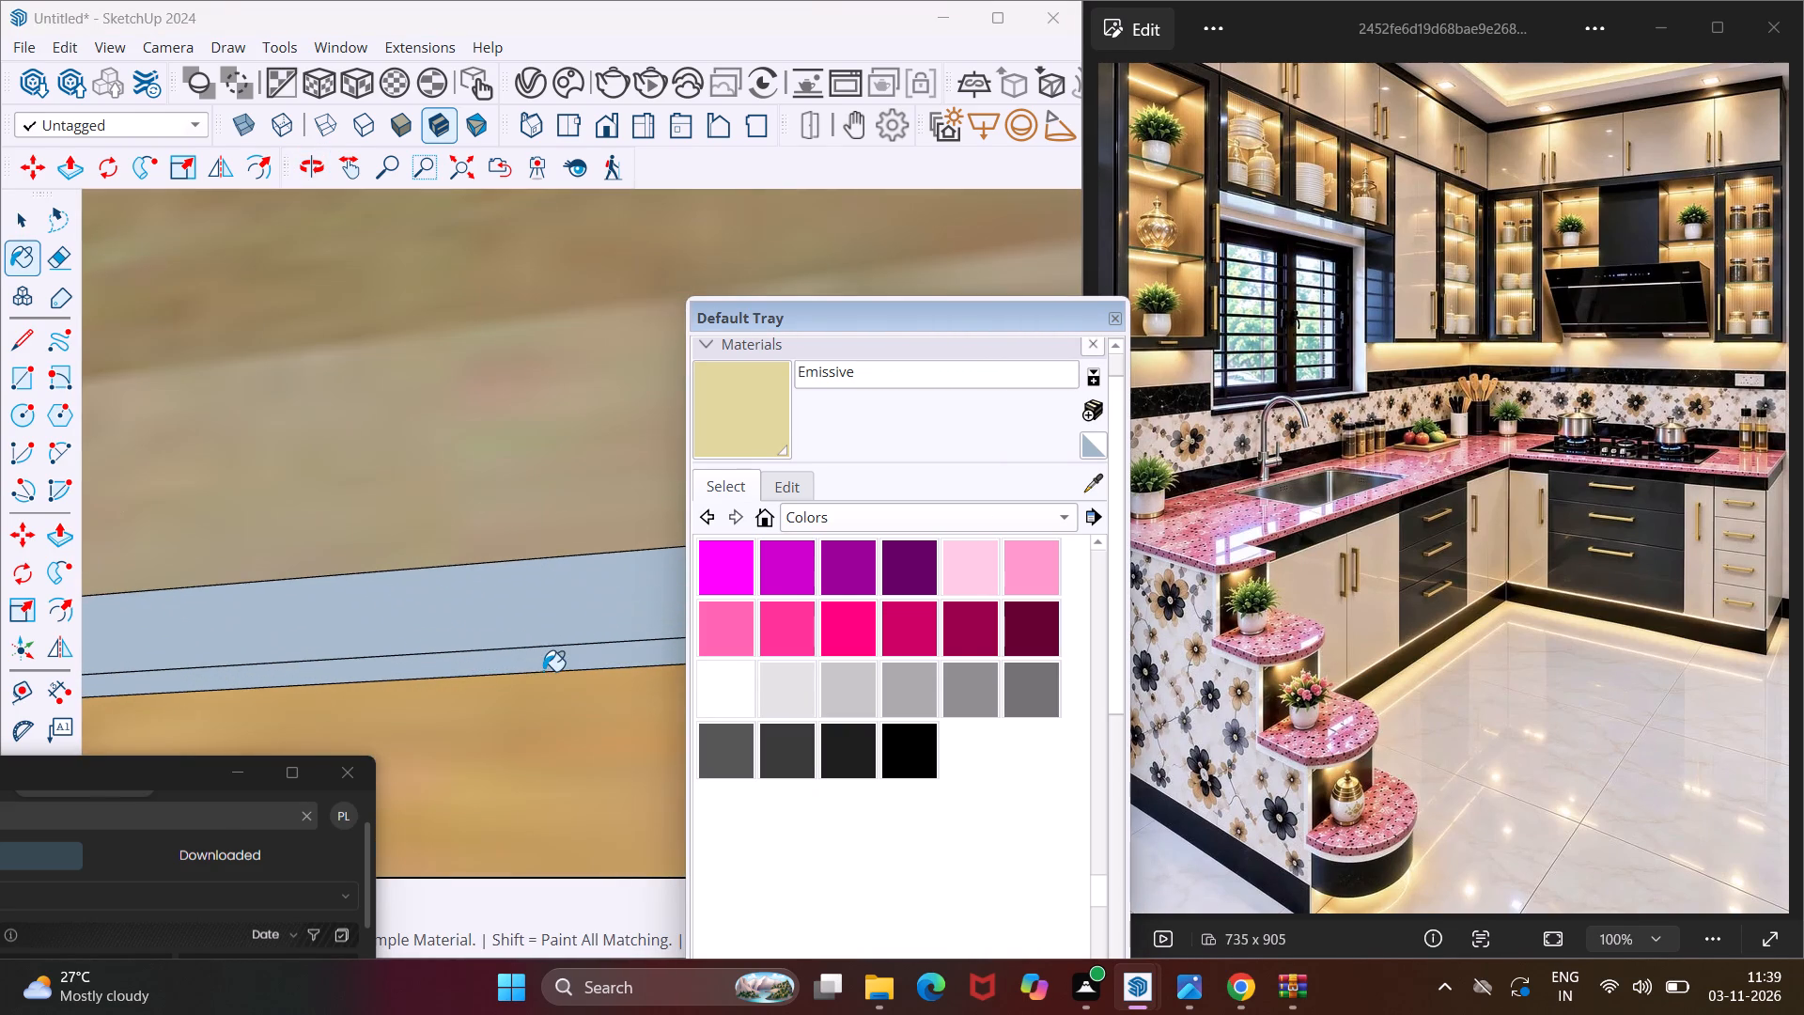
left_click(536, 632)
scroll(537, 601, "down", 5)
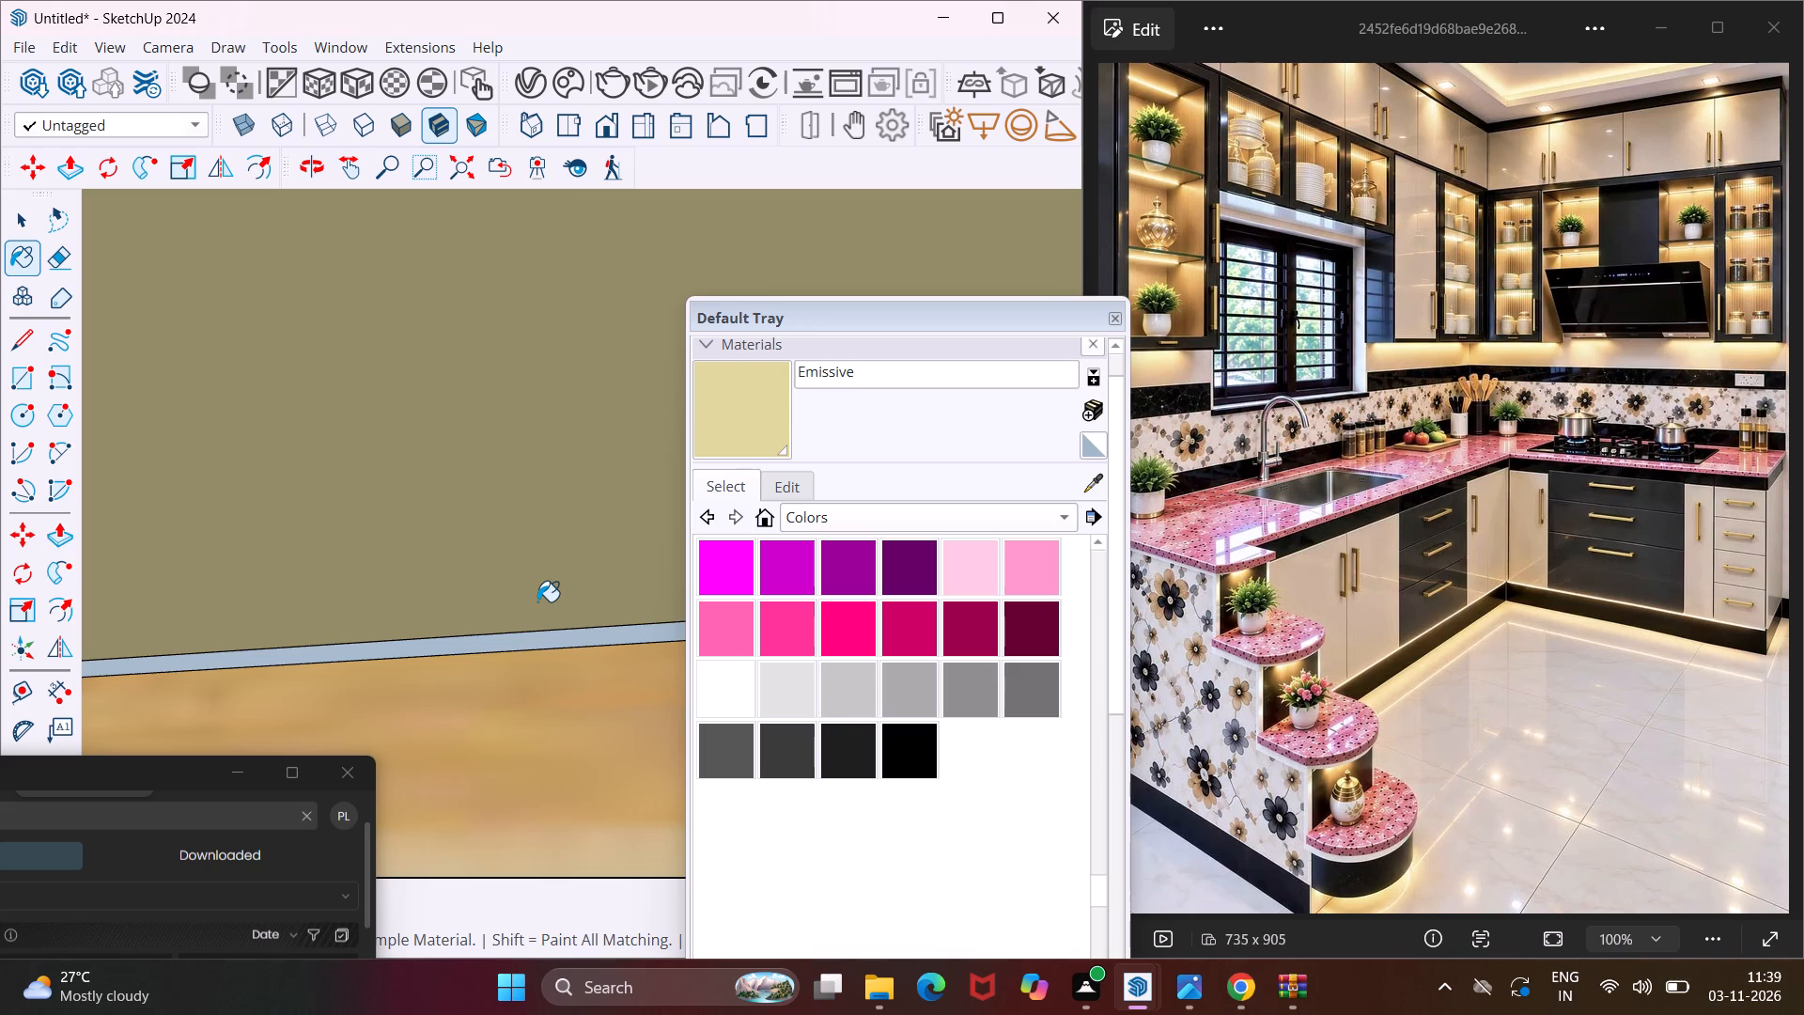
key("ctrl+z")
Paint the thin light strips at the tall open cabinet's lower glass shelf and along the back of its underside with the Emissive material.
scroll(540, 620, "up", 1)
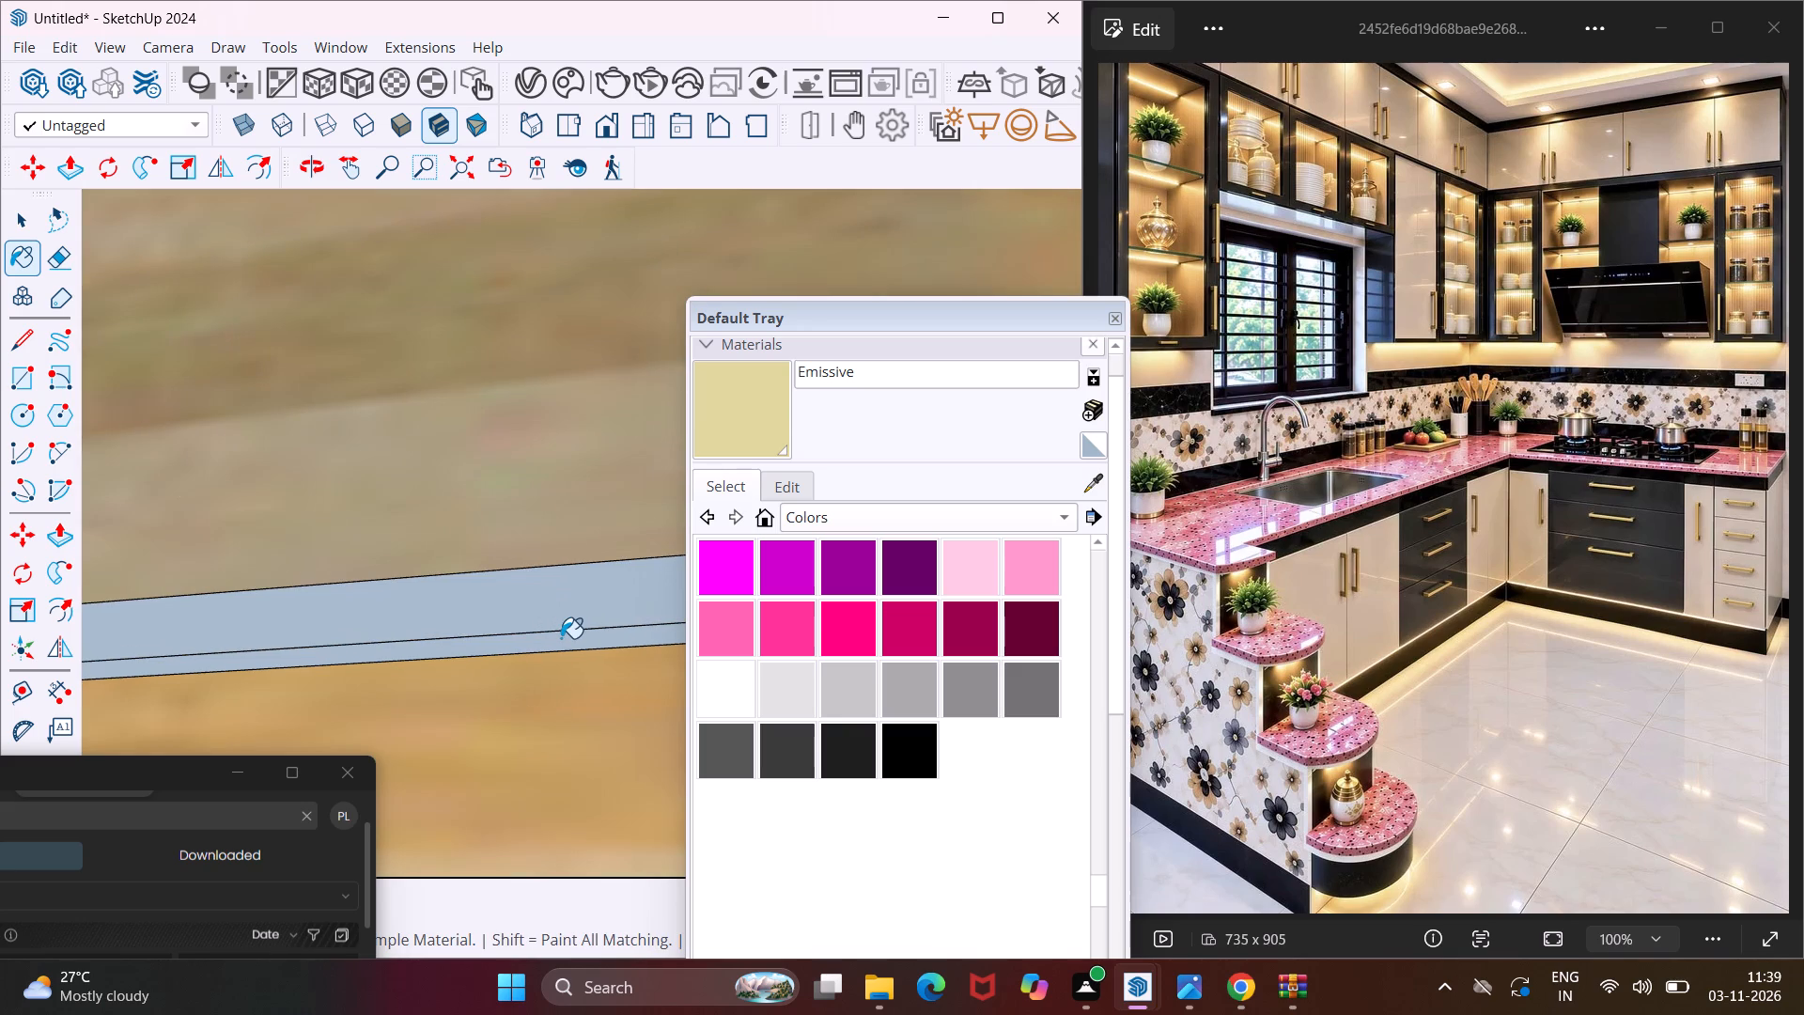
middle_click_drag(561, 638, 535, 560)
left_click(543, 642)
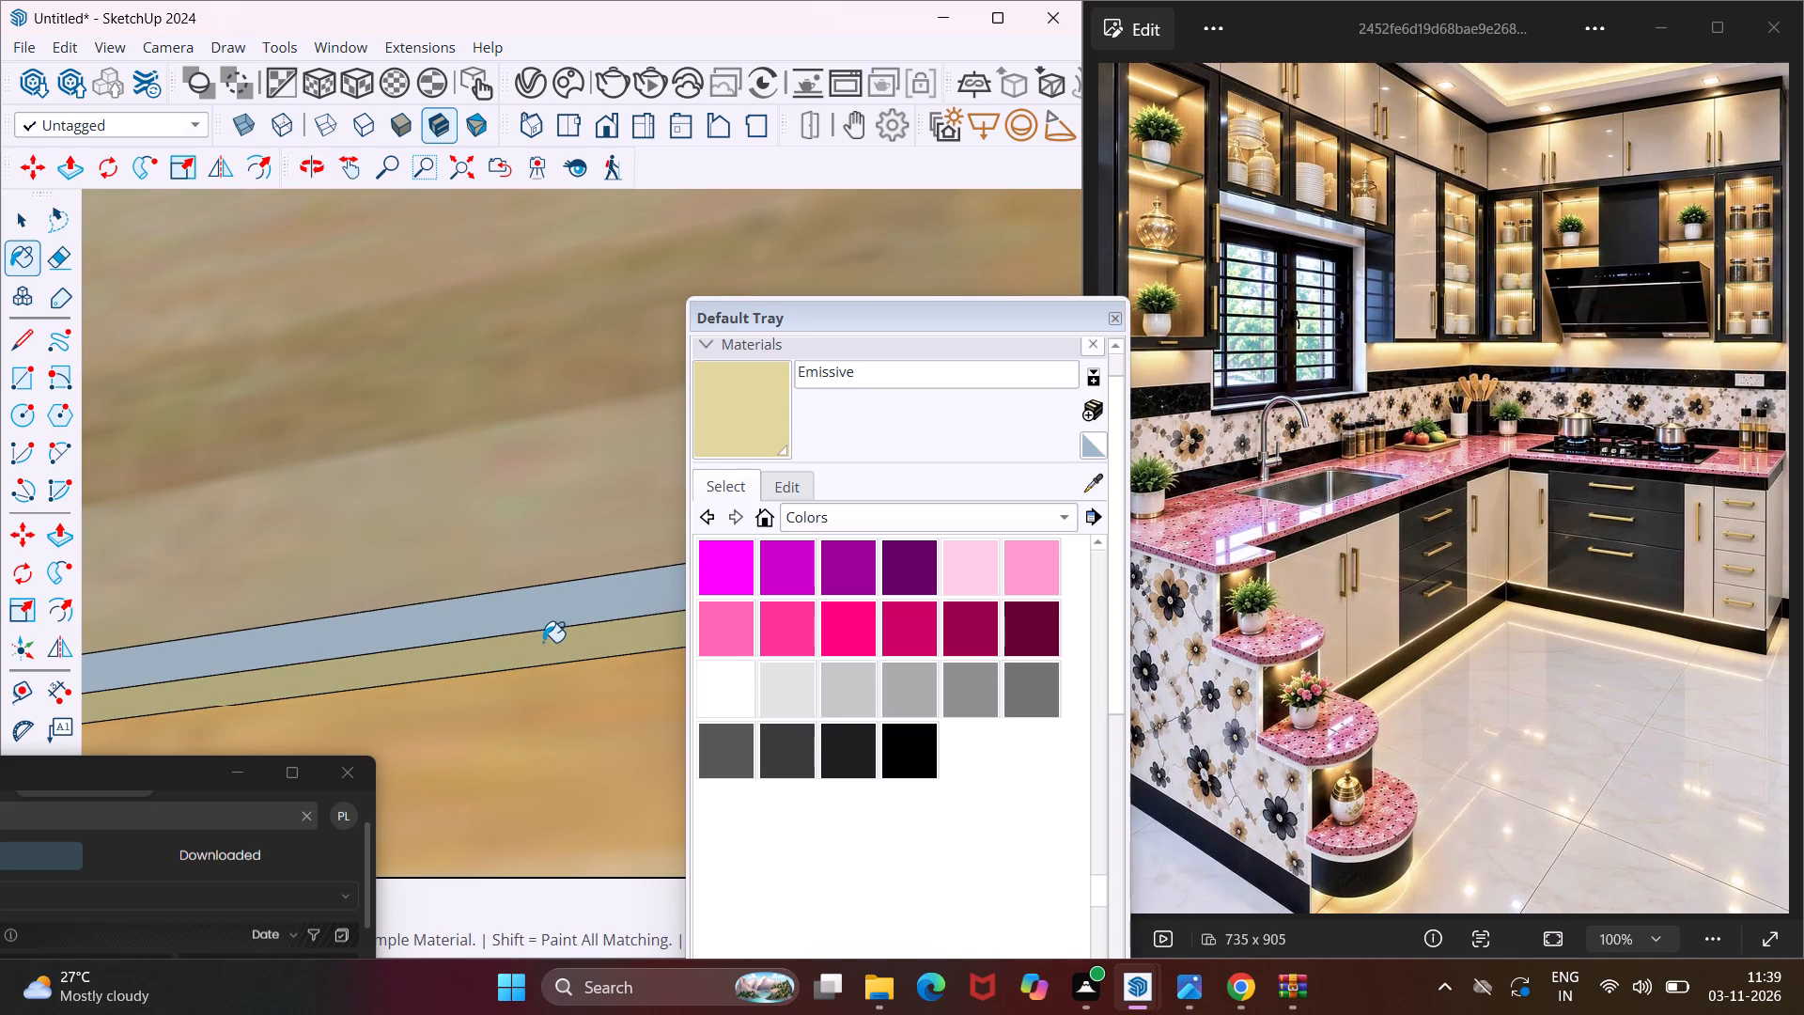
scroll(570, 566, "down", 16)
scroll(572, 566, "down", 5)
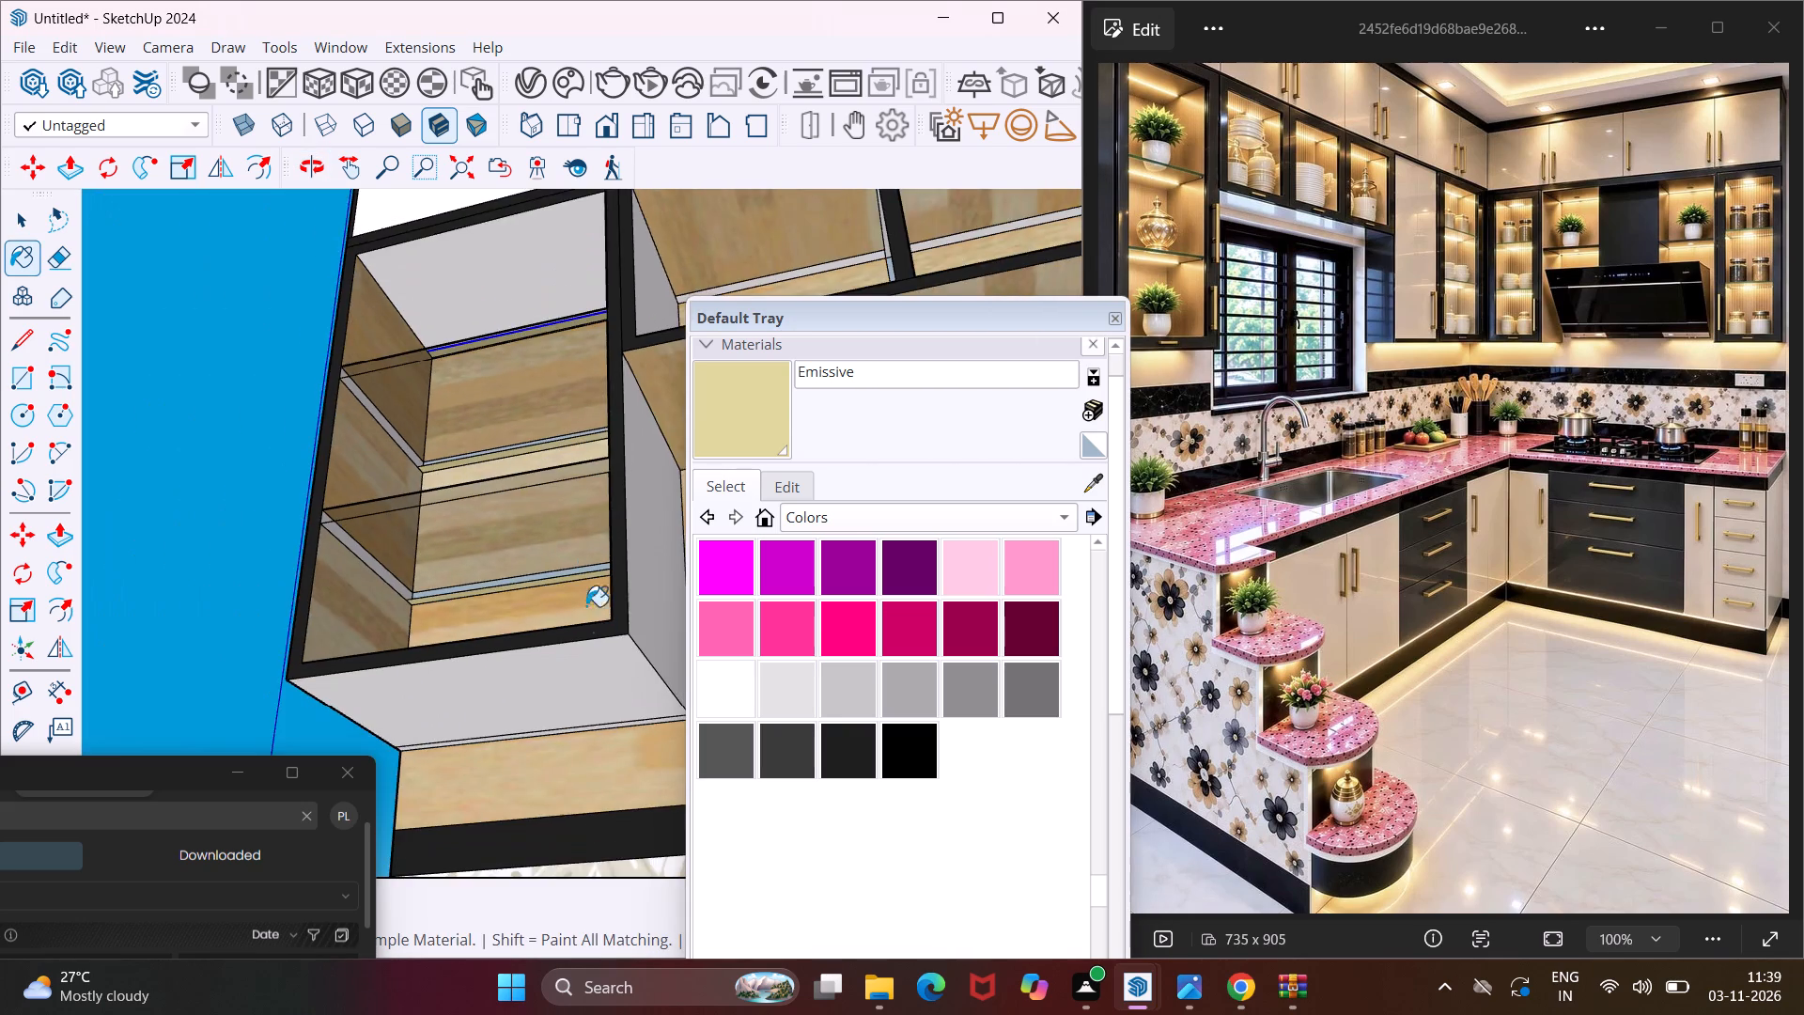
scroll(625, 742, "up", 12)
left_click(637, 690)
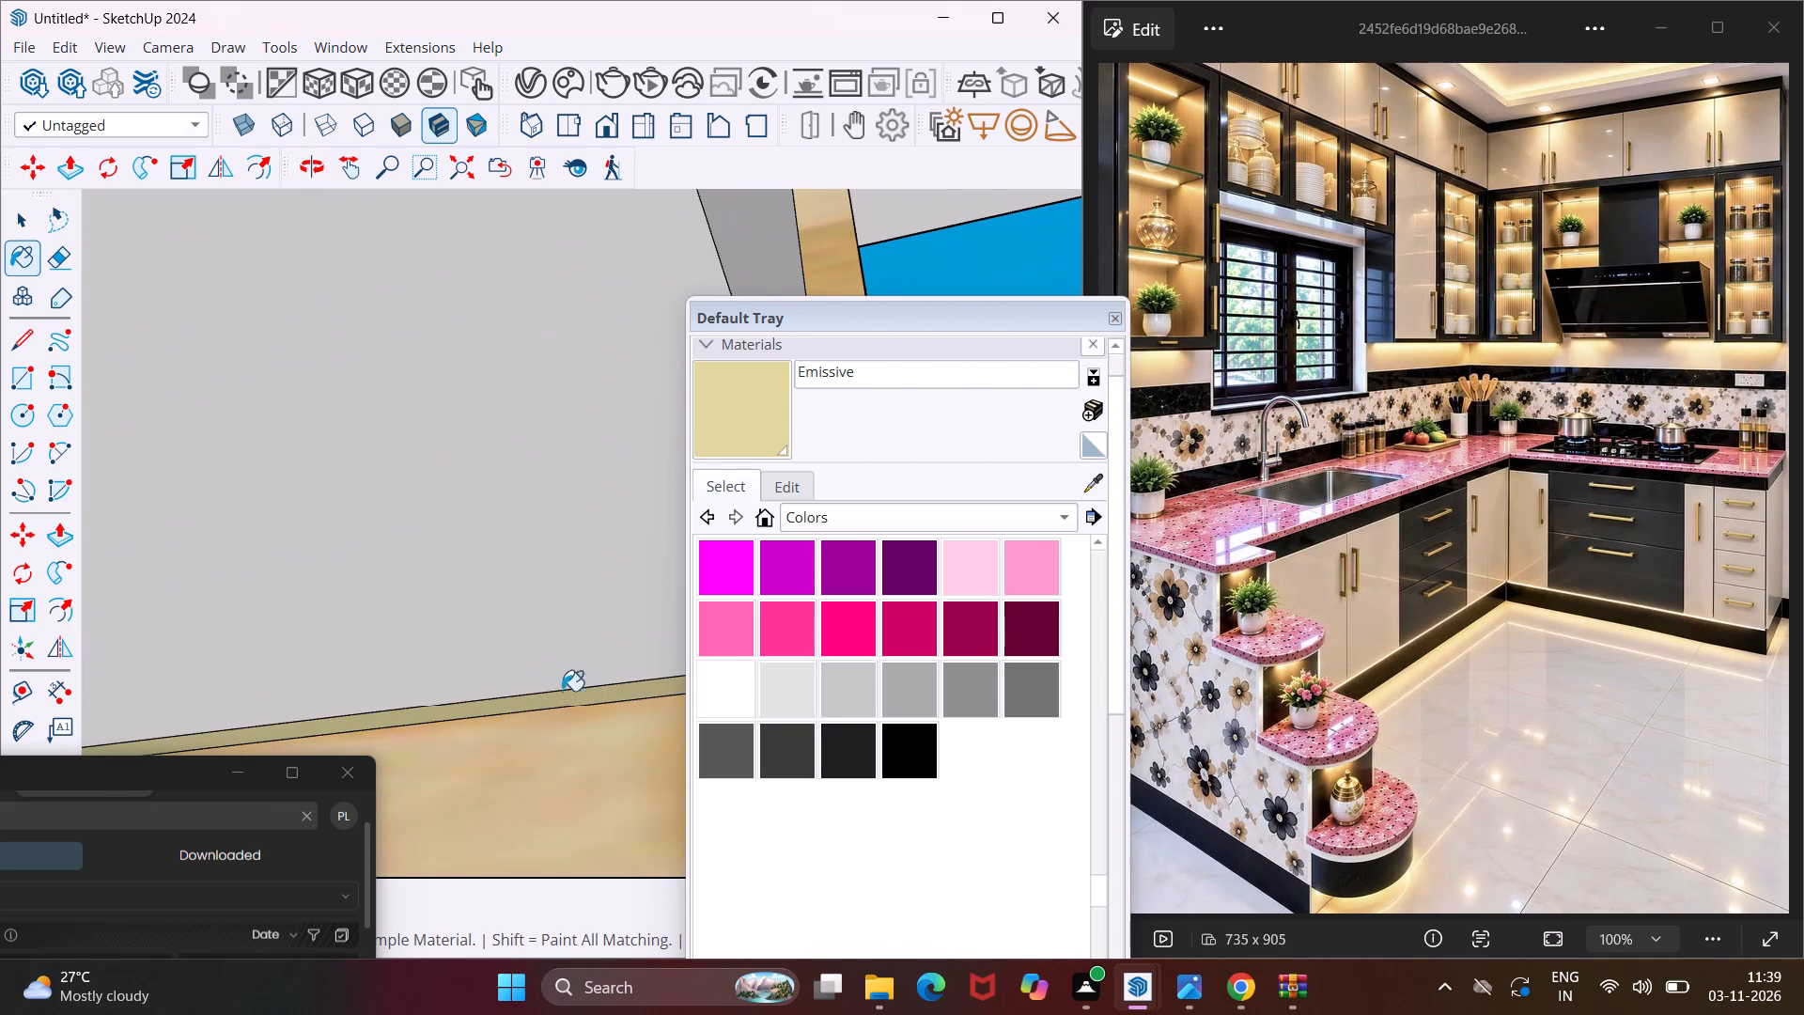
Paint the light strips at the top back edge of the first two open niches above the window with Emissive.
scroll(420, 689, "down", 16)
middle_click_drag(358, 679, 493, 739)
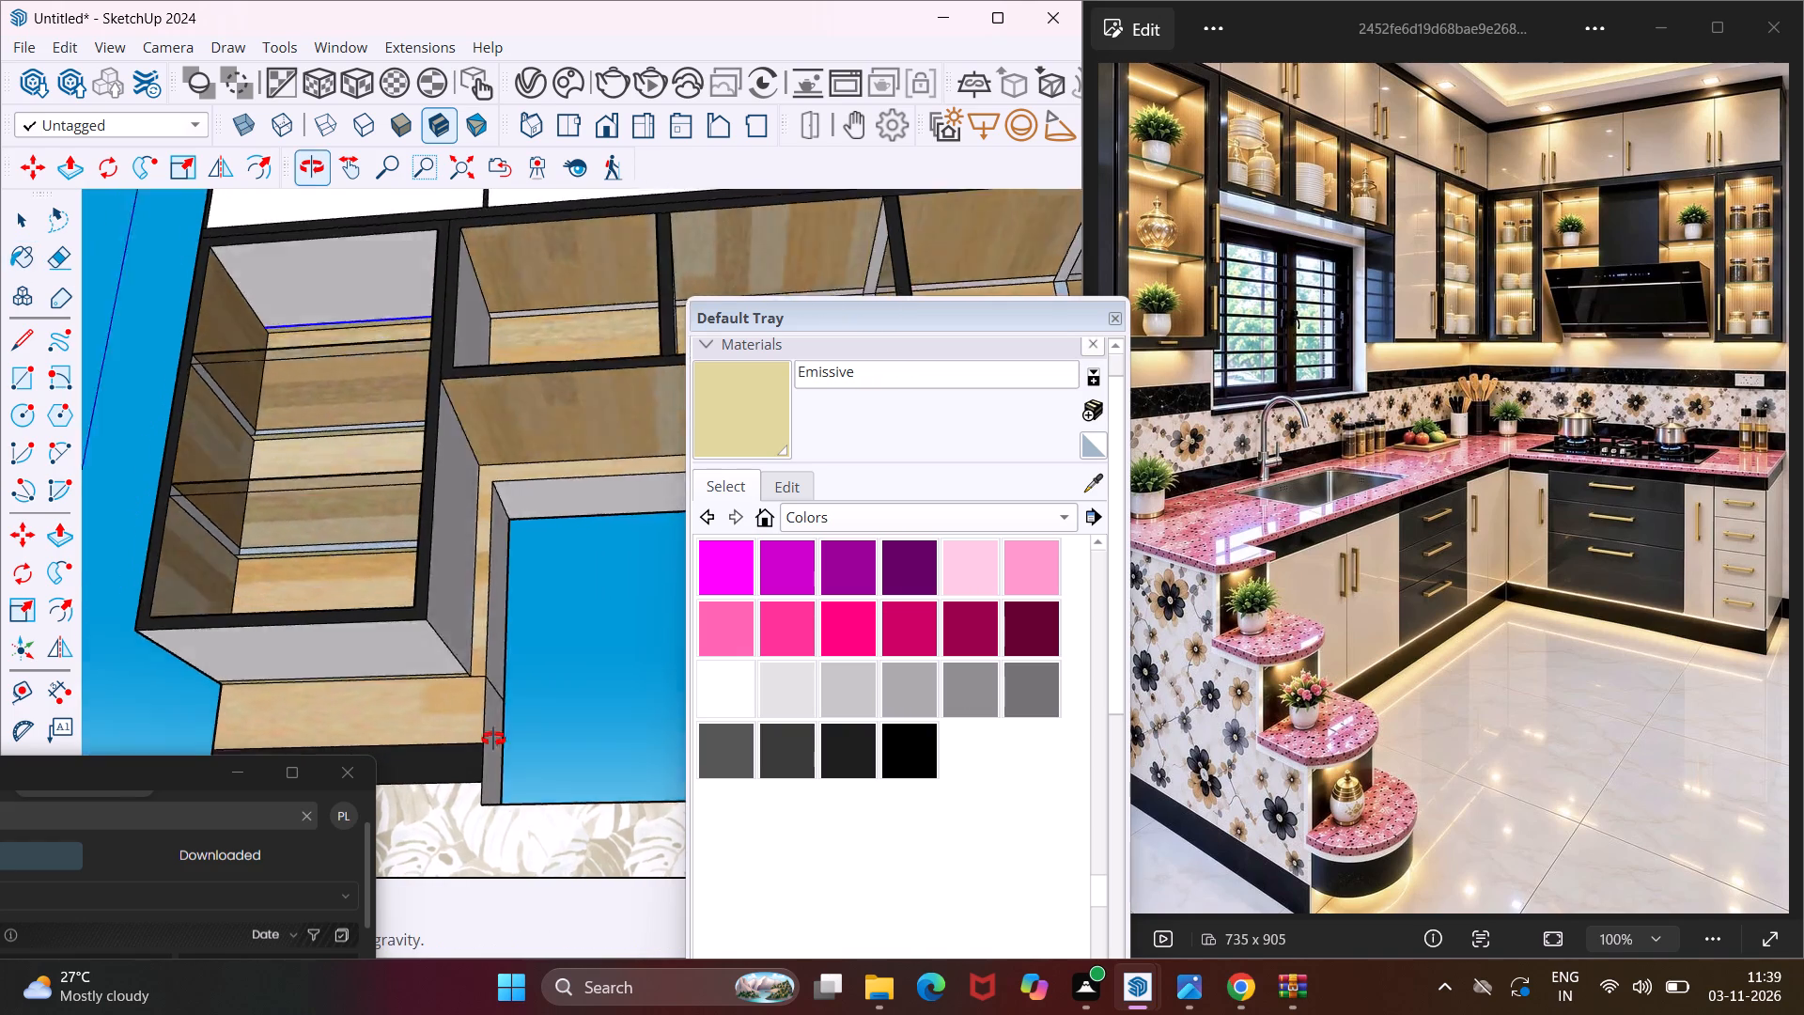
middle_click_drag(493, 739, 537, 765)
scroll(601, 351, "up", 11)
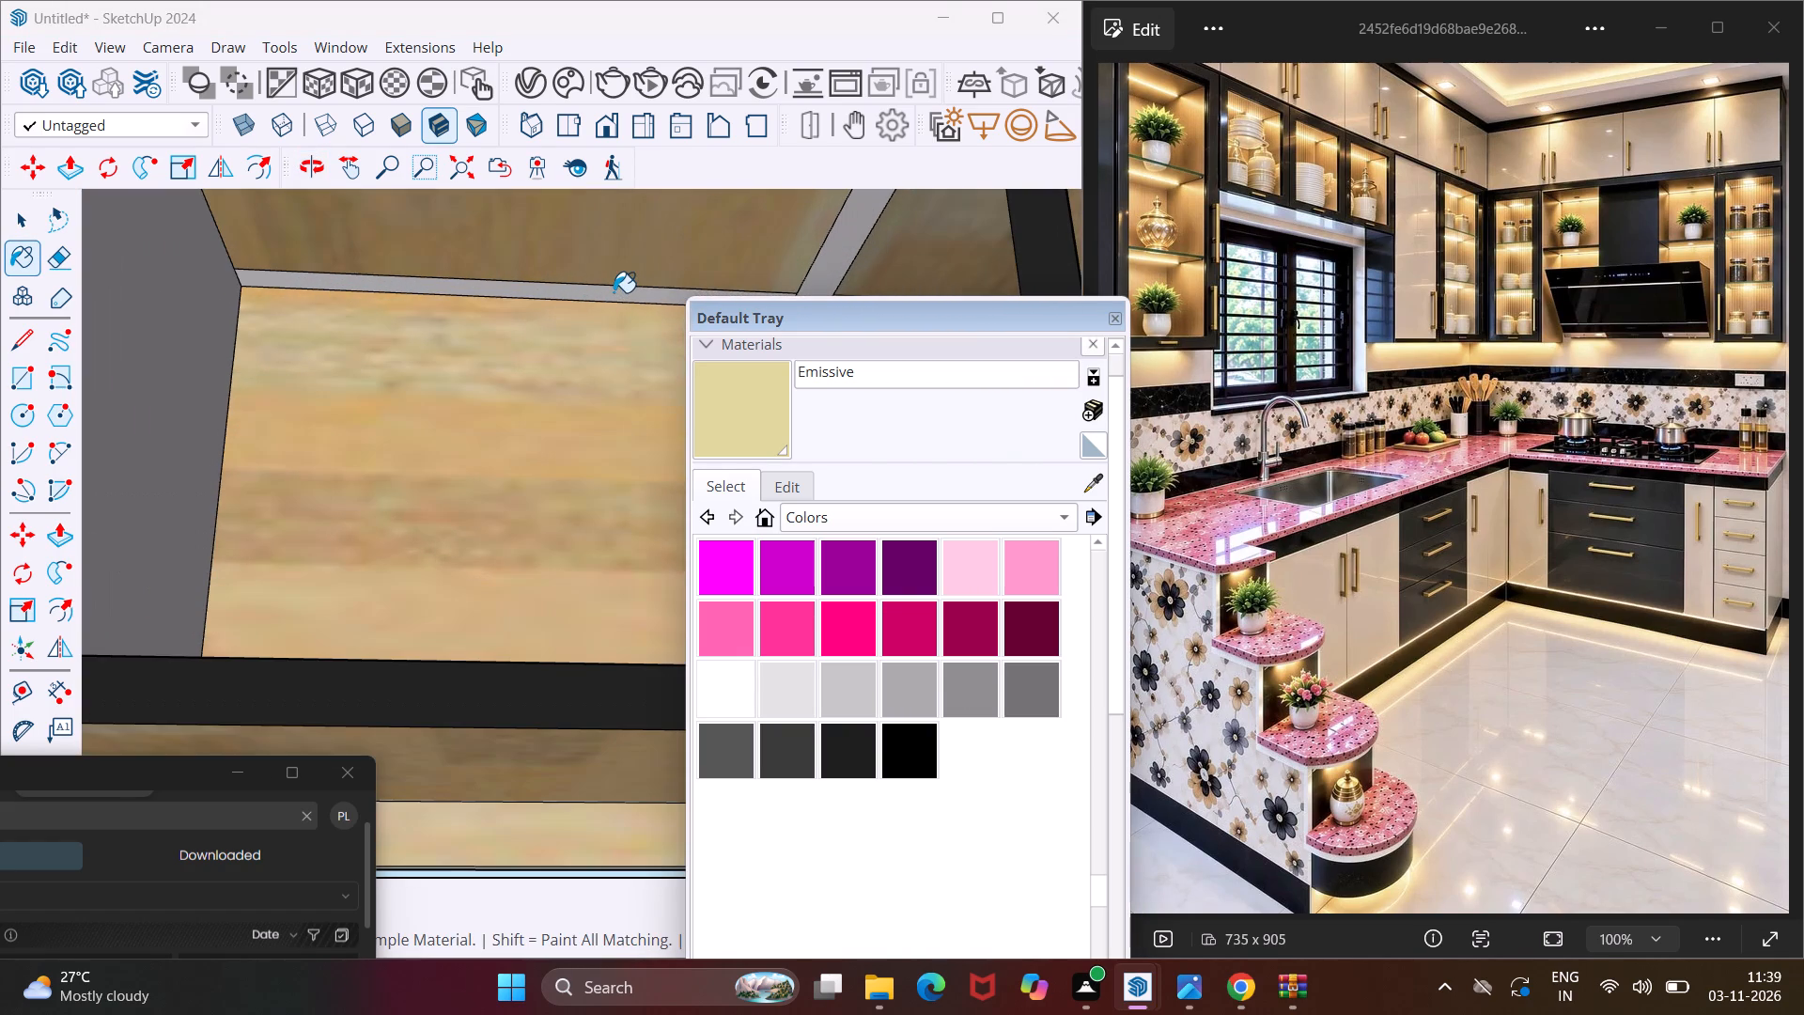
left_click(614, 292)
scroll(568, 318, "down", 6)
scroll(435, 366, "down", 5)
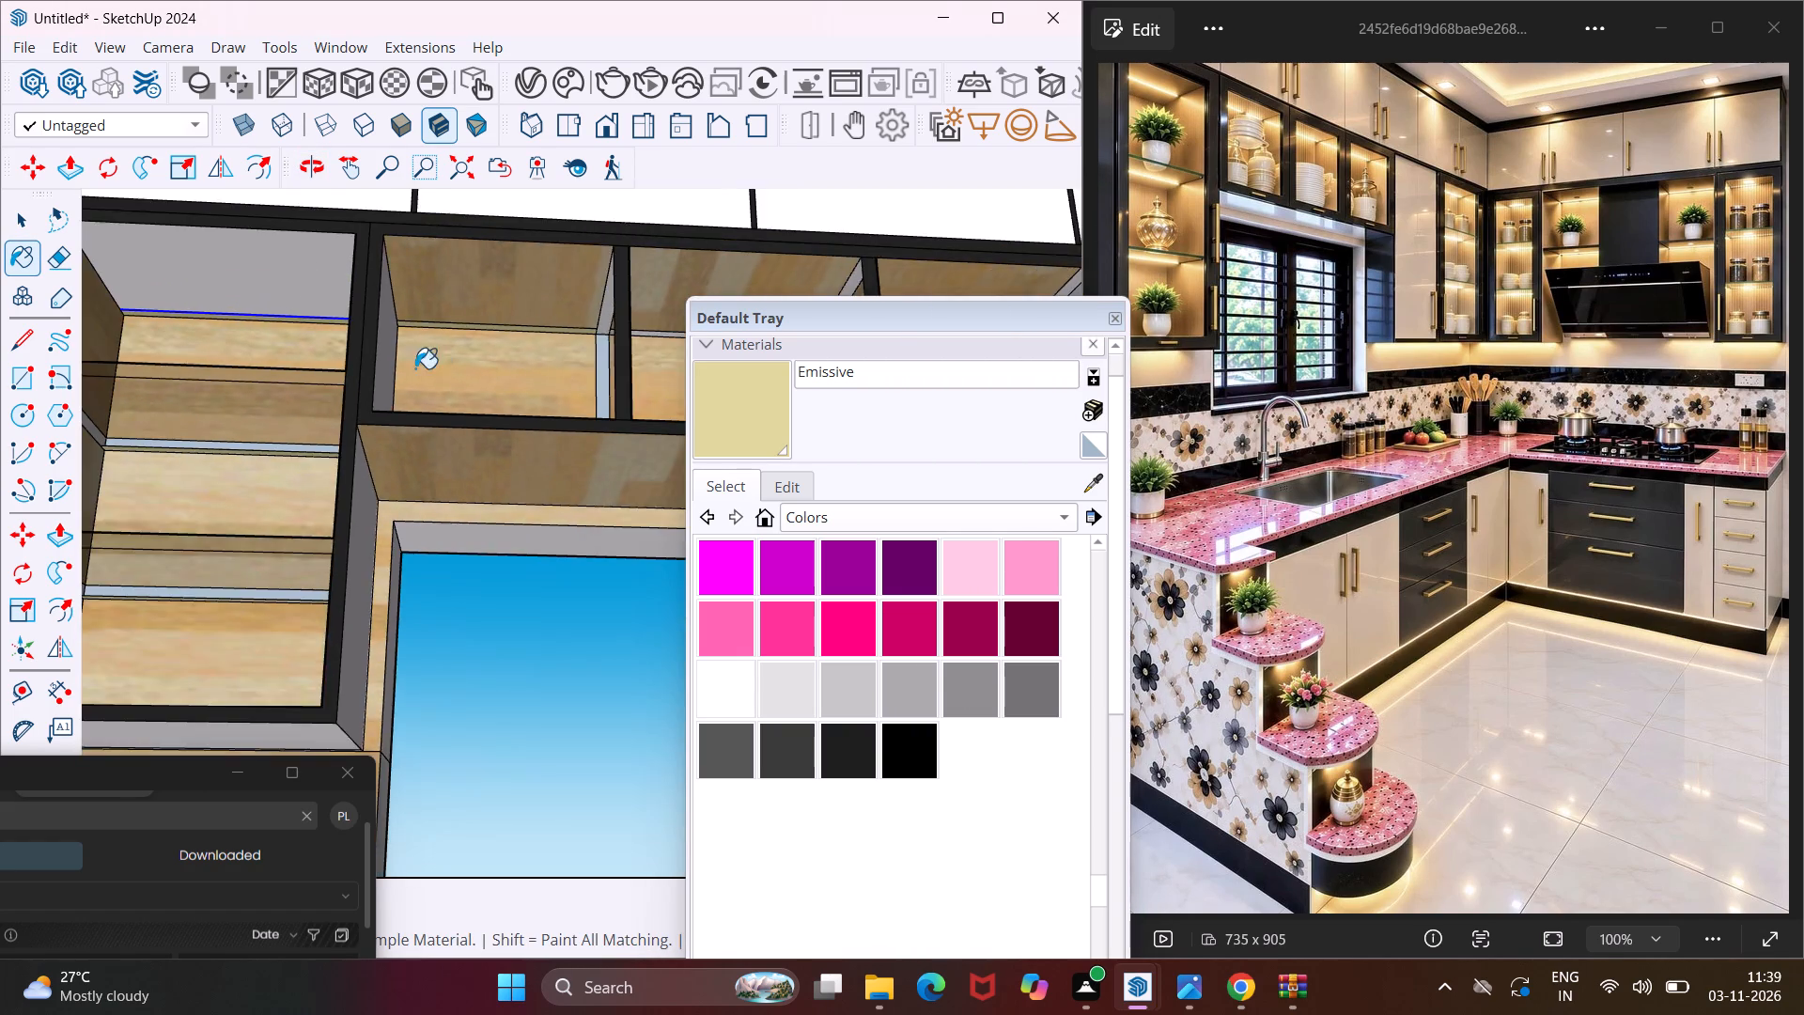
scroll(415, 368, "down", 4)
scroll(598, 342, "up", 13)
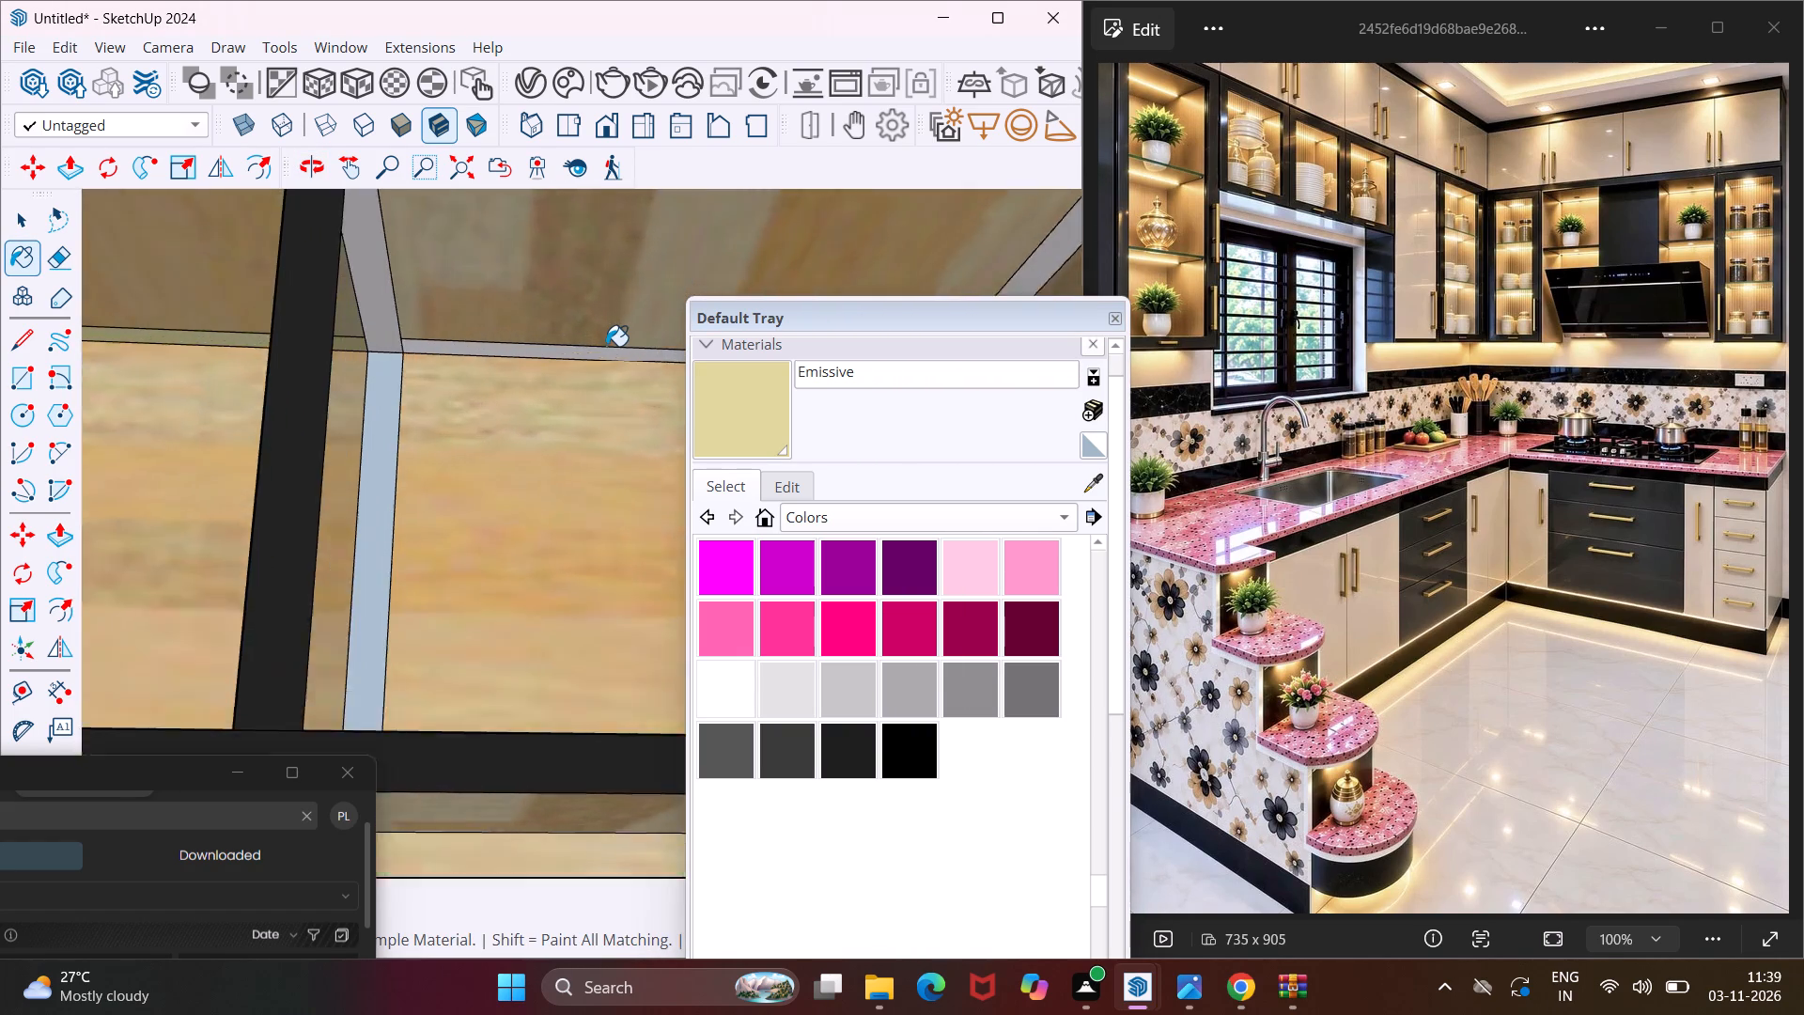
scroll(606, 346, "up", 2)
left_click(607, 356)
Paint the light strips at the top back edge of the fourth and third niches above the window with Emissive.
scroll(386, 395, "down", 6)
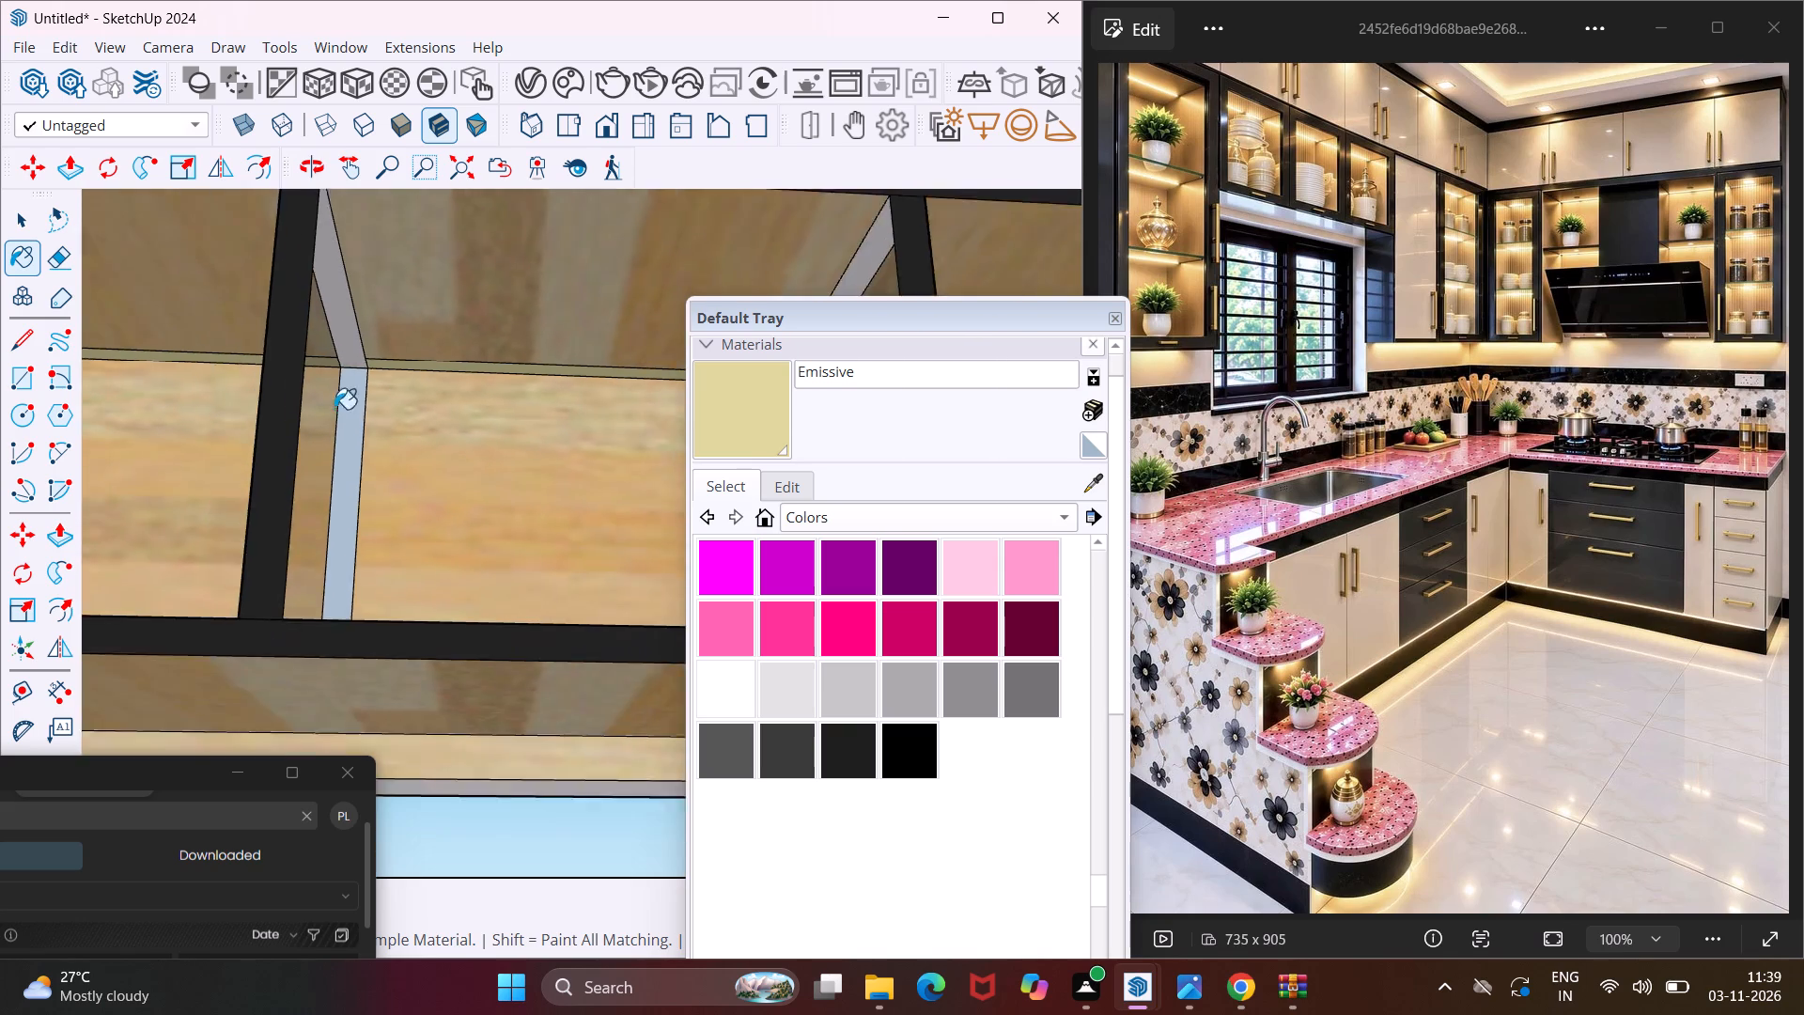
scroll(316, 412, "down", 16)
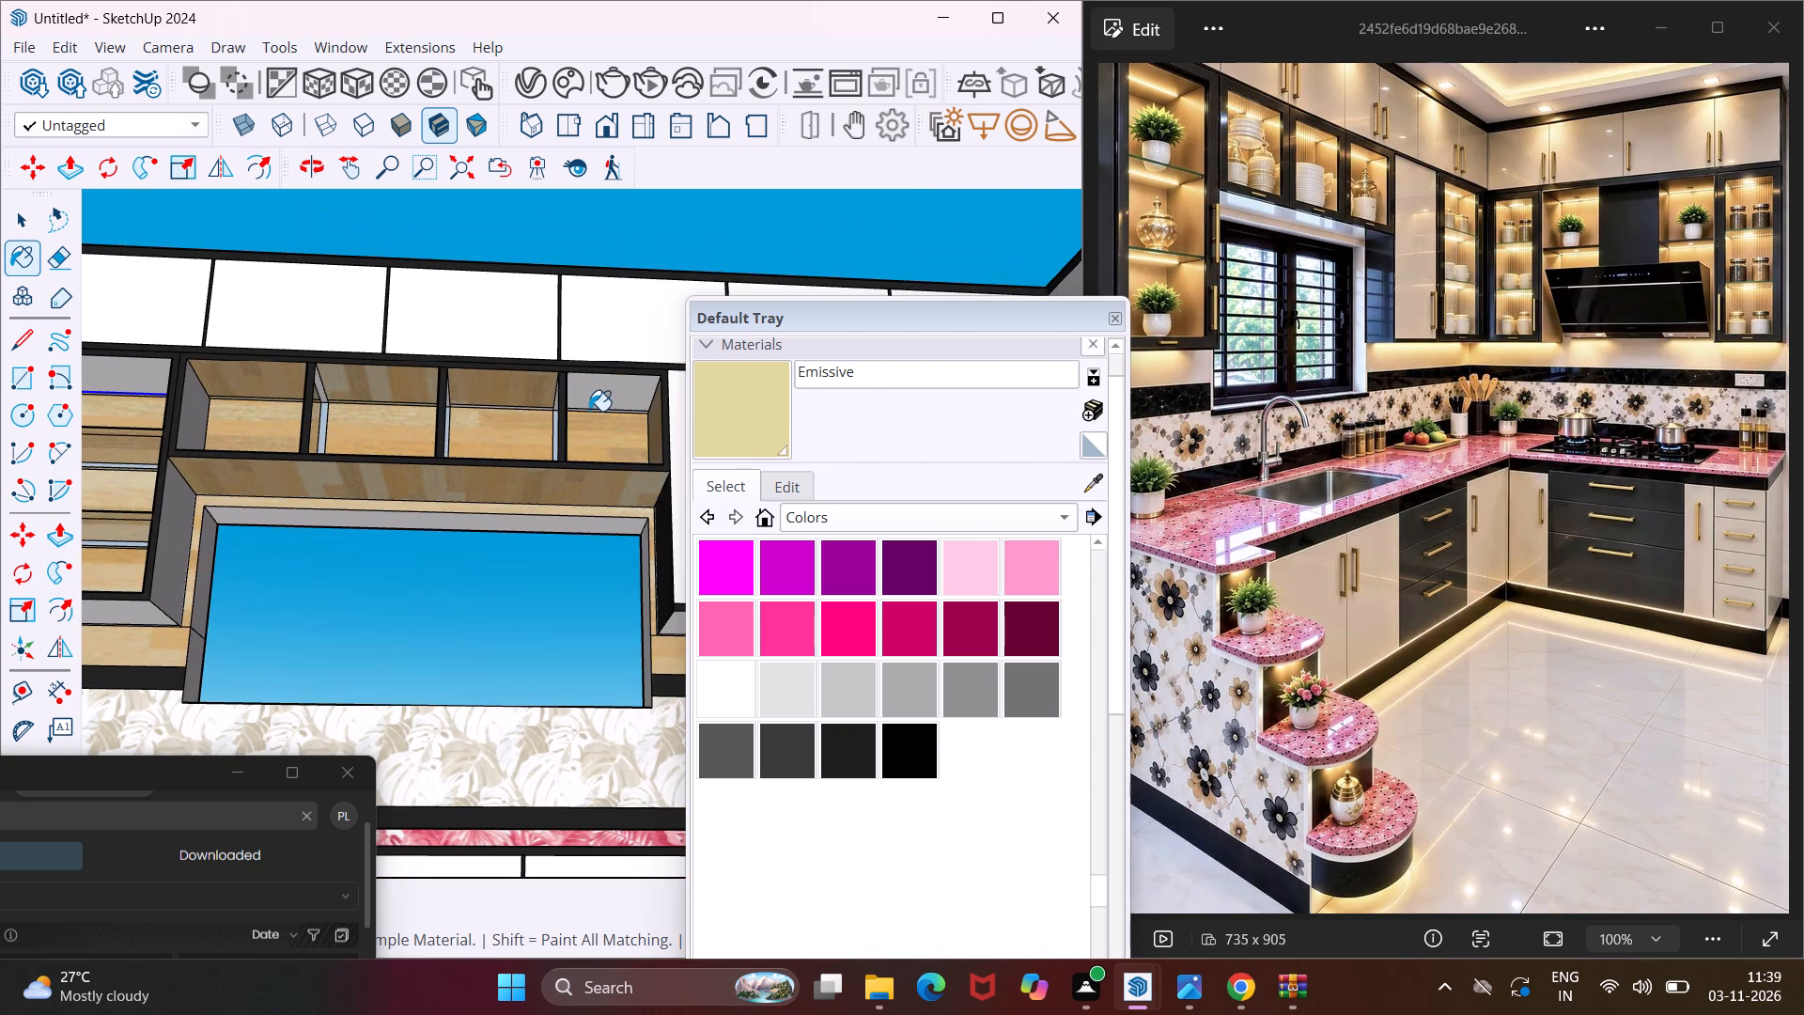
scroll(589, 411, "up", 18)
left_click(594, 411)
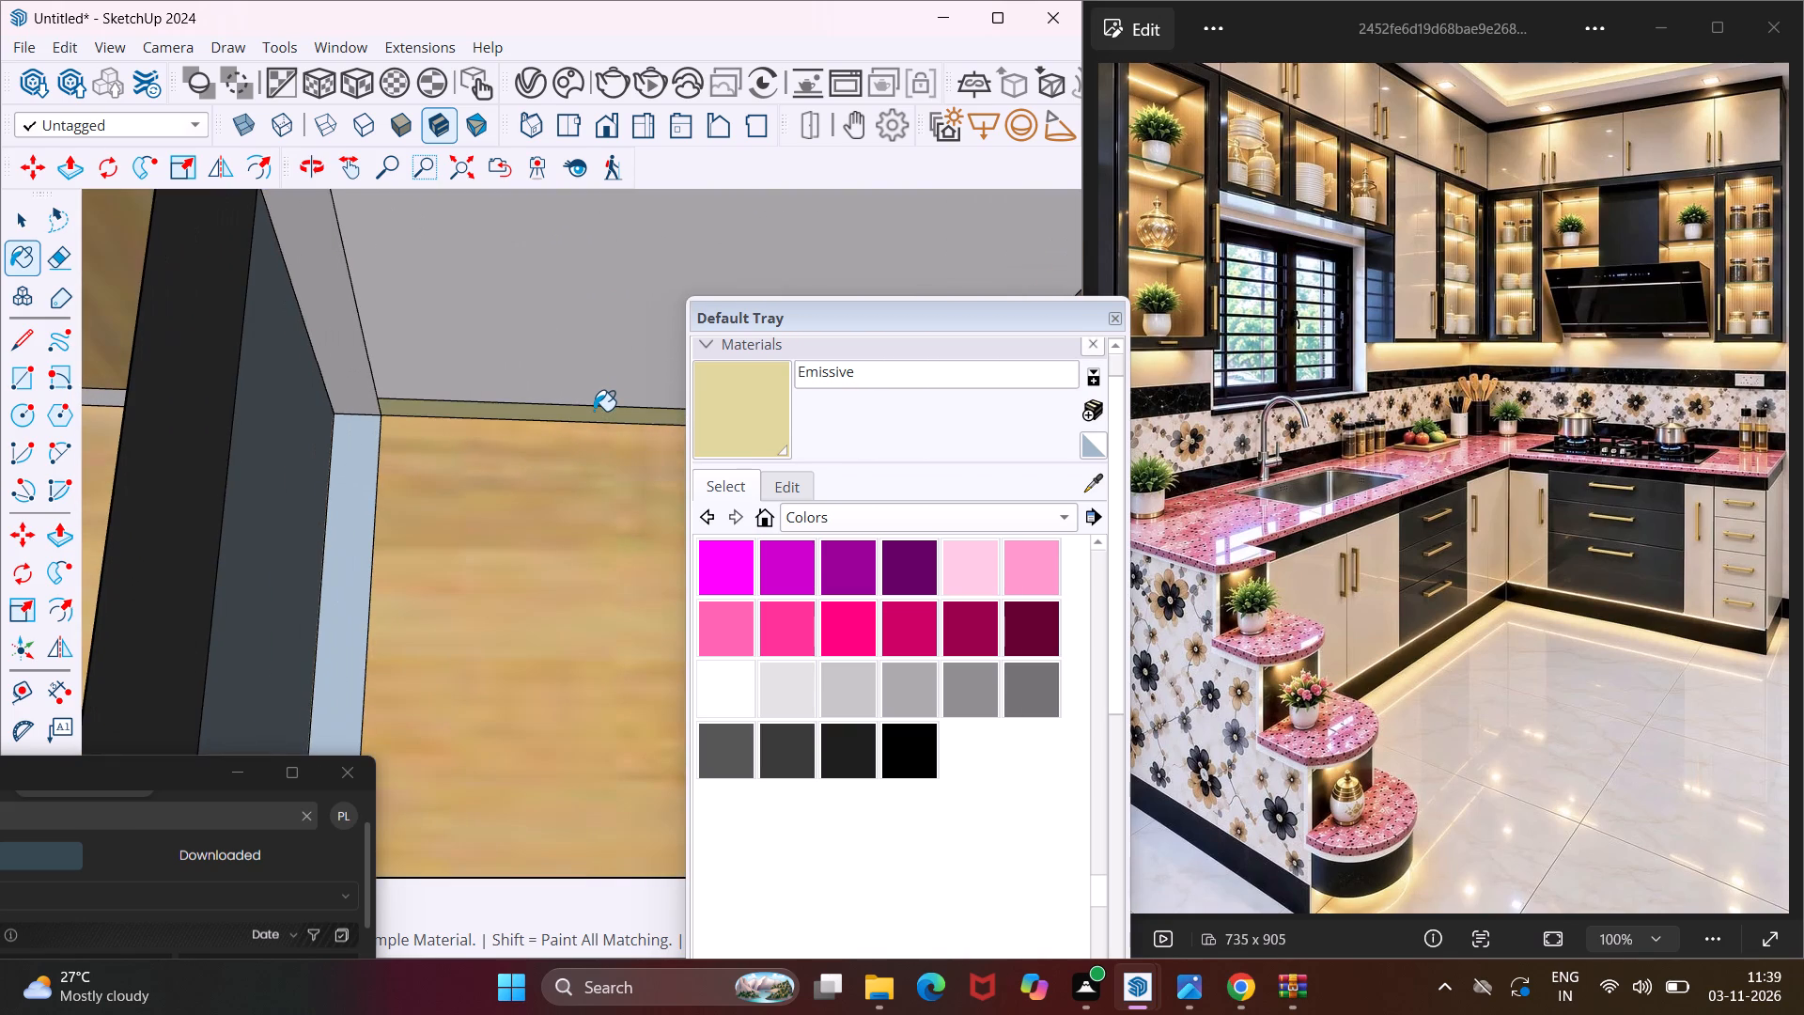
scroll(594, 411, "down", 5)
scroll(355, 444, "up", 3)
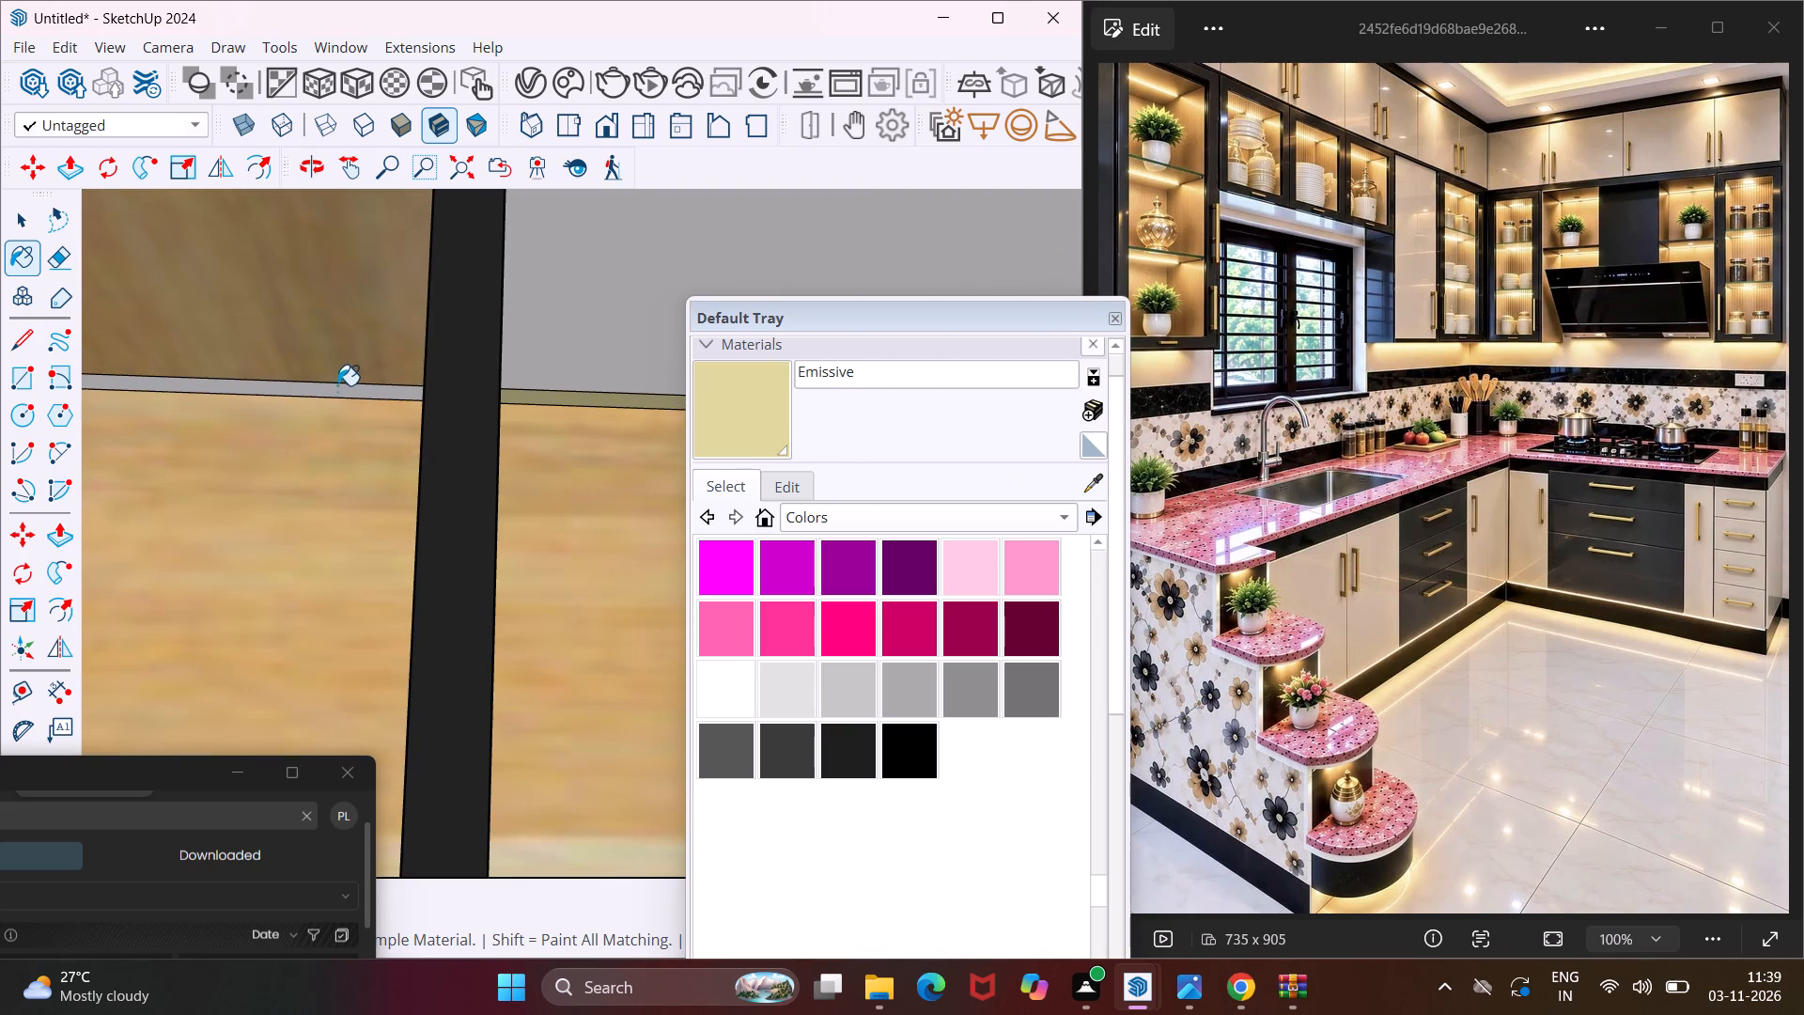
left_click(337, 384)
left_click(344, 389)
Paint the light strip along the back of the underside of the white-door wall cabinet beside the window with Emissive.
scroll(346, 390, "down", 4)
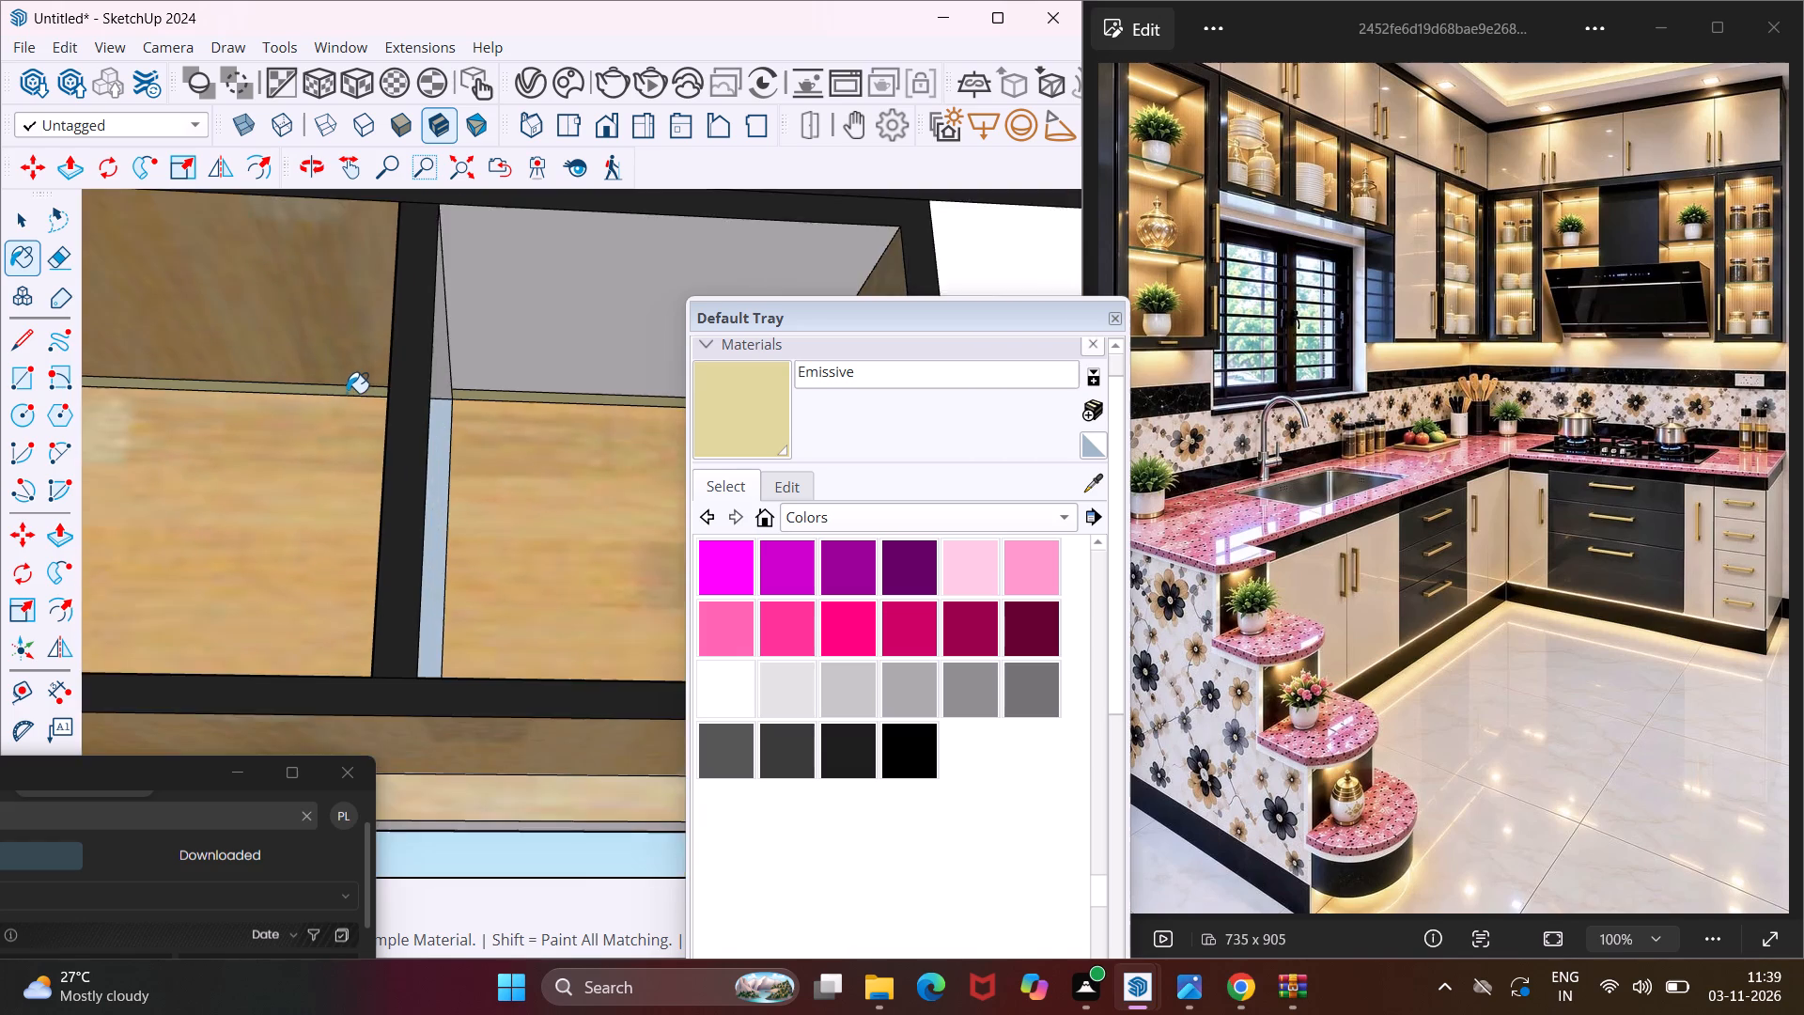
scroll(336, 406, "down", 12)
middle_click_drag(359, 433, 578, 435)
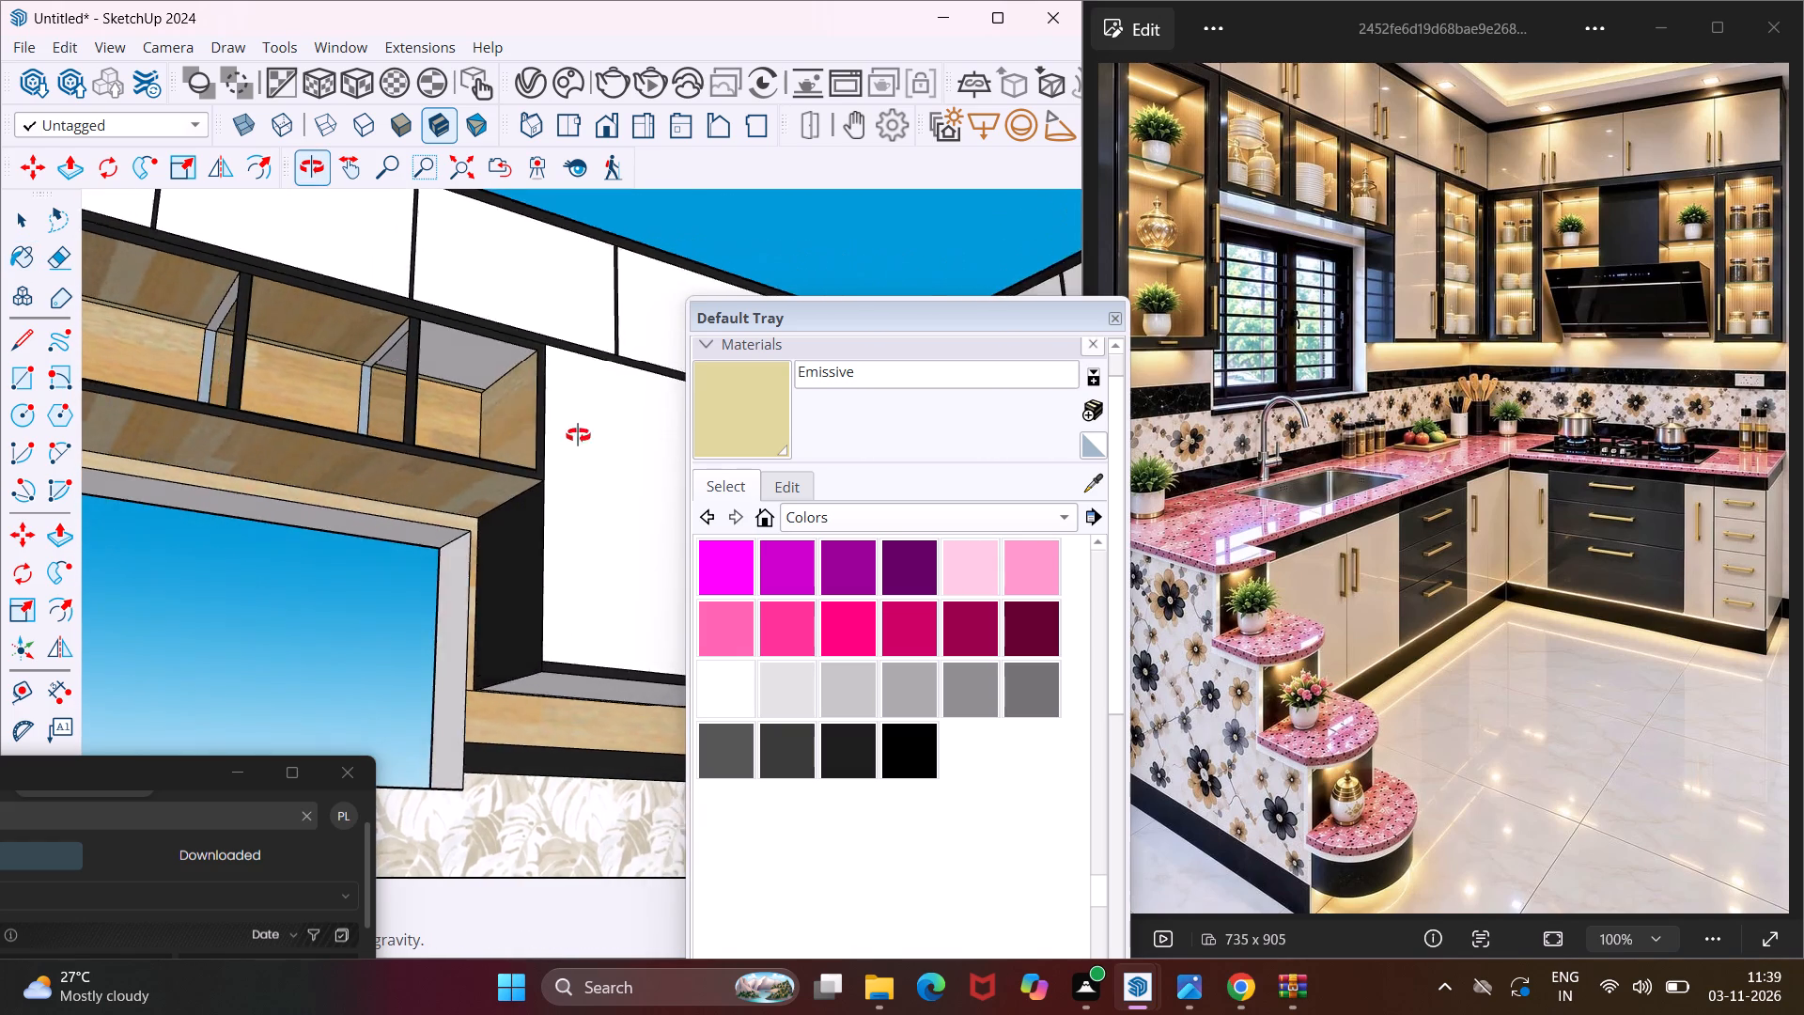
middle_click_drag(578, 435, 602, 340)
scroll(524, 647, "up", 11)
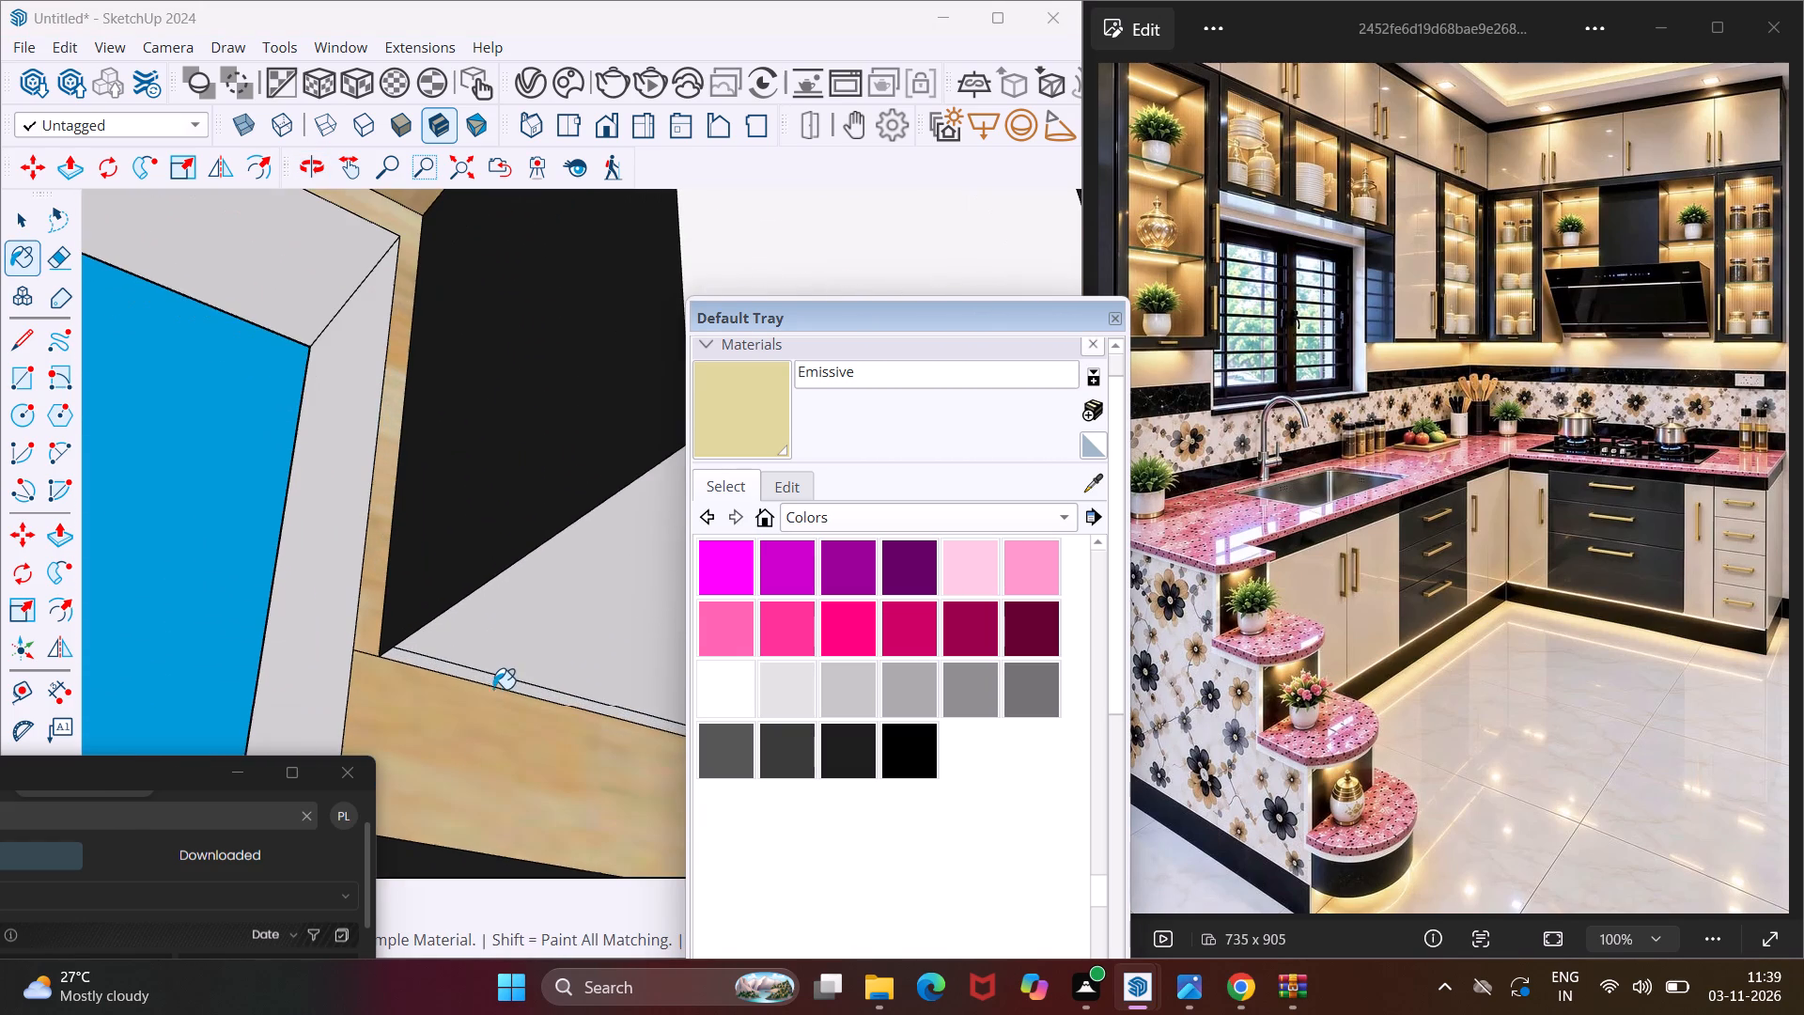
left_click(463, 675)
Paint the light strip along the top back edge of the window-wall corner cabinet with Emissive.
scroll(259, 646, "down", 6)
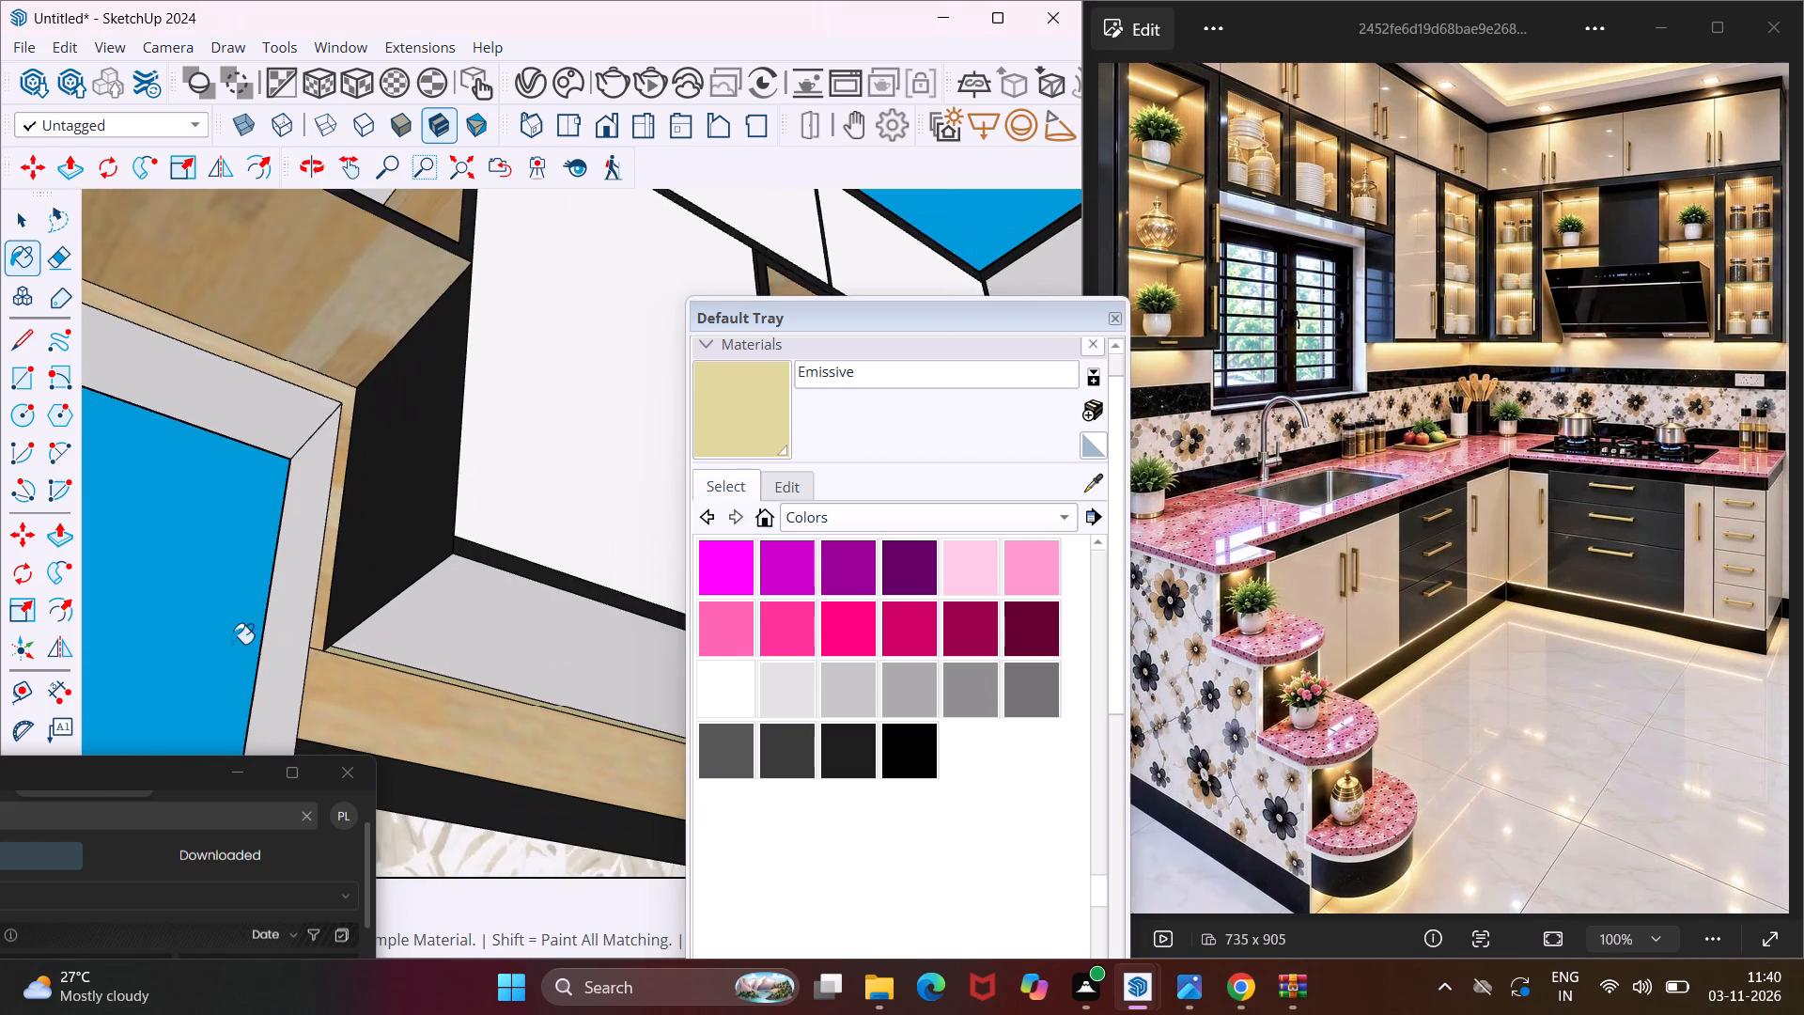
scroll(232, 644, "down", 13)
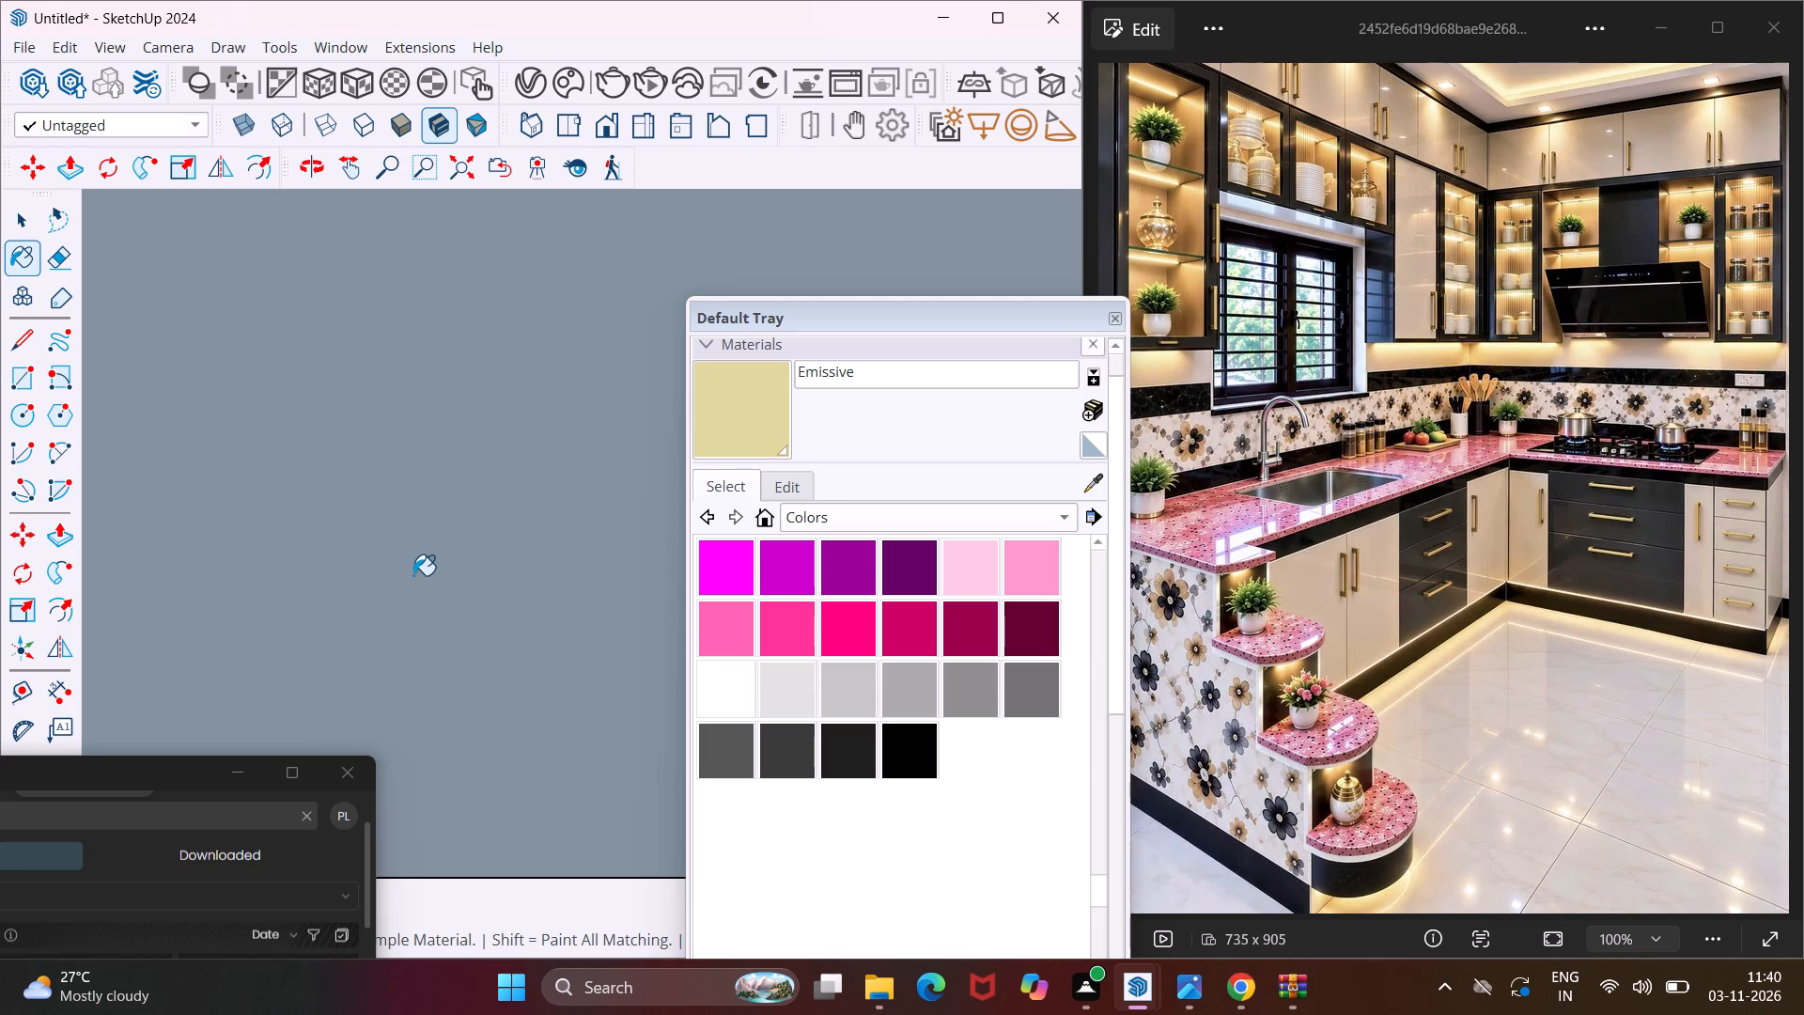
scroll(413, 575, "down", 20)
scroll(425, 564, "down", 15)
scroll(425, 564, "down", 6)
middle_click_drag(459, 485, 450, 553)
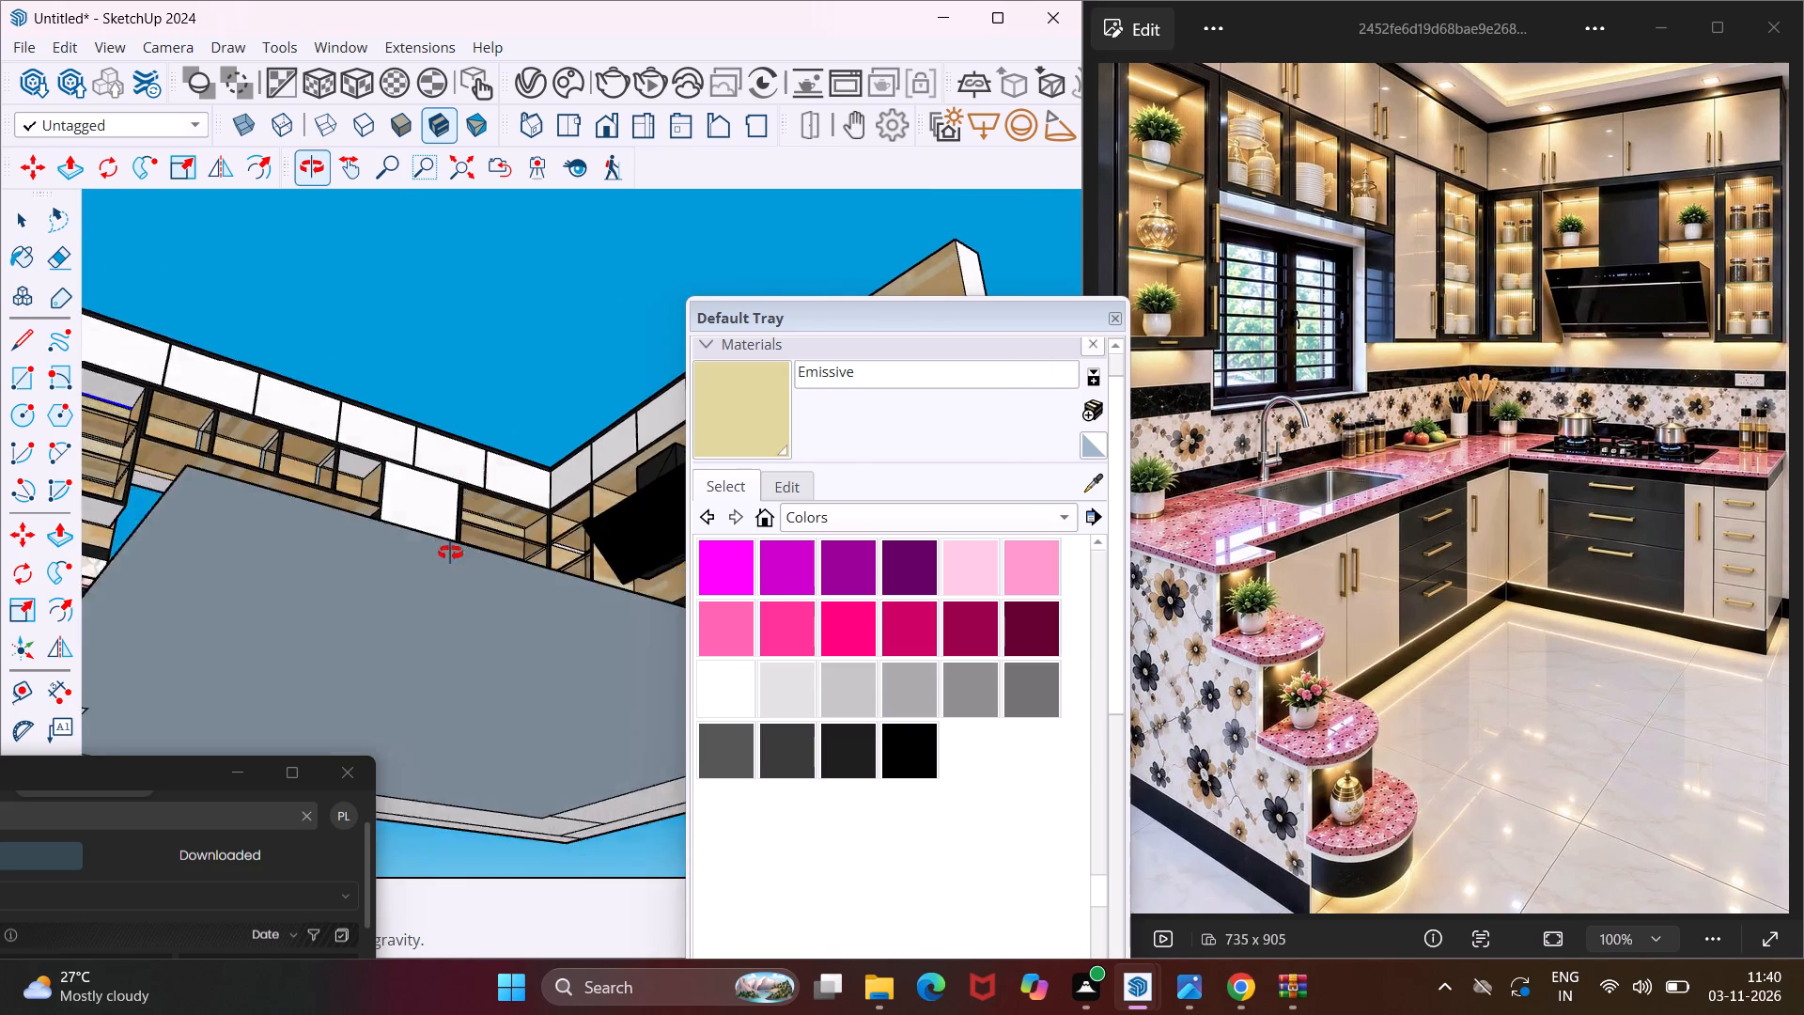
middle_click_drag(450, 553, 486, 748)
scroll(515, 340, "up", 9)
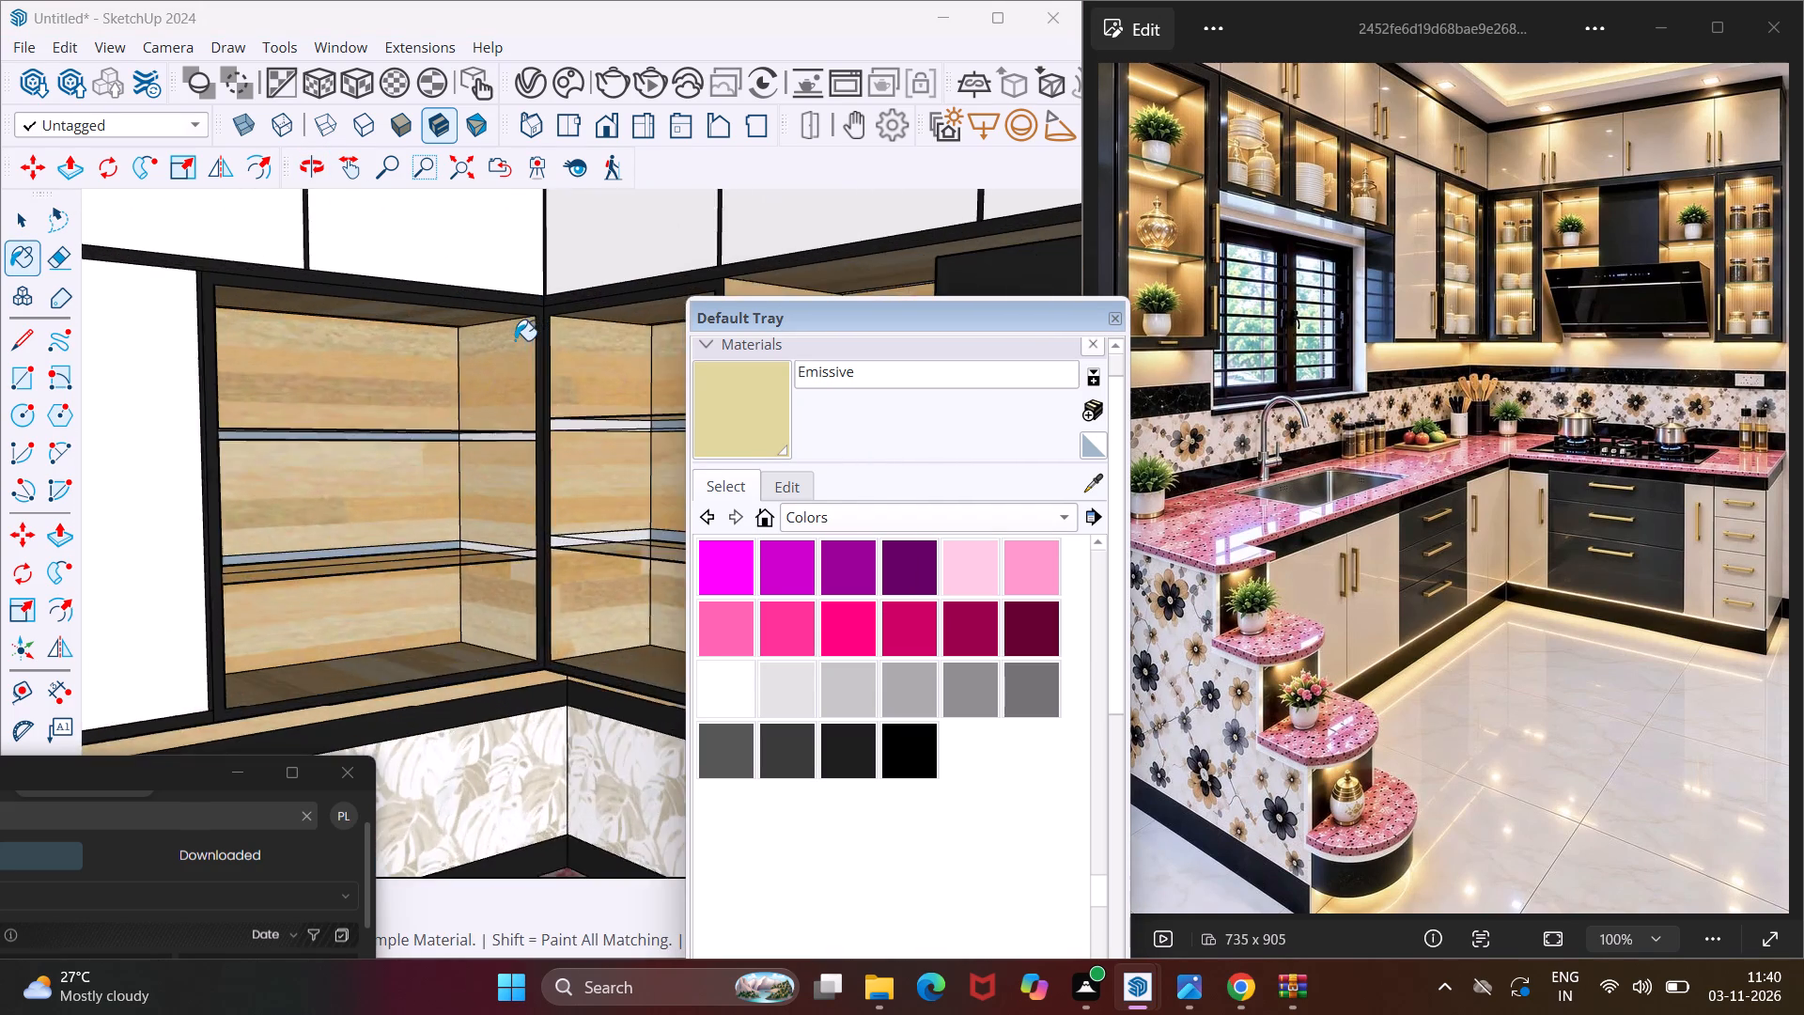
scroll(515, 340, "up", 11)
middle_click_drag(364, 450, 495, 382)
scroll(319, 331, "up", 4)
left_click(330, 283)
Paint the back light strip under the upper glass shelf of the window-wall corner cabinet with Emissive.
scroll(354, 312, "down", 3)
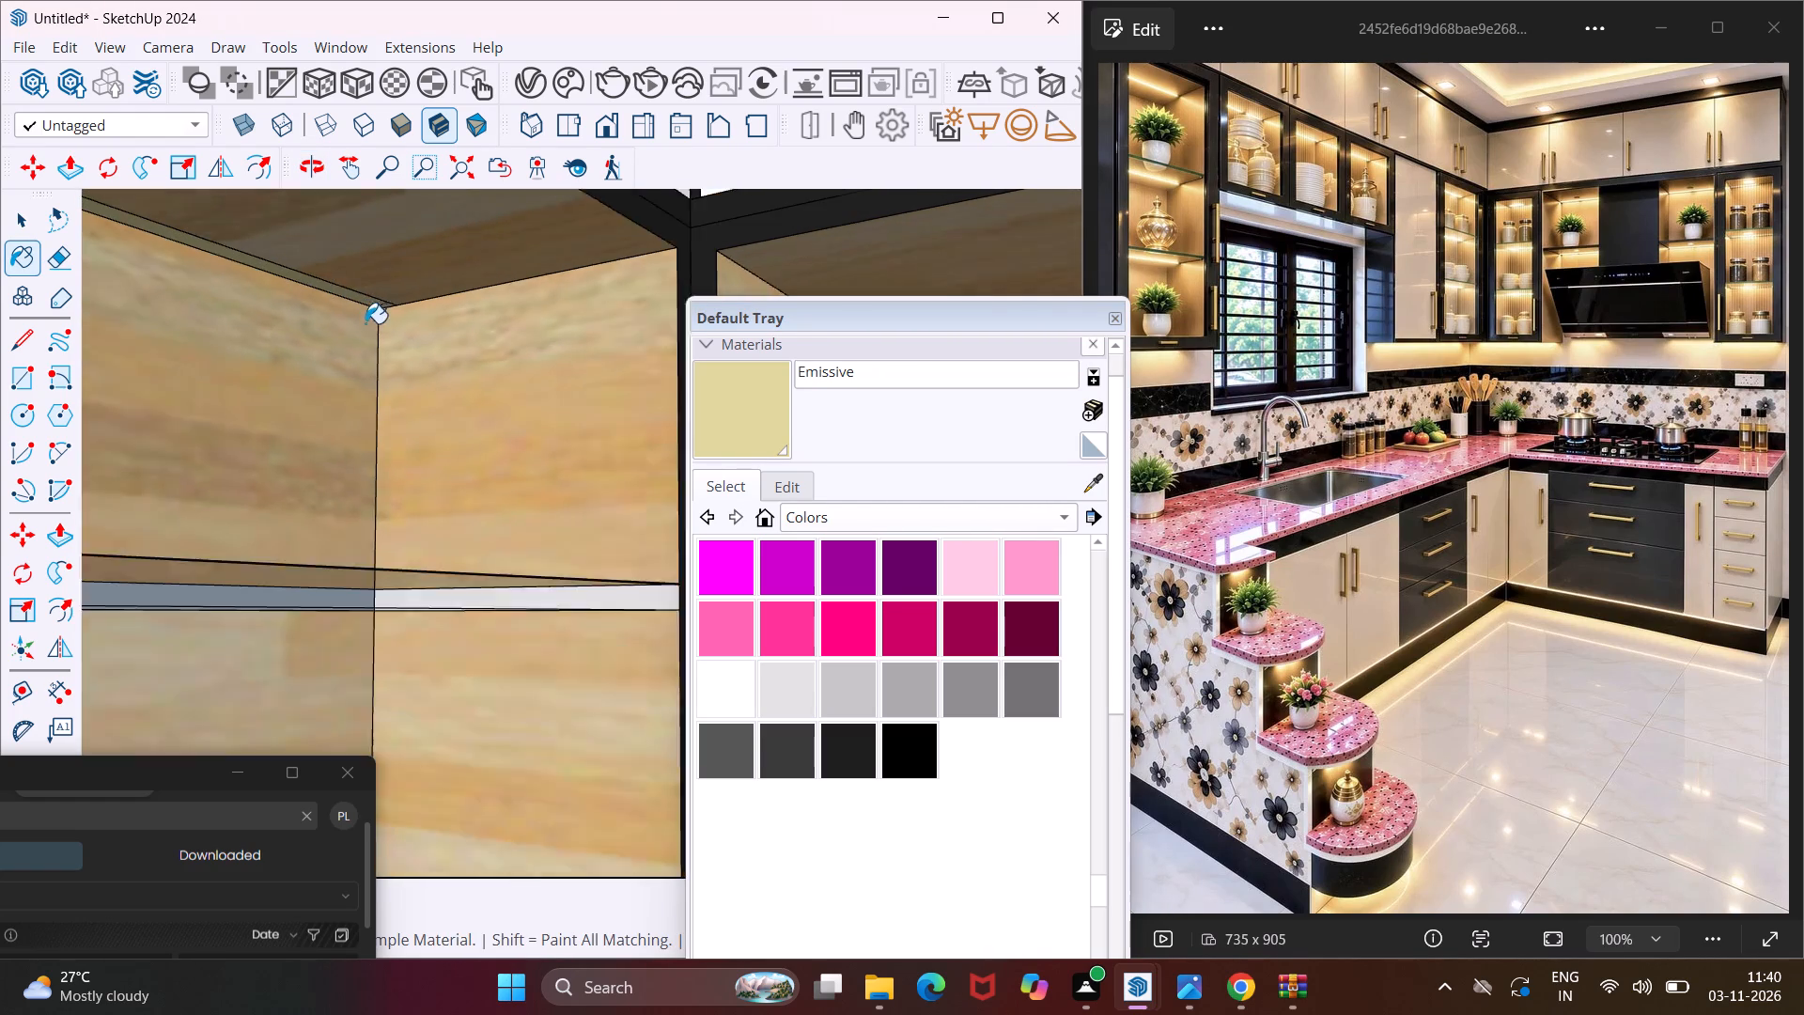
scroll(365, 323, "down", 6)
middle_click_drag(334, 490, 408, 443)
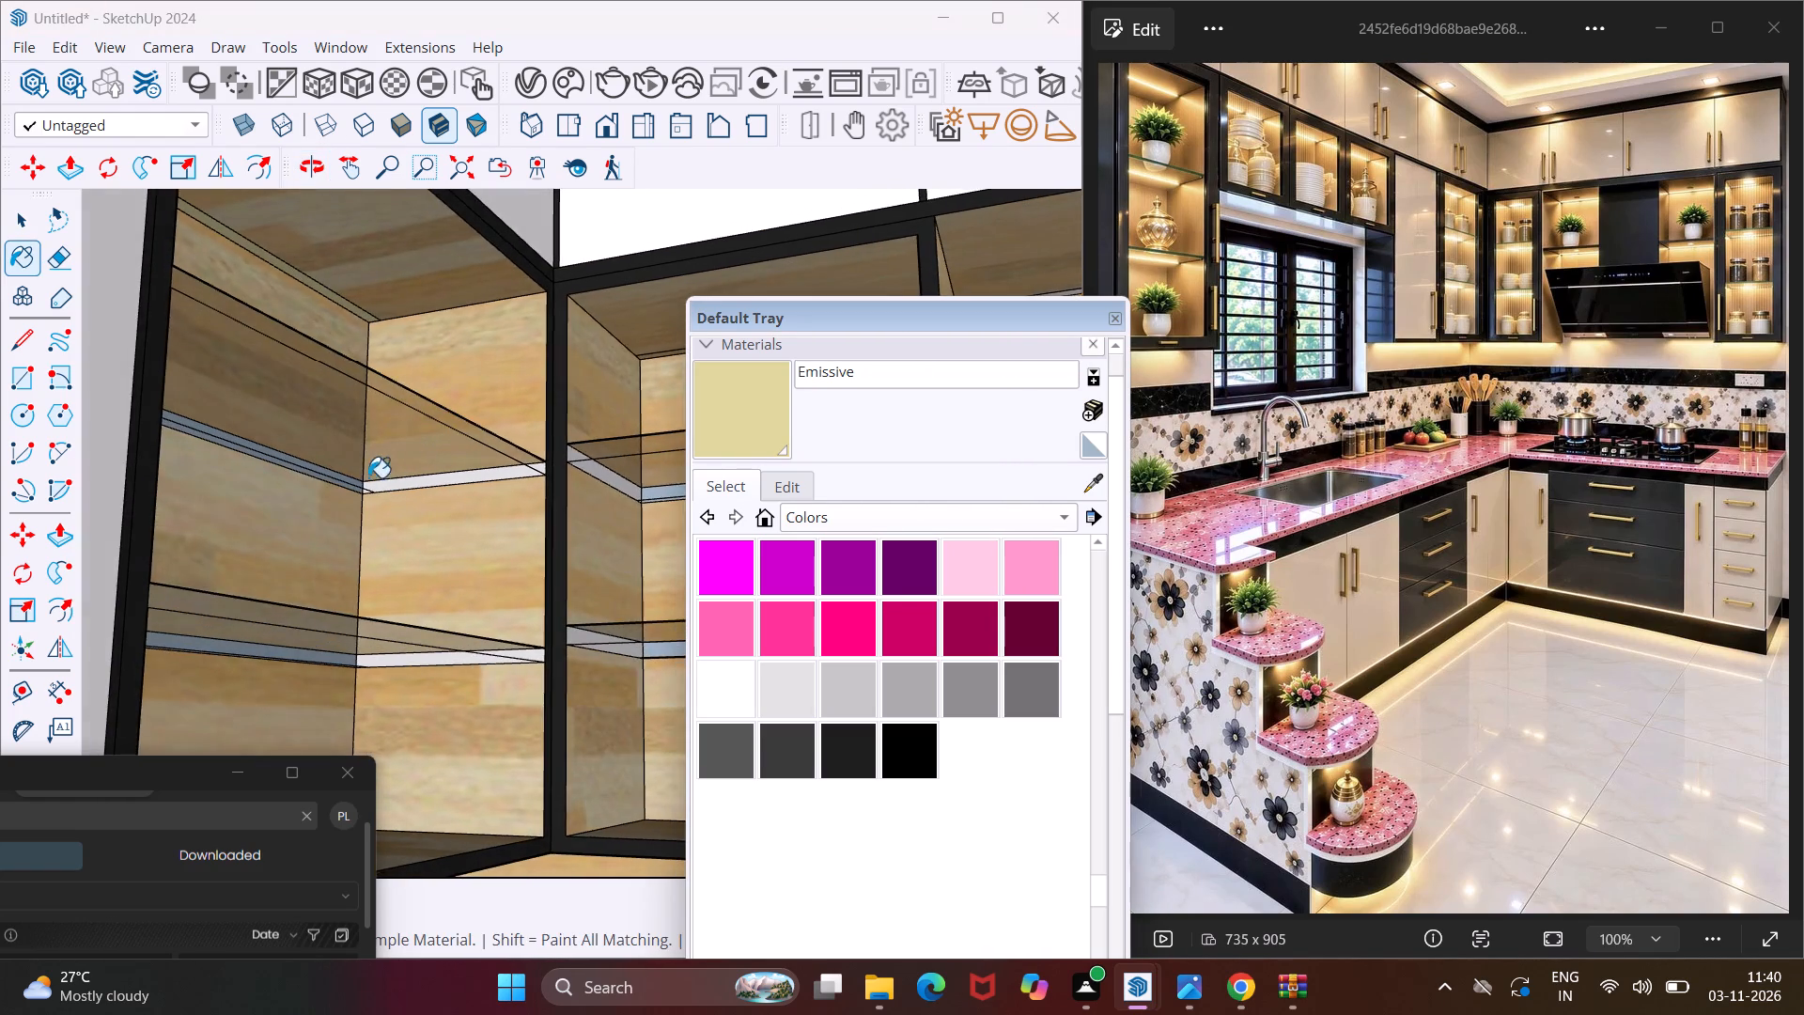
scroll(349, 483, "up", 12)
left_click(339, 485)
Paint the back light strip under the lower glass shelf of the window-wall corner cabinet with Emissive.
scroll(339, 485, "down", 2)
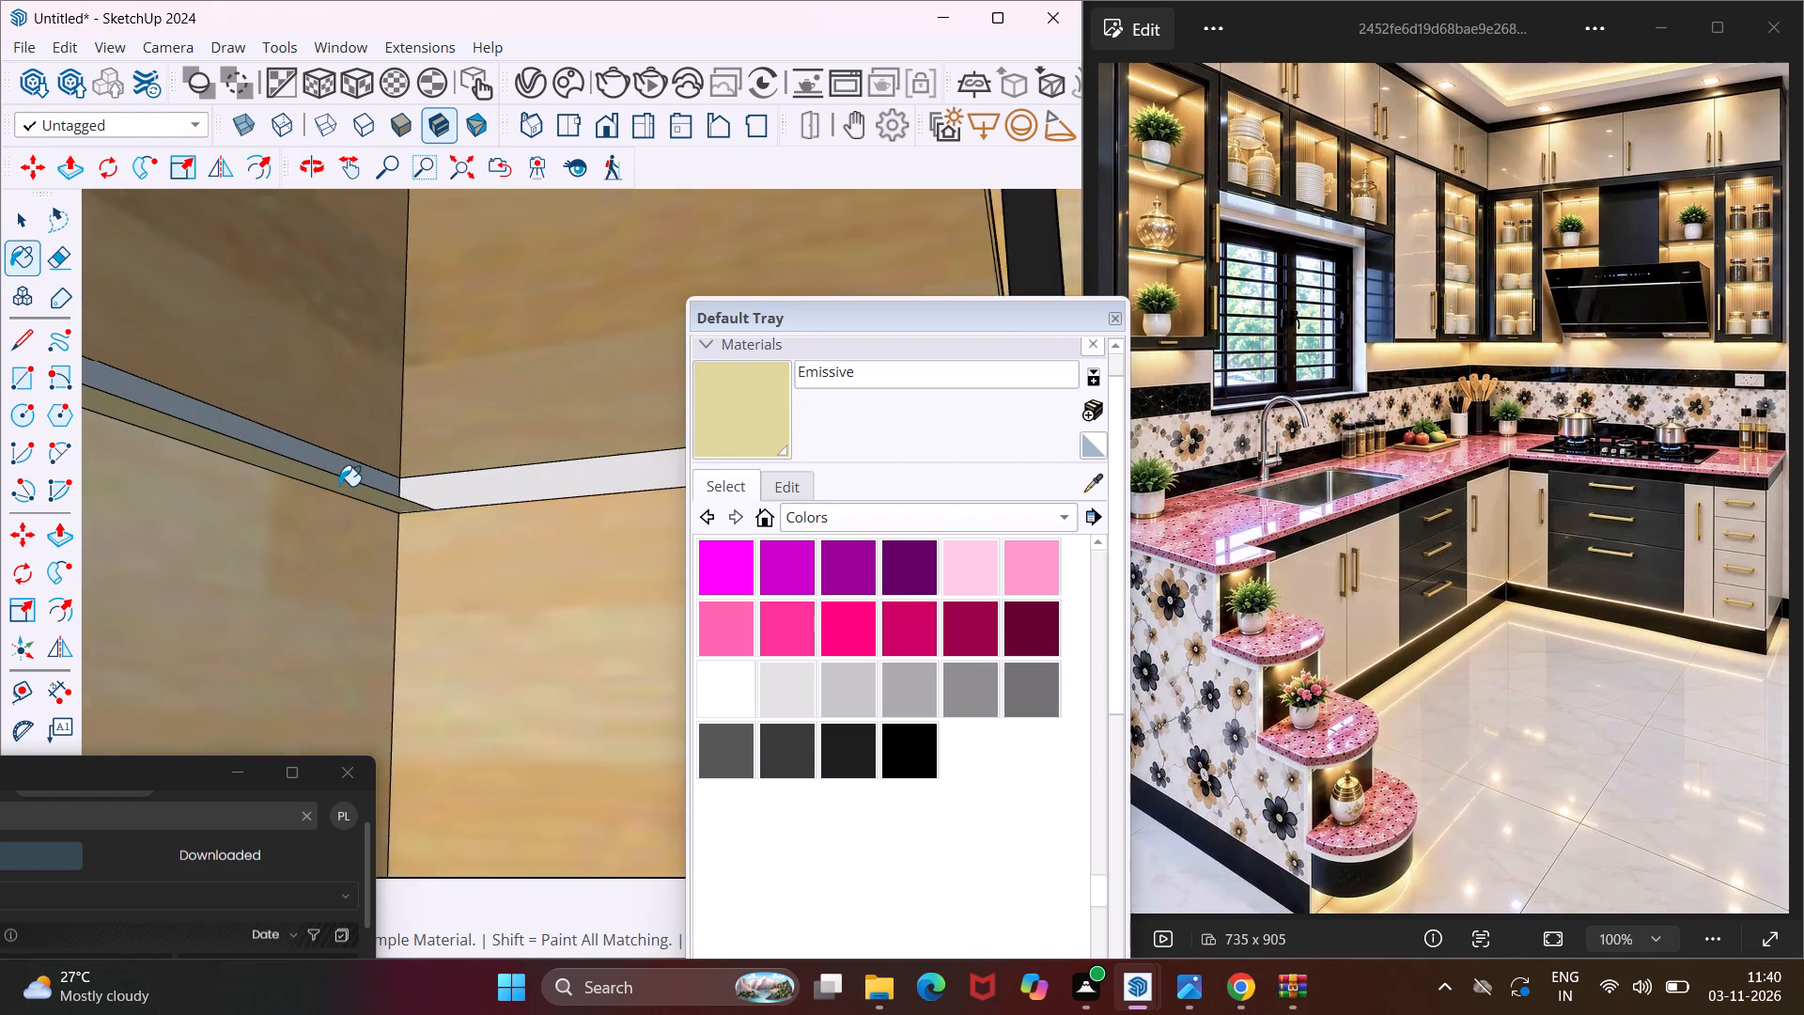
scroll(339, 486, "down", 12)
scroll(320, 671, "up", 8)
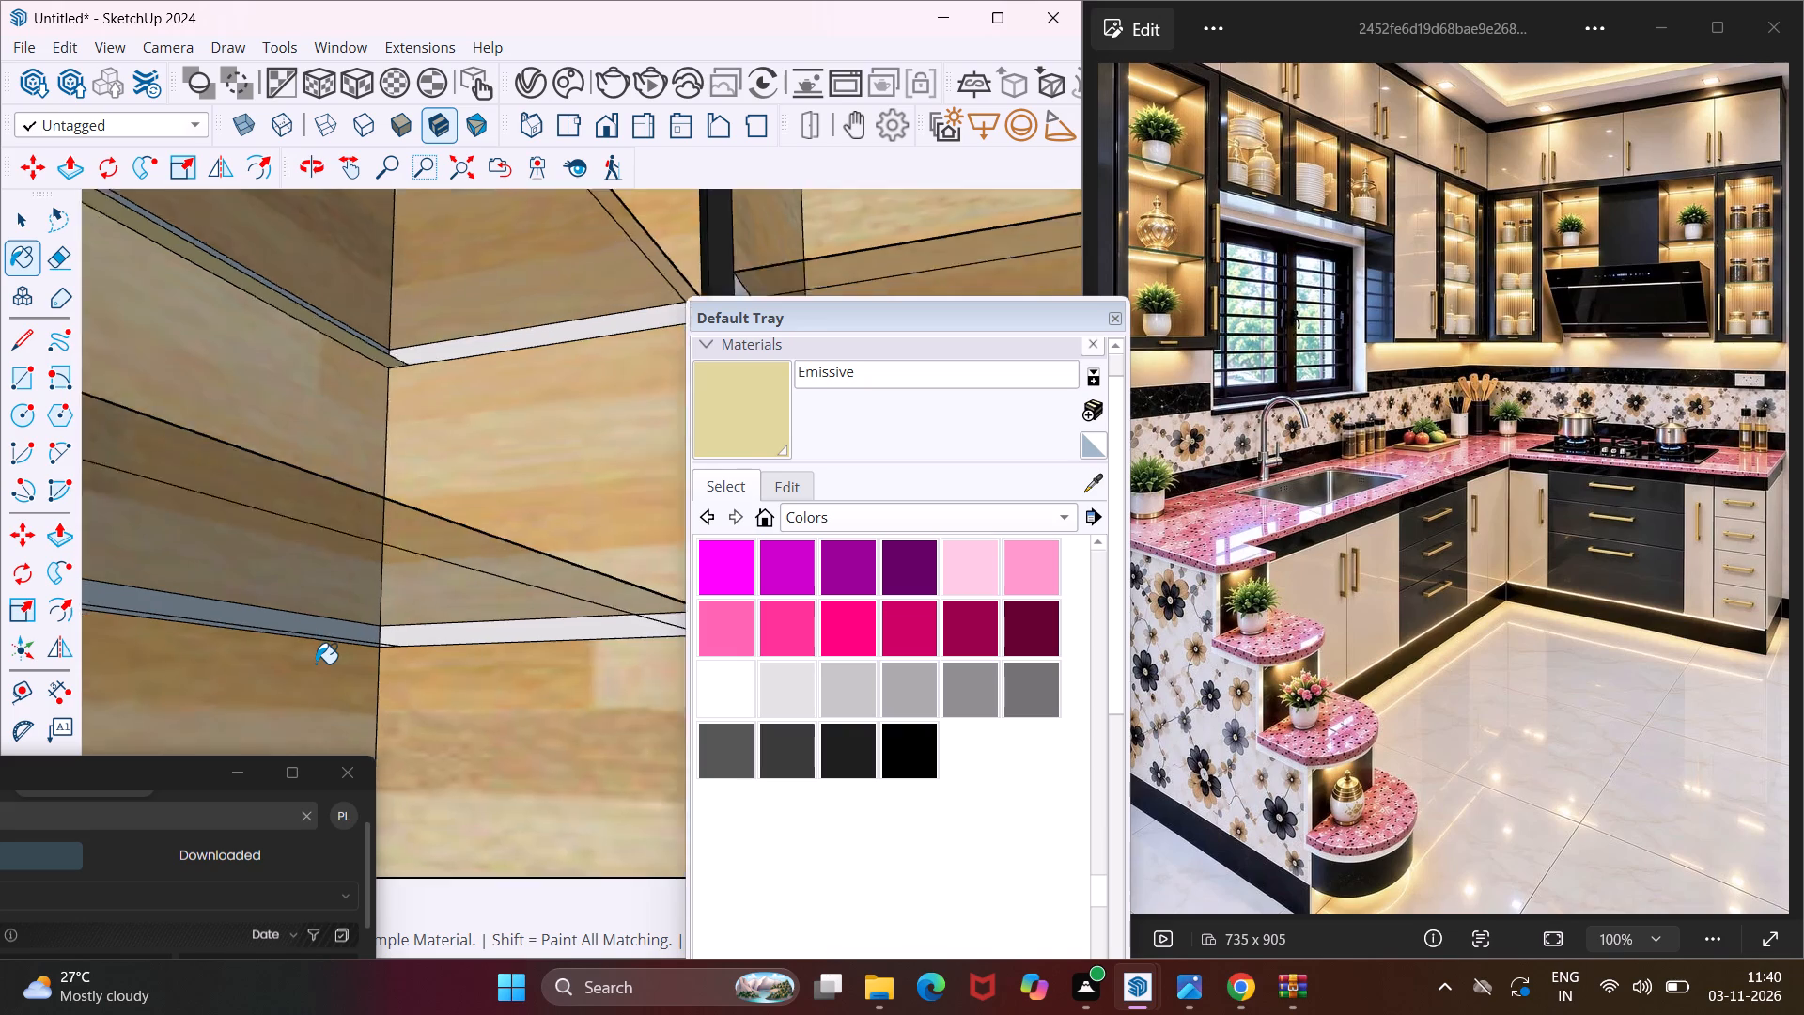
scroll(316, 664, "up", 6)
middle_click_drag(316, 664, 338, 607)
scroll(316, 664, "up", 1)
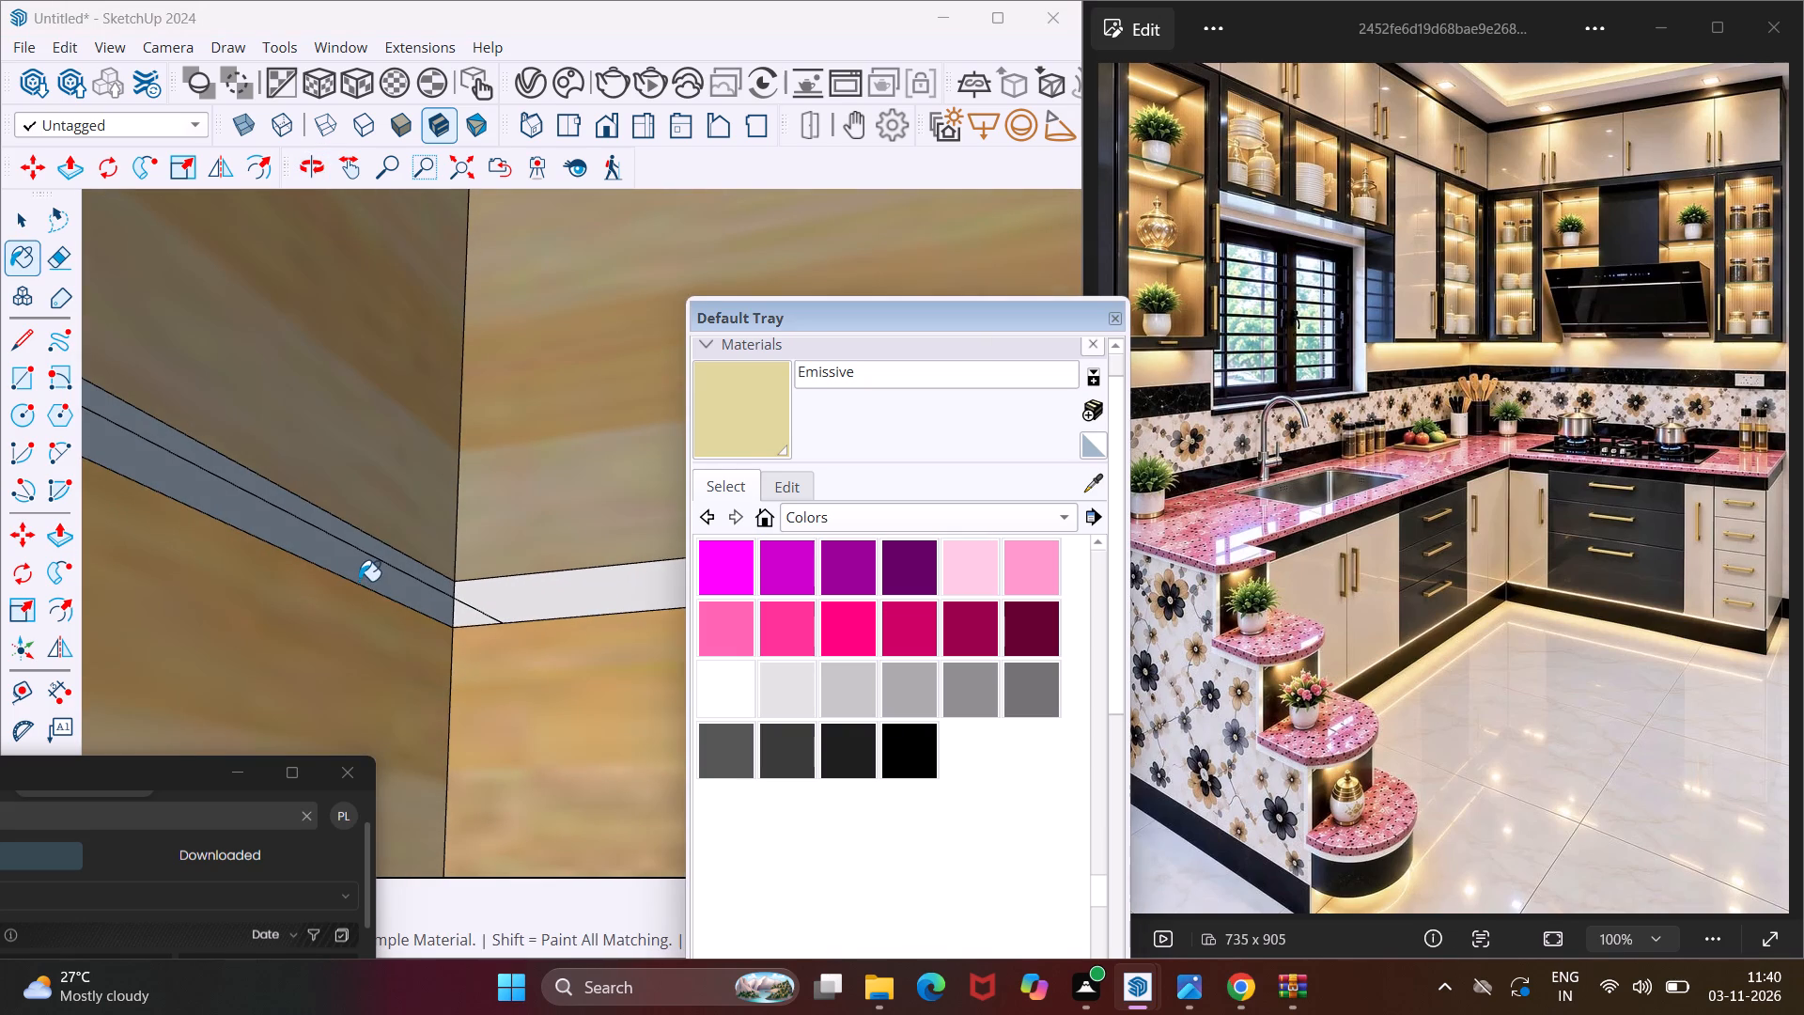
left_click(359, 581)
Paint the light strip along the top back edge of the glass-shelf cabinet beside the chimney hood with Emissive.
scroll(295, 606, "down", 8)
scroll(256, 627, "up", 1)
scroll(256, 627, "down", 7)
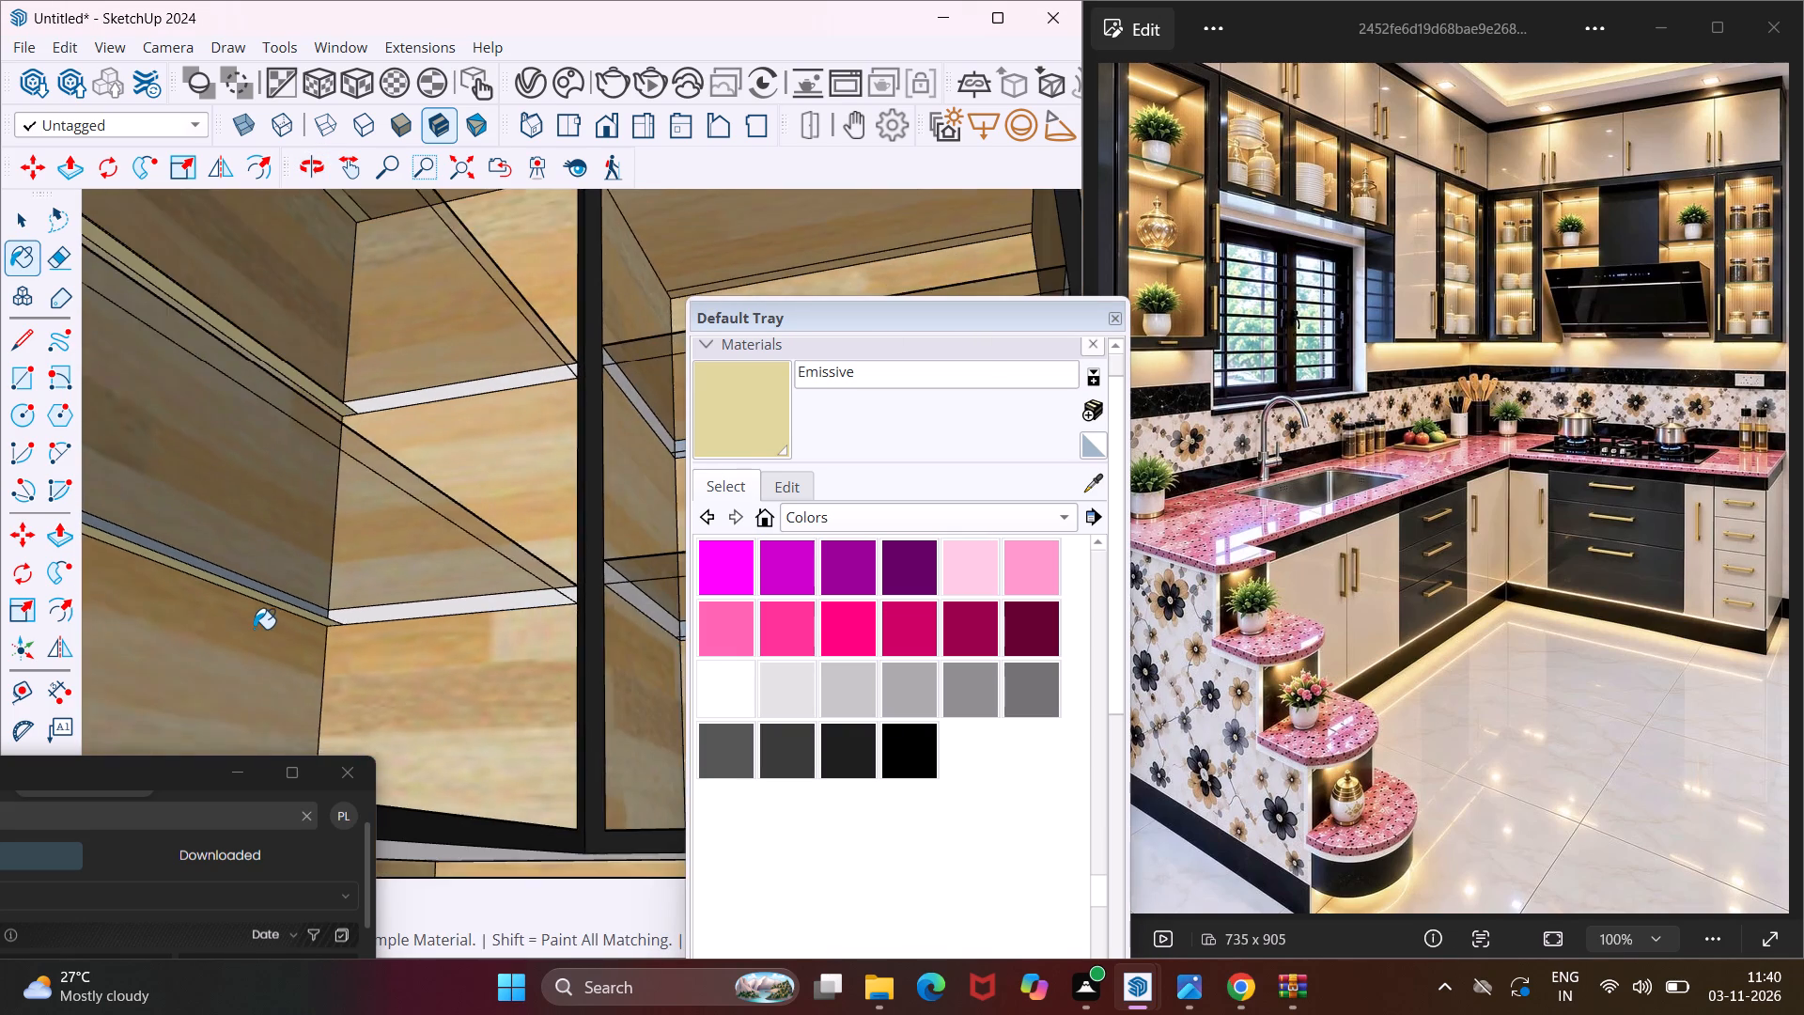
scroll(254, 629, "down", 10)
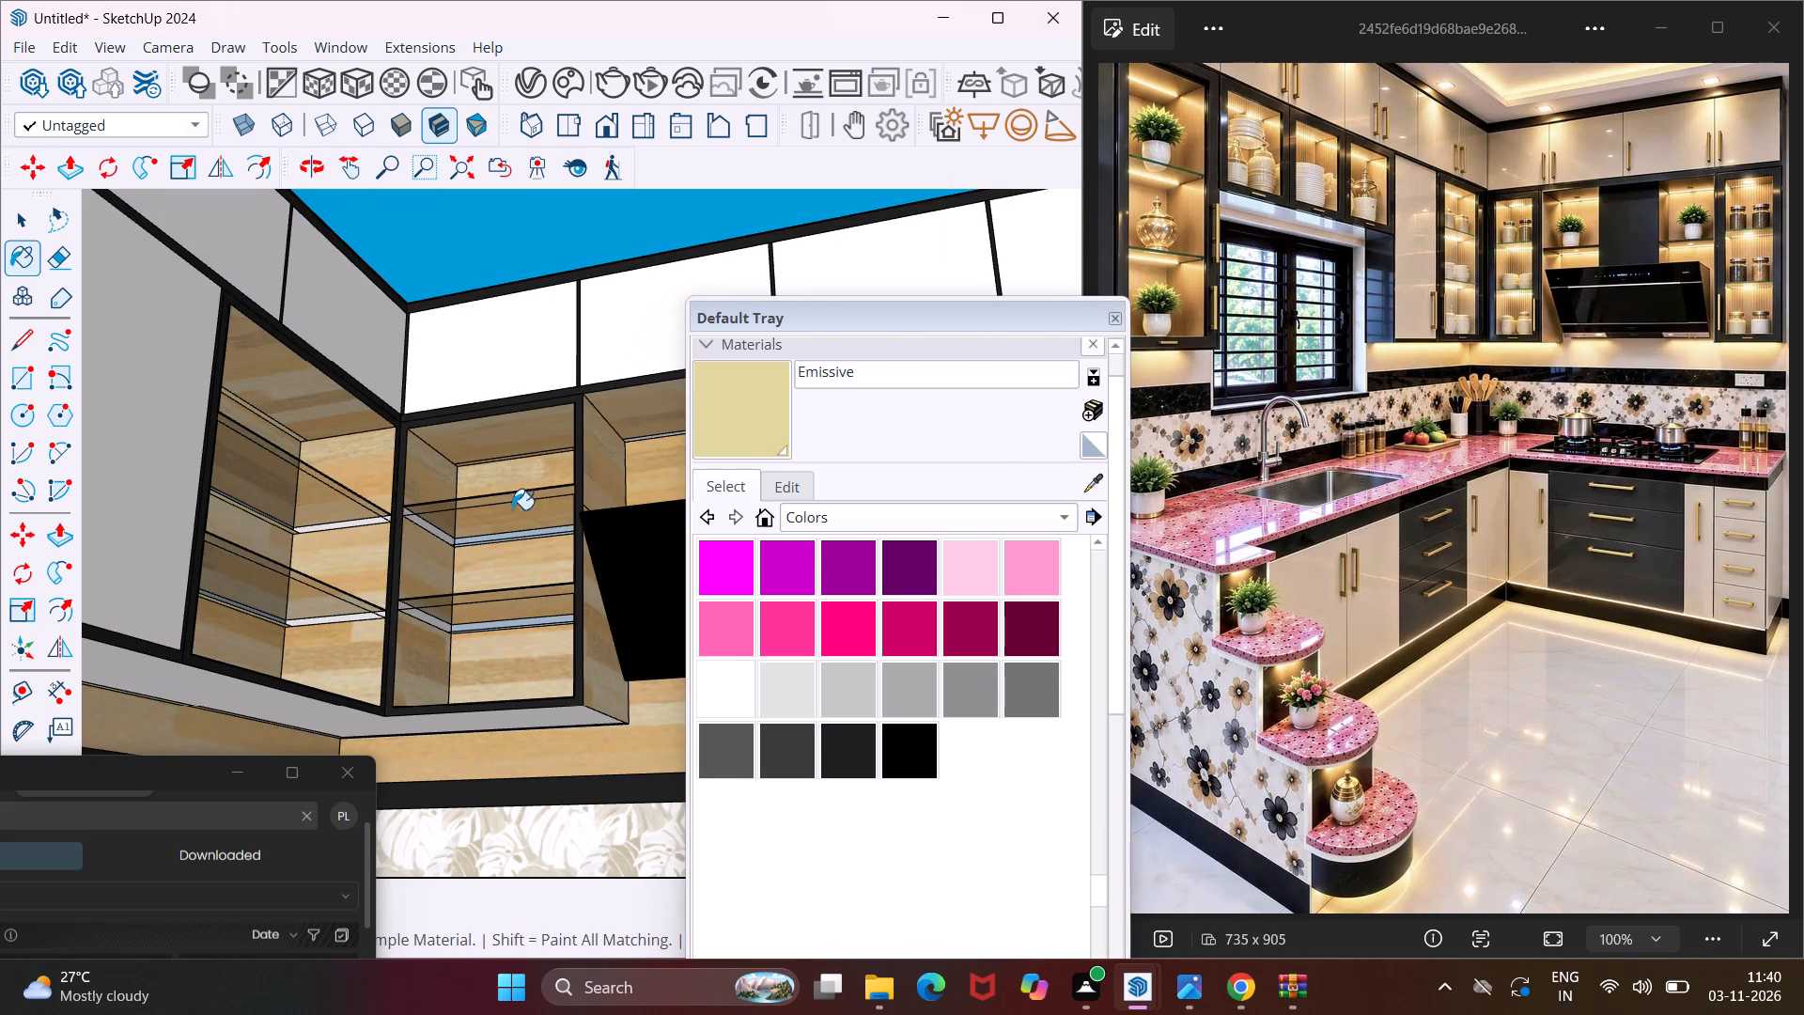
scroll(525, 440, "up", 18)
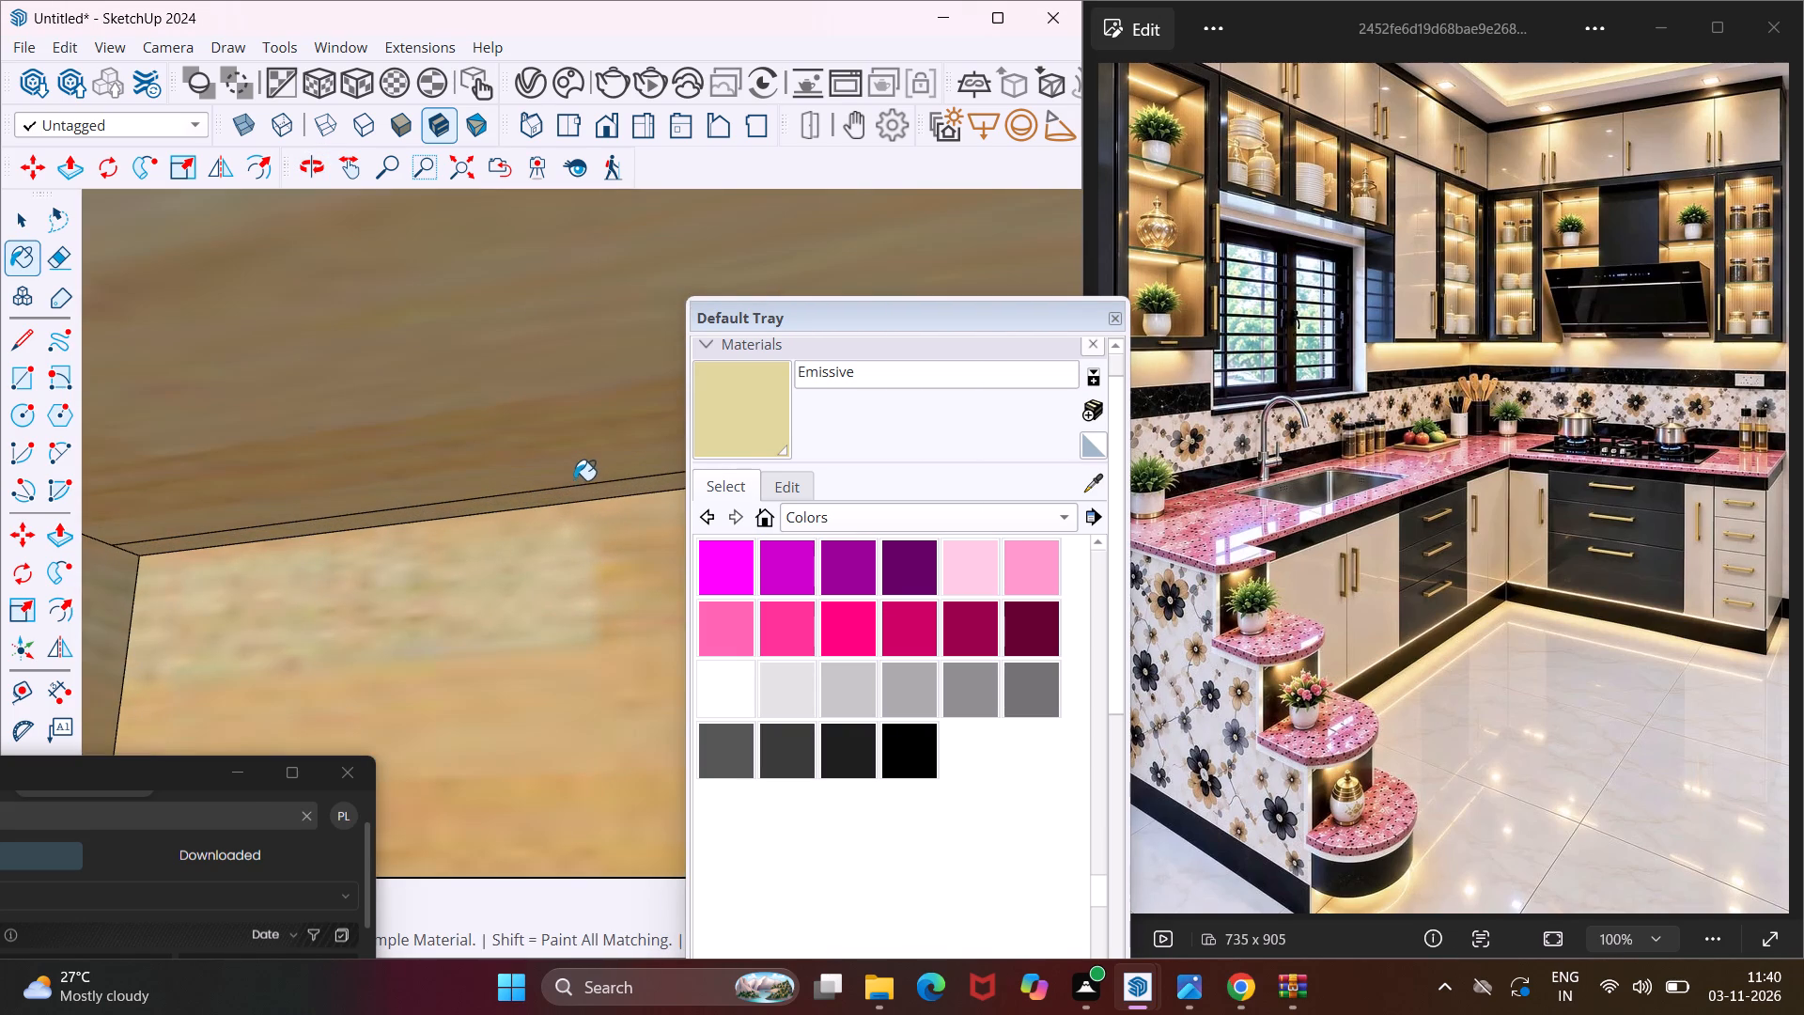
left_click(577, 492)
Paint the back light strips under both glass shelves of the cabinet beside the chimney hood with Emissive.
scroll(446, 497, "down", 11)
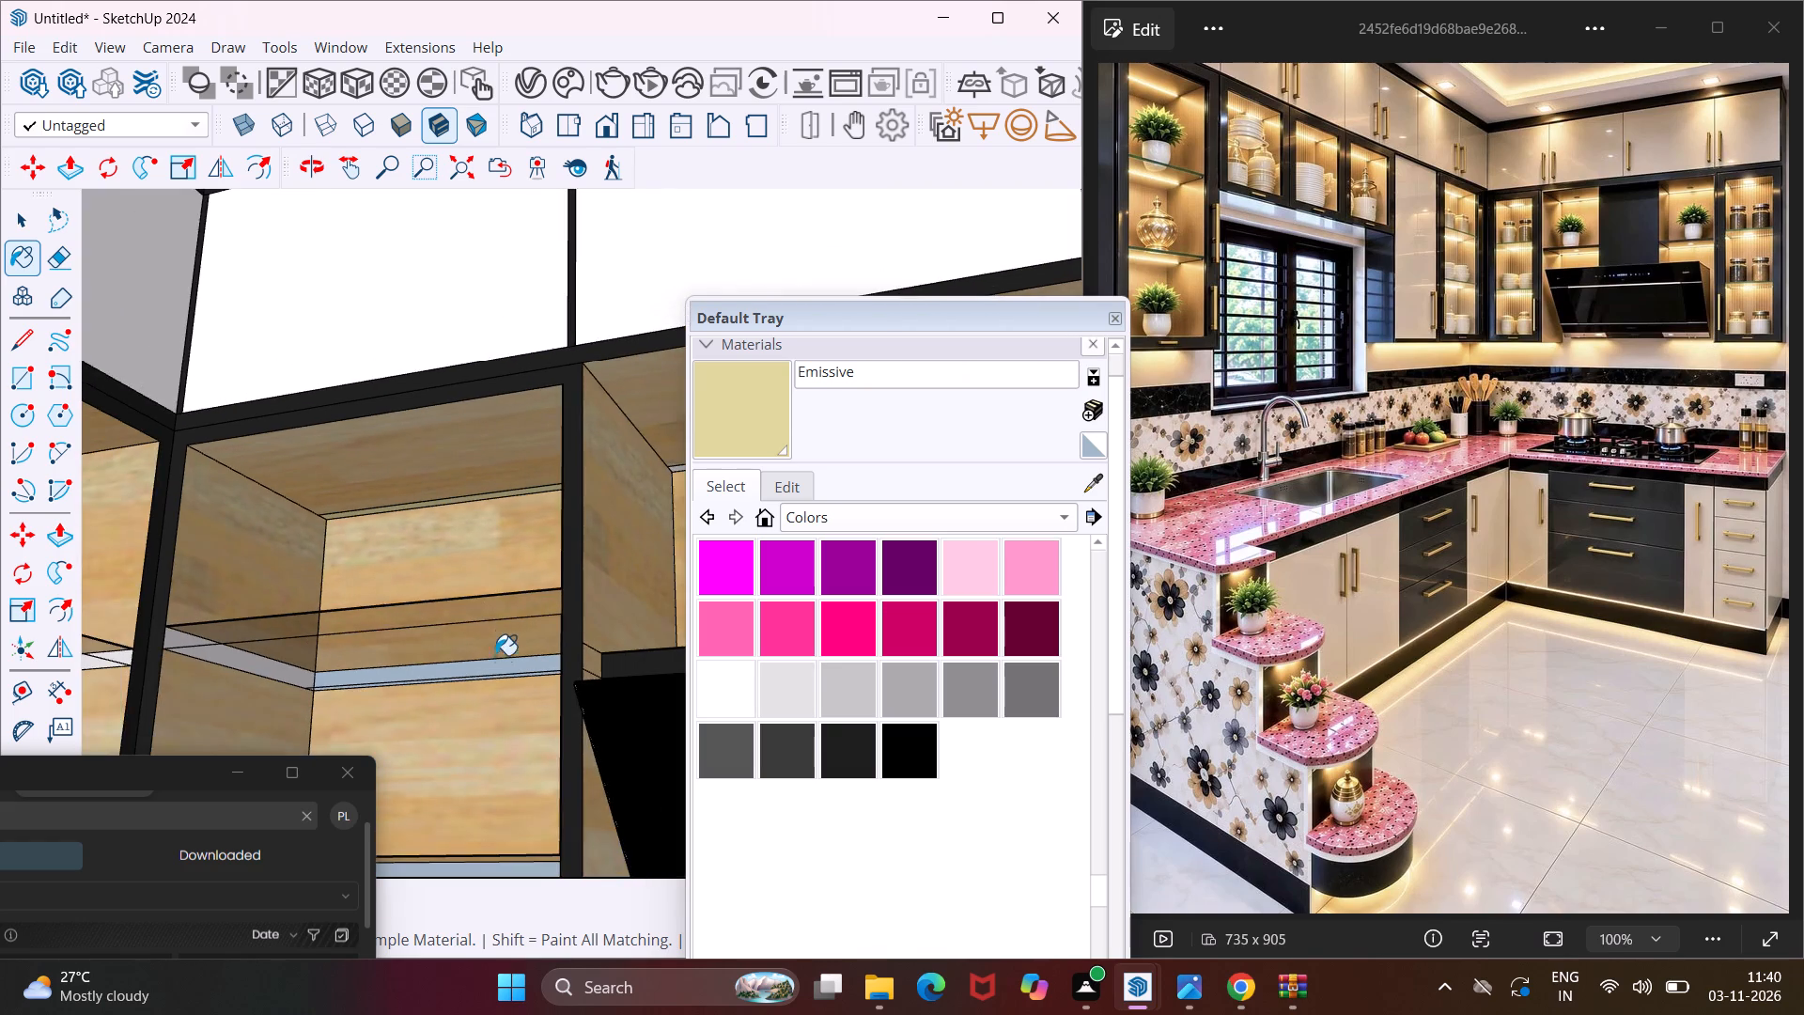
scroll(495, 662, "up", 11)
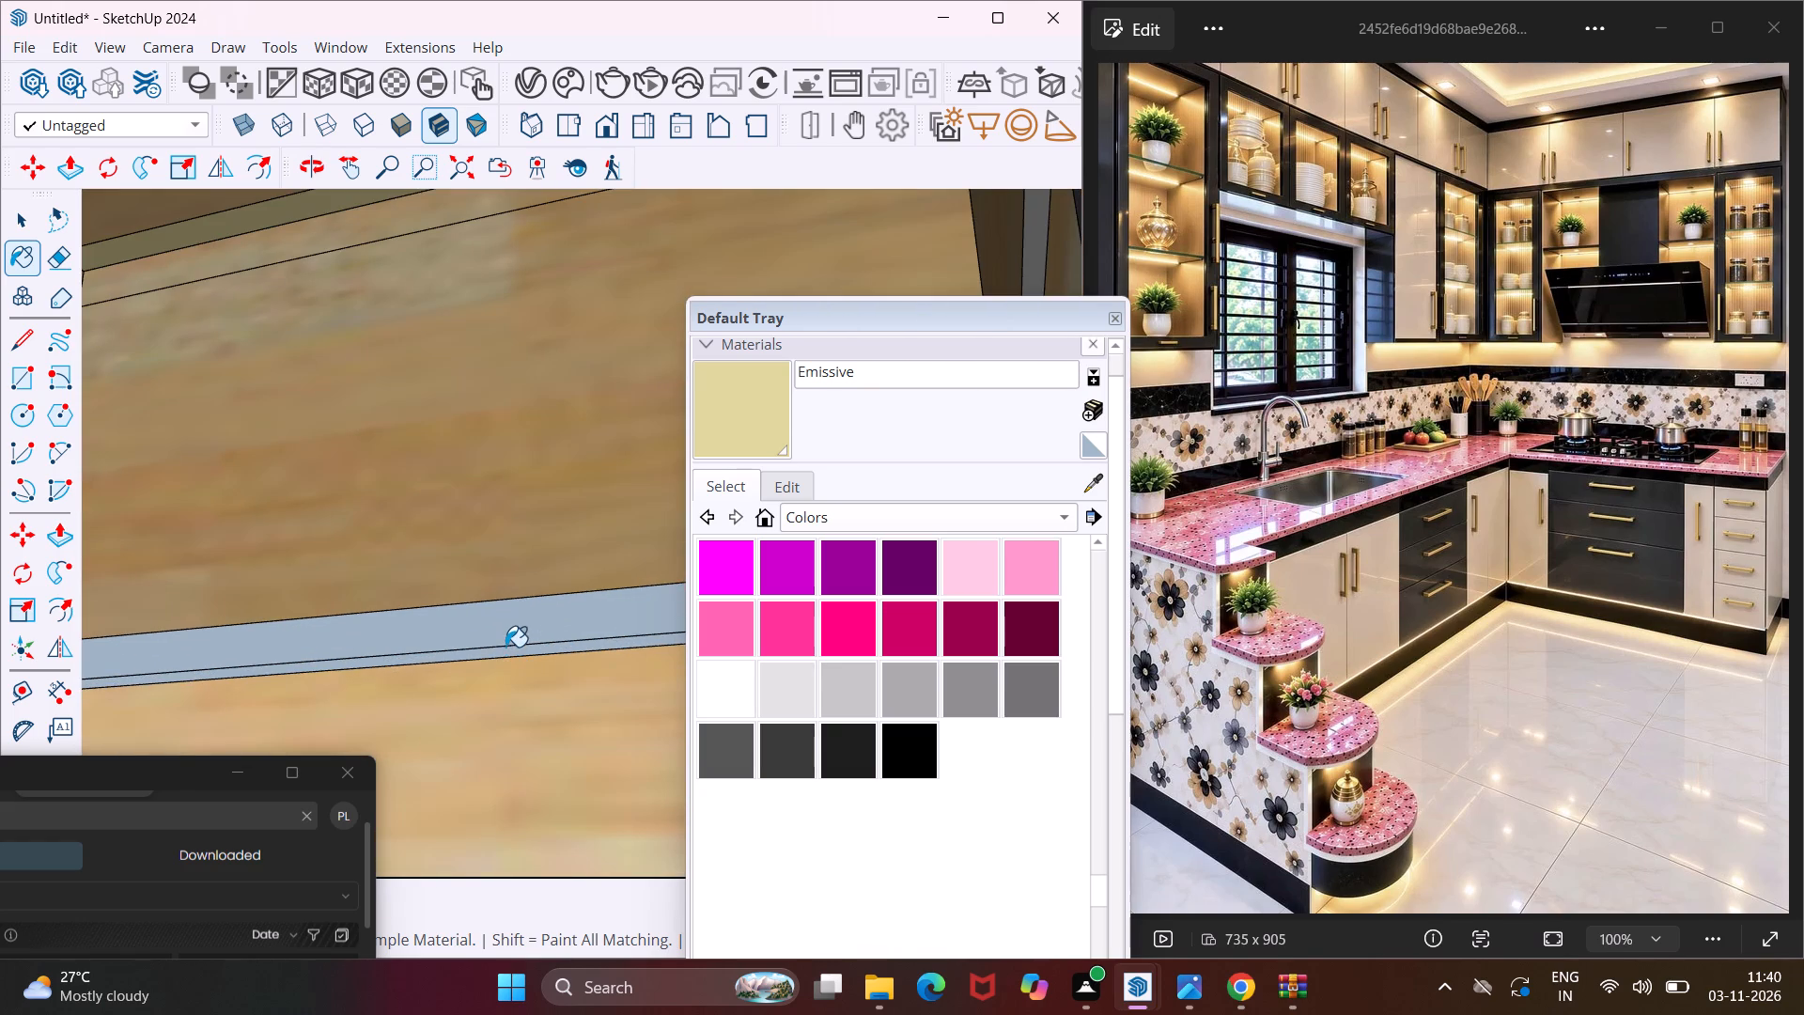
left_click(505, 649)
scroll(495, 625, "down", 16)
scroll(490, 773, "up", 16)
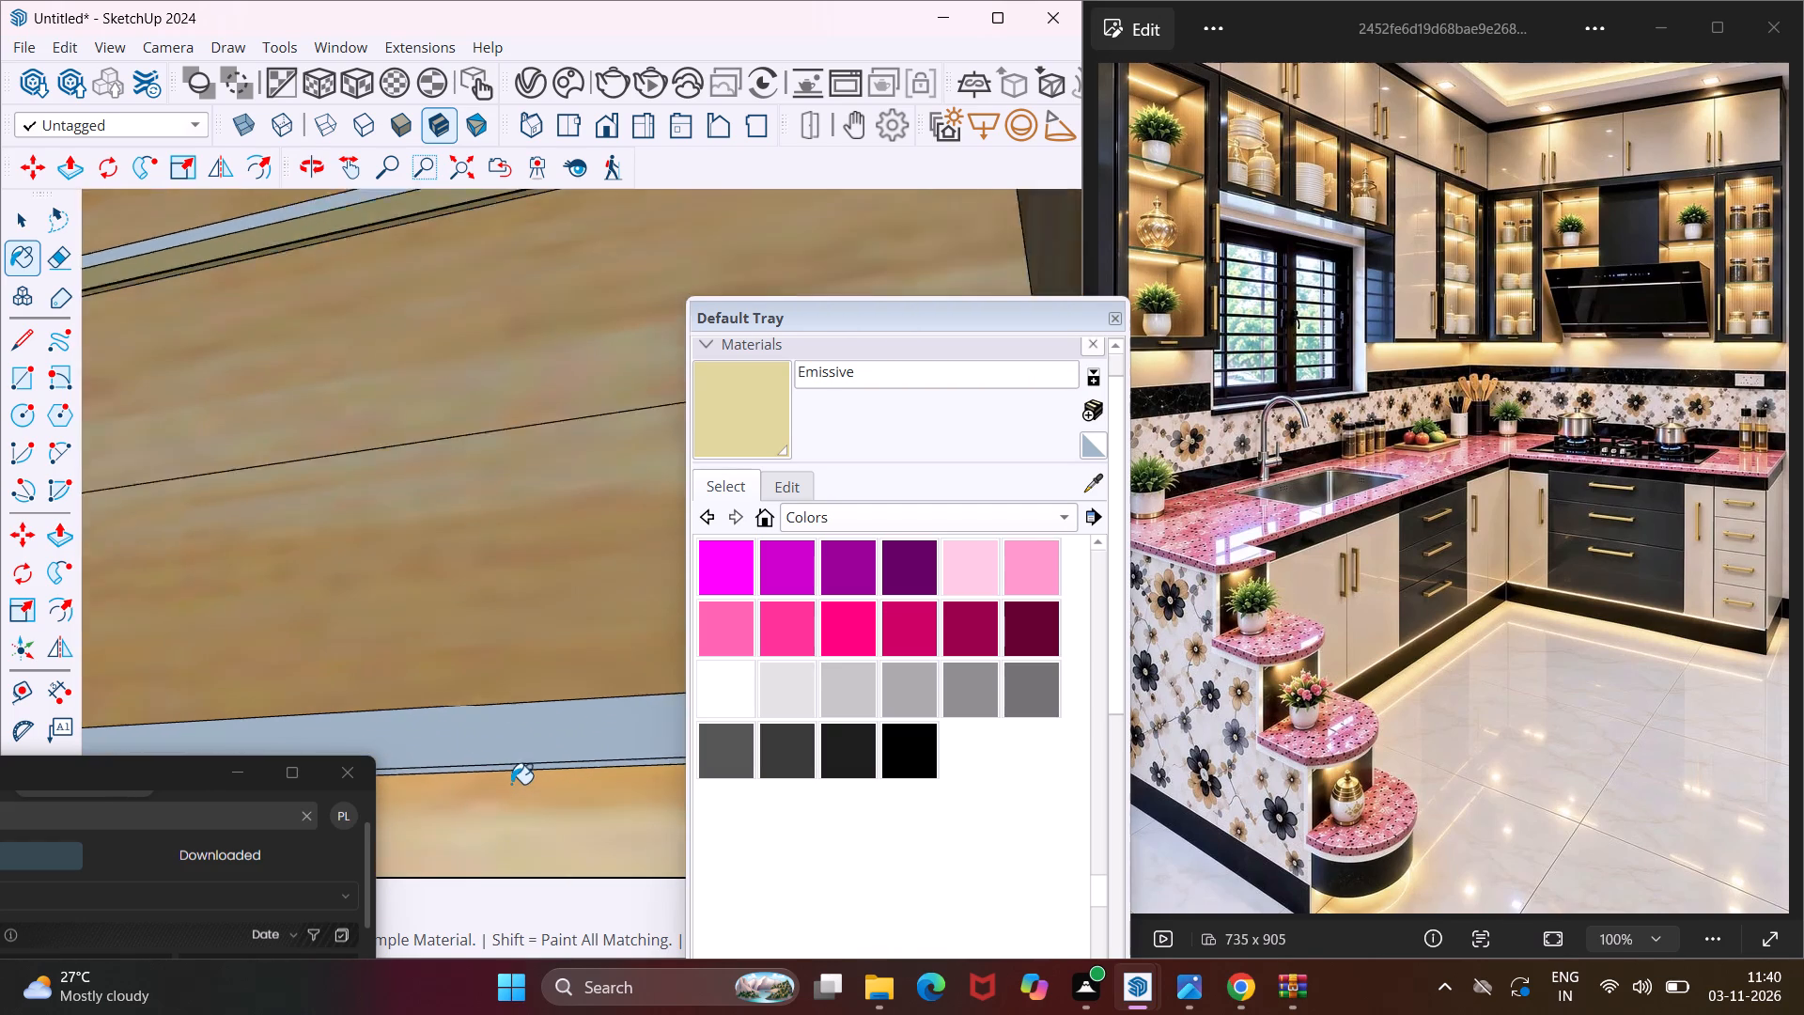
left_click(517, 769)
Paint the light strip along the top back edge of the chimney hood niche with Emissive.
scroll(521, 717, "down", 6)
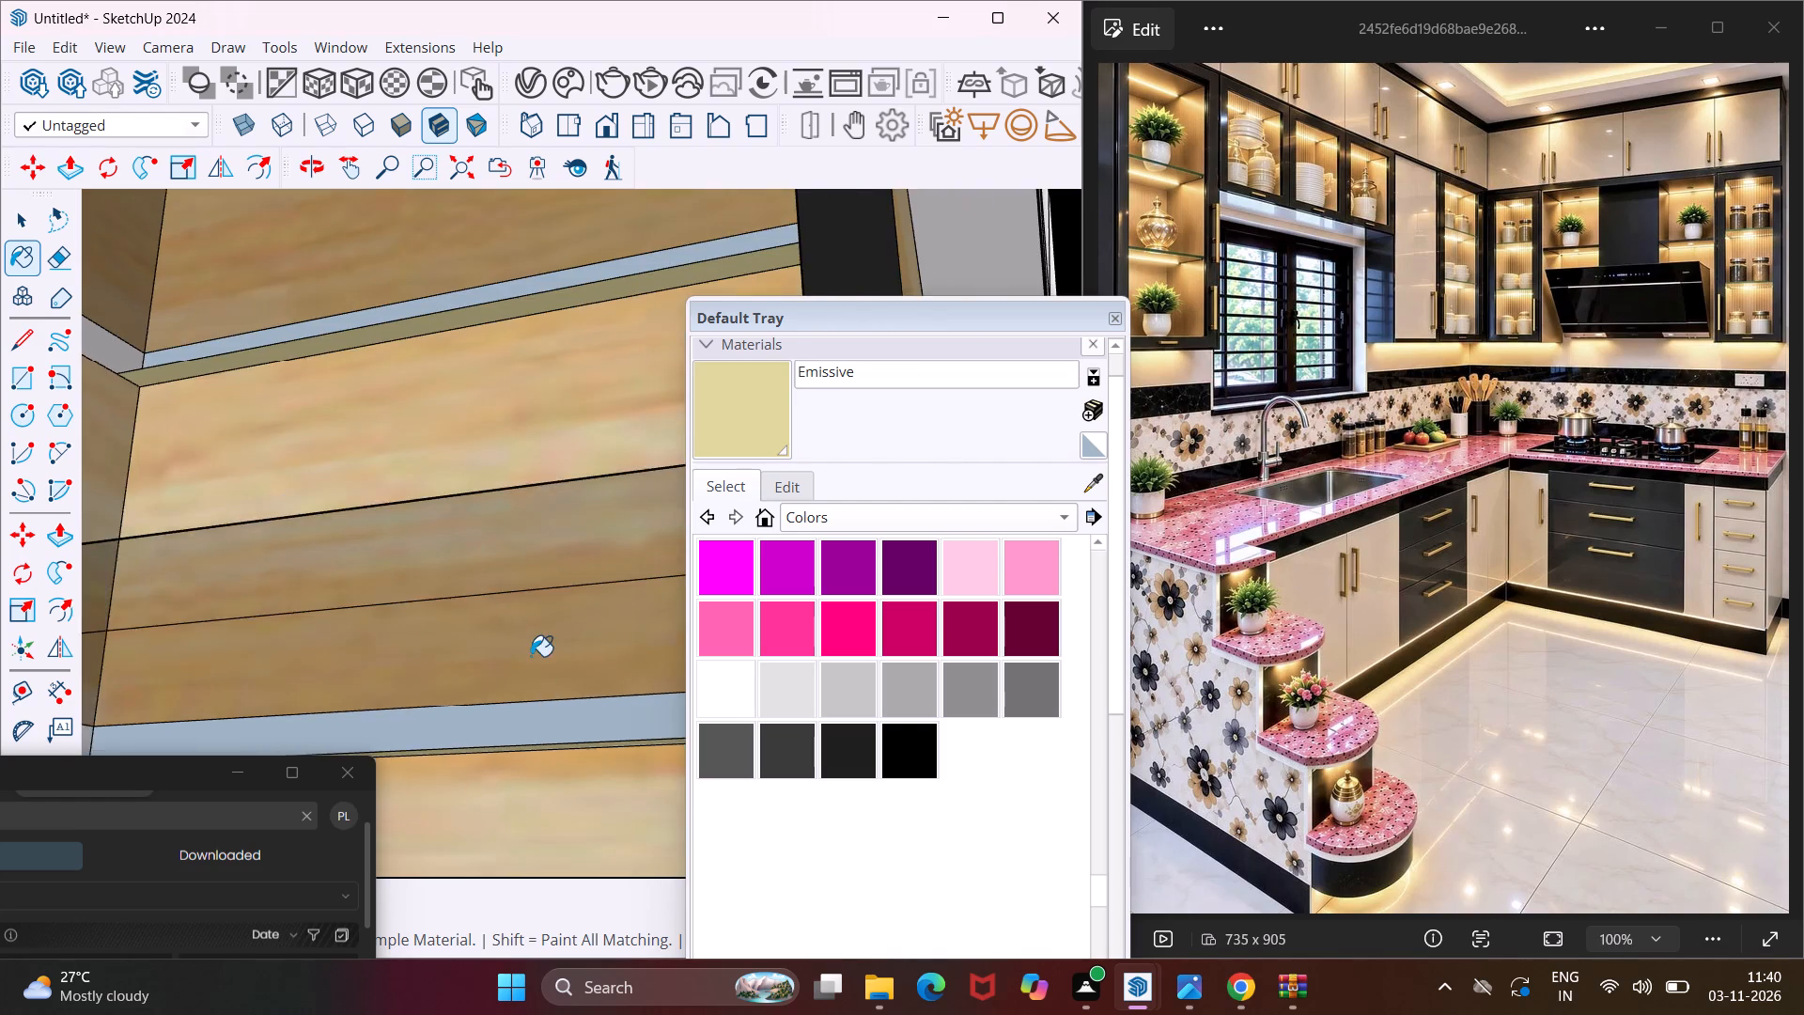
scroll(531, 652, "down", 18)
scroll(532, 630, "down", 6)
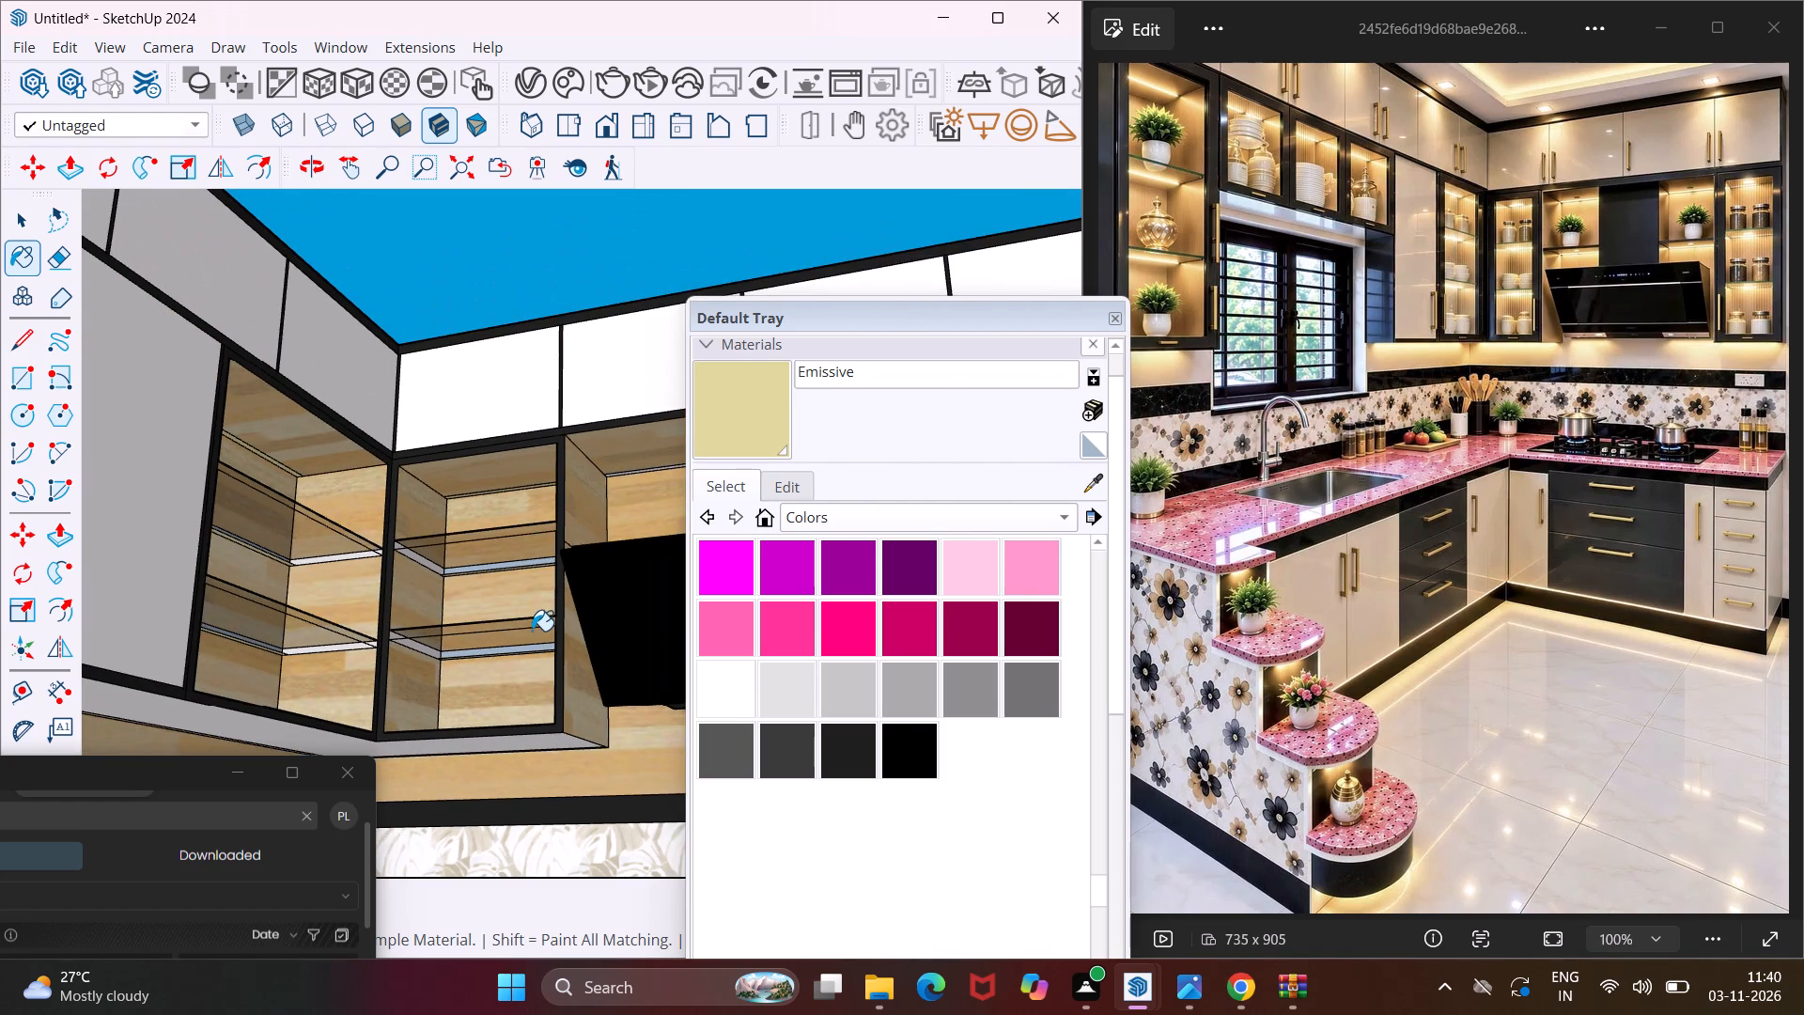
scroll(618, 478, "up", 14)
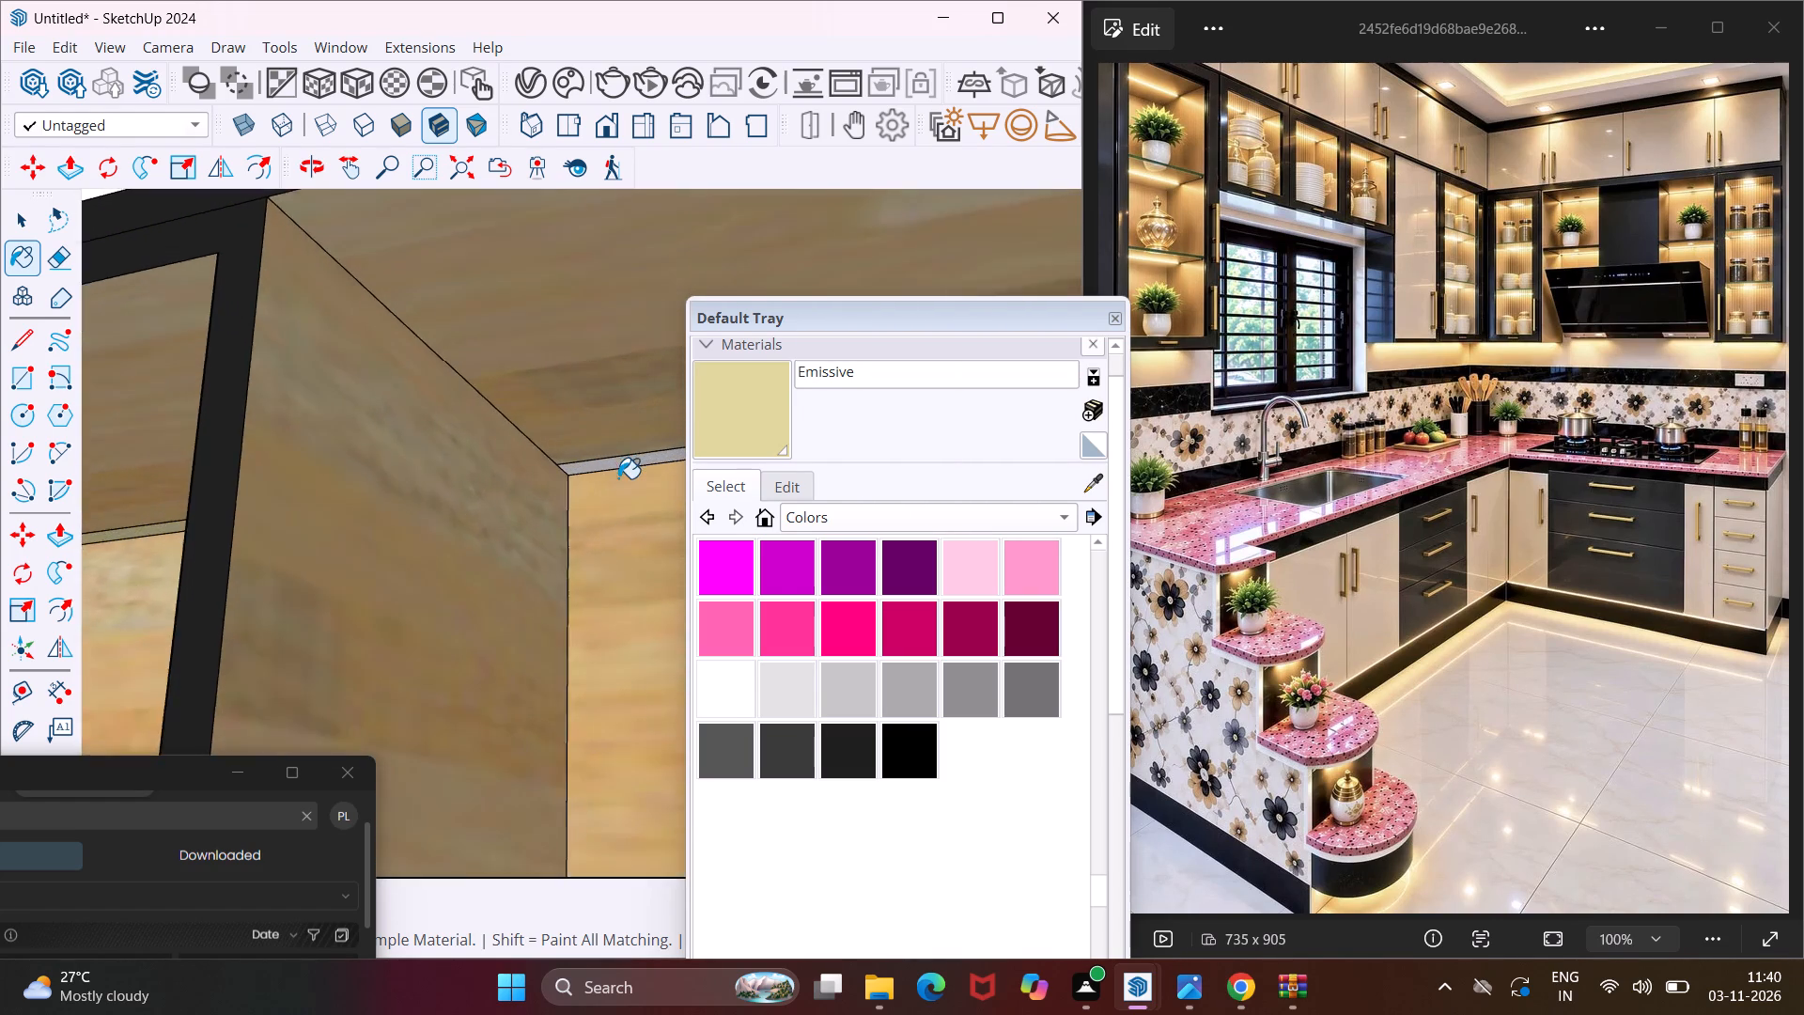
scroll(618, 478, "up", 4)
left_click(616, 457)
Paint the back light strip under the black shelf on the corner side of the chimney hood with Emissive.
scroll(564, 492, "down", 11)
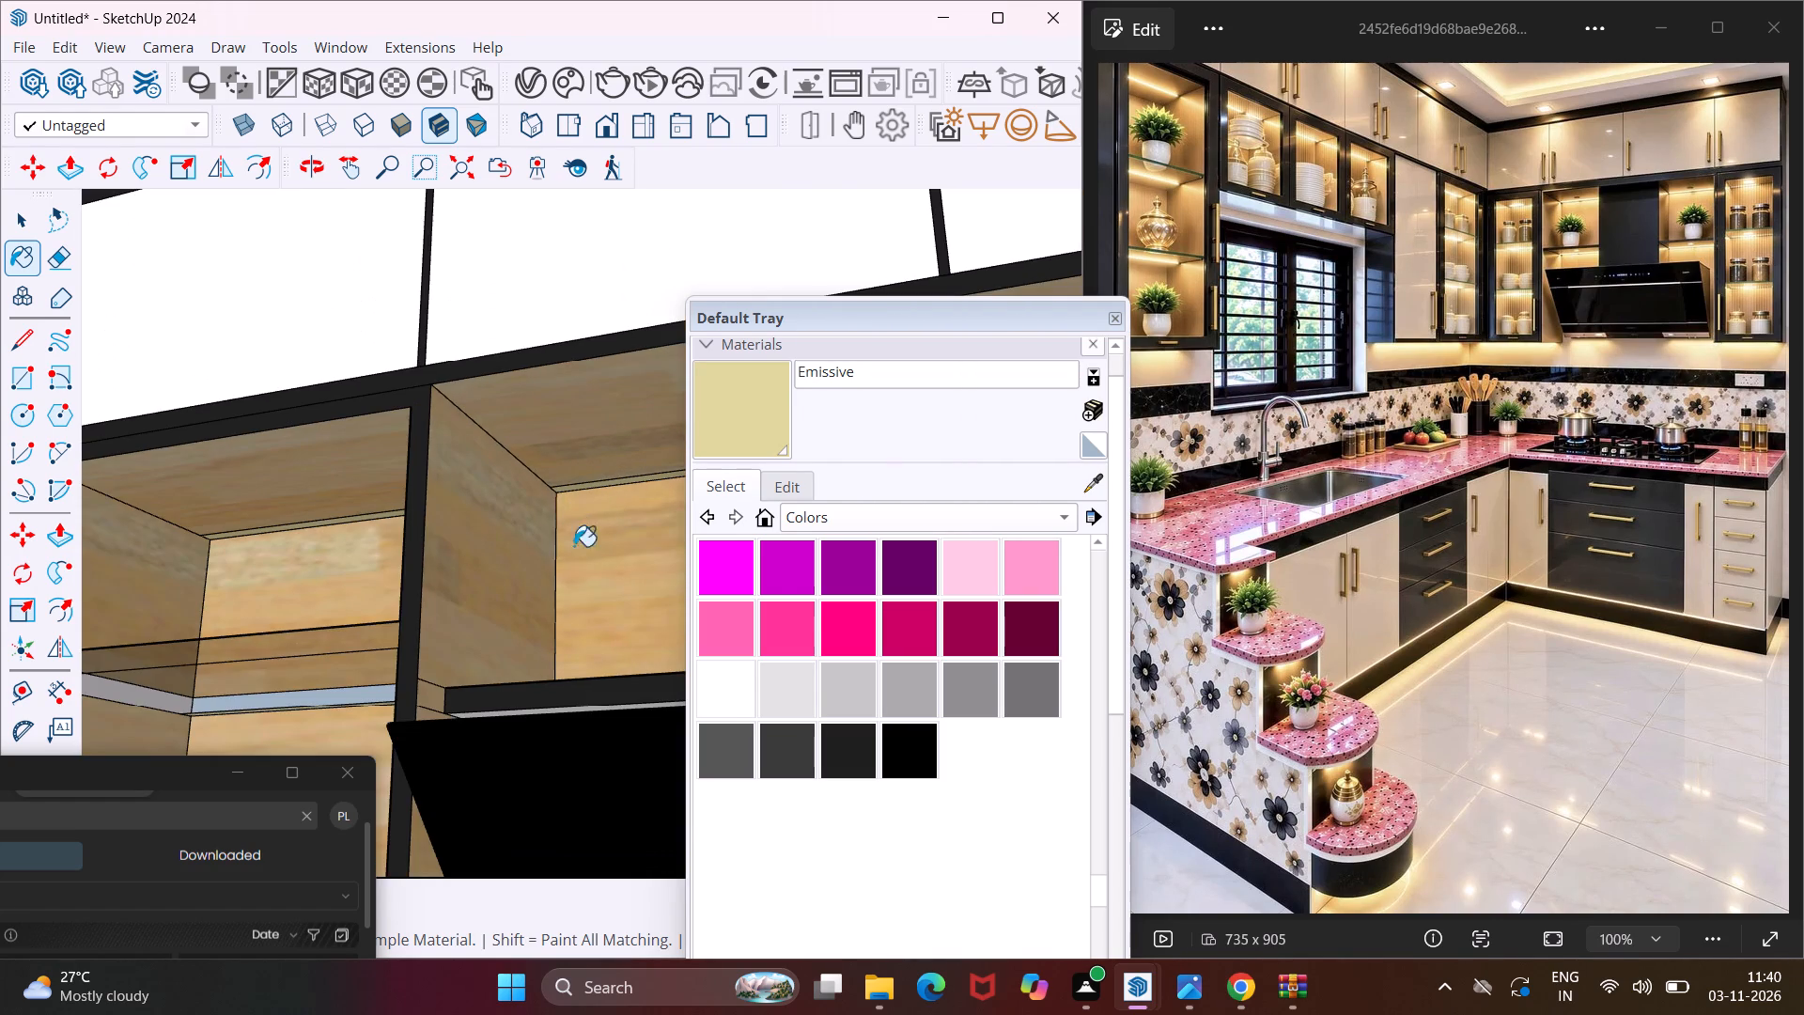
middle_click_drag(584, 587, 601, 648)
scroll(602, 764, "up", 5)
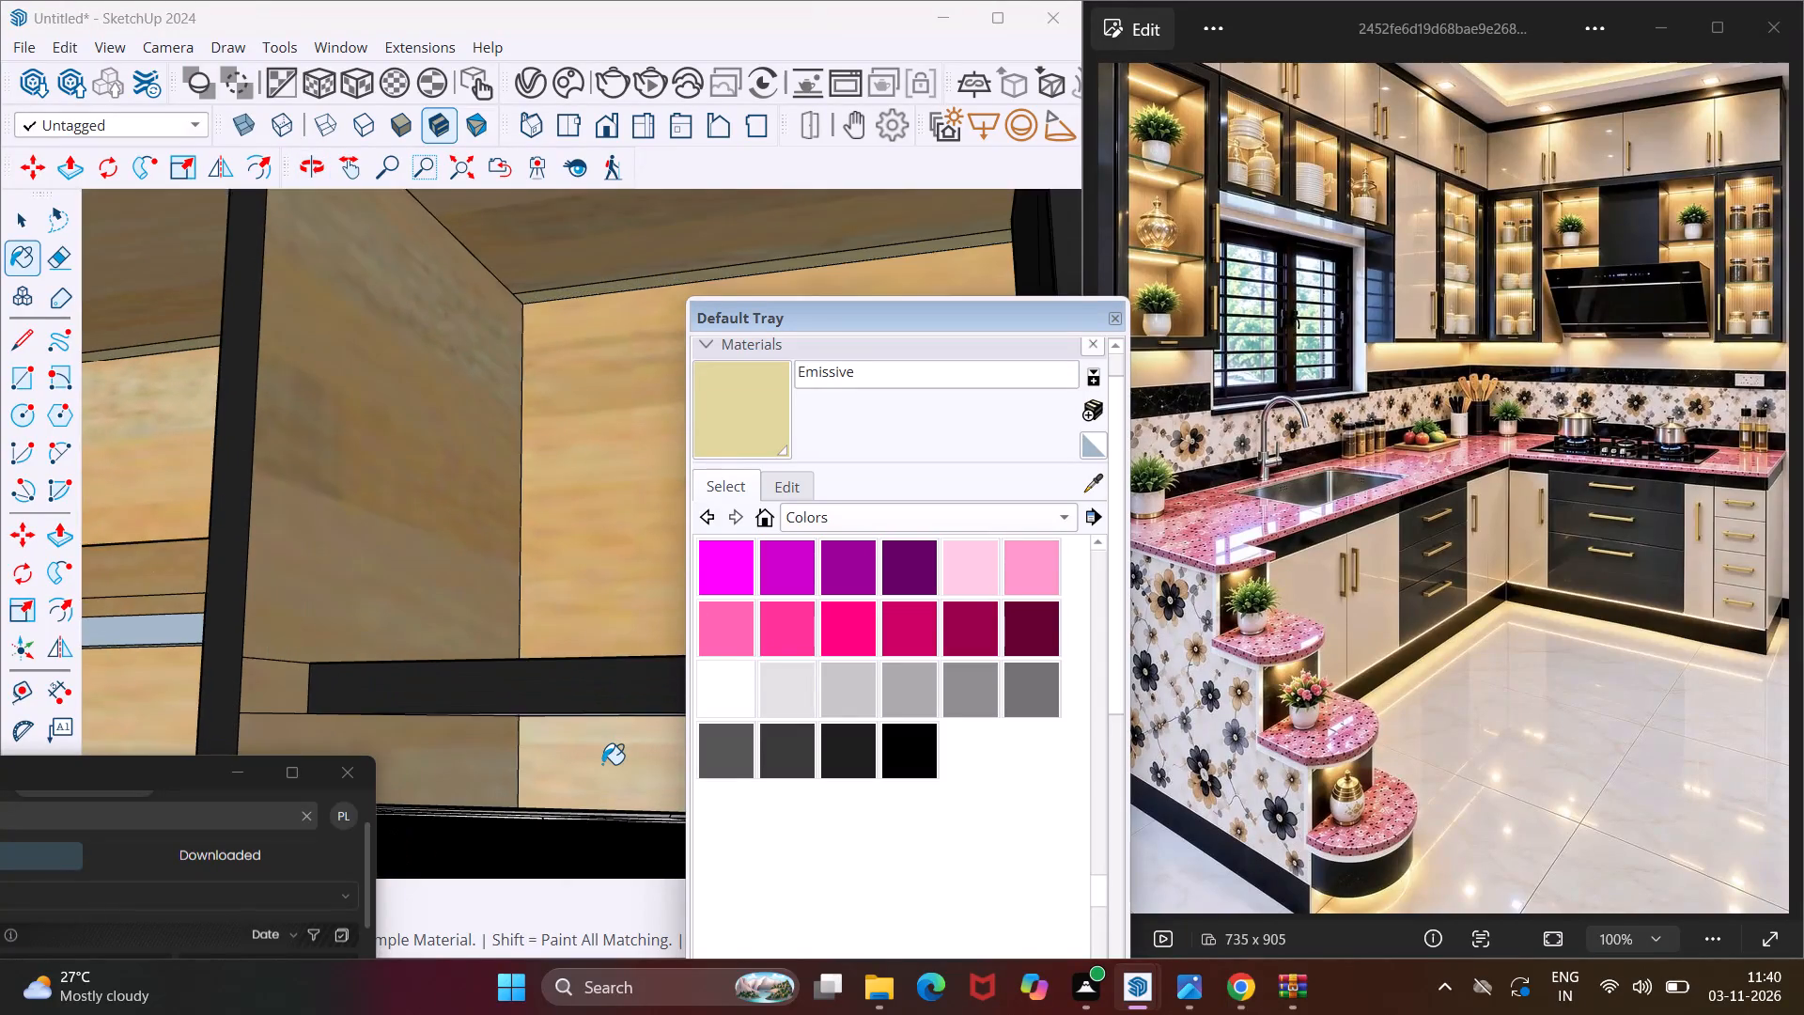
scroll(602, 764, "up", 9)
middle_click_drag(602, 764, 633, 710)
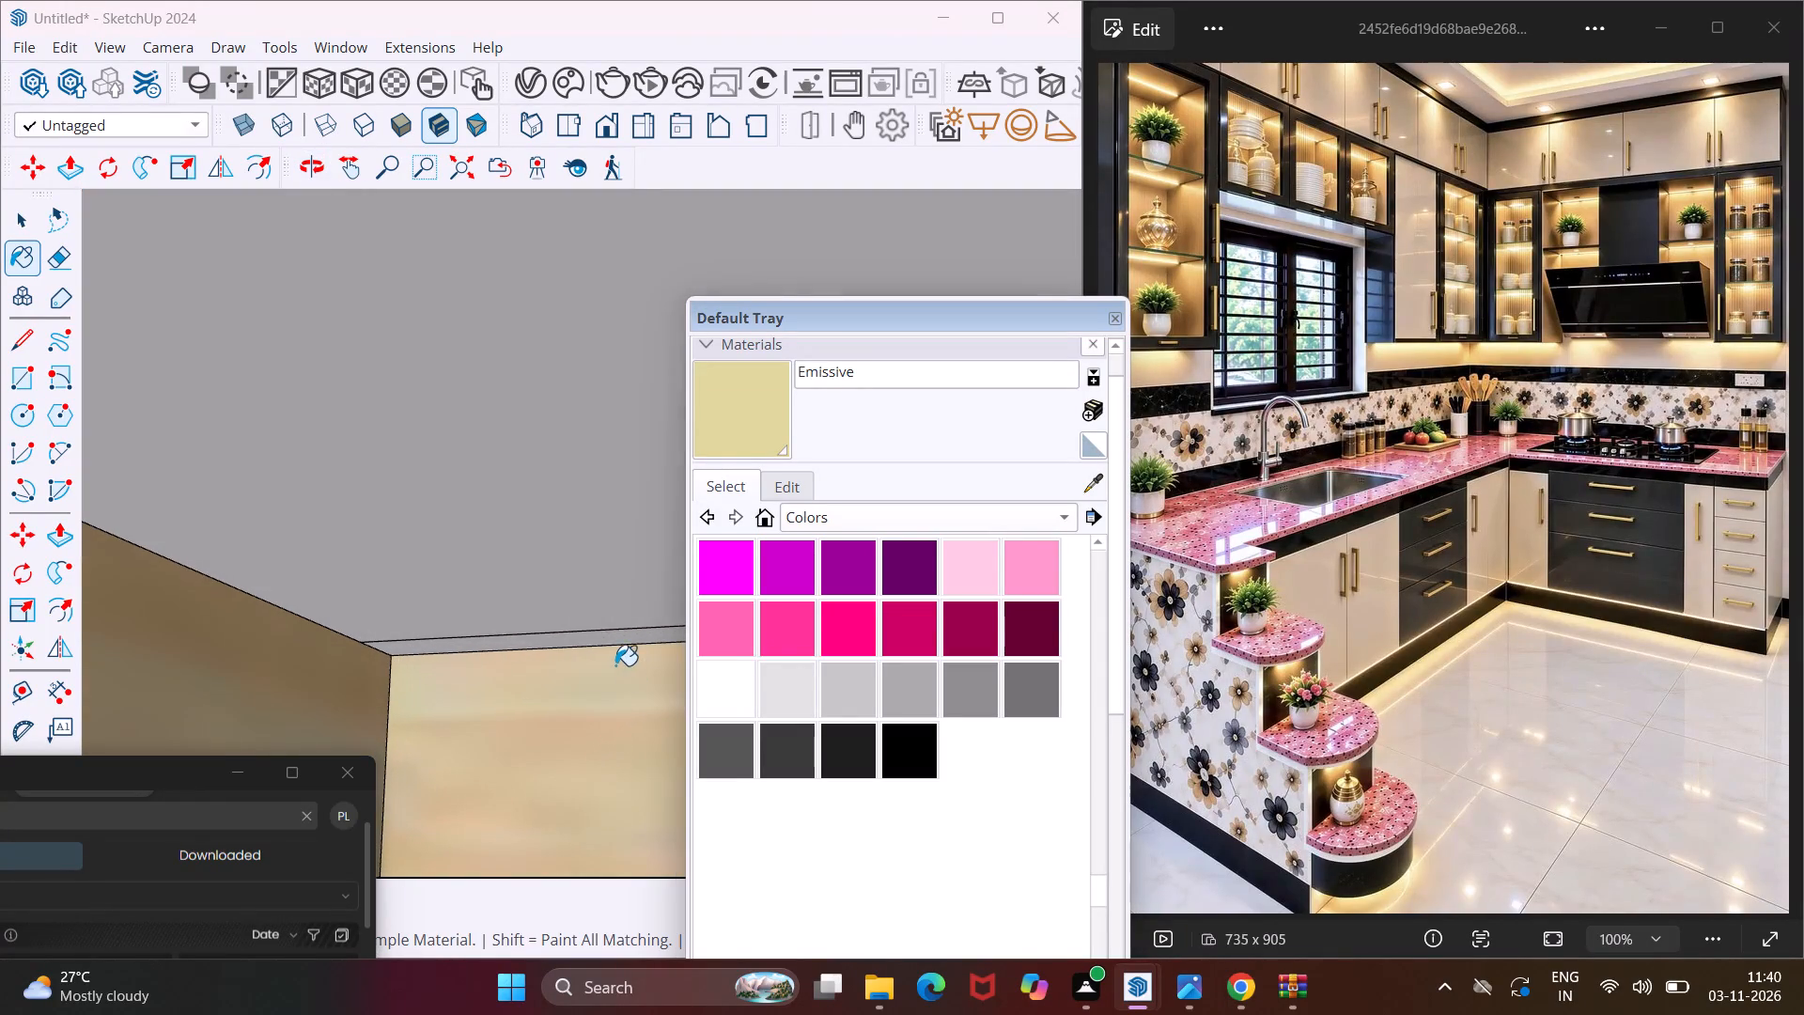
left_click(612, 634)
Paint the back light strip under the black shelf on the other side of the chimney hood, away from the corner, with Emissive.
scroll(564, 603, "down", 6)
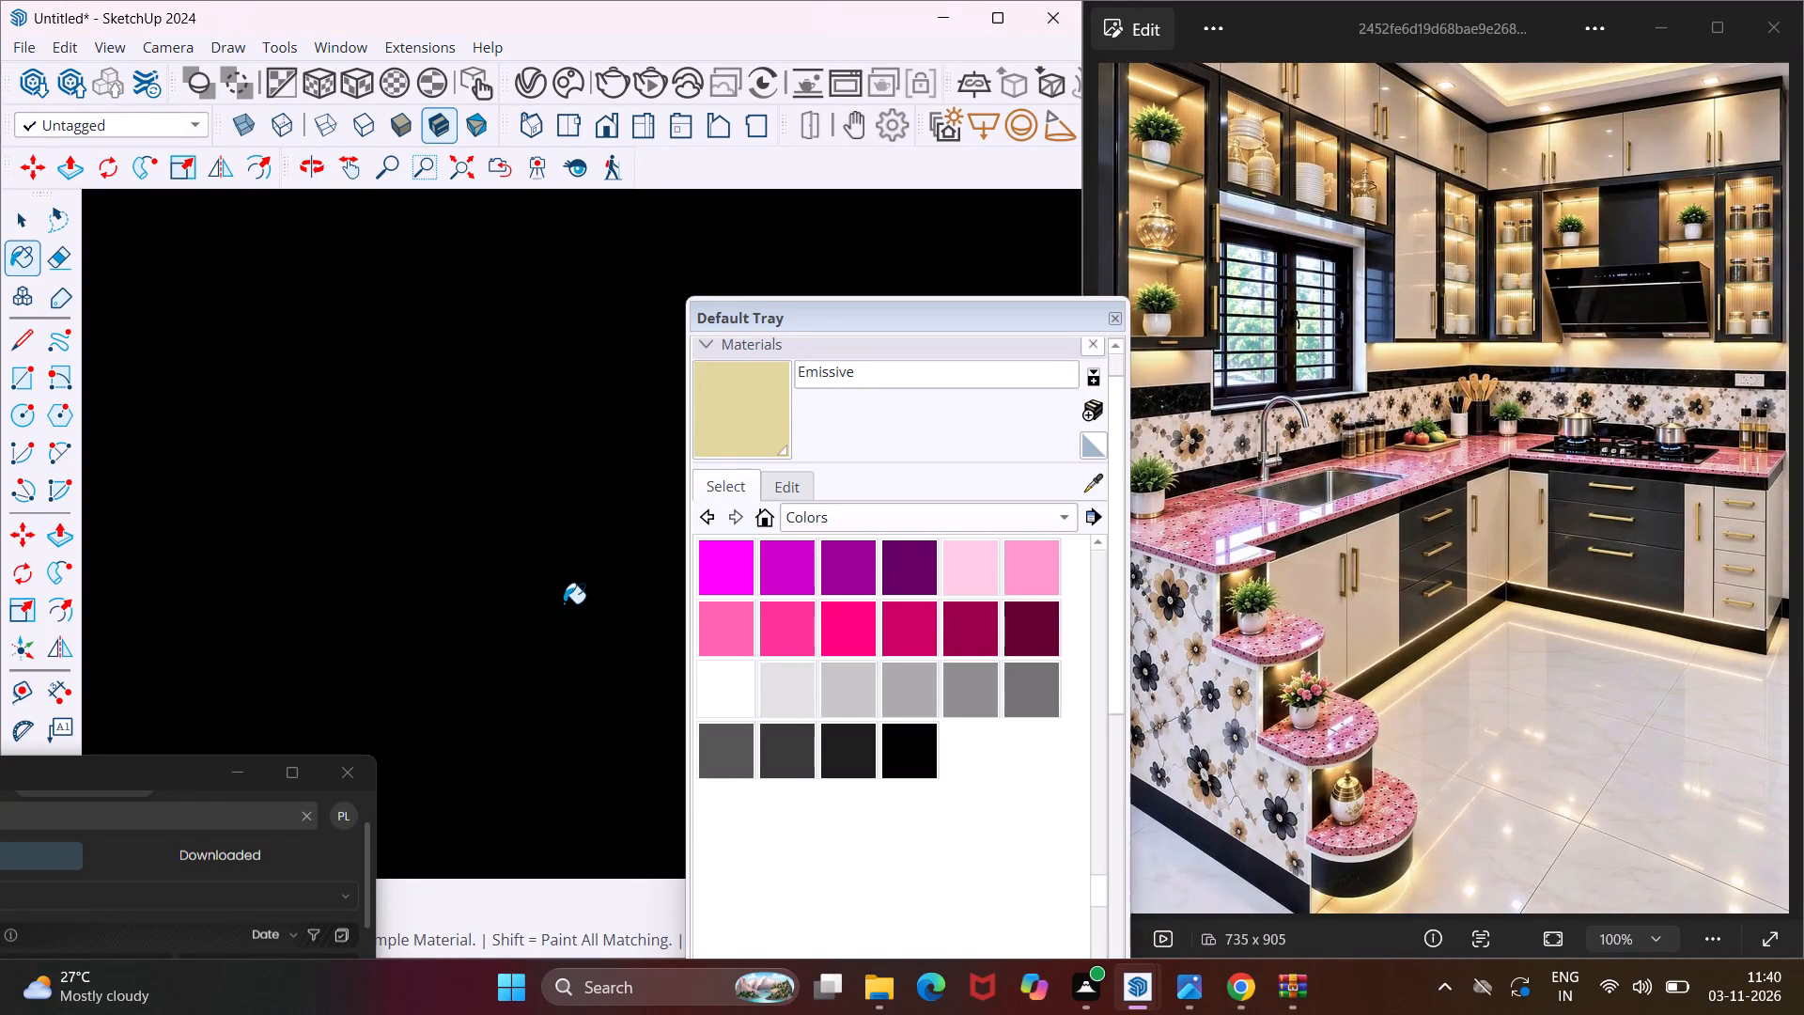
scroll(564, 603, "down", 19)
scroll(555, 614, "down", 9)
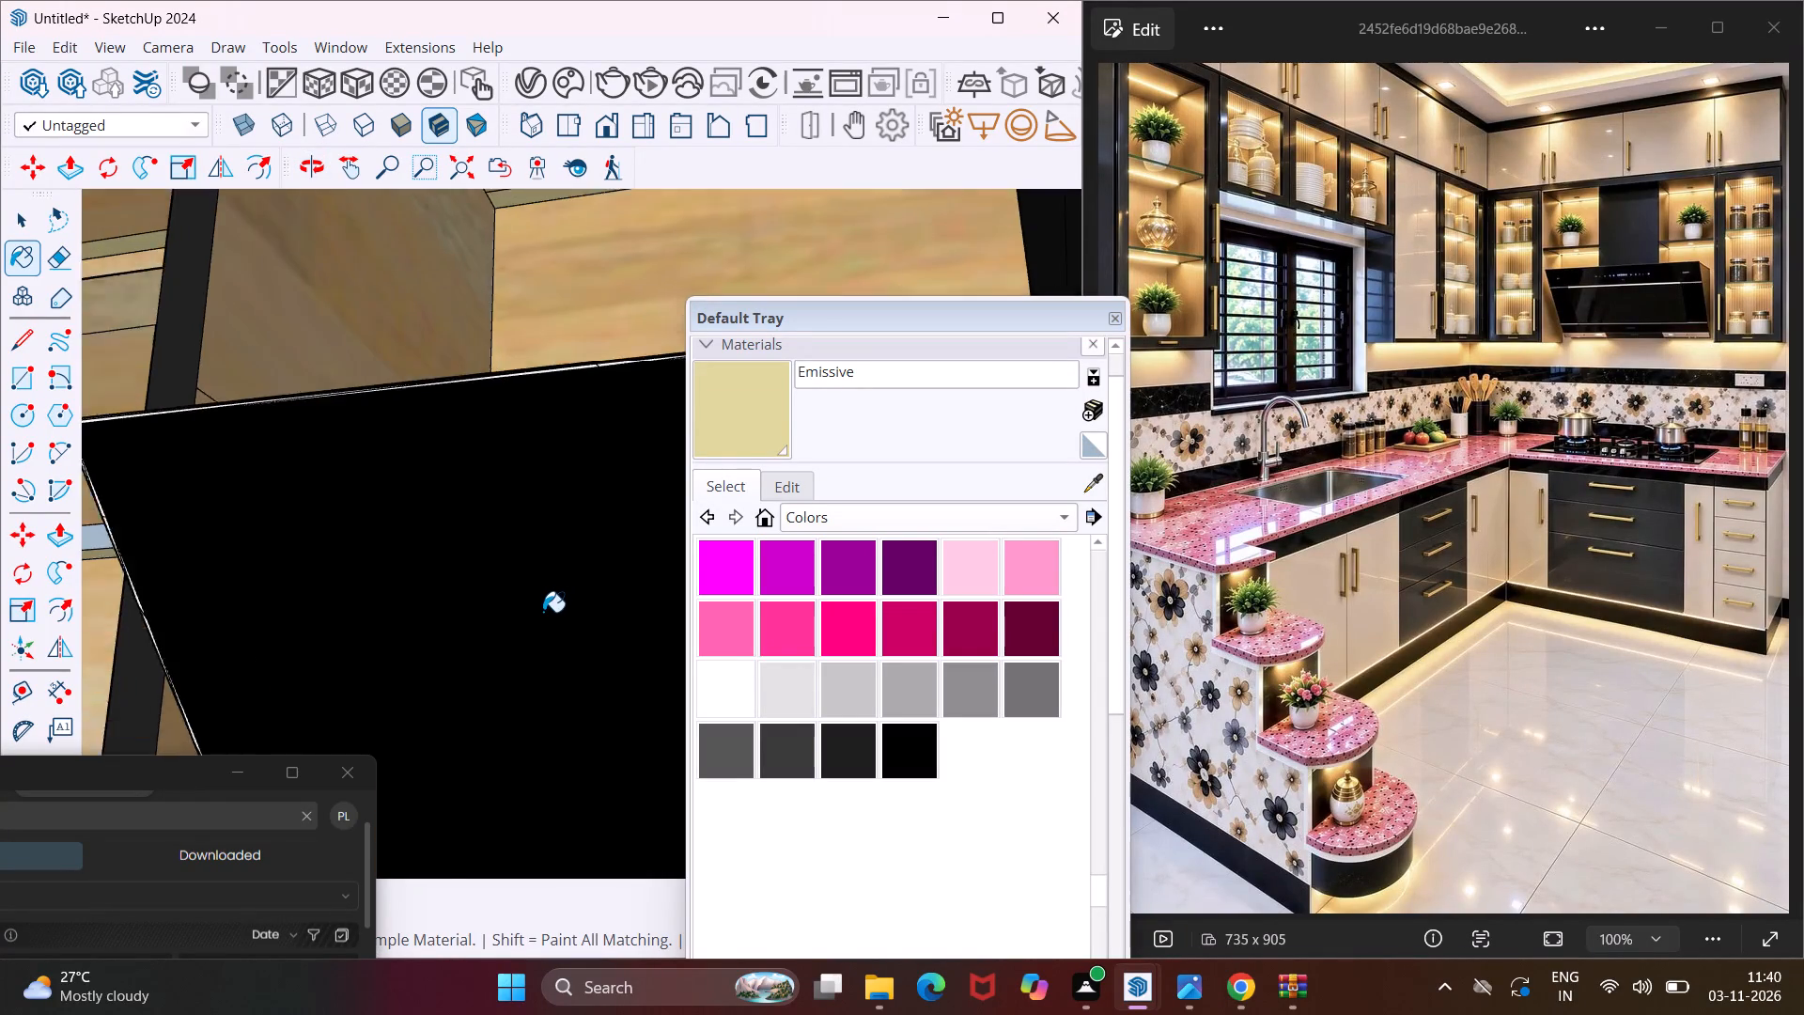
scroll(543, 612, "down", 8)
middle_click_drag(574, 482, 566, 691)
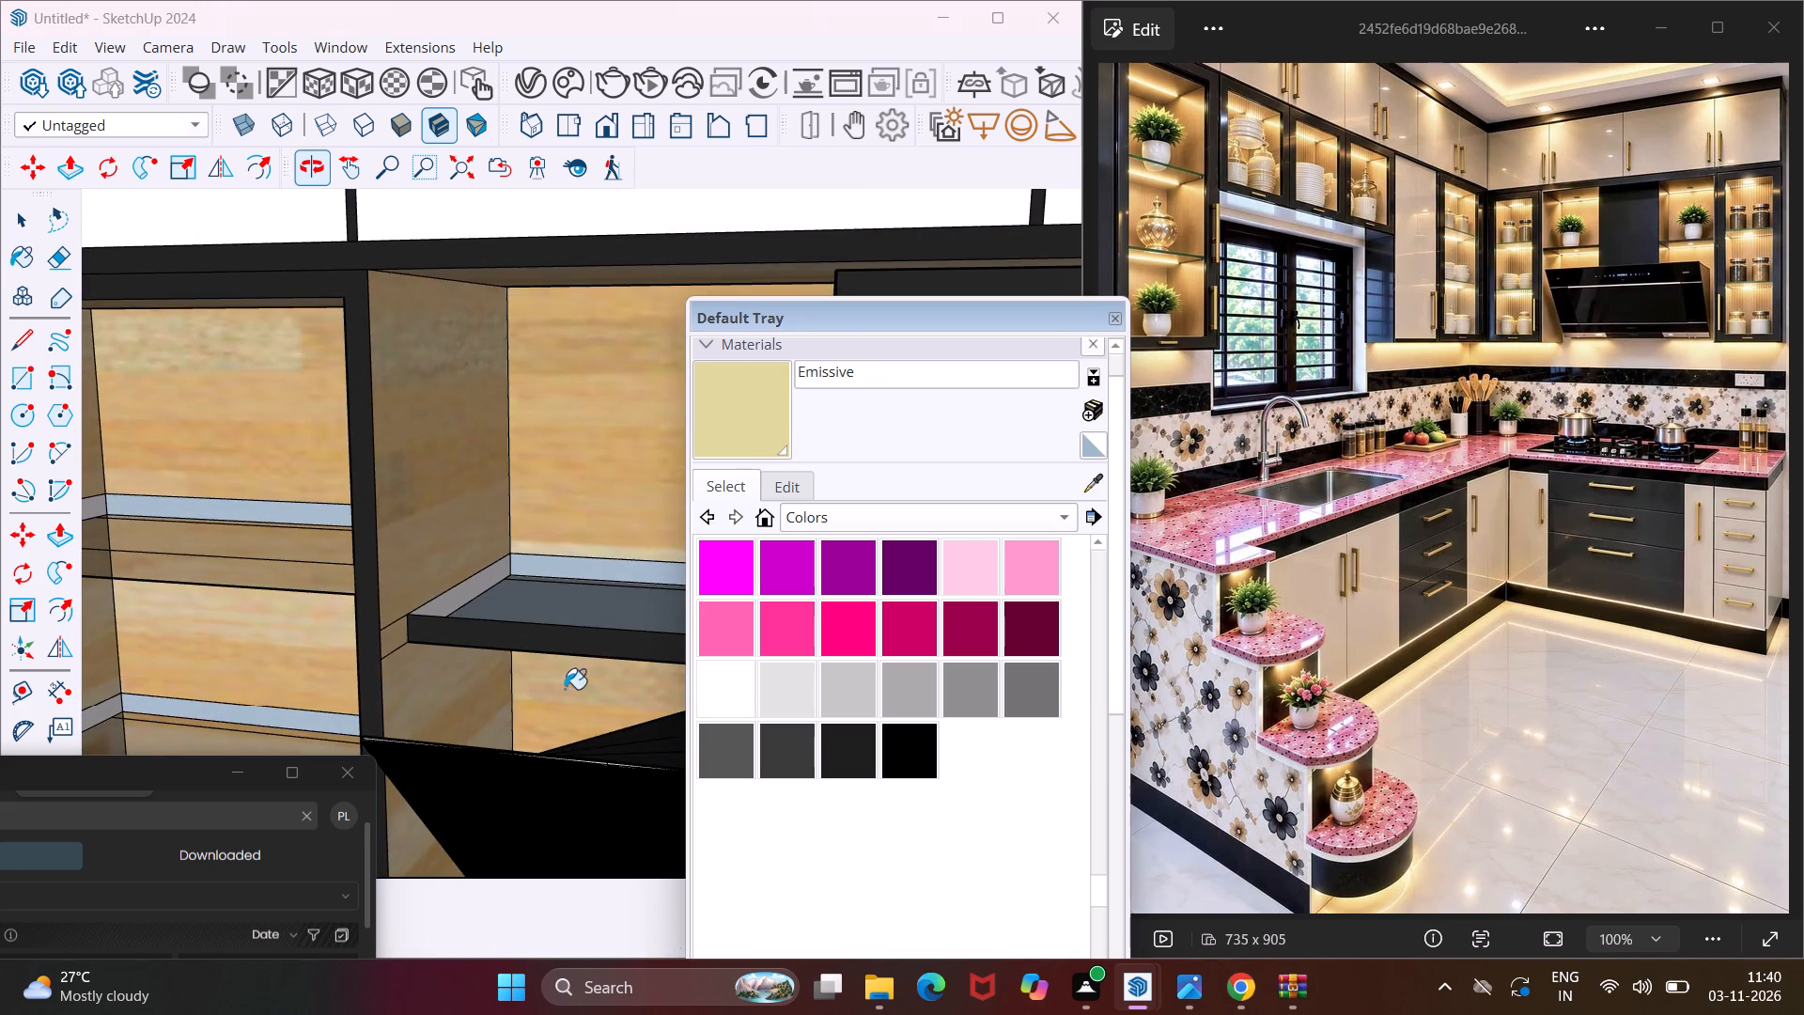
scroll(381, 638, "down", 14)
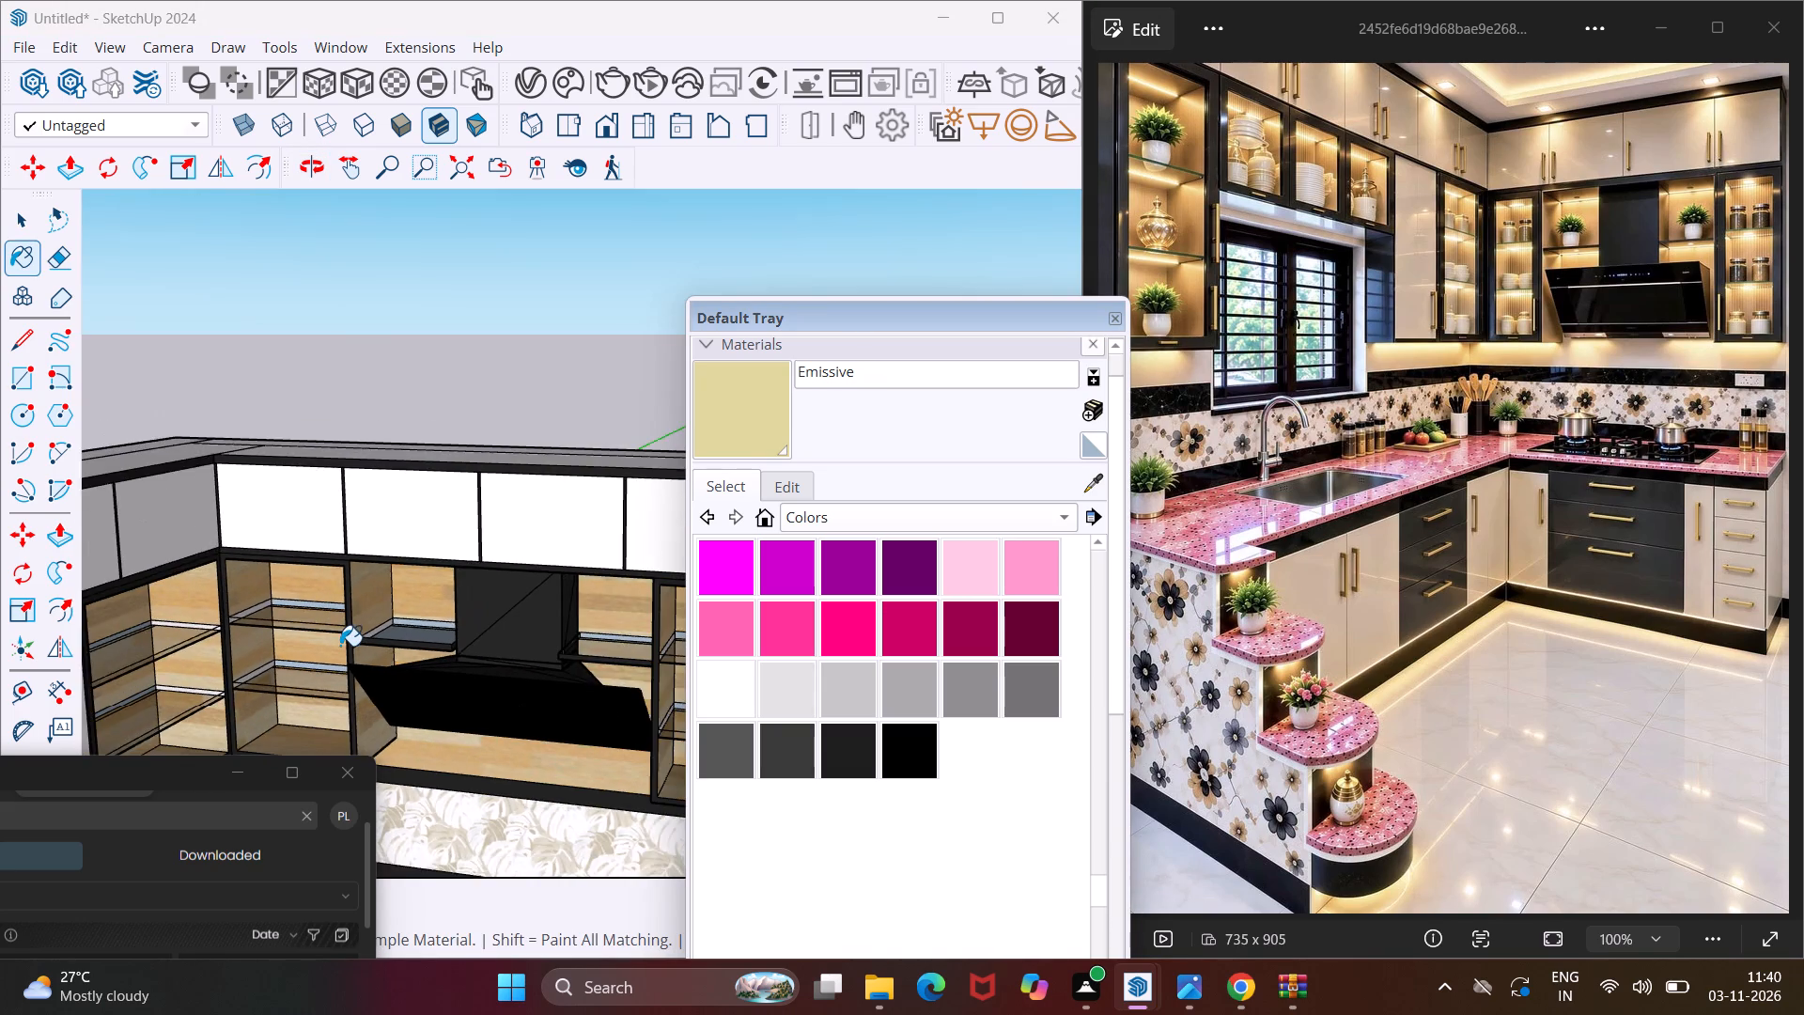
scroll(340, 646, "down", 3)
scroll(548, 671, "up", 7)
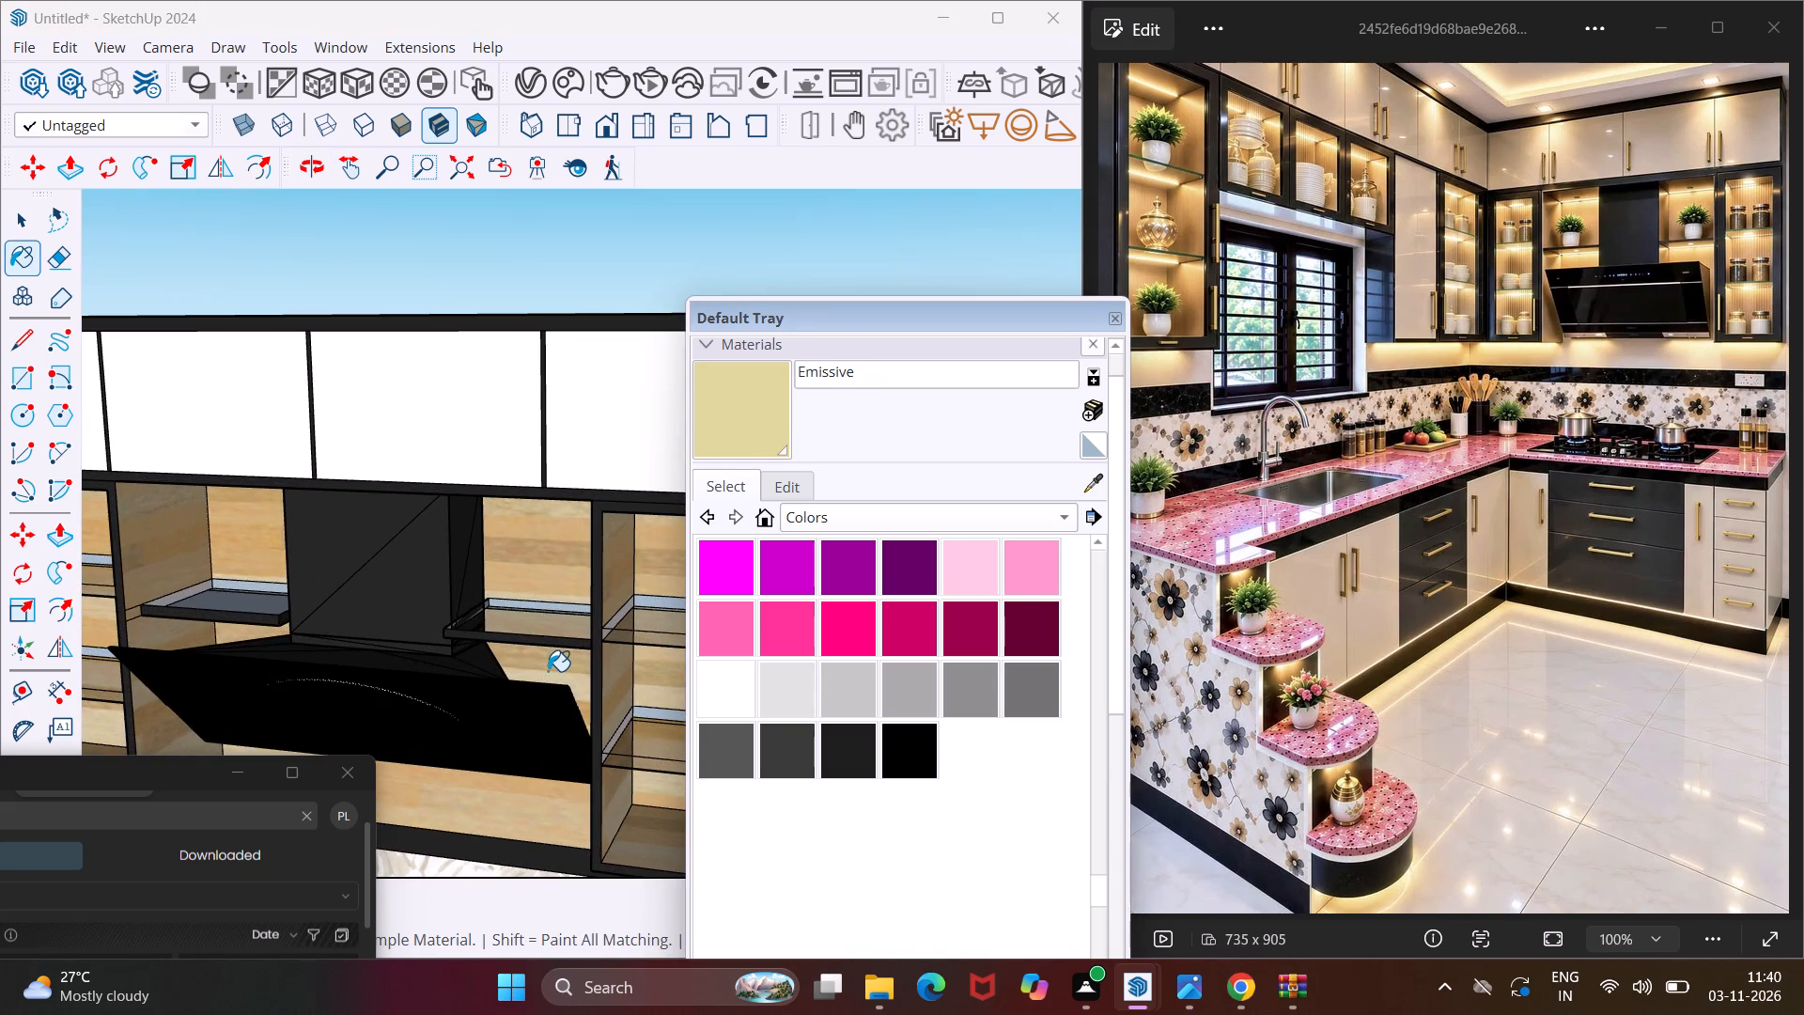
middle_click_drag(548, 671, 630, 484)
scroll(587, 490, "up", 2)
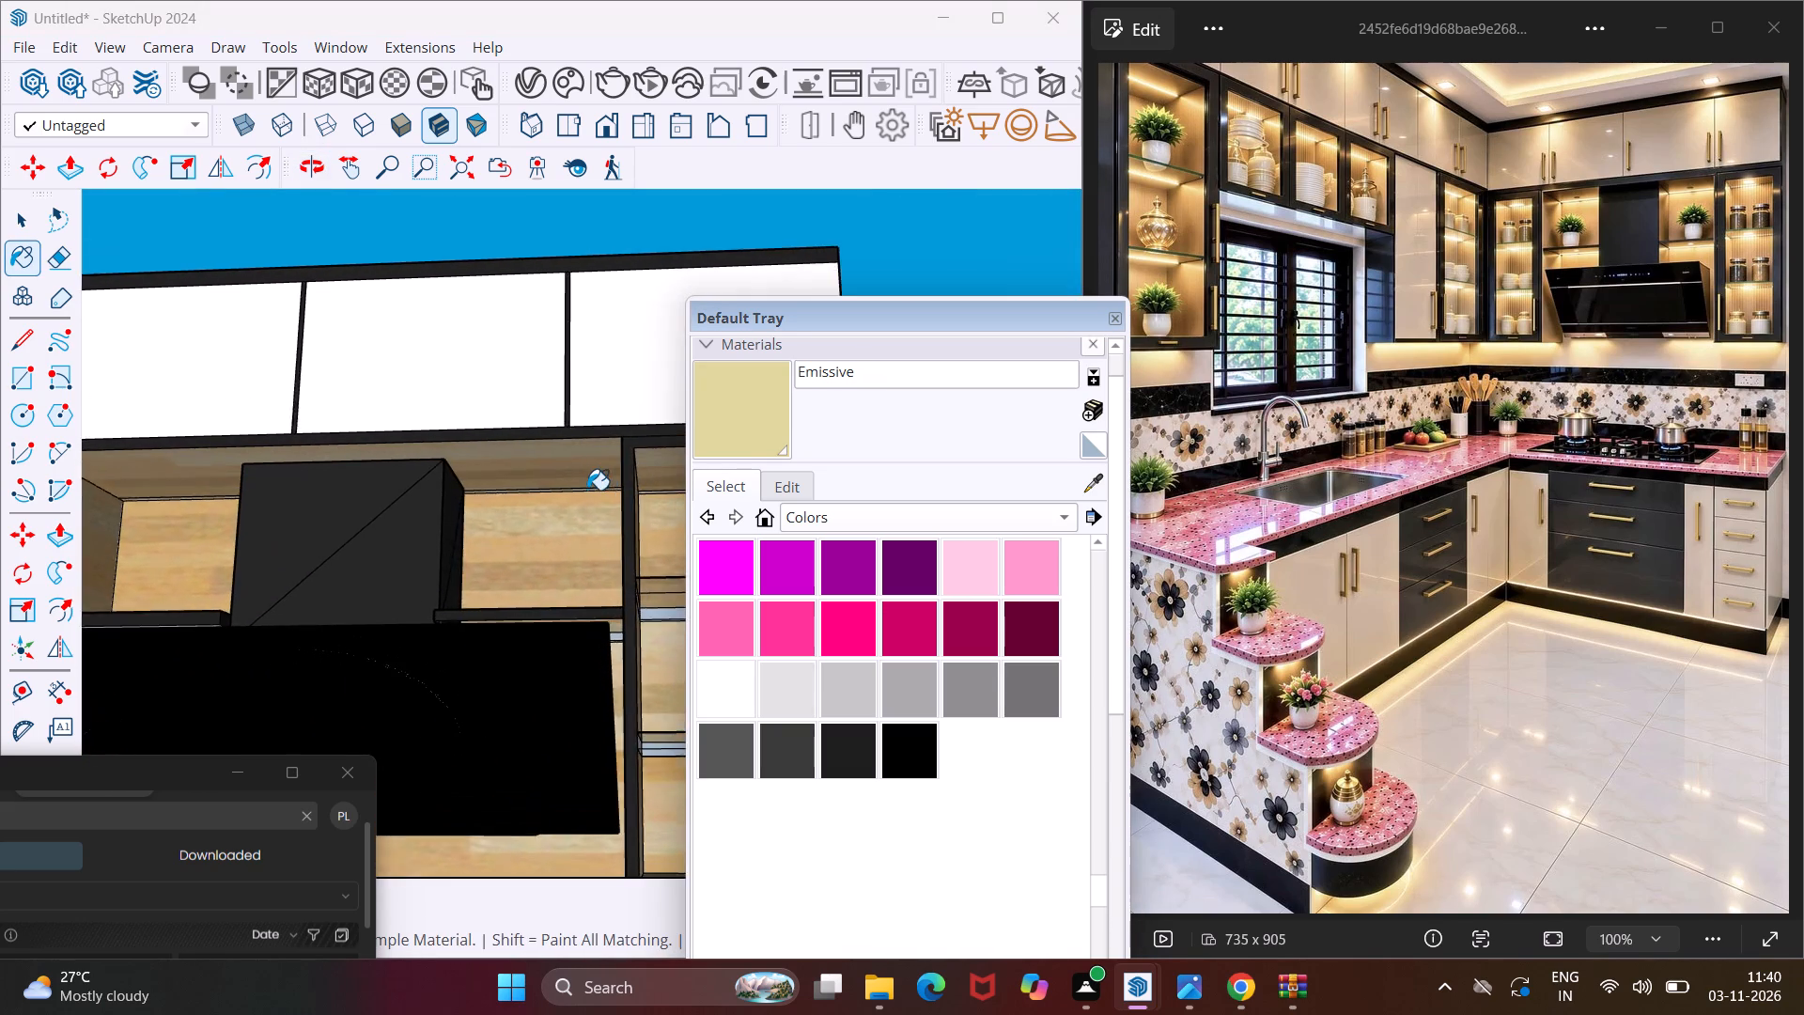
scroll(587, 490, "up", 2)
middle_click_drag(584, 559, 620, 651)
scroll(601, 719, "up", 5)
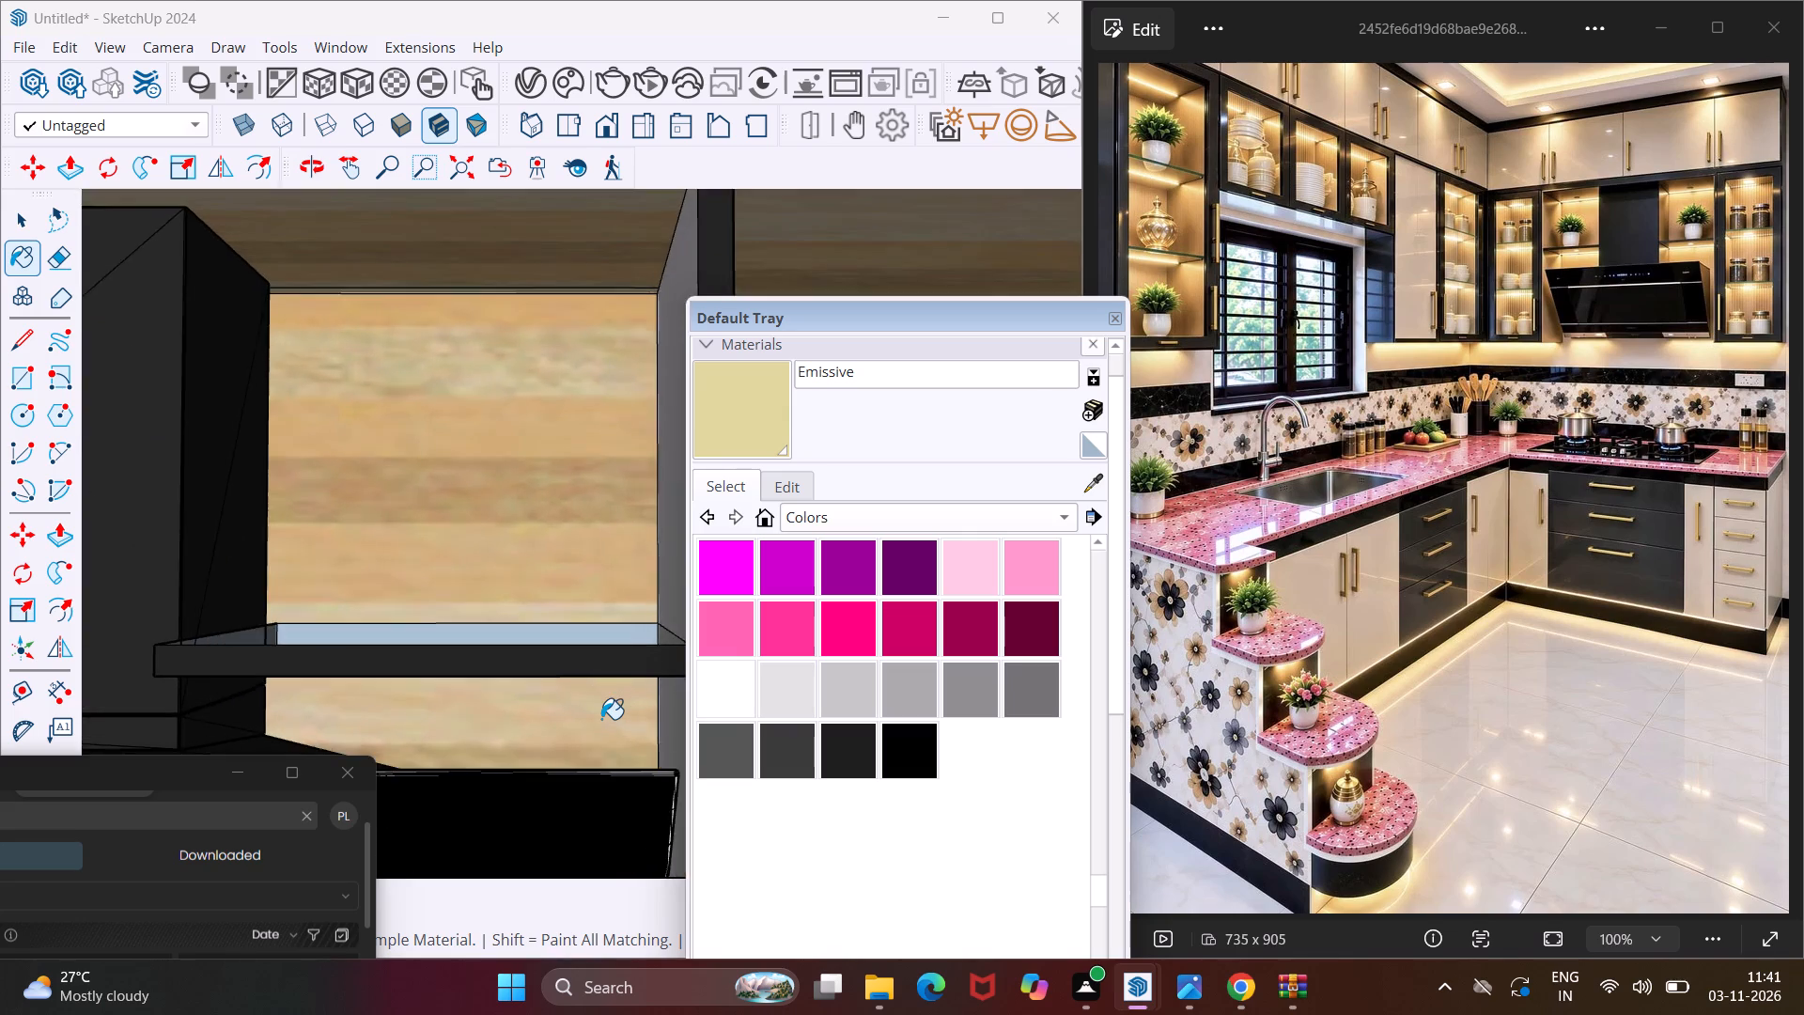
scroll(601, 719, "up", 11)
middle_click_drag(601, 719, 636, 631)
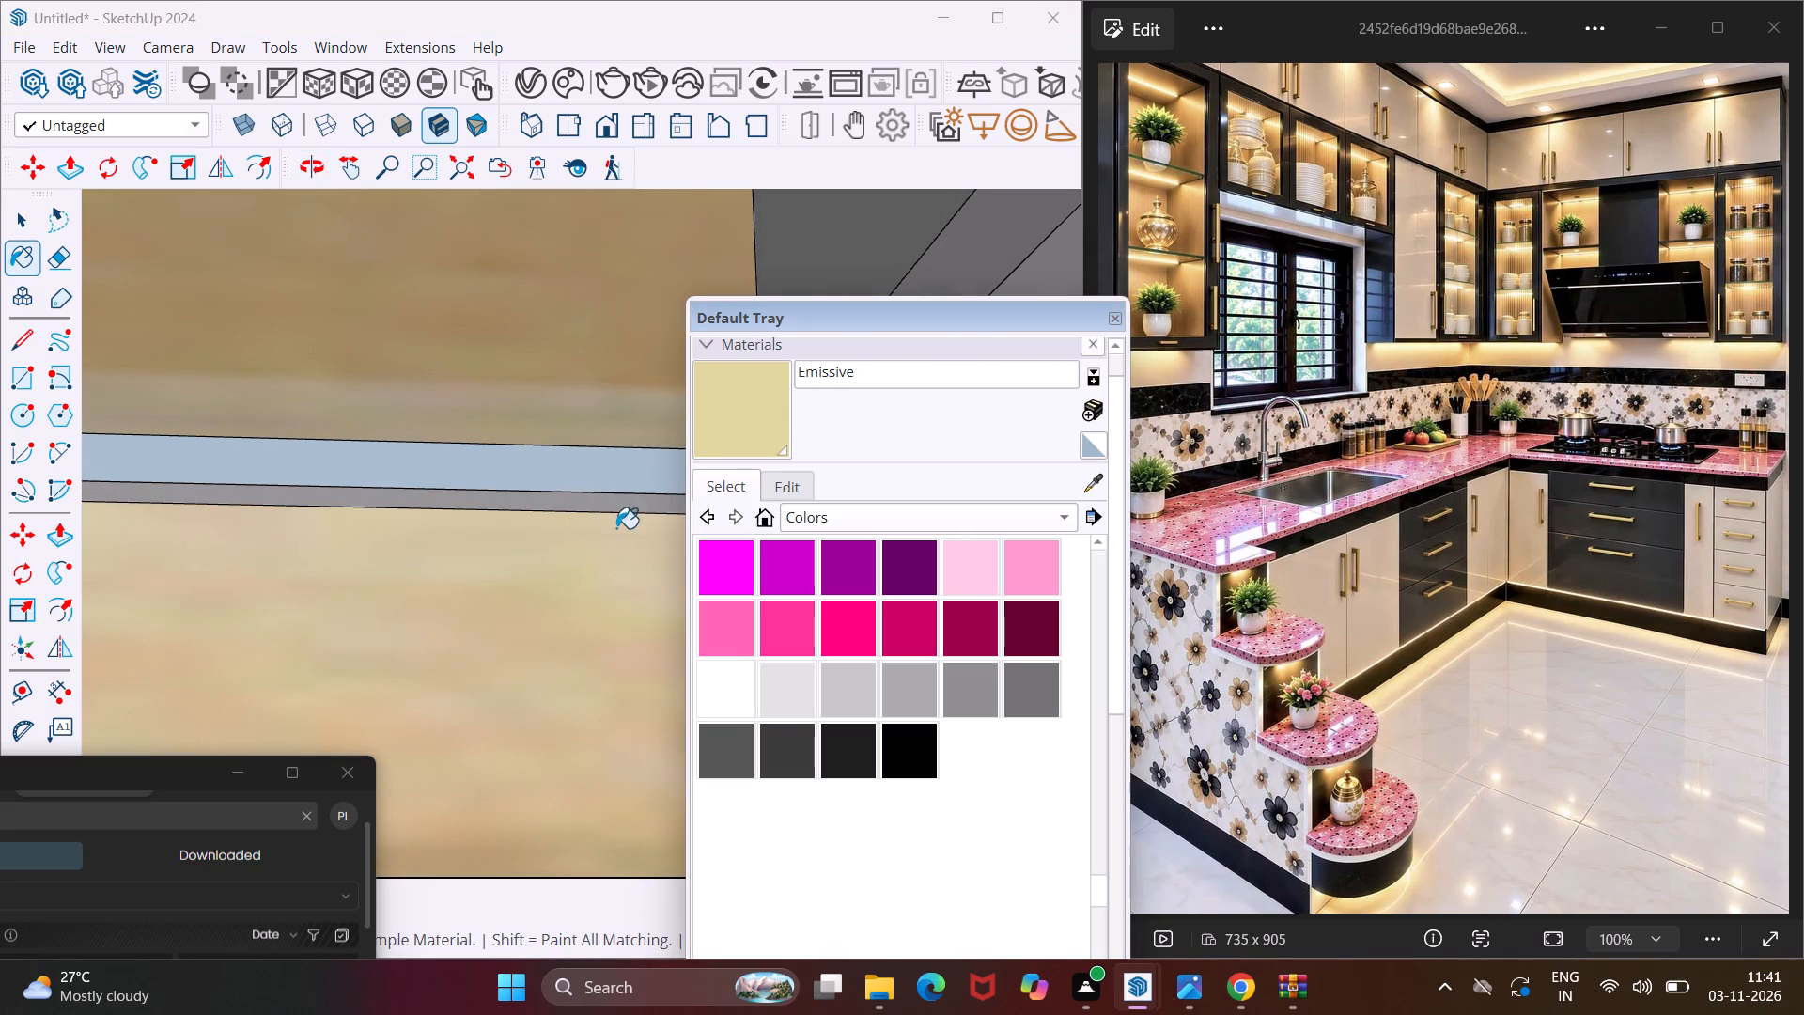
left_click(614, 507)
Paint the light strip along the top back edge of the end glass-shelf cabinet on the hood wall with Emissive.
middle_click_drag(614, 507, 607, 647)
scroll(371, 633, "down", 2)
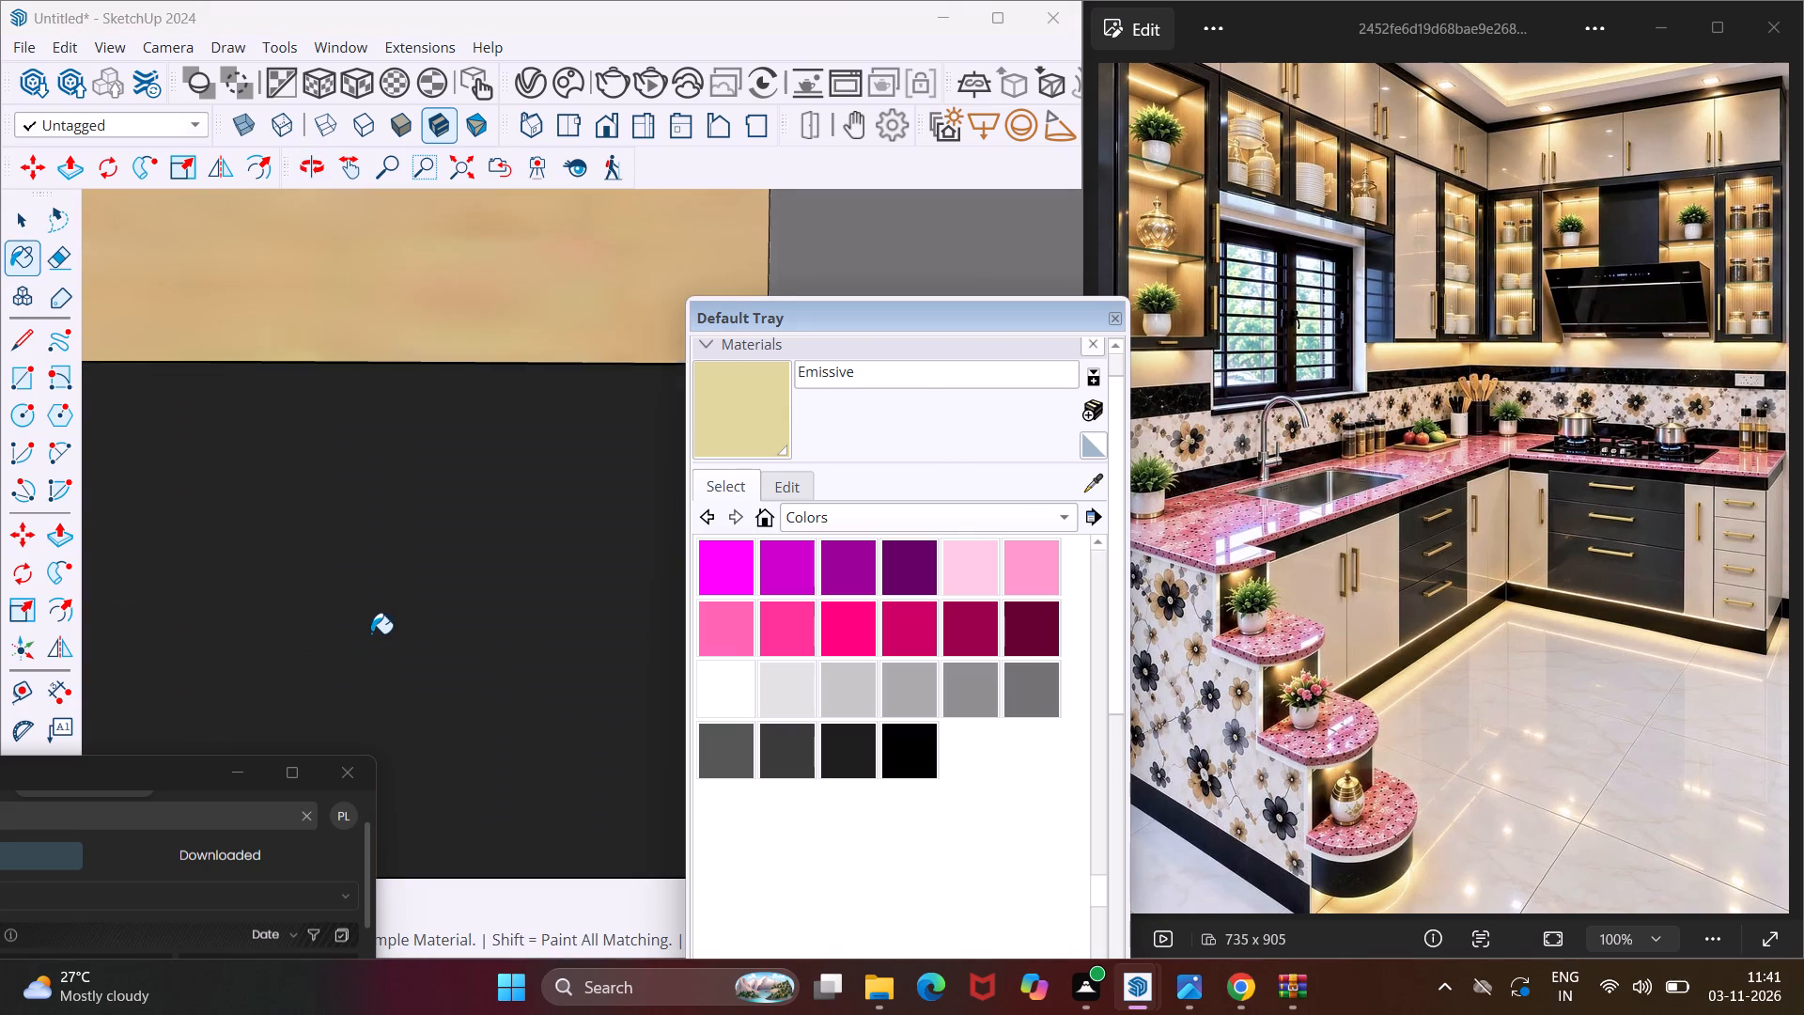
scroll(371, 633, "down", 15)
scroll(385, 623, "down", 11)
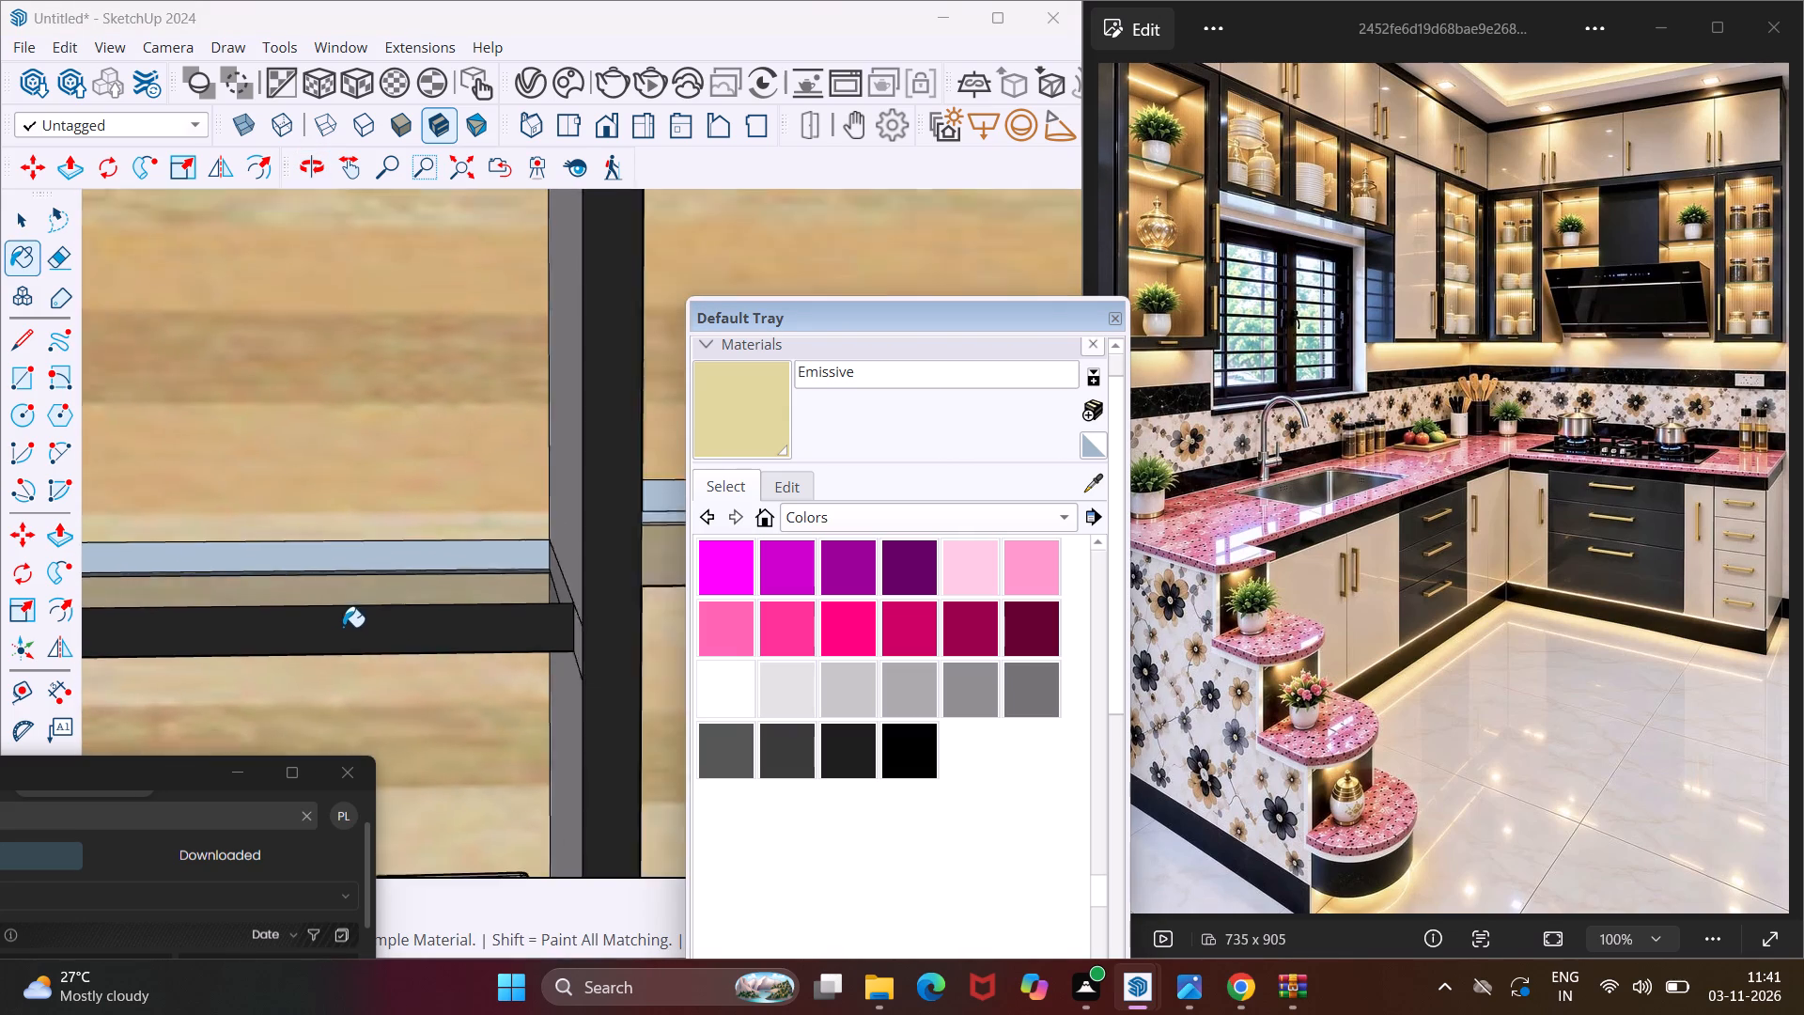
scroll(343, 627, "down", 17)
middle_click_drag(495, 603, 496, 597)
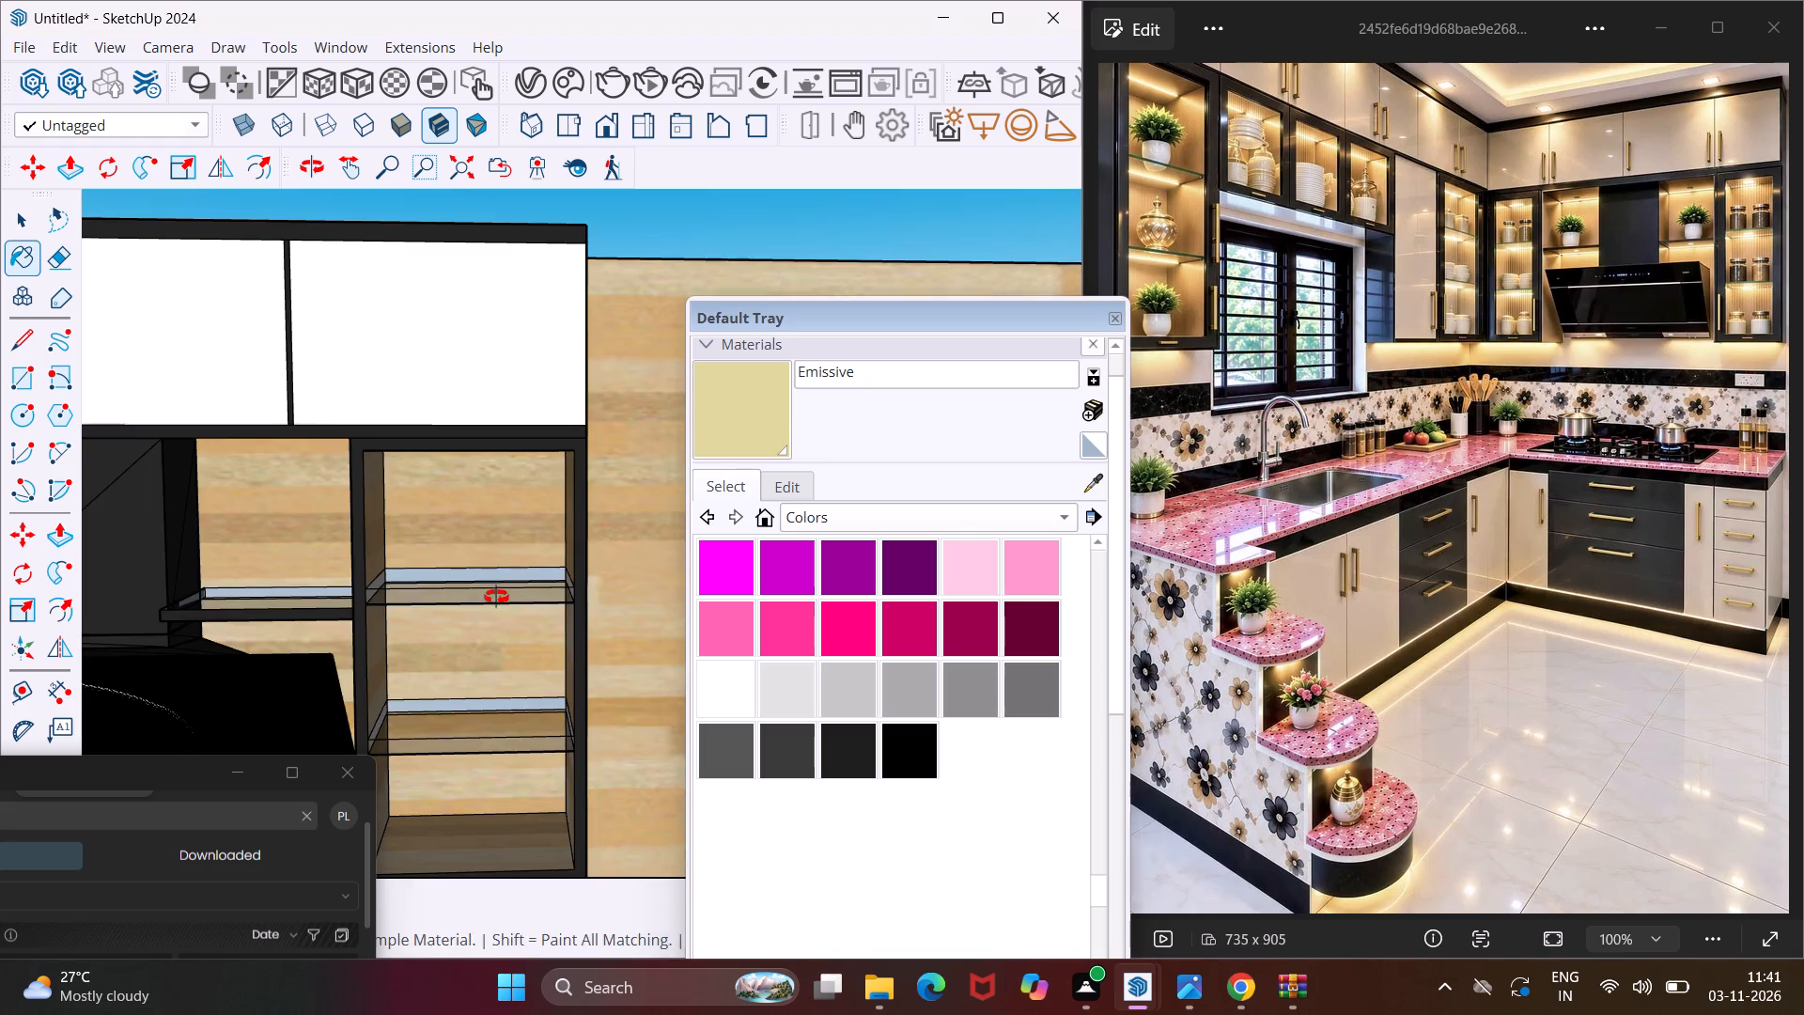
middle_click_drag(496, 597, 485, 432)
scroll(511, 465, "up", 13)
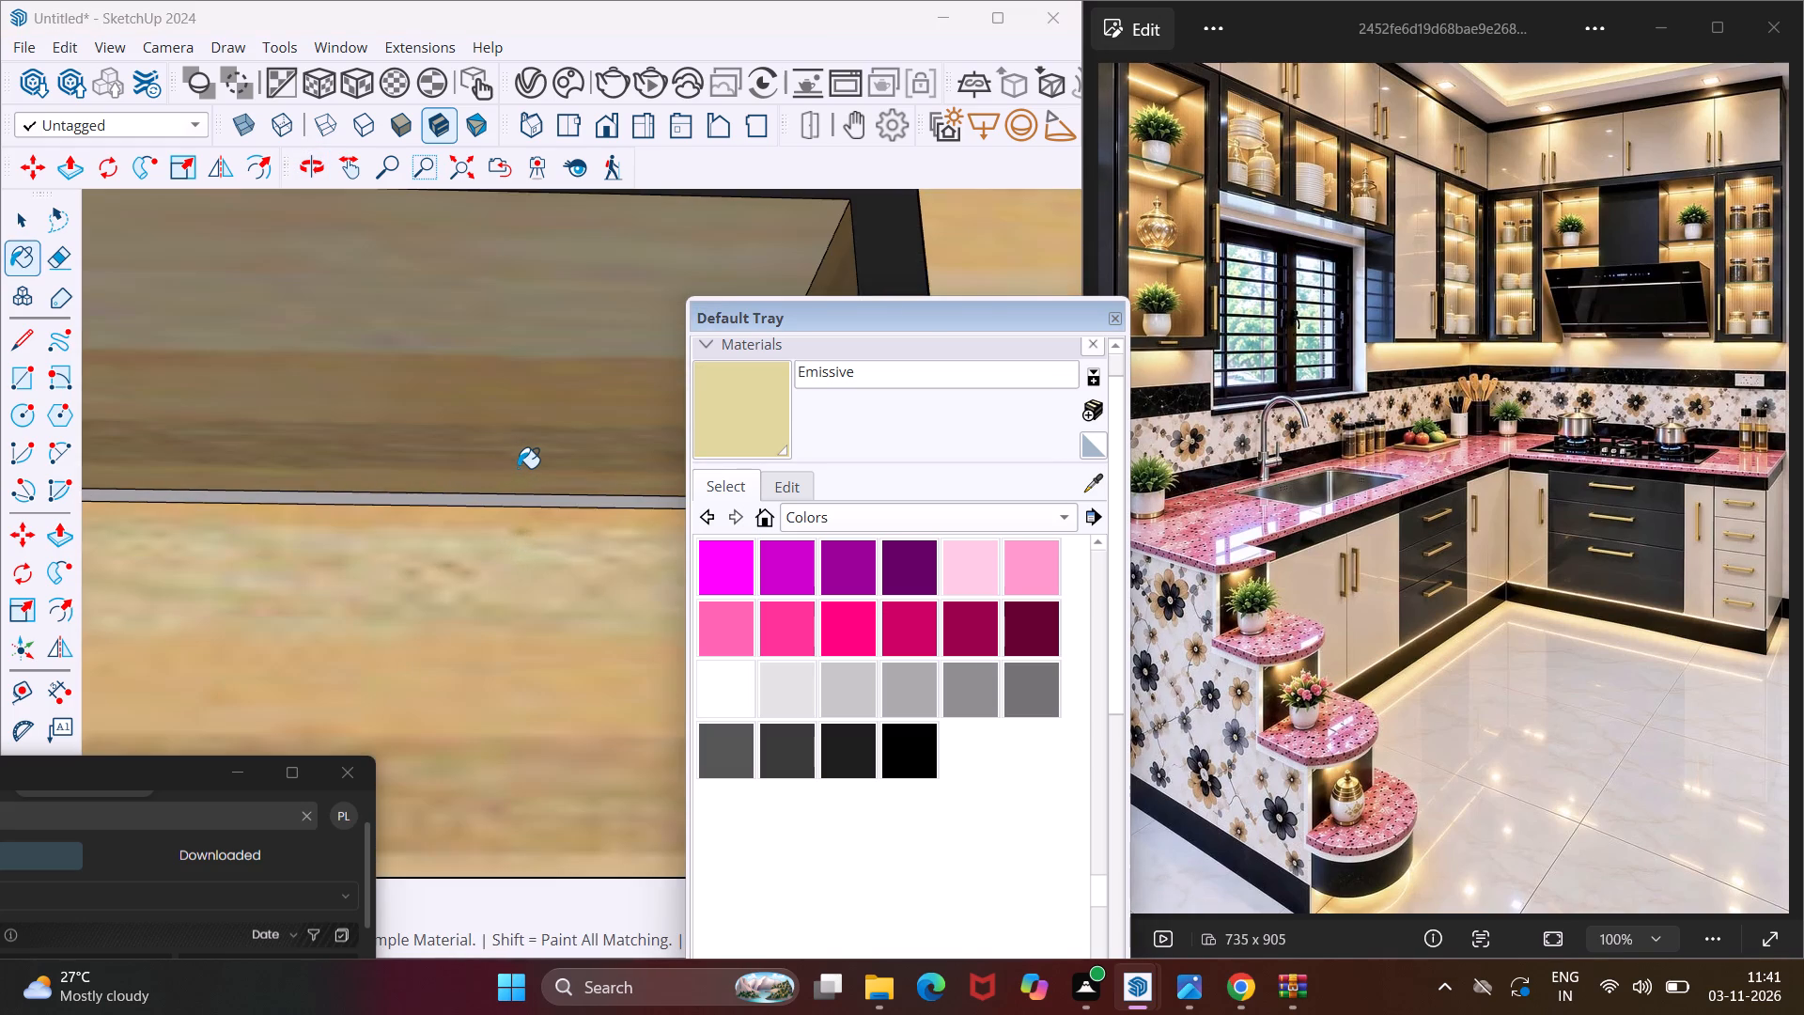
scroll(518, 468, "up", 4)
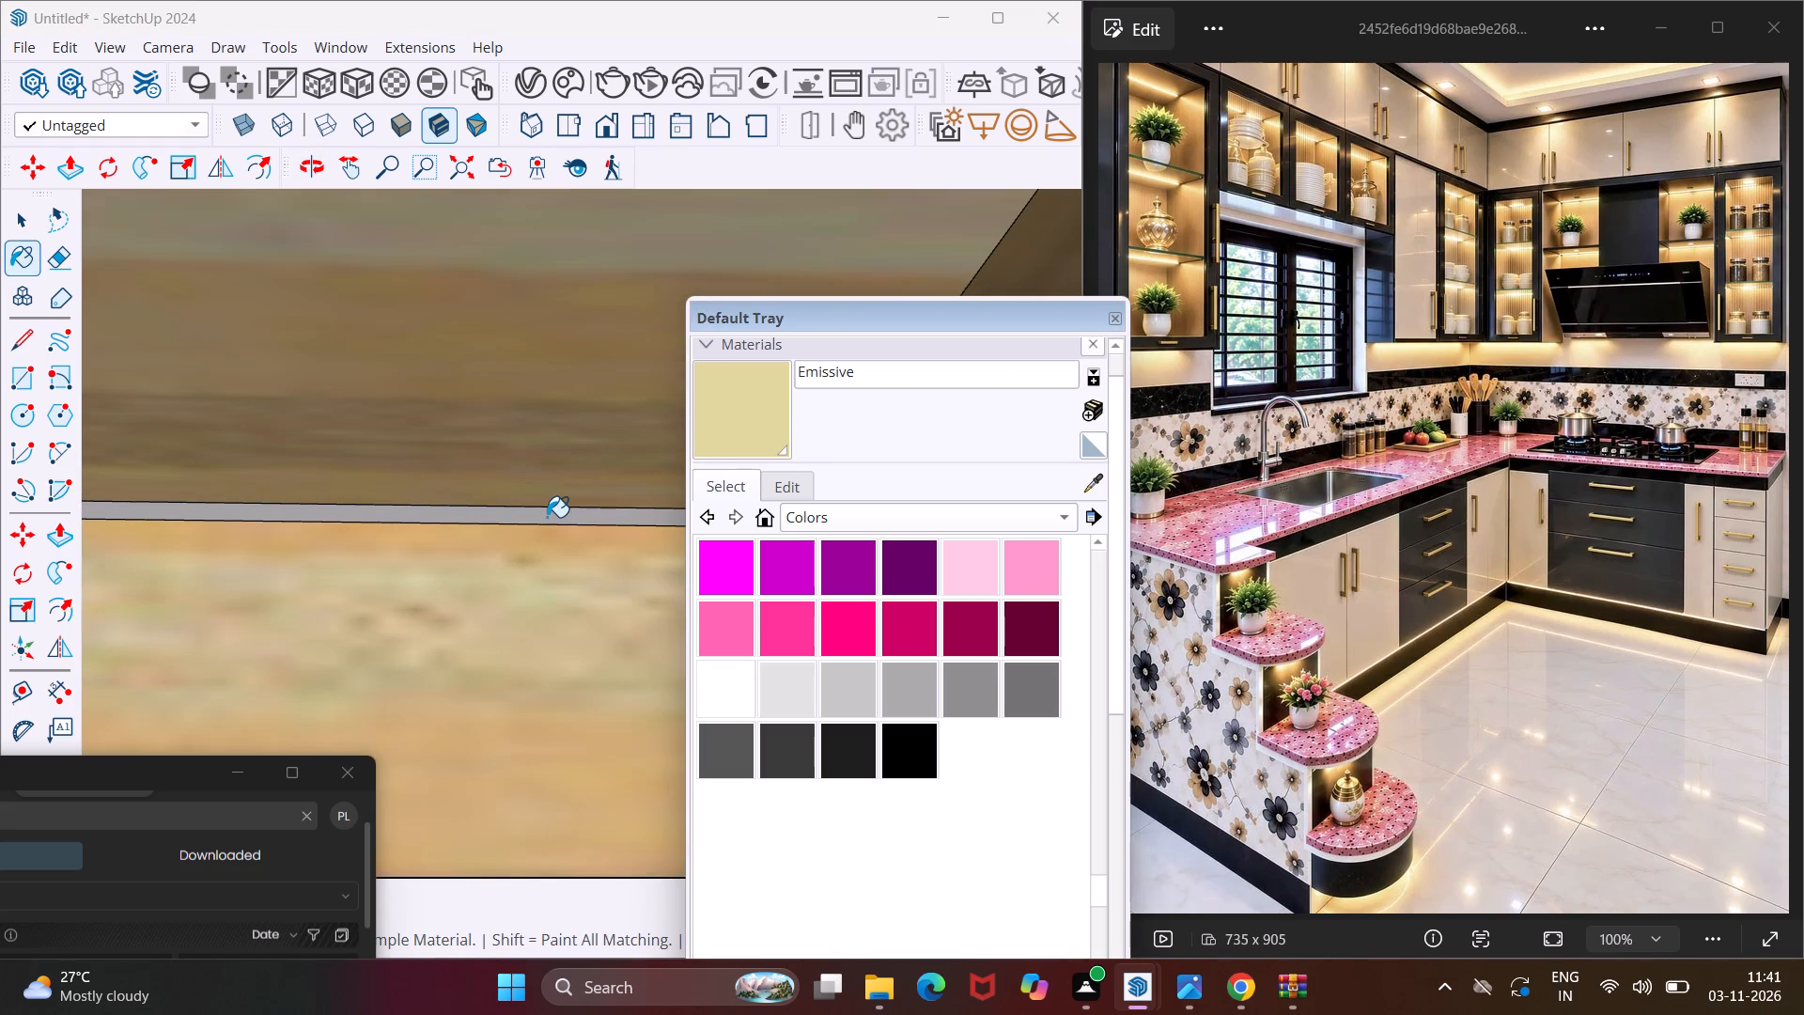
left_click(547, 517)
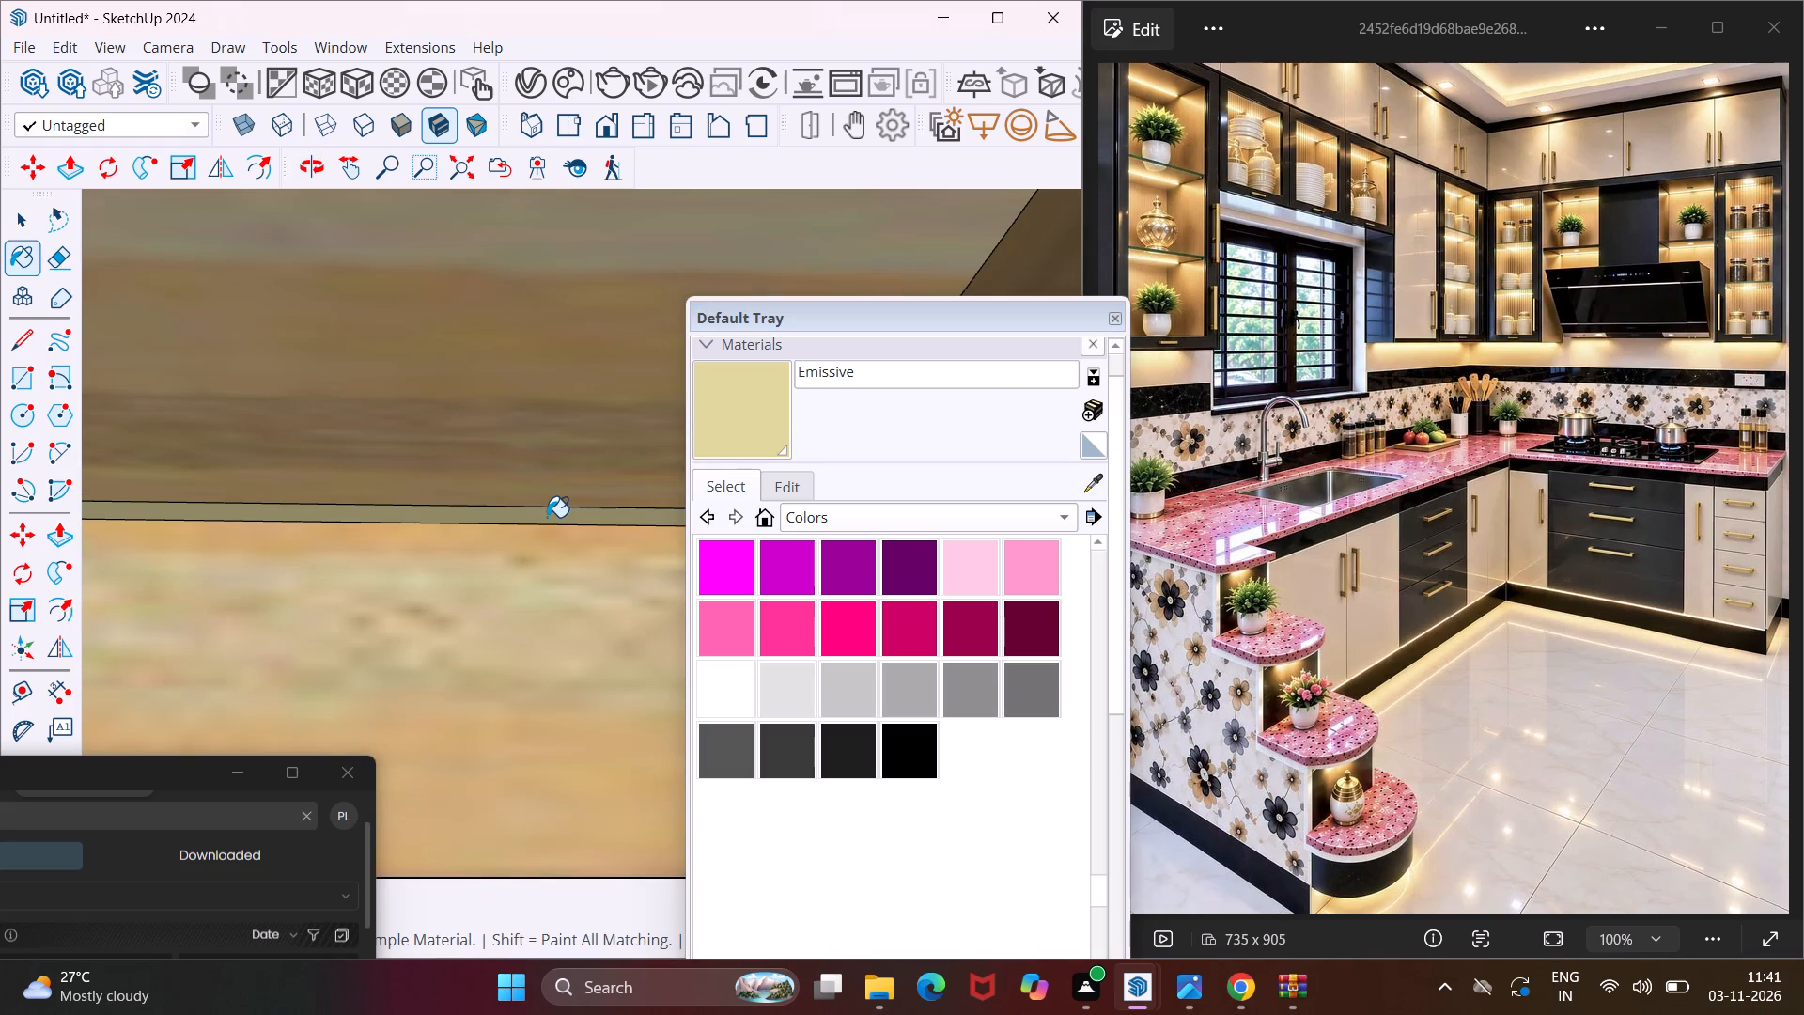
Paint the back light strips under both glass shelves of the end cabinet on the hood wall with Emissive.
scroll(547, 517, "down", 15)
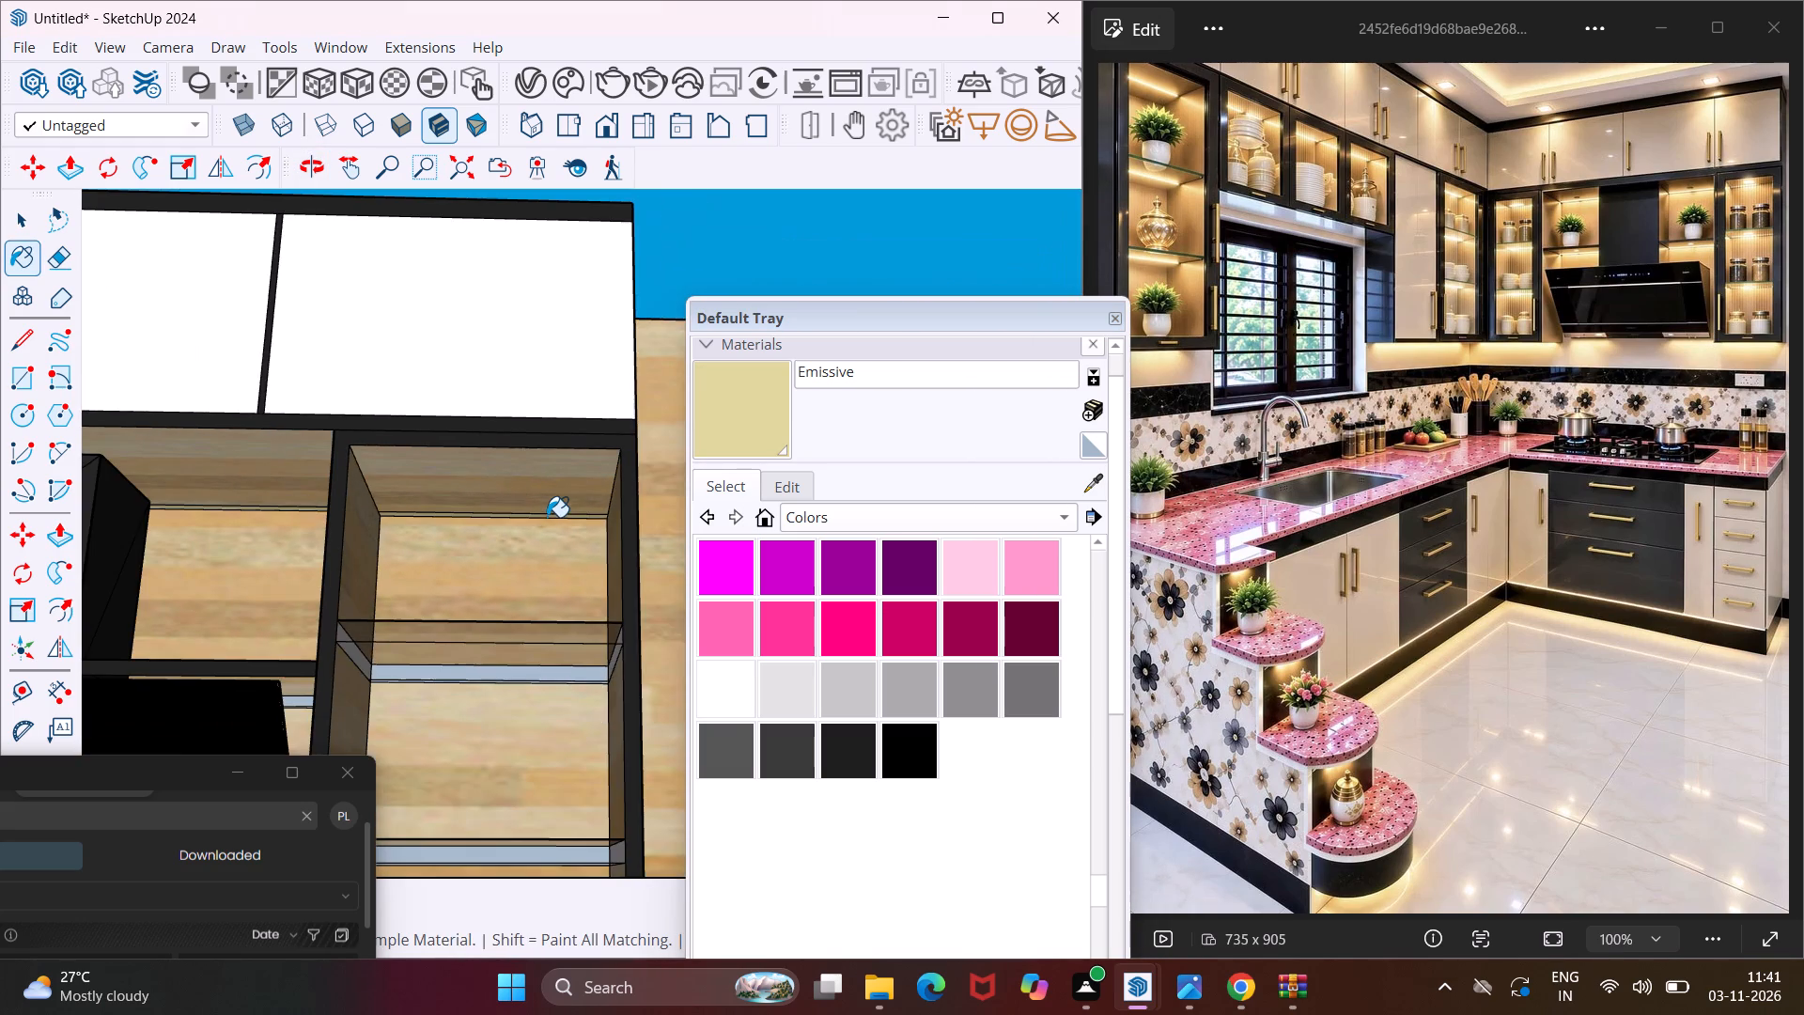
scroll(567, 679, "up", 15)
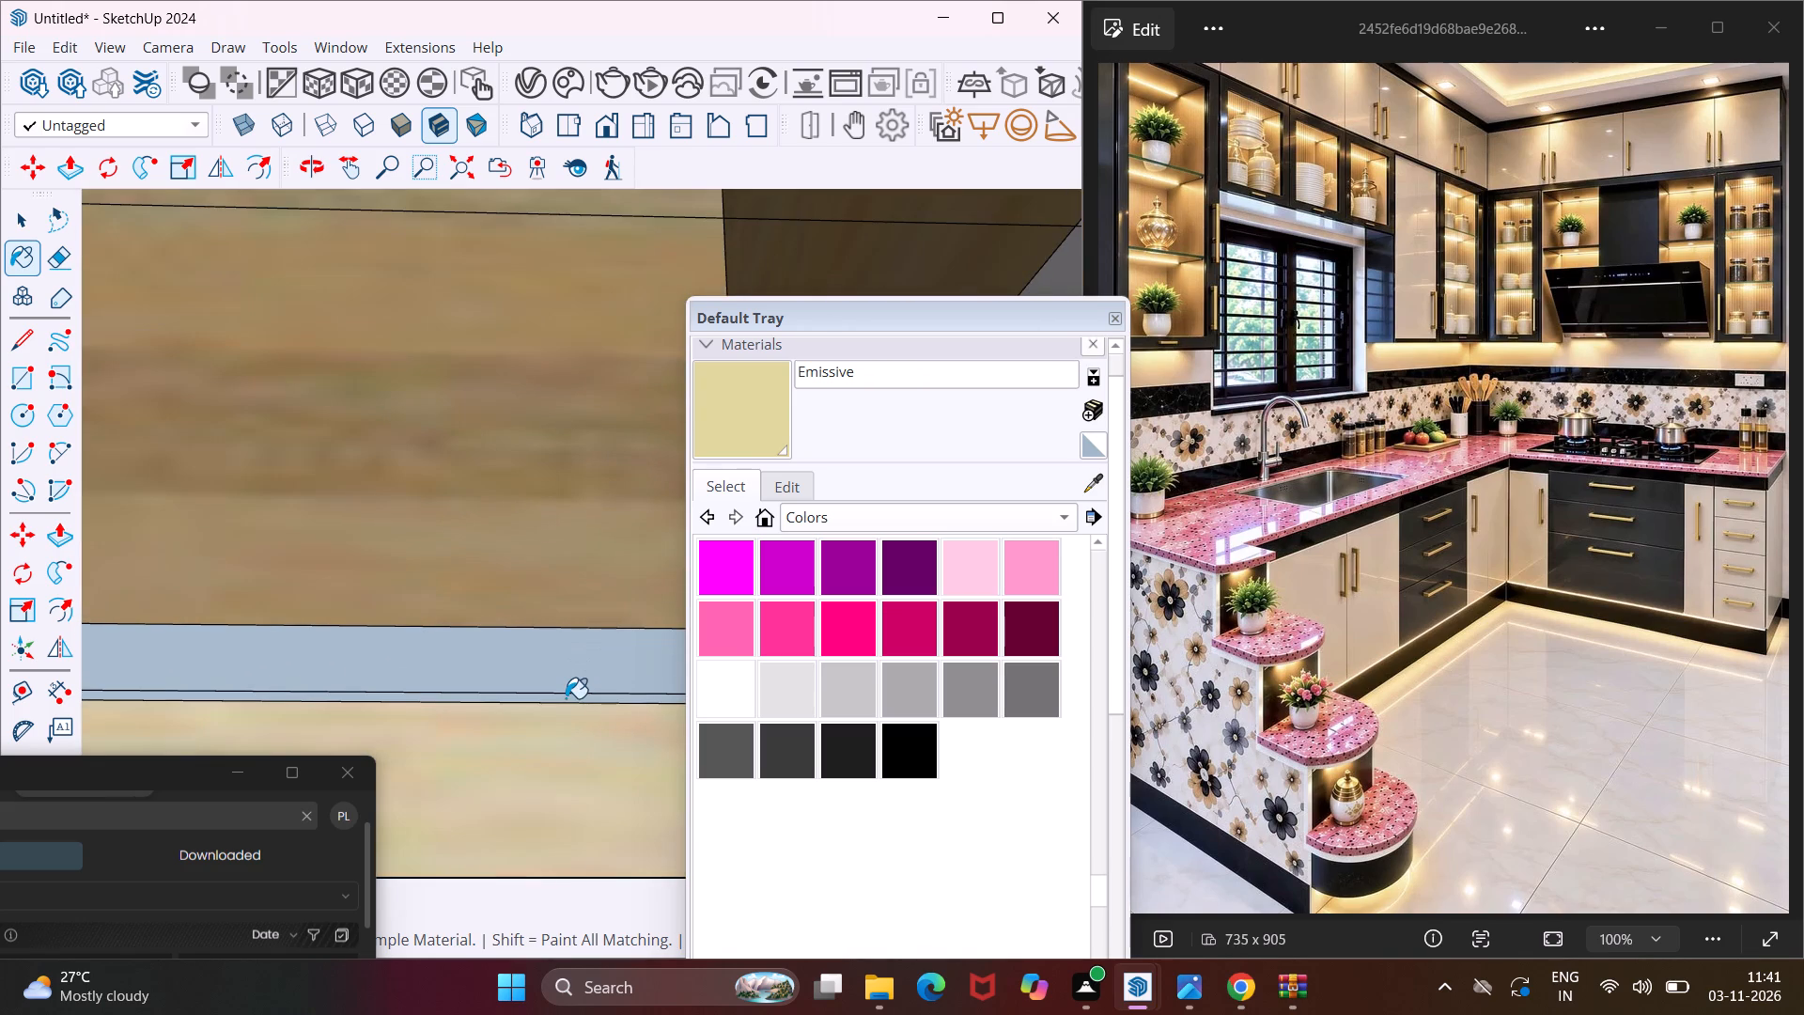
left_click(566, 700)
scroll(544, 545, "down", 12)
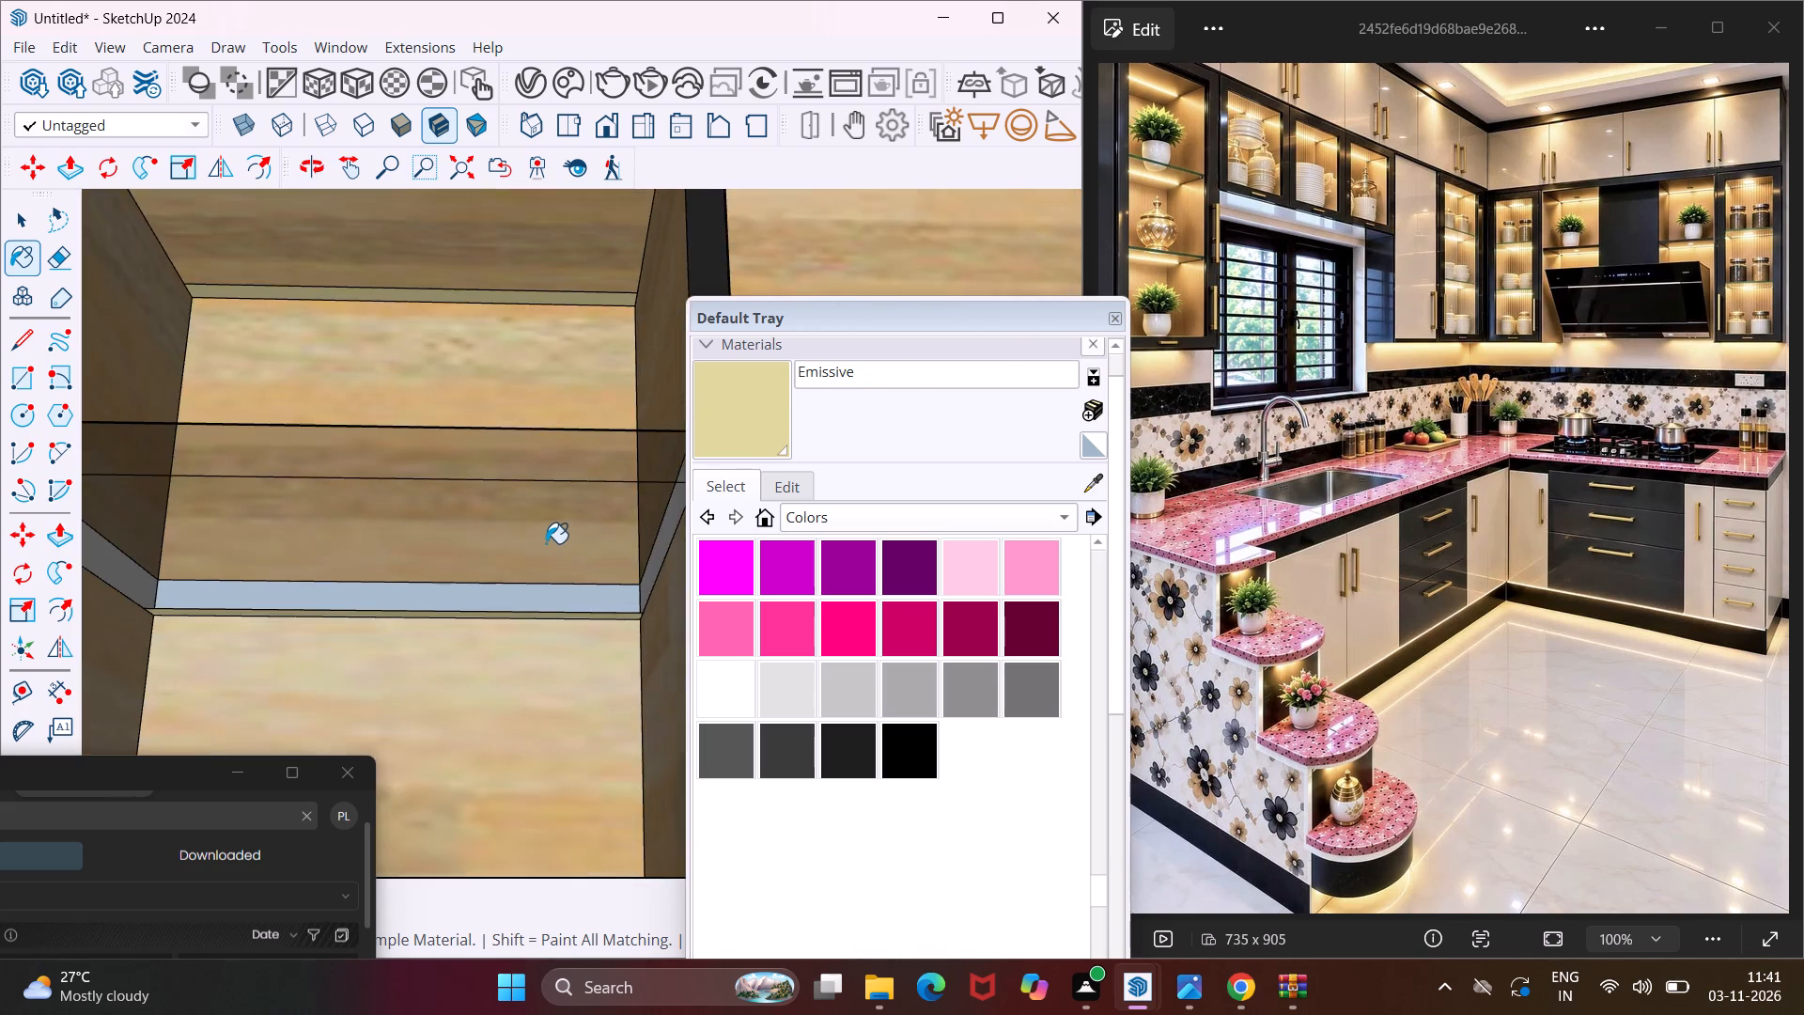
scroll(546, 543, "down", 11)
scroll(549, 746, "up", 7)
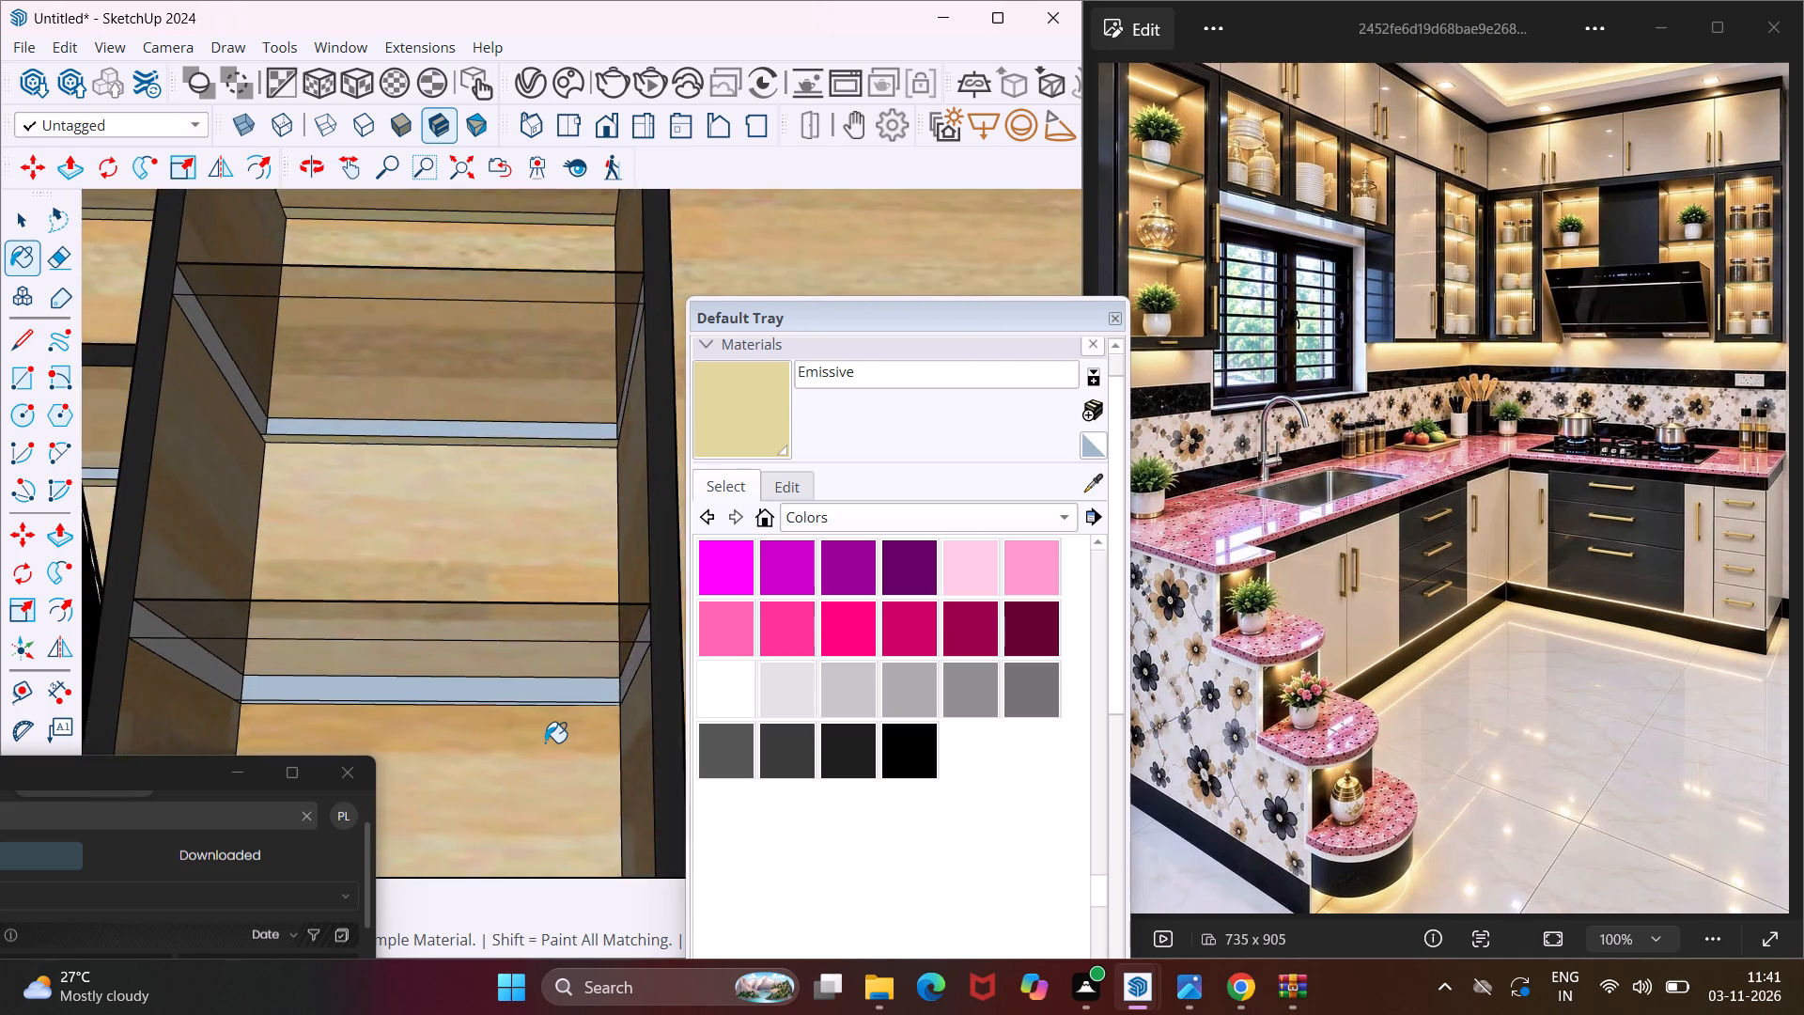
scroll(545, 742, "up", 6)
left_click(566, 681)
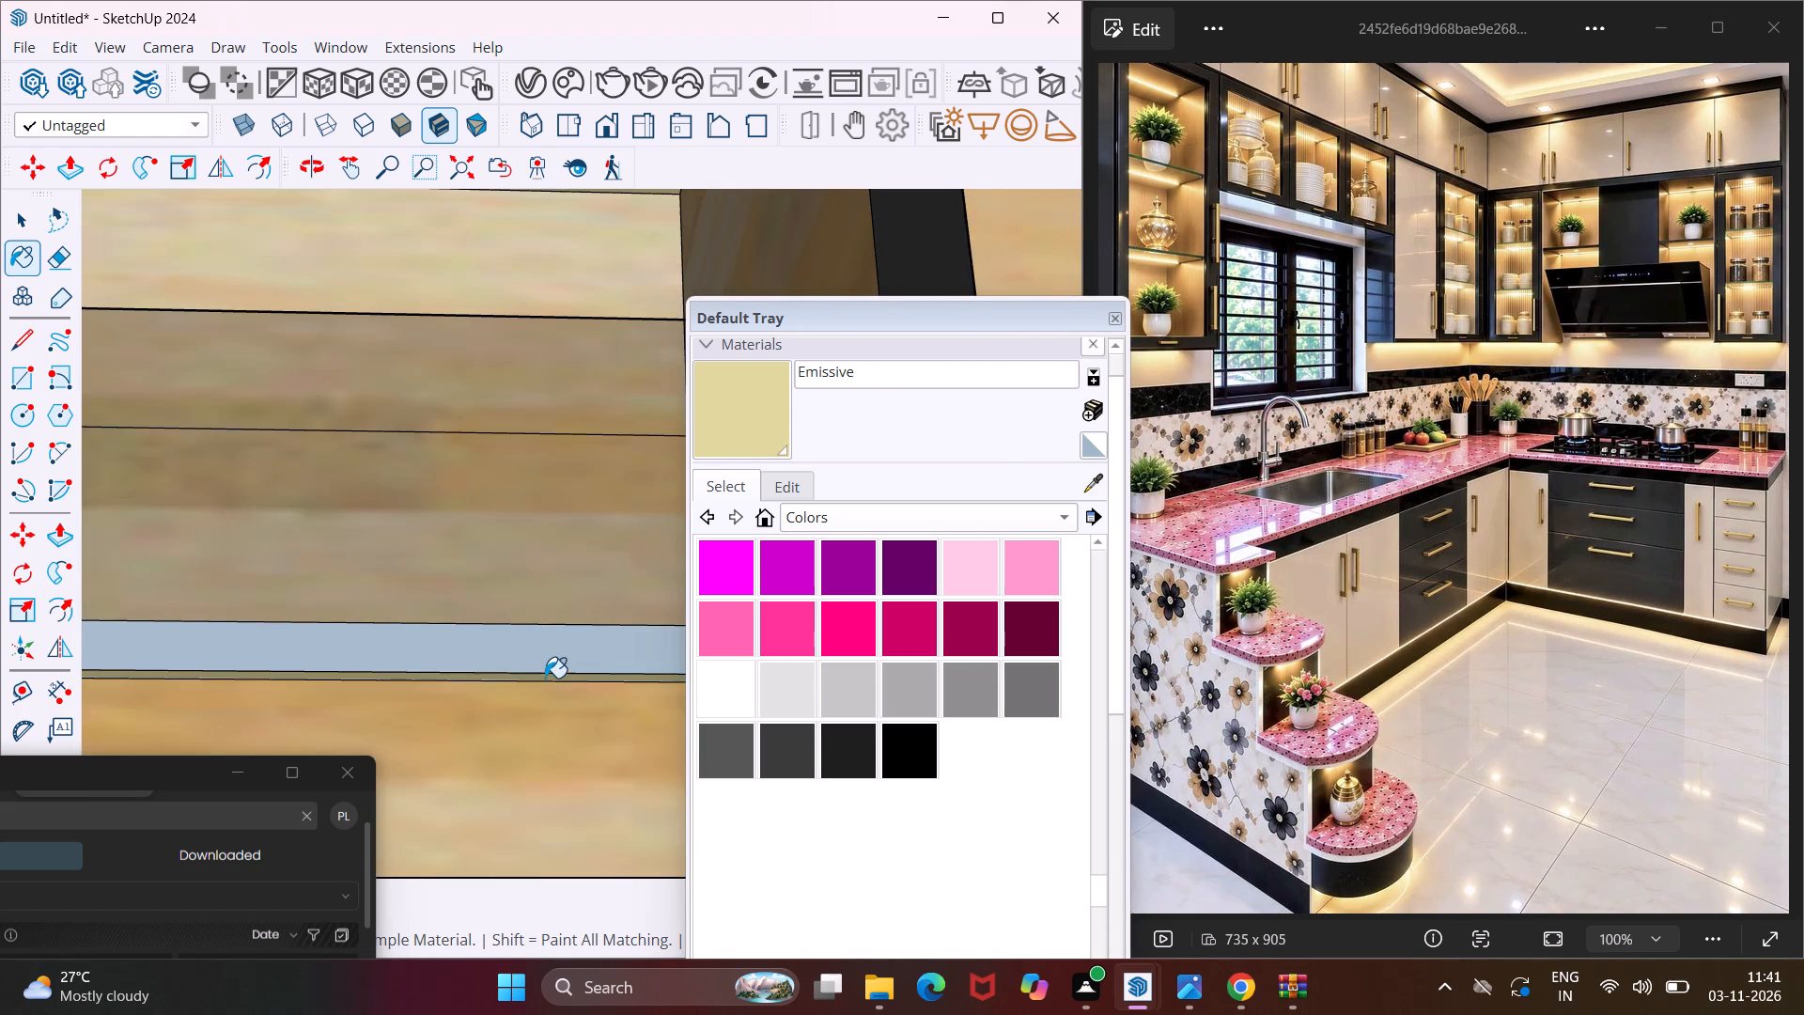
Paint the light strip along the underside back edge of the end wall cabinet on the hood wall with Emissive.
scroll(540, 672, "down", 18)
middle_click_drag(564, 781, 536, 766)
scroll(549, 771, "up", 1)
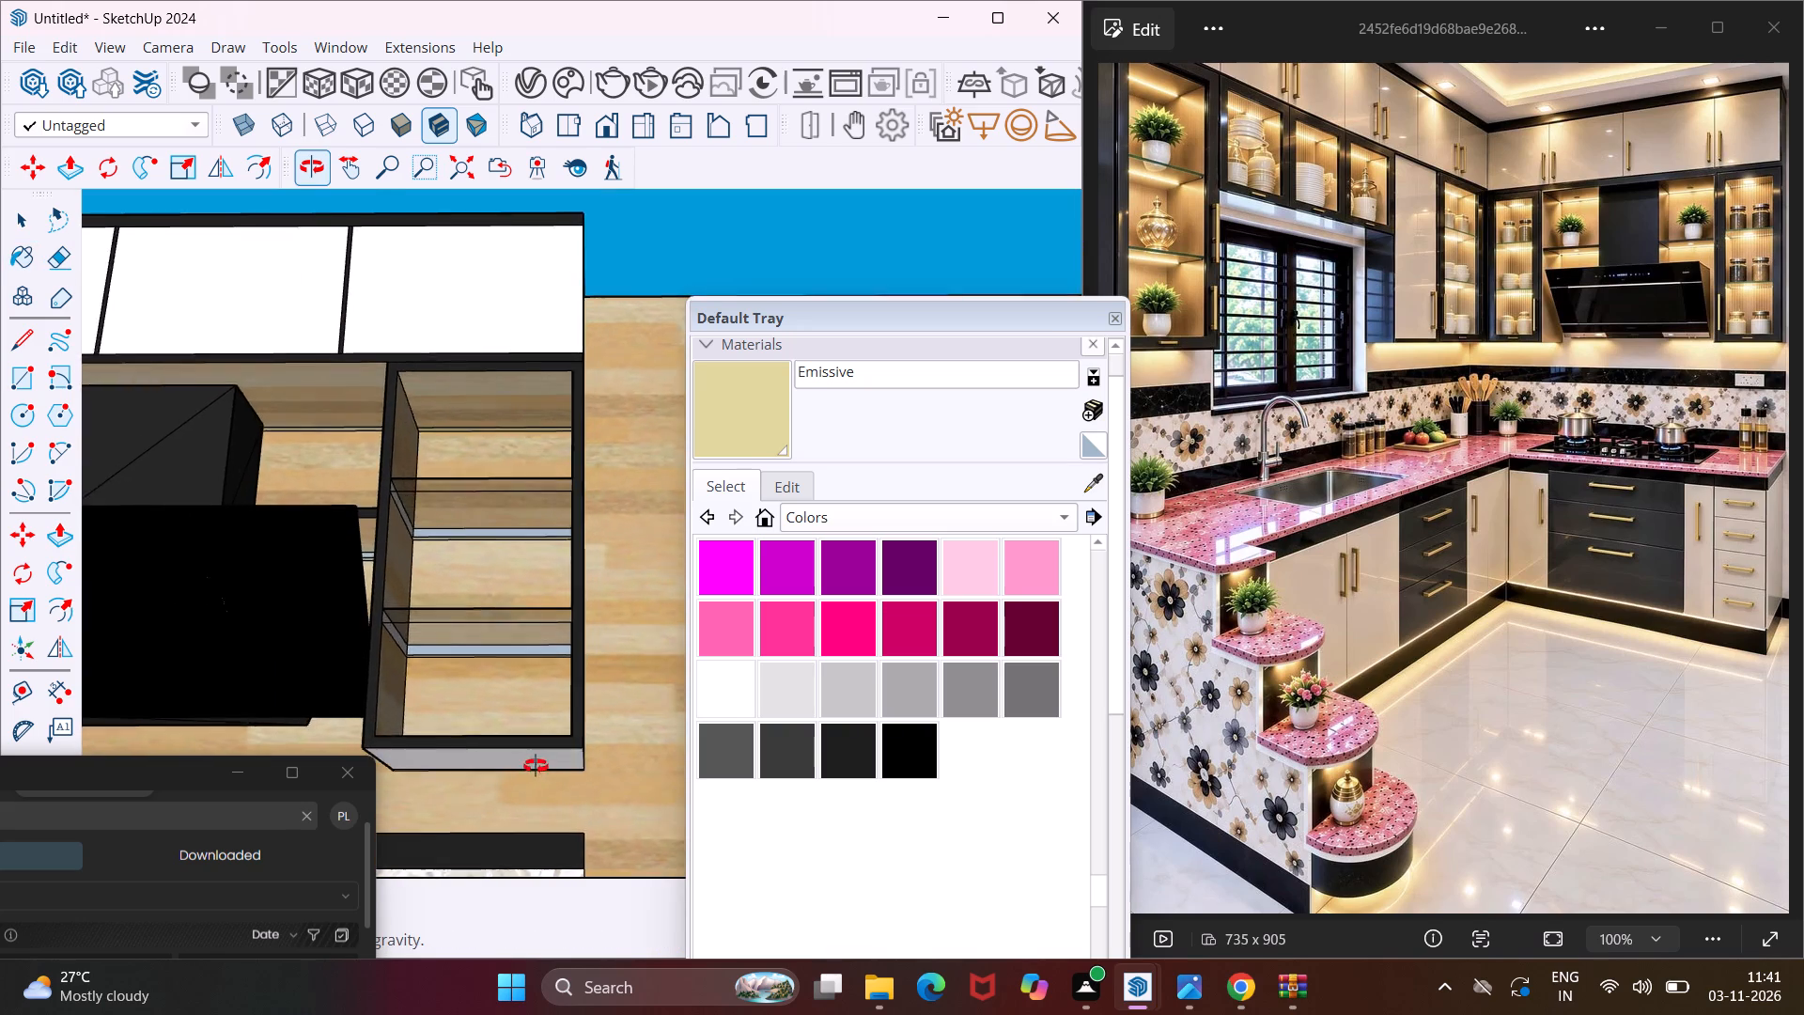
middle_click_drag(536, 766, 385, 721)
scroll(575, 783, "up", 8)
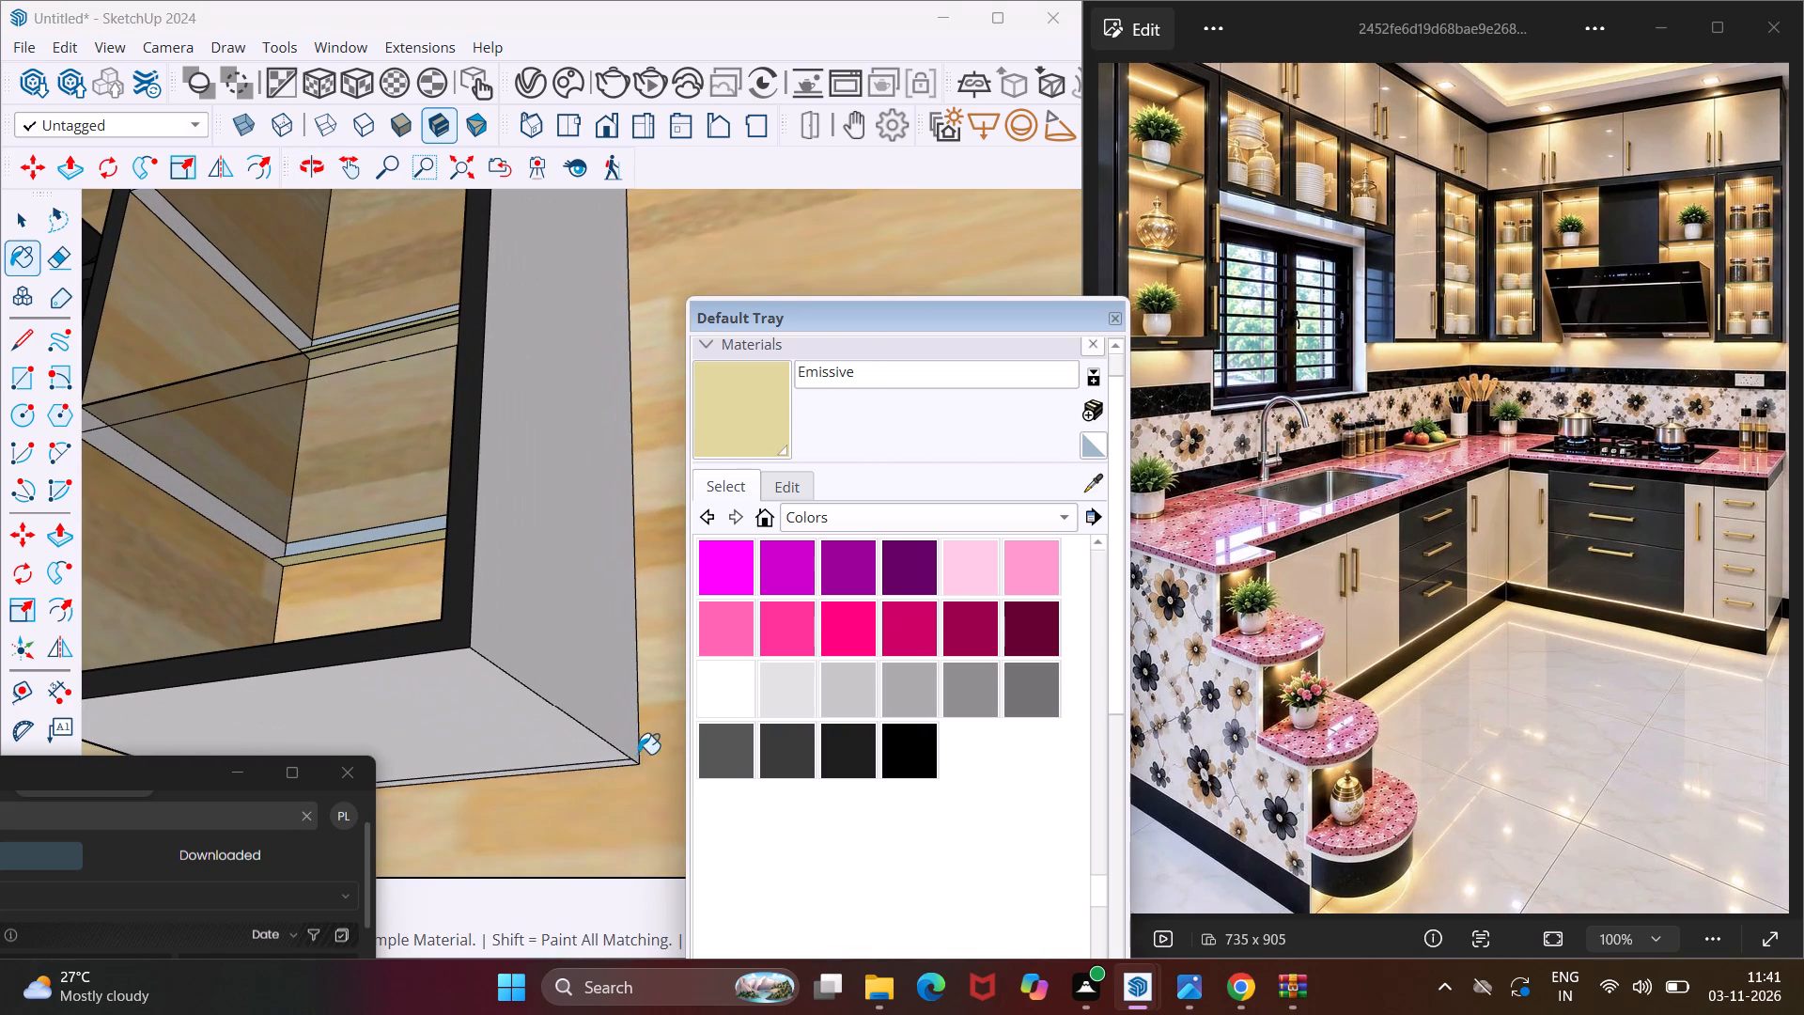
left_click(629, 767)
scroll(629, 767, "up", 7)
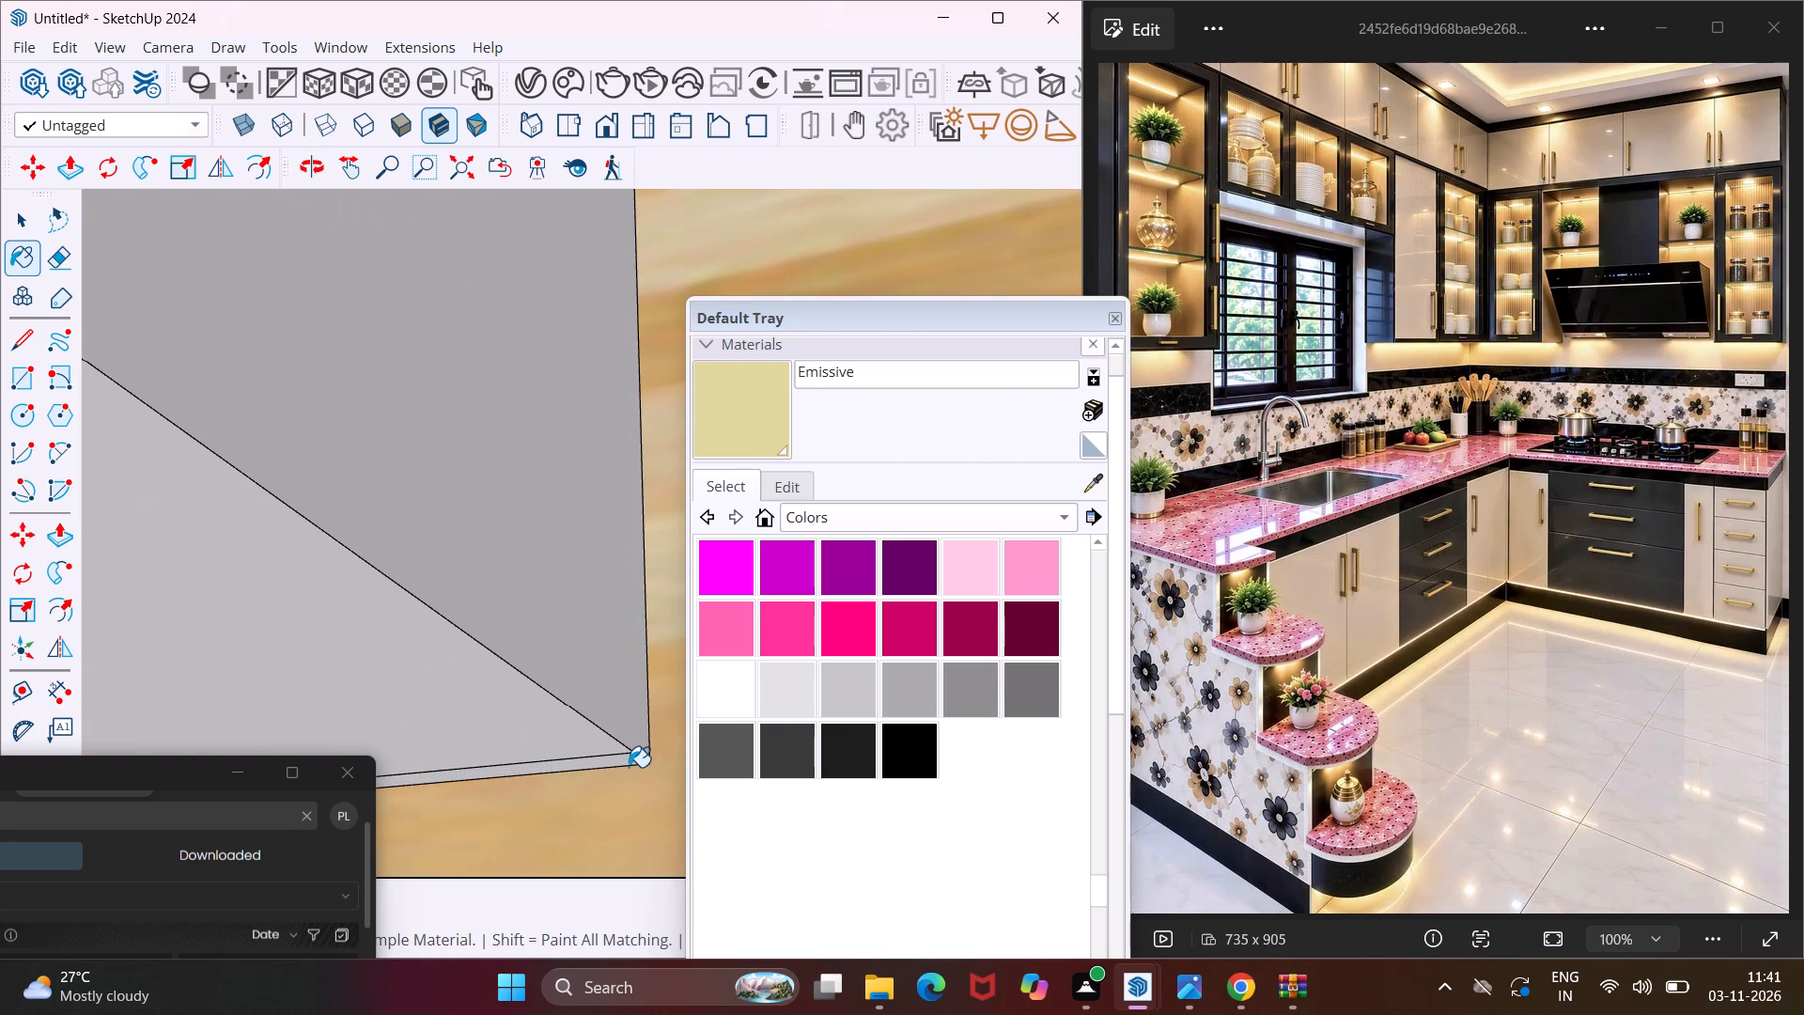
left_click(630, 757)
left_click(630, 762)
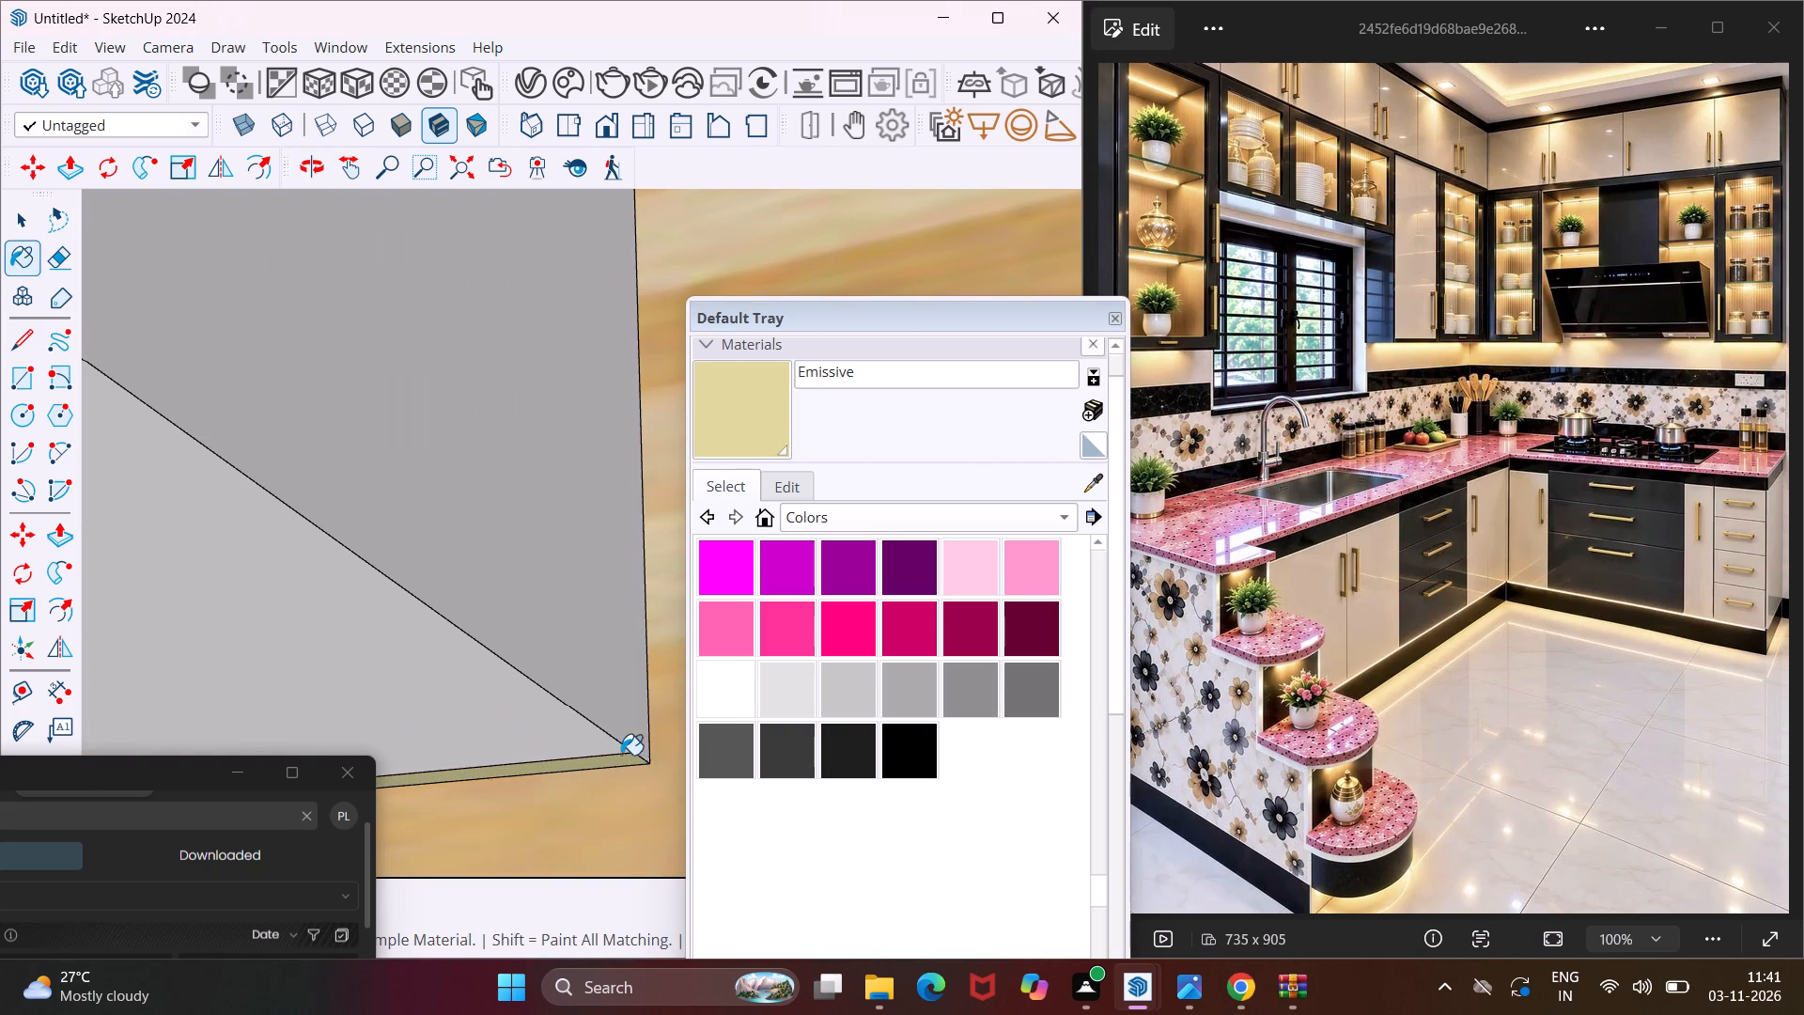
Leave the Paint Bucket tool and review the whole kitchen model, examining the wall cabinets on both walls.
scroll(621, 755, "down", 19)
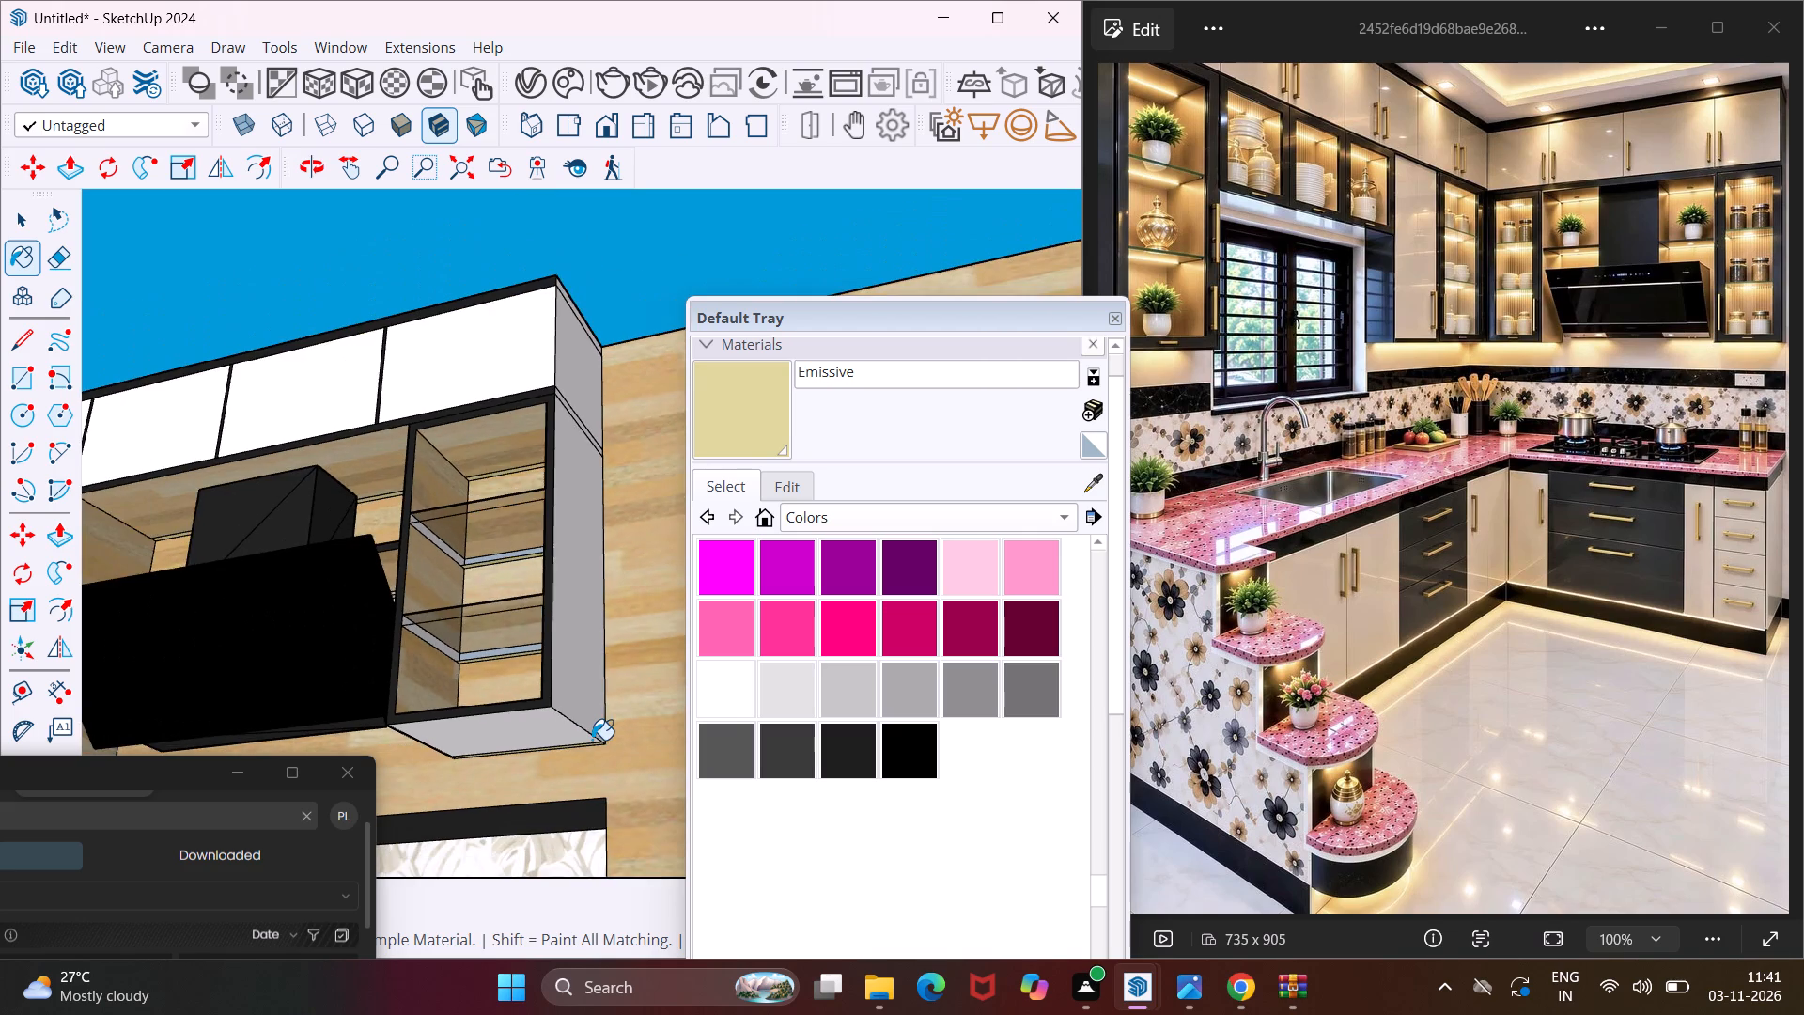
scroll(592, 740, "down", 15)
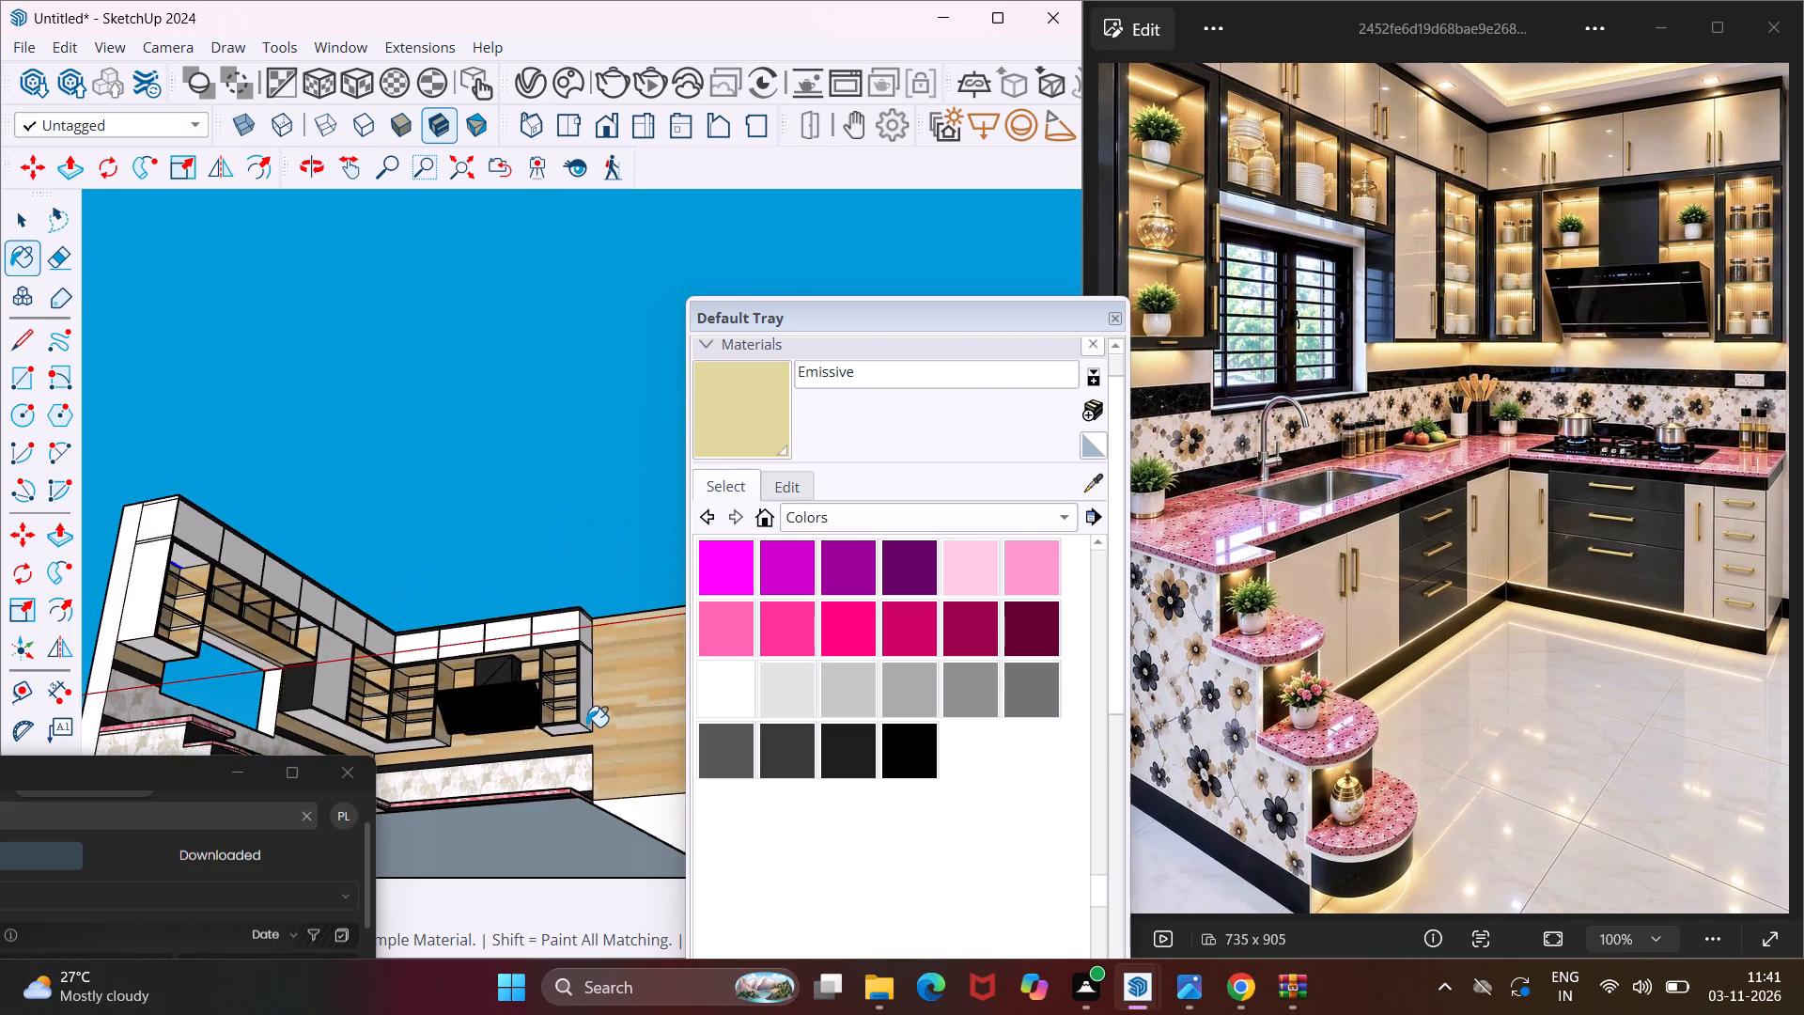
scroll(586, 726, "down", 9)
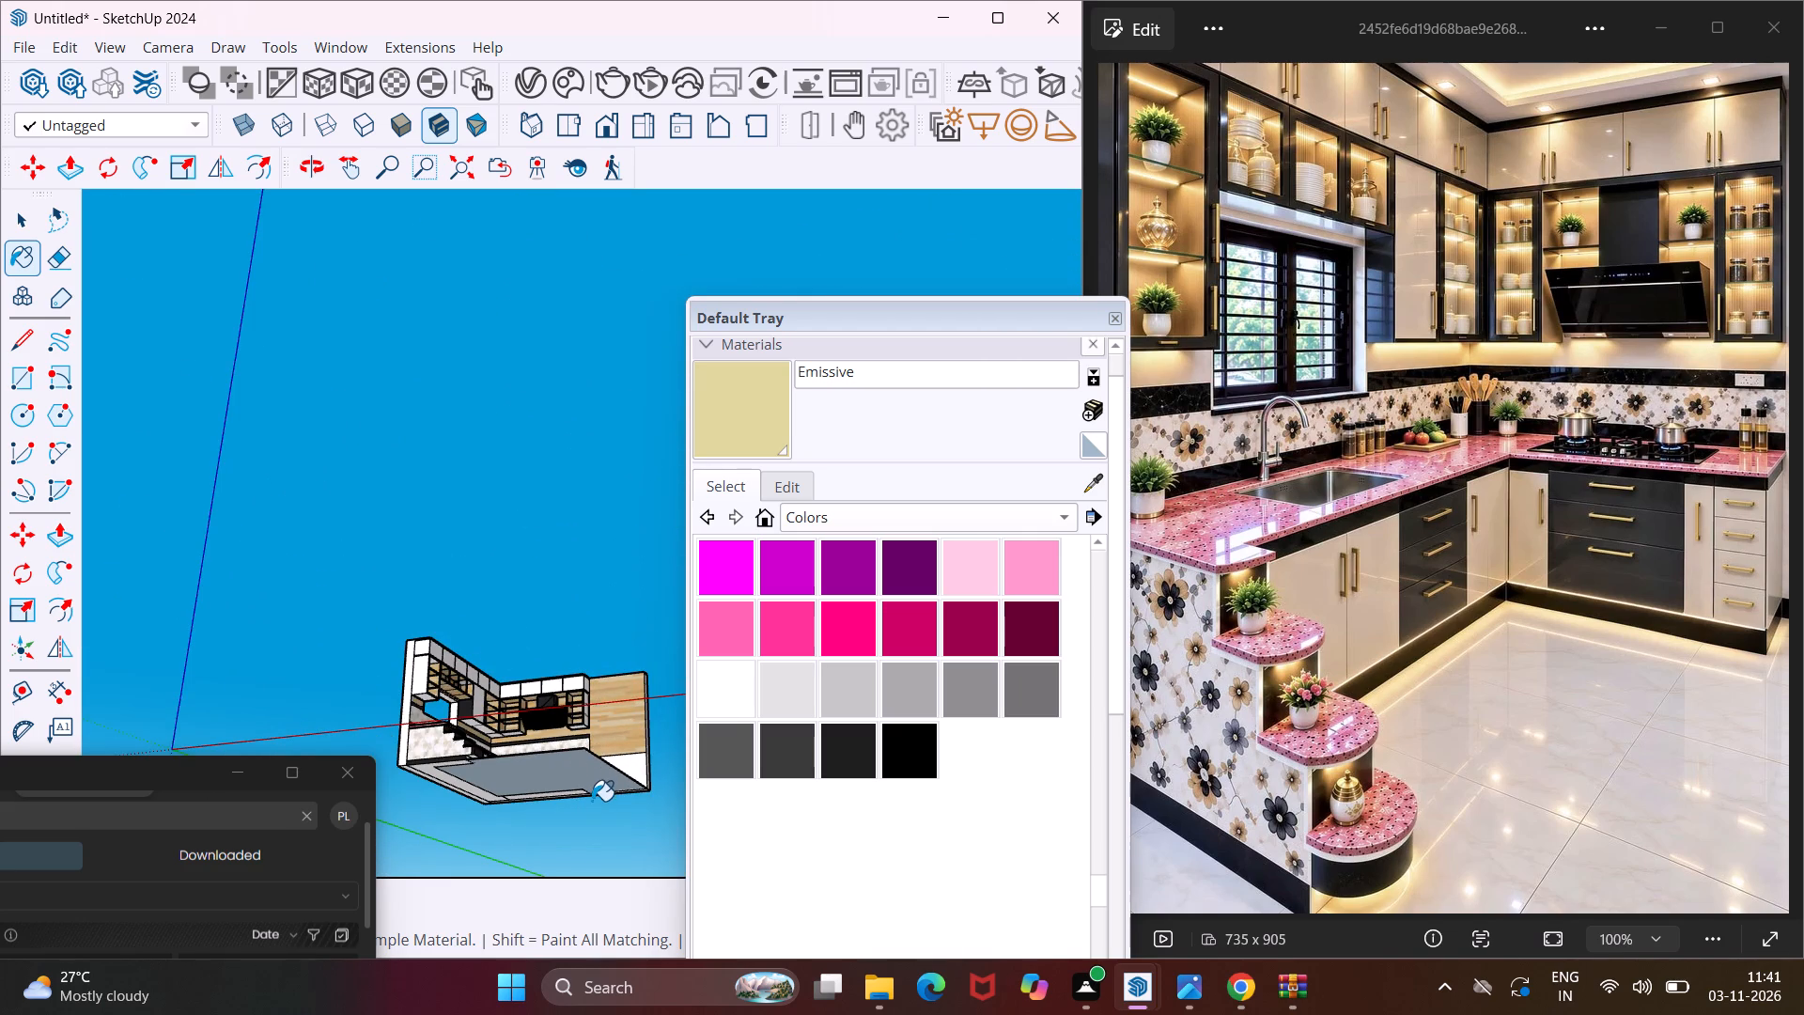
key("Escape")
key("space")
middle_click_drag(592, 744, 552, 774)
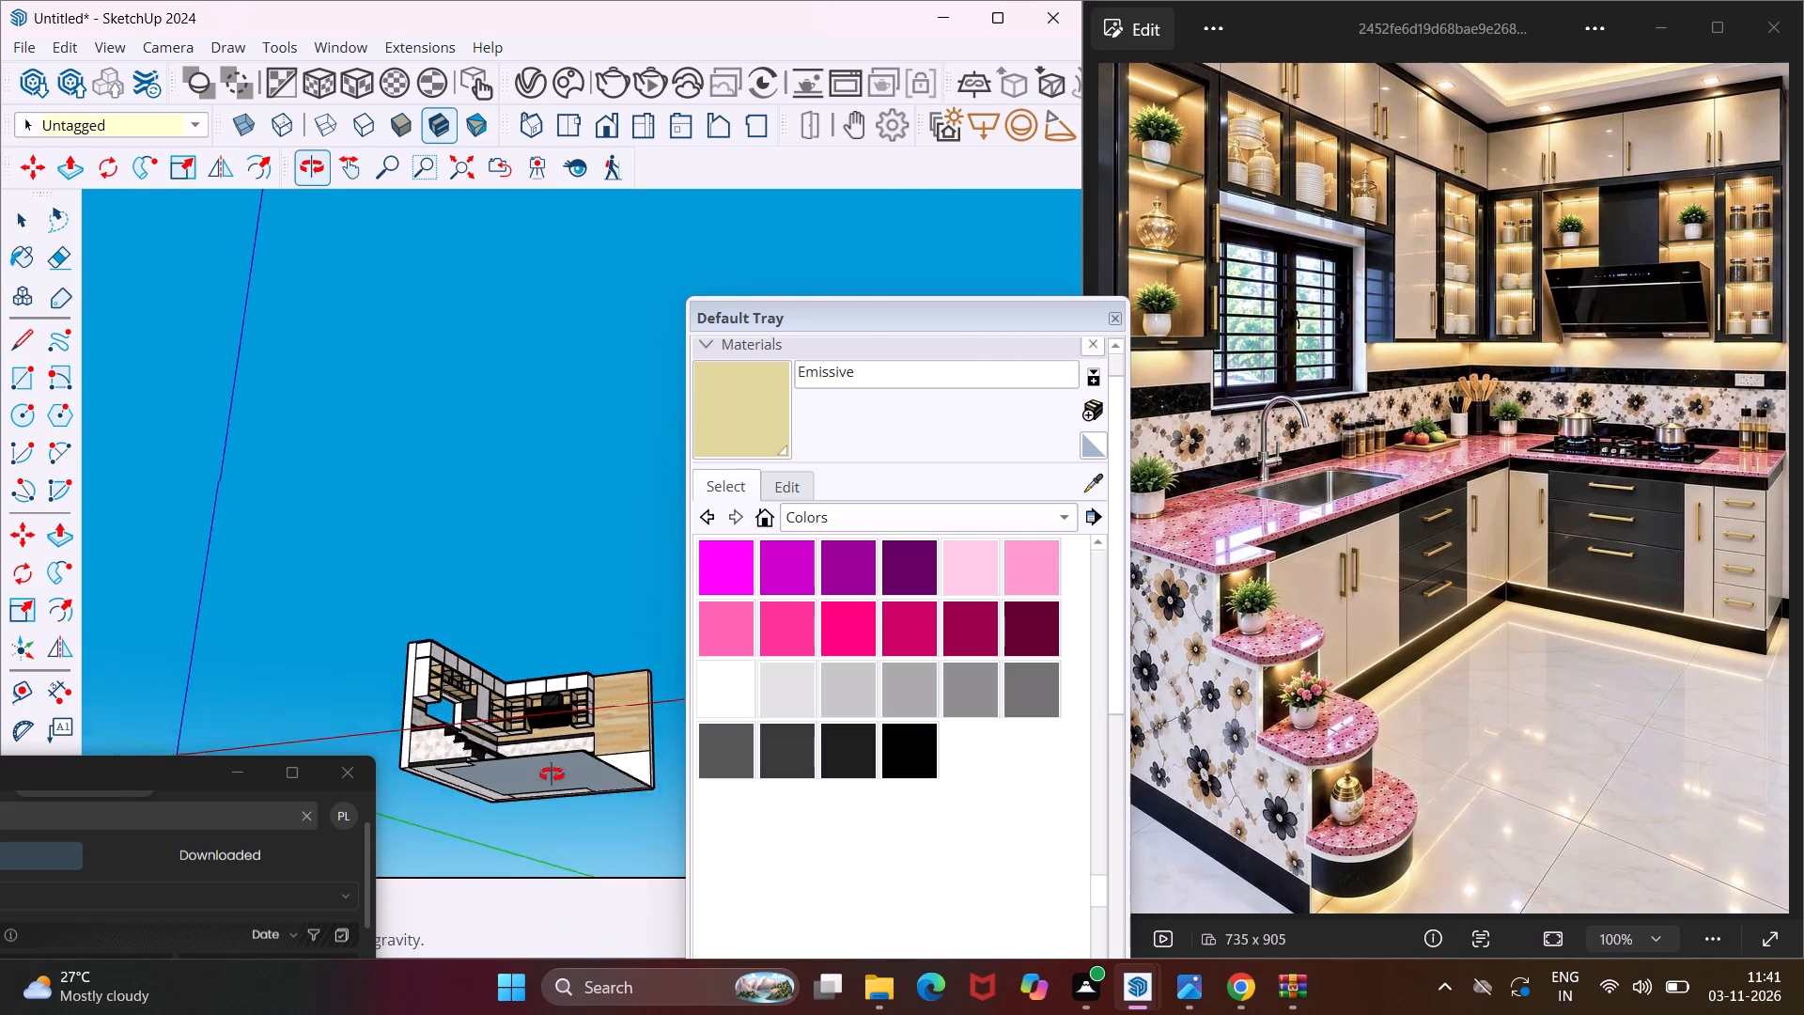
middle_click_drag(552, 774, 500, 816)
scroll(564, 727, "up", 9)
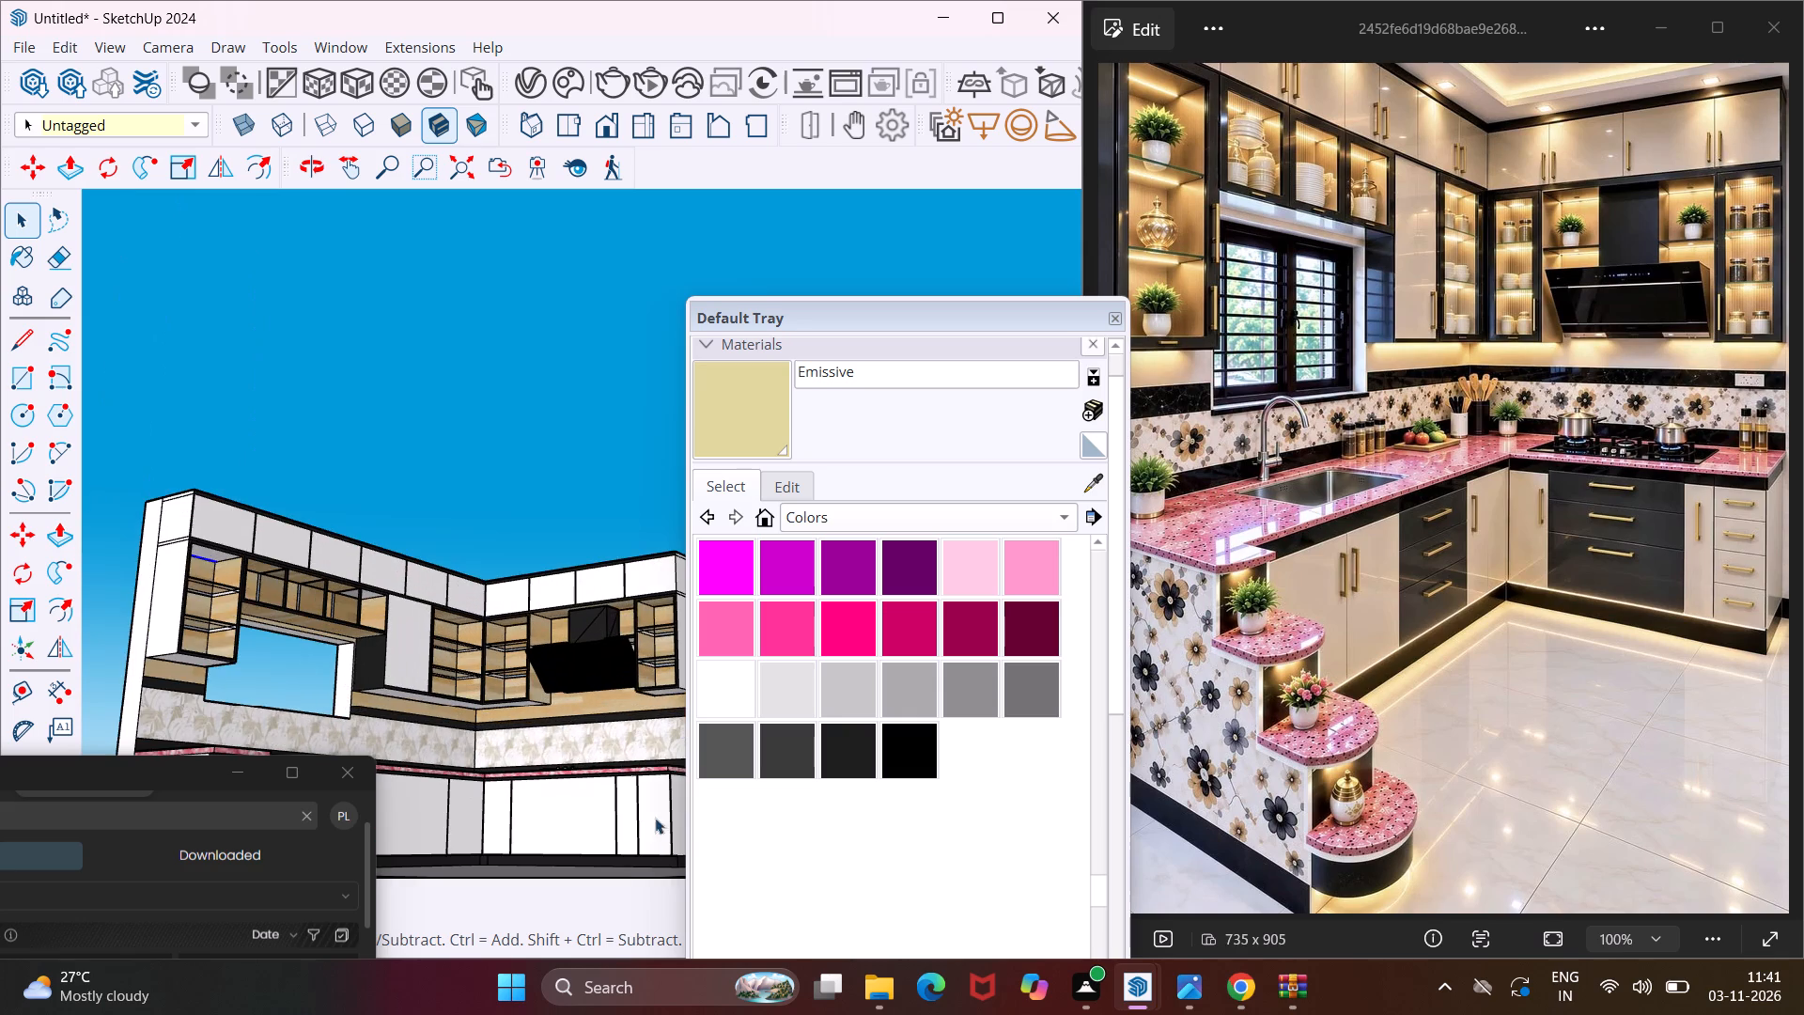
middle_click_drag(661, 842, 371, 864)
scroll(490, 789, "down", 2)
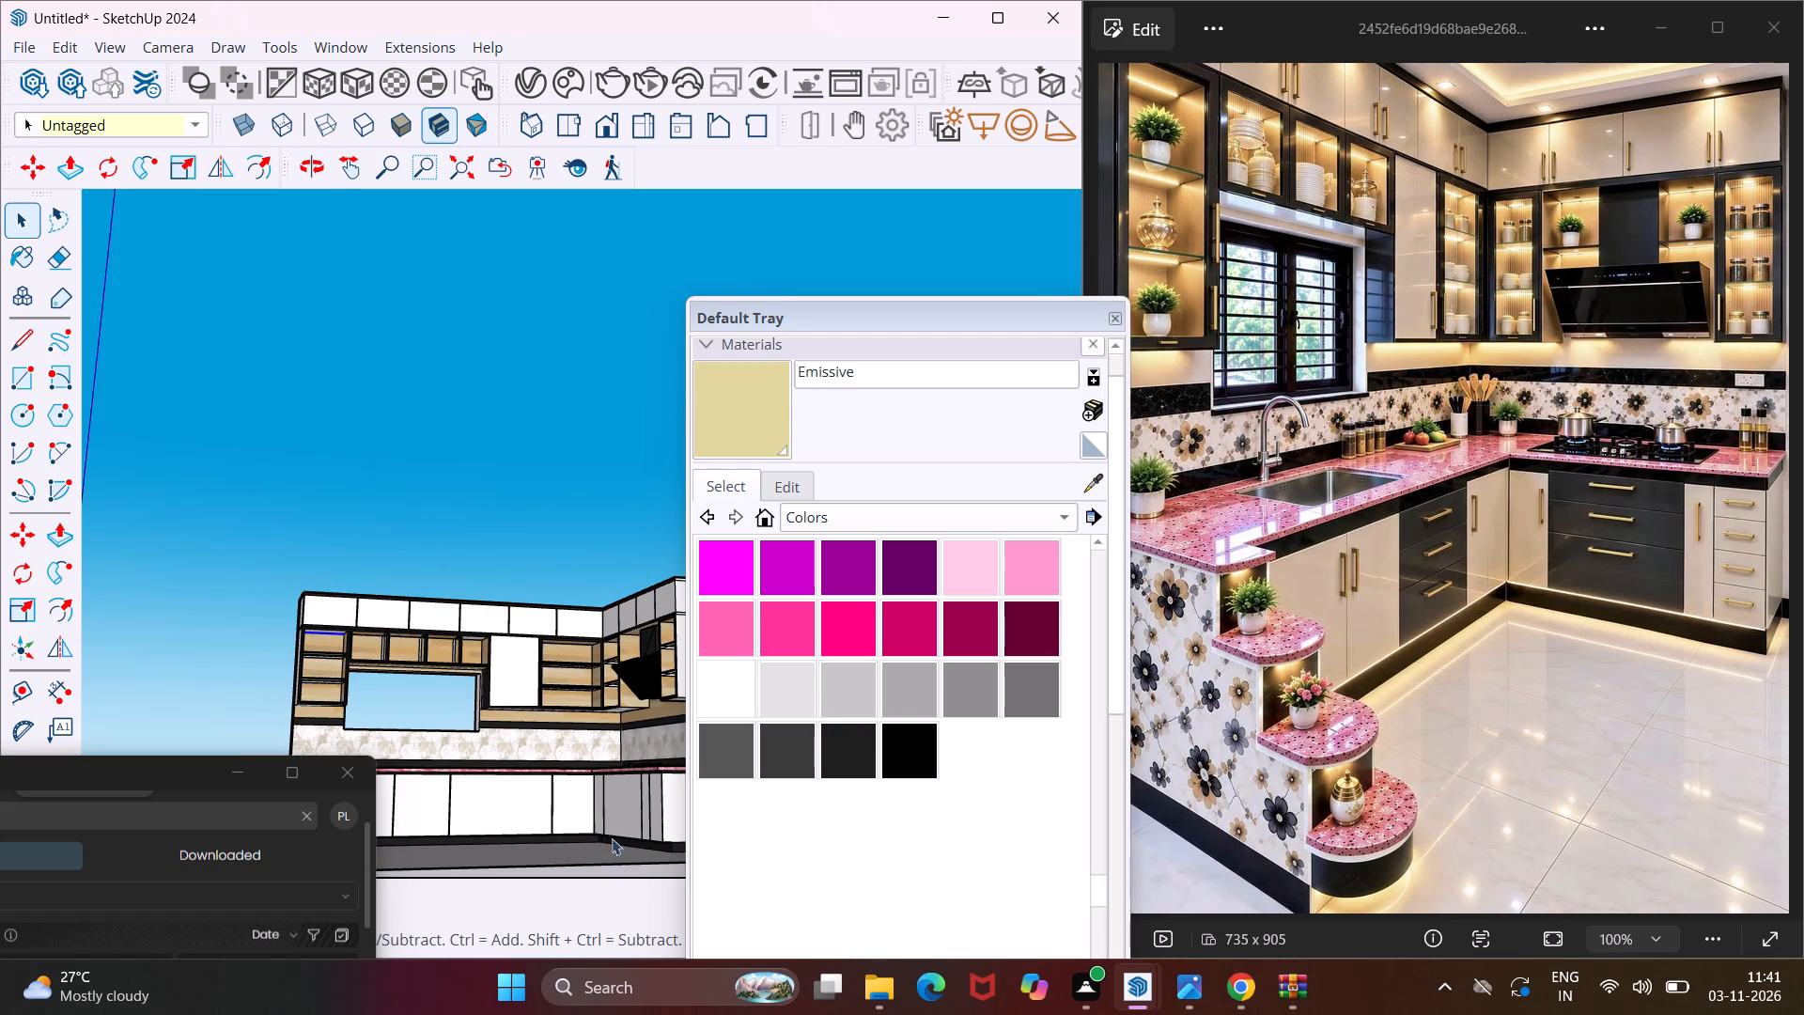
Move the floating browser window and the Default Tray down, clear of the hood-wall base cabinets and their black skirting.
scroll(651, 837, "up", 8)
middle_click_drag(652, 835, 548, 769)
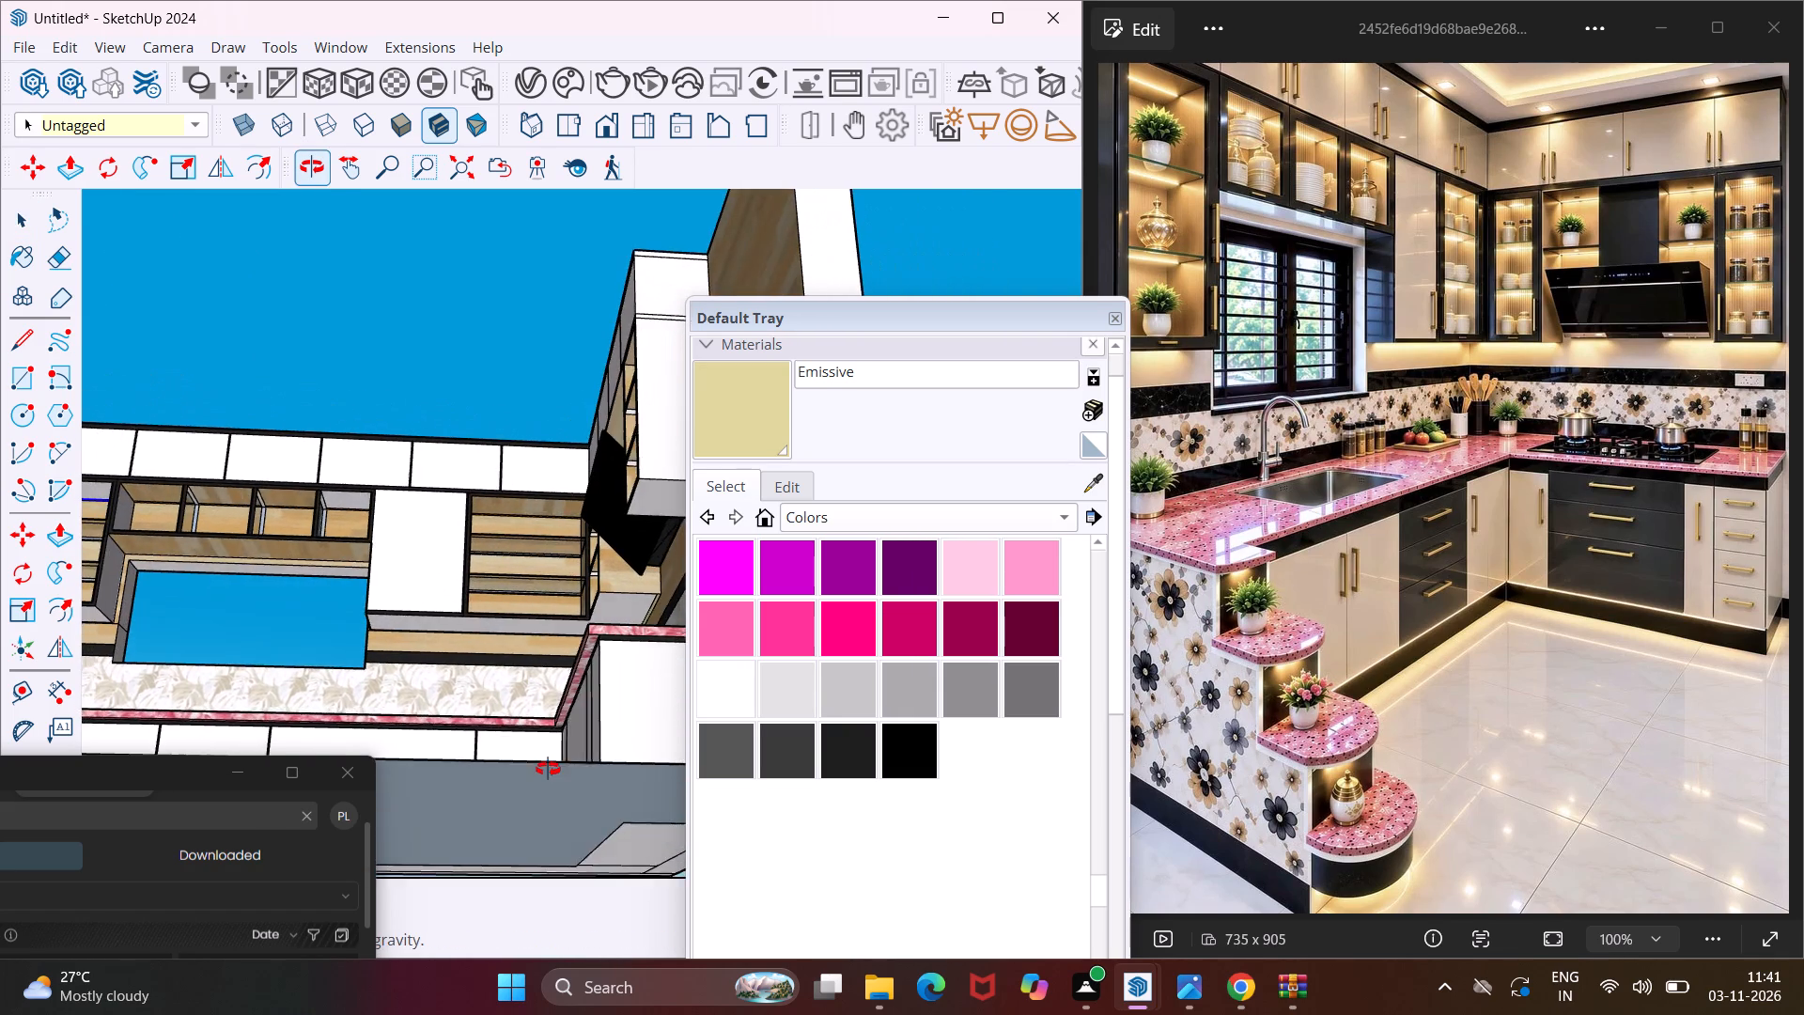
middle_click_drag(548, 769, 540, 812)
scroll(632, 868, "up", 11)
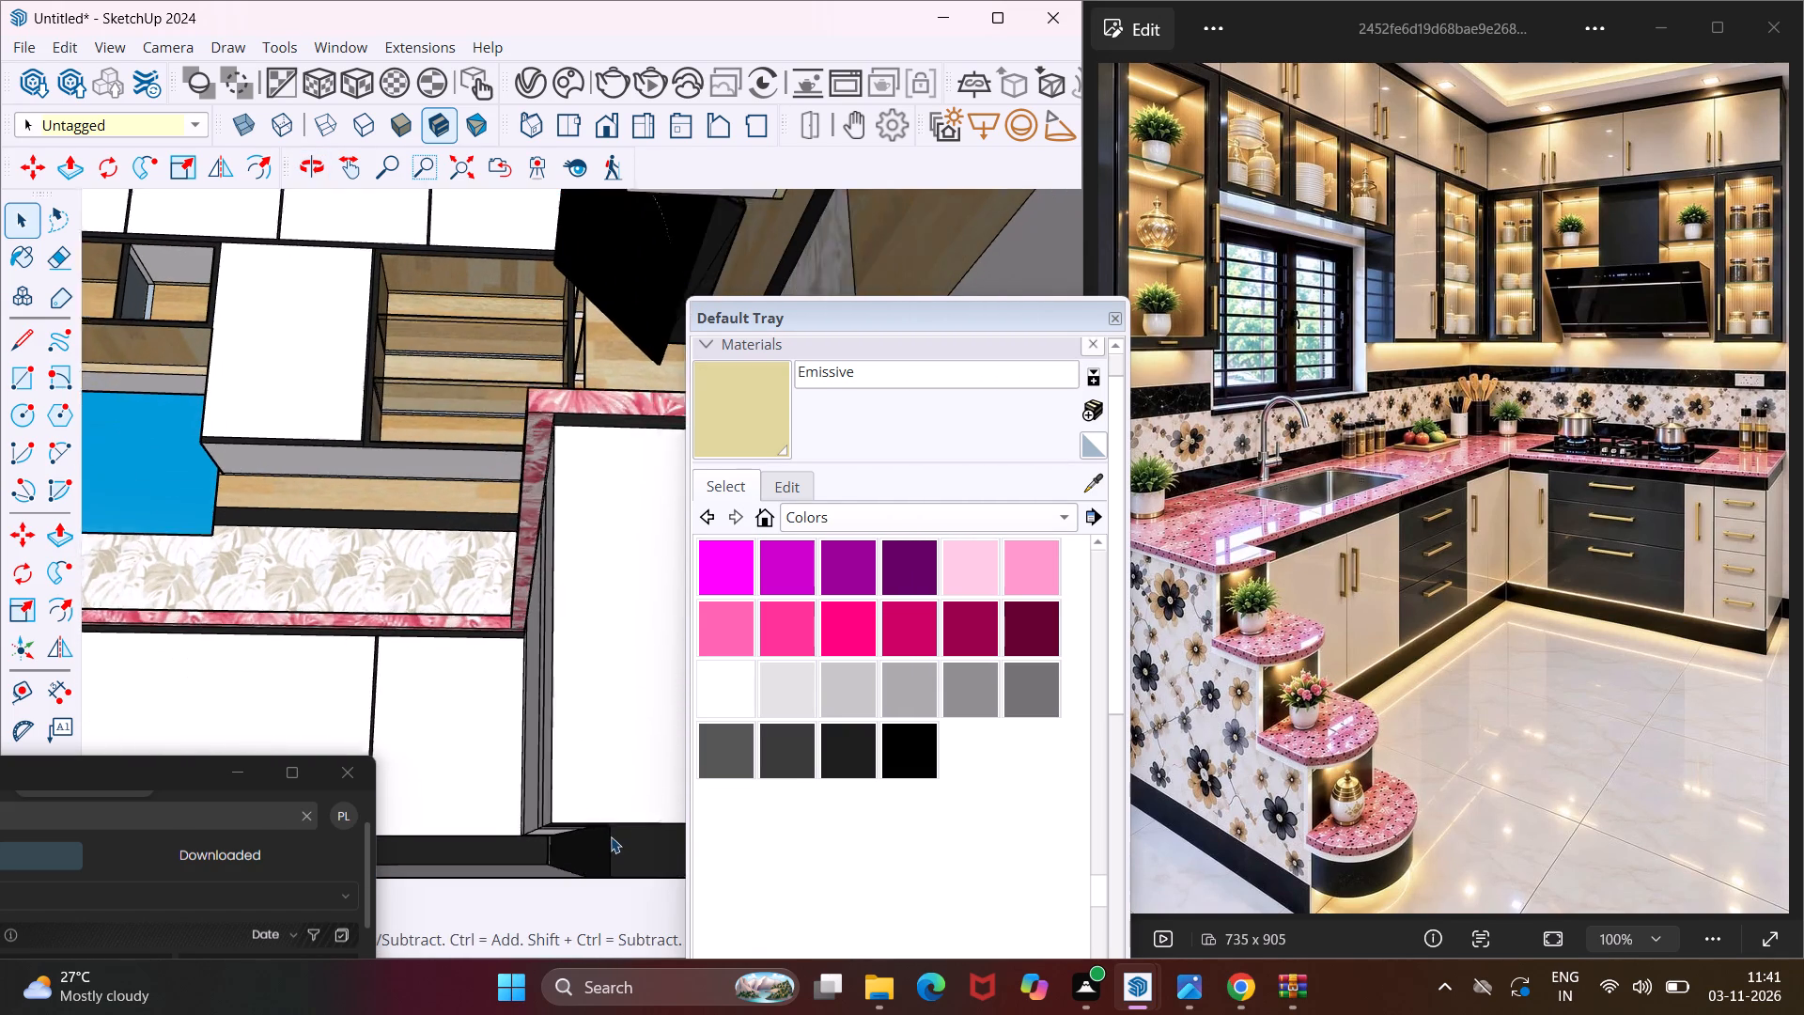
scroll(611, 836, "up", 1)
middle_click_drag(611, 836, 595, 850)
scroll(611, 836, "up", 1)
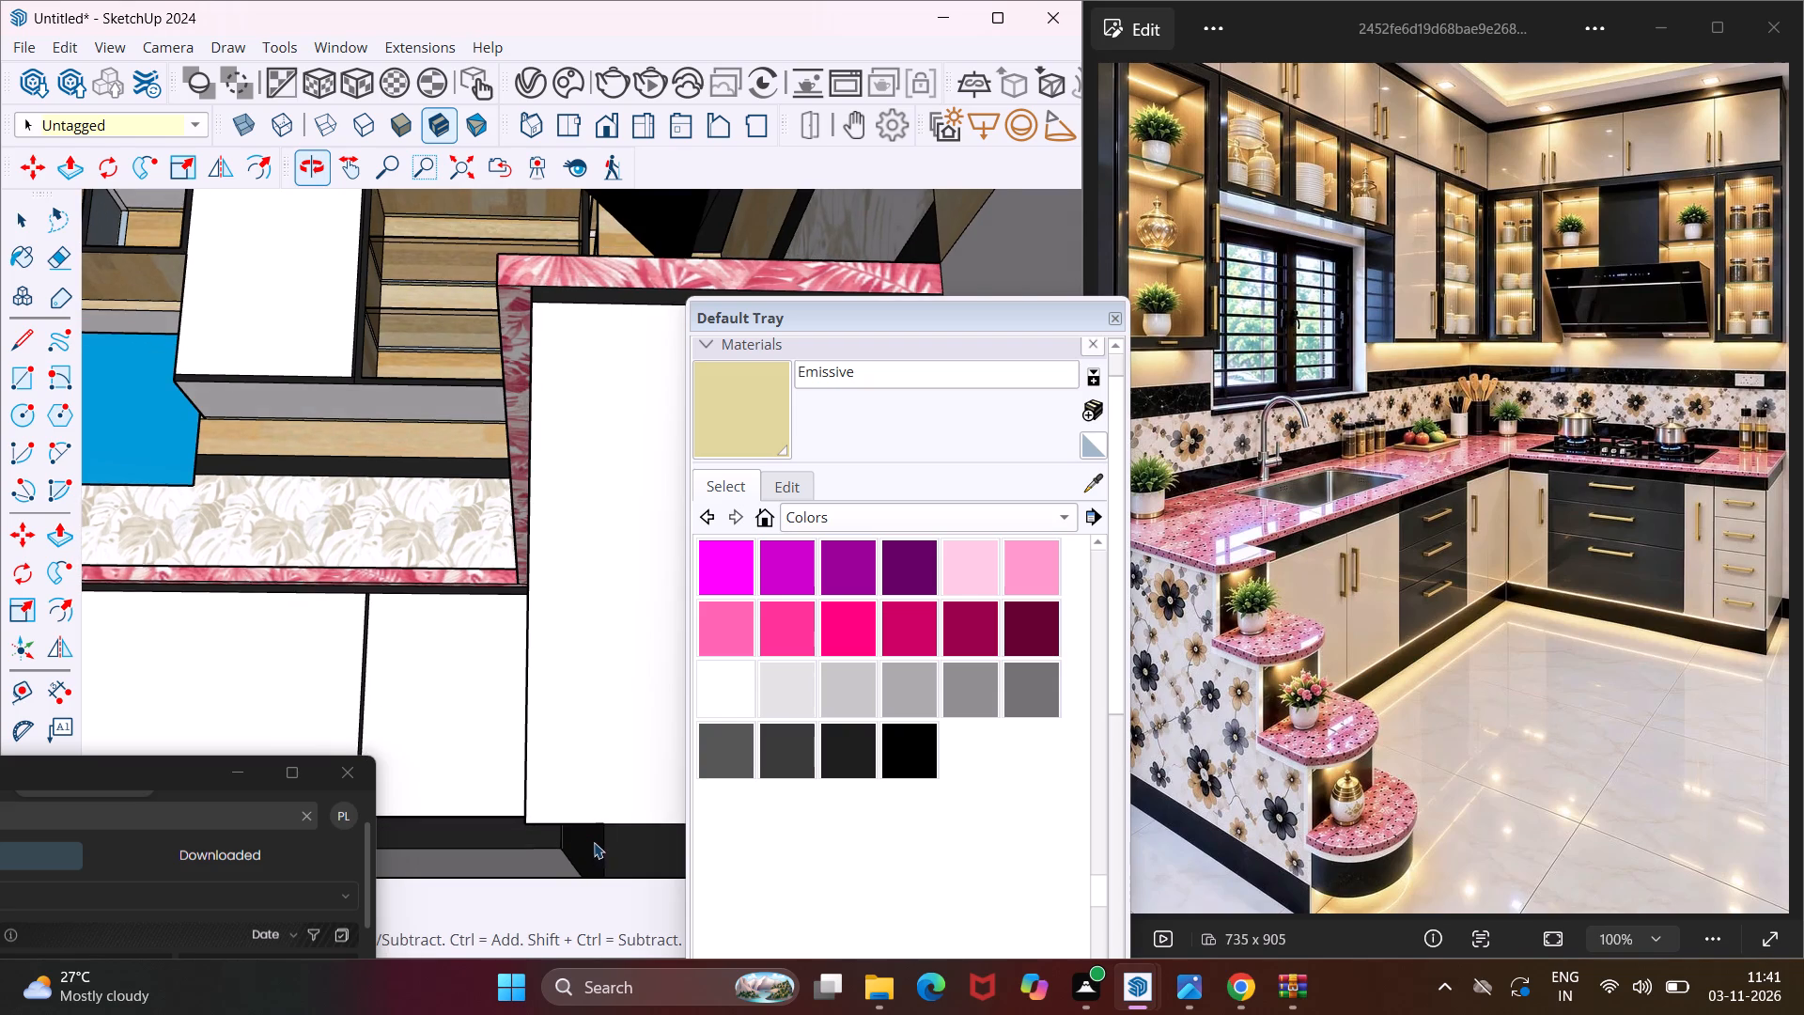
scroll(583, 828, "up", 2)
middle_click_drag(583, 828, 731, 852)
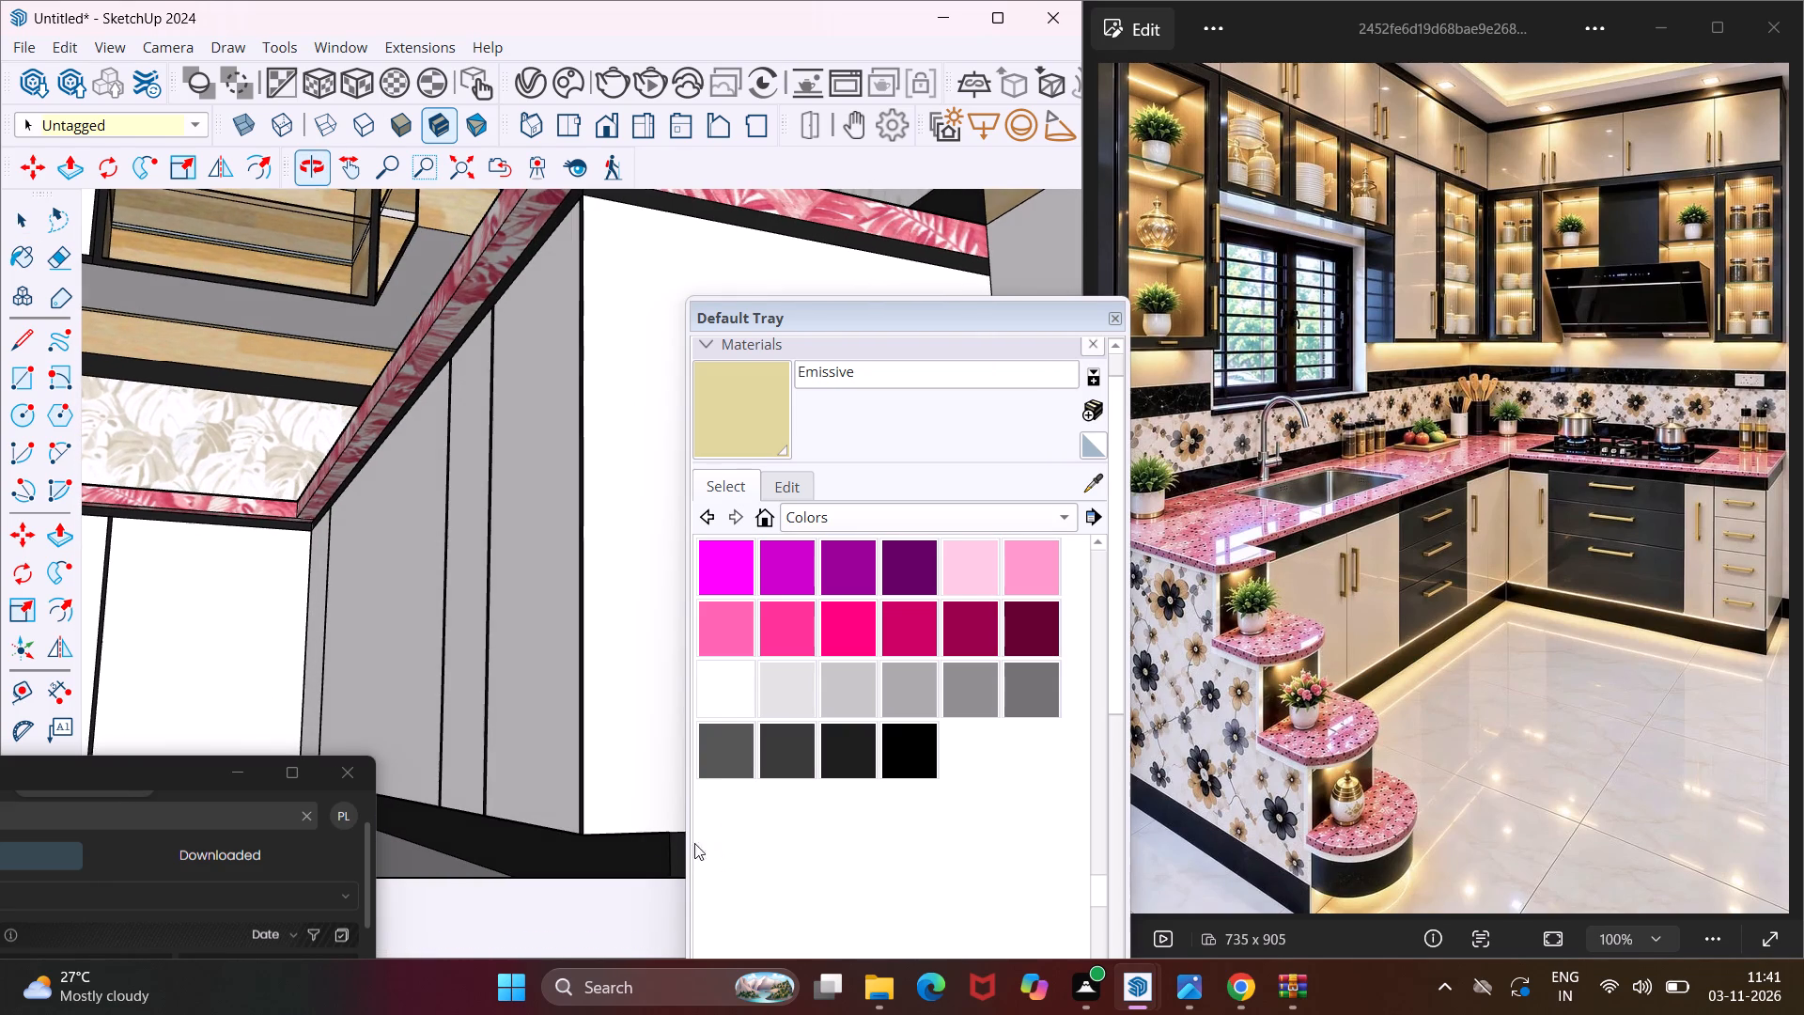
middle_click_drag(457, 783, 1024, 801)
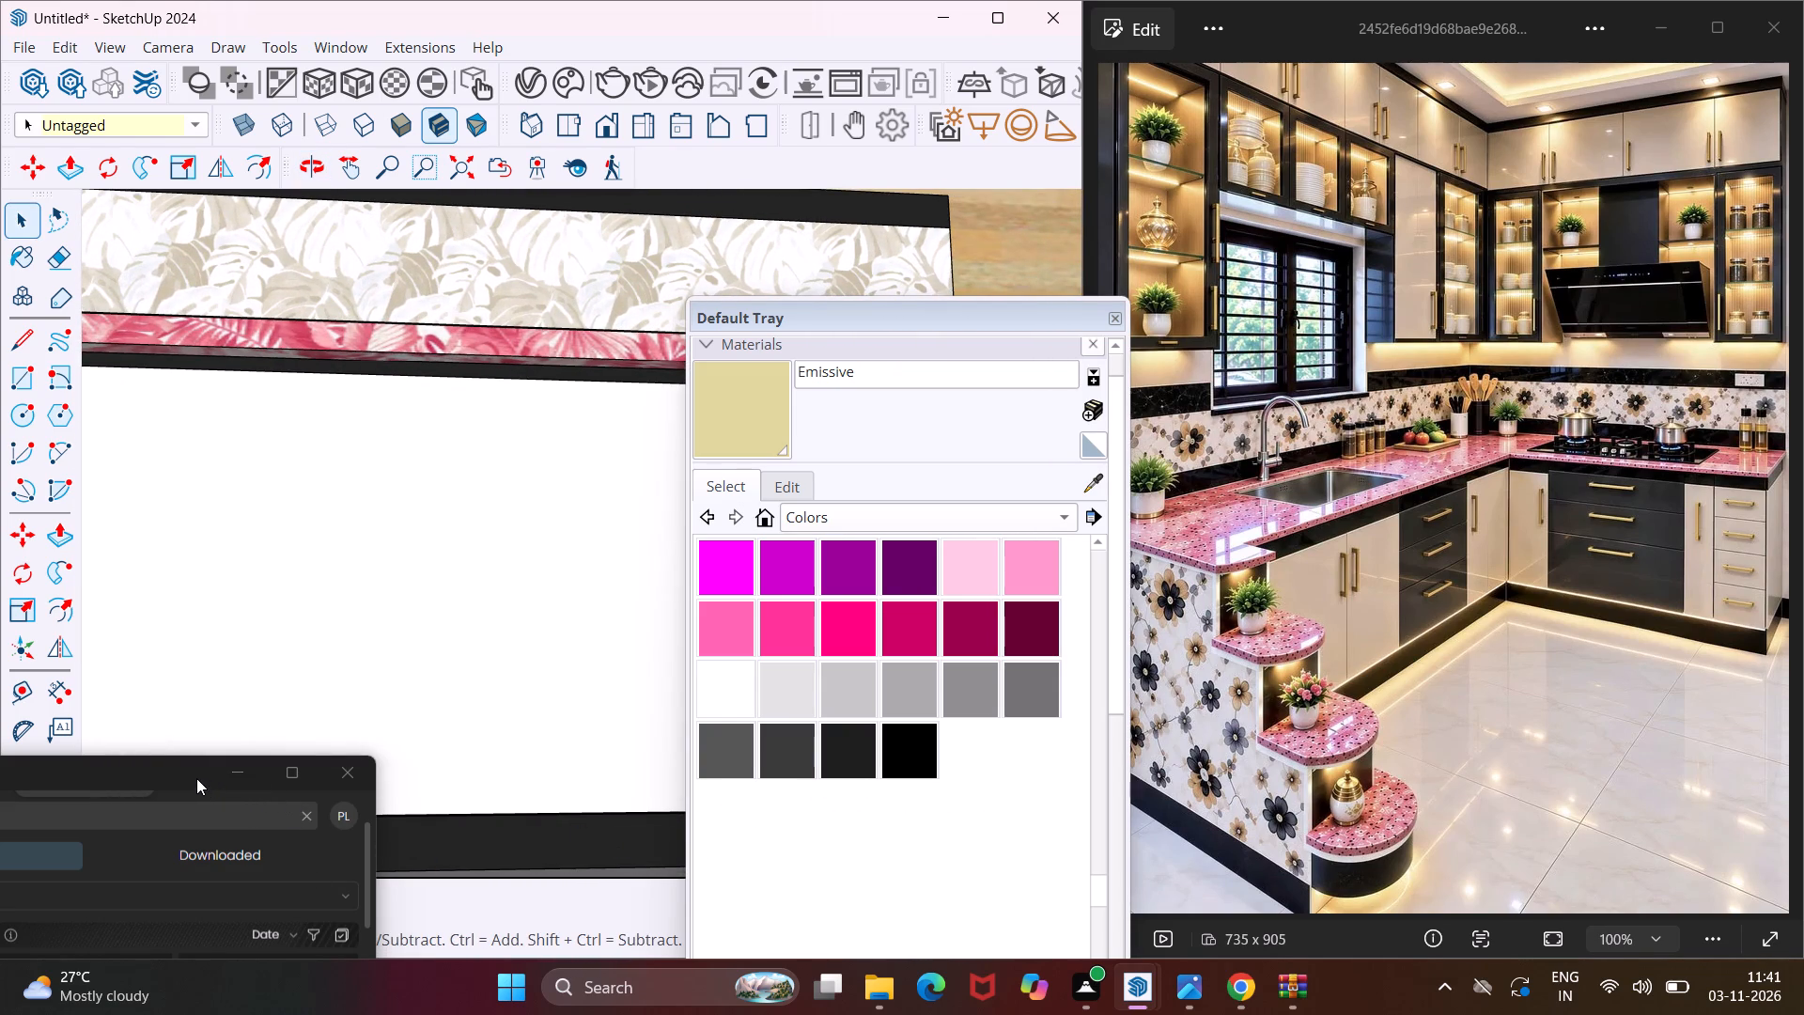
left_click_drag(196, 778, 257, 946)
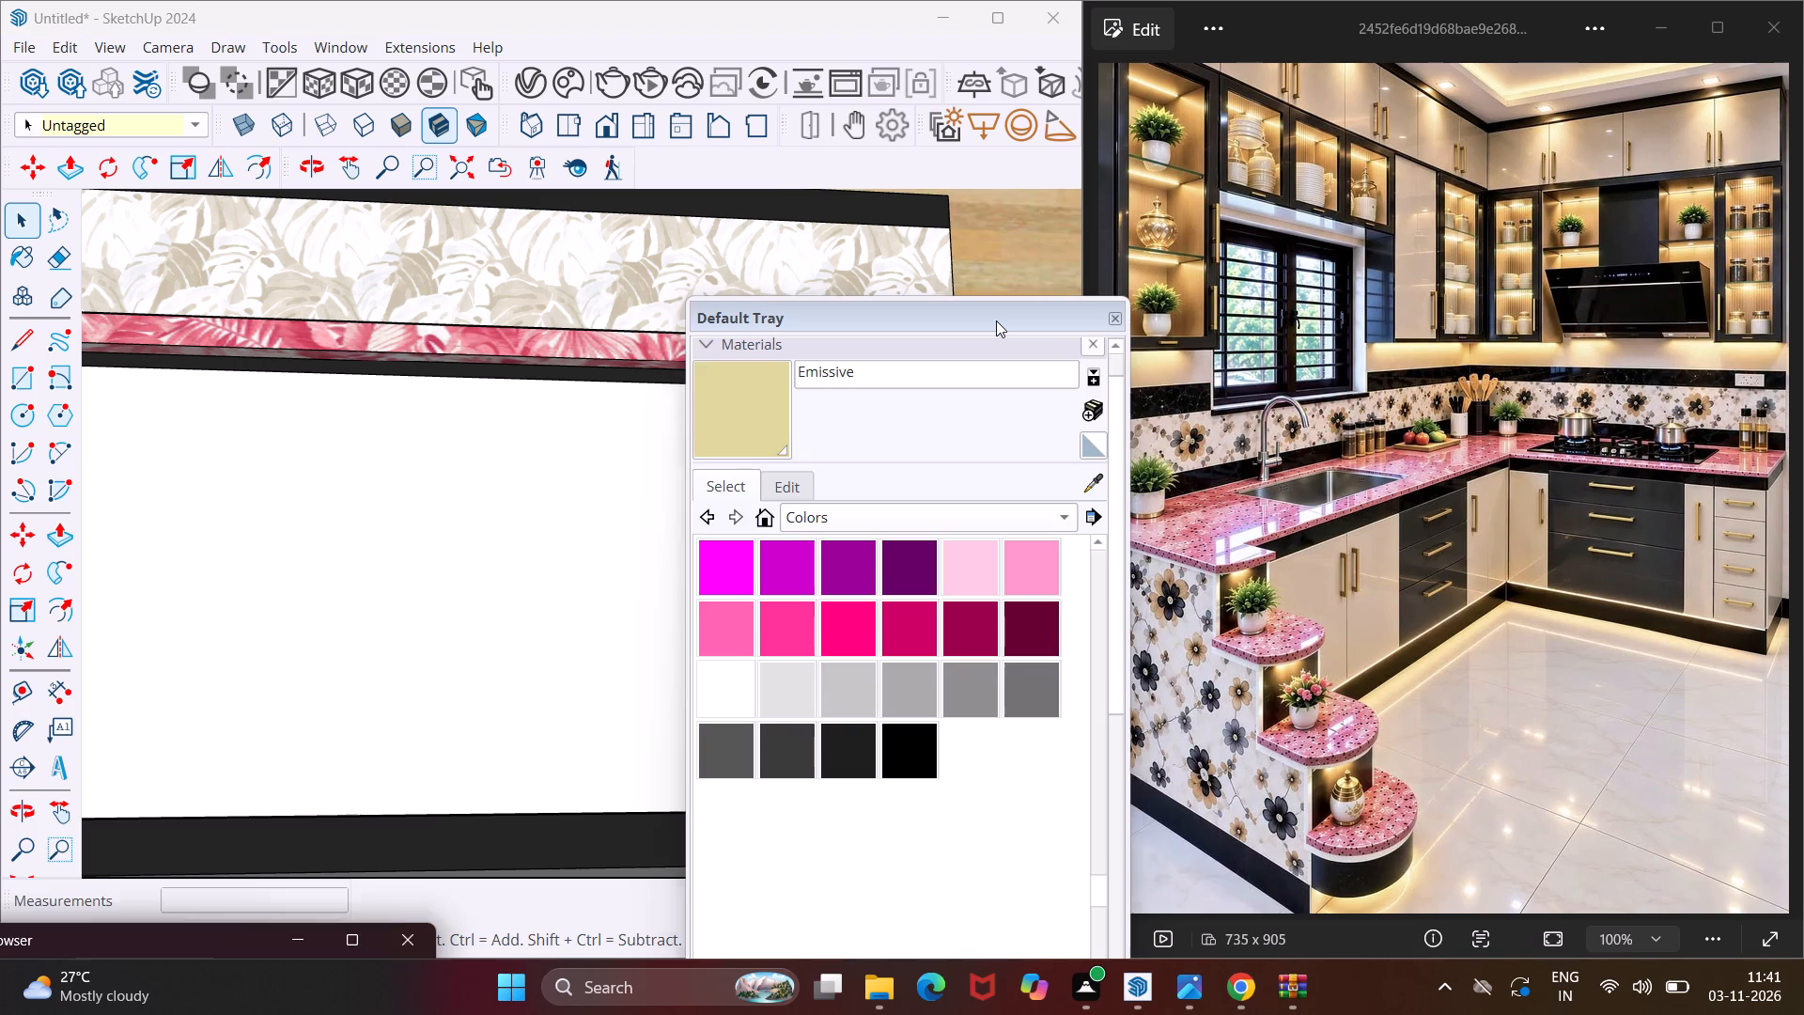
left_click_drag(996, 320, 1109, 797)
Select the long top front edge of the black skirting under the hood-wall base cabinets.
scroll(716, 793, "up", 2)
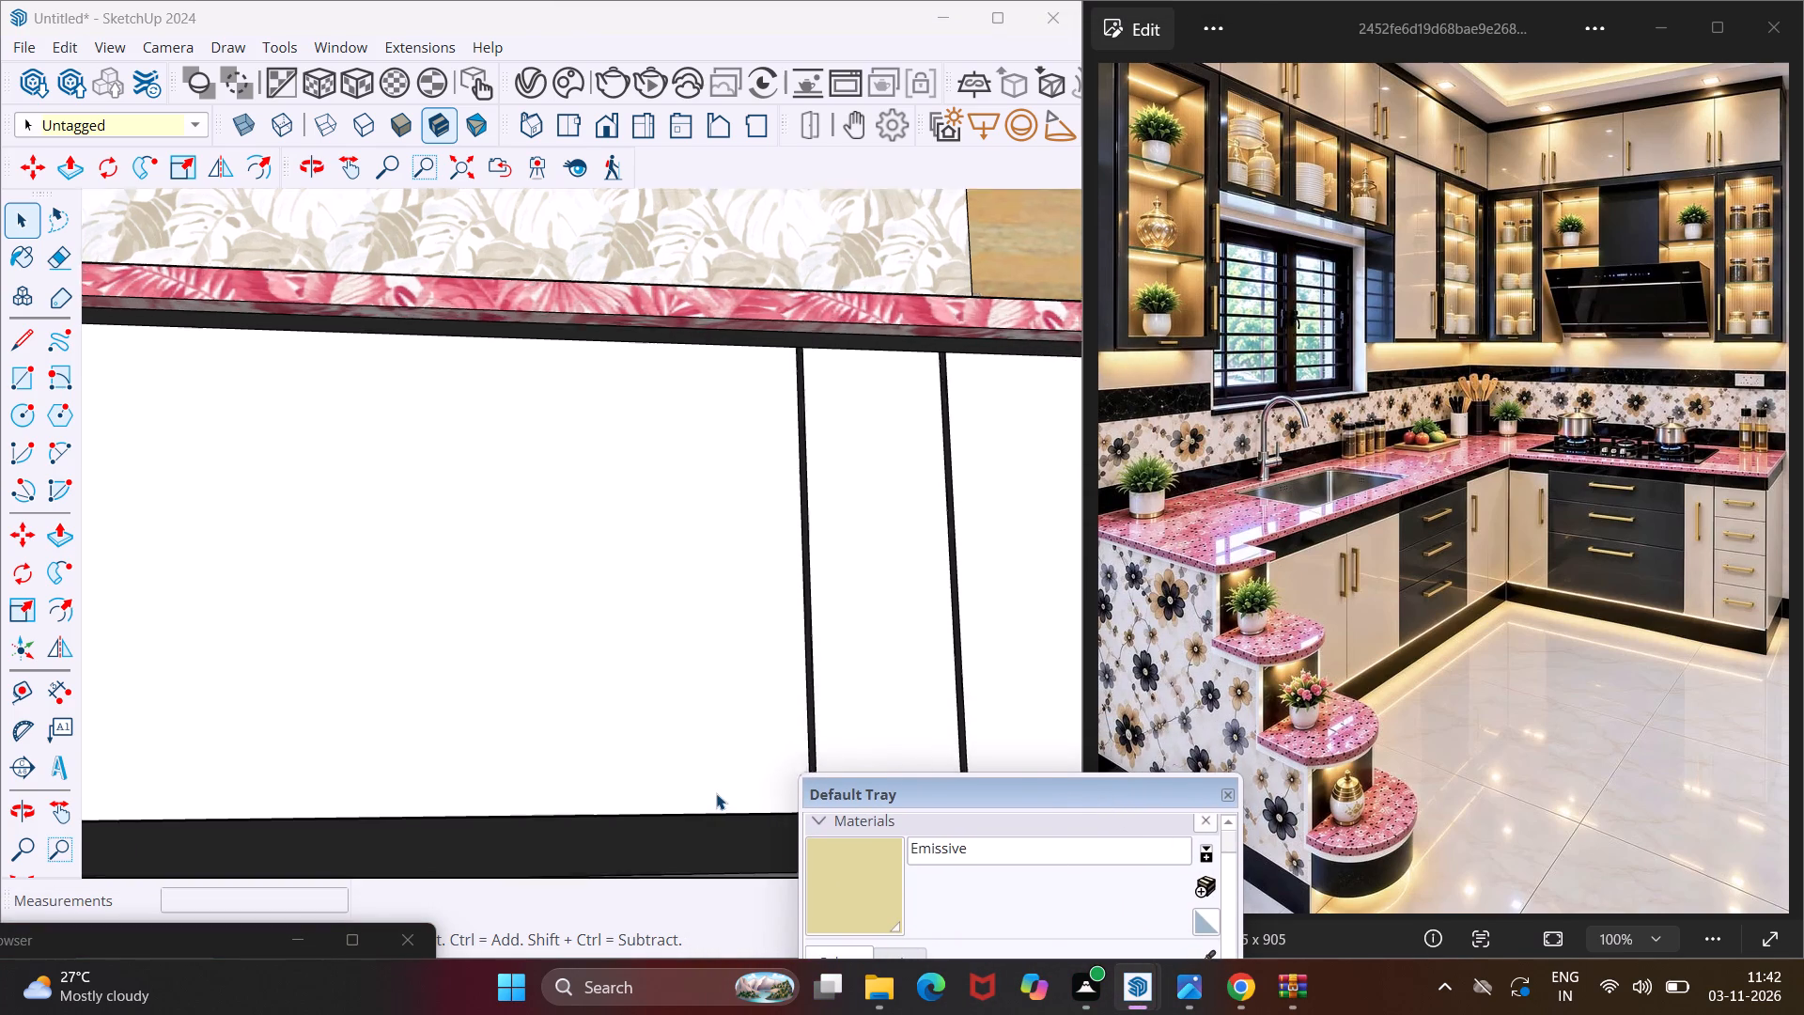
scroll(716, 793, "up", 2)
middle_click_drag(716, 793, 819, 736)
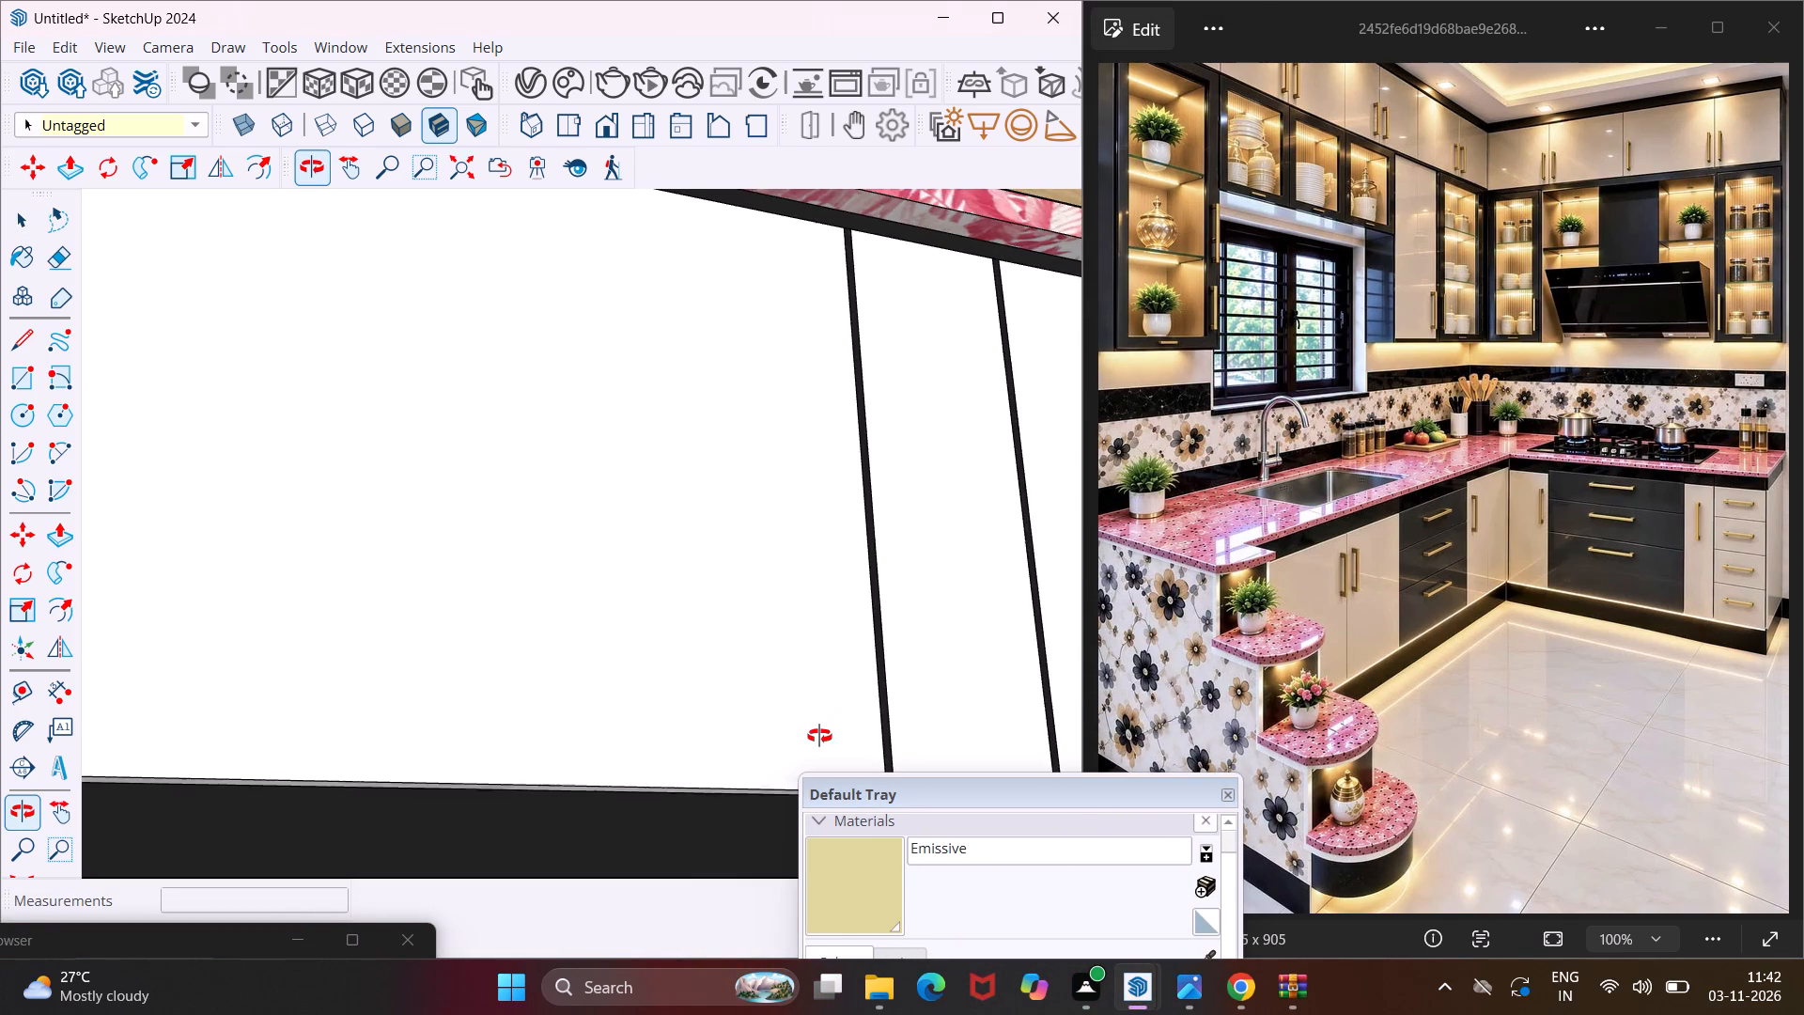
middle_click_drag(819, 736, 823, 745)
scroll(756, 785, "up", 10)
middle_click_drag(756, 785, 876, 753)
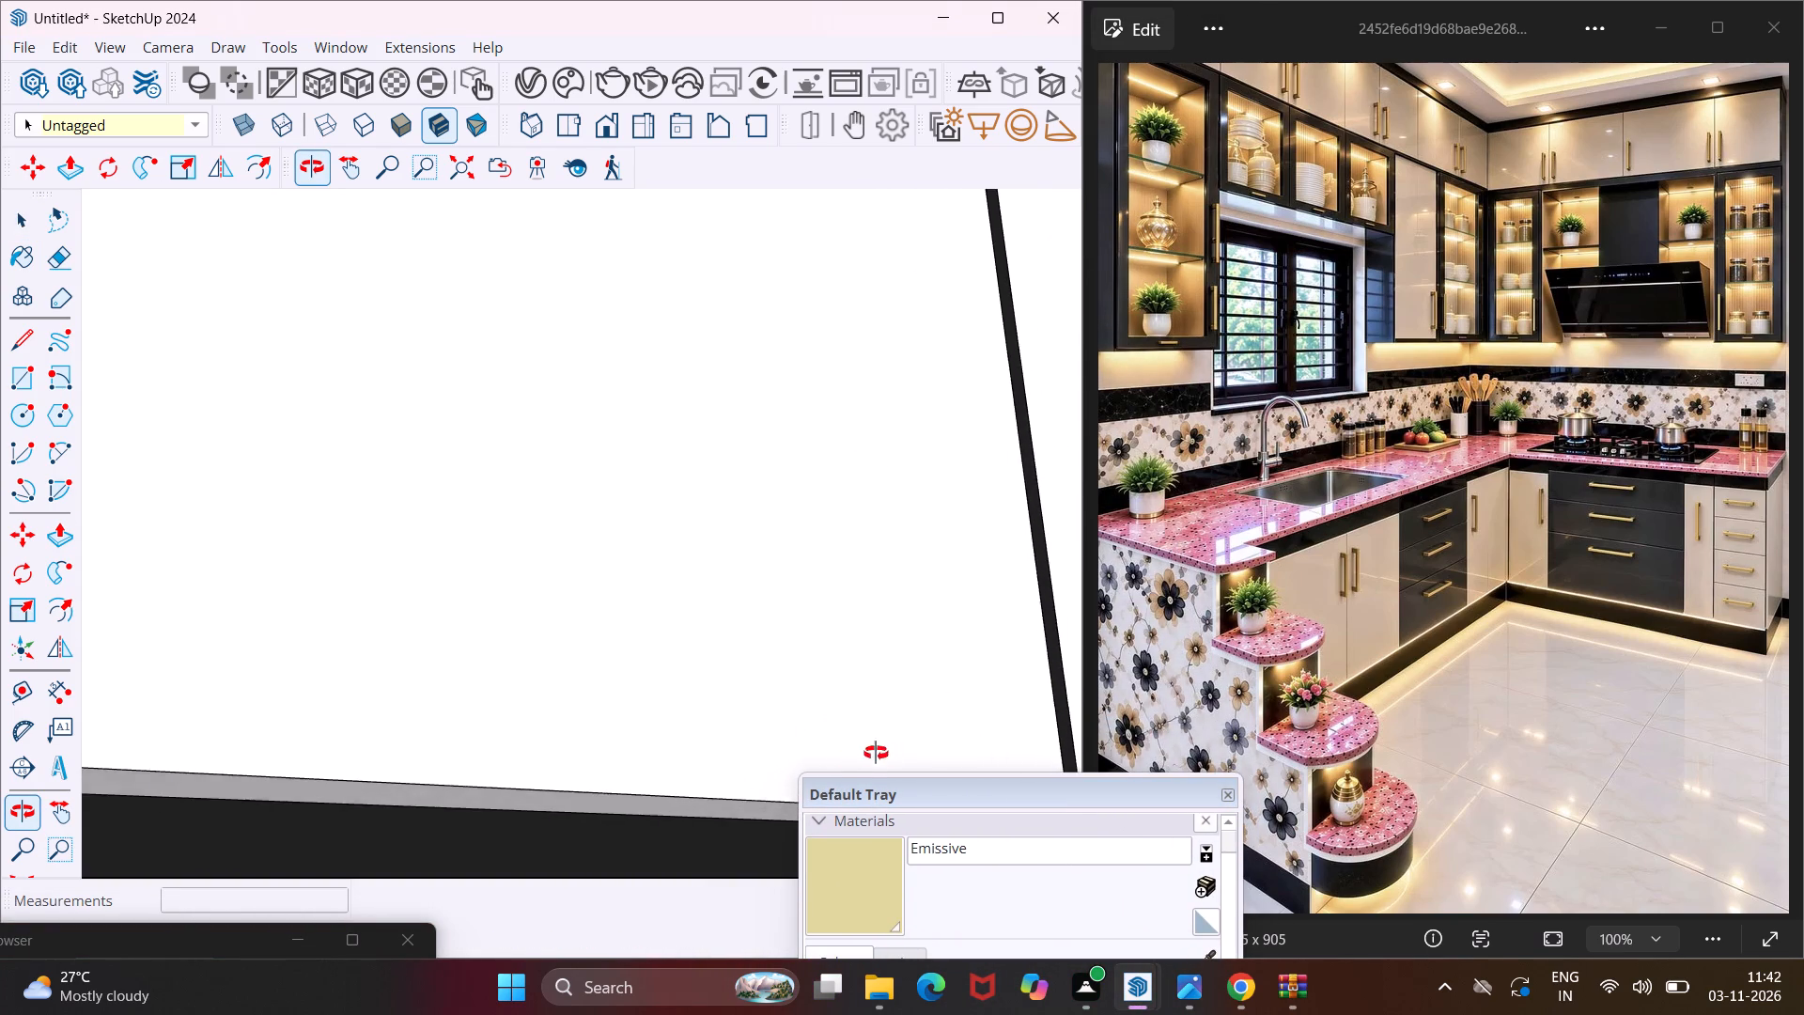
middle_click_drag(876, 753, 957, 728)
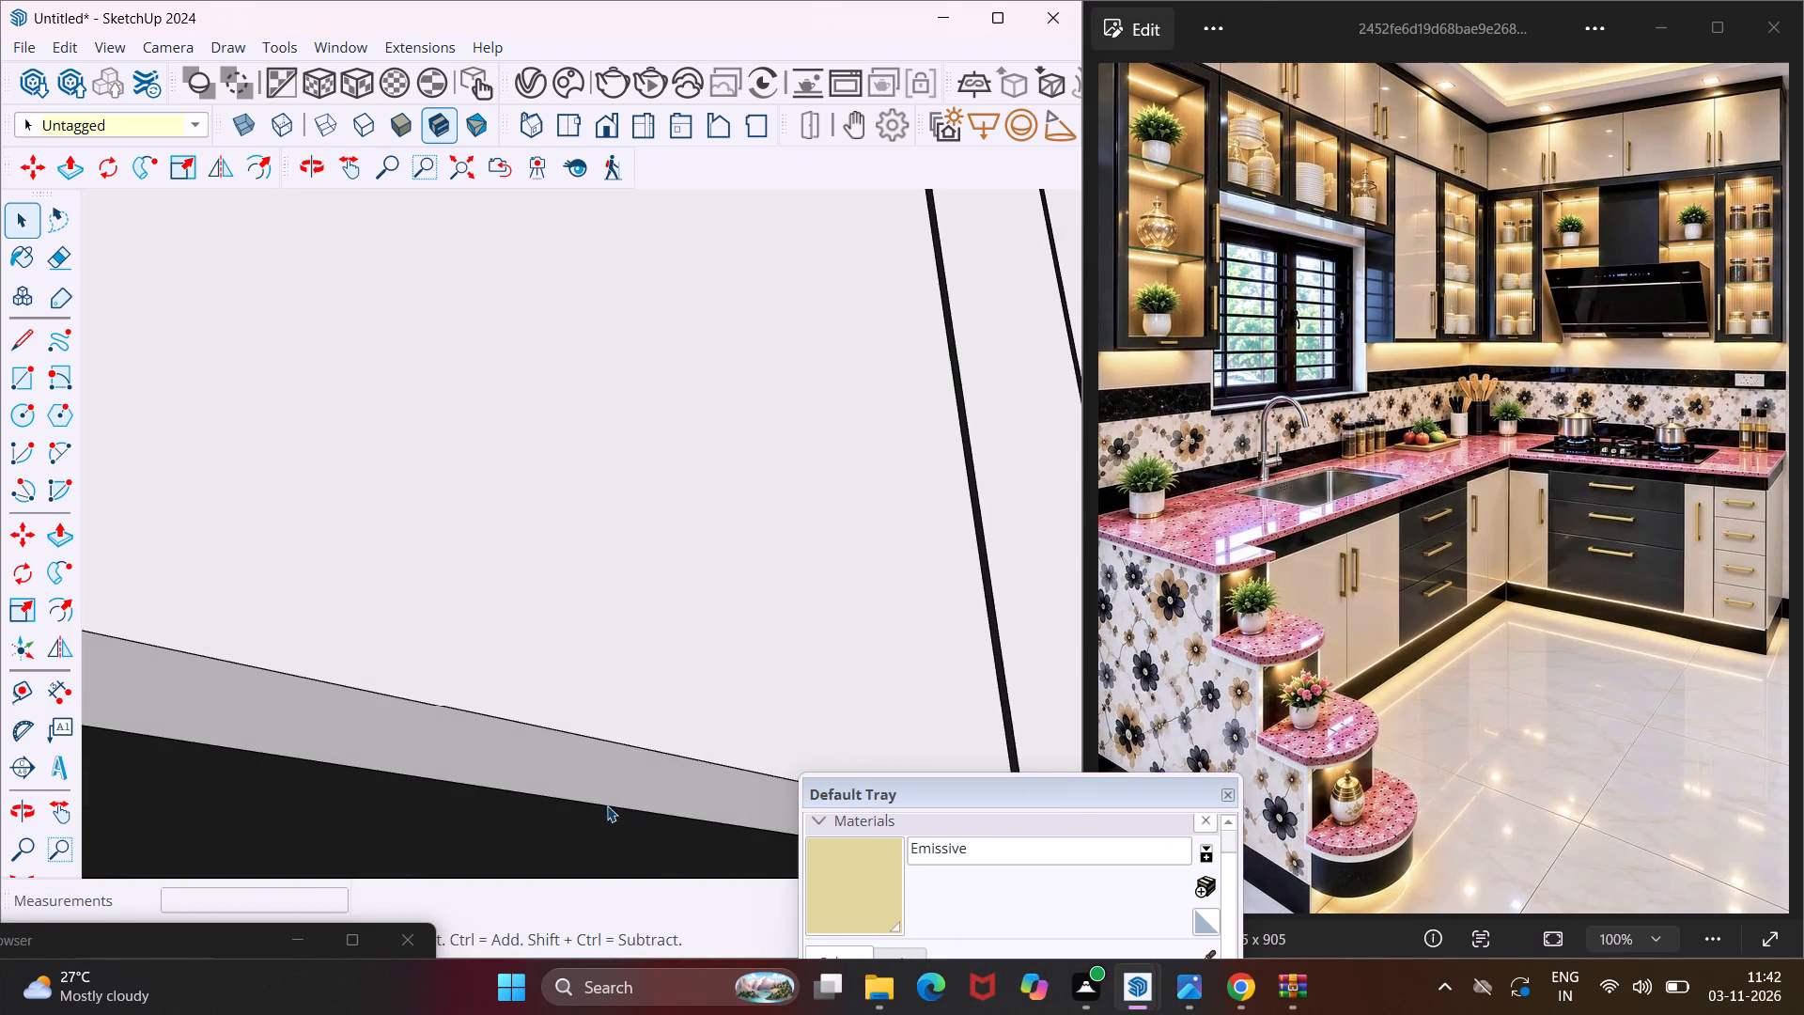
left_click(599, 804)
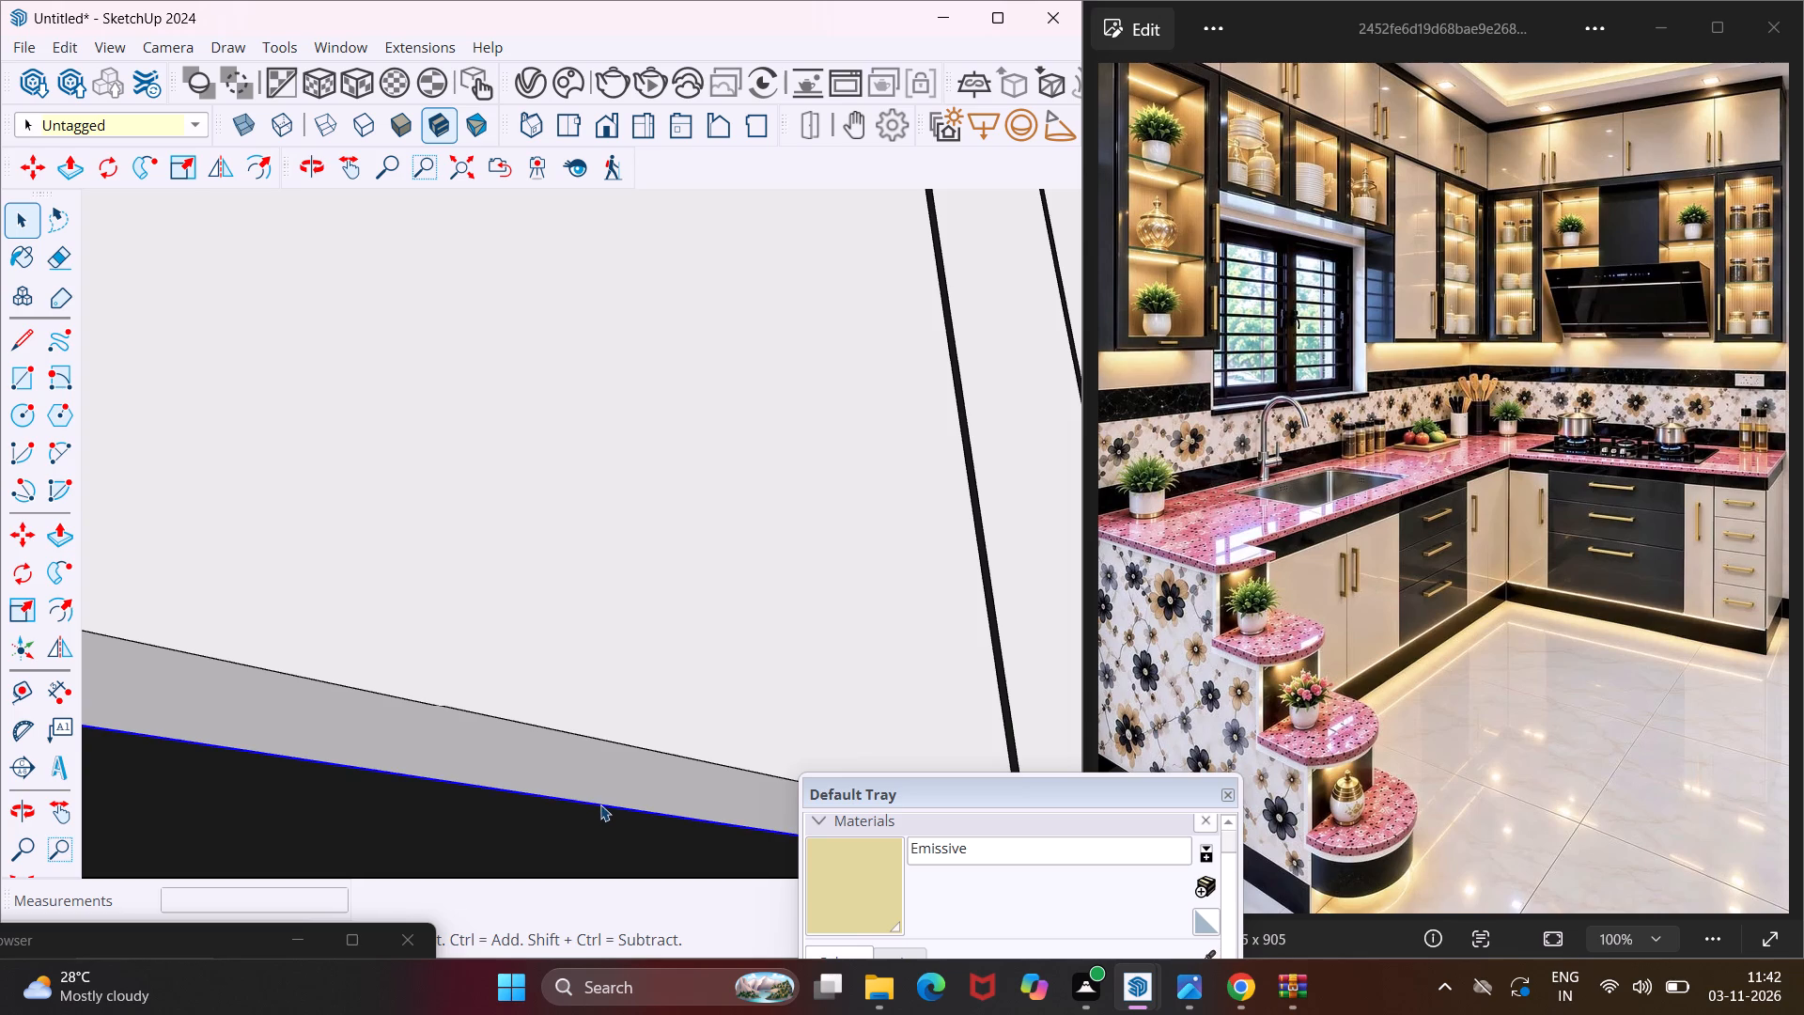
Add the adjoining top front edge segments of the skirting, running towards the end cabinet, to the selection.
scroll(582, 808, "down", 2)
middle_click_drag(605, 773, 410, 815)
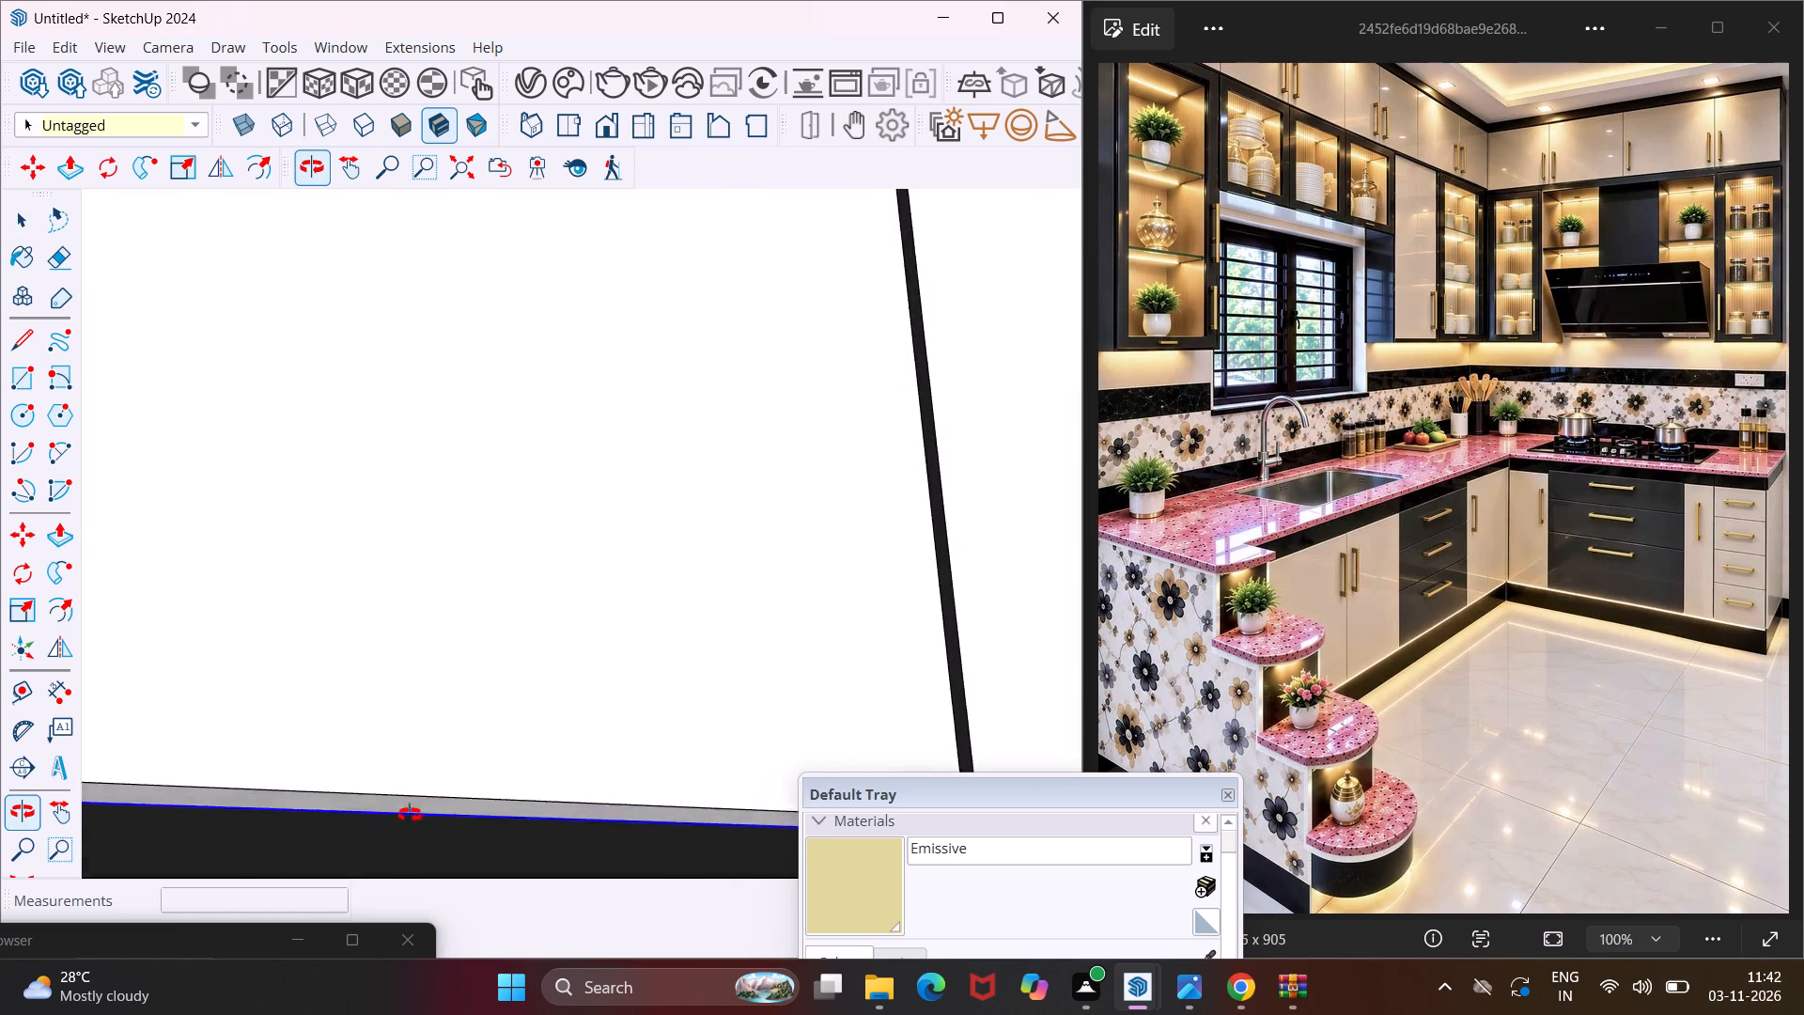
middle_click_drag(410, 815, 341, 844)
scroll(445, 743, "down", 5)
scroll(808, 615, "down", 1)
middle_click_drag(808, 615, 608, 663)
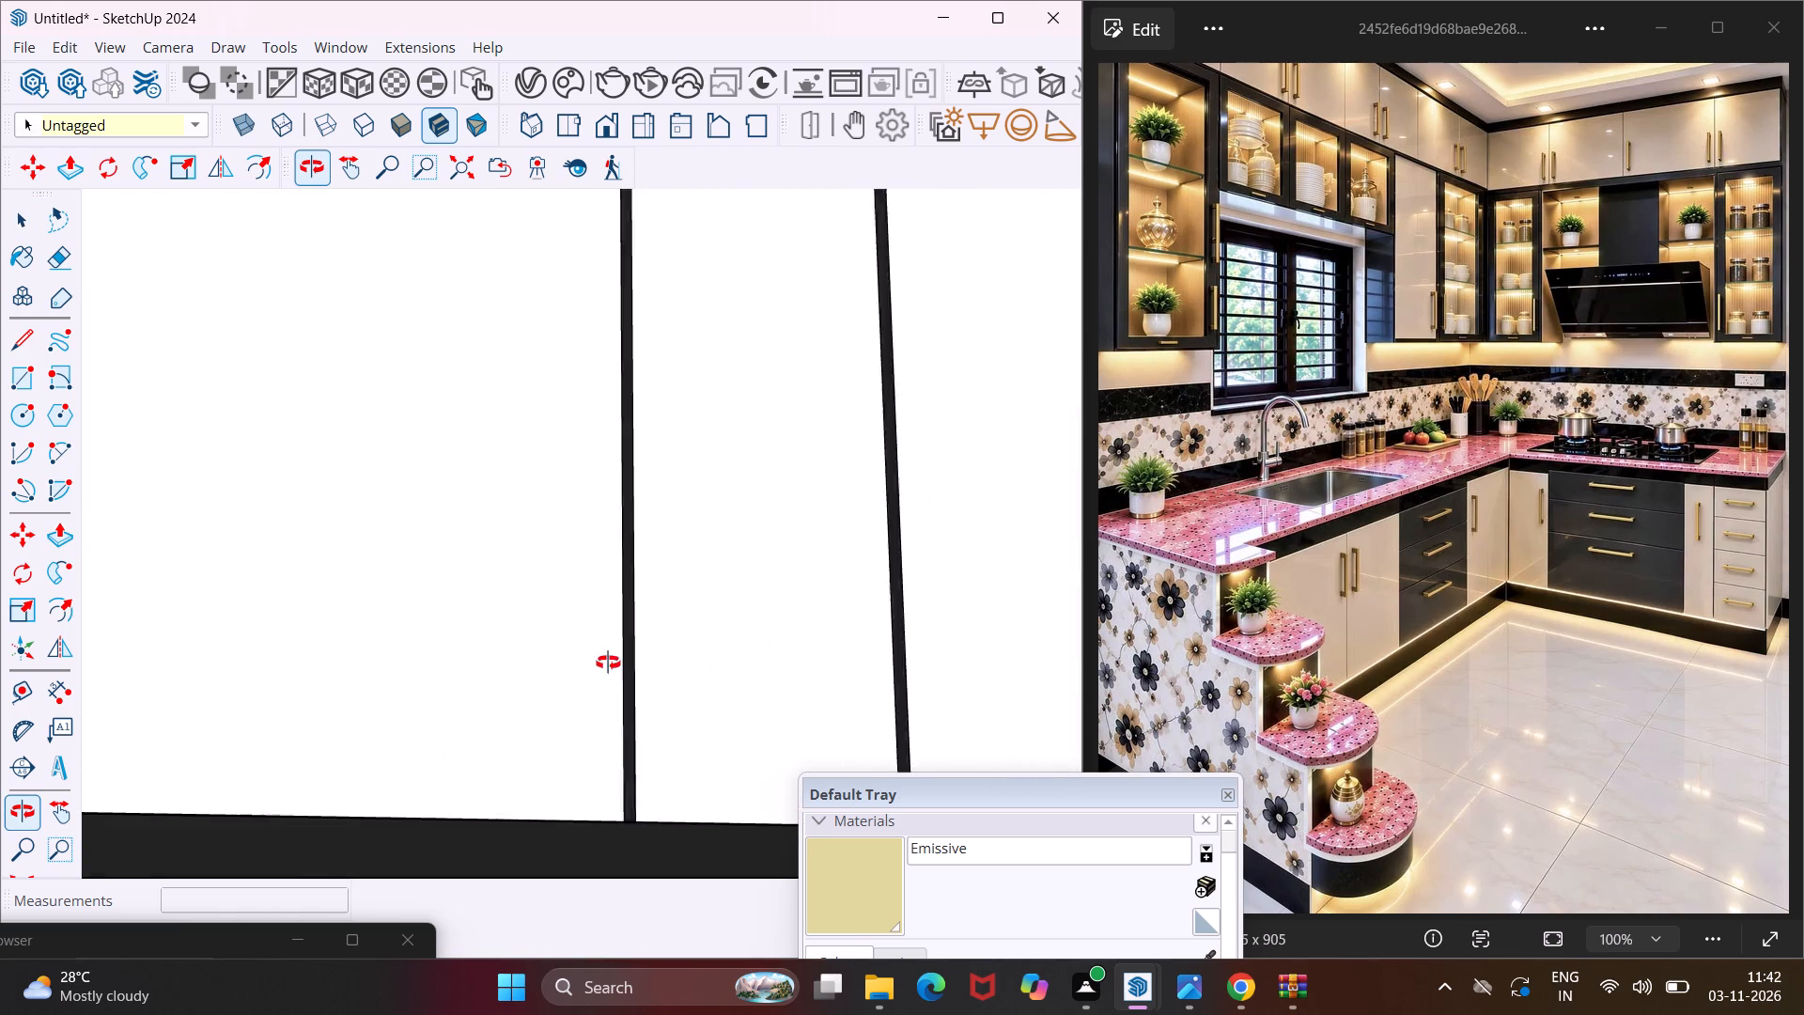
middle_click_drag(608, 663, 470, 721)
scroll(424, 664, "down", 9)
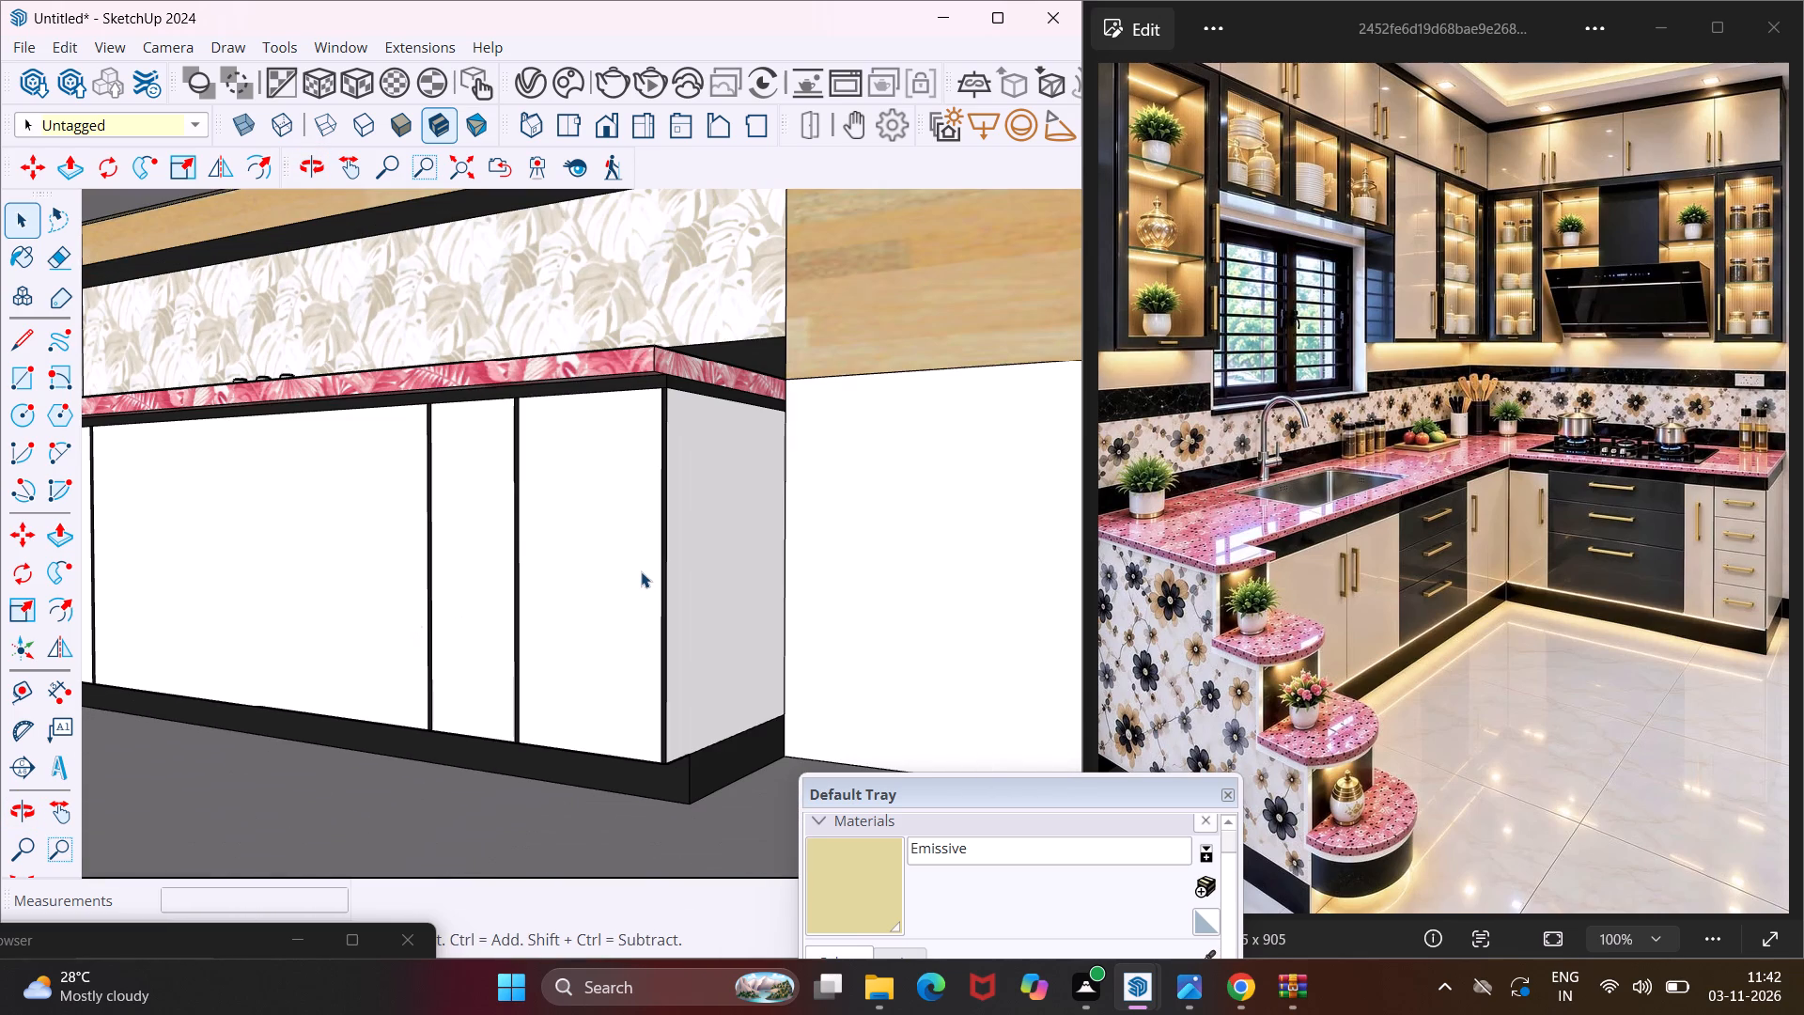
scroll(691, 707, "up", 4)
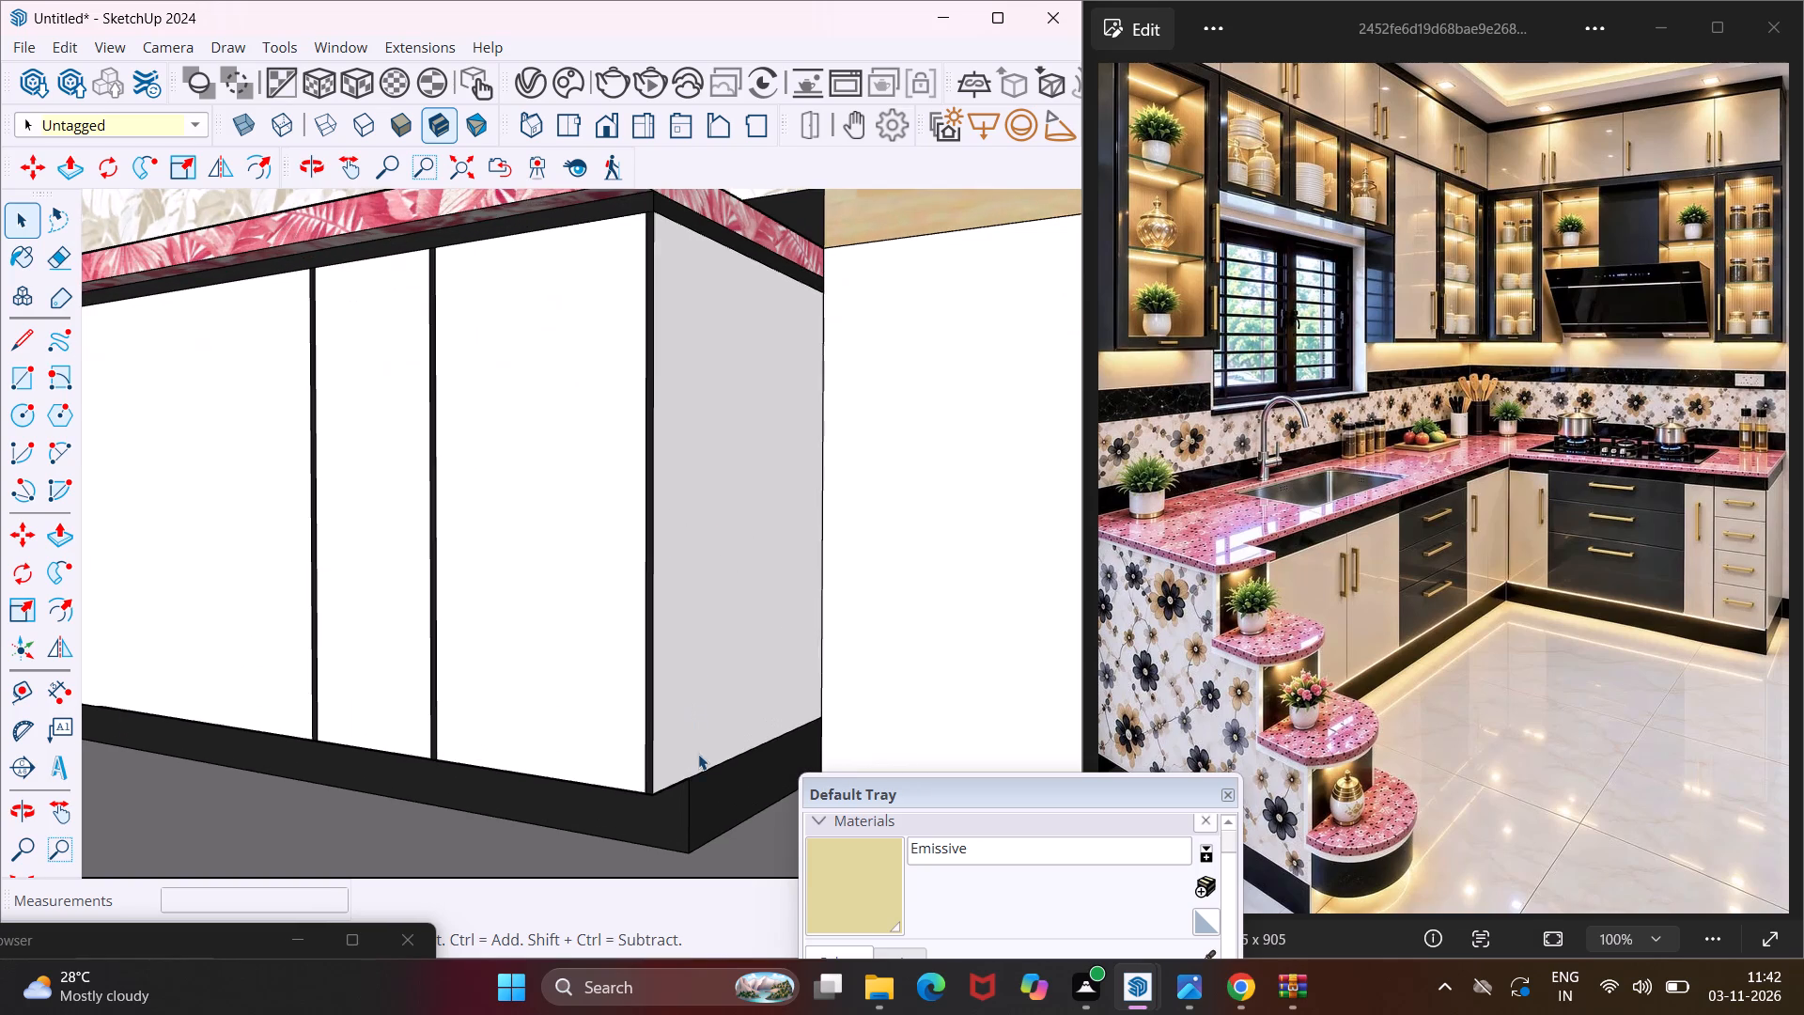
middle_click_drag(698, 754, 582, 661)
scroll(607, 715, "up", 5)
middle_click_drag(584, 774, 661, 727)
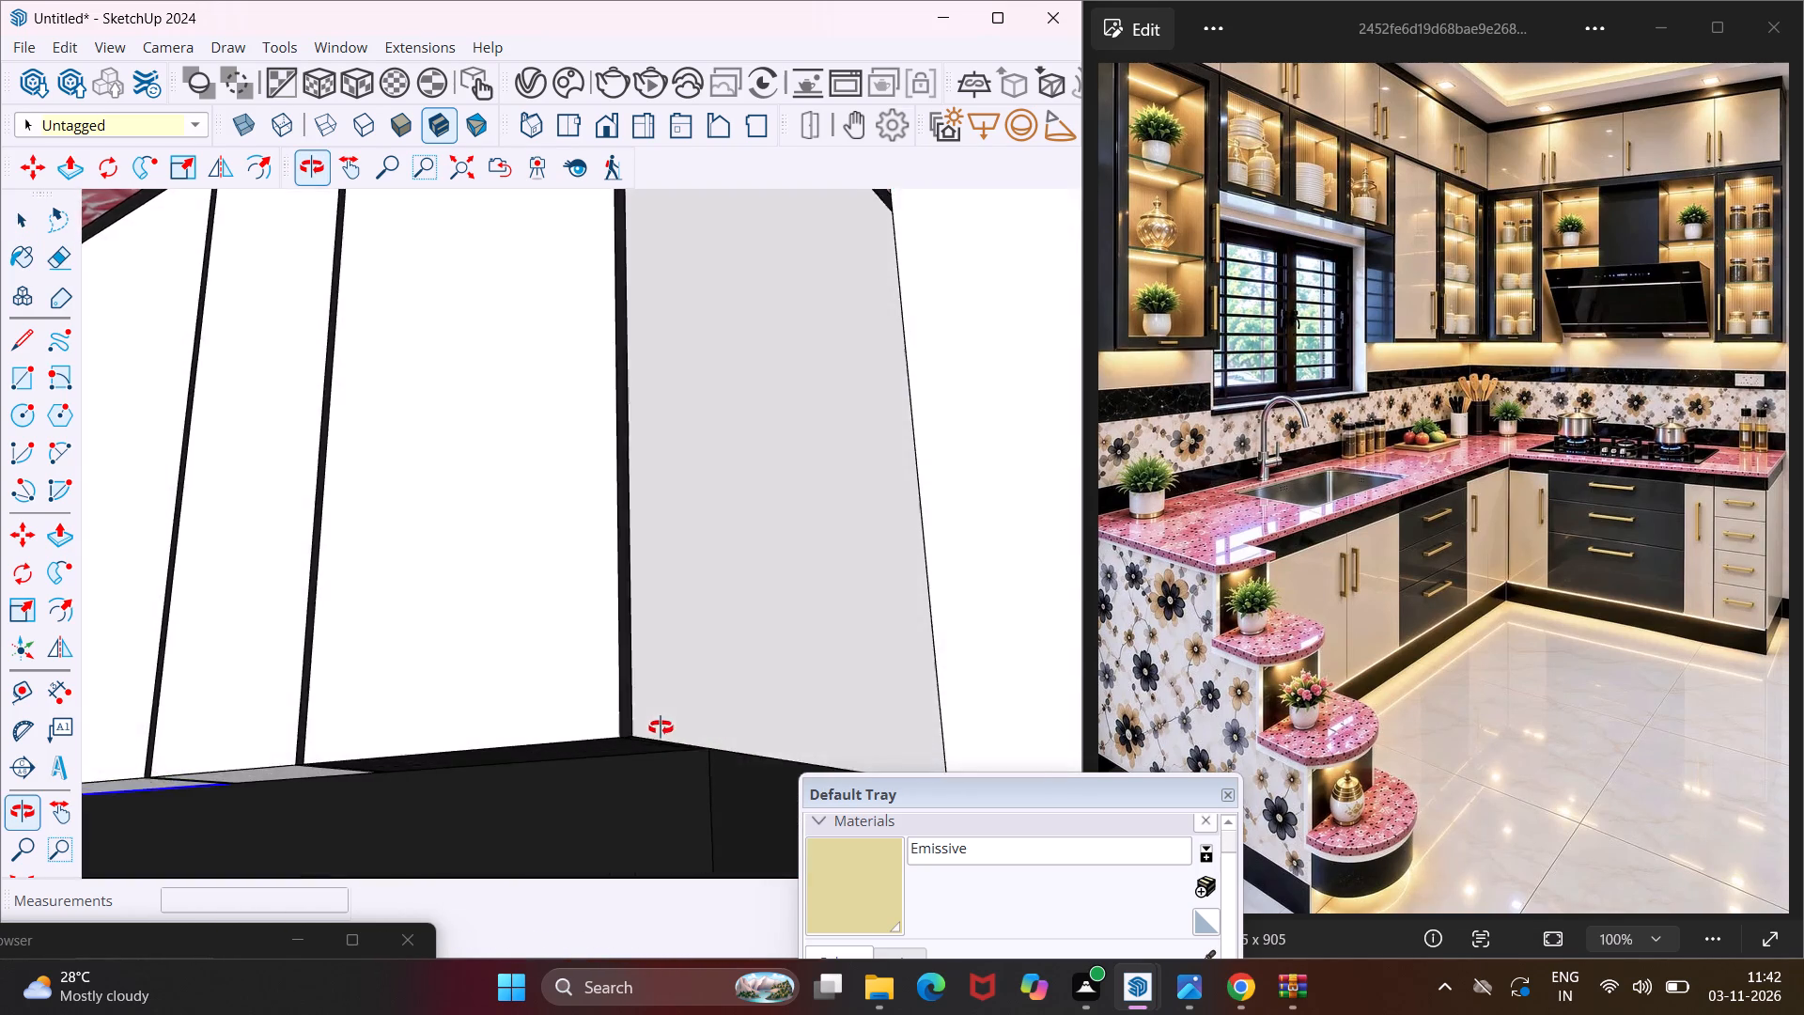
middle_click_drag(661, 727, 692, 744)
scroll(312, 767, "up", 3)
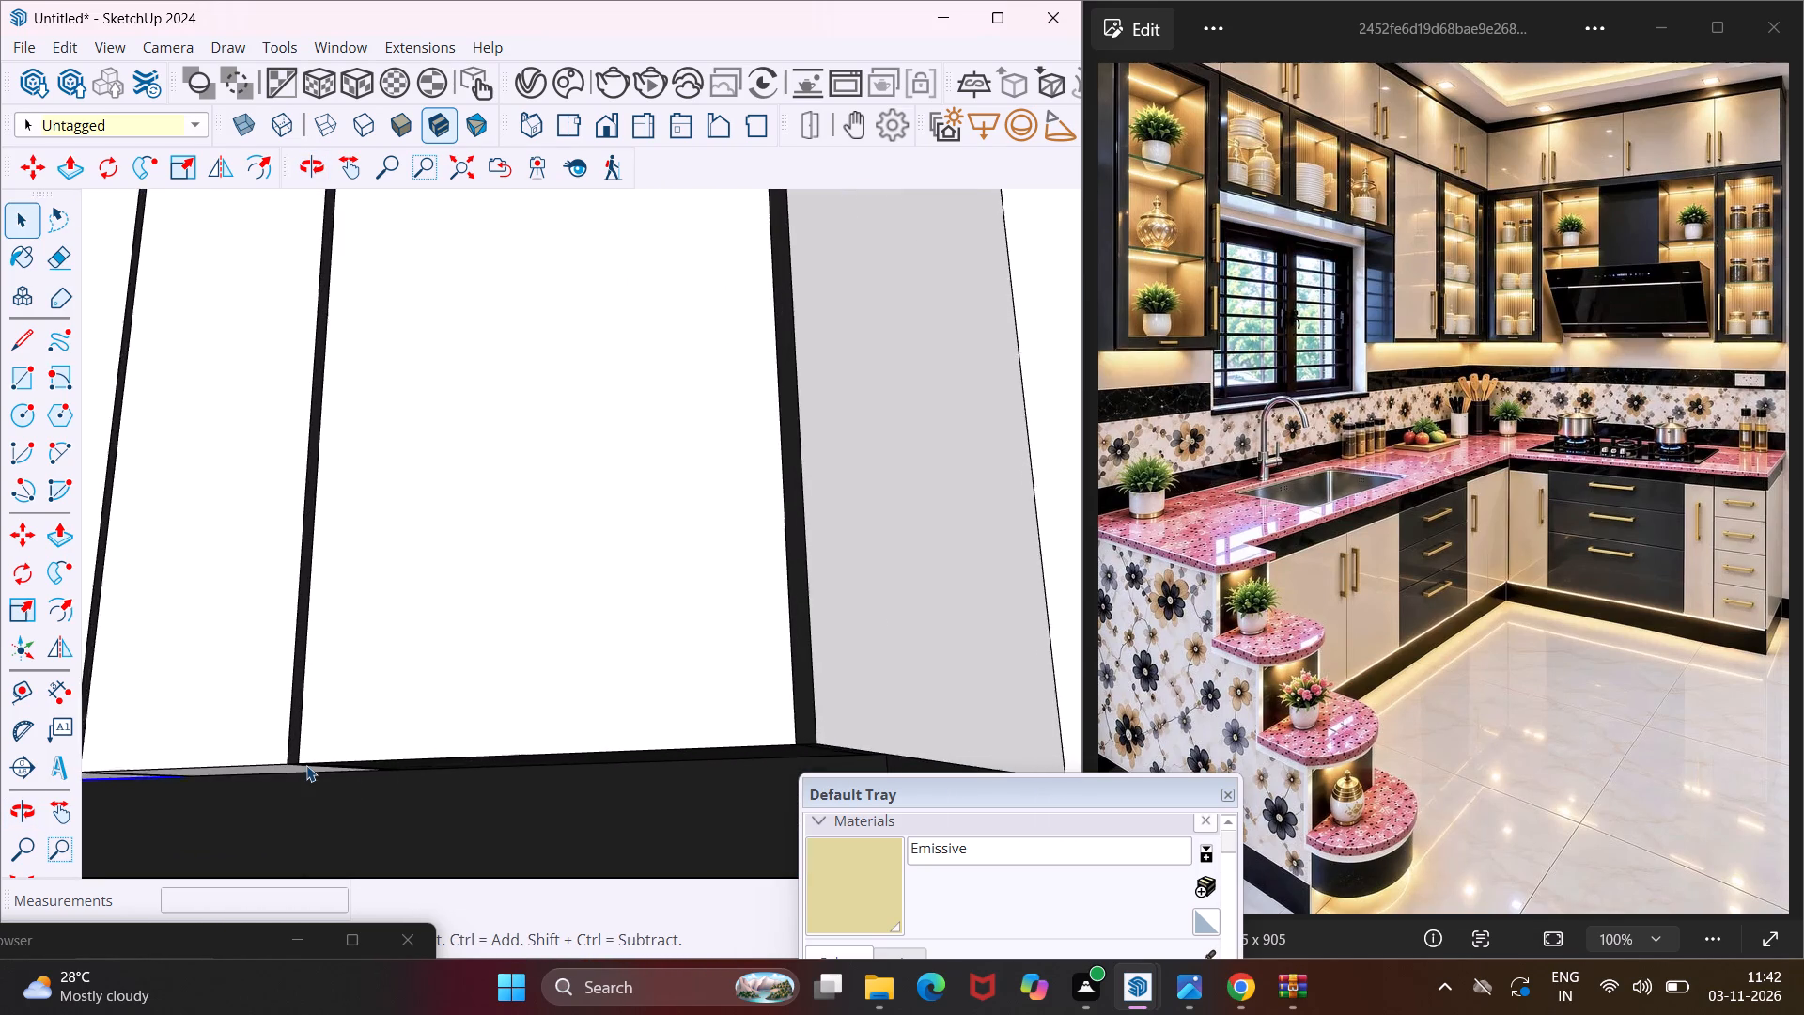
scroll(306, 765, "up", 4)
middle_click_drag(306, 778, 455, 731)
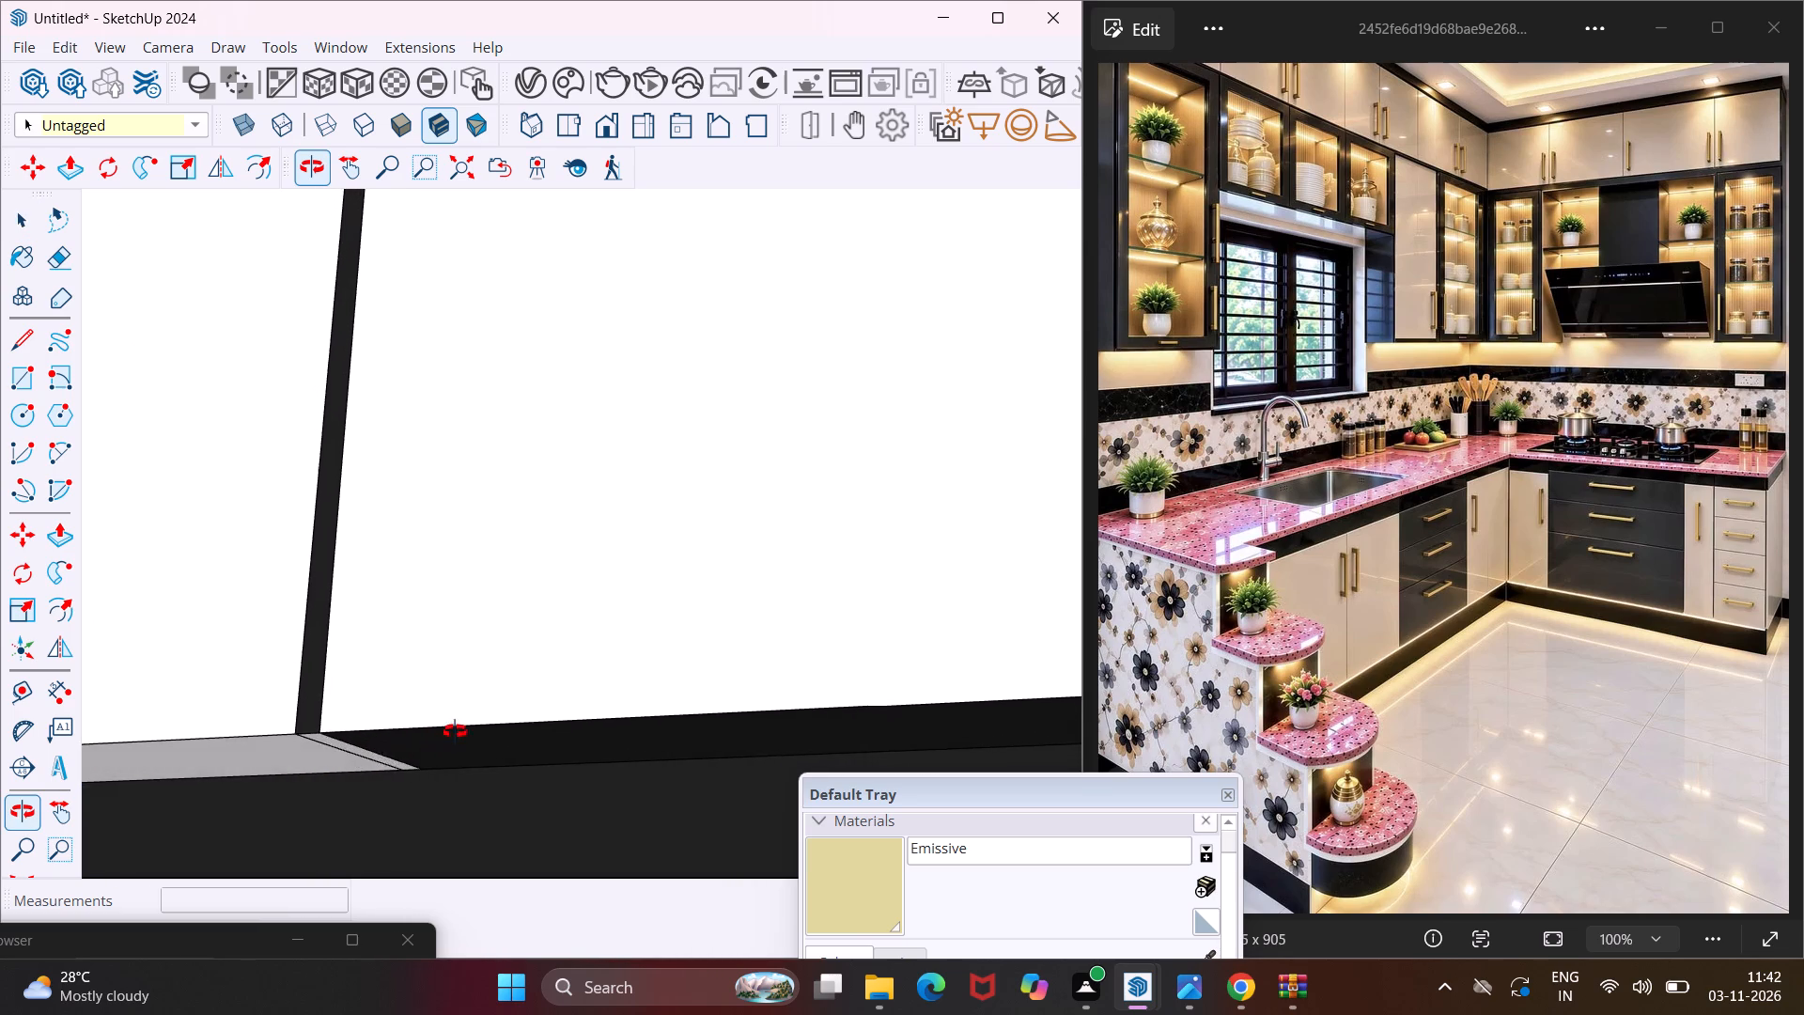
middle_click_drag(455, 731, 503, 718)
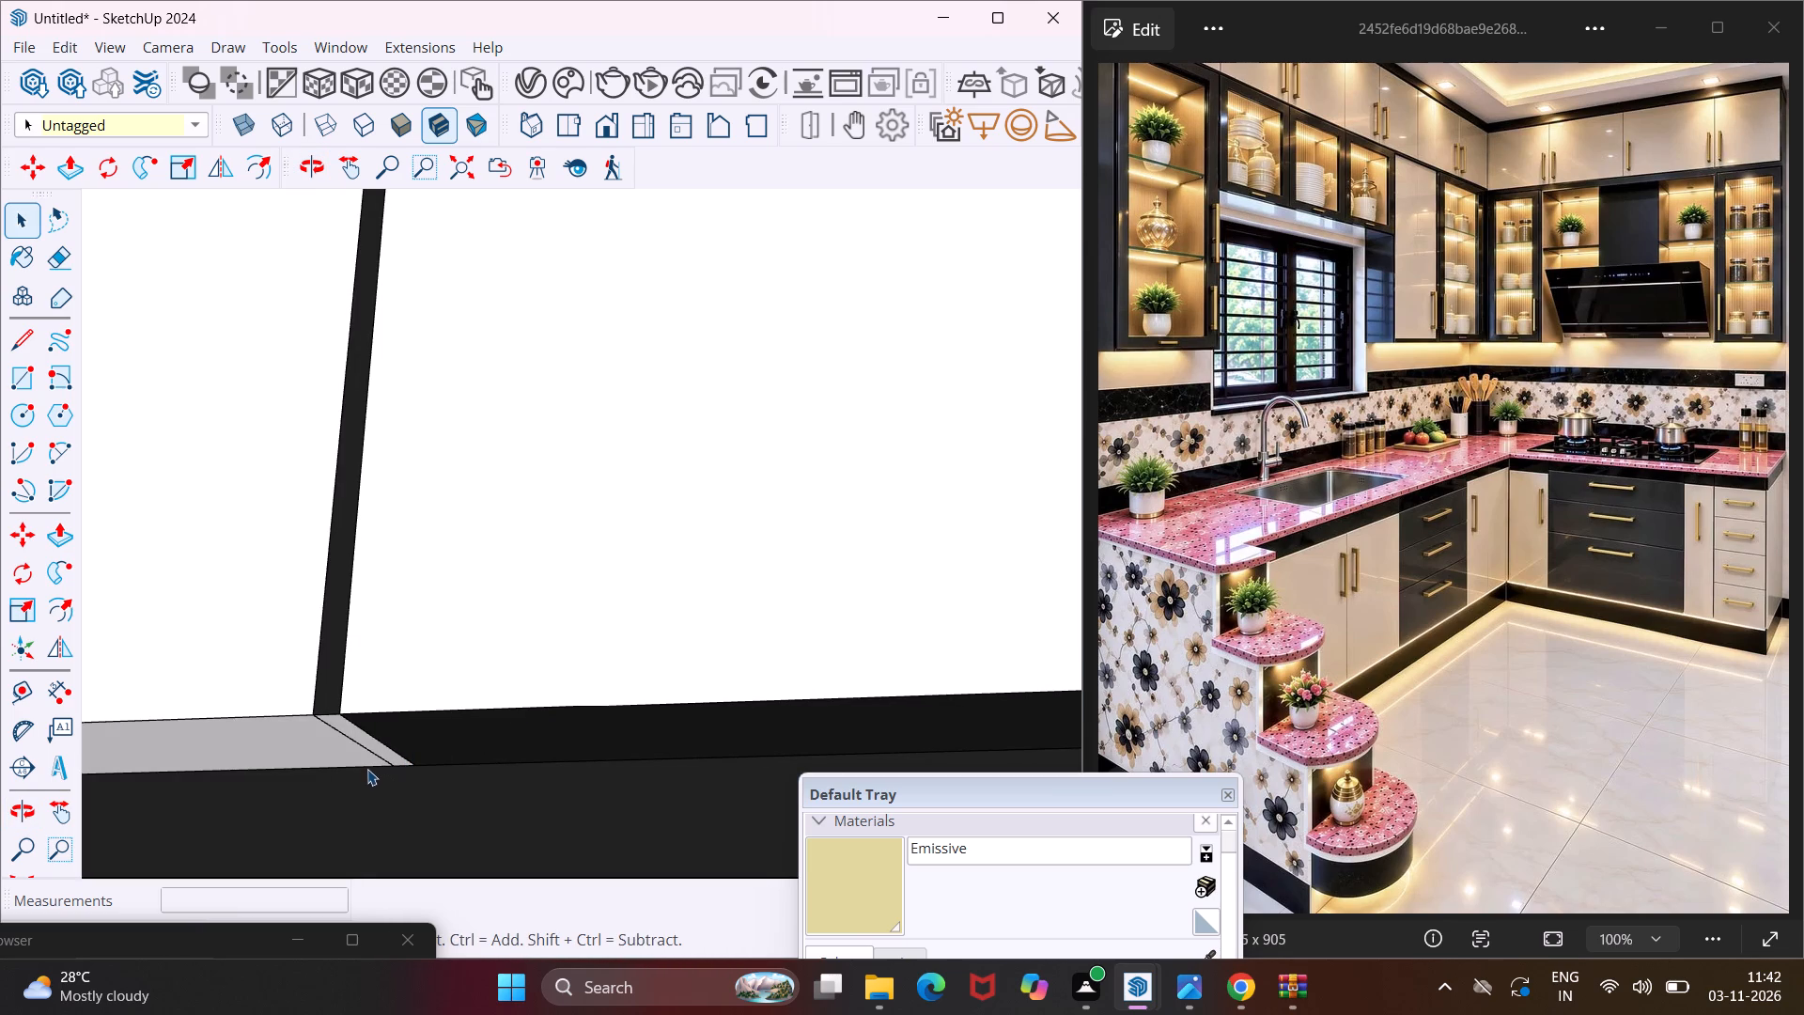
left_click(367, 769, "ctrl")
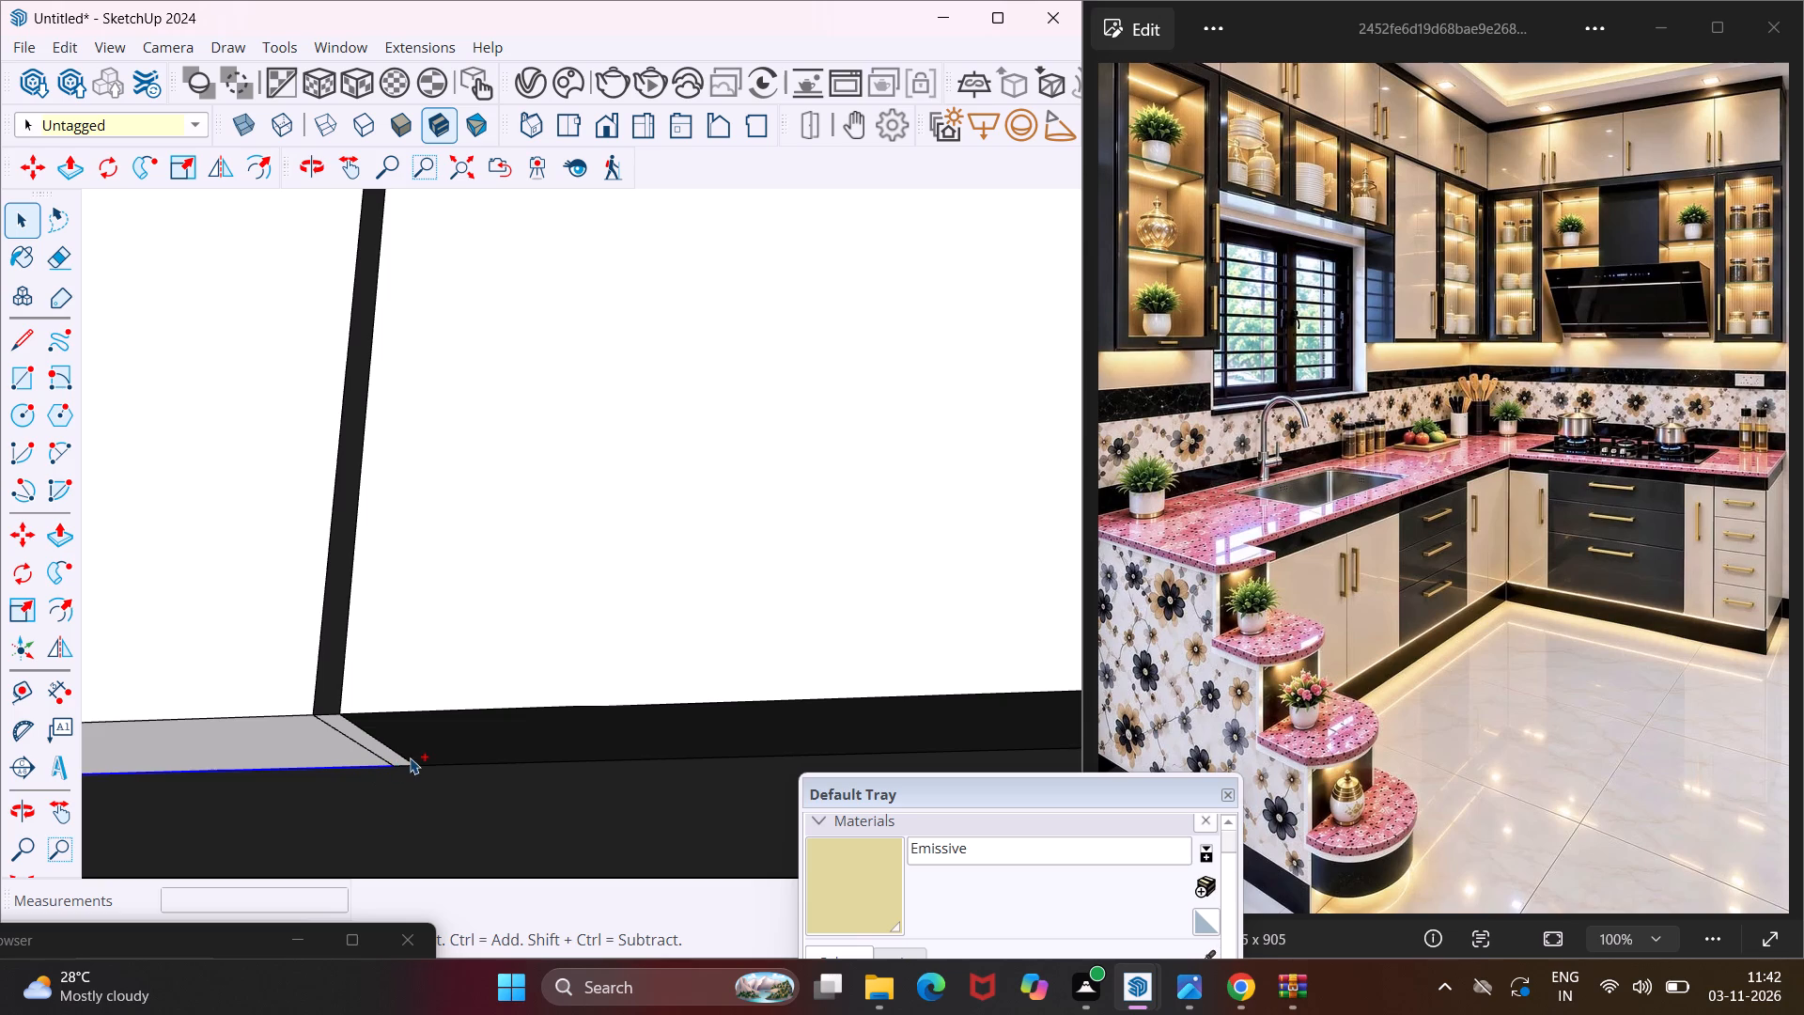
scroll(401, 762, "up", 7, "ctrl")
left_click(404, 769, "ctrl")
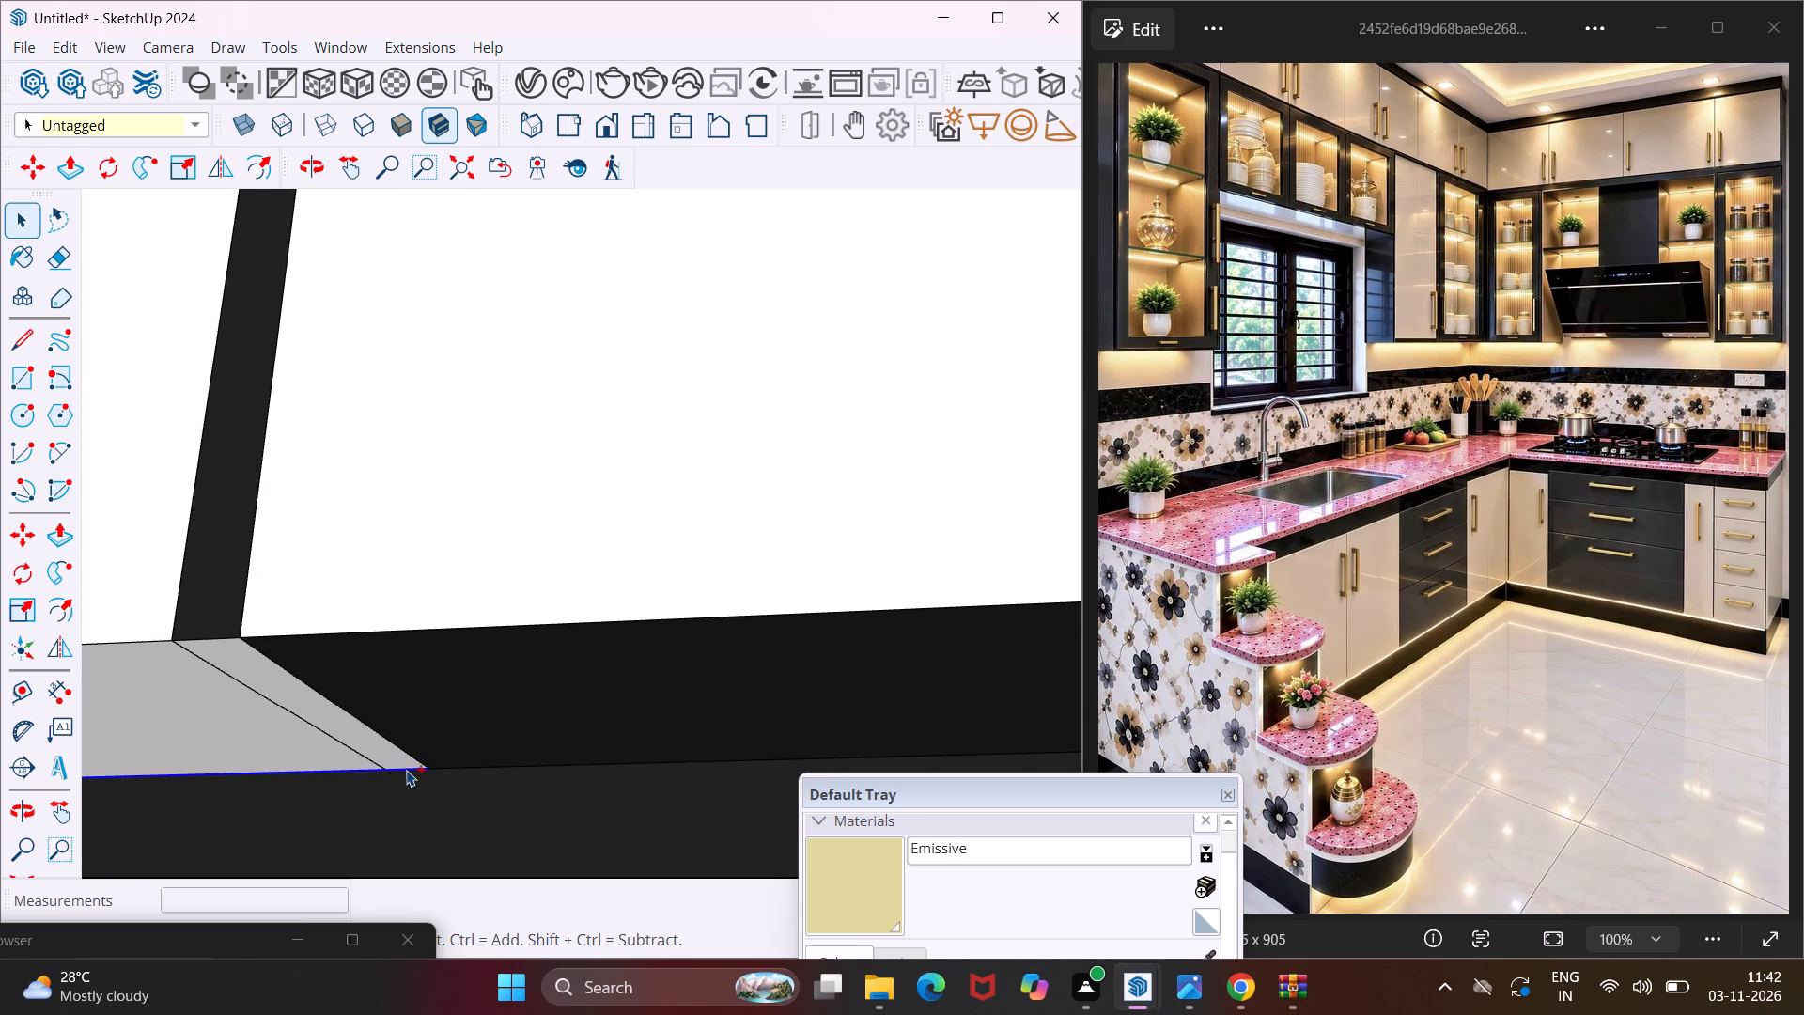
left_click(445, 770, "ctrl")
Add the last short top edge segment at the skirting's outer end corner to the selection.
scroll(431, 758, "down", 5, "ctrl")
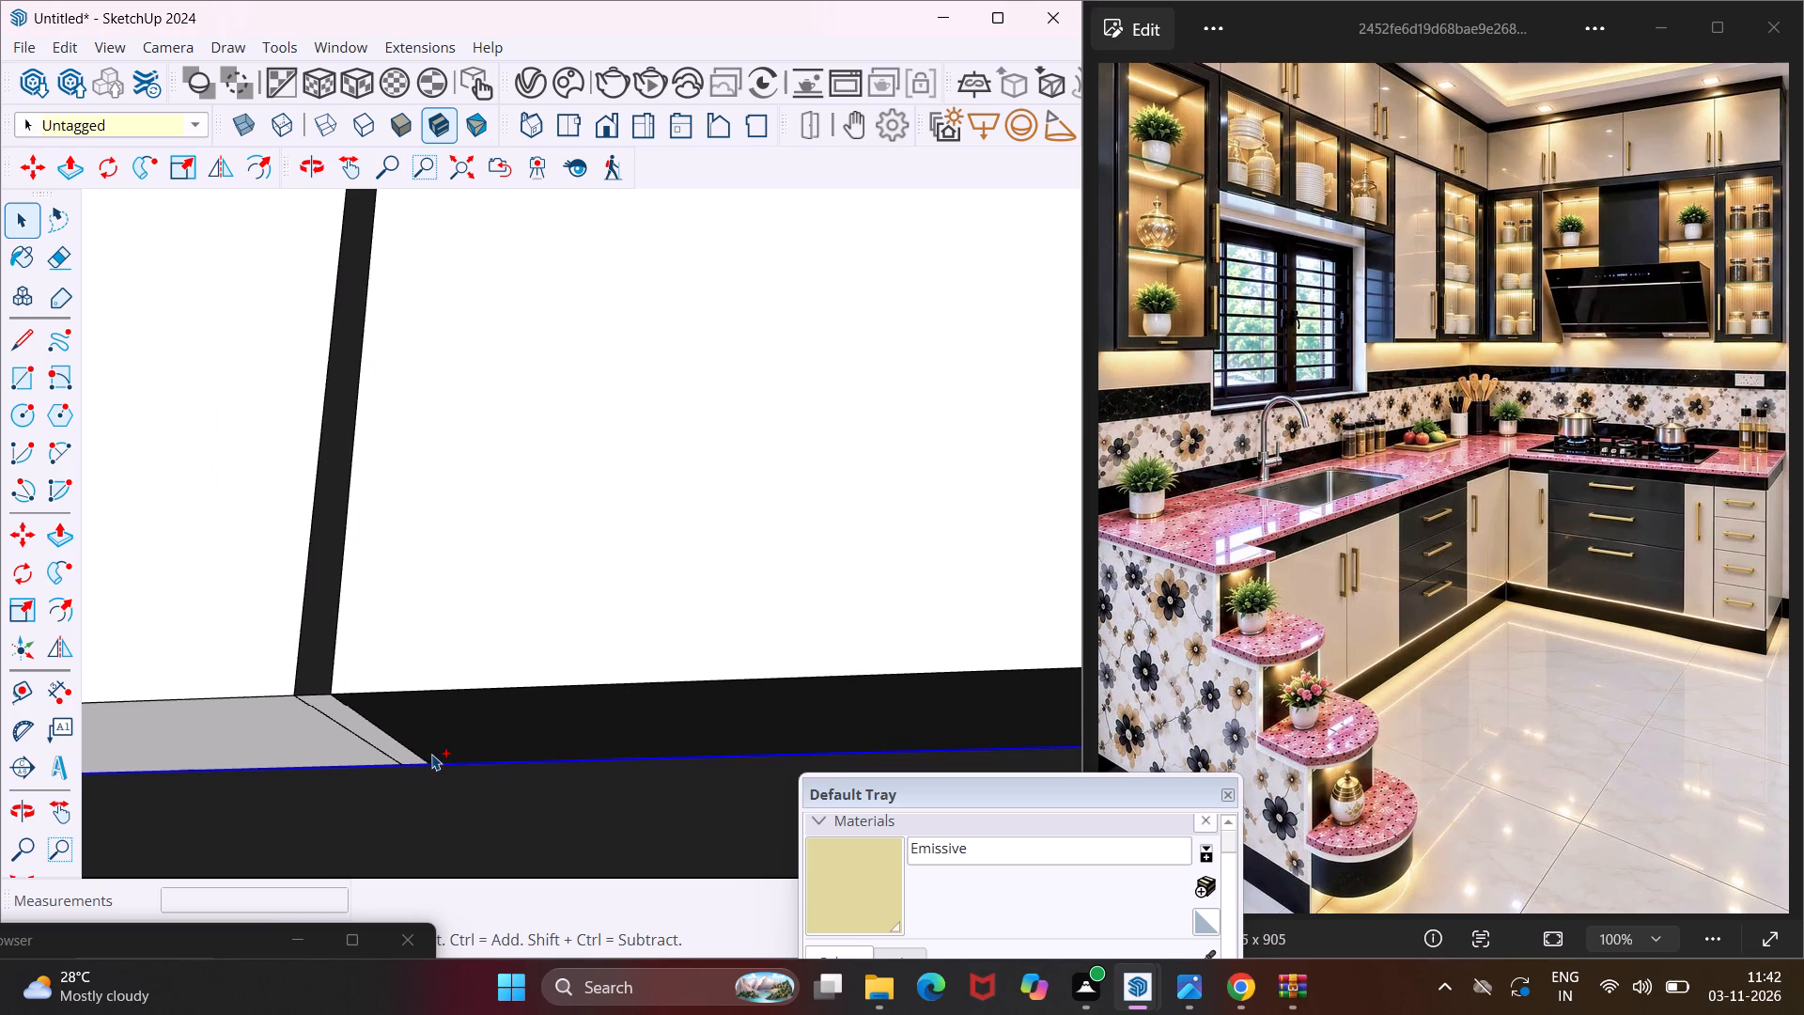
scroll(458, 726, "down", 2, "ctrl")
middle_click_drag(498, 686, 394, 718, "ctrl")
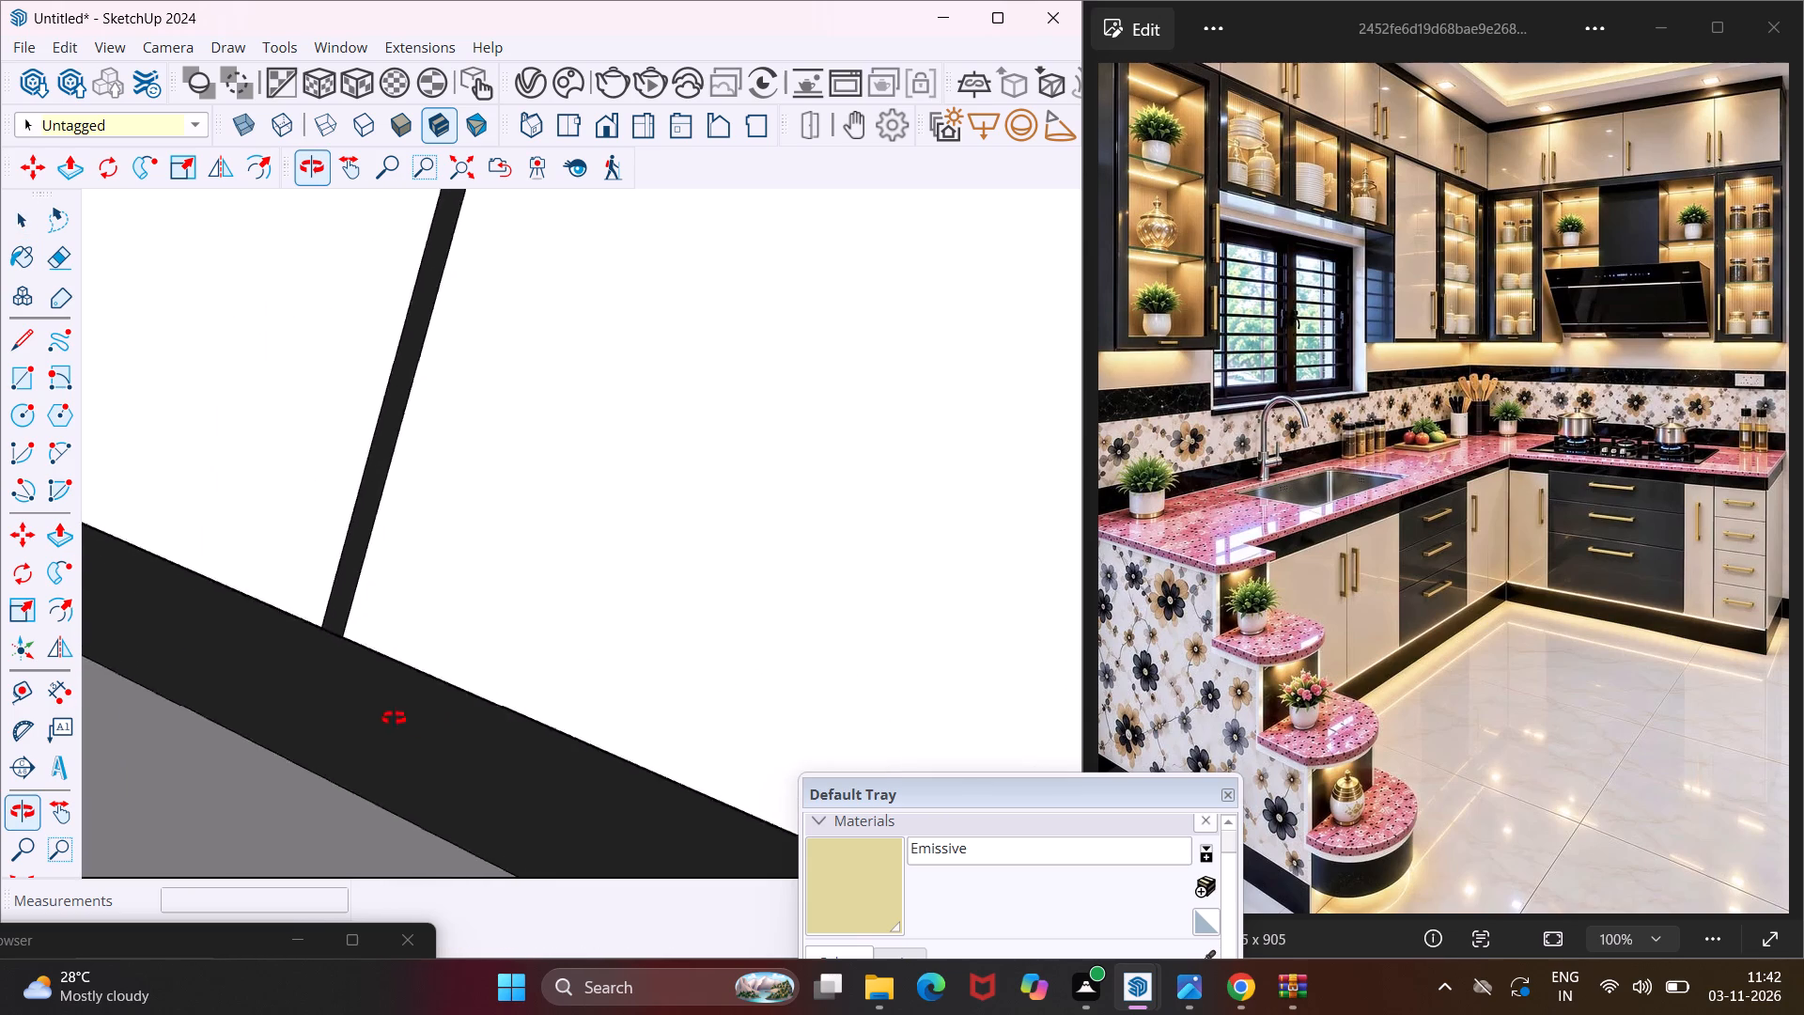
middle_click_drag(394, 718, 336, 620, "ctrl")
scroll(348, 608, "down", 11, "ctrl")
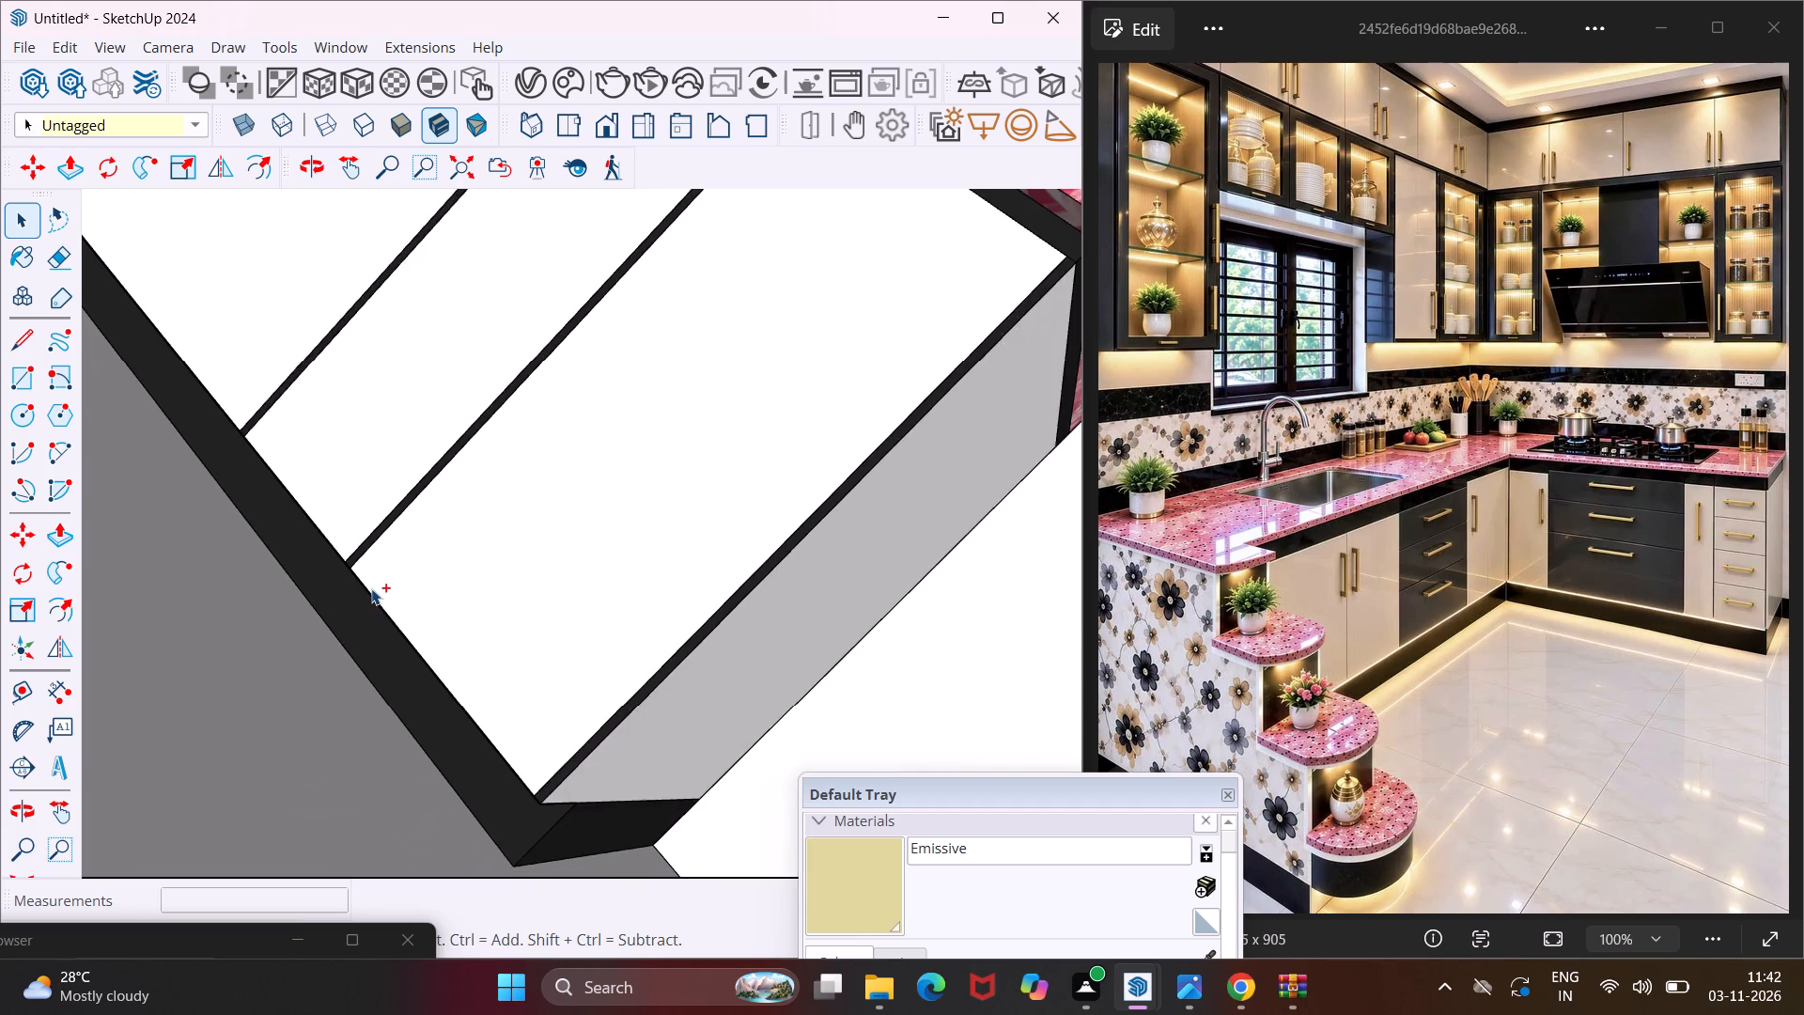
scroll(371, 588, "down", 3, "ctrl")
middle_click_drag(448, 710, 423, 491, "ctrl")
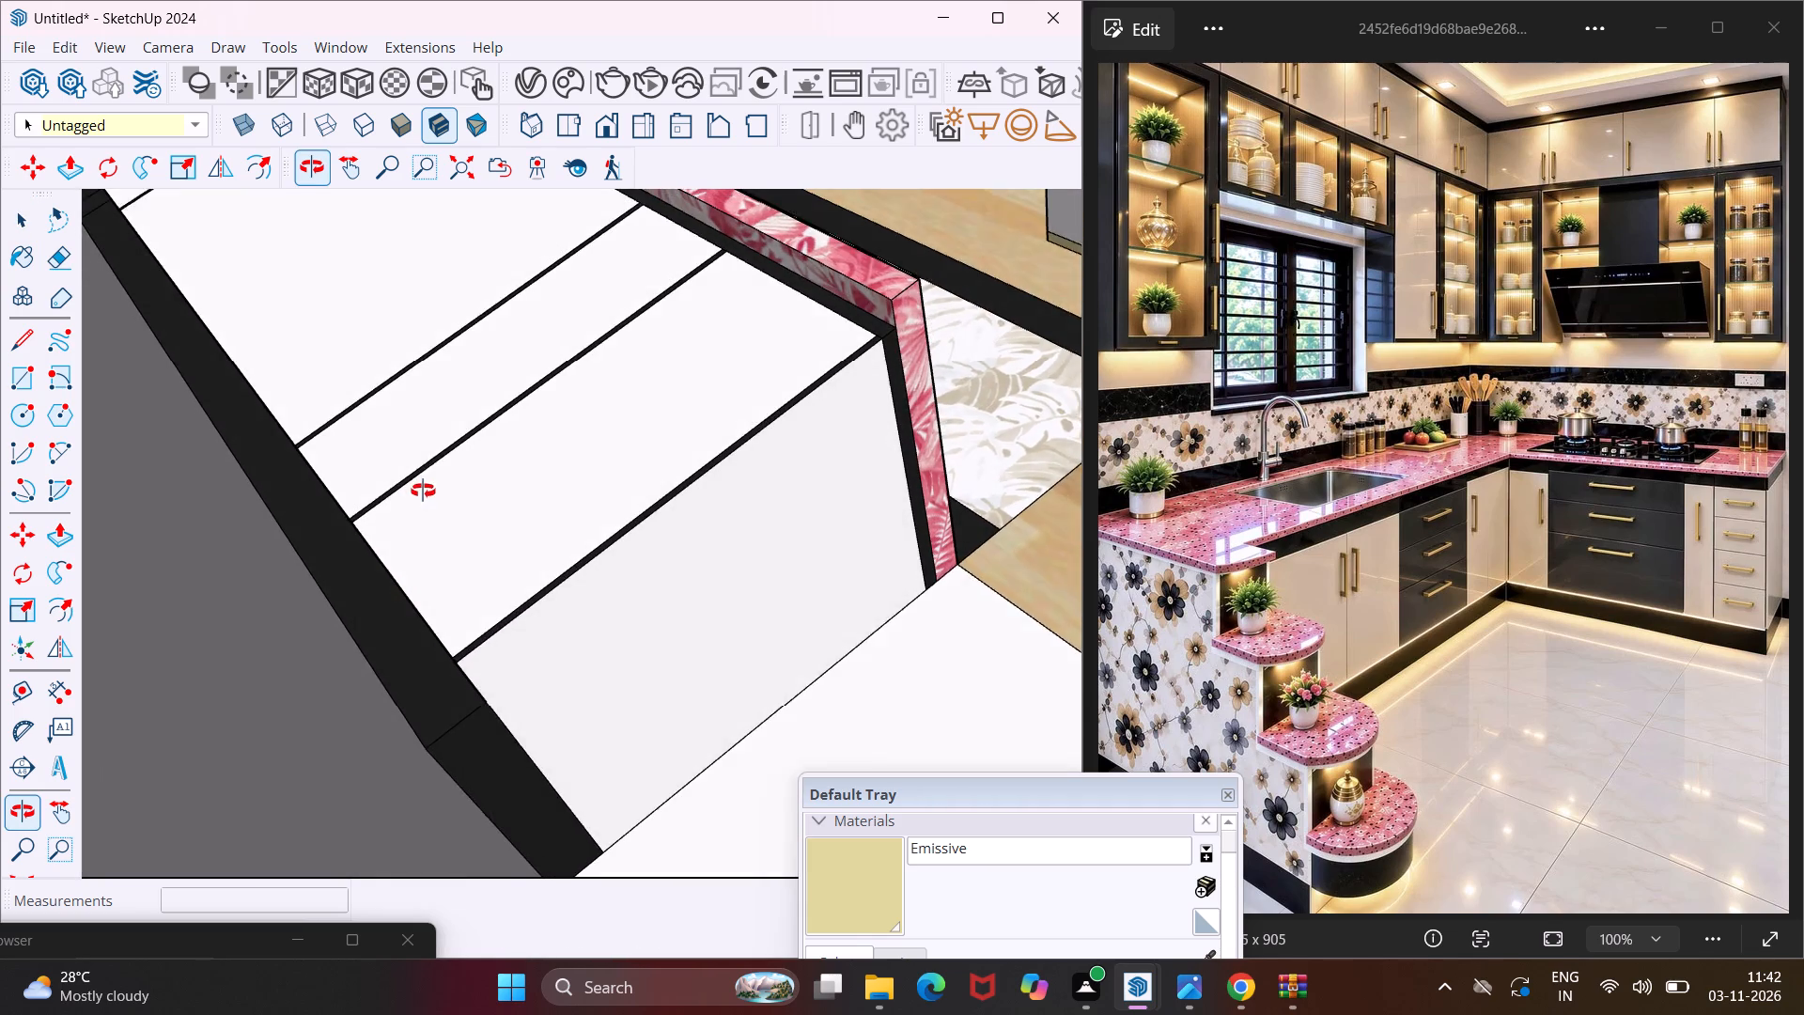
middle_click_drag(423, 491, 425, 462, "ctrl")
scroll(472, 665, "up", 3, "ctrl")
middle_click_drag(471, 699, 543, 707, "ctrl")
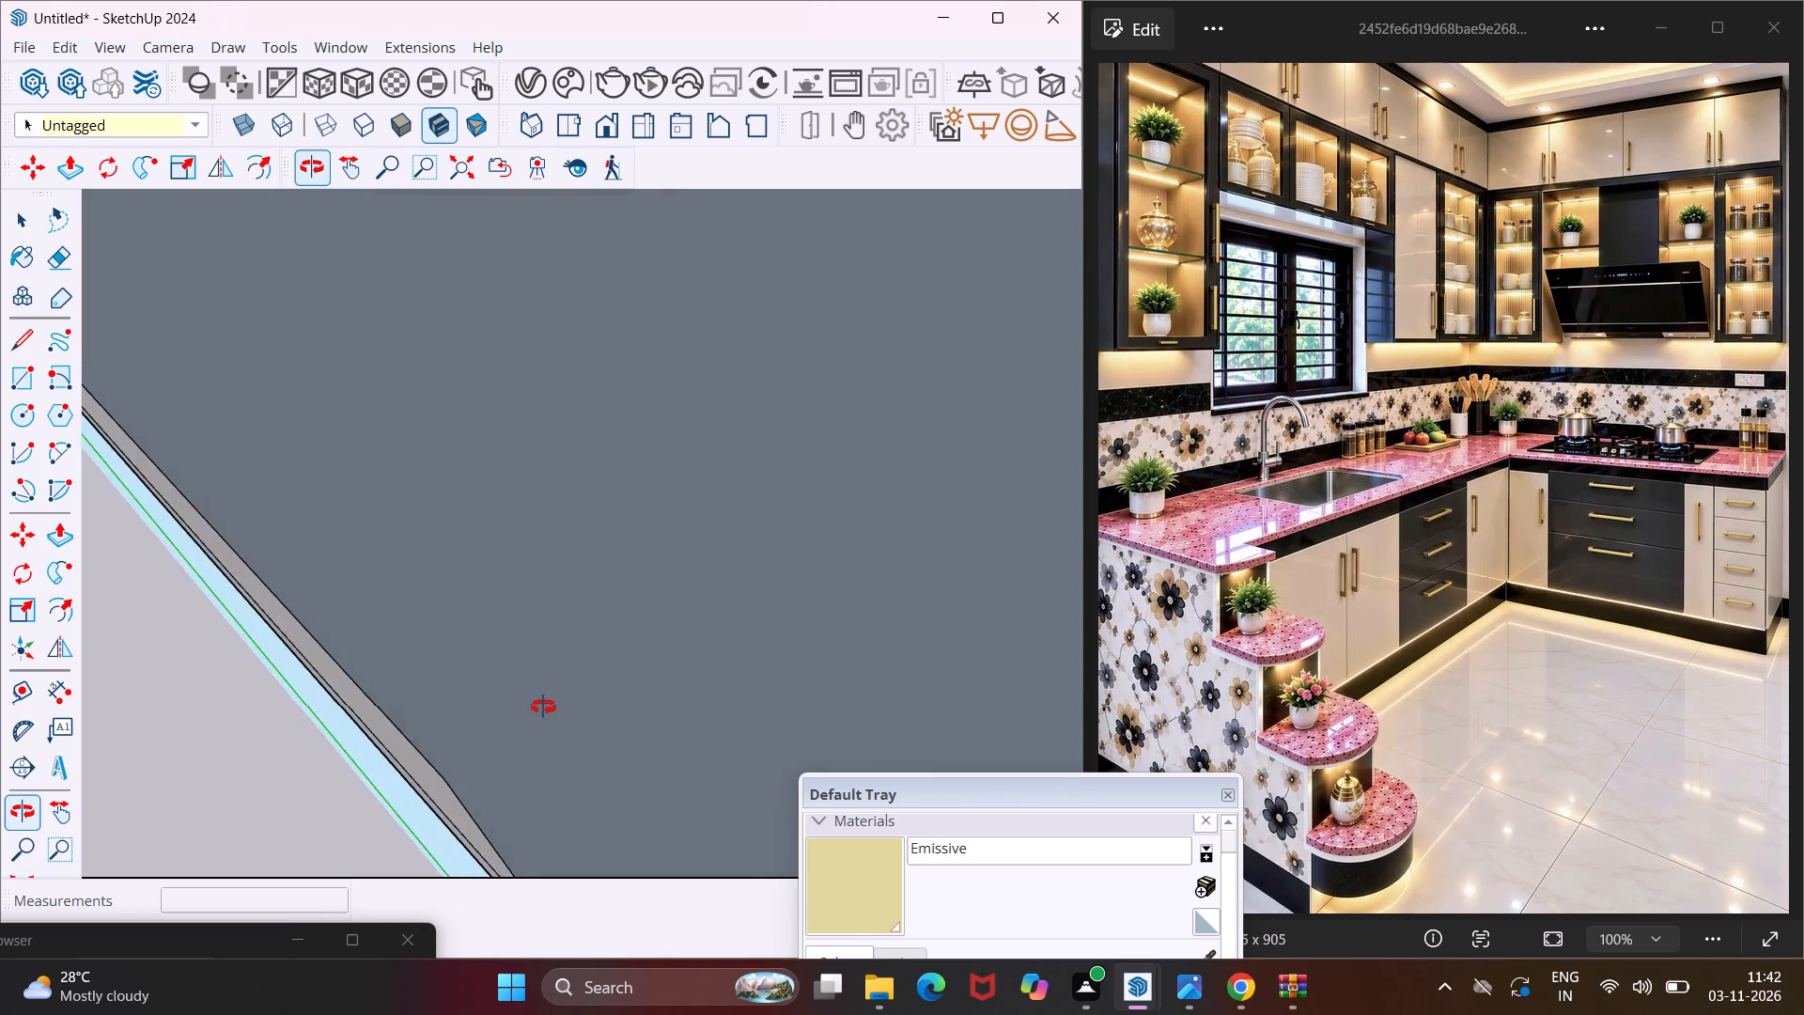
middle_click_drag(543, 707, 522, 735, "ctrl")
scroll(512, 736, "up", 12, "ctrl")
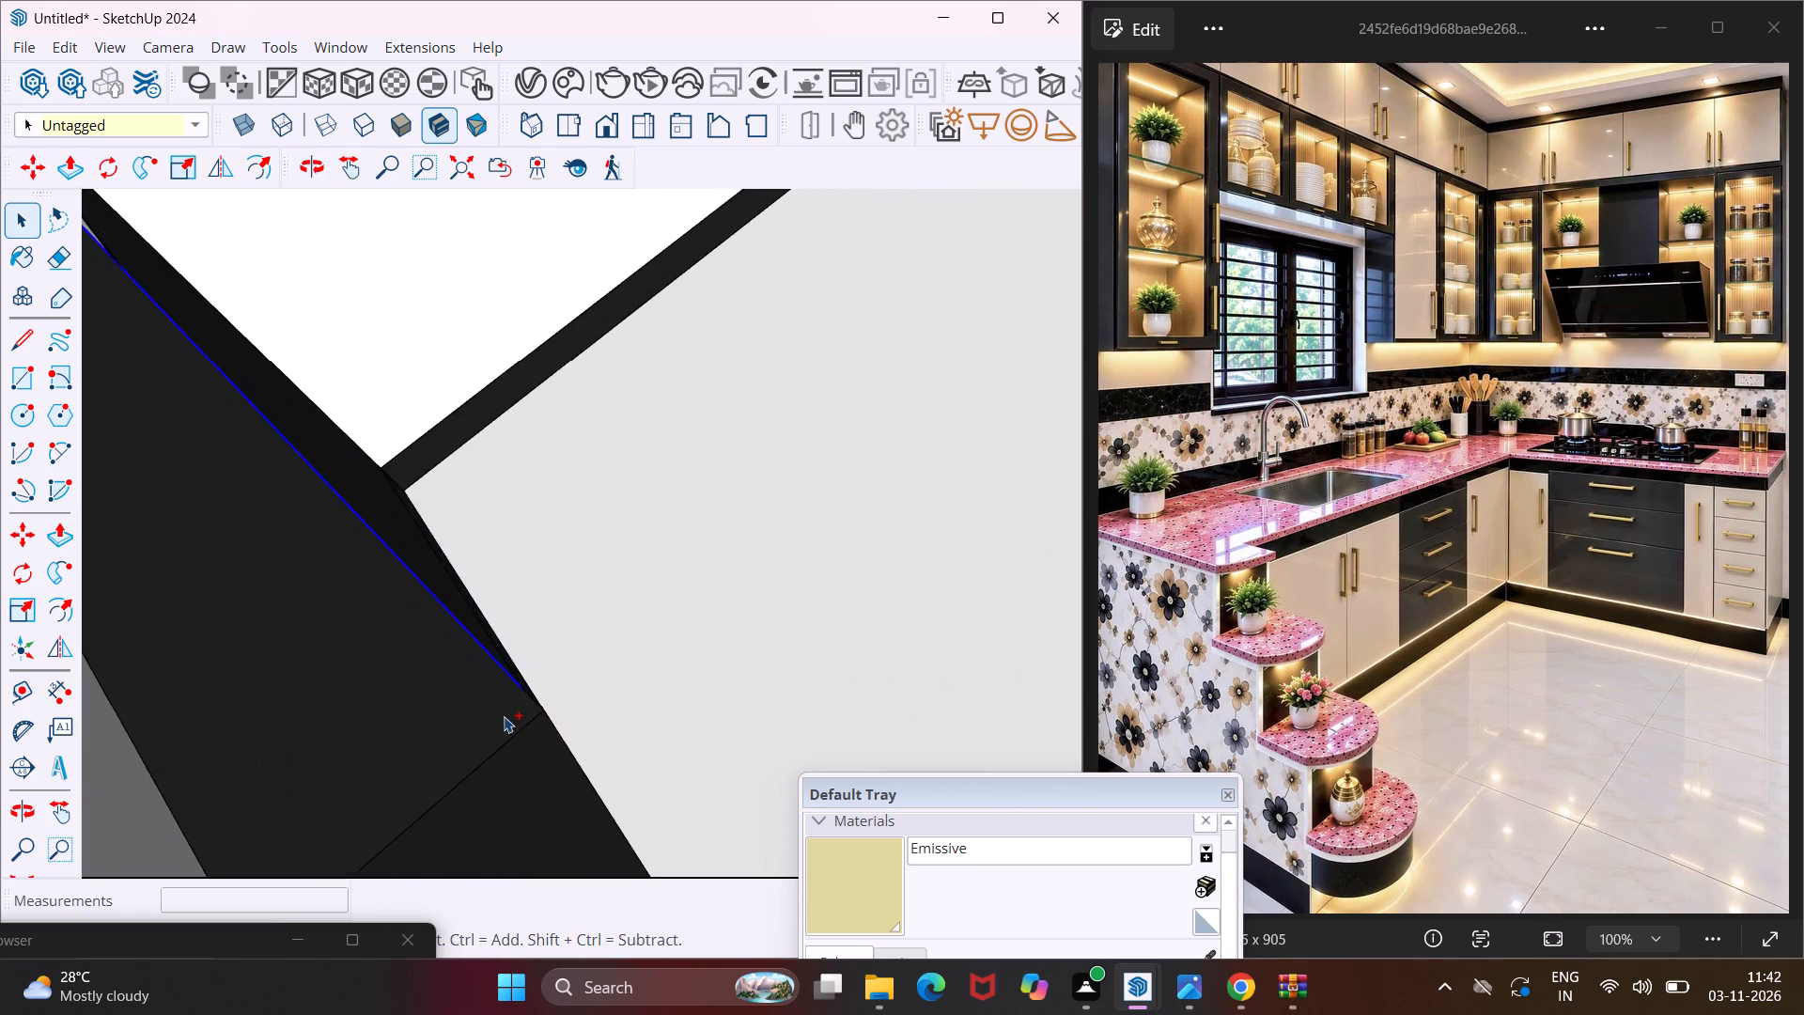
scroll(504, 716, "up", 1, "ctrl")
middle_click_drag(504, 716, 589, 704, "ctrl")
scroll(589, 704, "up", 6, "ctrl")
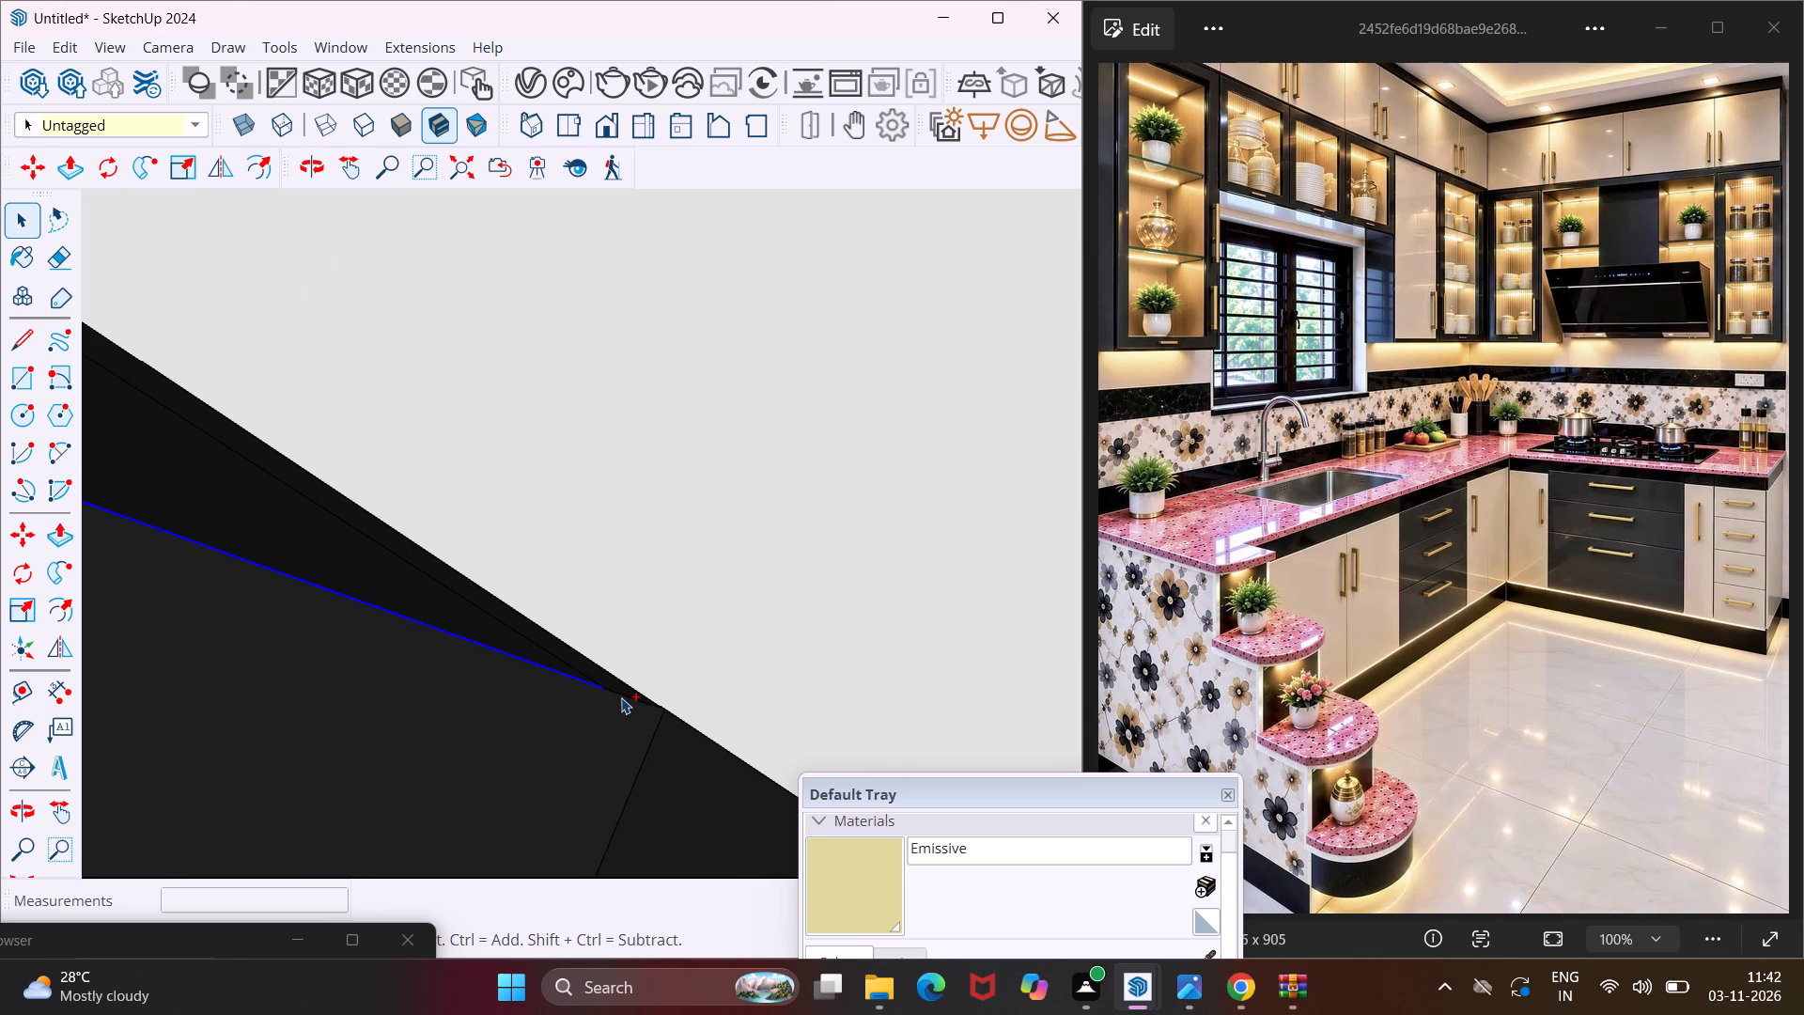
left_click(621, 697, "ctrl")
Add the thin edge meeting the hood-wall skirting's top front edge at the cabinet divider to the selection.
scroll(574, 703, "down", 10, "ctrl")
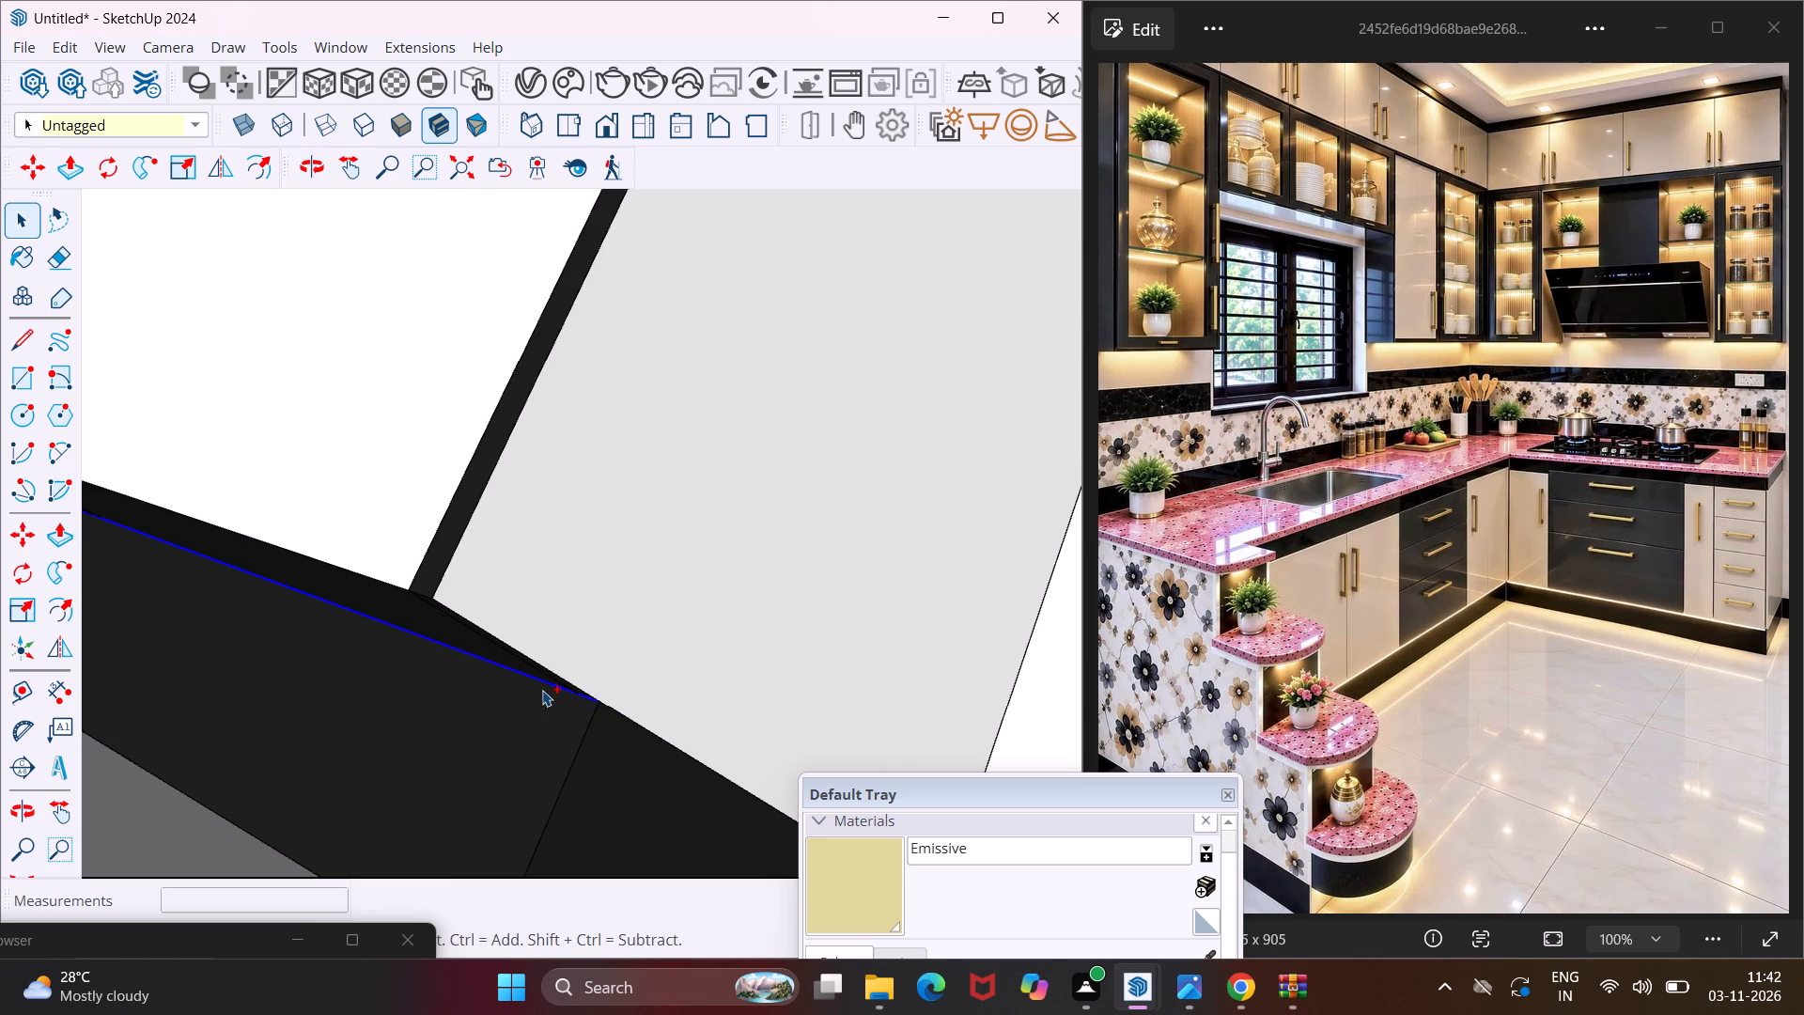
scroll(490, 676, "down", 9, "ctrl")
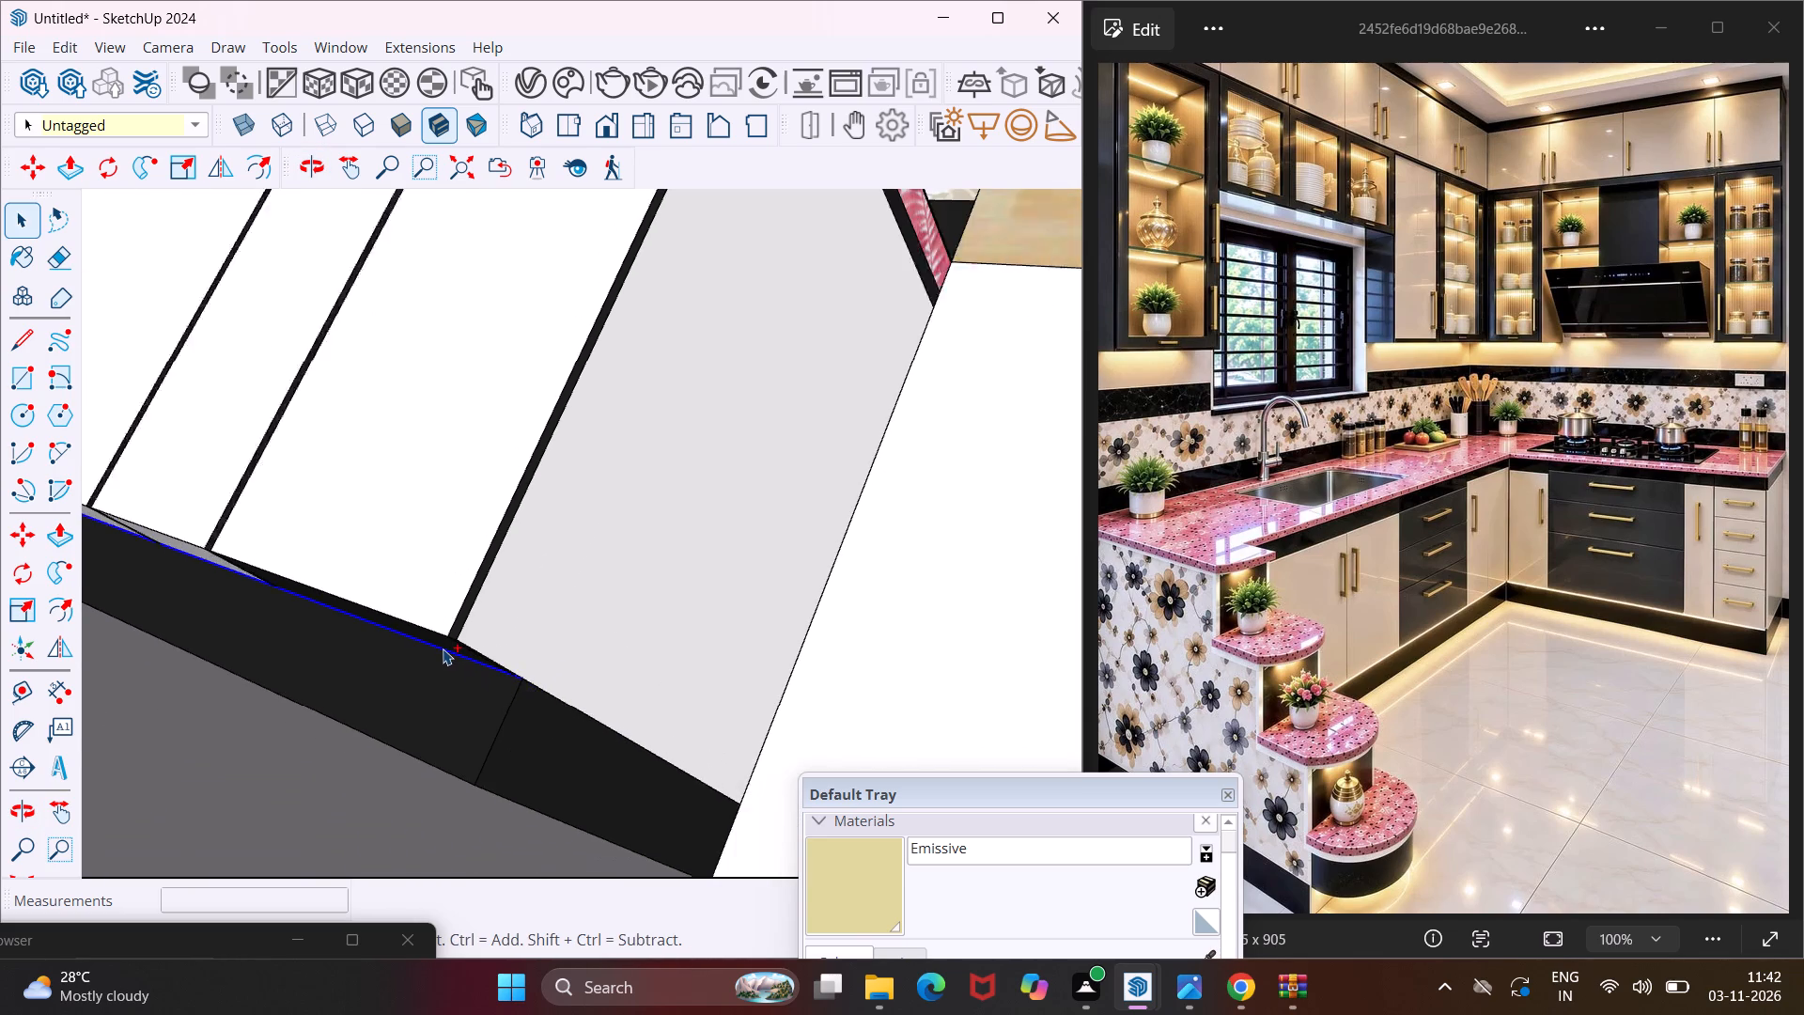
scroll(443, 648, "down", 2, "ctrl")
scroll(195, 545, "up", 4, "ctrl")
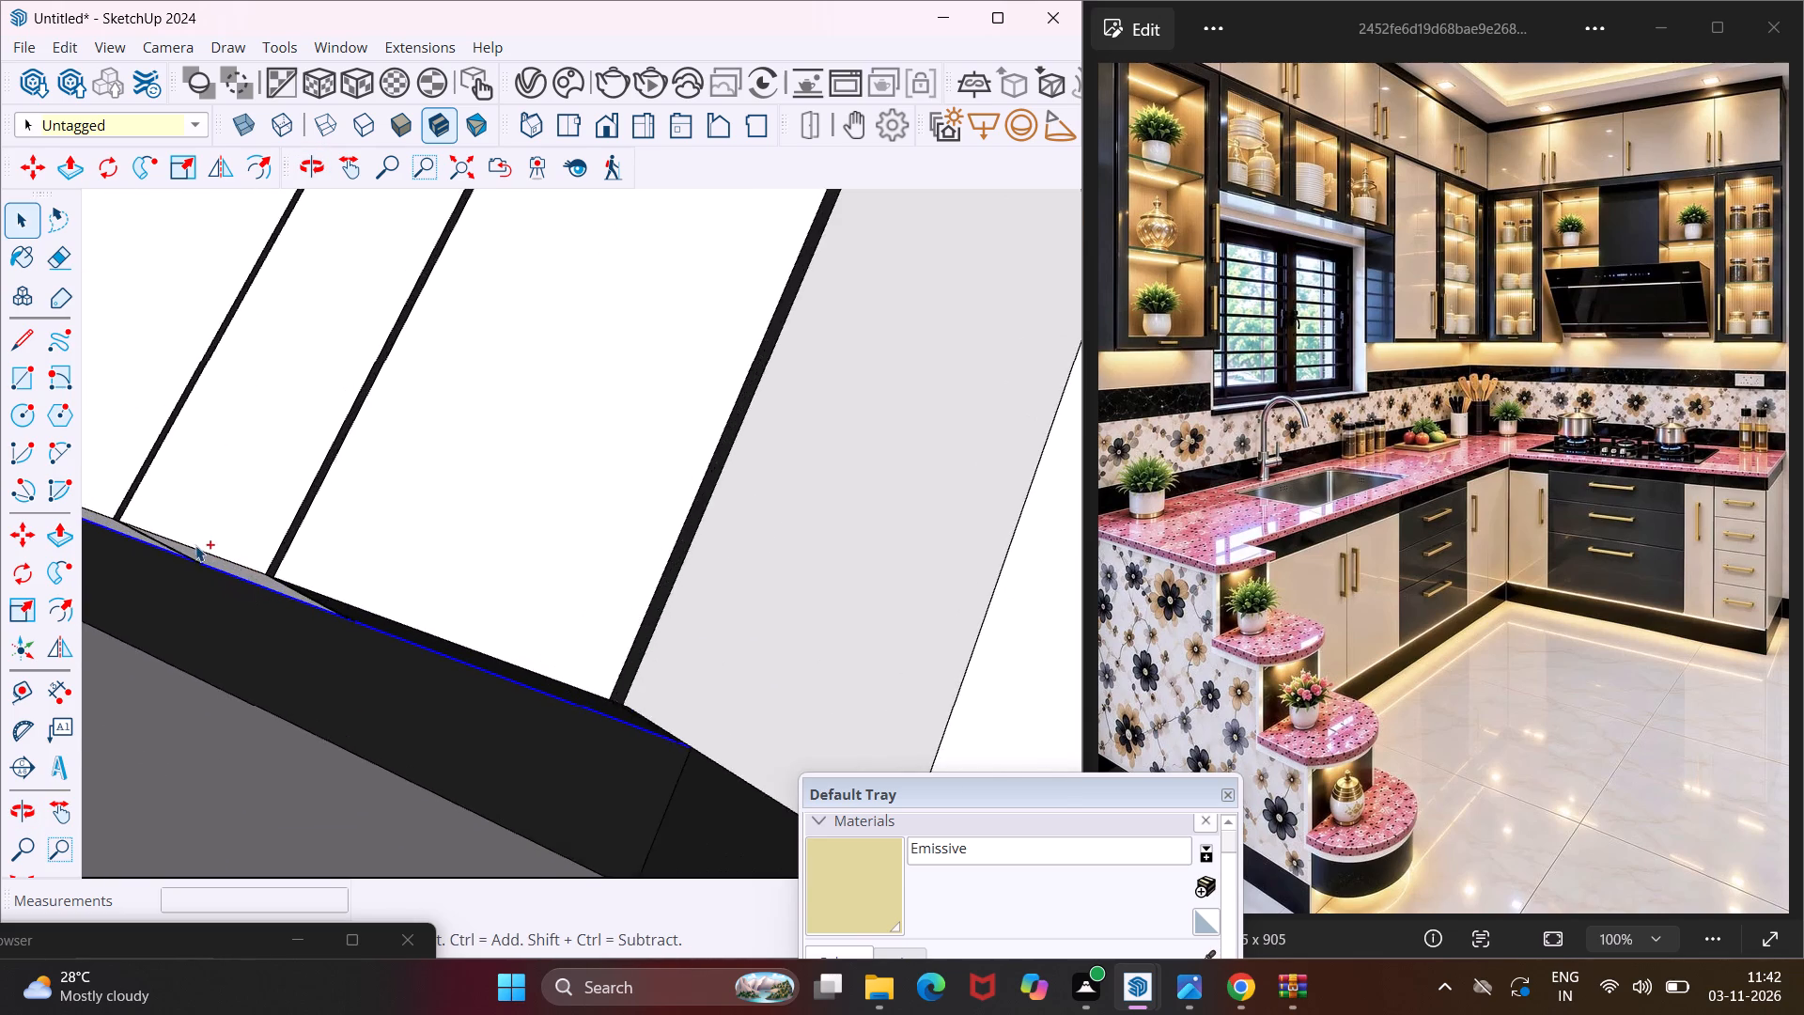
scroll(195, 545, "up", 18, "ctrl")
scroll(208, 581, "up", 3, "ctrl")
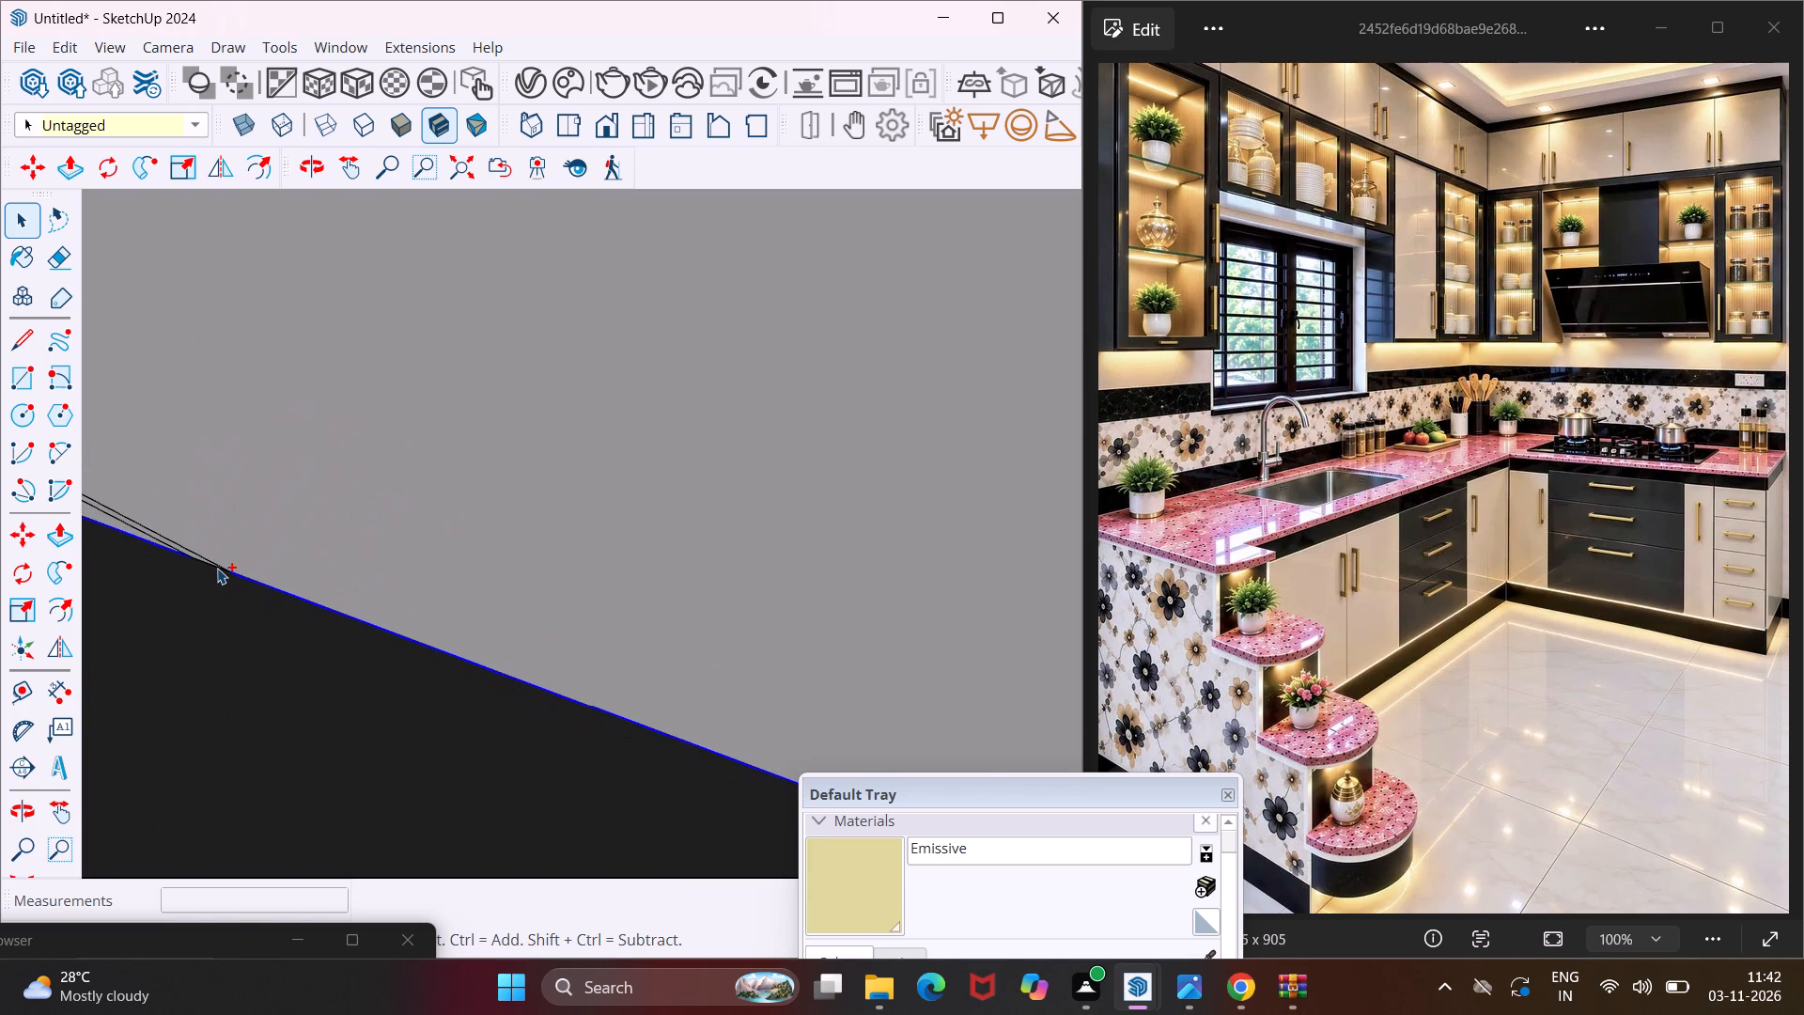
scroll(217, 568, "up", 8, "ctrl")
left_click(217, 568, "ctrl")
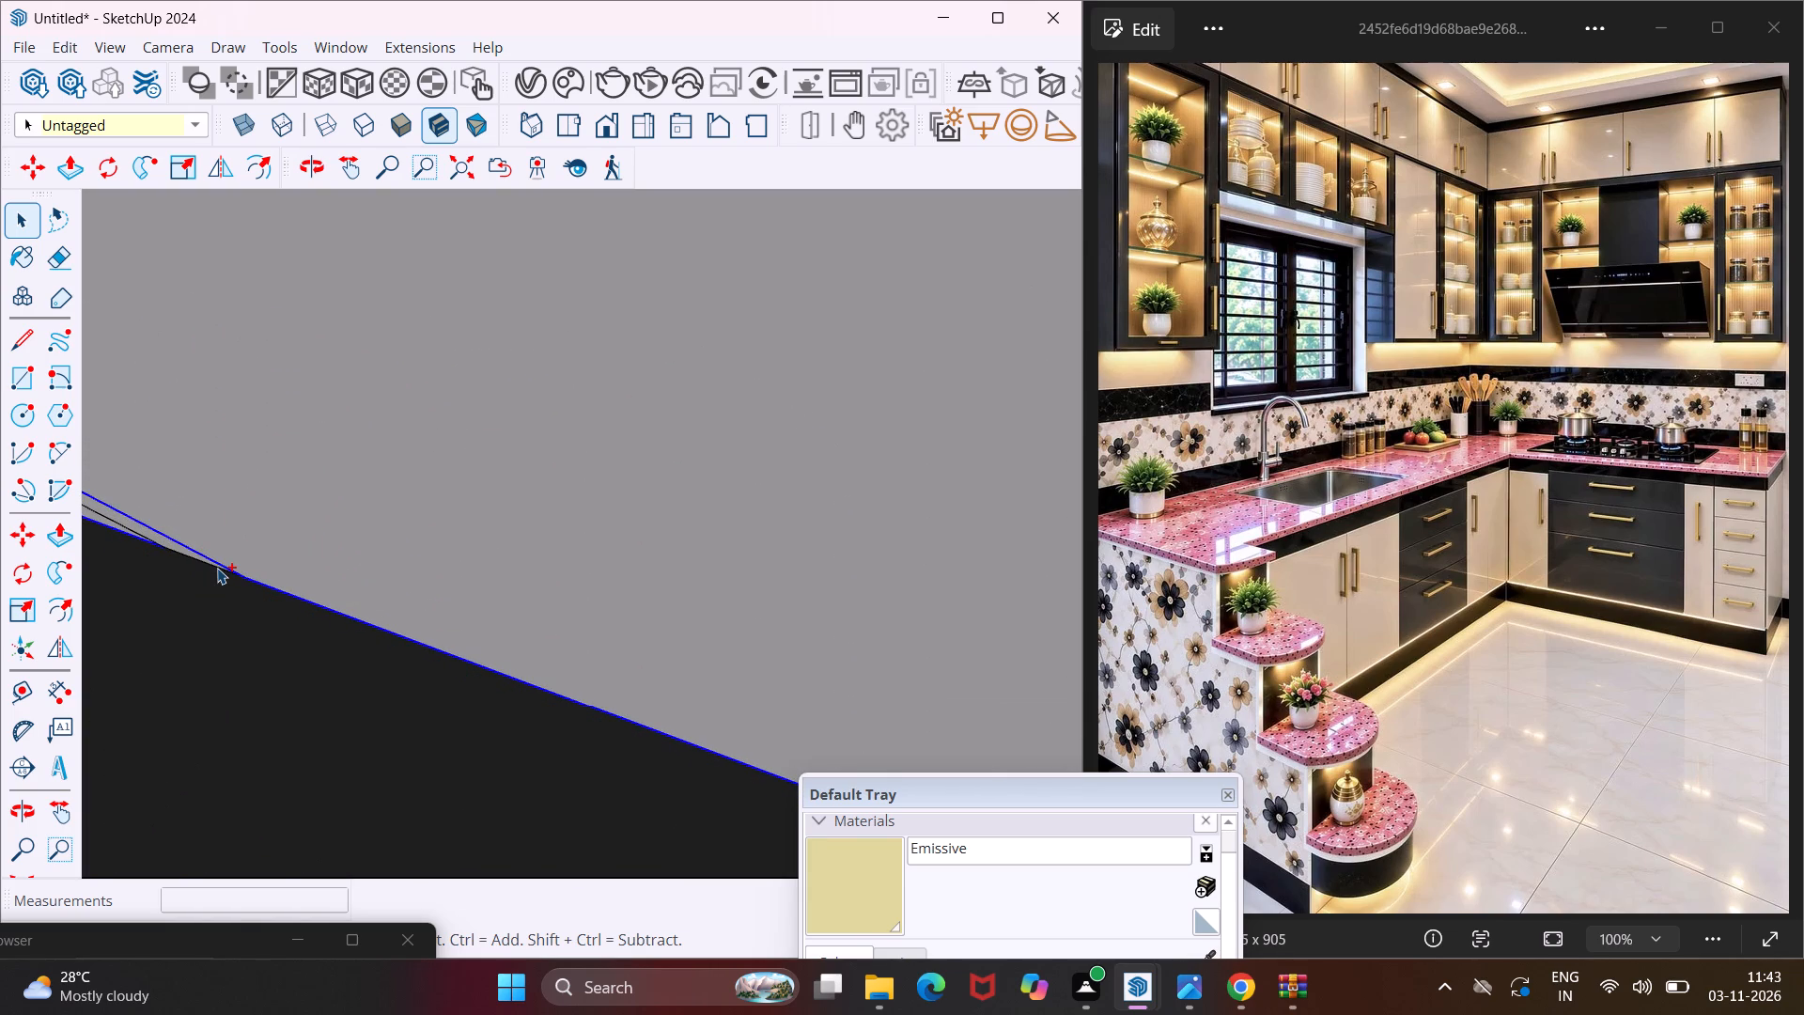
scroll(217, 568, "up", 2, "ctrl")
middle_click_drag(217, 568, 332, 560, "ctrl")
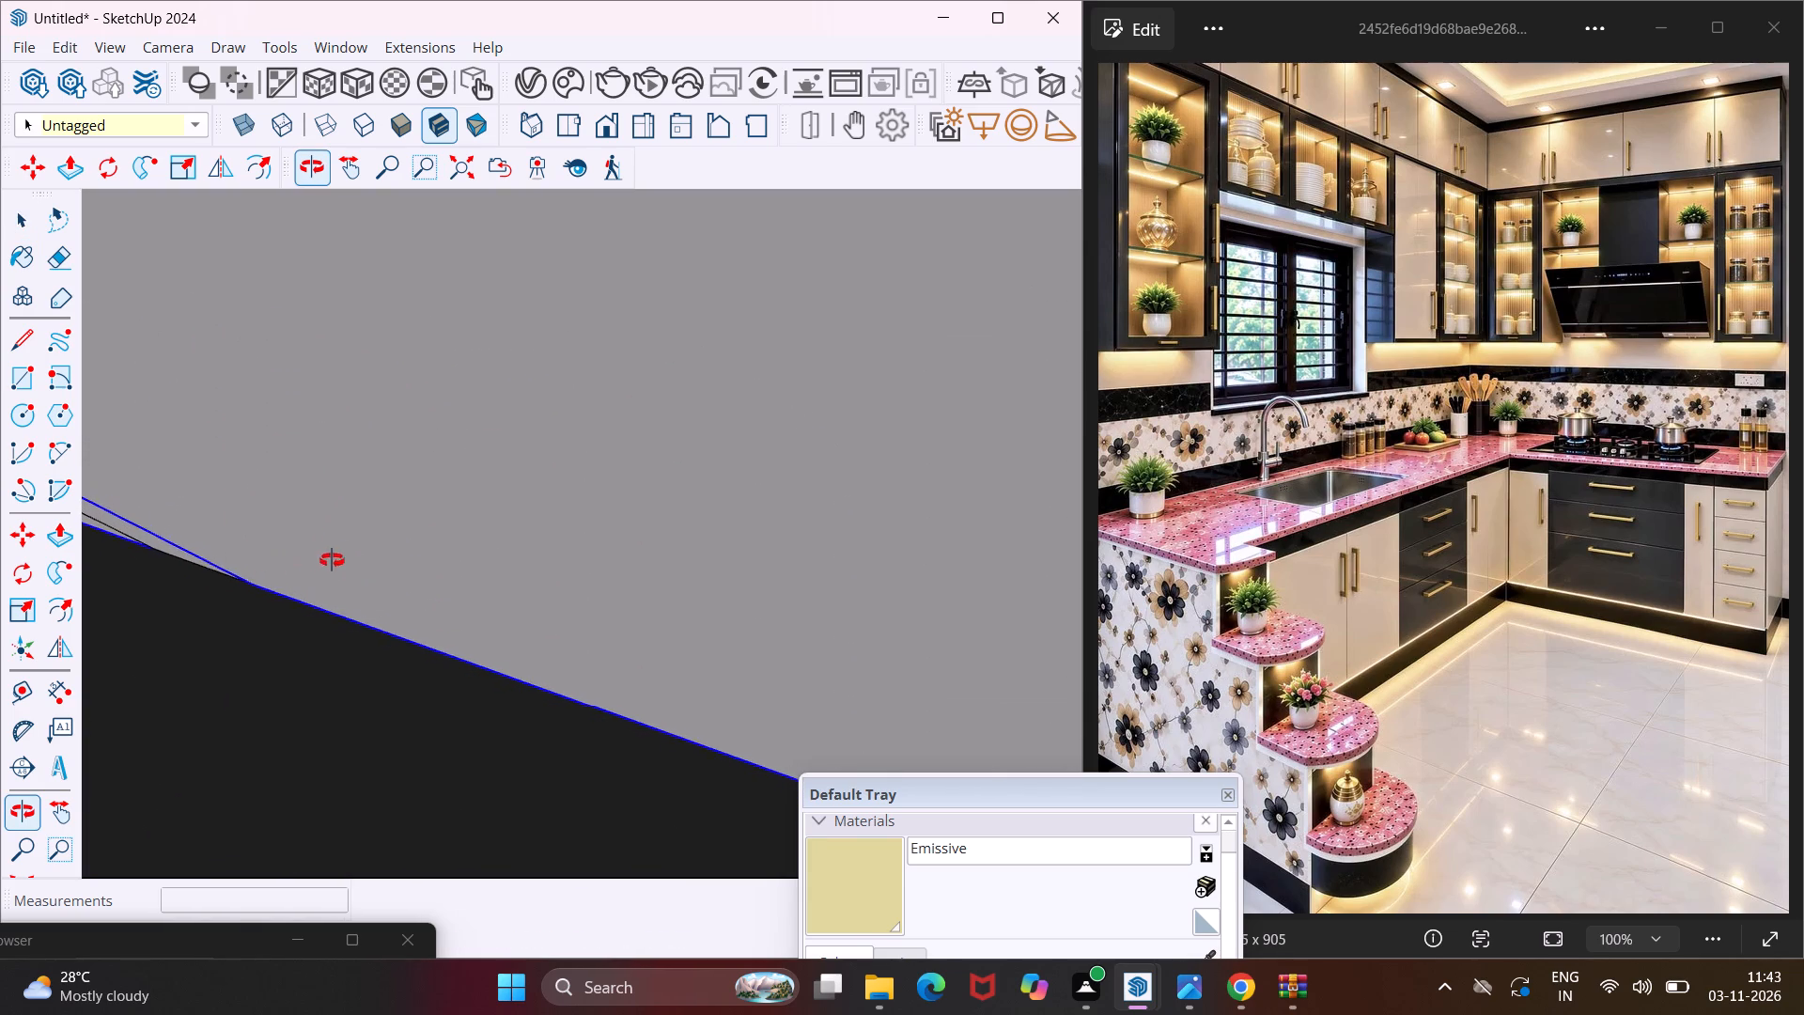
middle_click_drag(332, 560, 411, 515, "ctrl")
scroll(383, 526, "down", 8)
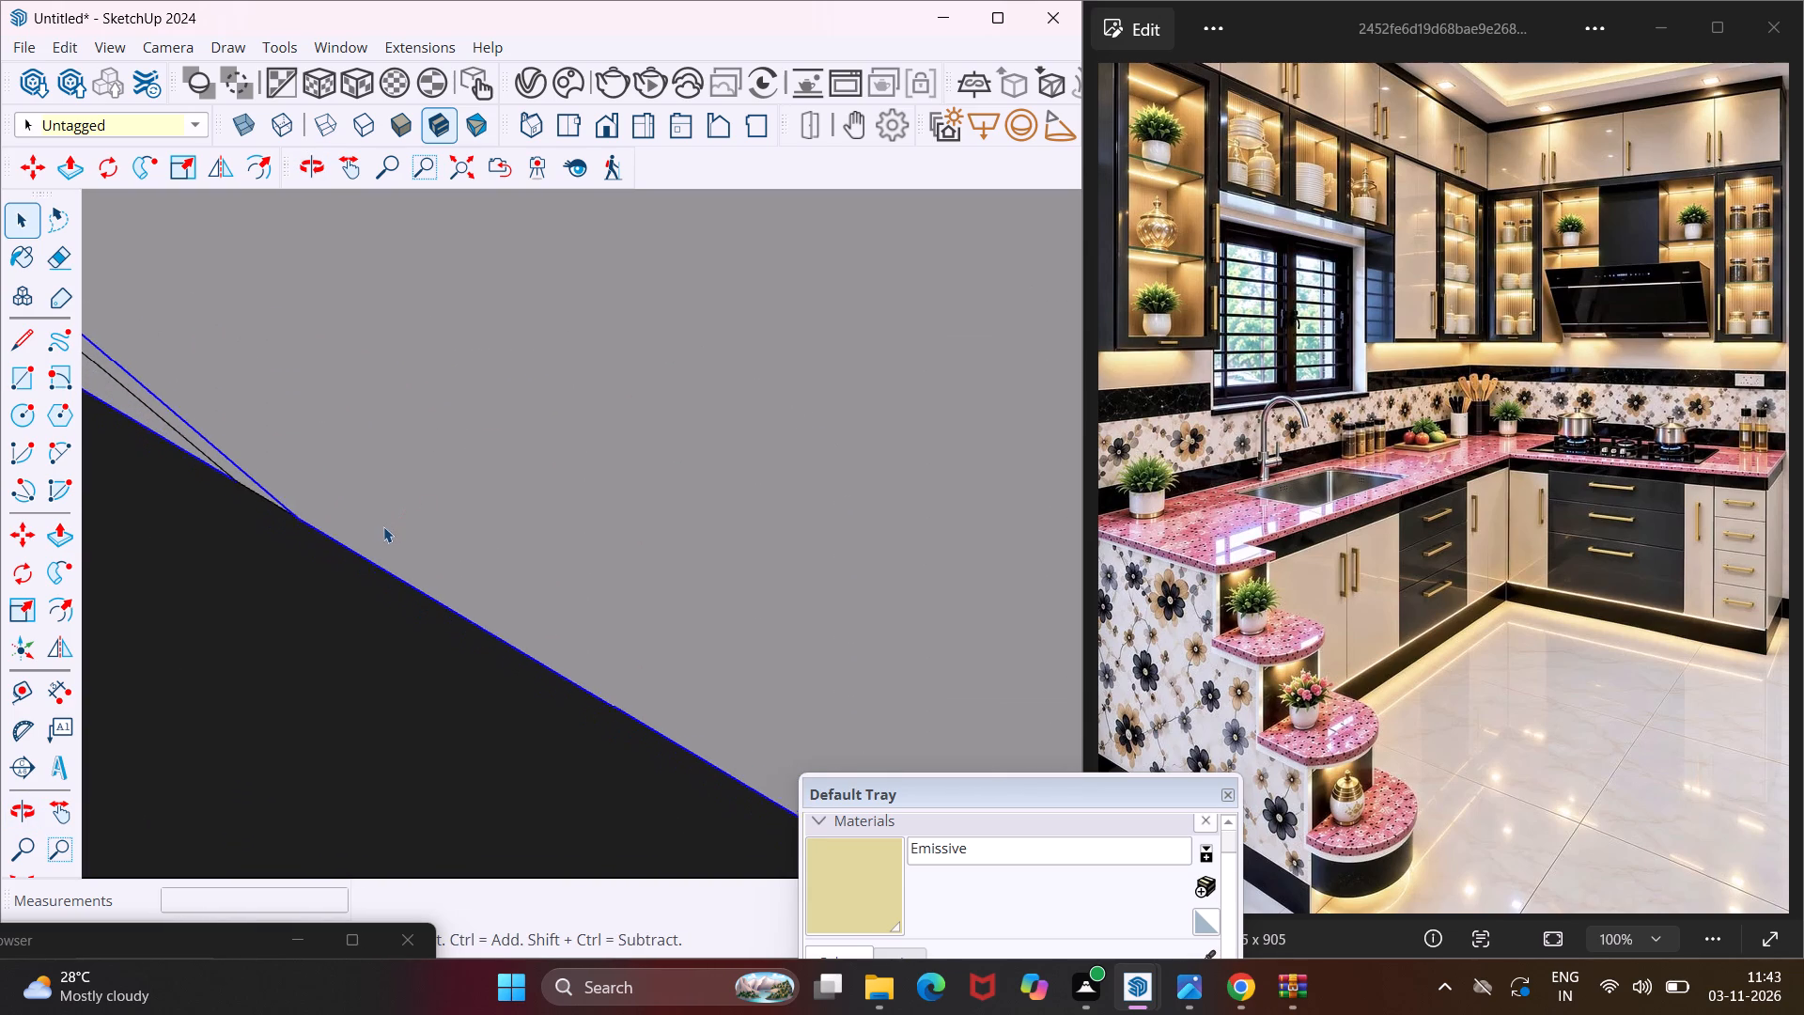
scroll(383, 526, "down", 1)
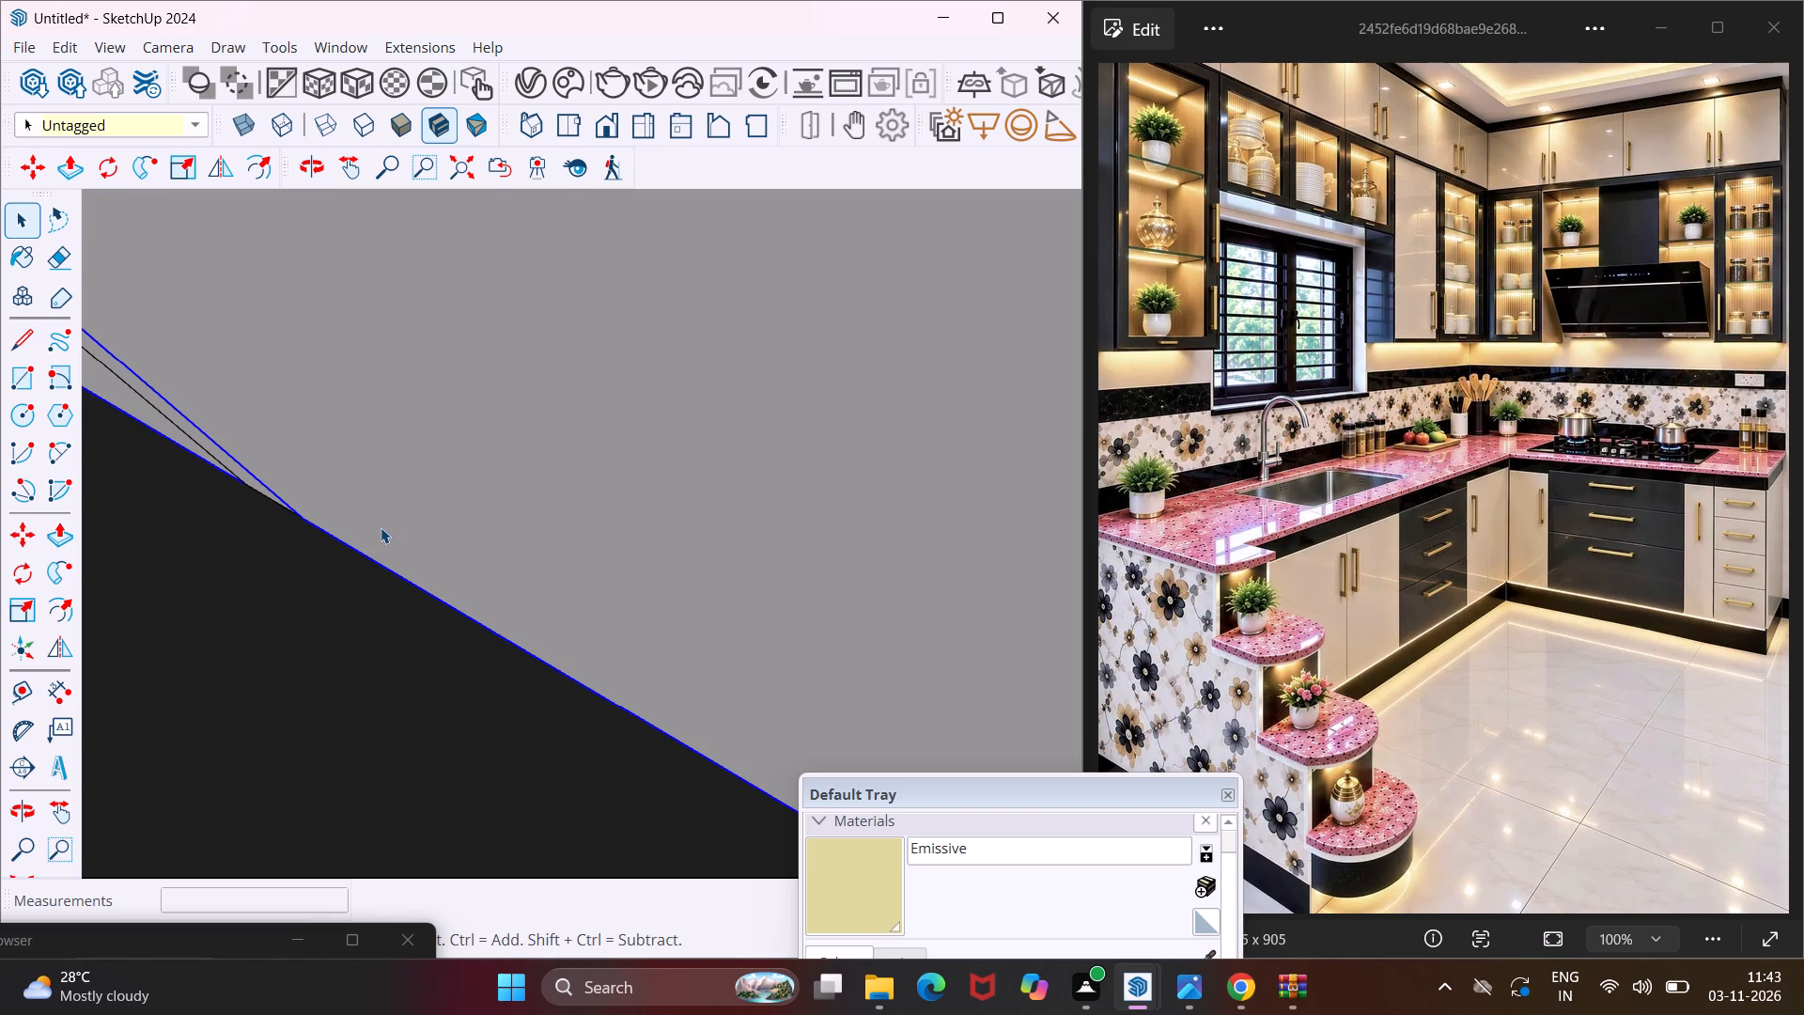
Undo the last four operations and clear the selection of the skirting edges.
key("ctrl+z")
key("ctrl+z")
key("ctrl+z")
key("ctrl+z")
scroll(318, 566, "down", 18)
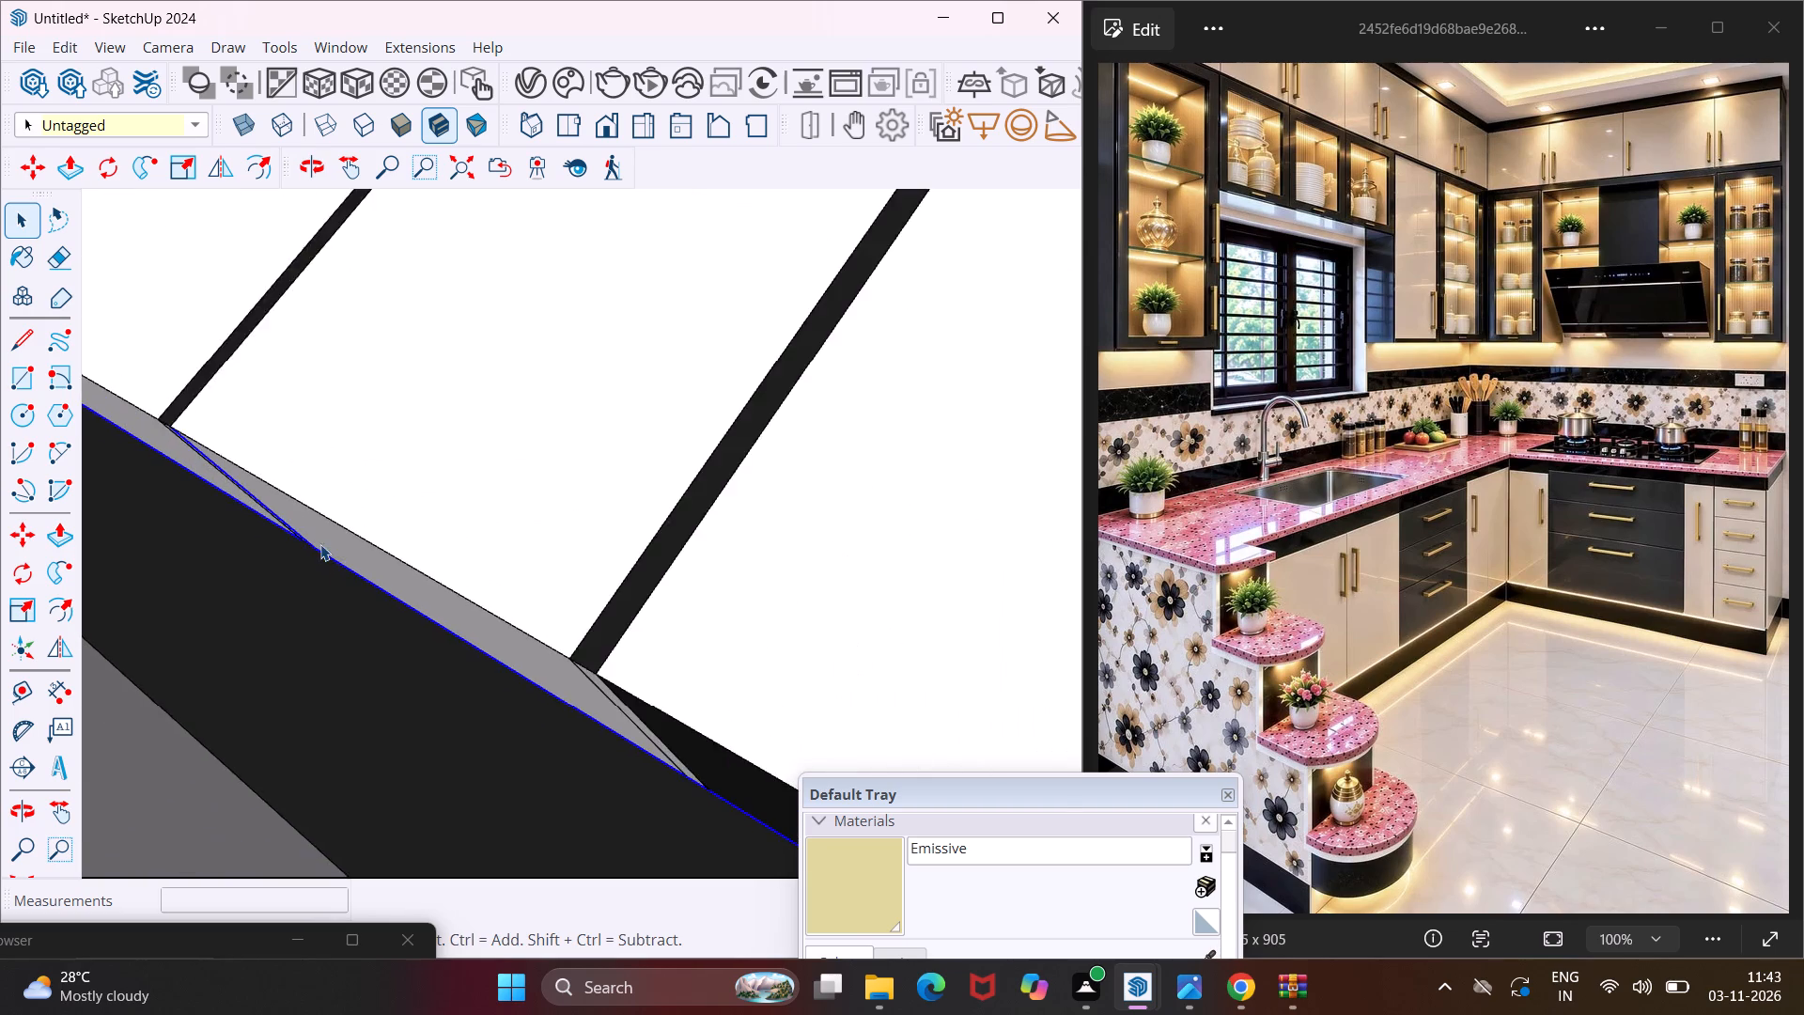
scroll(314, 542, "down", 14)
scroll(314, 542, "down", 19)
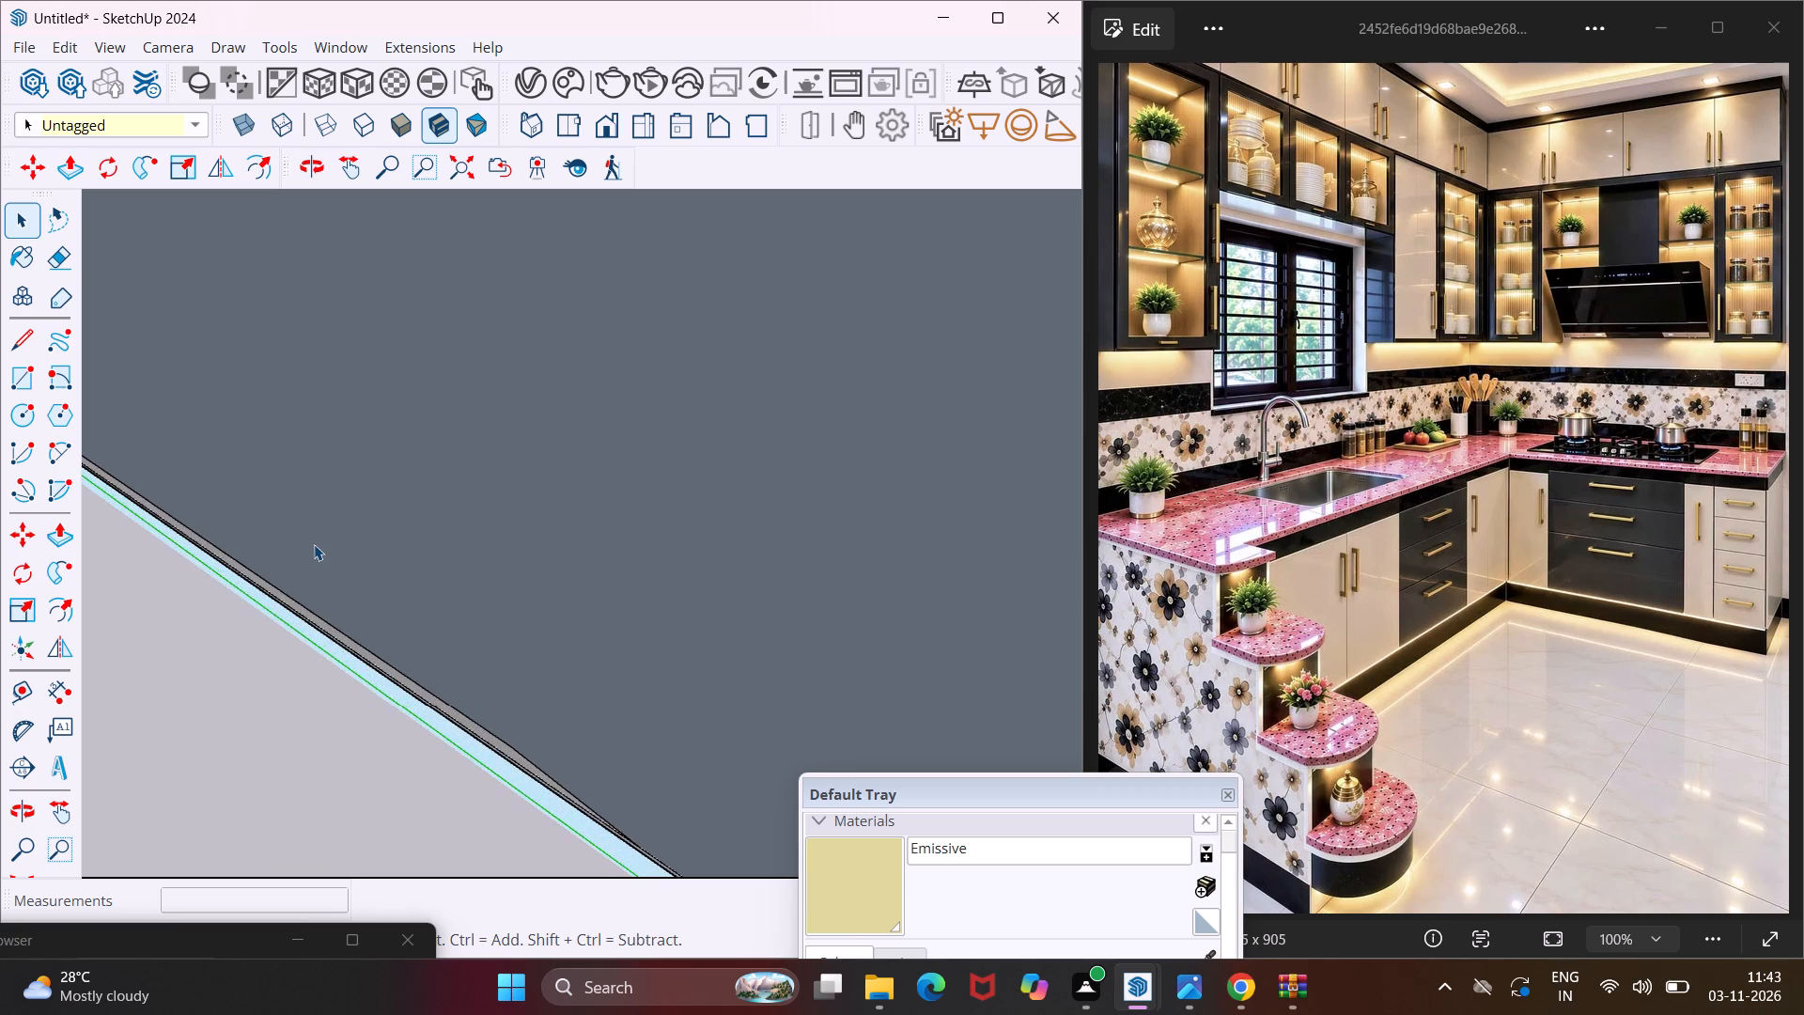
scroll(314, 544, "down", 18)
scroll(314, 547, "down", 11)
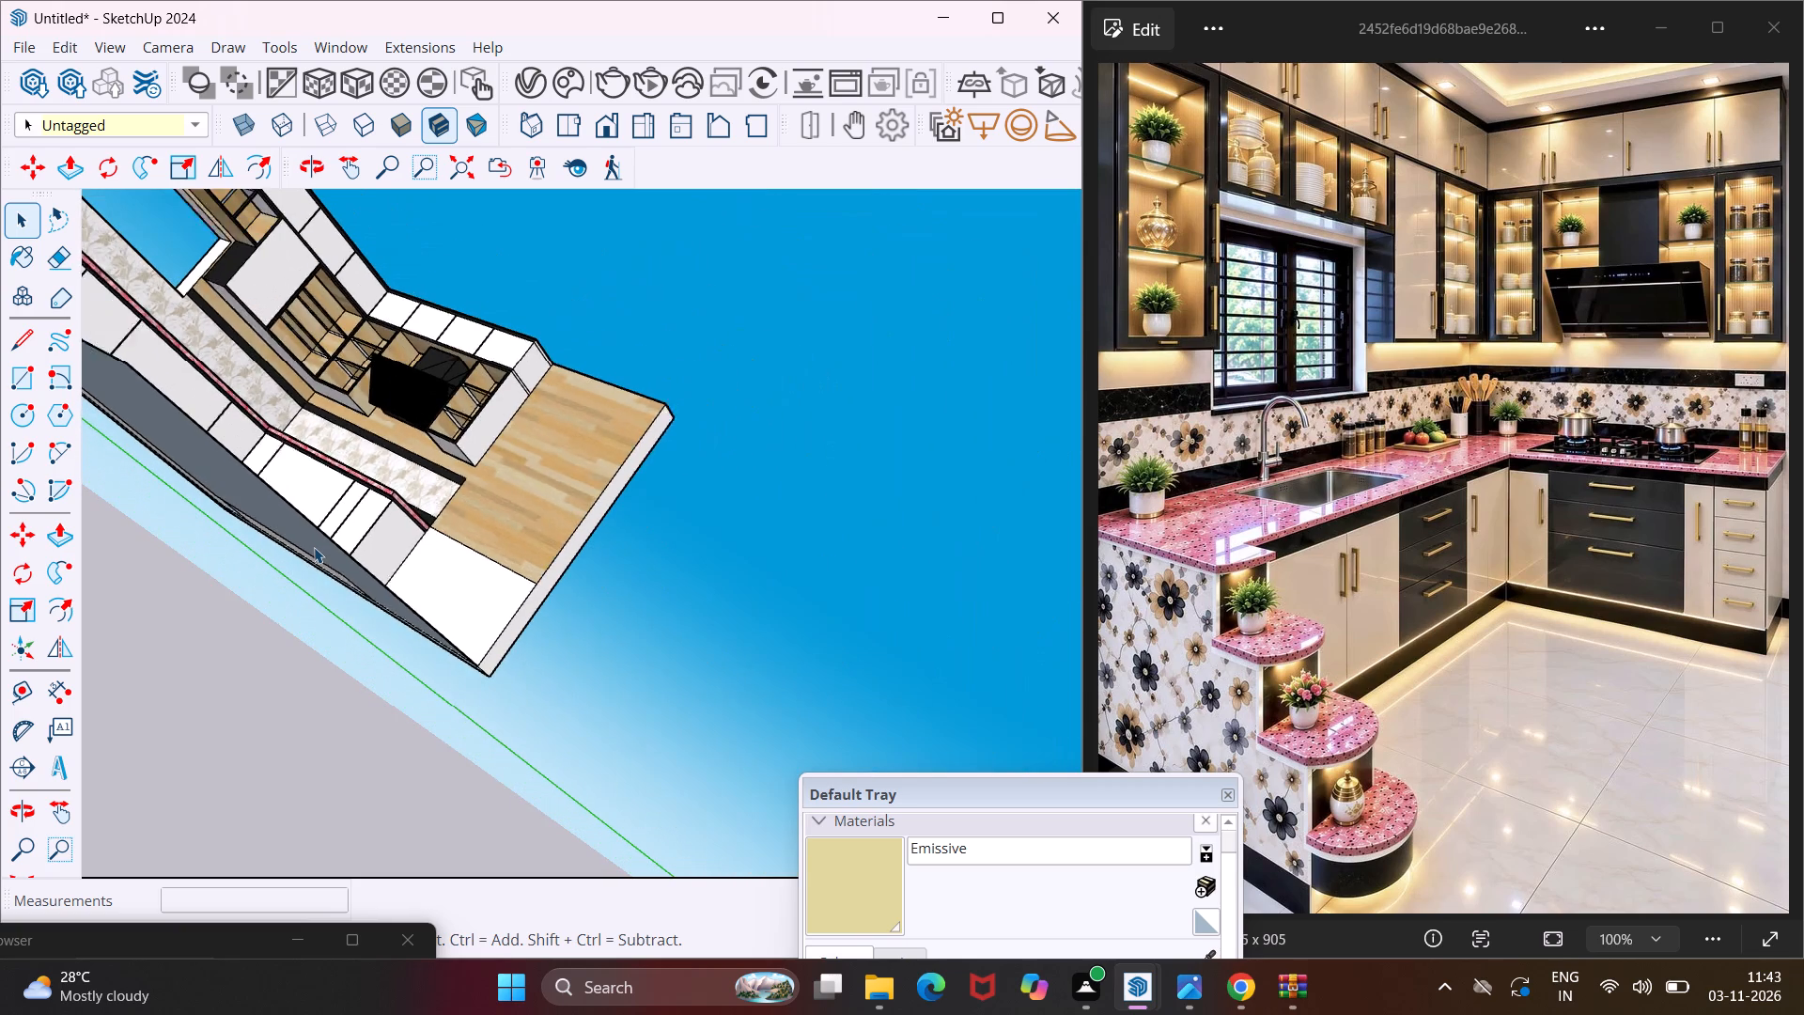
scroll(314, 547, "down", 1)
left_click(663, 614)
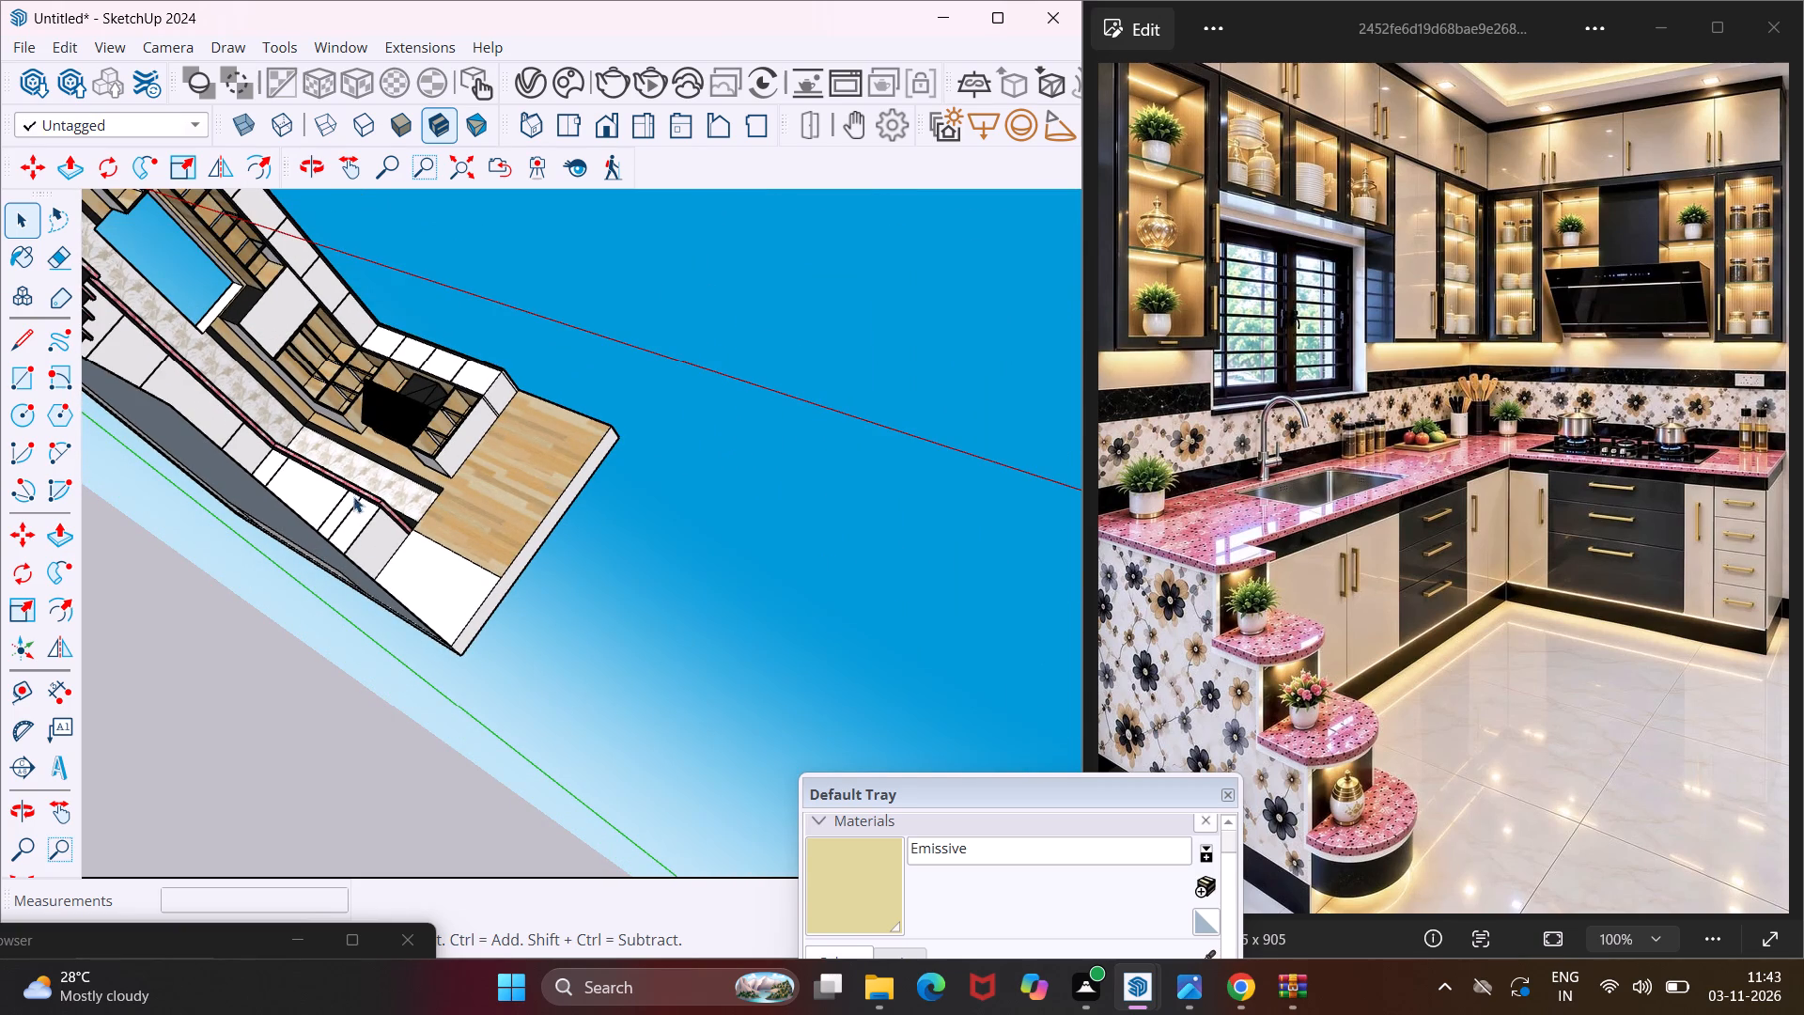
Examine the whole kitchen and the wall cabinets from the front, from below and from above.
middle_click_drag(346, 488, 159, 656)
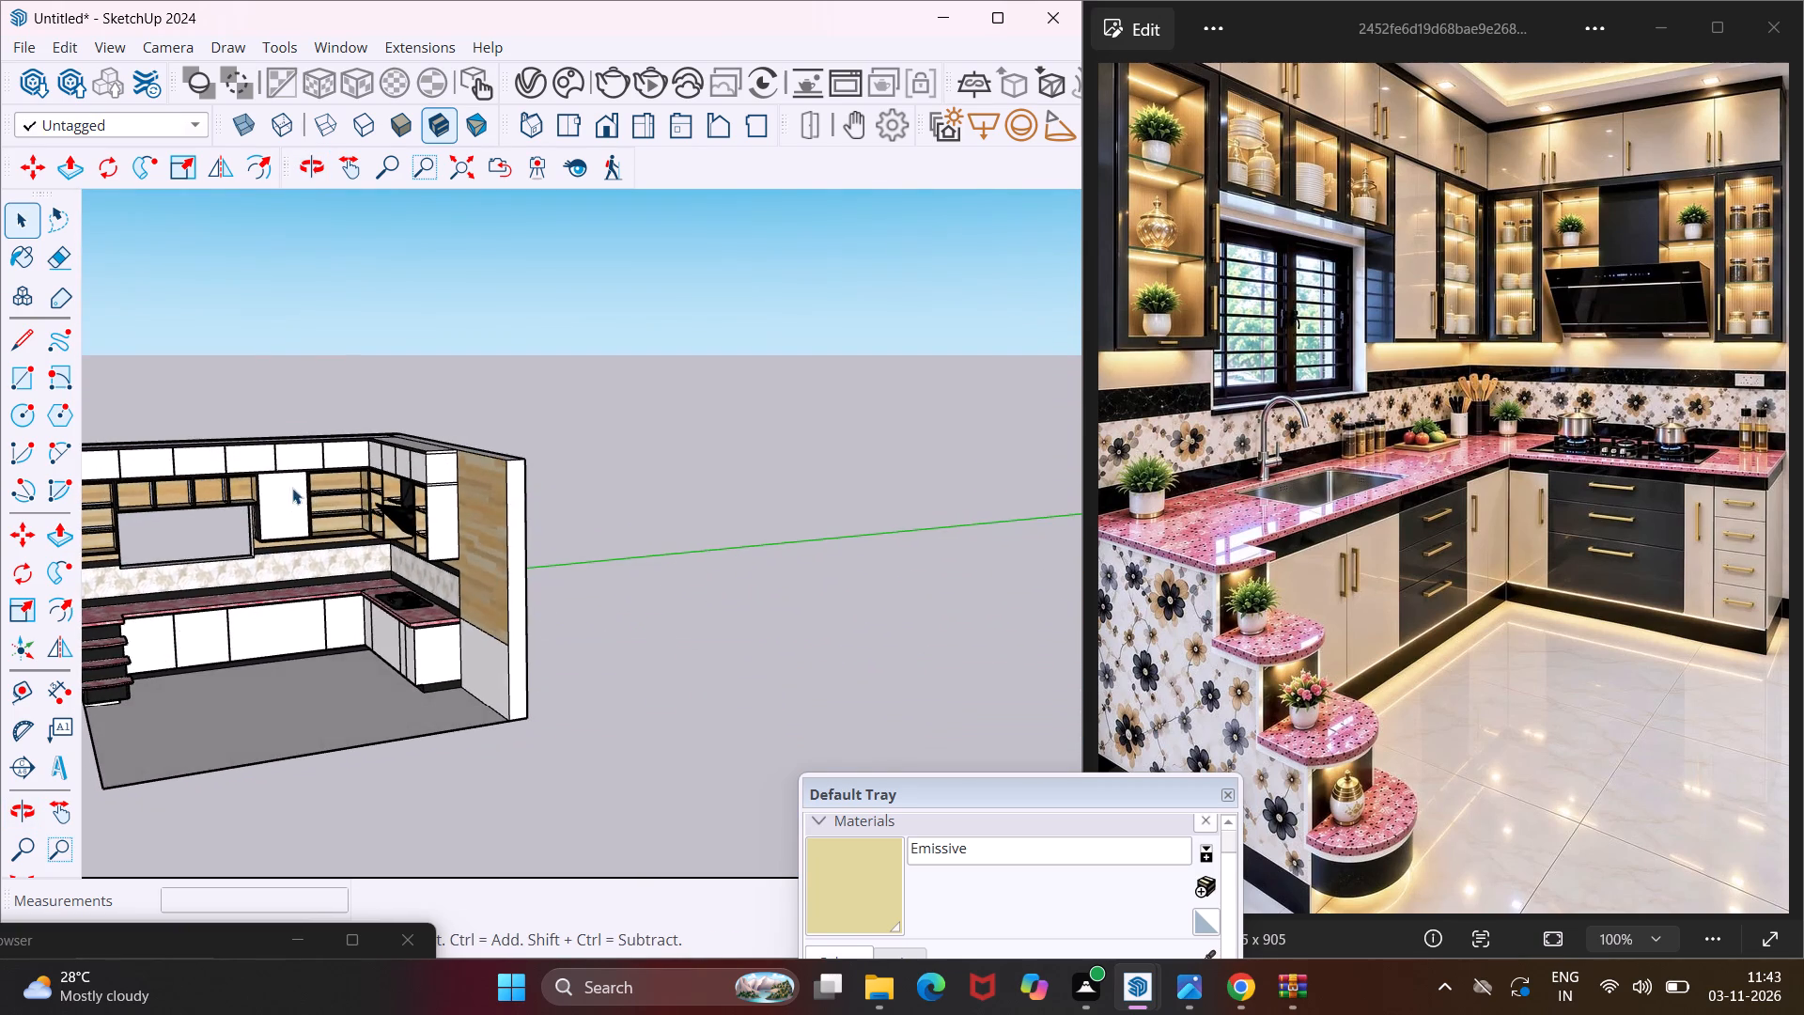
scroll(301, 481, "down", 9)
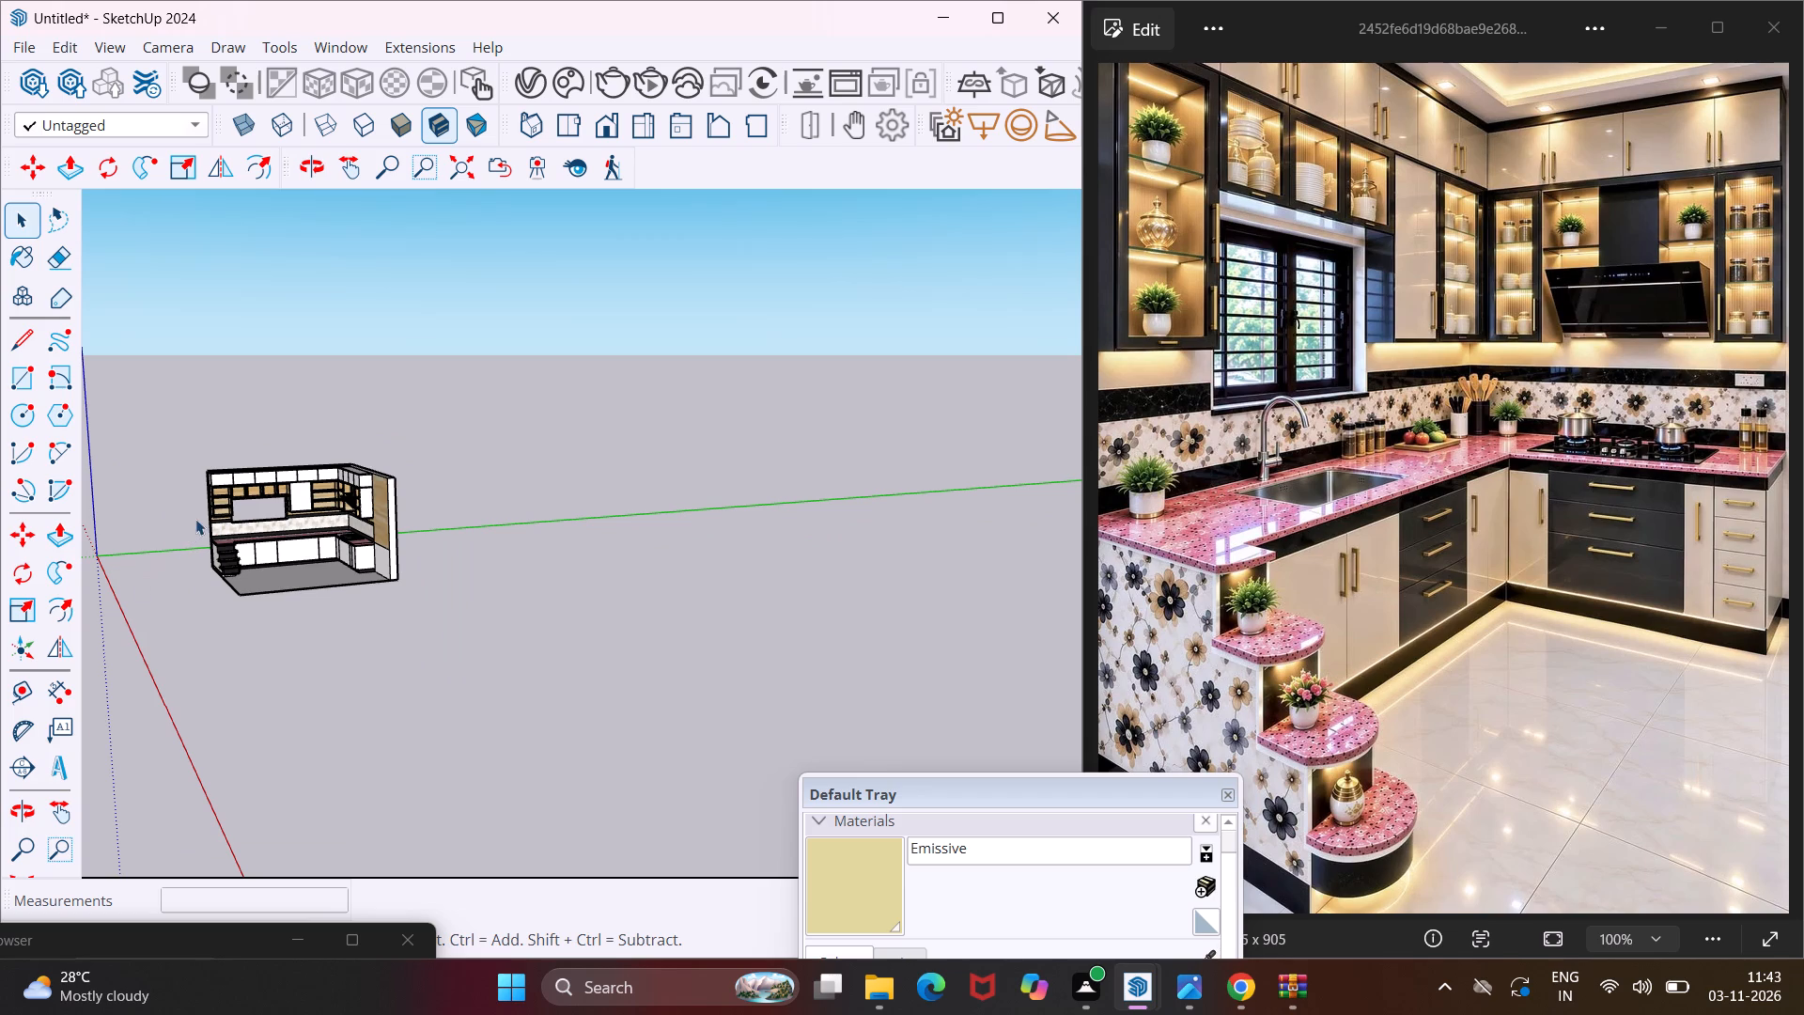
scroll(195, 519, "up", 18)
scroll(195, 519, "up", 5)
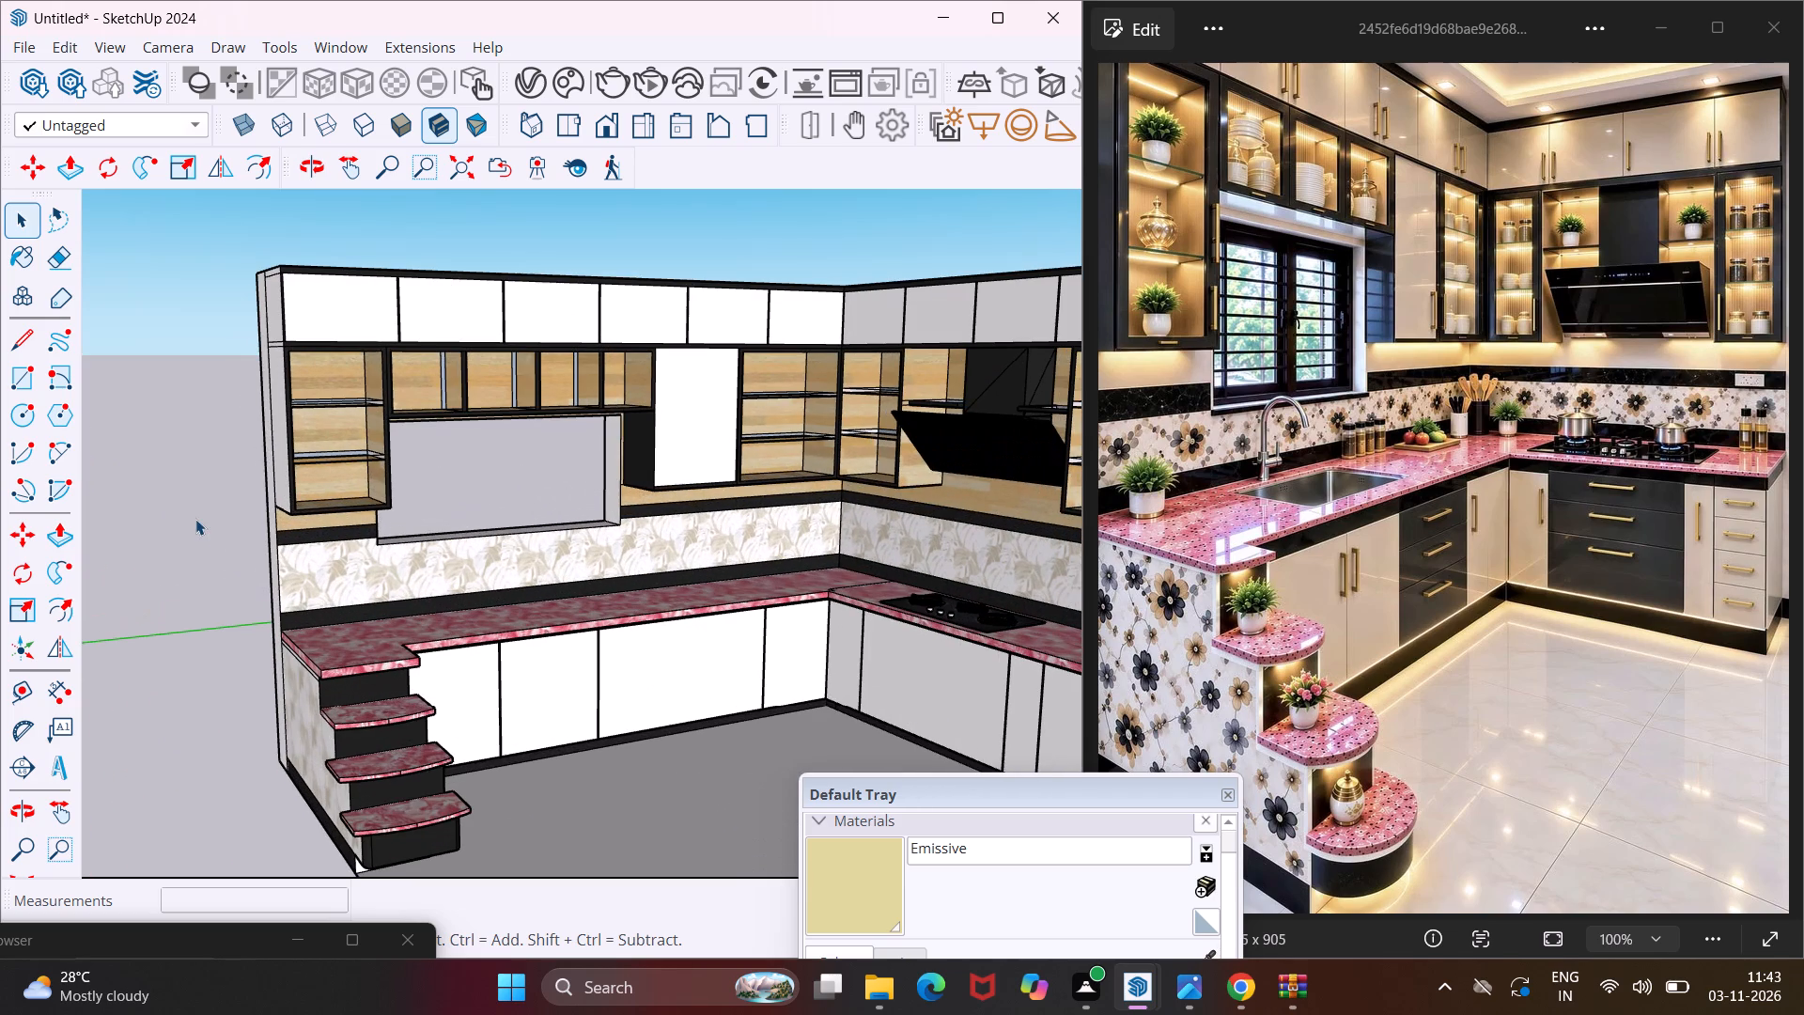
scroll(392, 368, "up", 6)
middle_click_drag(392, 368, 392, 350)
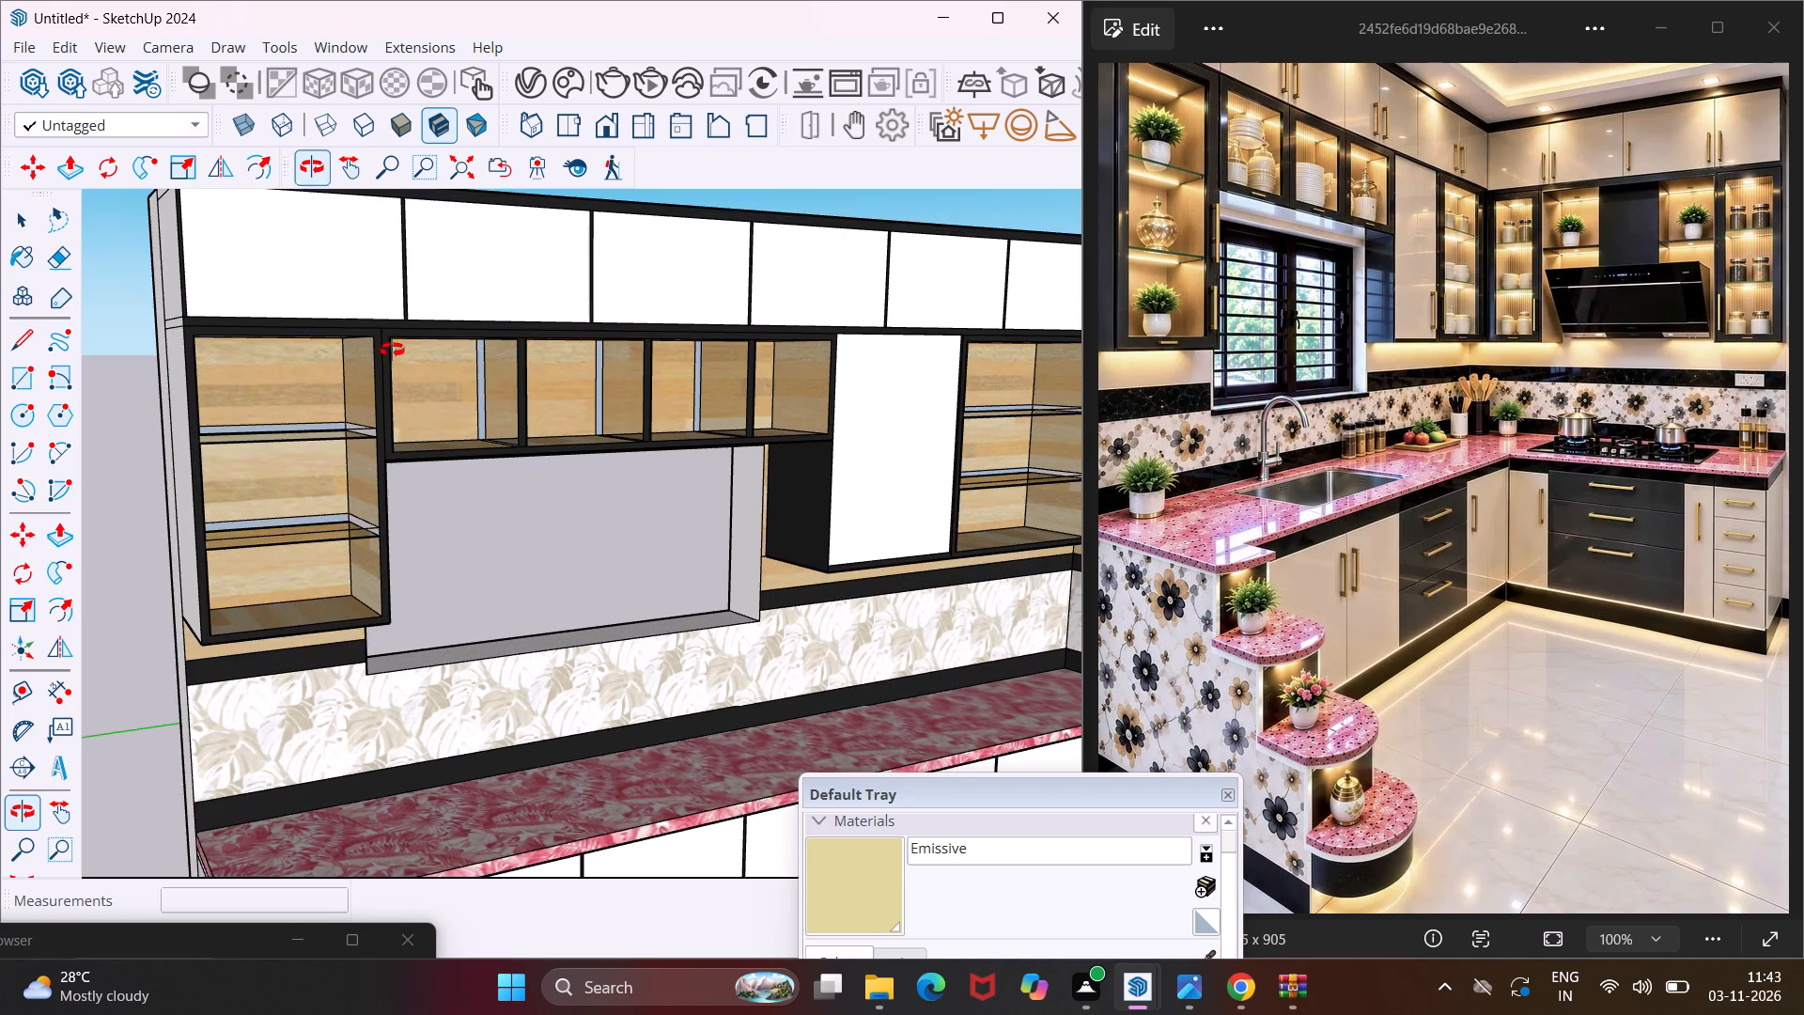
middle_click_drag(392, 350, 397, 251)
scroll(363, 304, "down", 4)
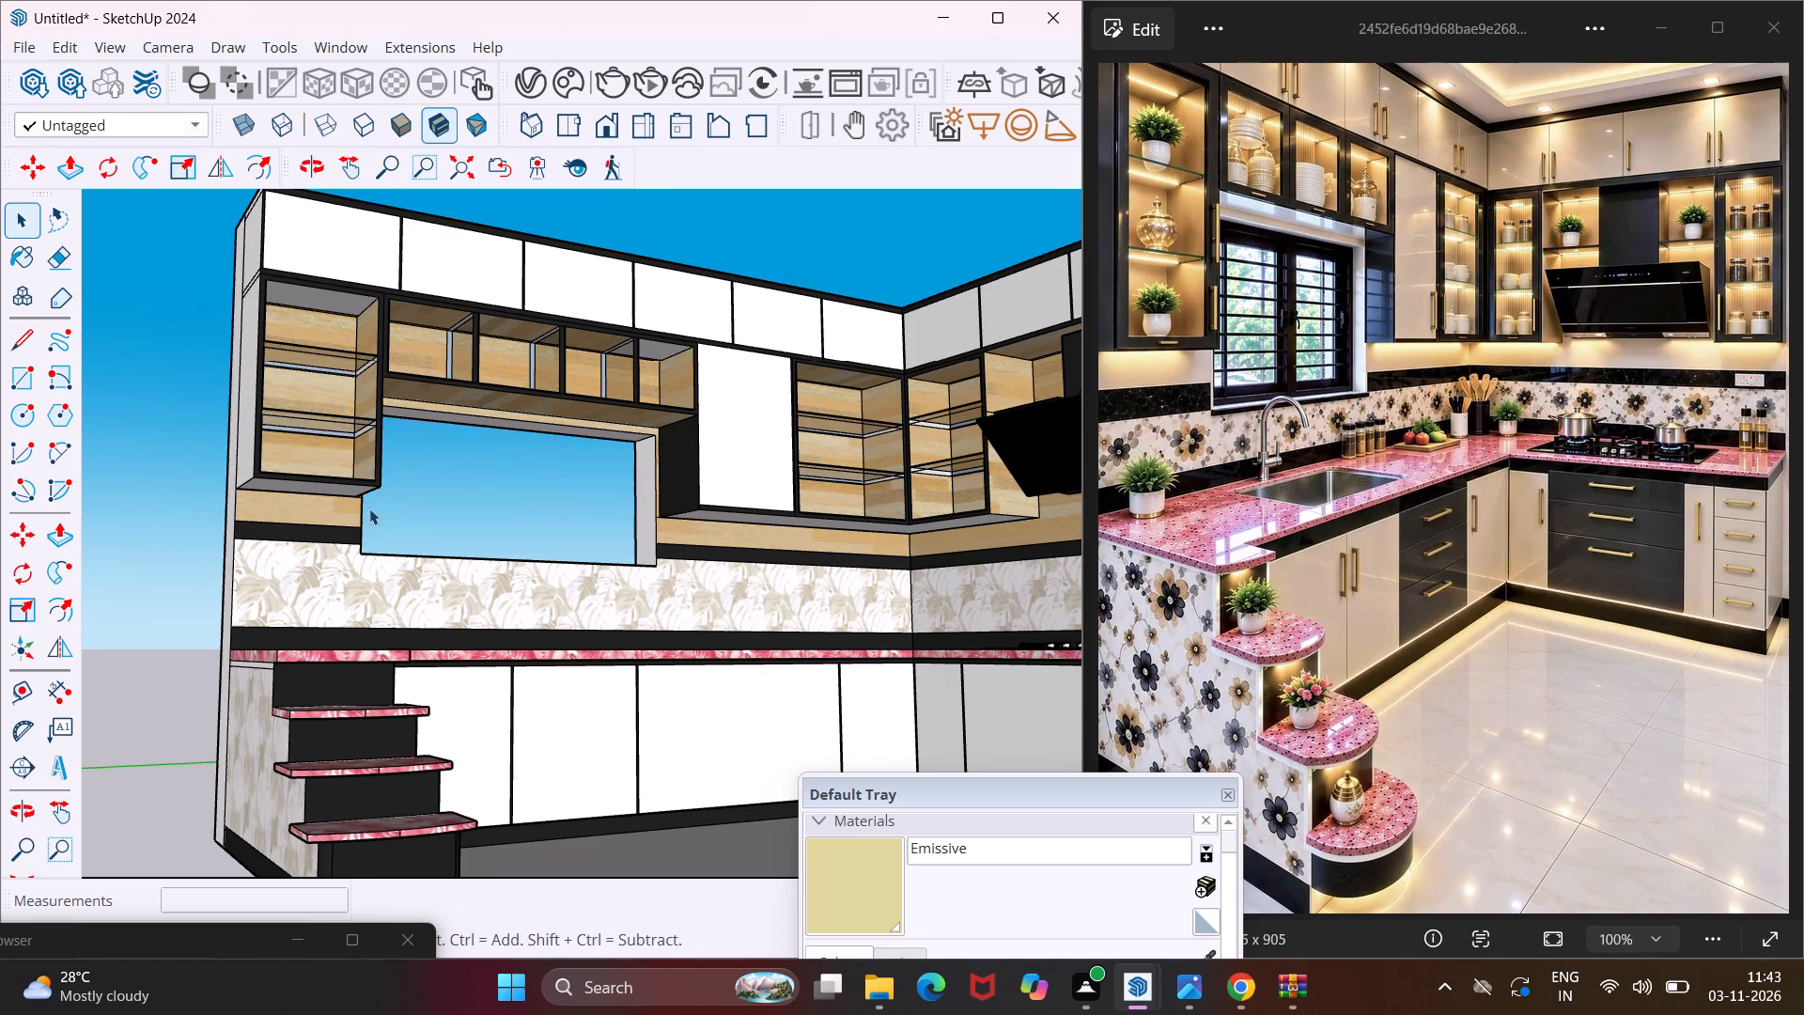
middle_click_drag(369, 515, 219, 707)
scroll(343, 509, "down", 5)
middle_click_drag(343, 509, 471, 537)
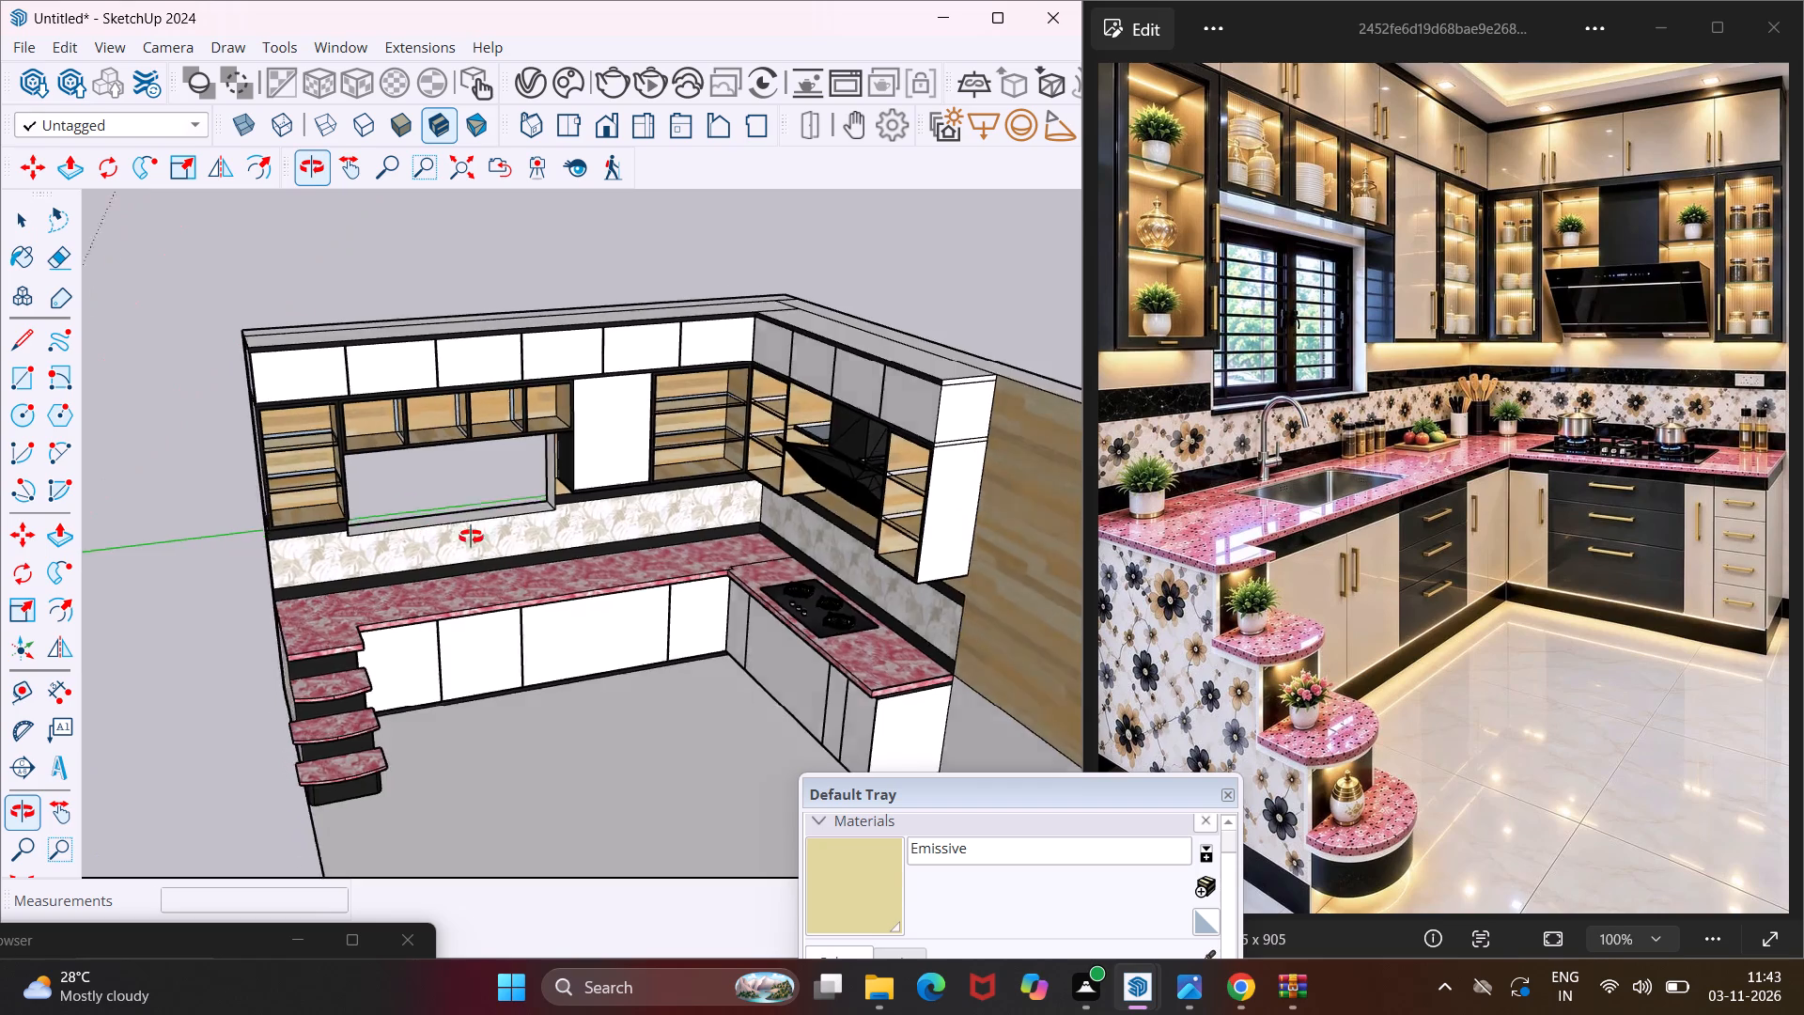
middle_click_drag(471, 537, 718, 435)
Push/Pull the thin strip along the top rear of the open-shelf wall cabinet beside the window by 0.75".
scroll(294, 385, "up", 3)
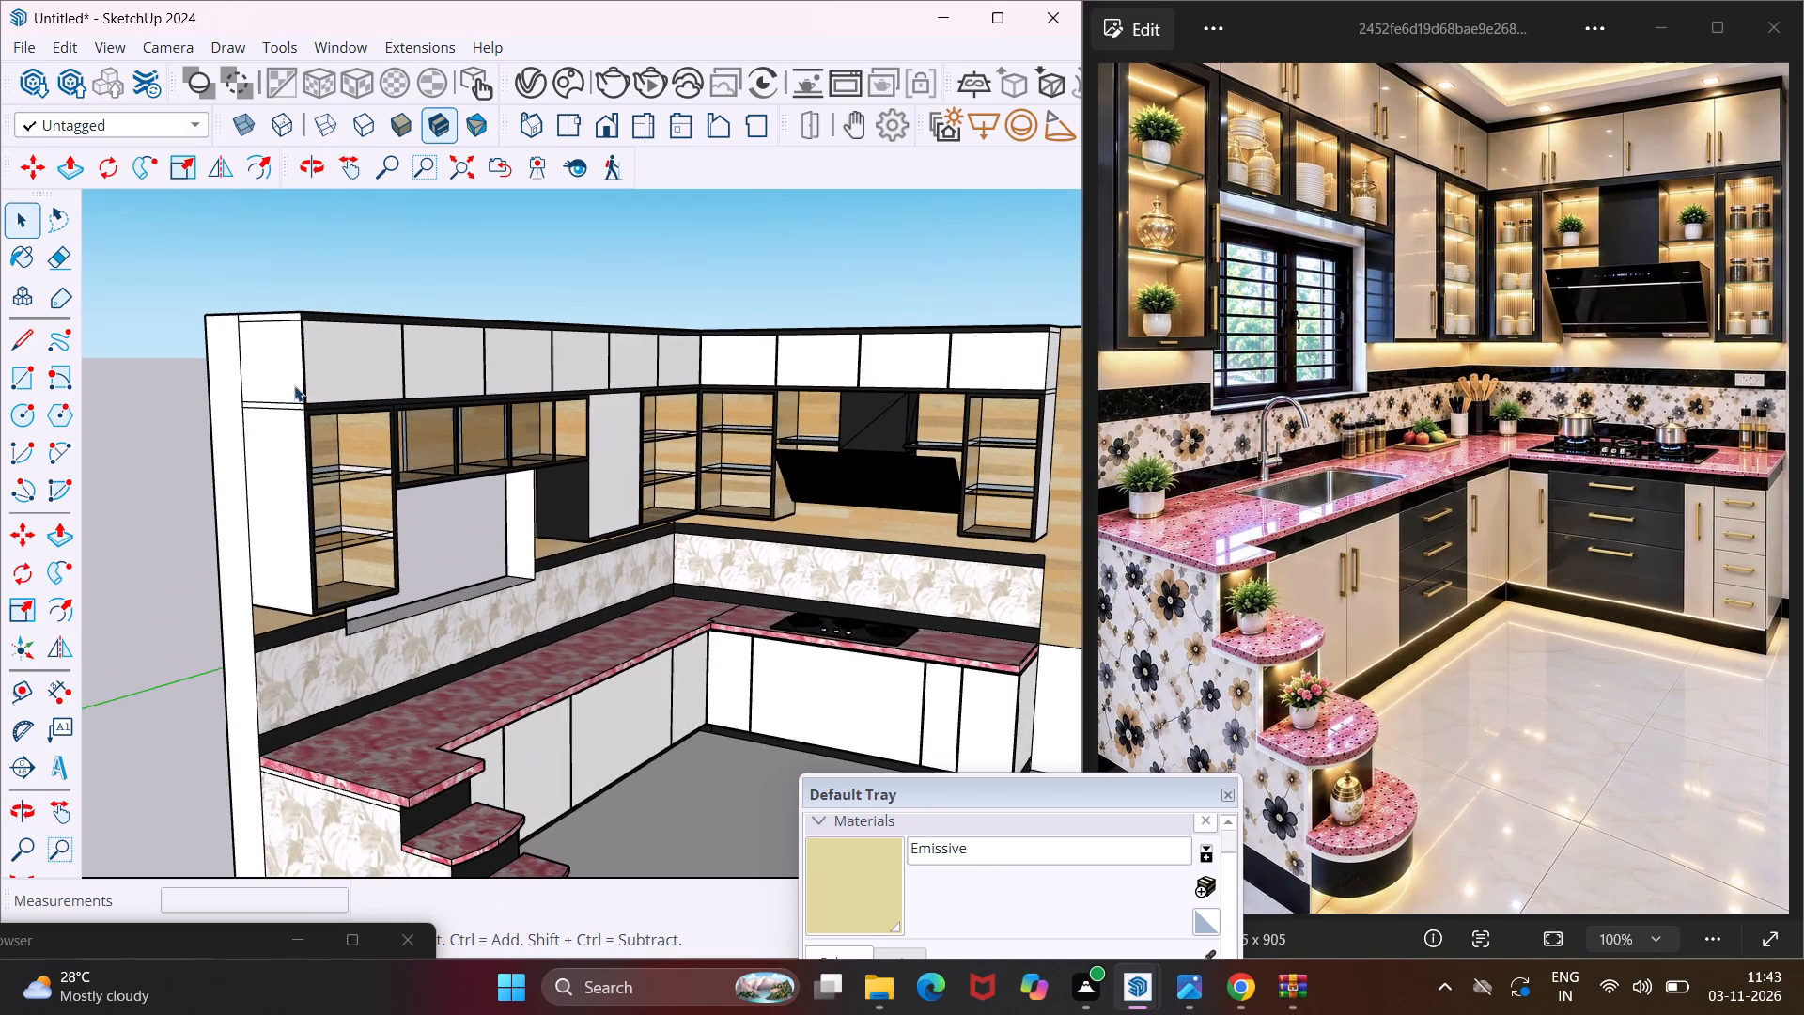
scroll(317, 418, "up", 14)
middle_click_drag(378, 442, 381, 384)
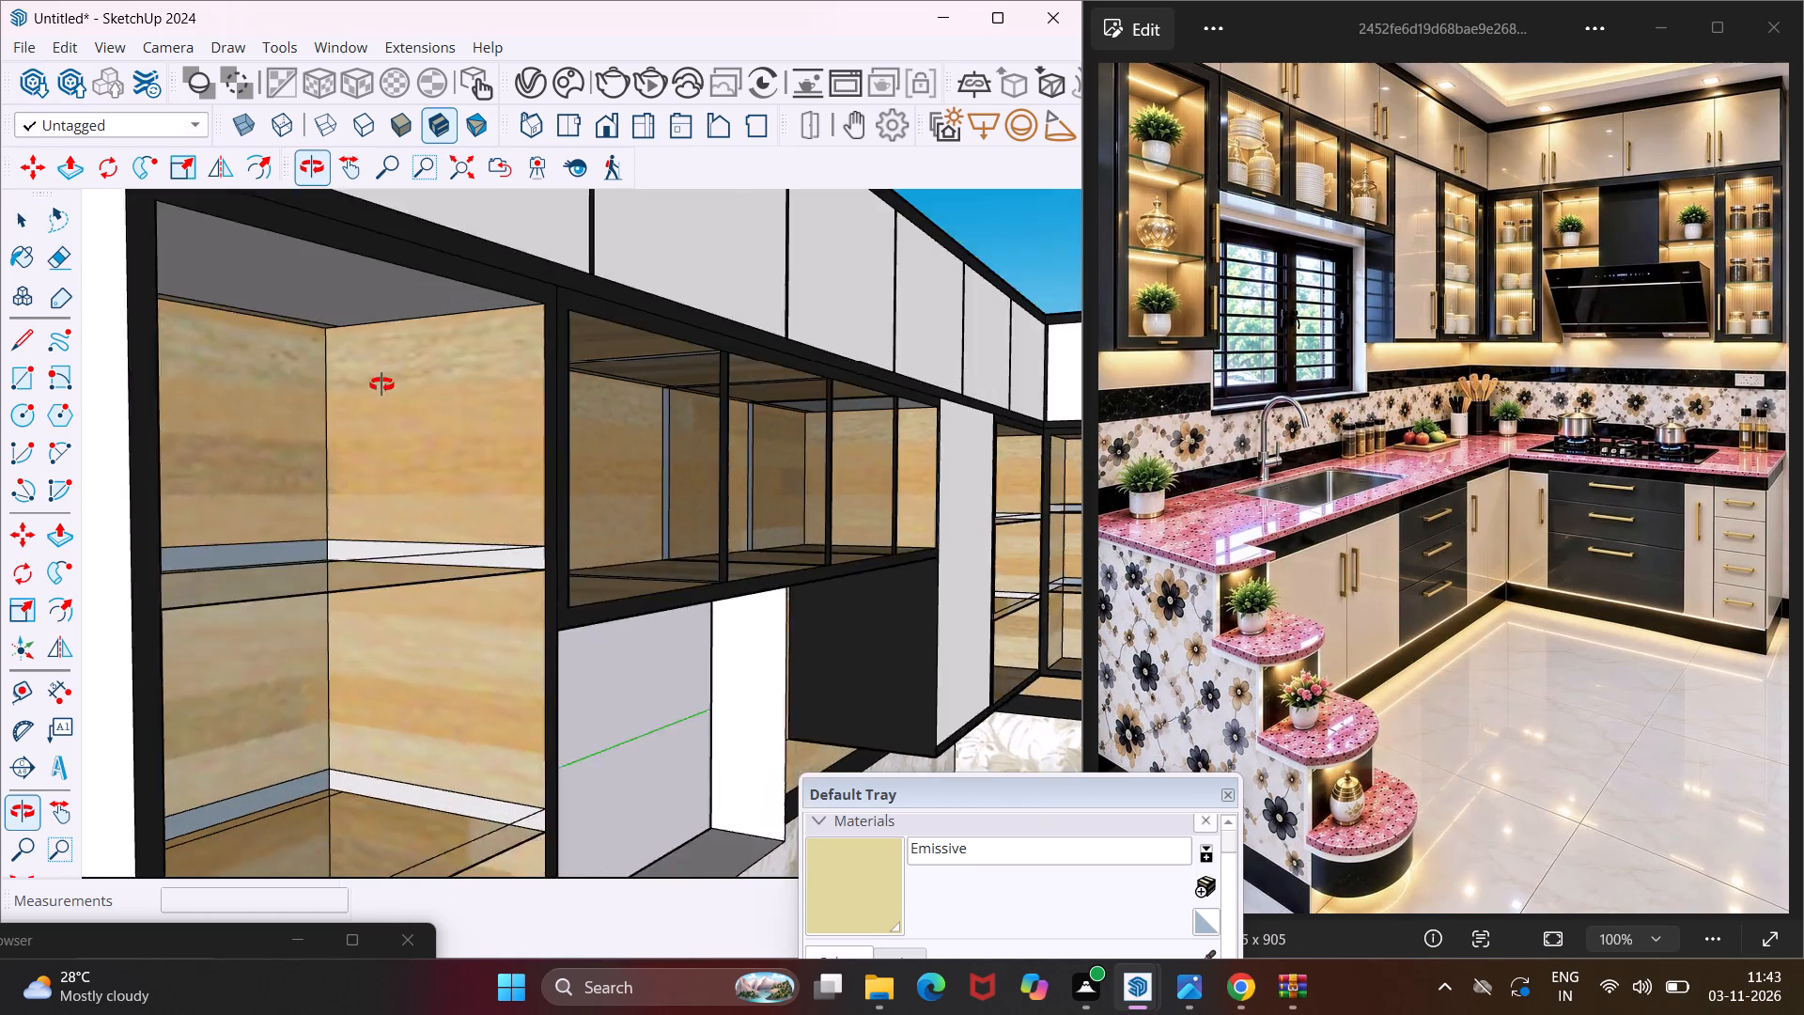
middle_click_drag(381, 384, 384, 353)
scroll(381, 384, "up", 1)
scroll(314, 284, "up", 7)
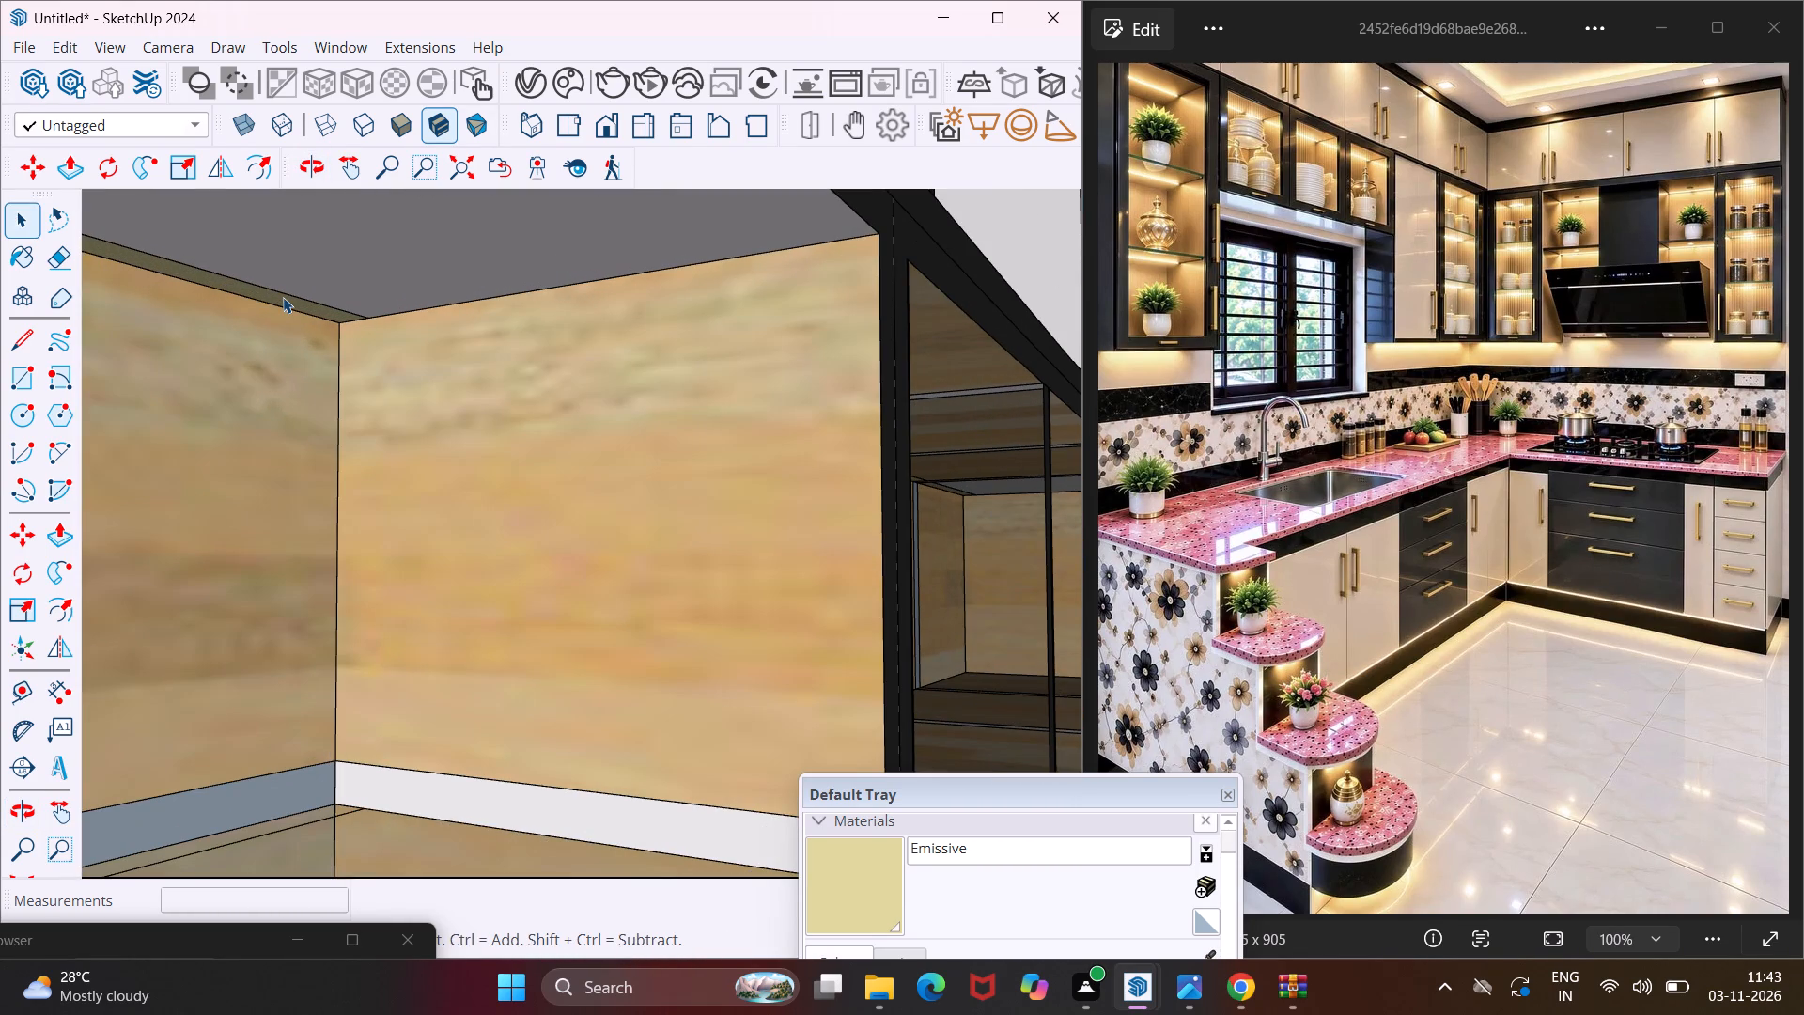
left_click(283, 297)
scroll(283, 297, "up", 4)
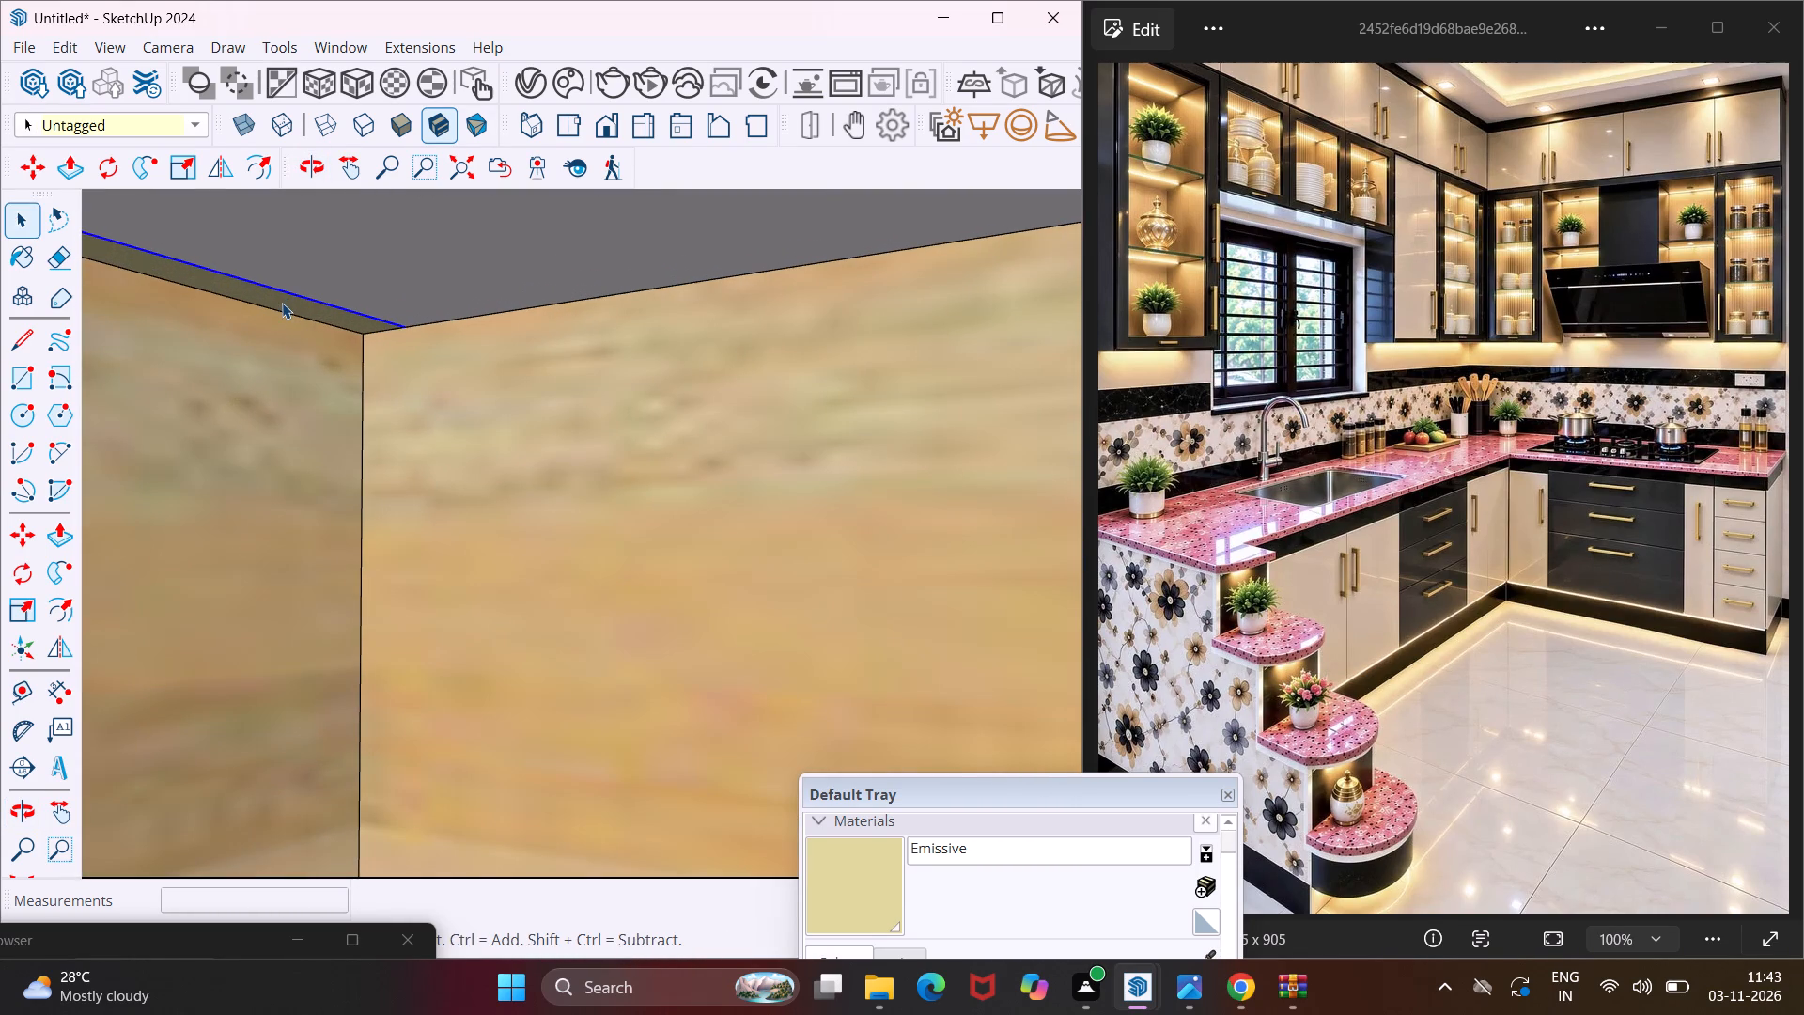
left_click(282, 303)
key("p")
left_click(282, 303)
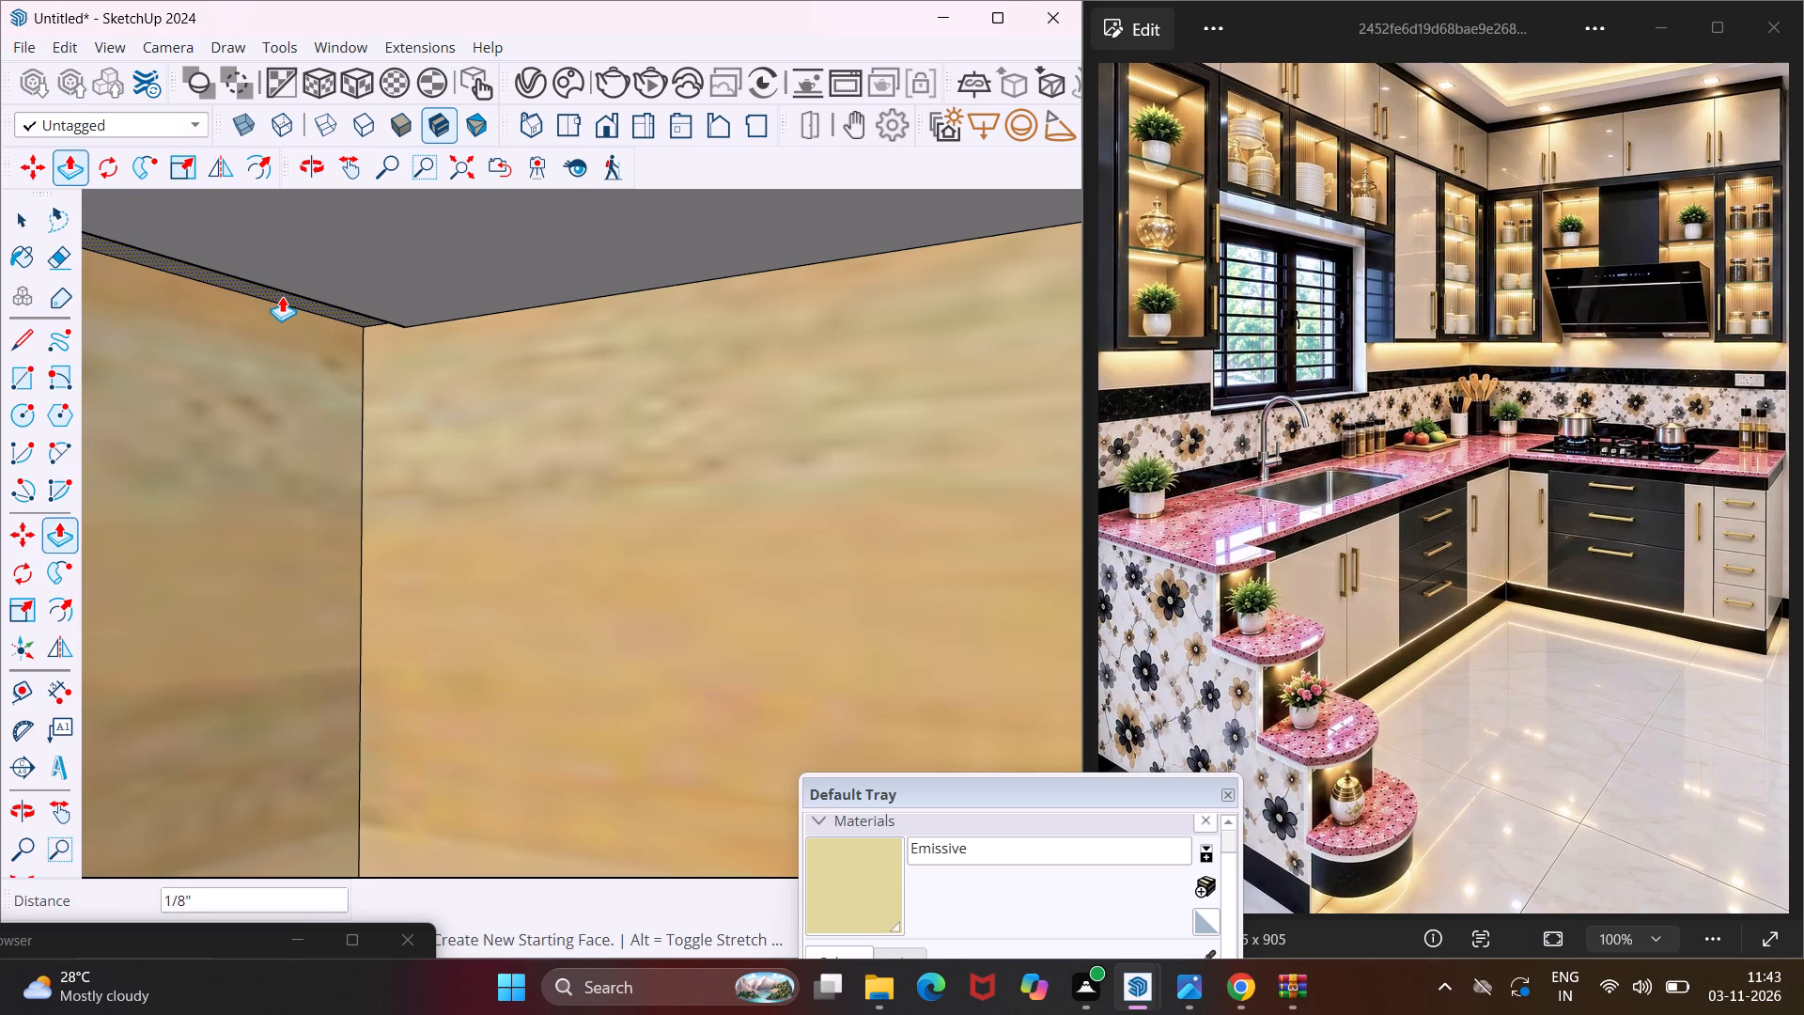
key("period")
type("75\"")
key("Return")
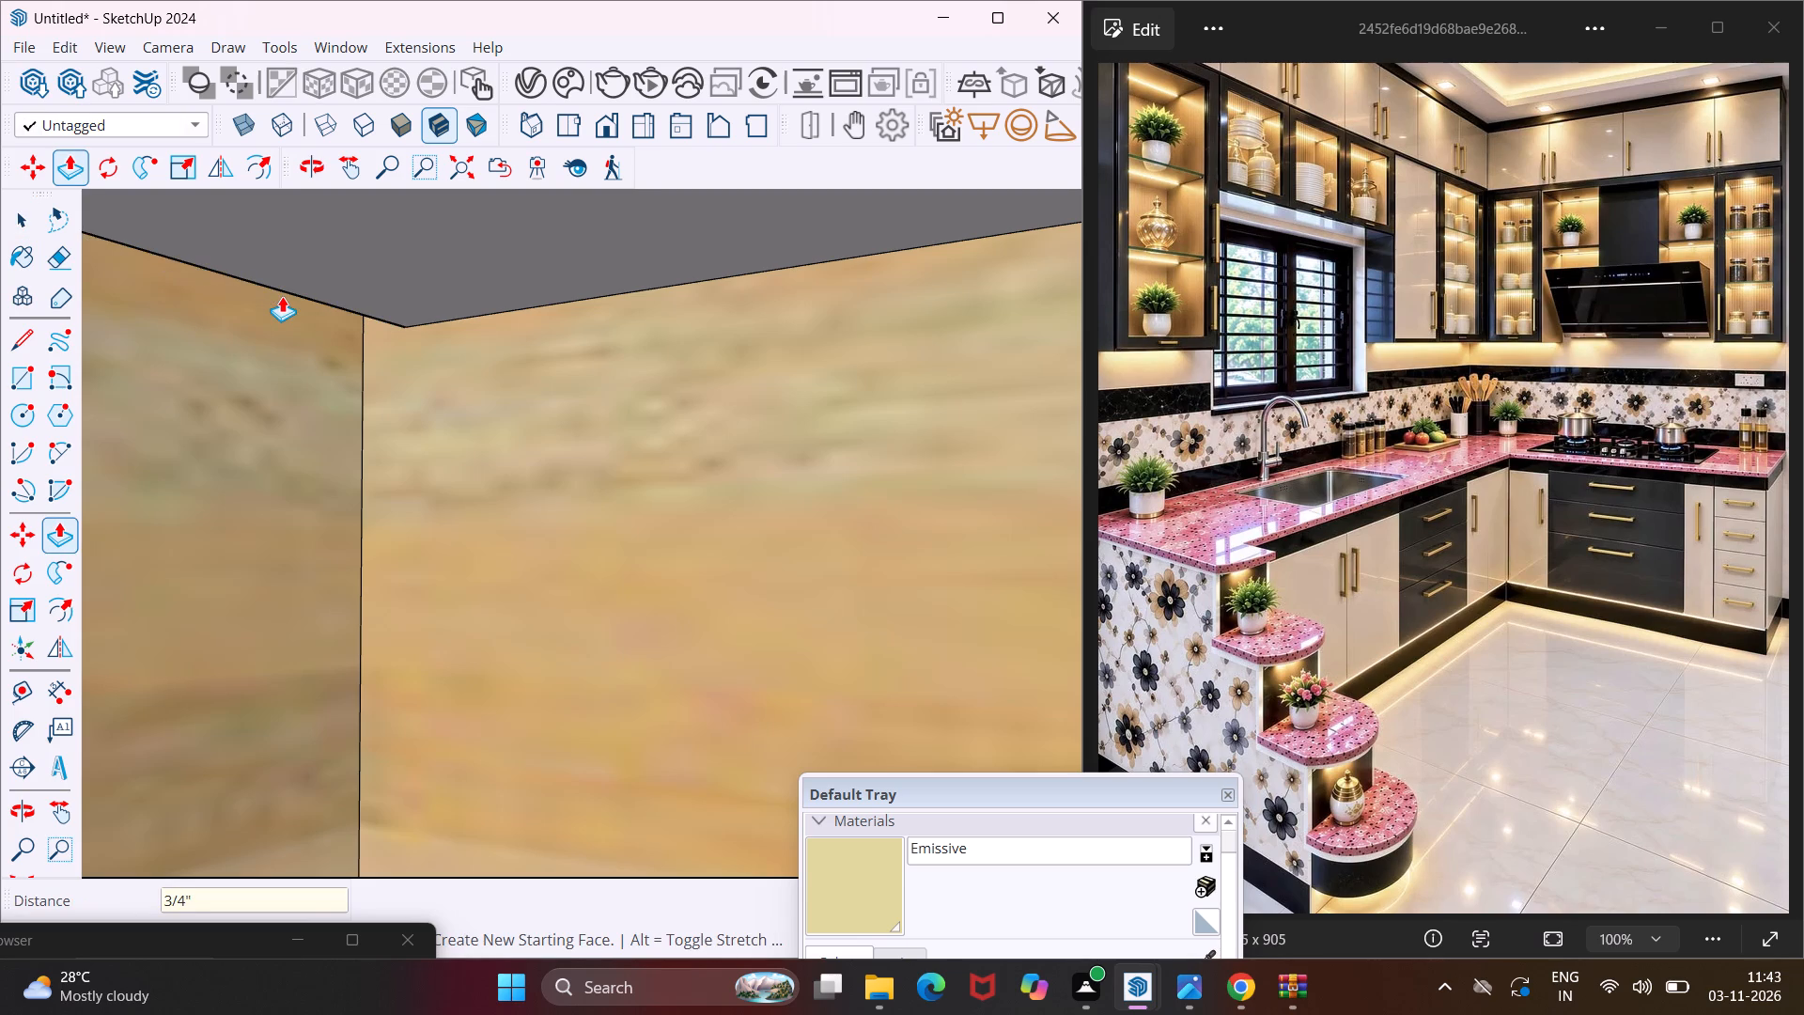
Apply the same 0.75" Push/Pull to the thin rear strip under the upper glass shelf of that cabinet.
scroll(282, 296, "down", 13)
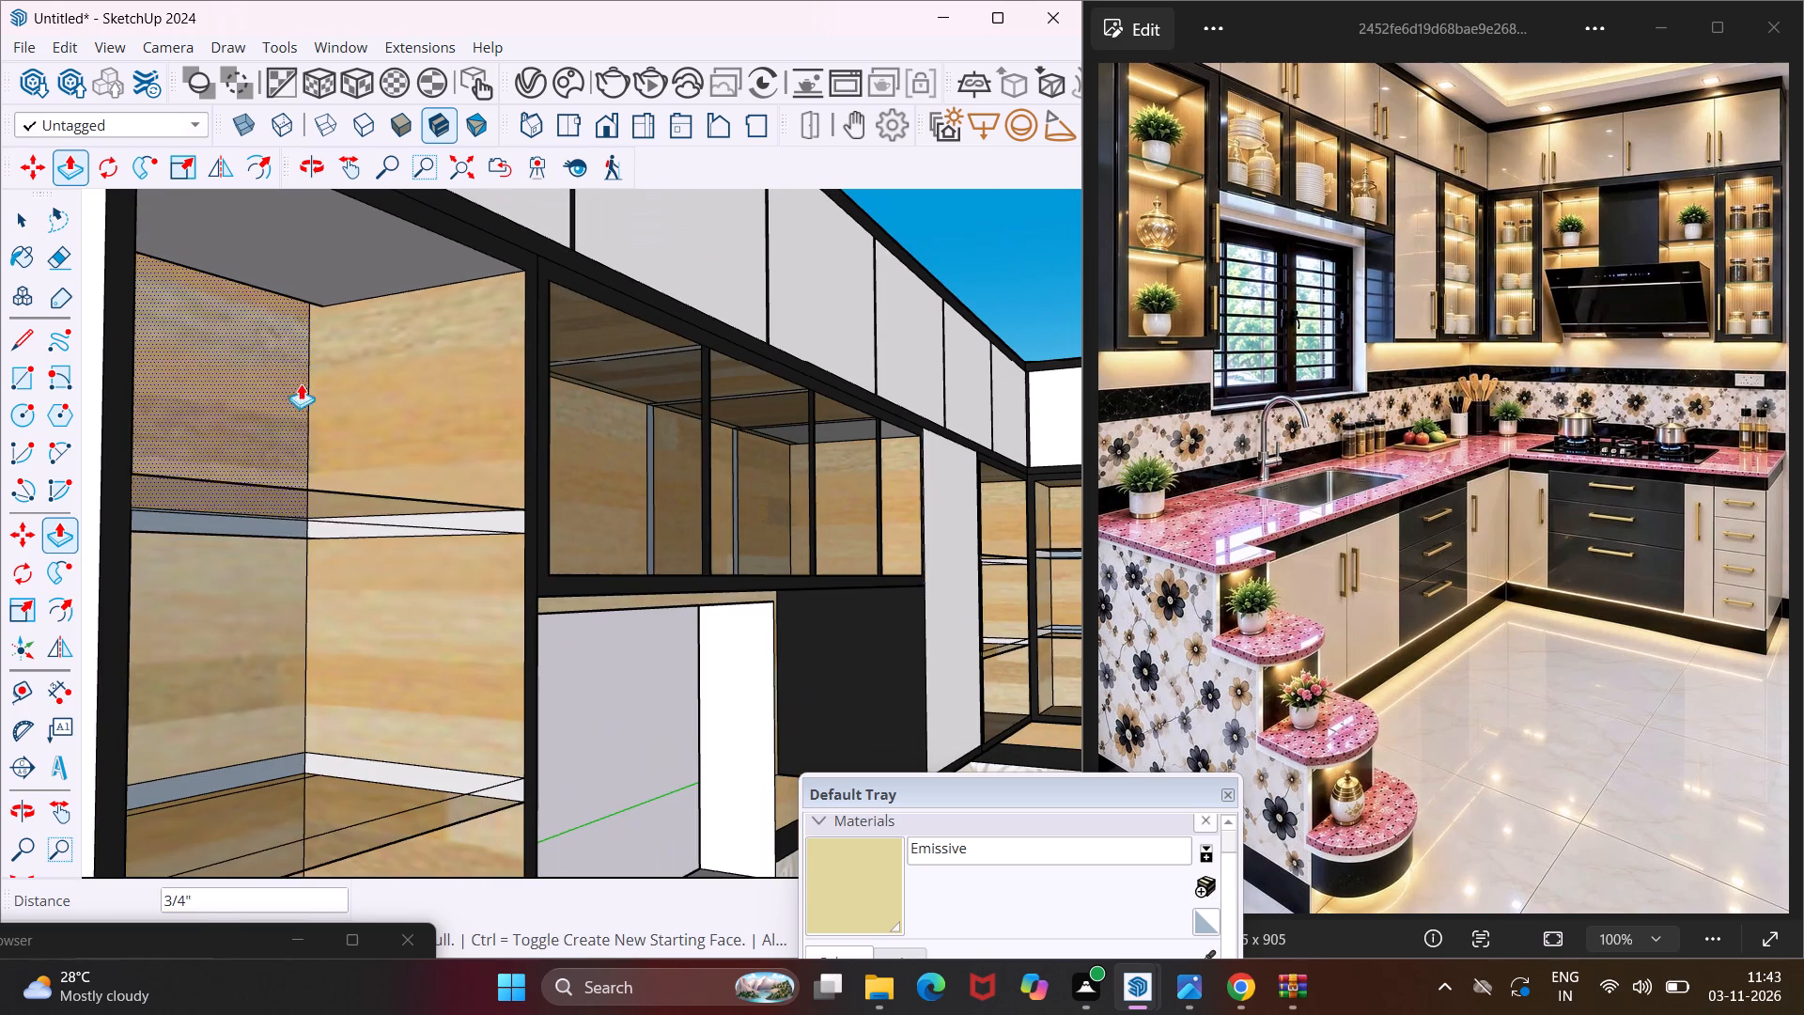
scroll(236, 558, "up", 5)
middle_click_drag(238, 546, 319, 428)
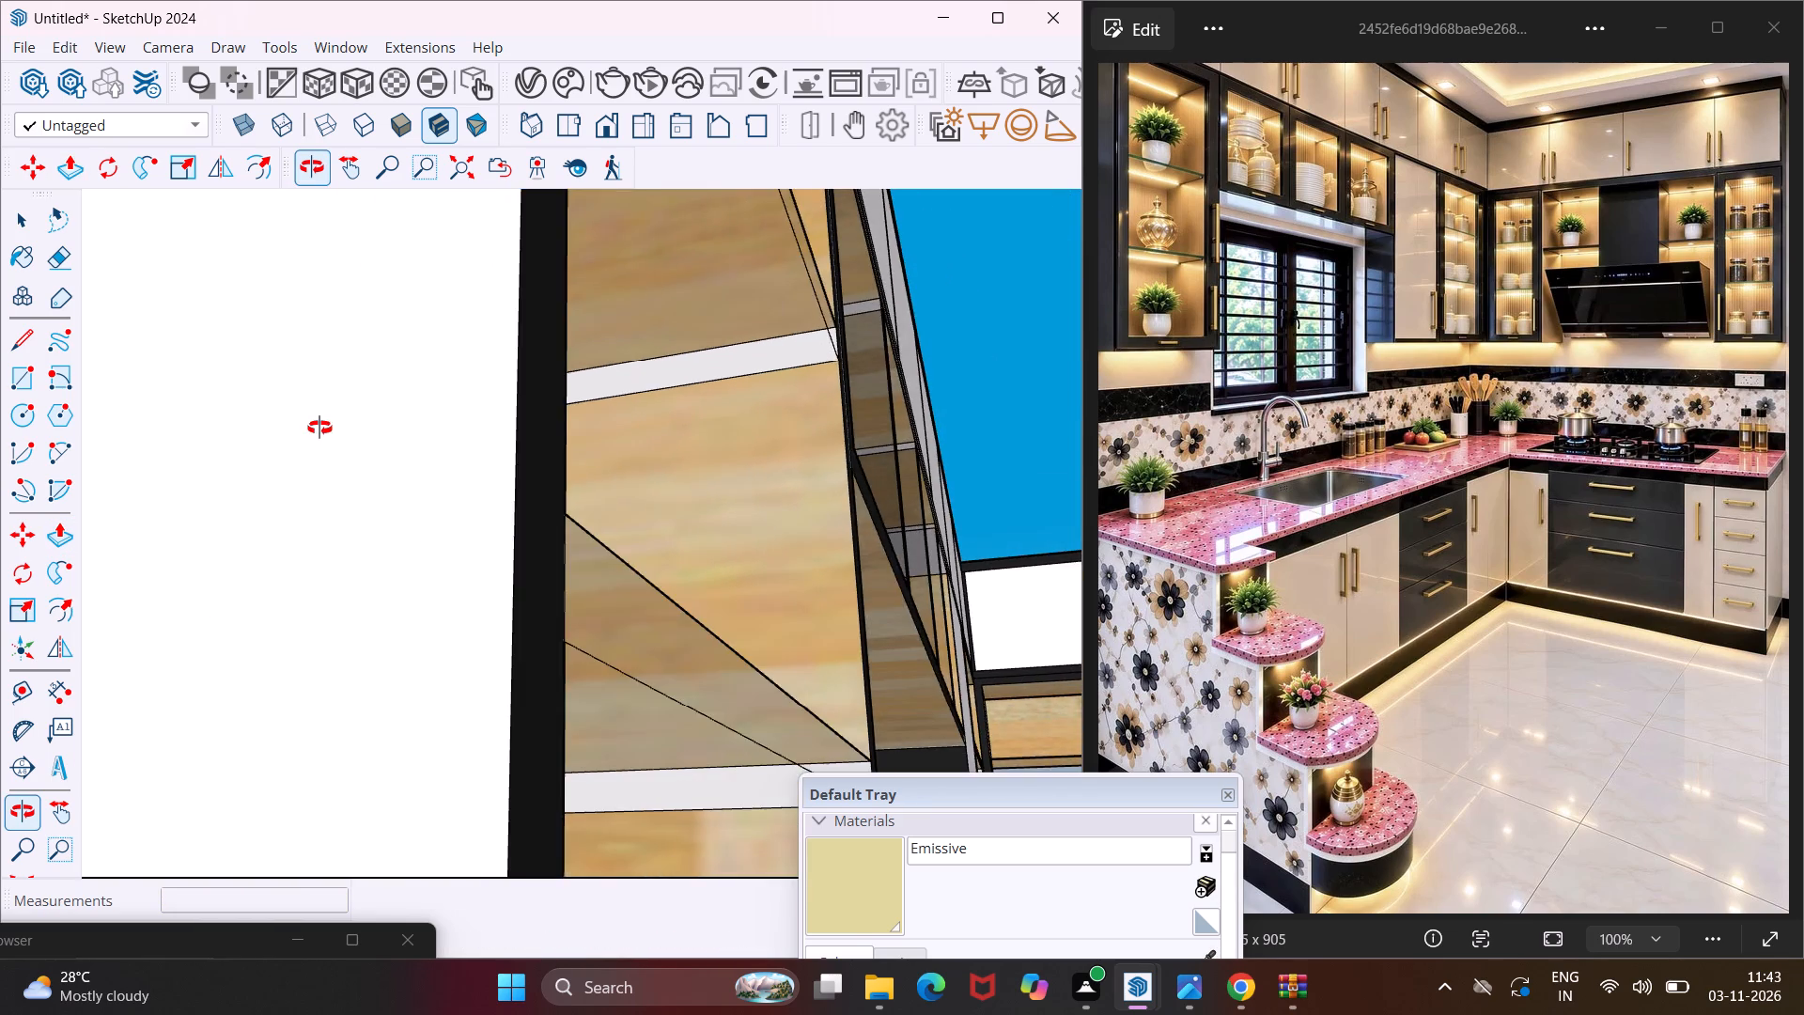
middle_click_drag(319, 428, 274, 440)
scroll(273, 429, "up", 5)
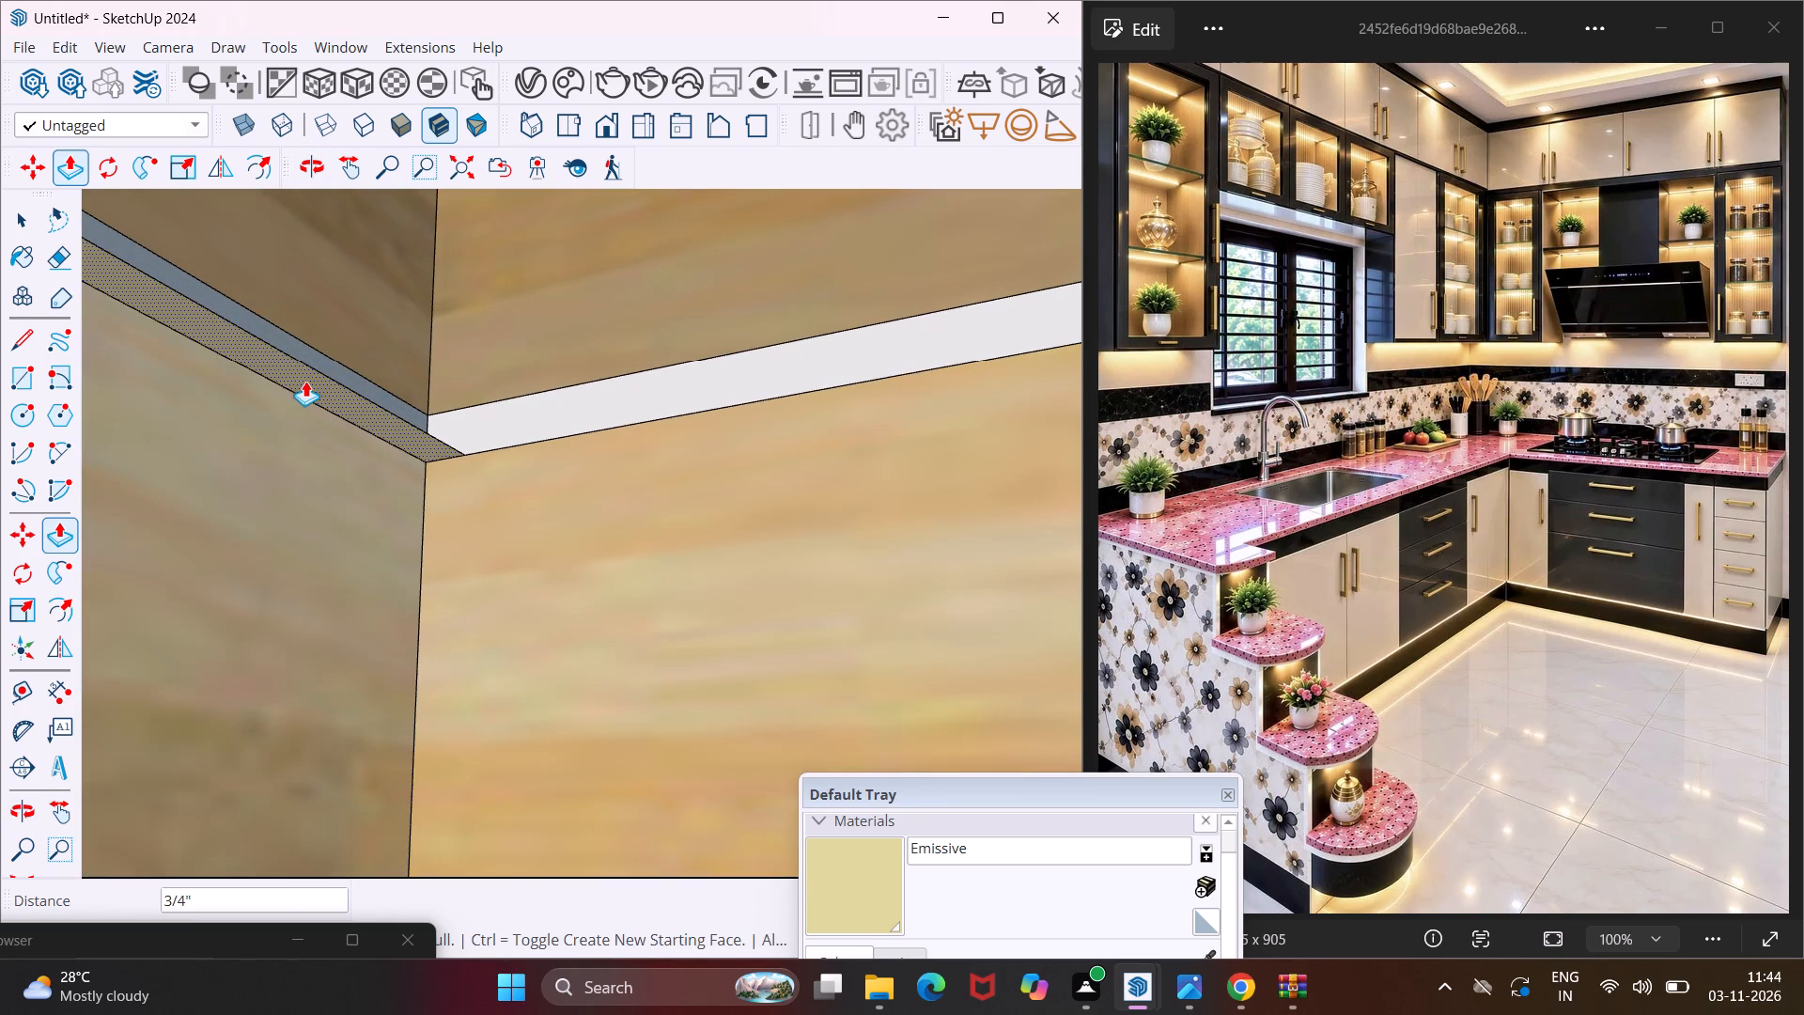
left_click(305, 381)
double_click(305, 381)
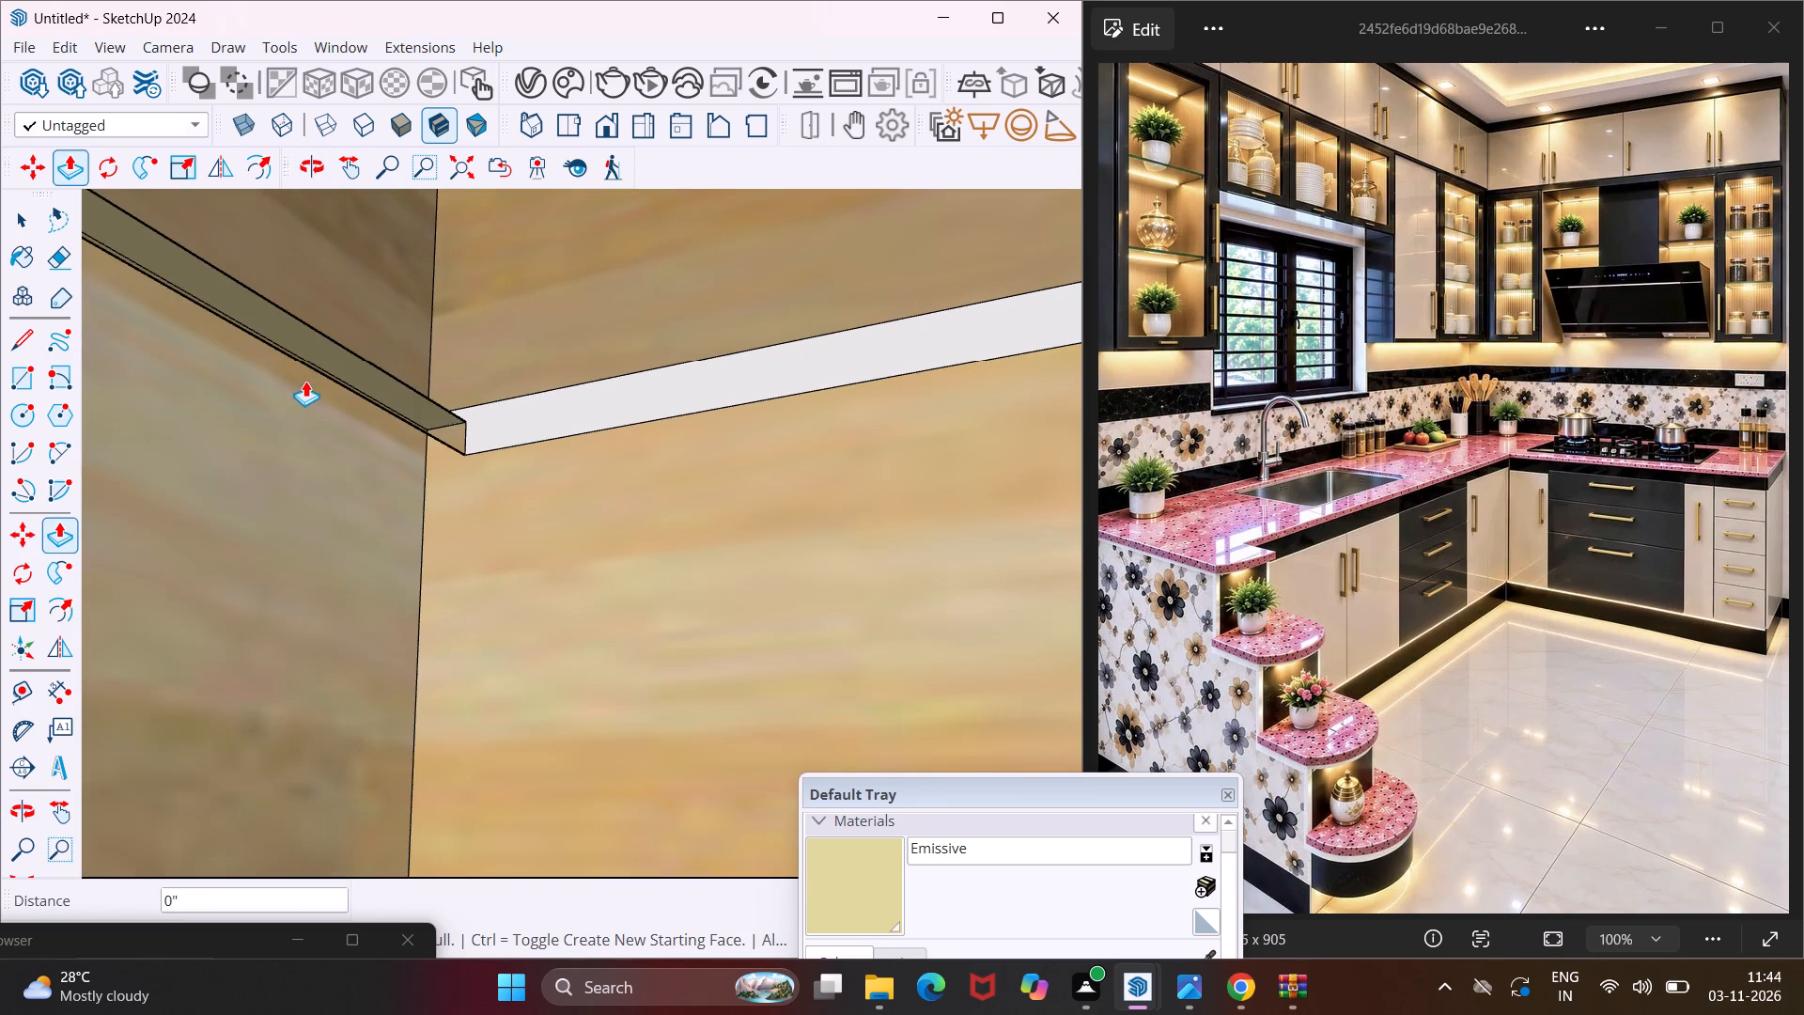
Repeat the 0.75" Push/Pull on the thin rear strip under the lower glass shelf of the same cabinet.
scroll(306, 381, "down", 8)
scroll(284, 707, "up", 2)
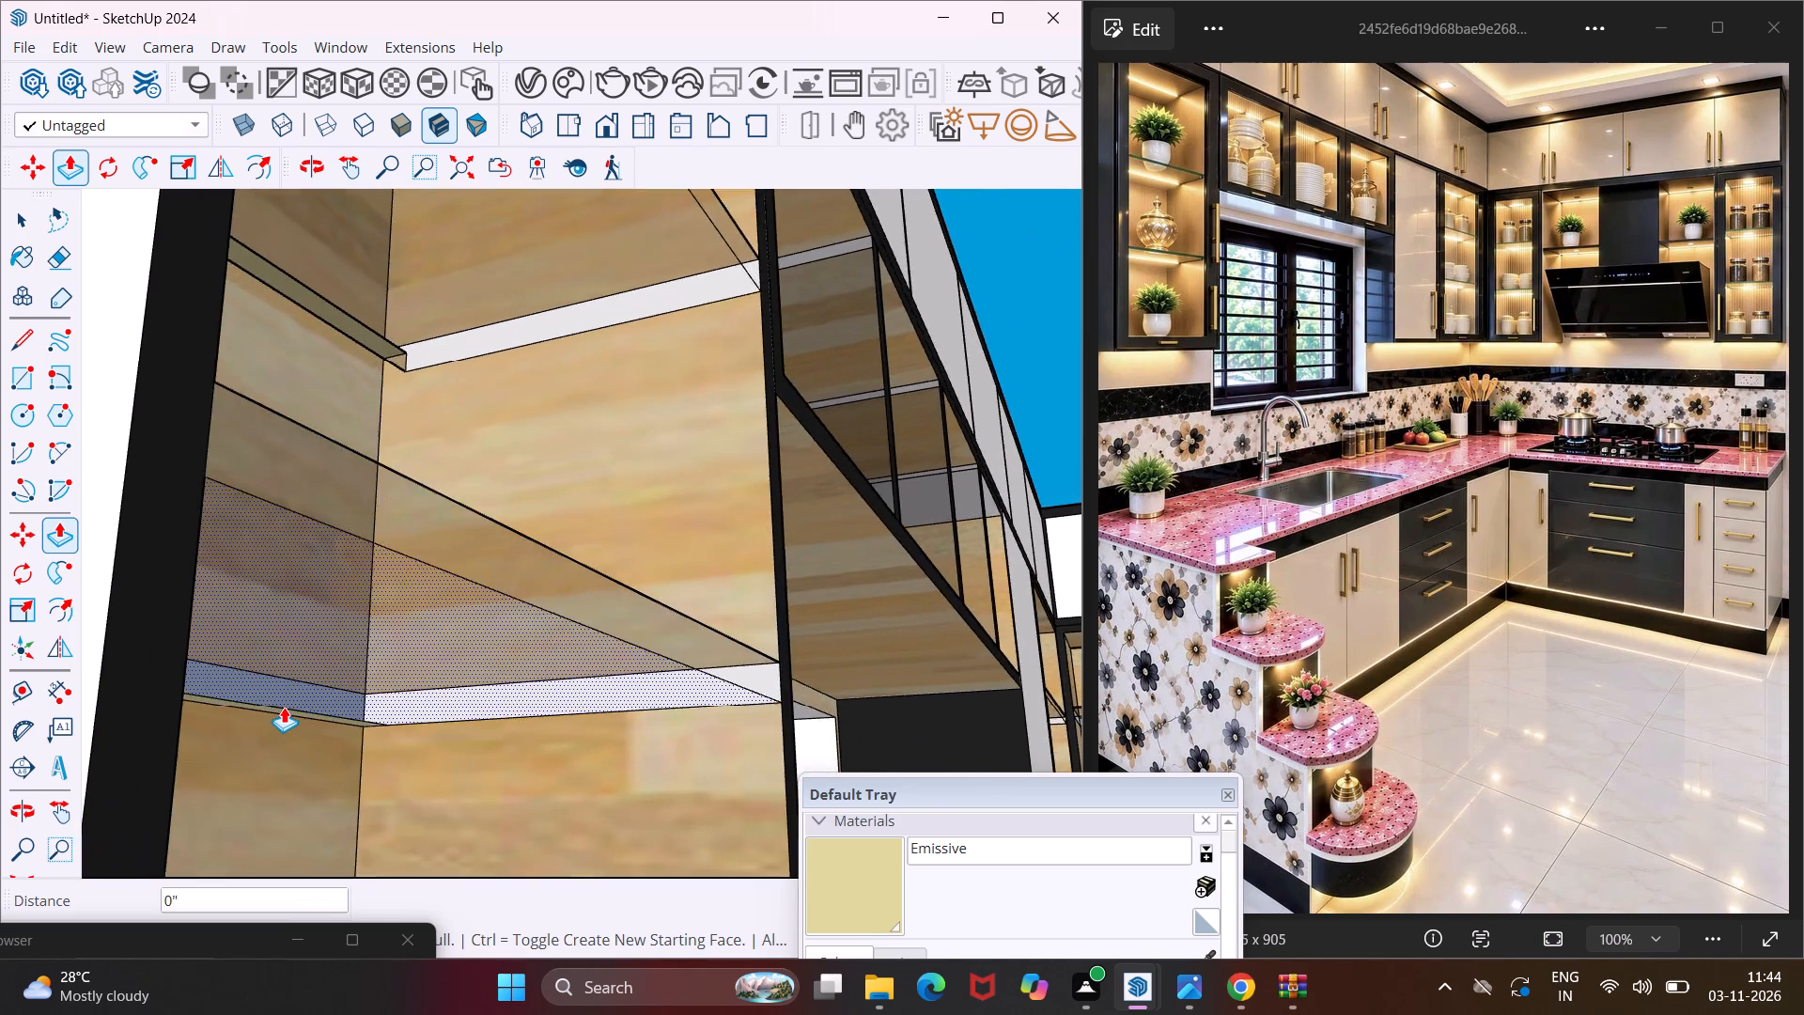
scroll(284, 707, "up", 11)
double_click(270, 717)
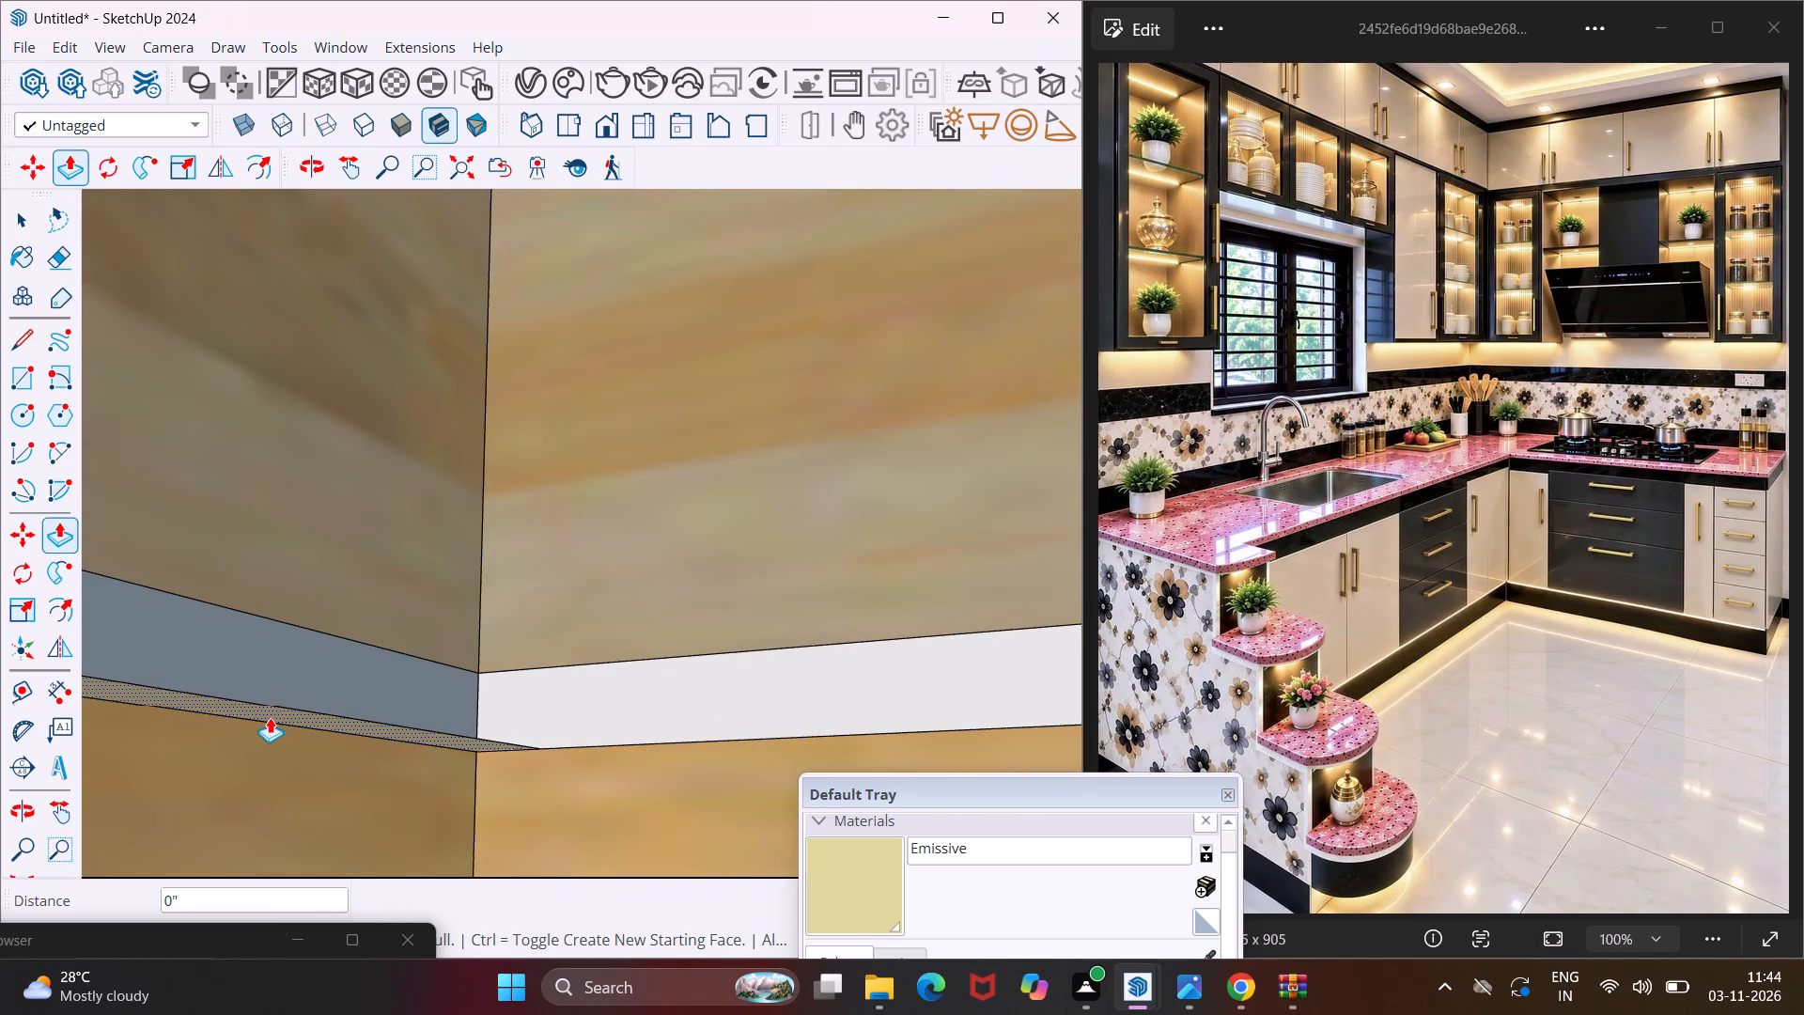
scroll(239, 693, "down", 4)
scroll(300, 551, "down", 10)
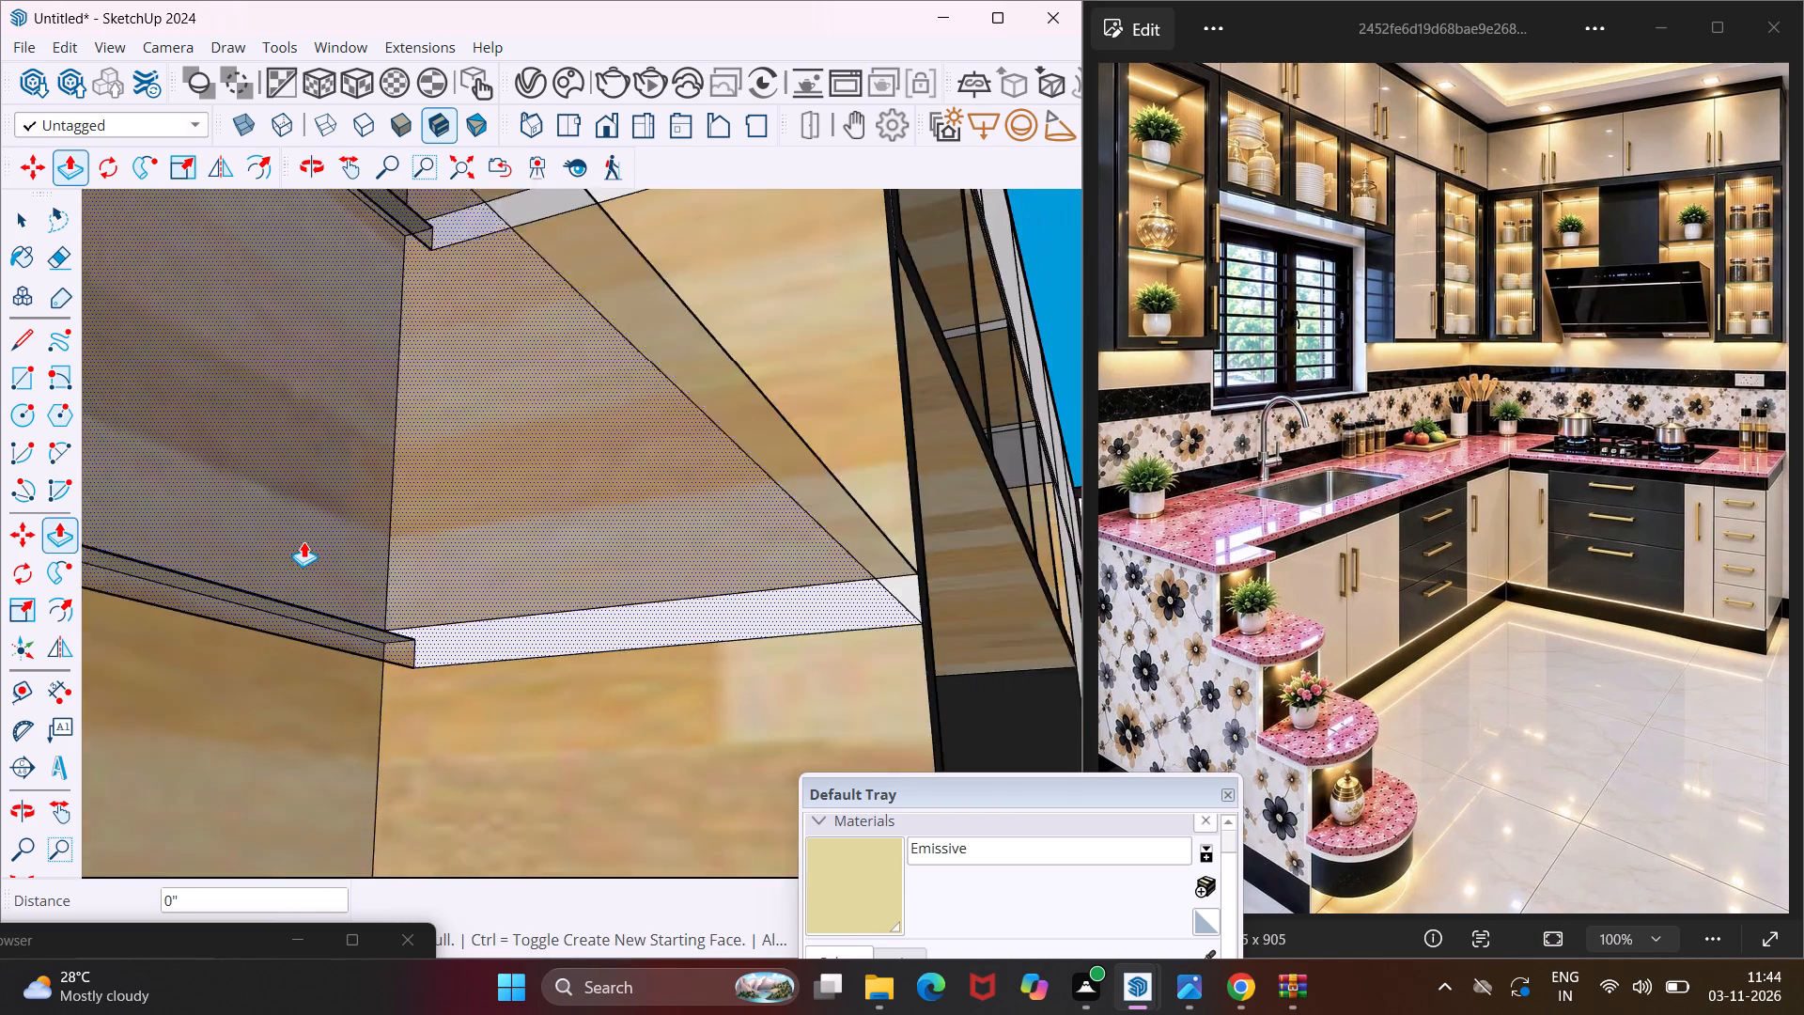
scroll(303, 541, "down", 13)
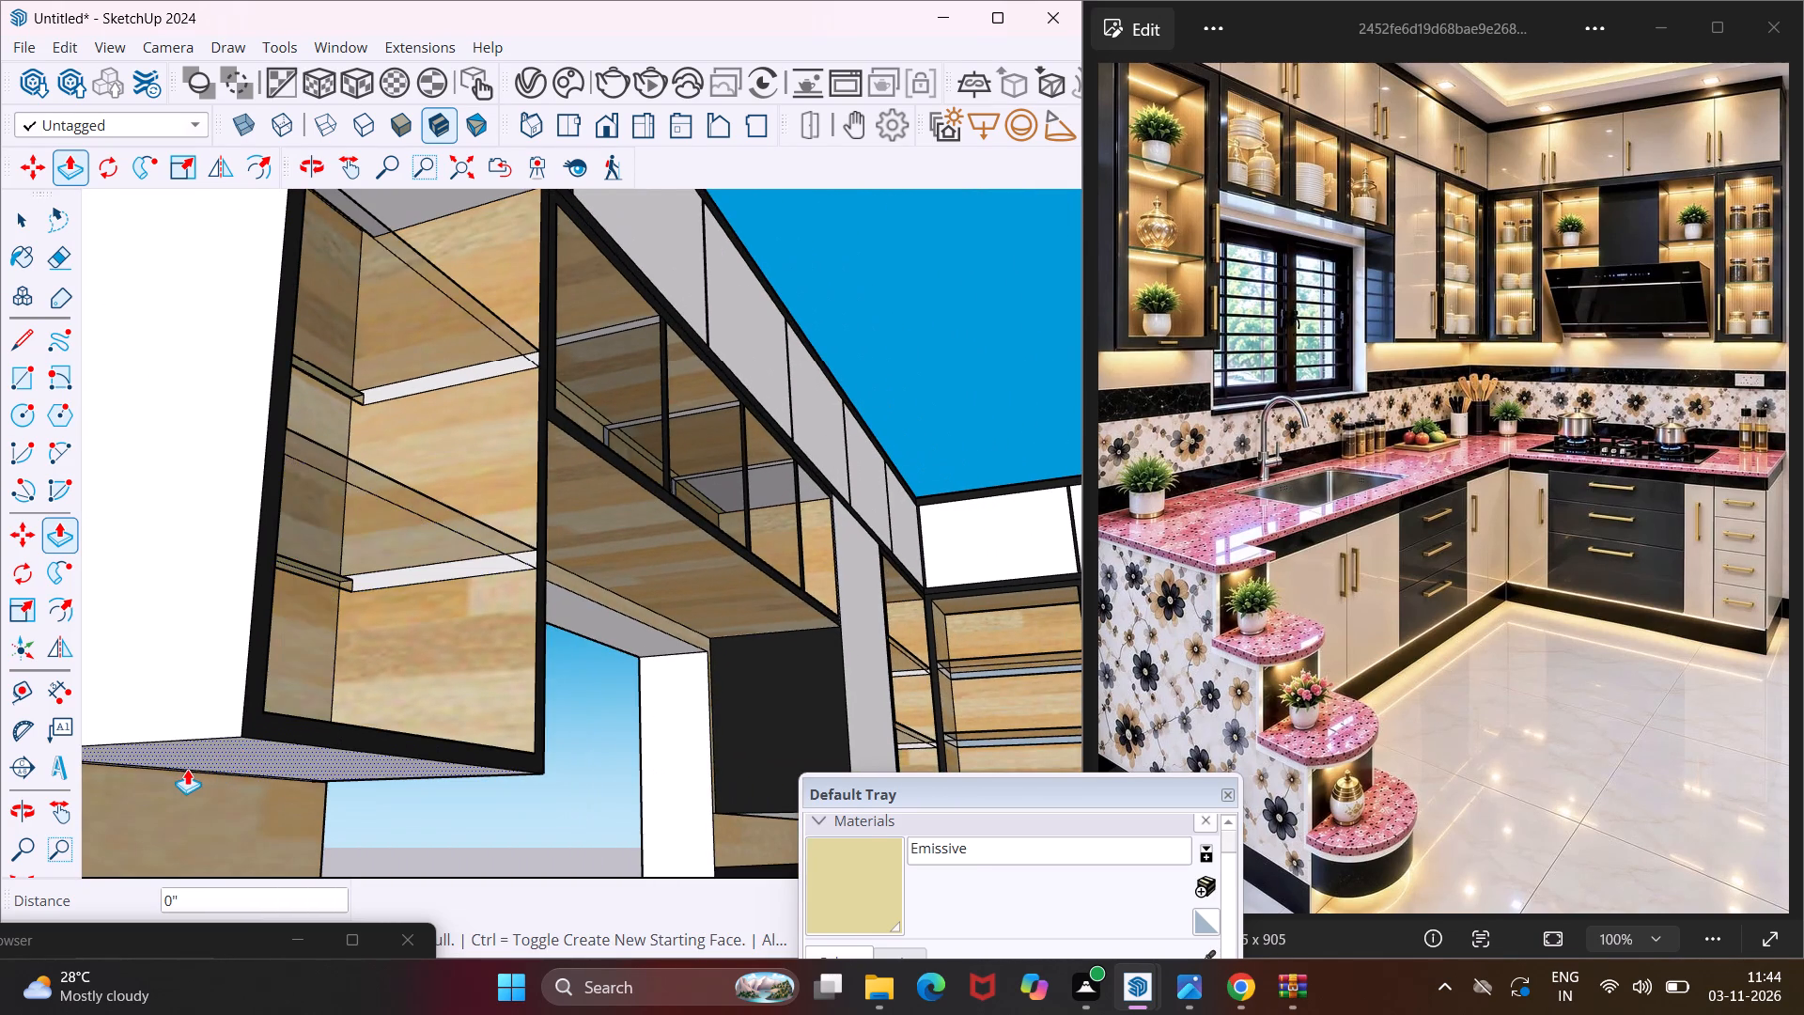
Repeat the 0.75" Push/Pull on the thin rear strip along the underside of the open-shelf wall cabinet beside the window.
middle_click_drag(204, 773, 365, 757)
scroll(256, 695, "up", 3)
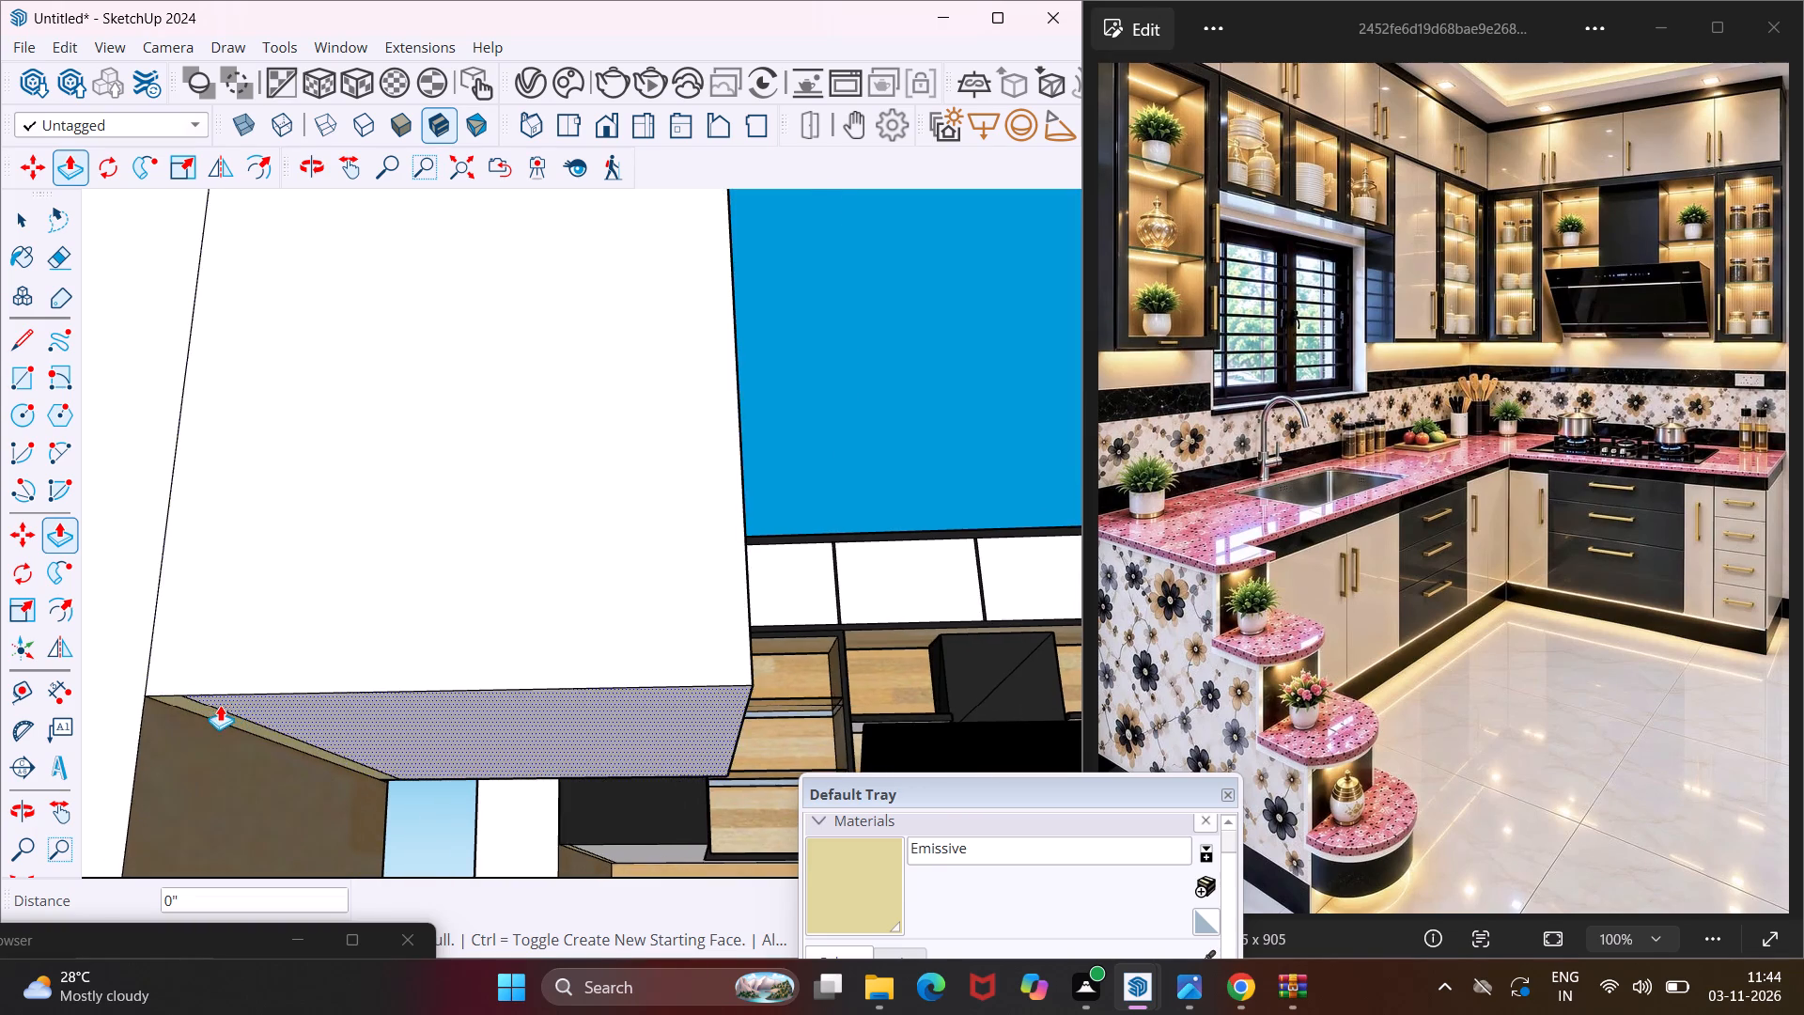
scroll(215, 695, "up", 8)
double_click(129, 703)
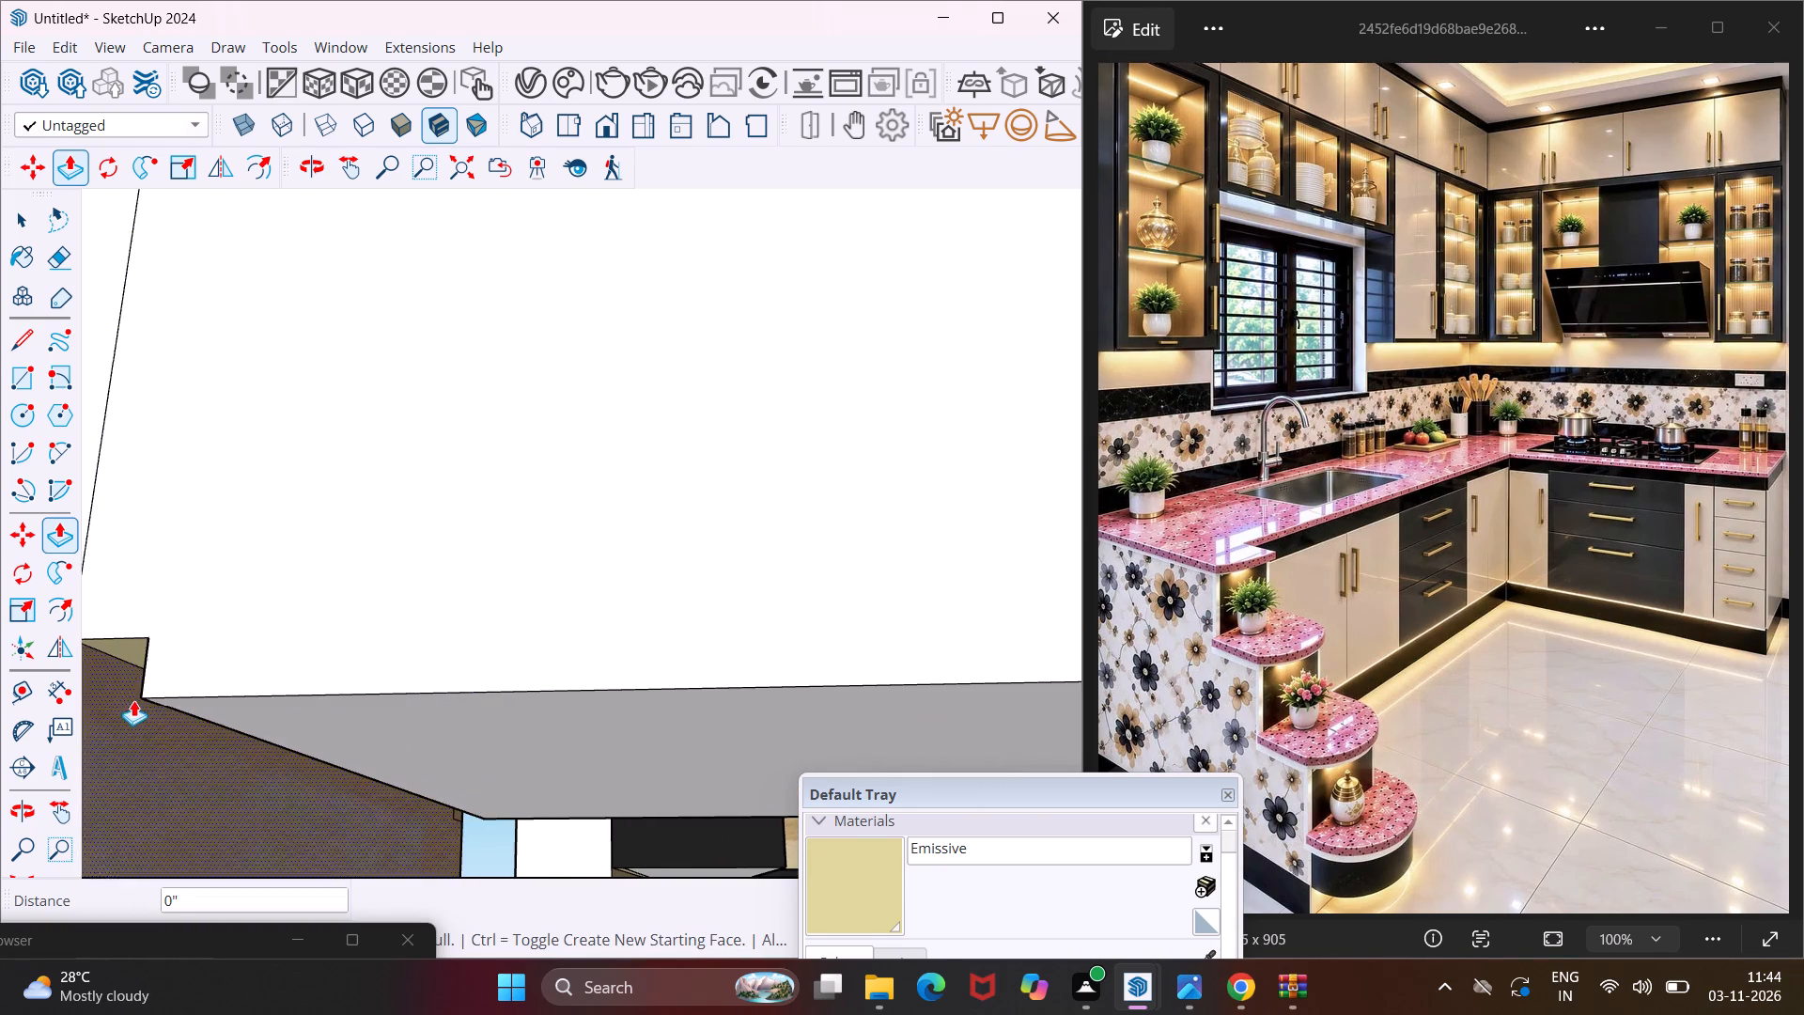
Apply the same 0.75" Push/Pull to the top rear strip in the first compartment of the cabinet above the window.
scroll(152, 627, "down", 10)
scroll(257, 597, "down", 5)
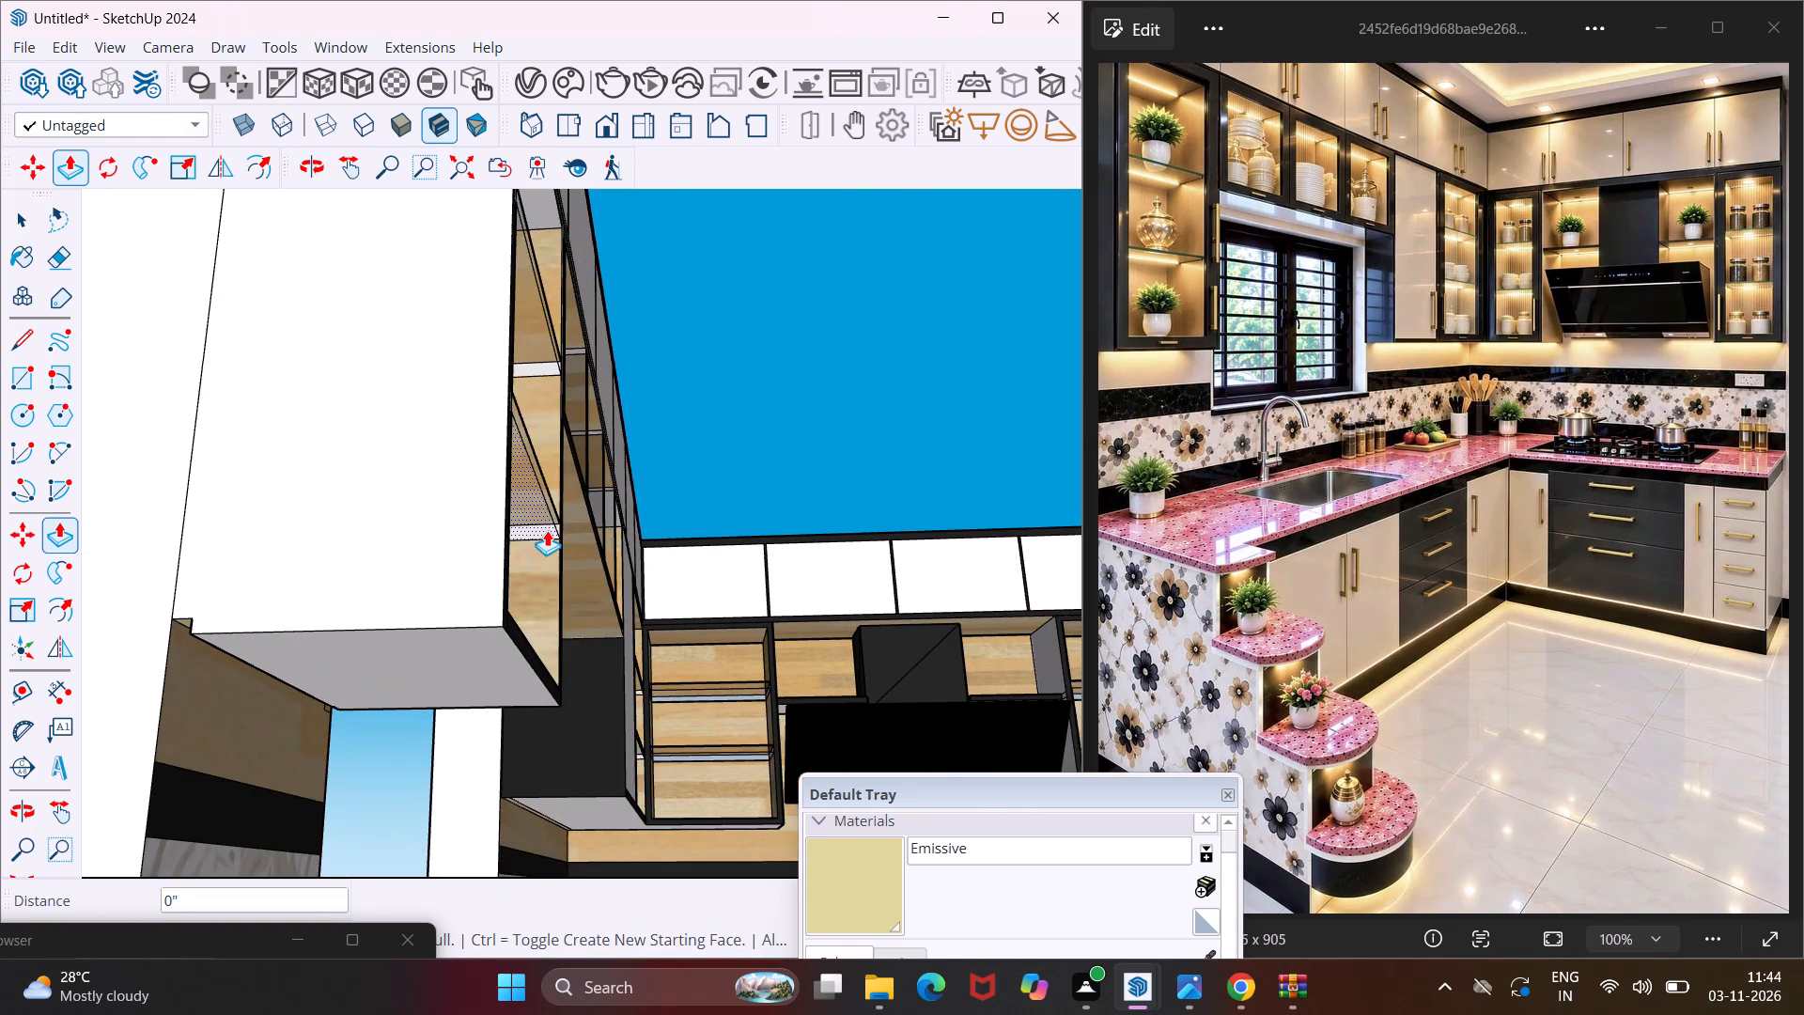
middle_click_drag(547, 530, 205, 597)
scroll(546, 391, "up", 3)
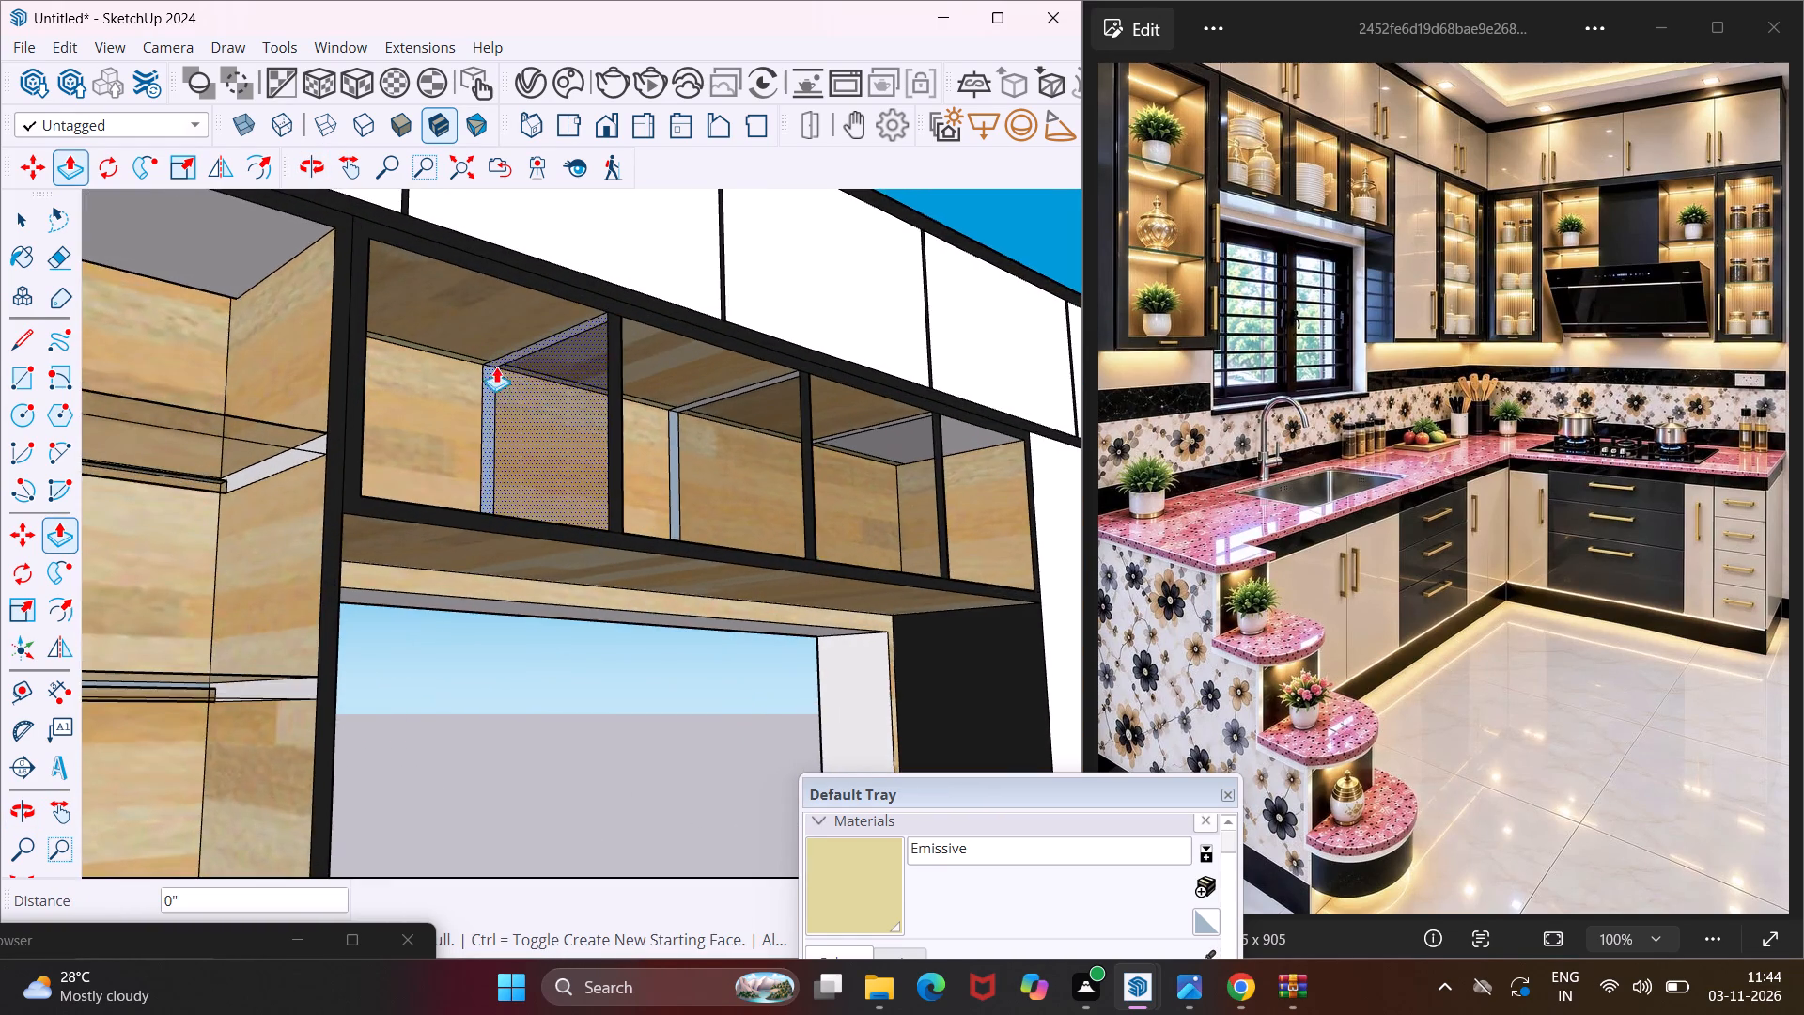
scroll(479, 365, "up", 19)
double_click(459, 342)
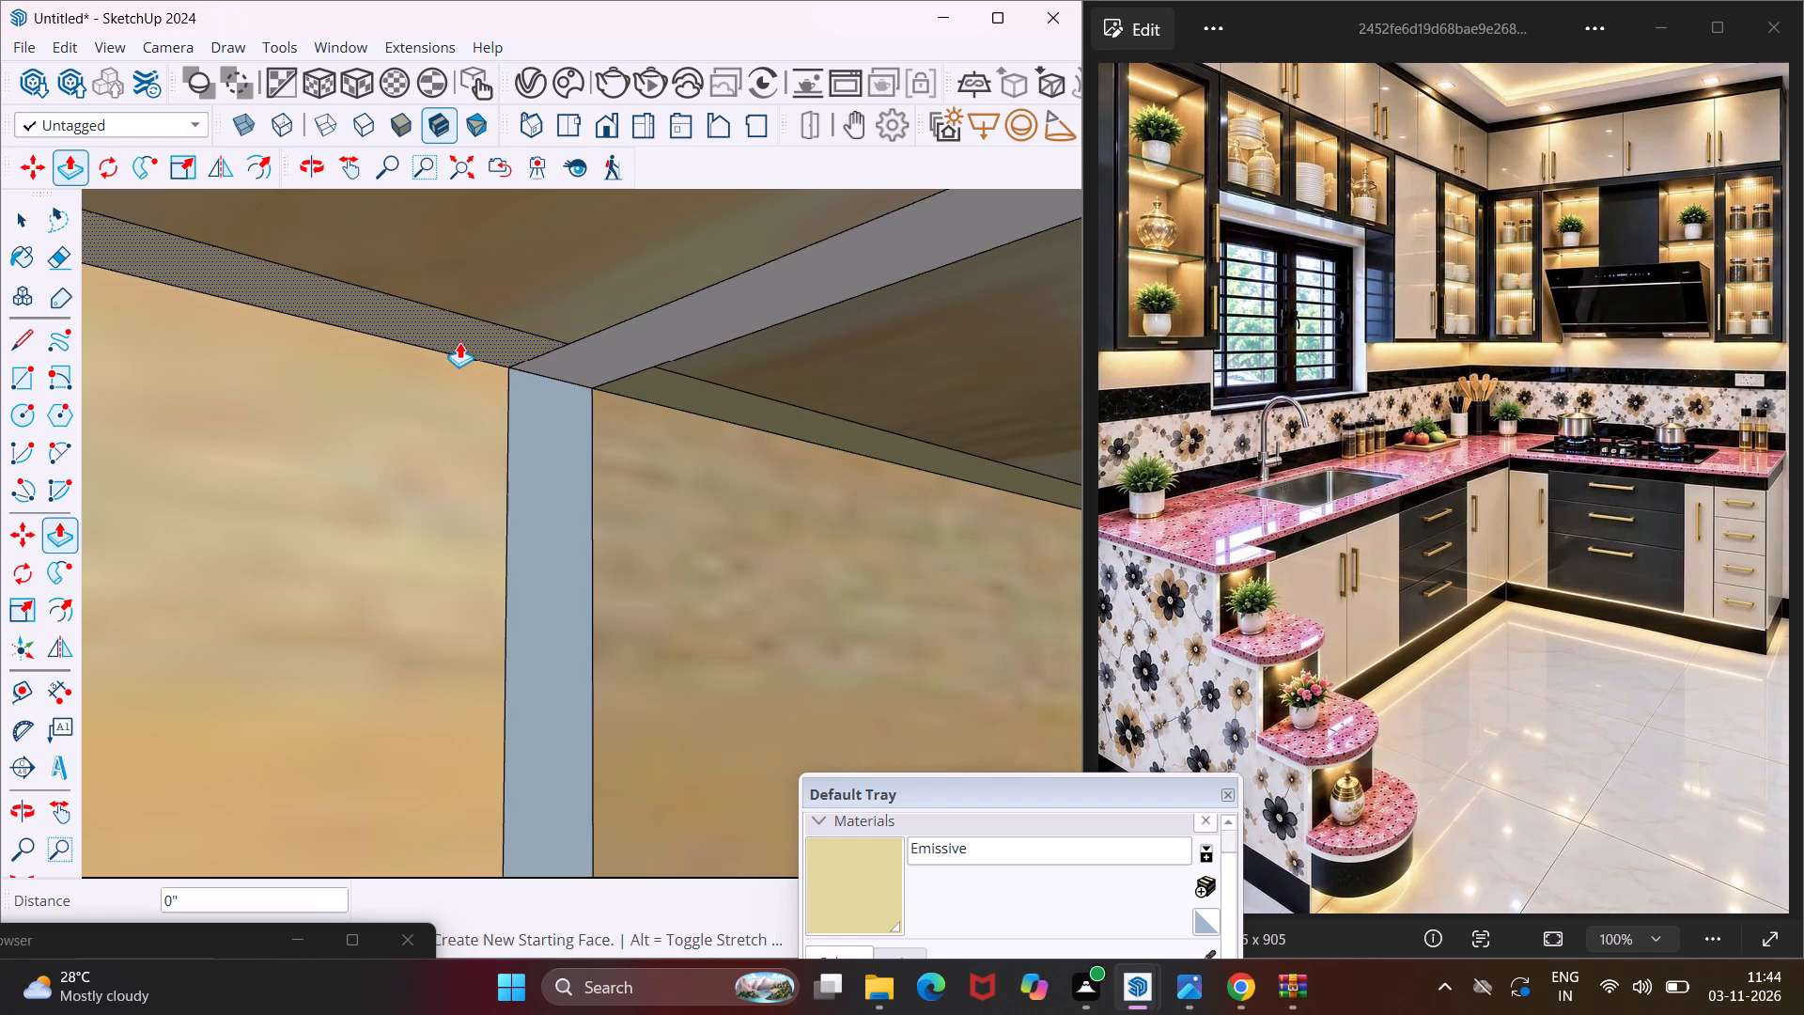
Repeat the 0.75" Push/Pull on the top rear strip in the second compartment of the cabinet above the window.
scroll(406, 327, "down", 15)
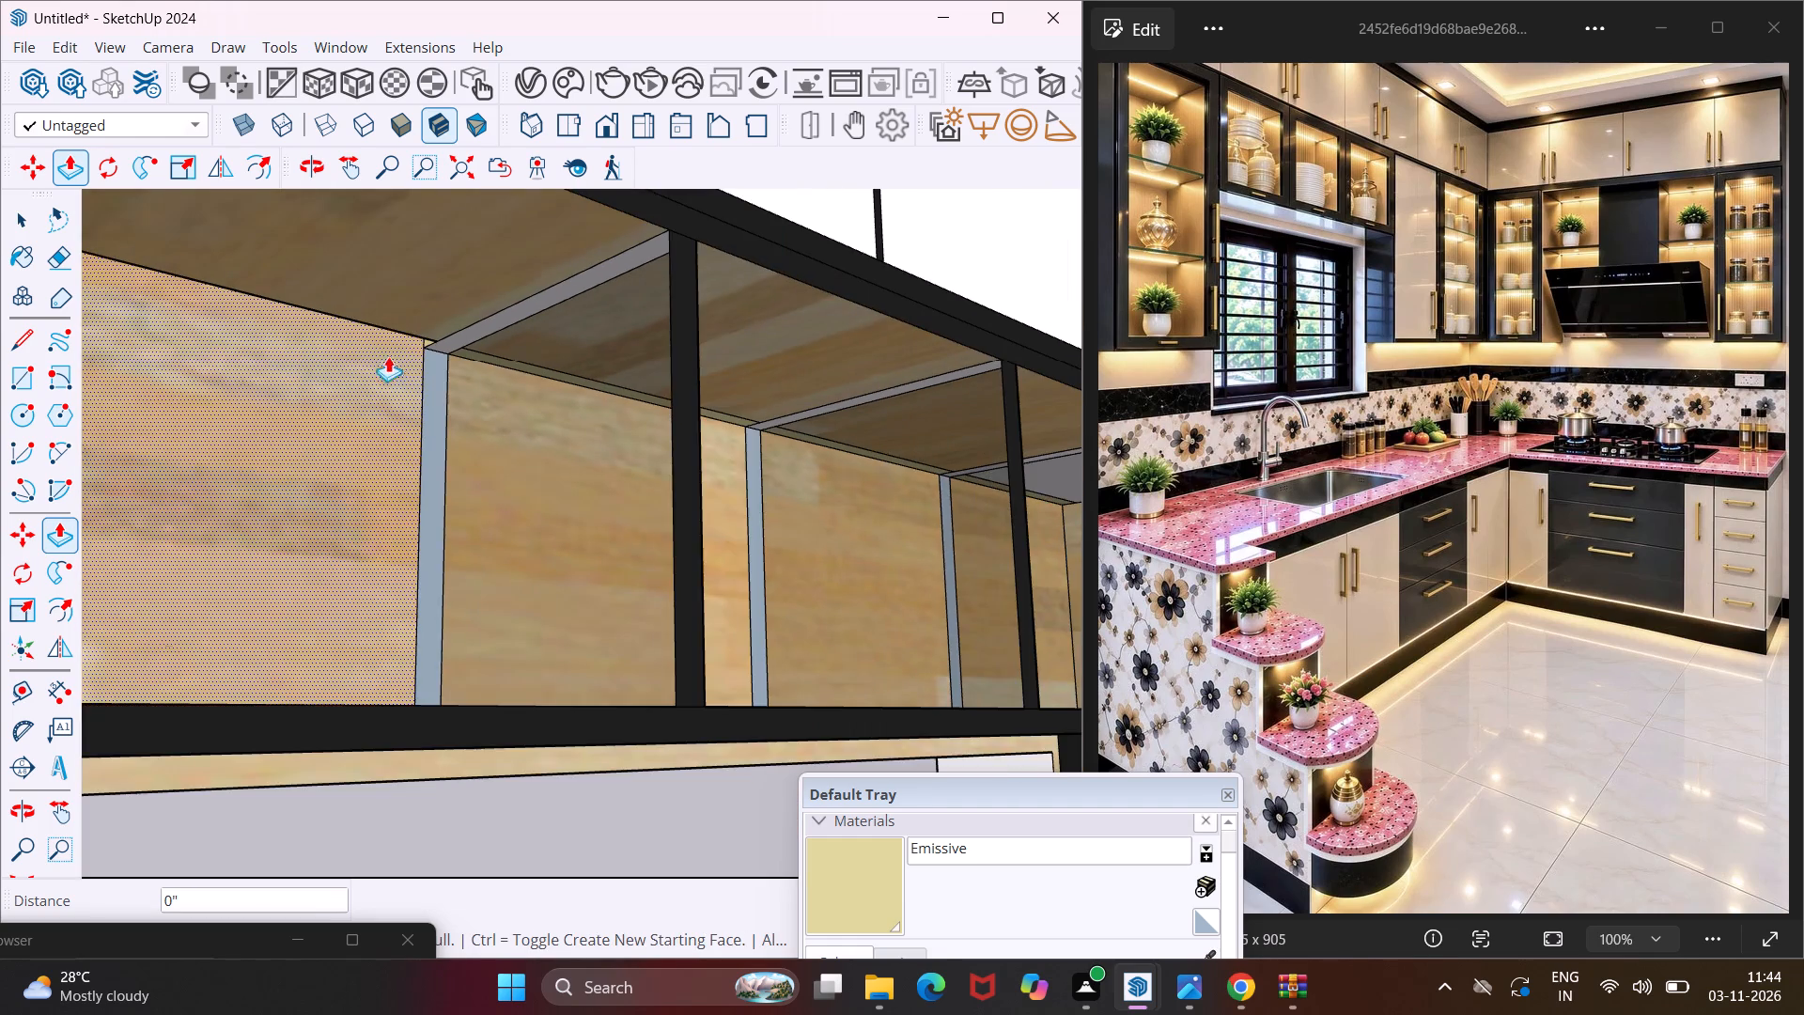
scroll(388, 356, "down", 4)
scroll(639, 409, "up", 18)
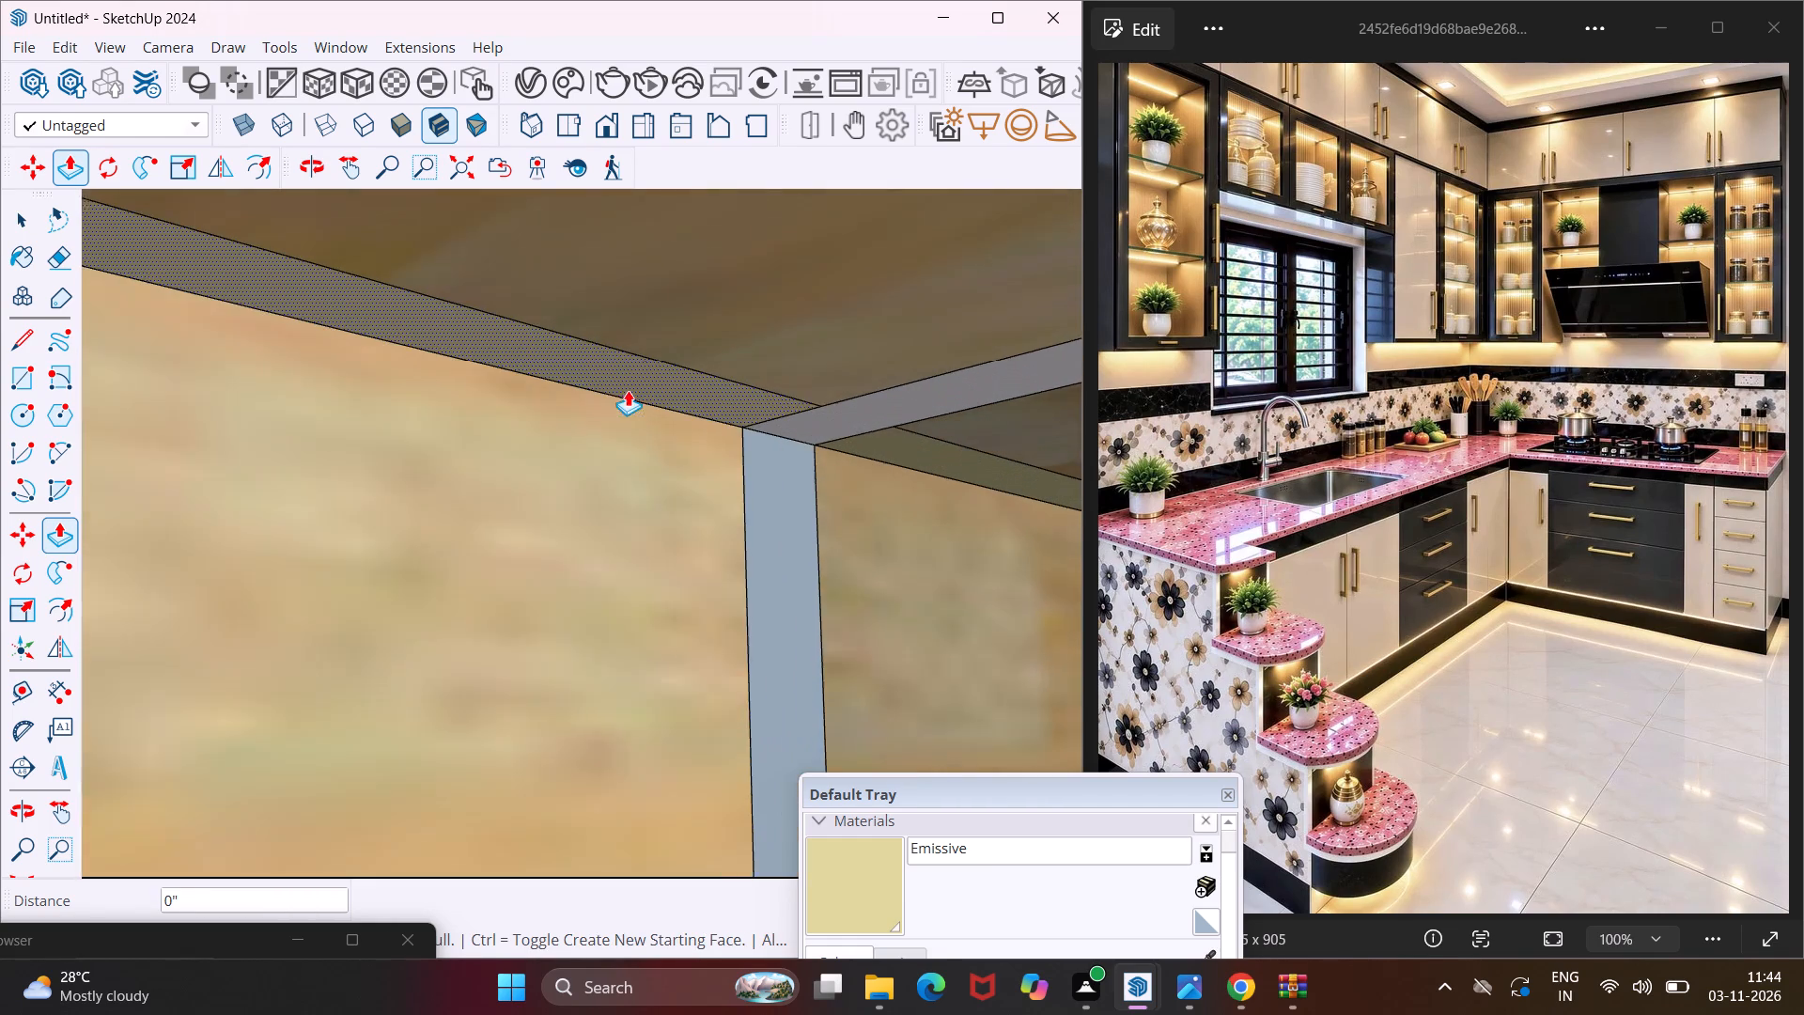
scroll(628, 390, "up", 2)
double_click(621, 383)
Repeat the 0.75" Push/Pull on the top rear strip in the last compartment above the window, nearest the kitchen corner.
scroll(459, 411, "down", 12)
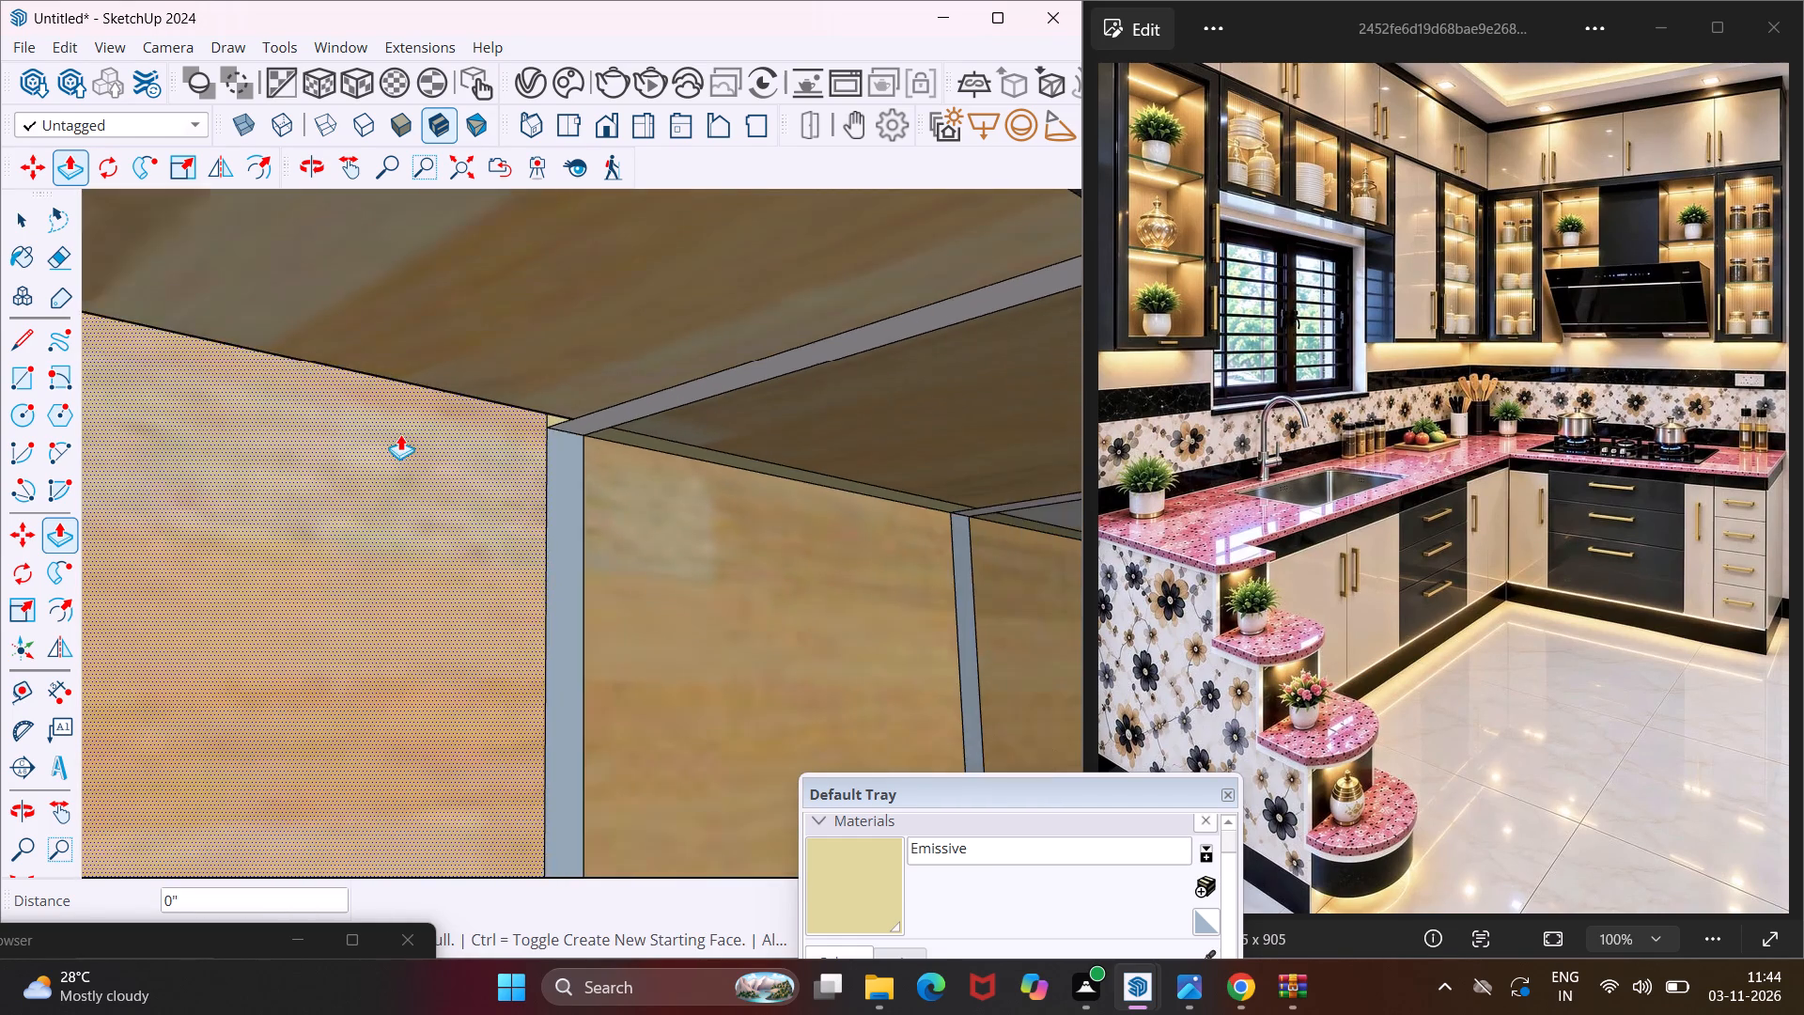
scroll(398, 434, "down", 12)
middle_click_drag(812, 484, 723, 483)
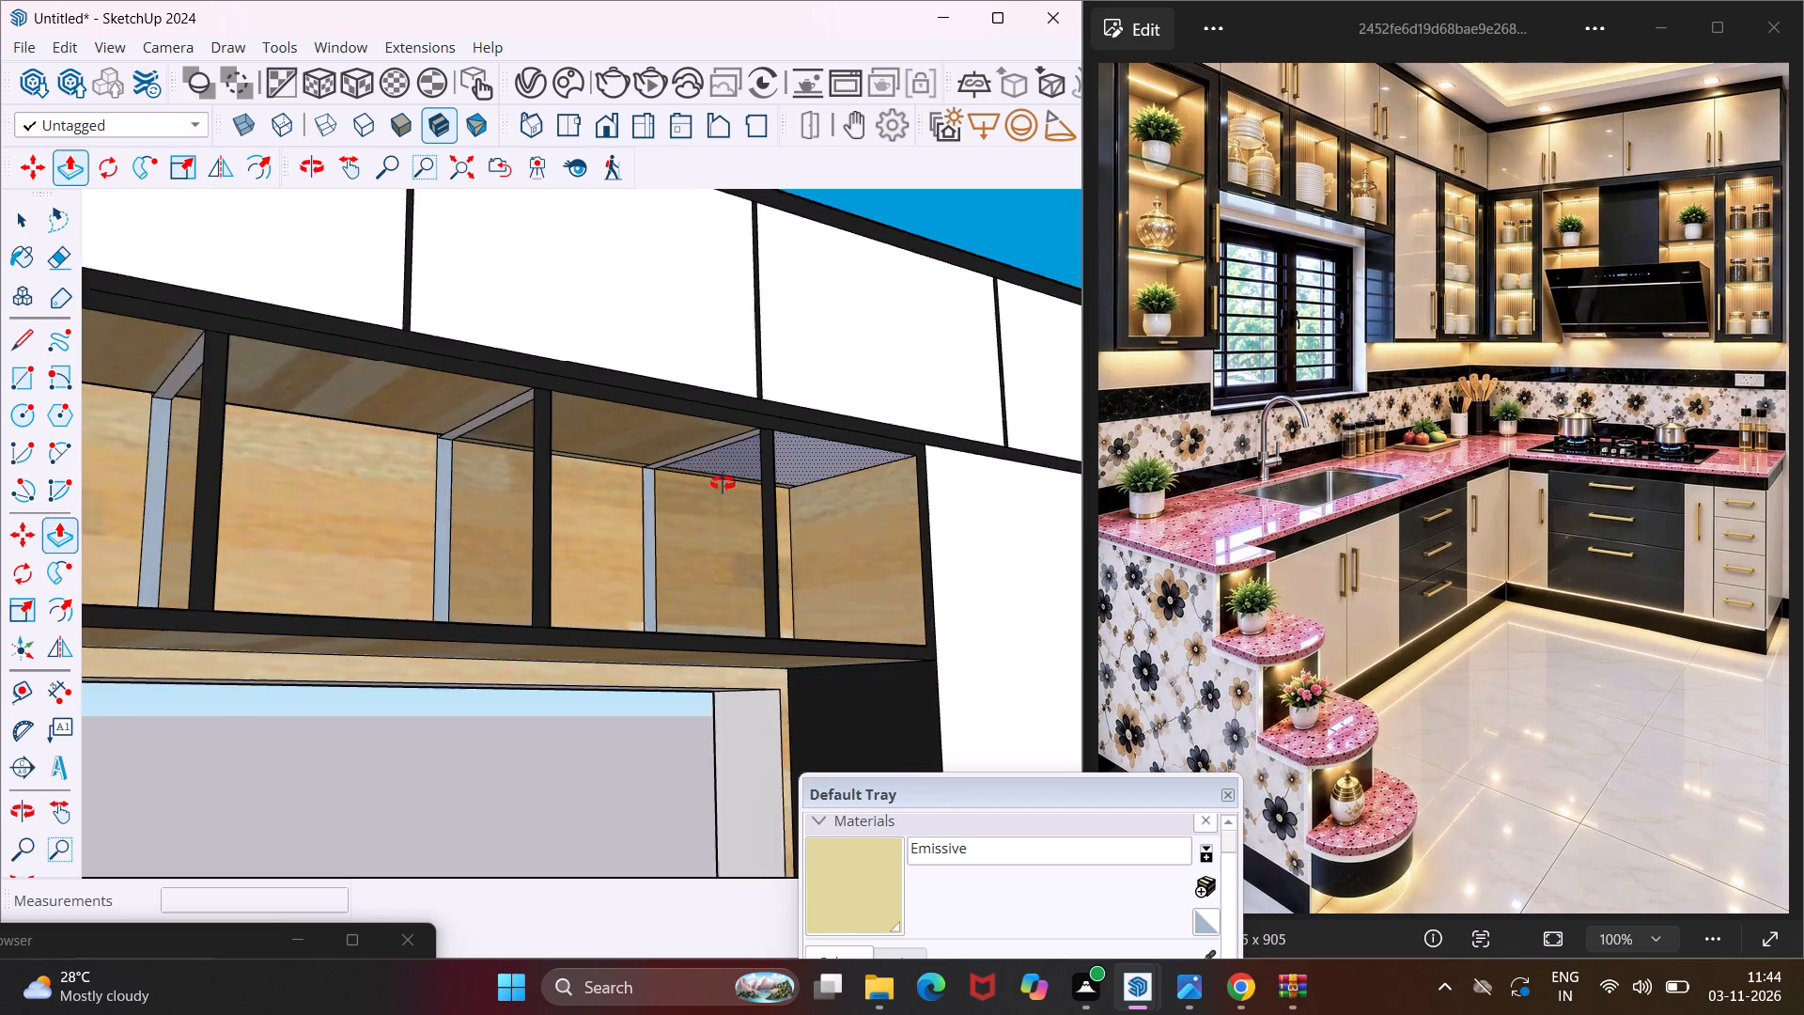
middle_click_drag(723, 483, 596, 497)
scroll(751, 472, "up", 19)
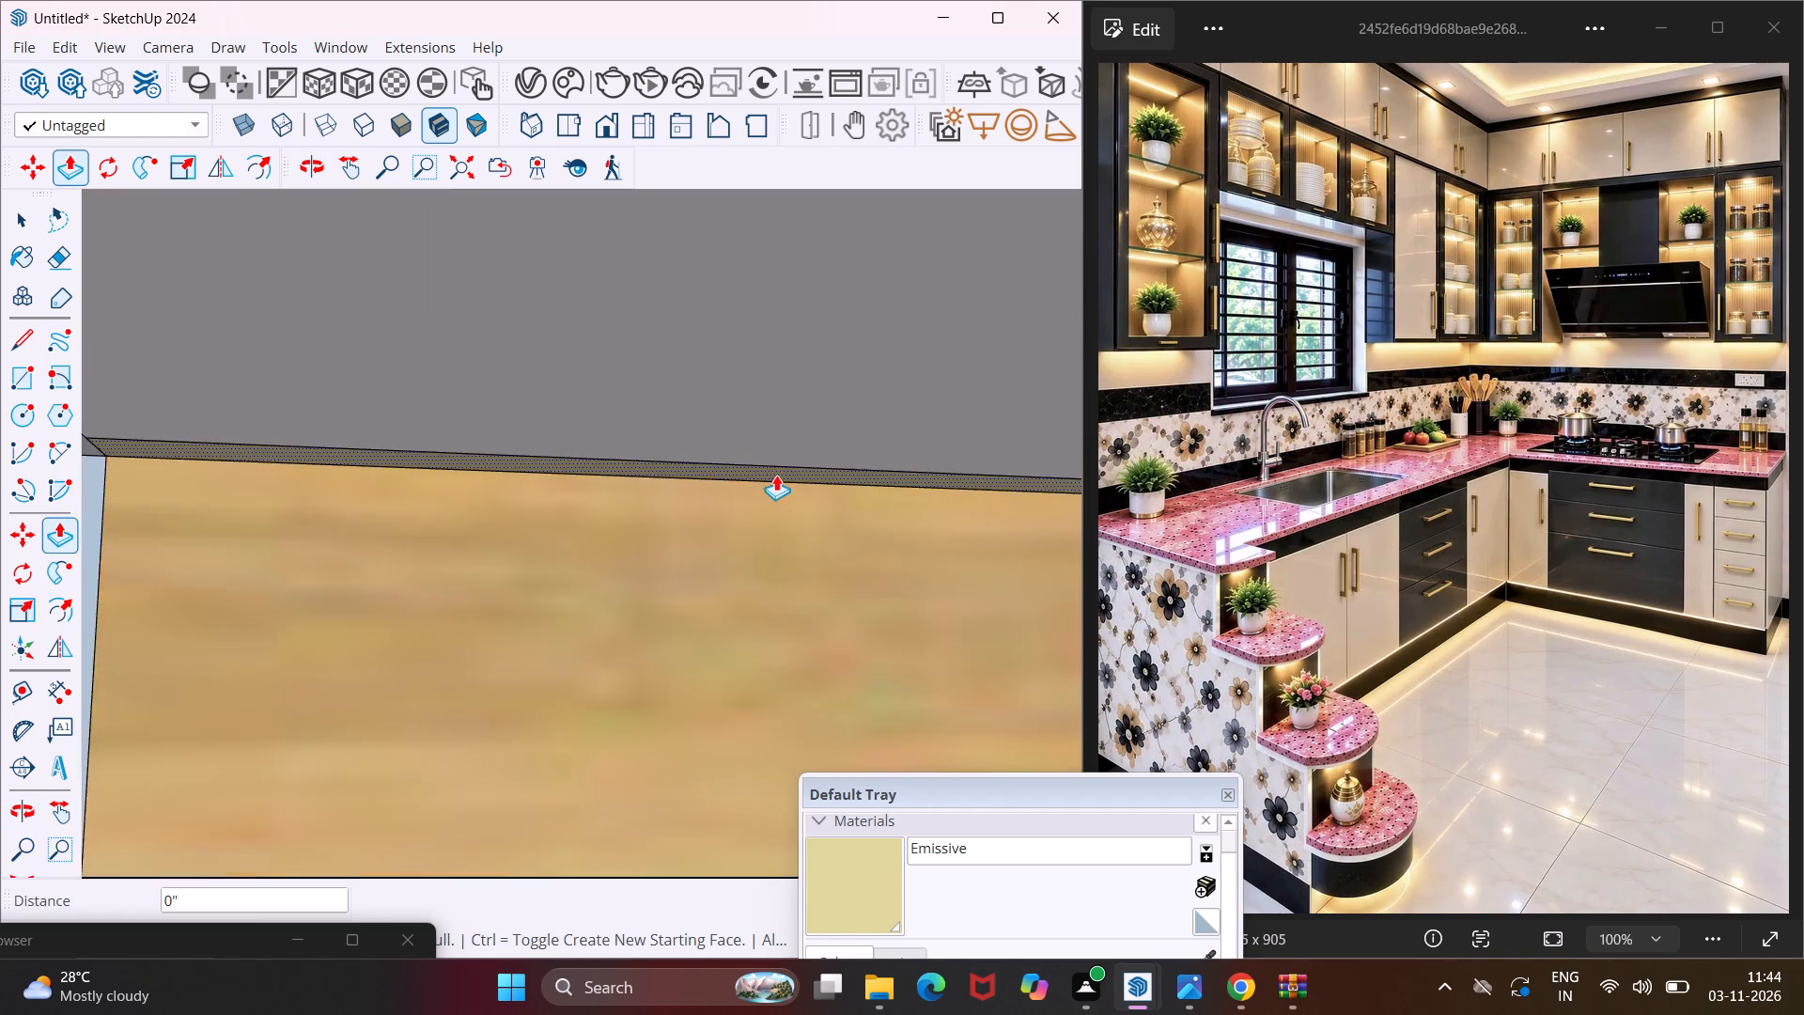
scroll(776, 475, "up", 3)
double_click(775, 474)
Repeat the 0.75" Push/Pull on the top rear strip in the third compartment of the cabinet above the window.
scroll(770, 474, "down", 8)
scroll(770, 474, "up", 1)
scroll(770, 474, "down", 3)
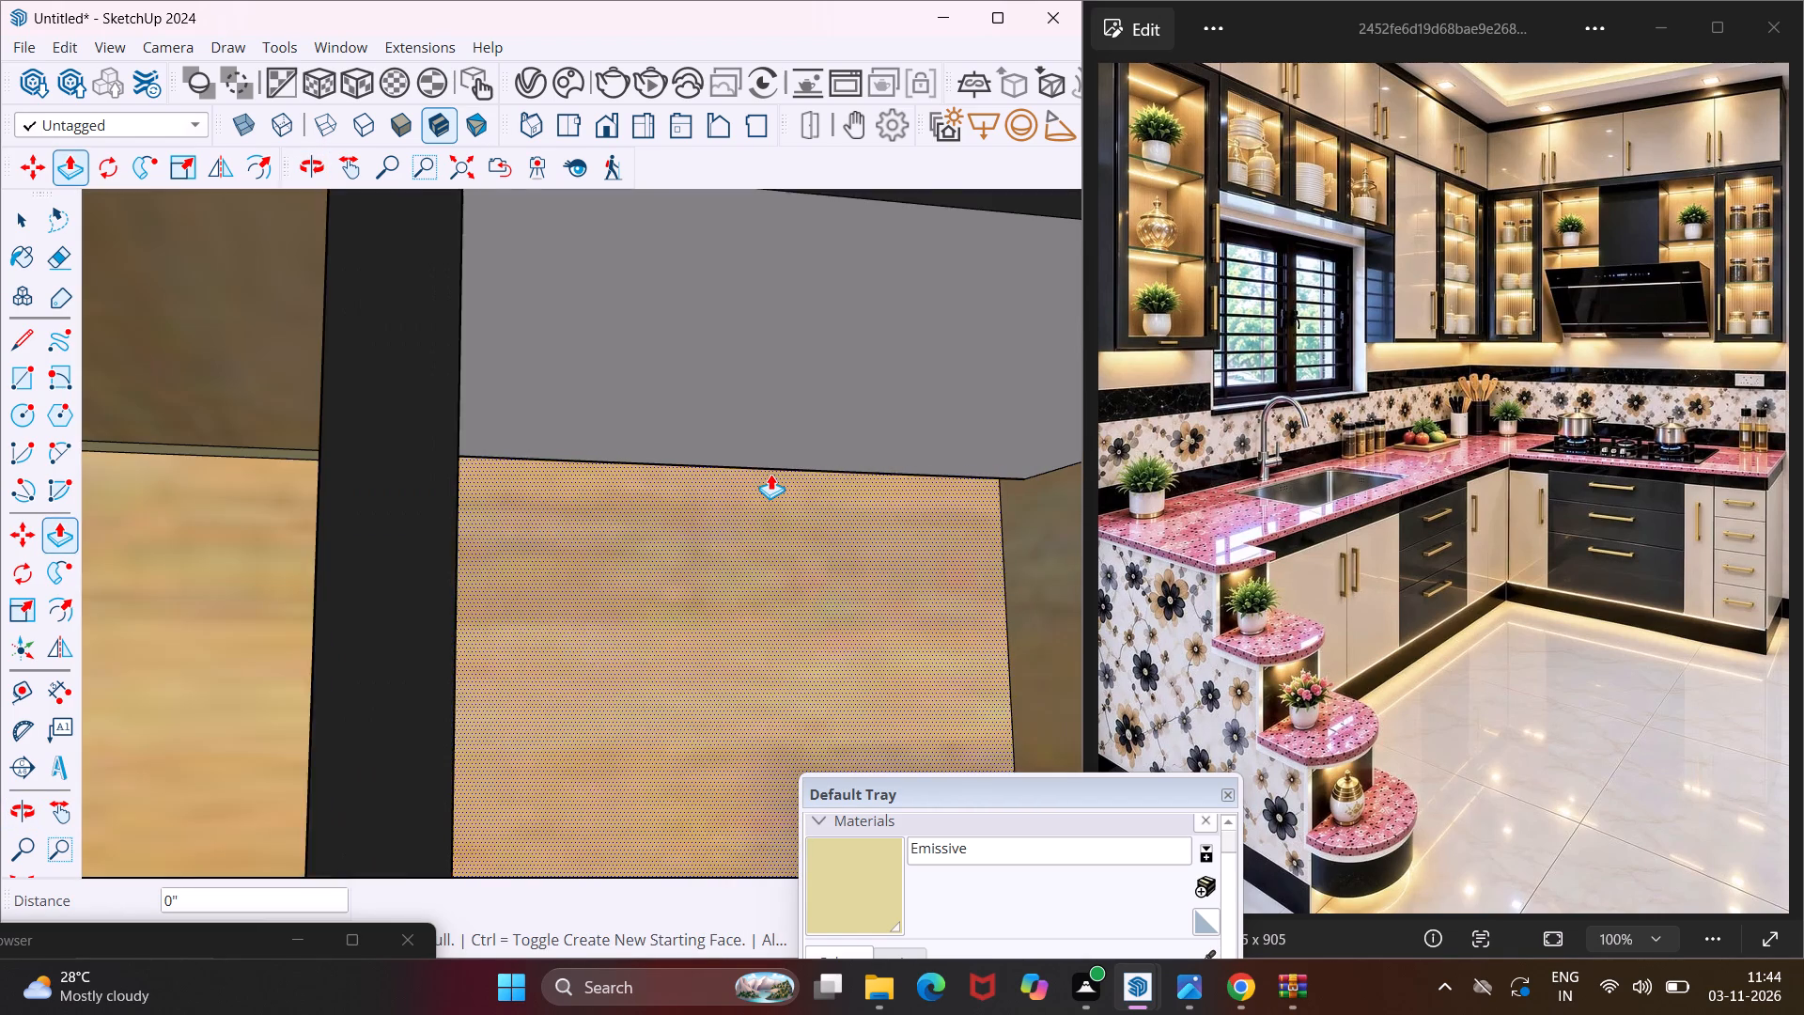
scroll(770, 474, "down", 3)
scroll(384, 467, "up", 12)
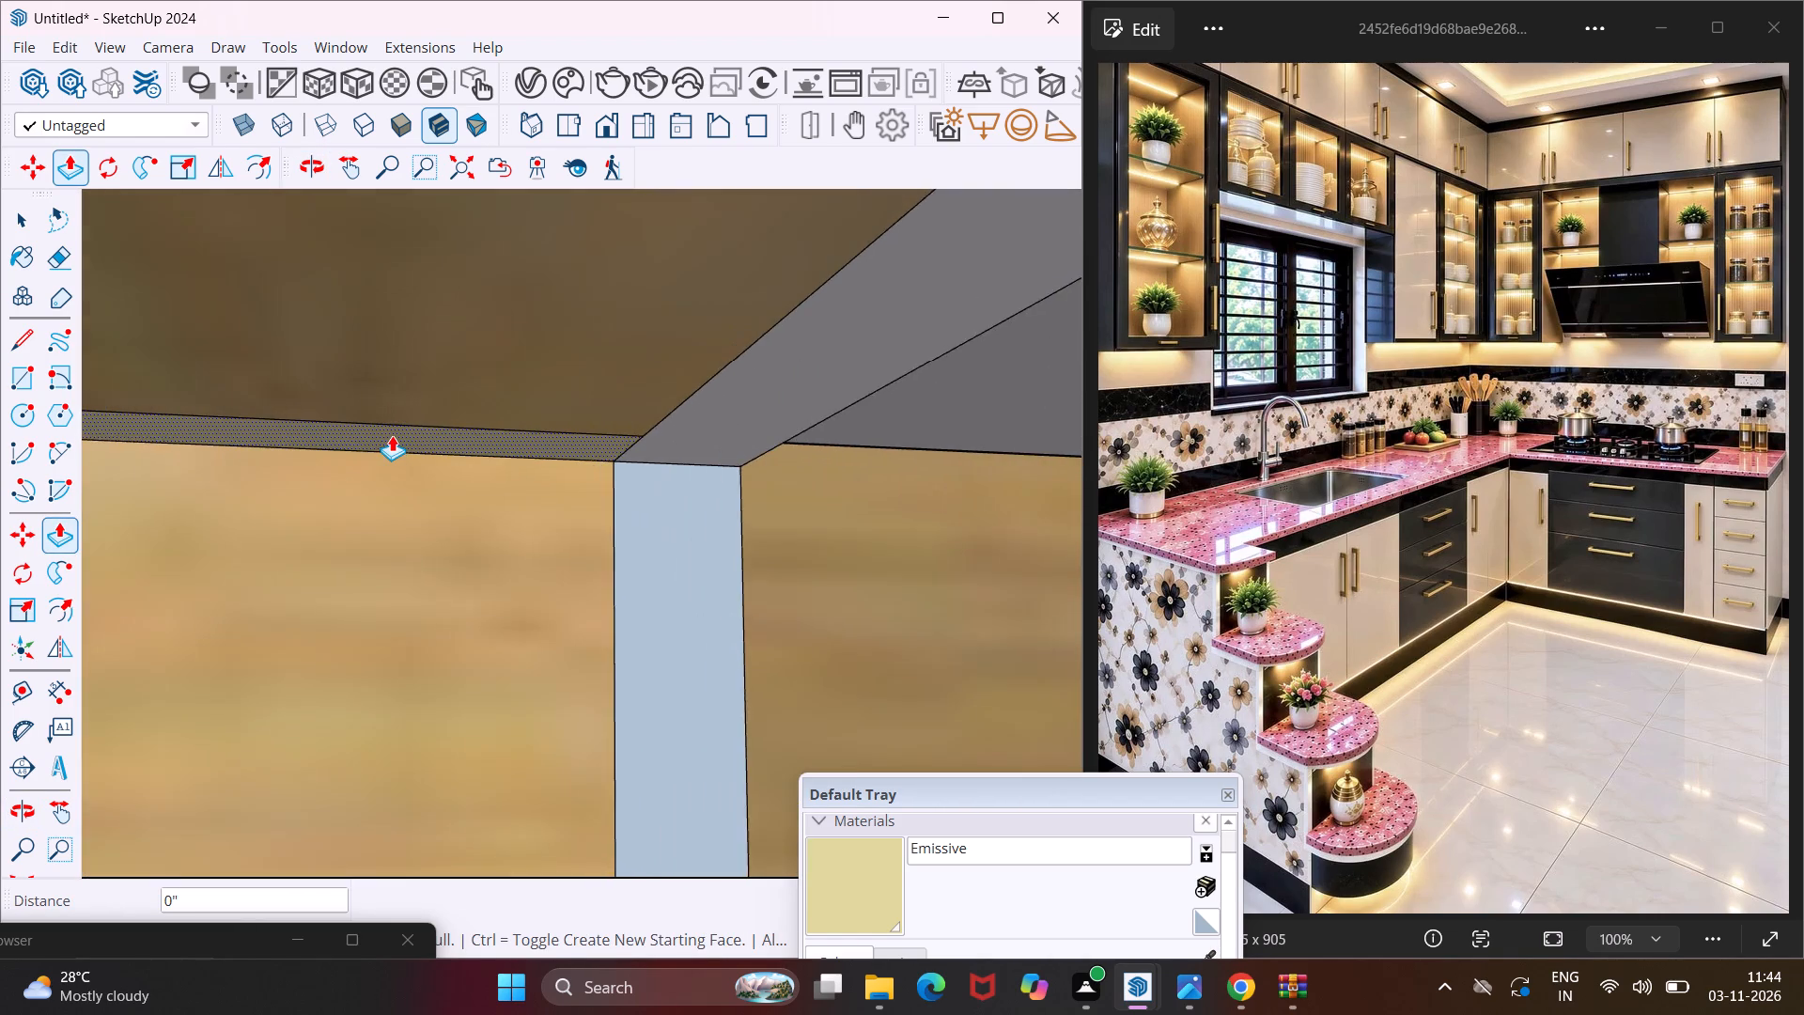
scroll(392, 435, "up", 4)
double_click(392, 435)
Apply the 0.75" Push/Pull to the top rear strip of the window wall's open-shelf cabinet next to the kitchen corner.
scroll(389, 464, "down", 13)
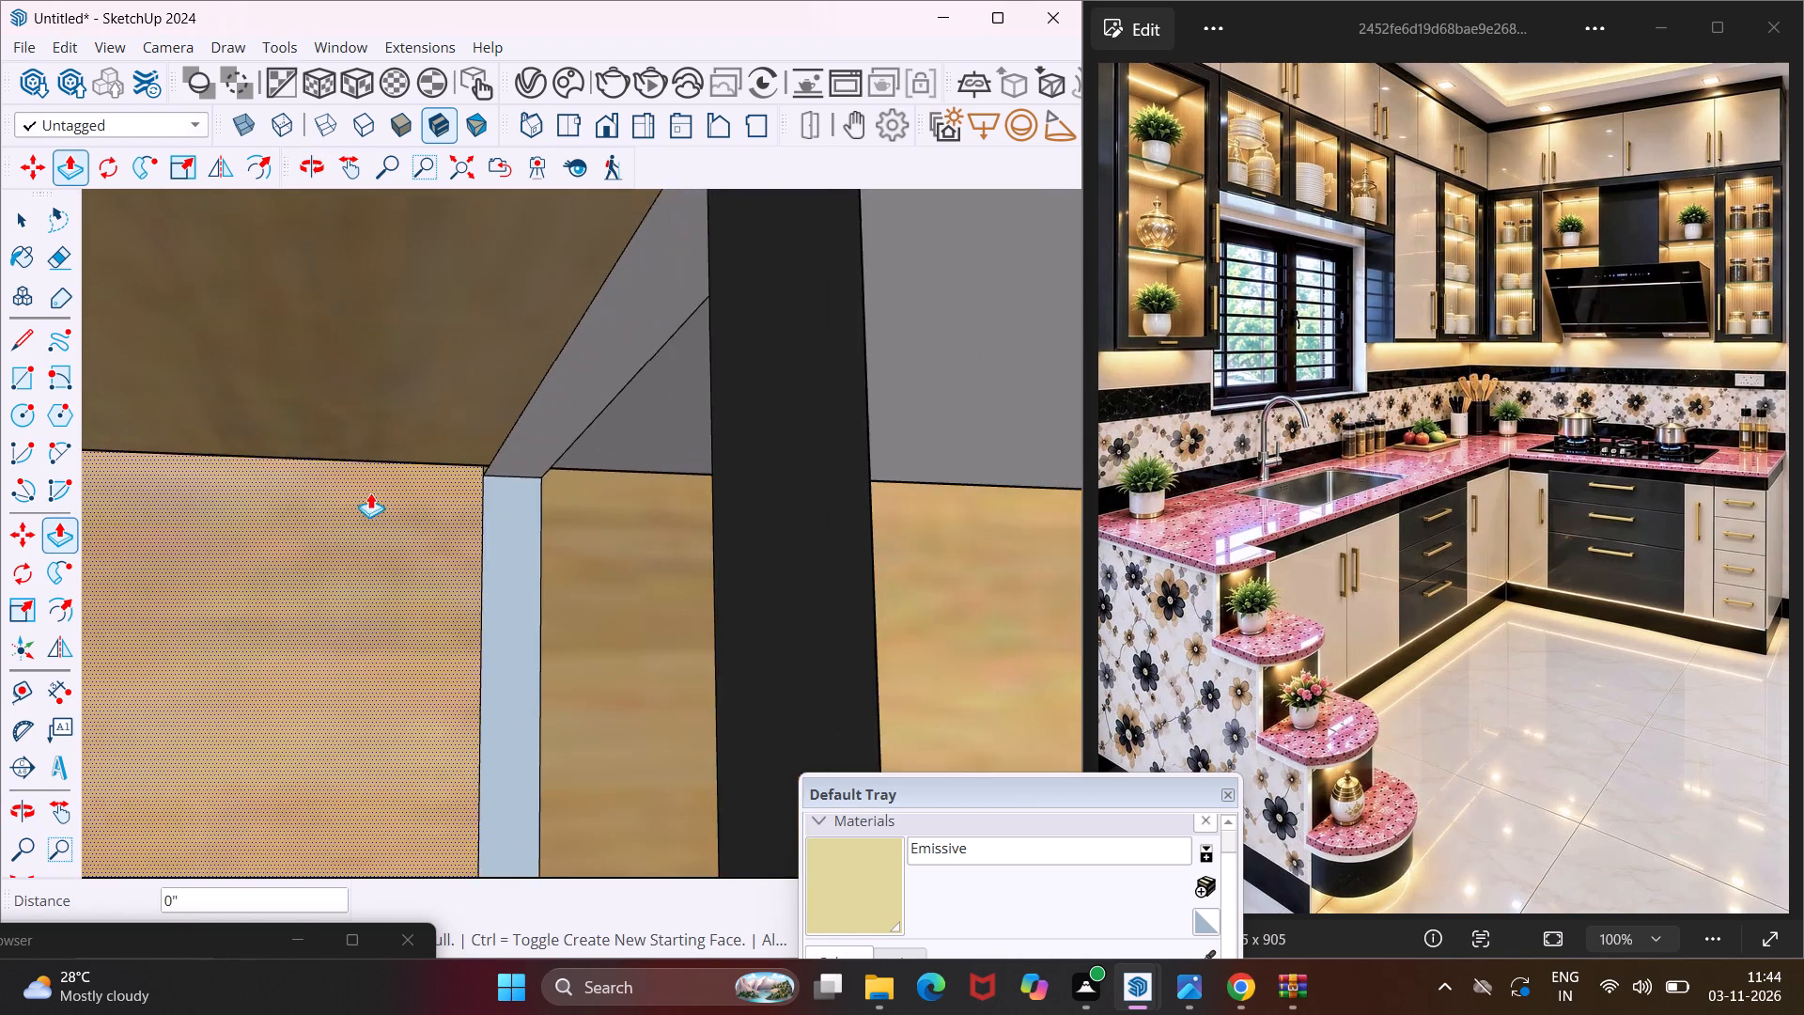
scroll(360, 501, "down", 12)
scroll(336, 537, "down", 10)
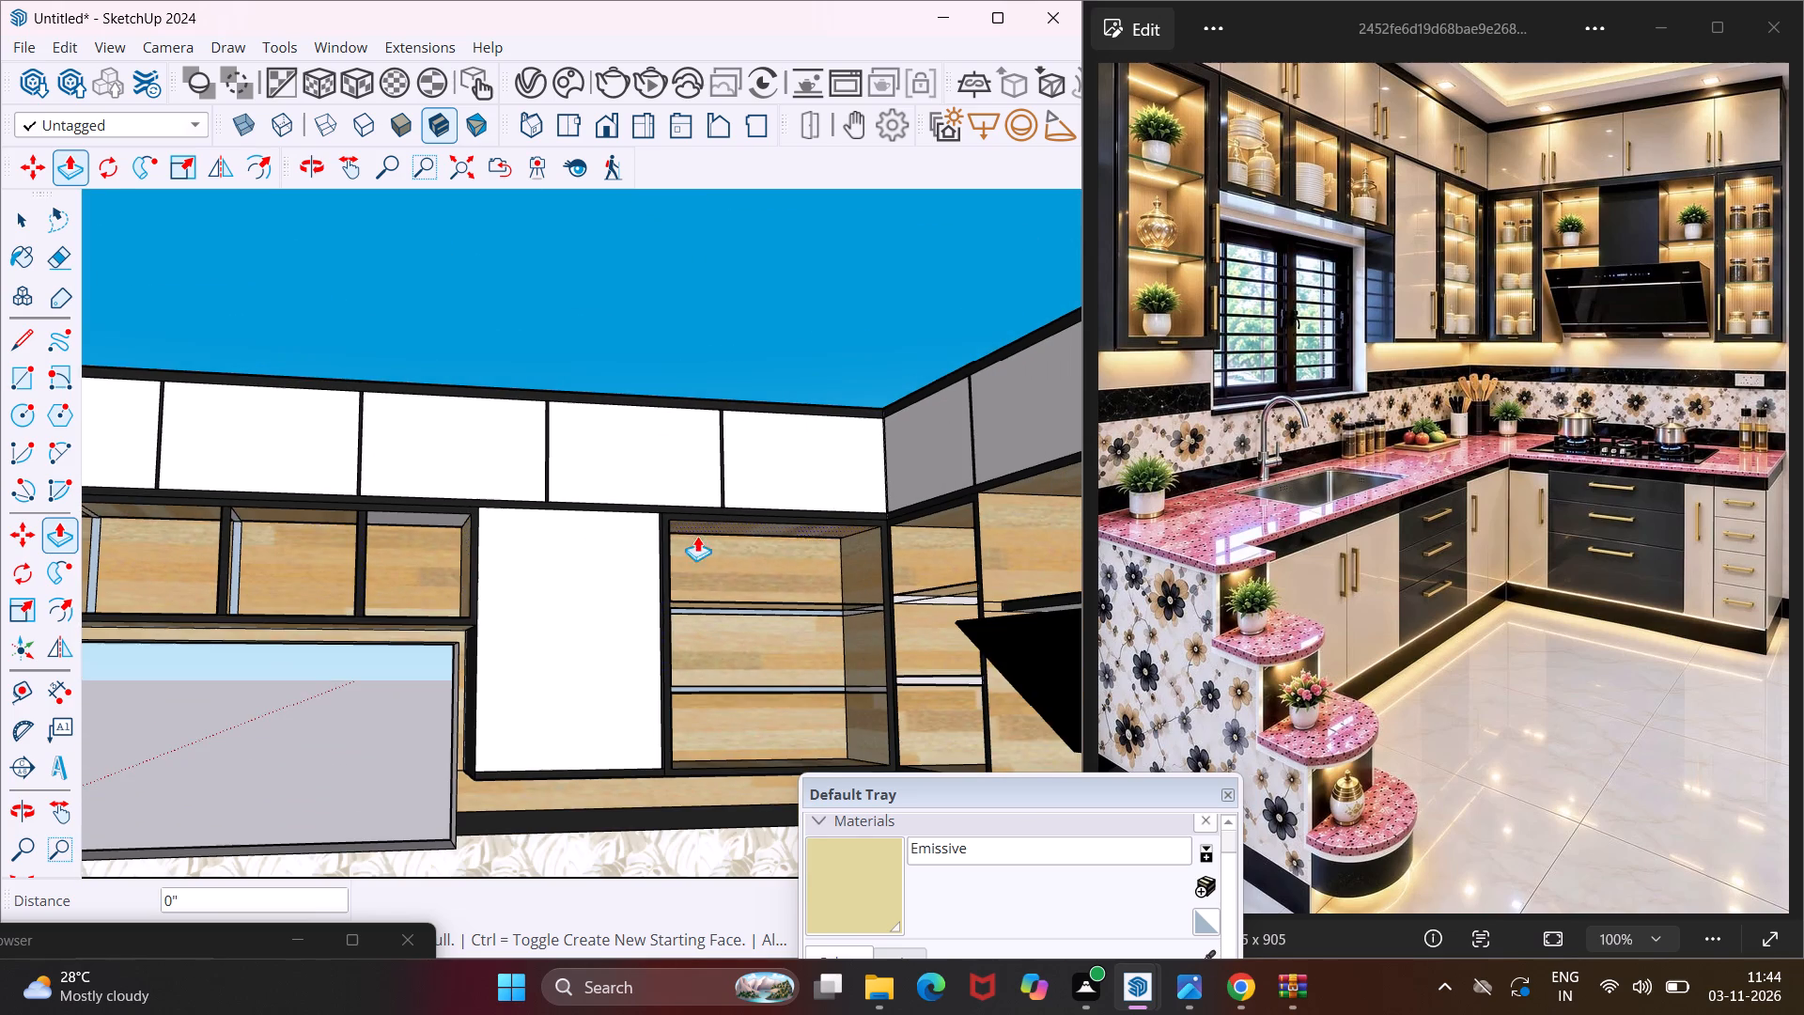
scroll(763, 537, "up", 20)
scroll(763, 537, "up", 6)
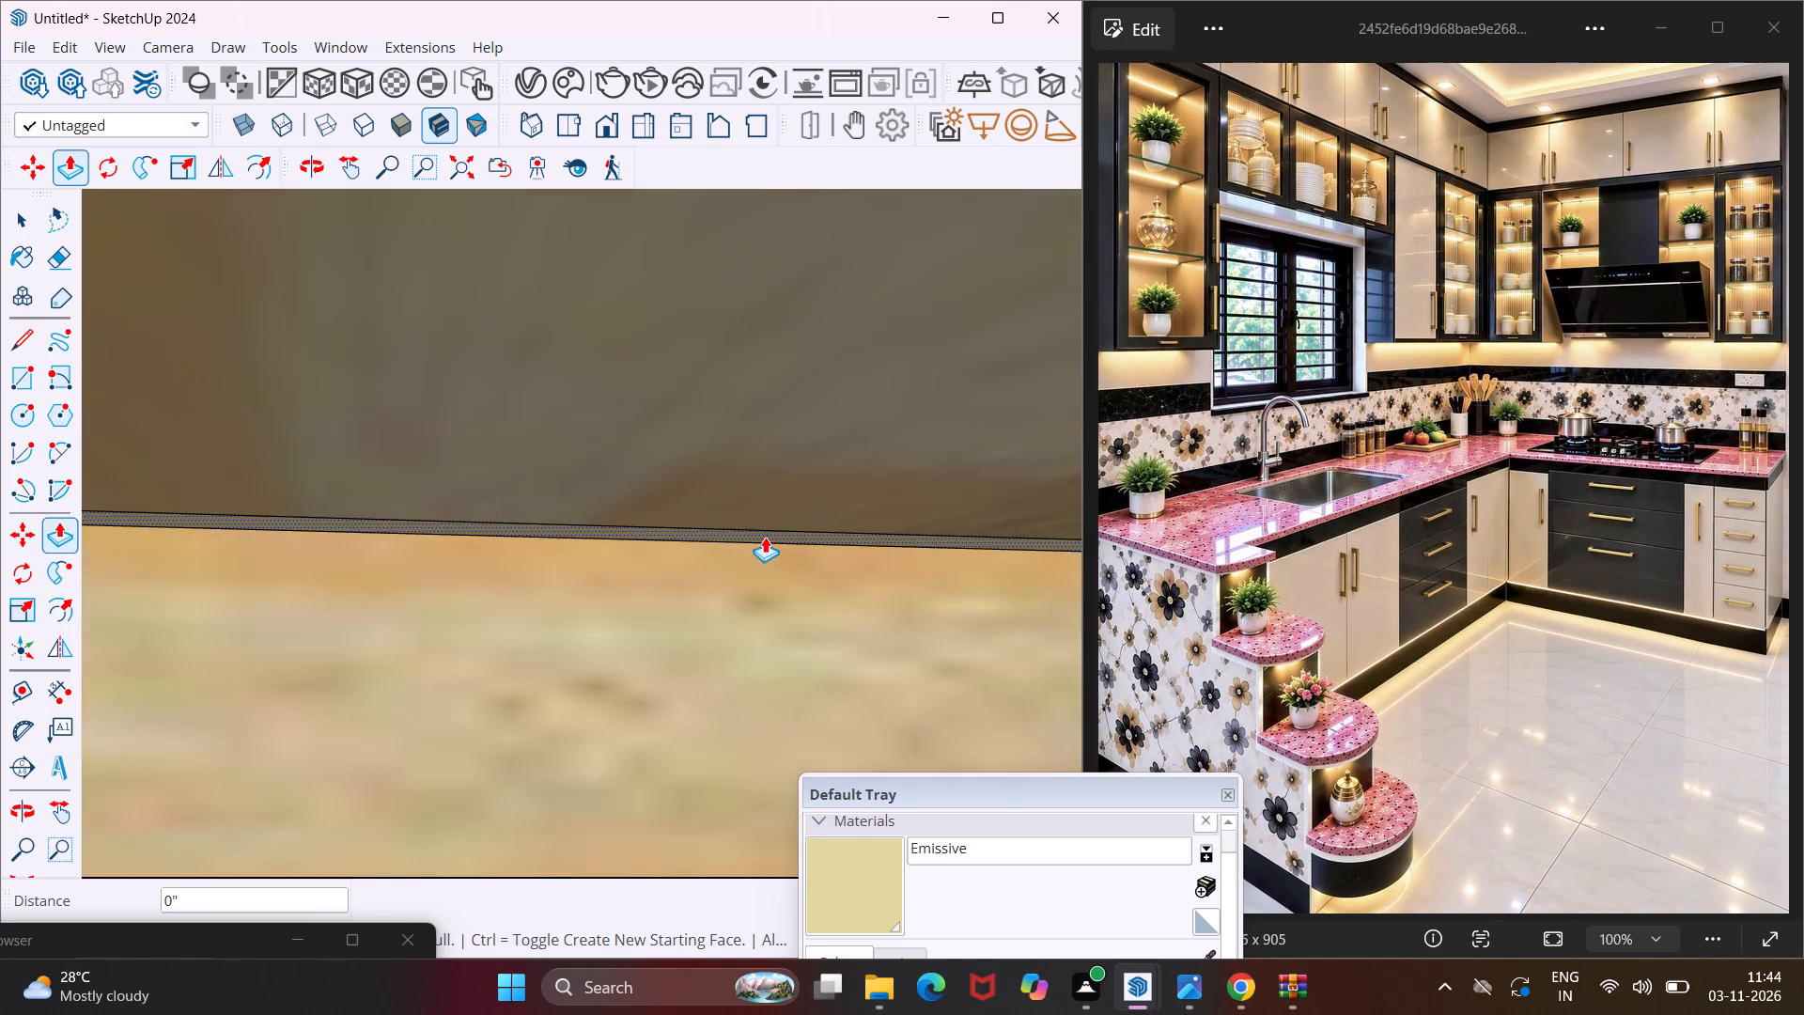
double_click(765, 537)
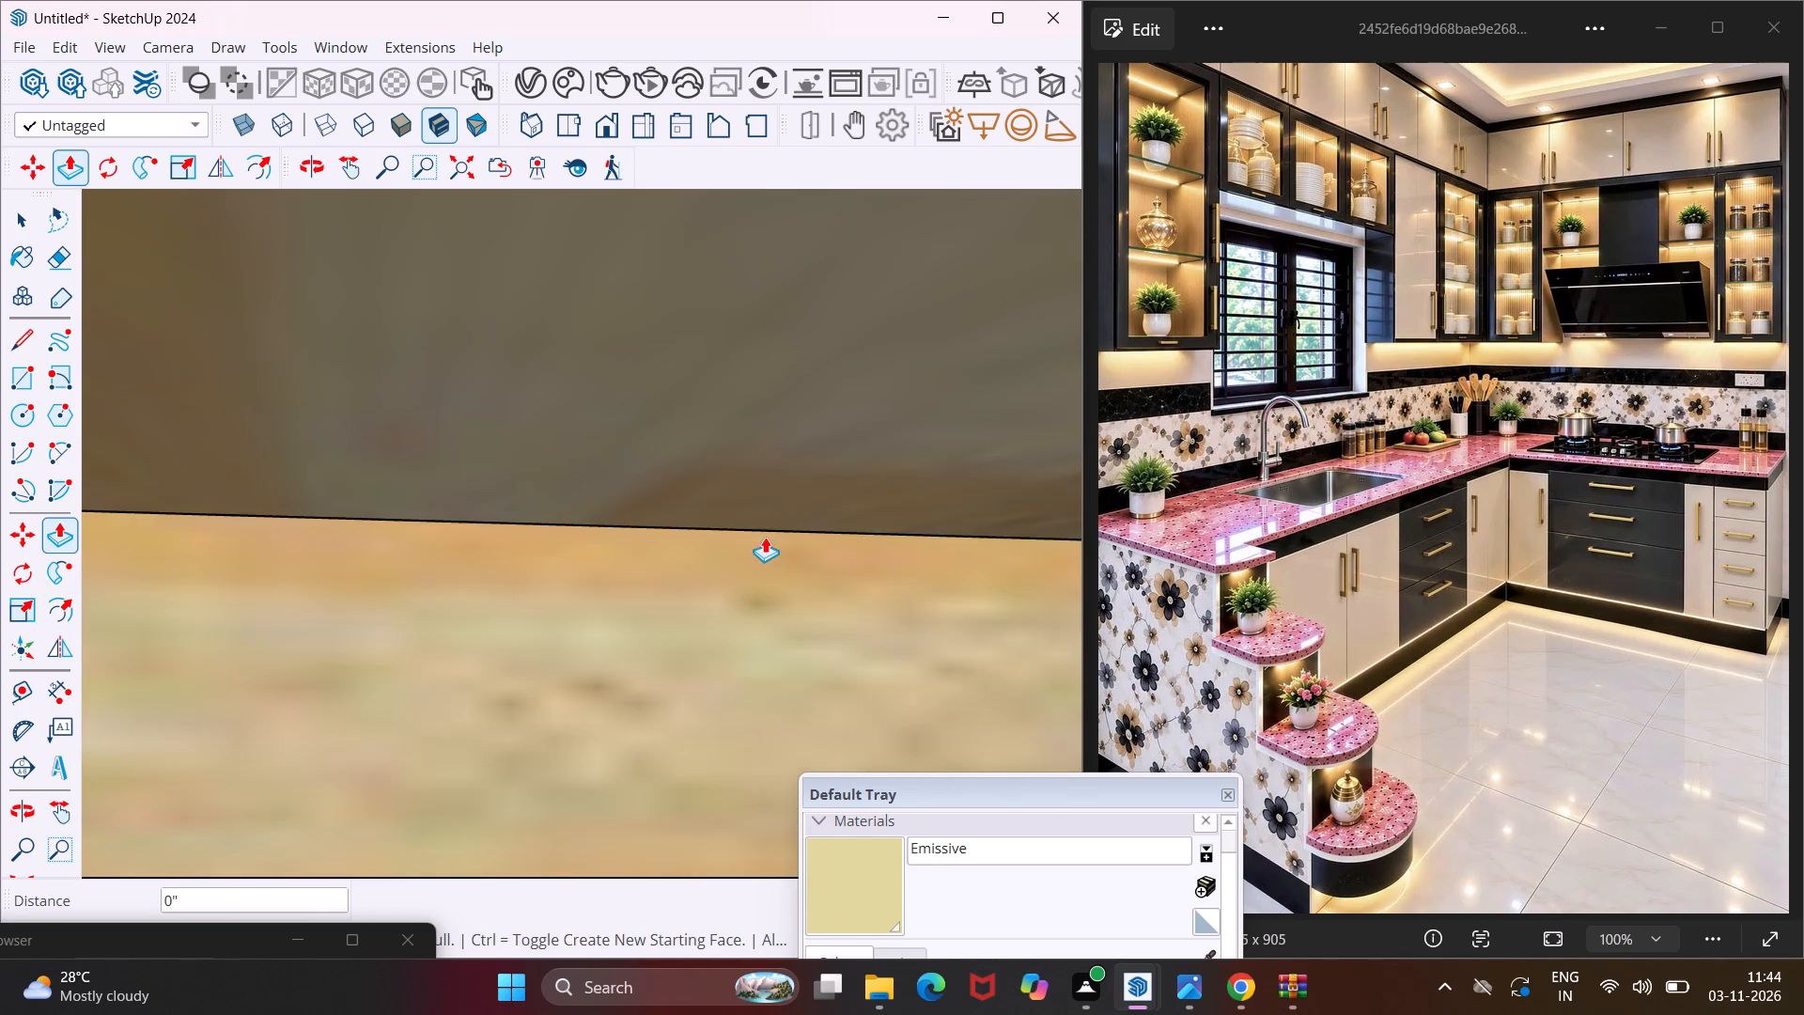
Repeat the 0.75" Push/Pull on the thin rear strip under the upper glass shelf of the window wall's corner cabinet.
scroll(735, 489, "down", 12)
scroll(671, 537, "down", 12)
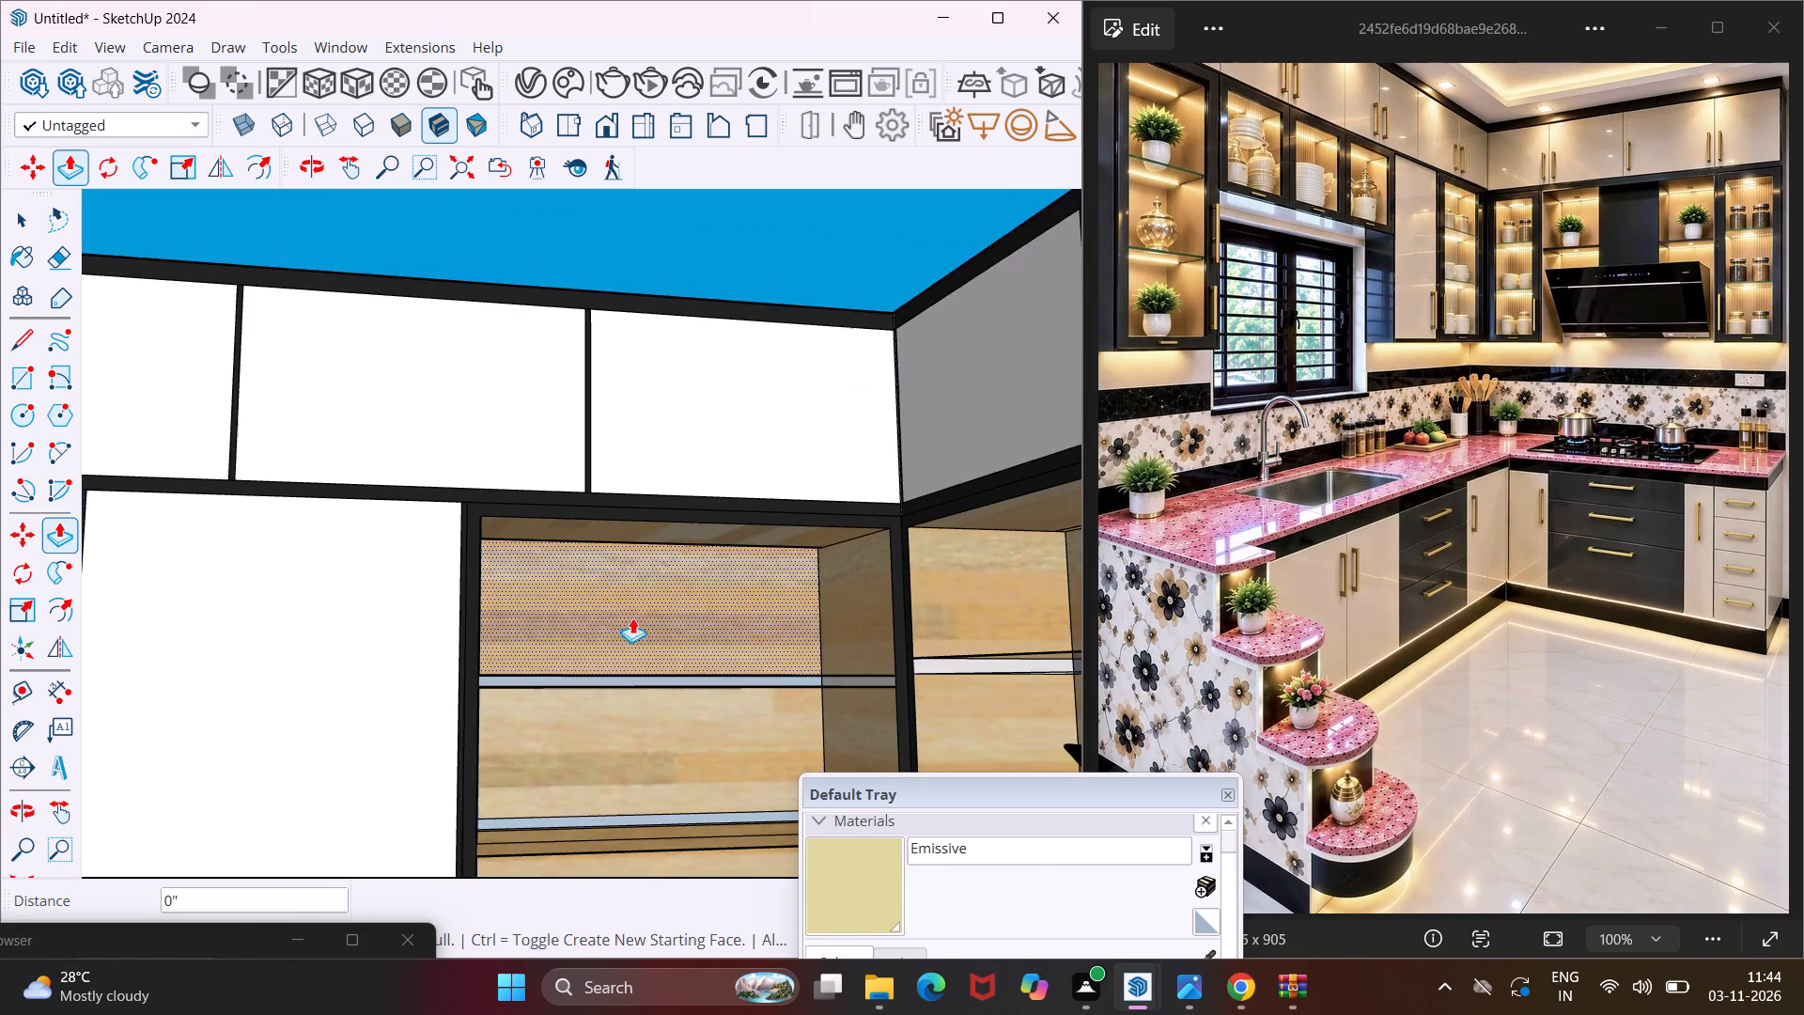
scroll(609, 702, "up", 11)
middle_click_drag(609, 703, 645, 540)
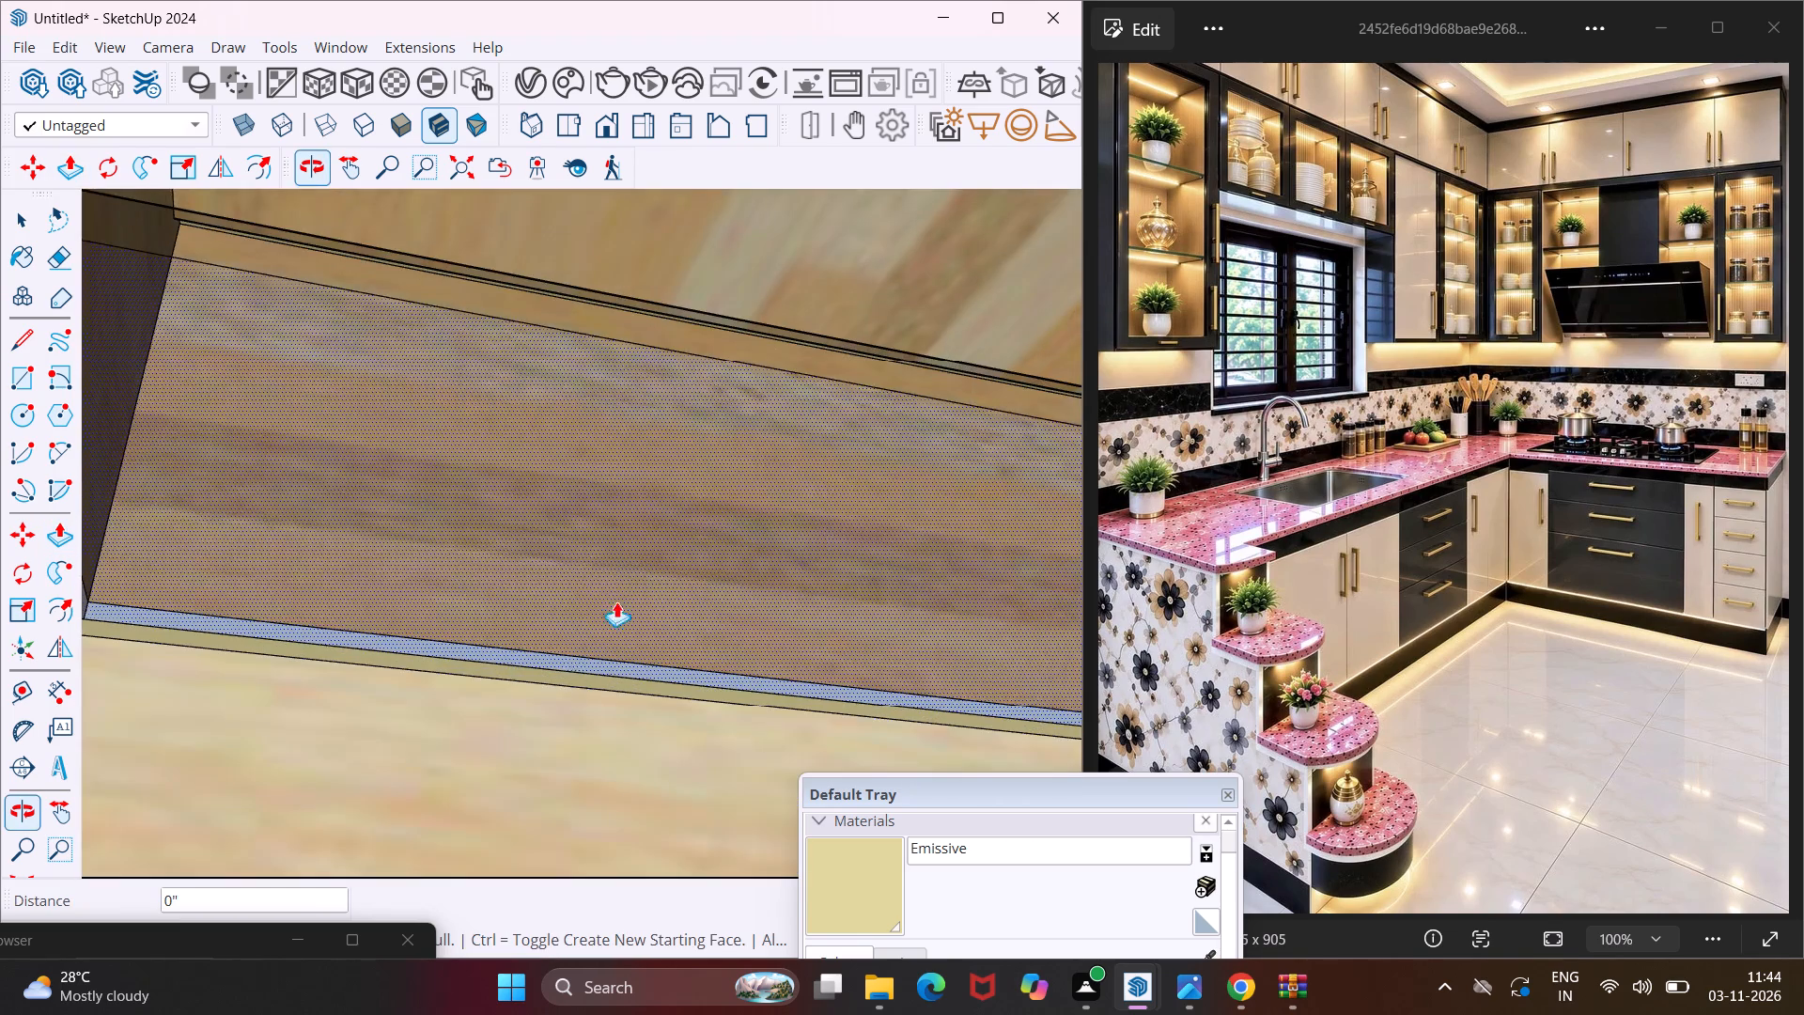
scroll(564, 678, "up", 3)
double_click(564, 678)
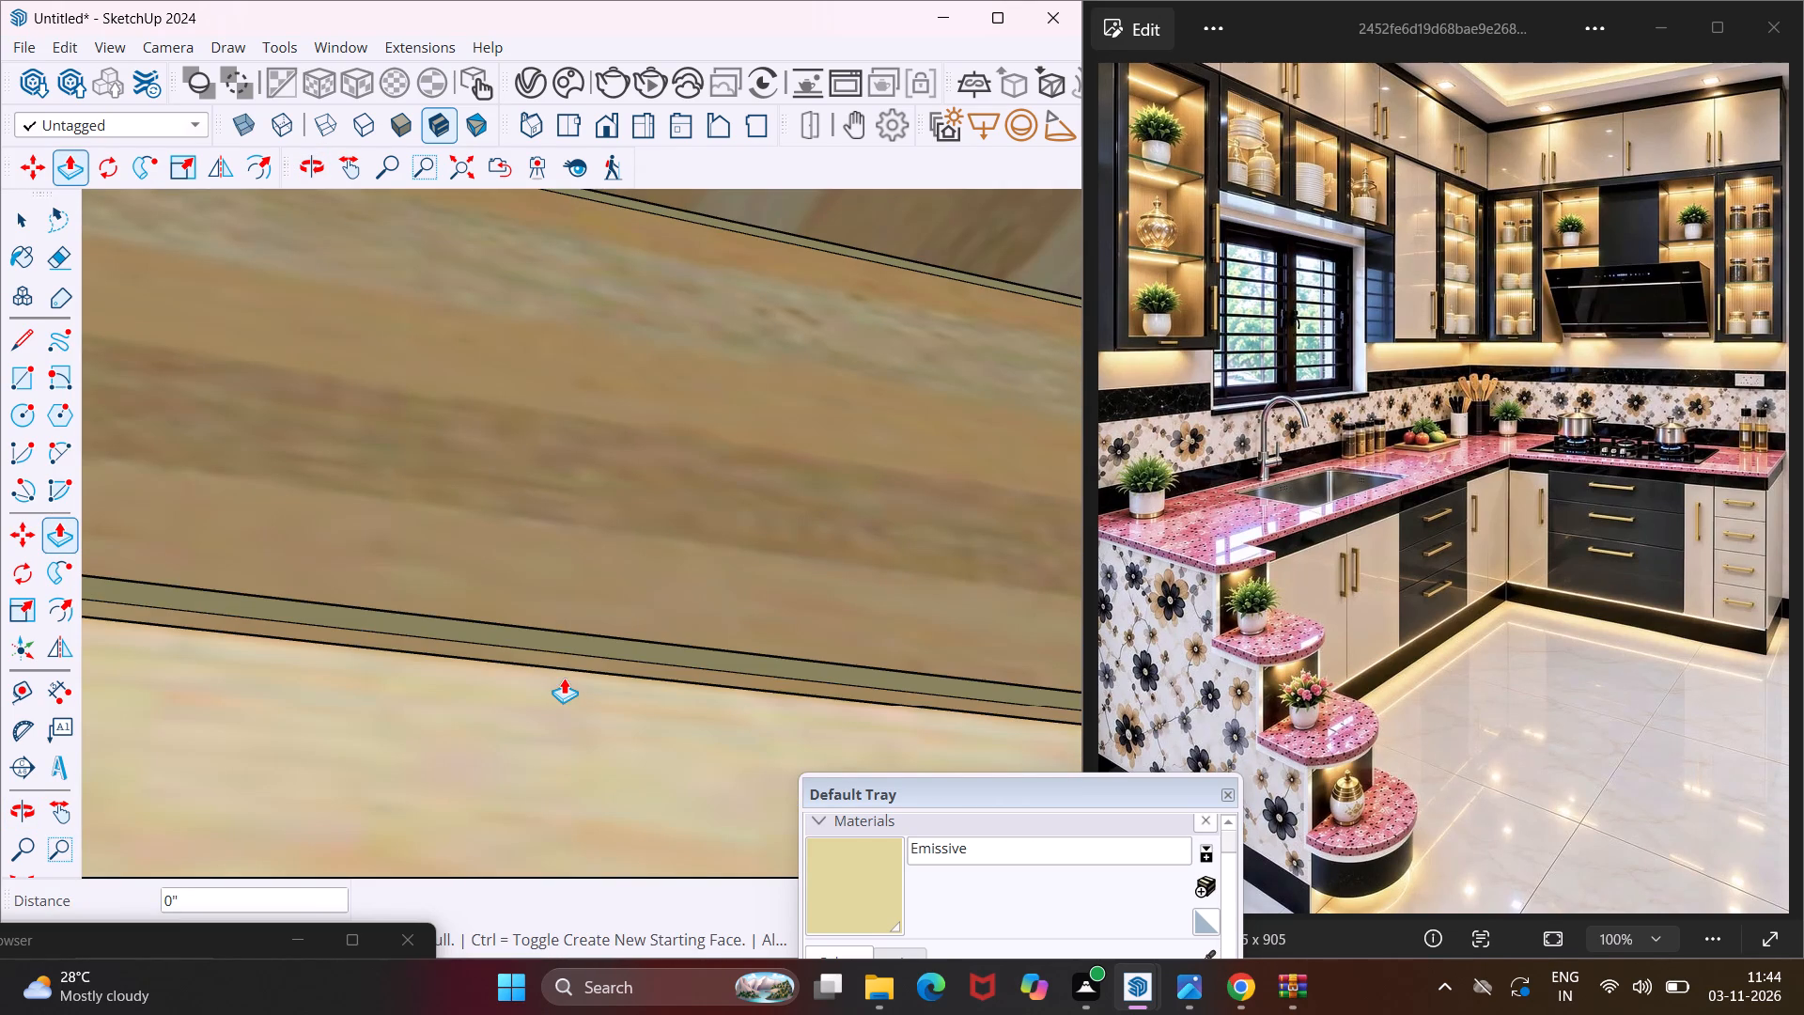
Repeat the 0.75" Push/Pull on the thin rear strip under the lower glass shelf of the window wall's corner cabinet.
scroll(564, 678, "down", 10)
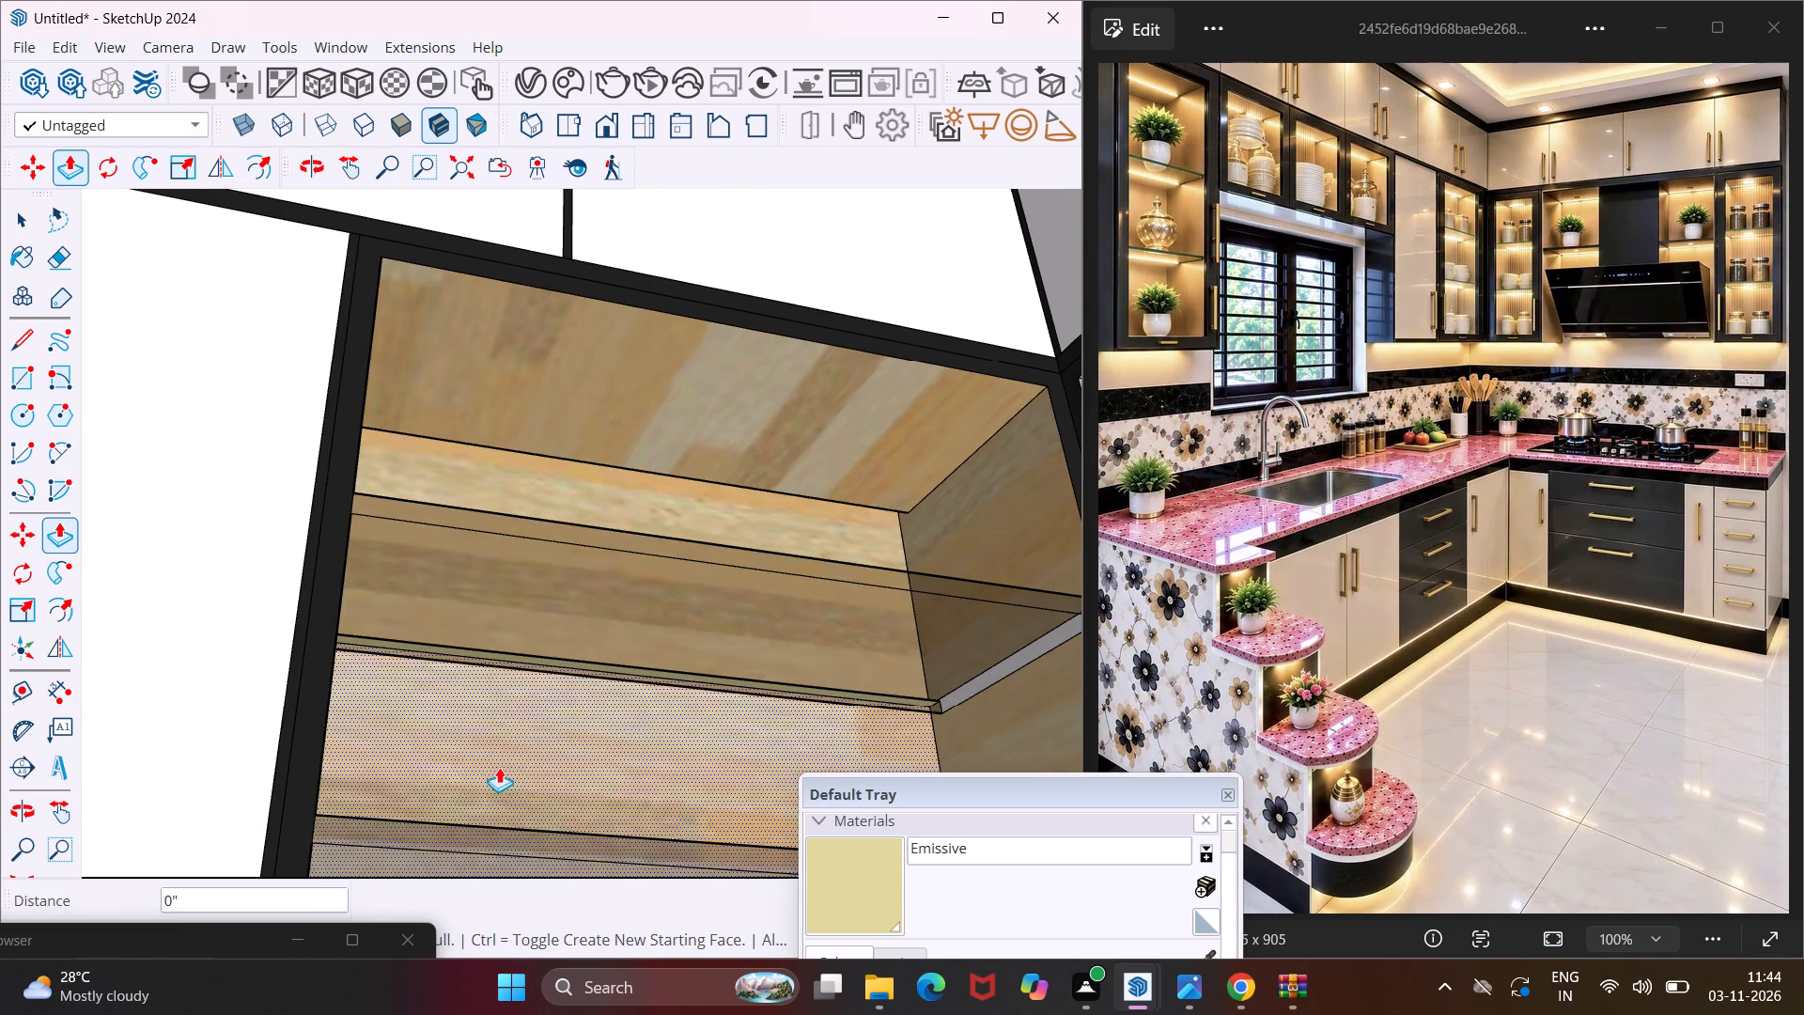
scroll(519, 648, "down", 9)
scroll(503, 752, "up", 4)
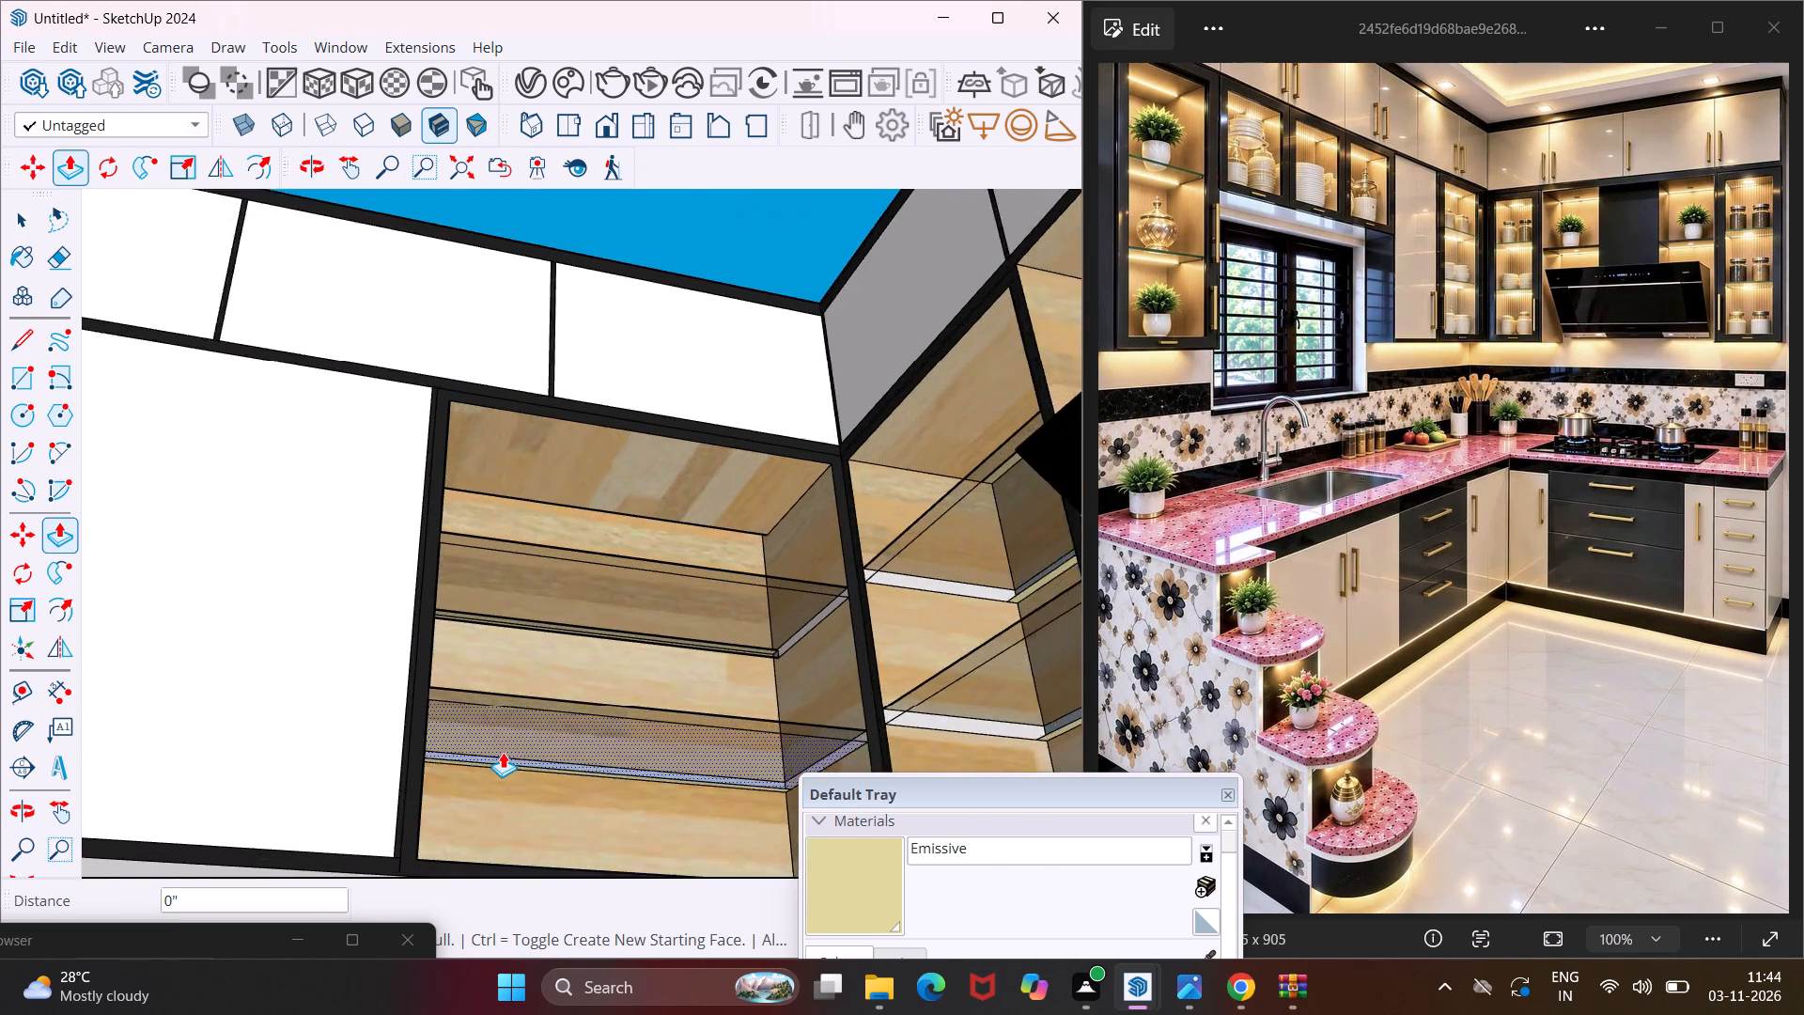
scroll(503, 752, "up", 17)
double_click(453, 760)
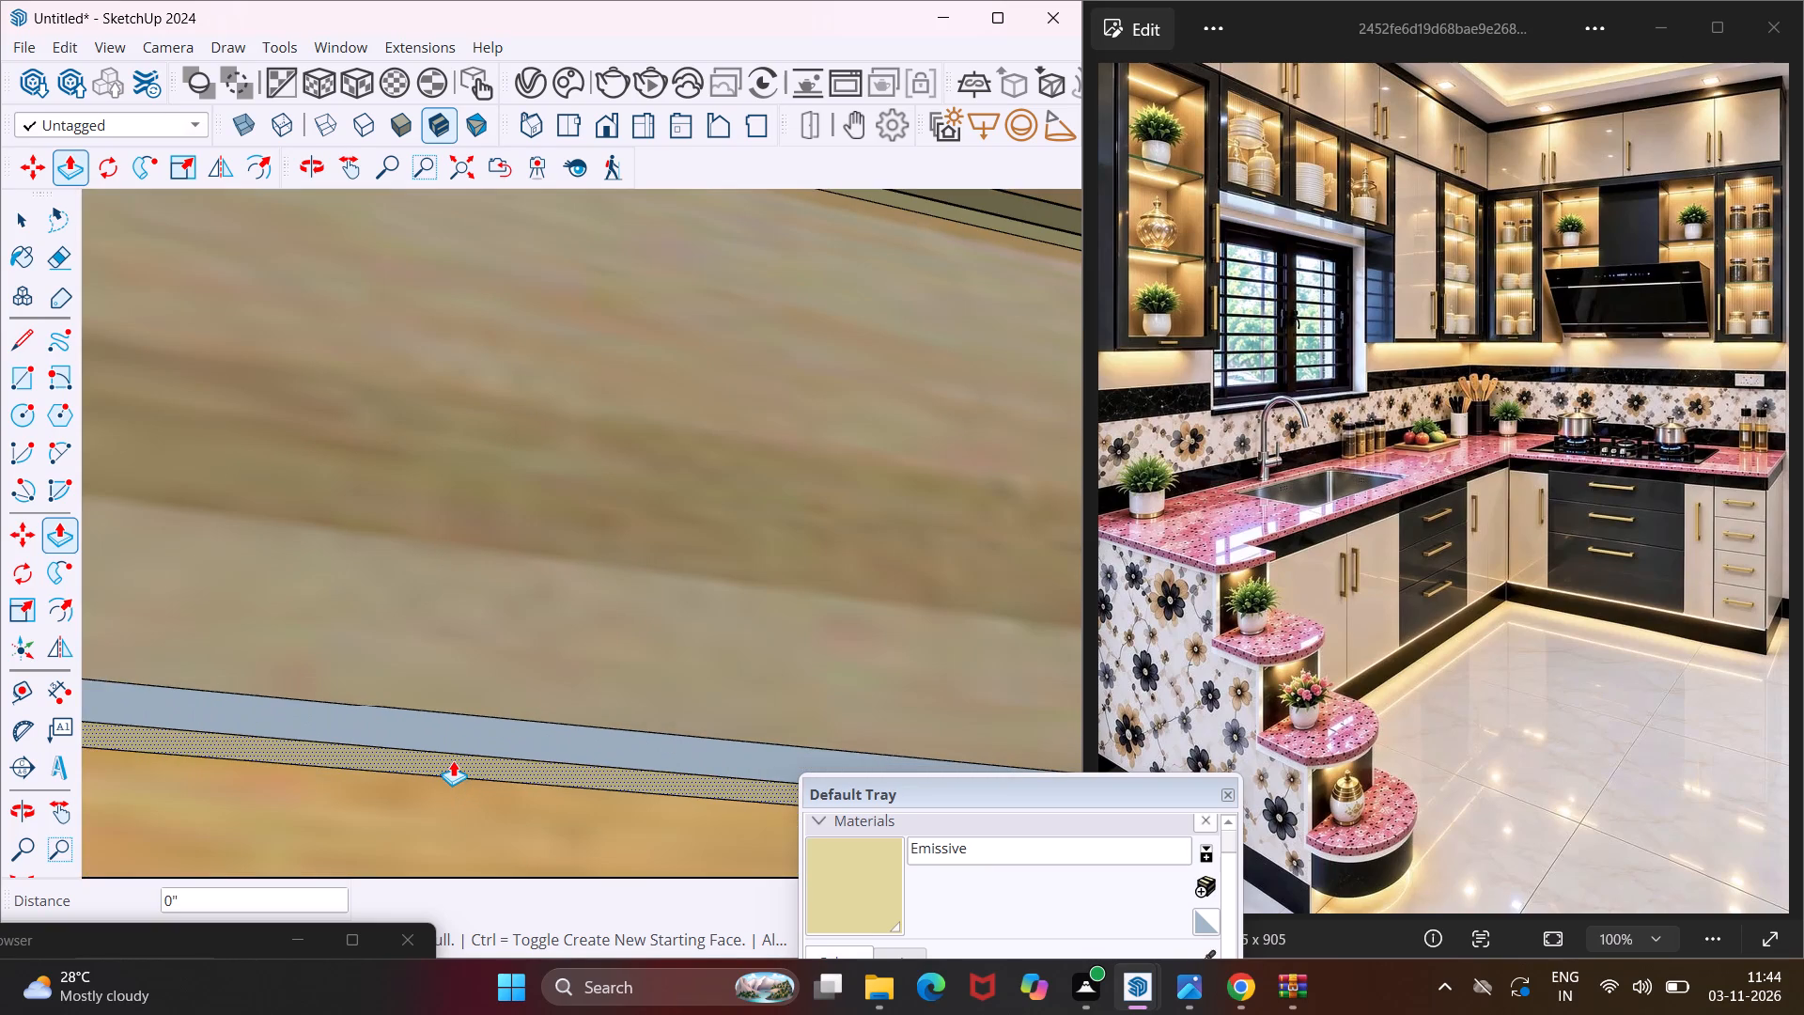
Apply the 0.75" Push/Pull to the thin rear strip along the underside of the window wall's corner-side cabinets.
scroll(450, 759, "down", 5)
scroll(550, 596, "down", 15)
scroll(415, 807, "up", 10)
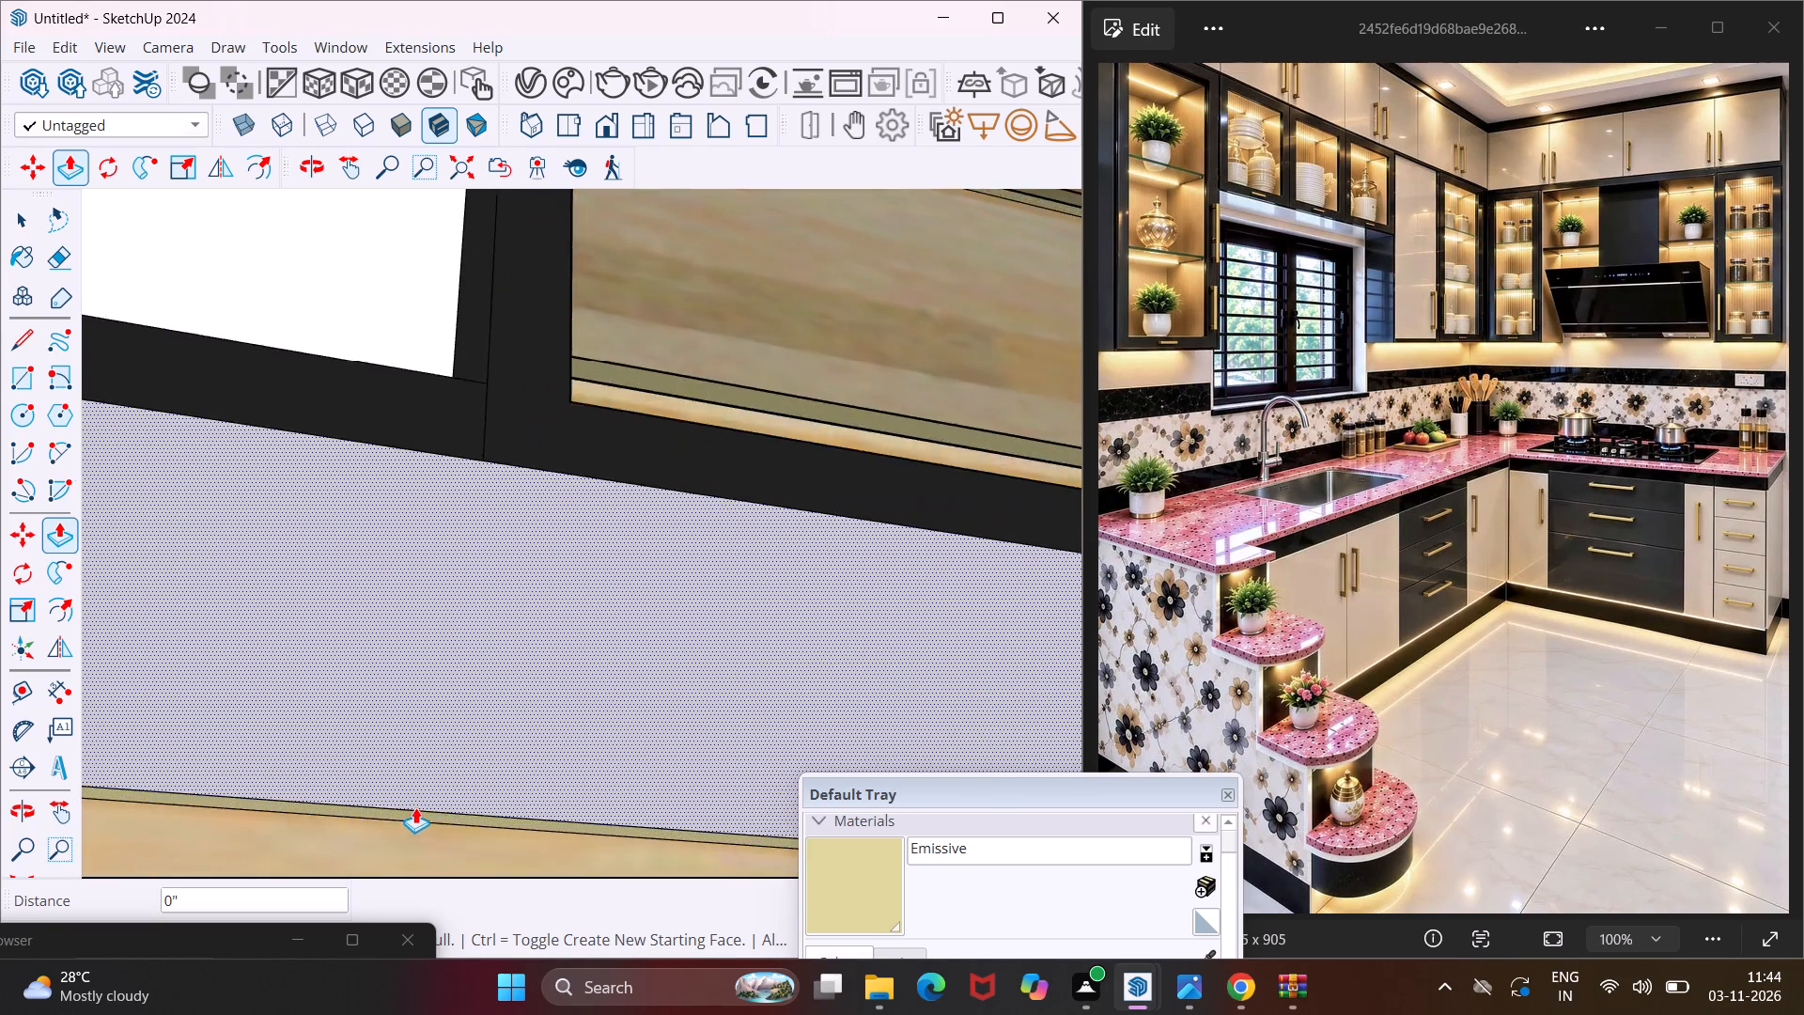
scroll(415, 807, "up", 8)
double_click(411, 824)
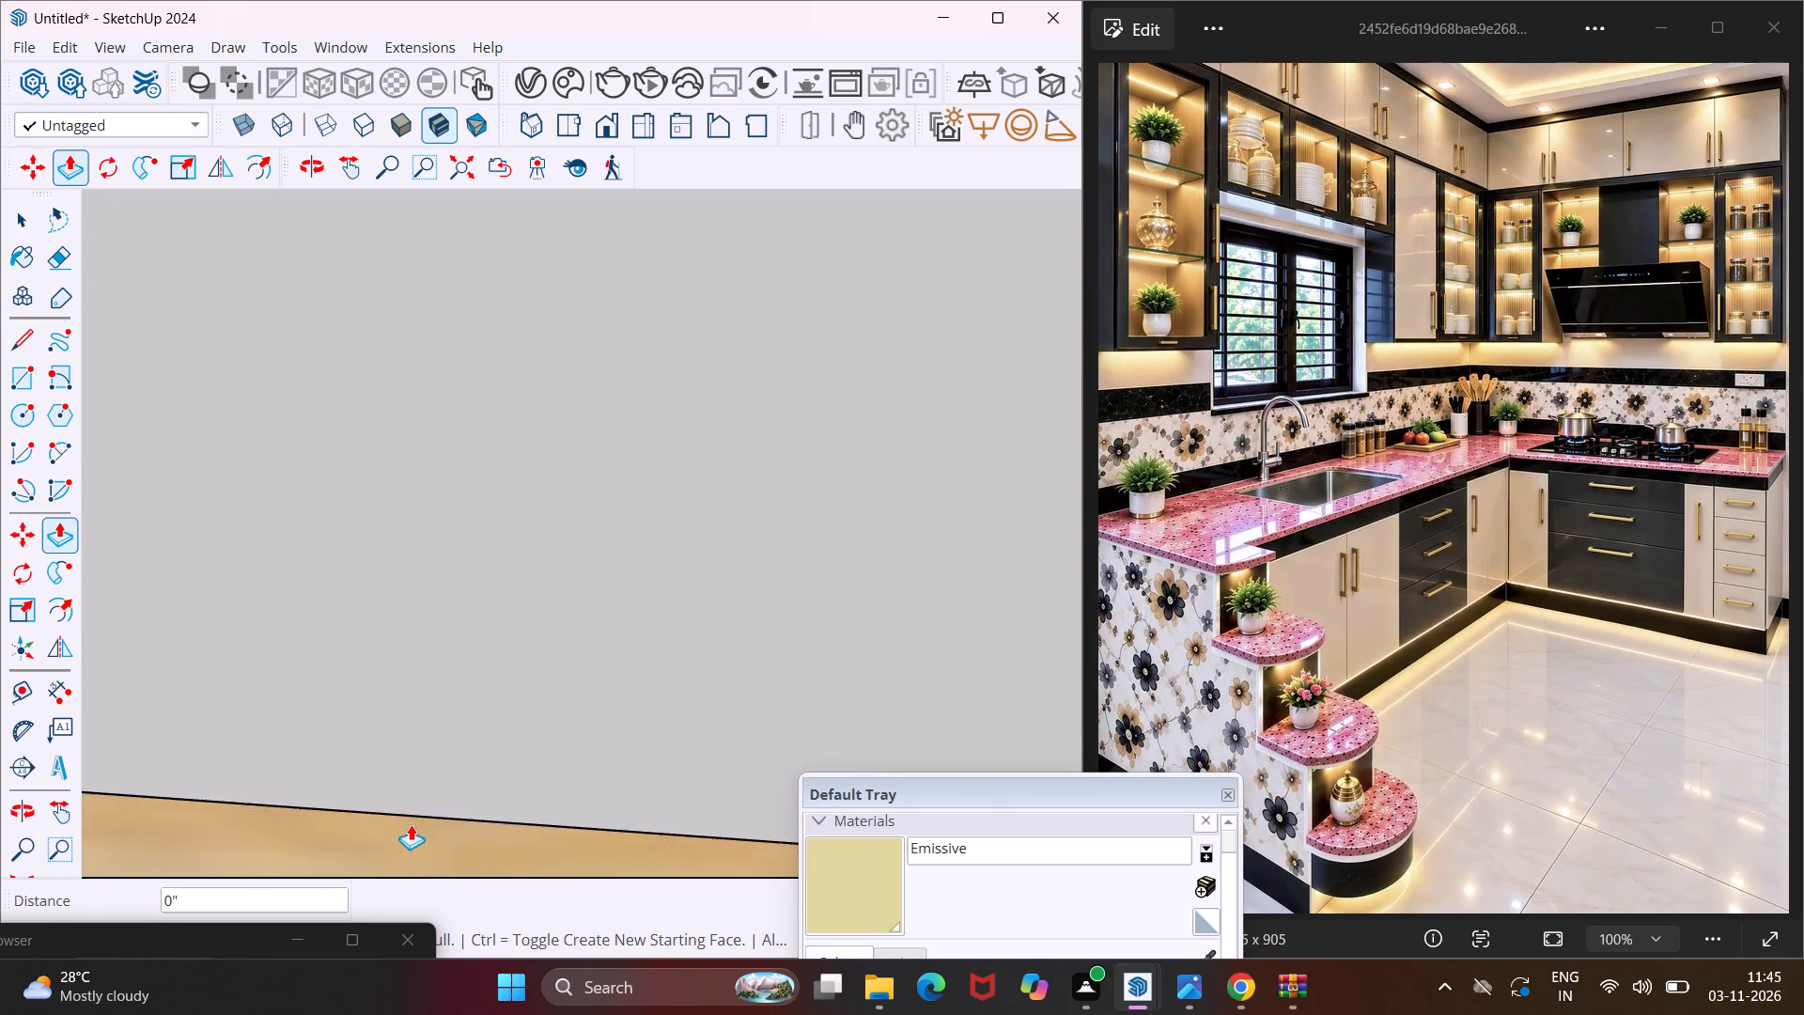
Apply the 0.75" Push/Pull to the top rear strip of the open-shelf cabinet between the kitchen corner and the hood.
scroll(403, 680, "down", 18)
scroll(395, 654, "down", 6)
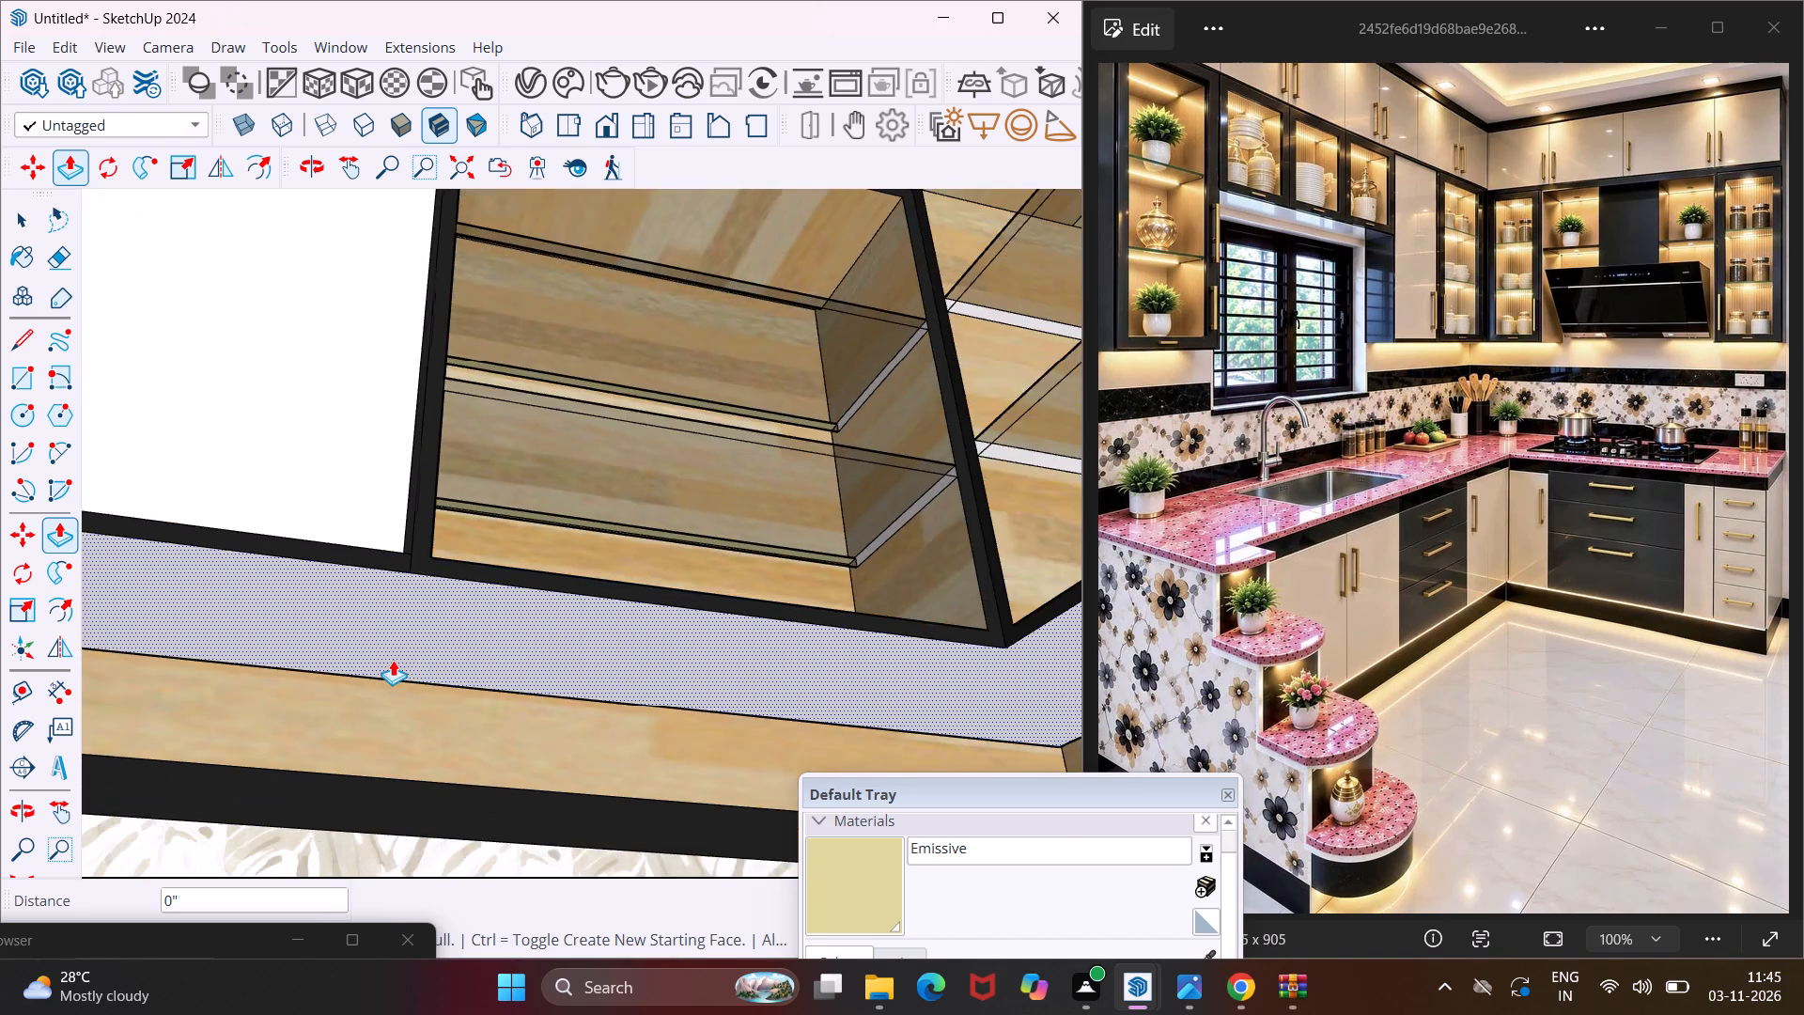
scroll(391, 660, "down", 11)
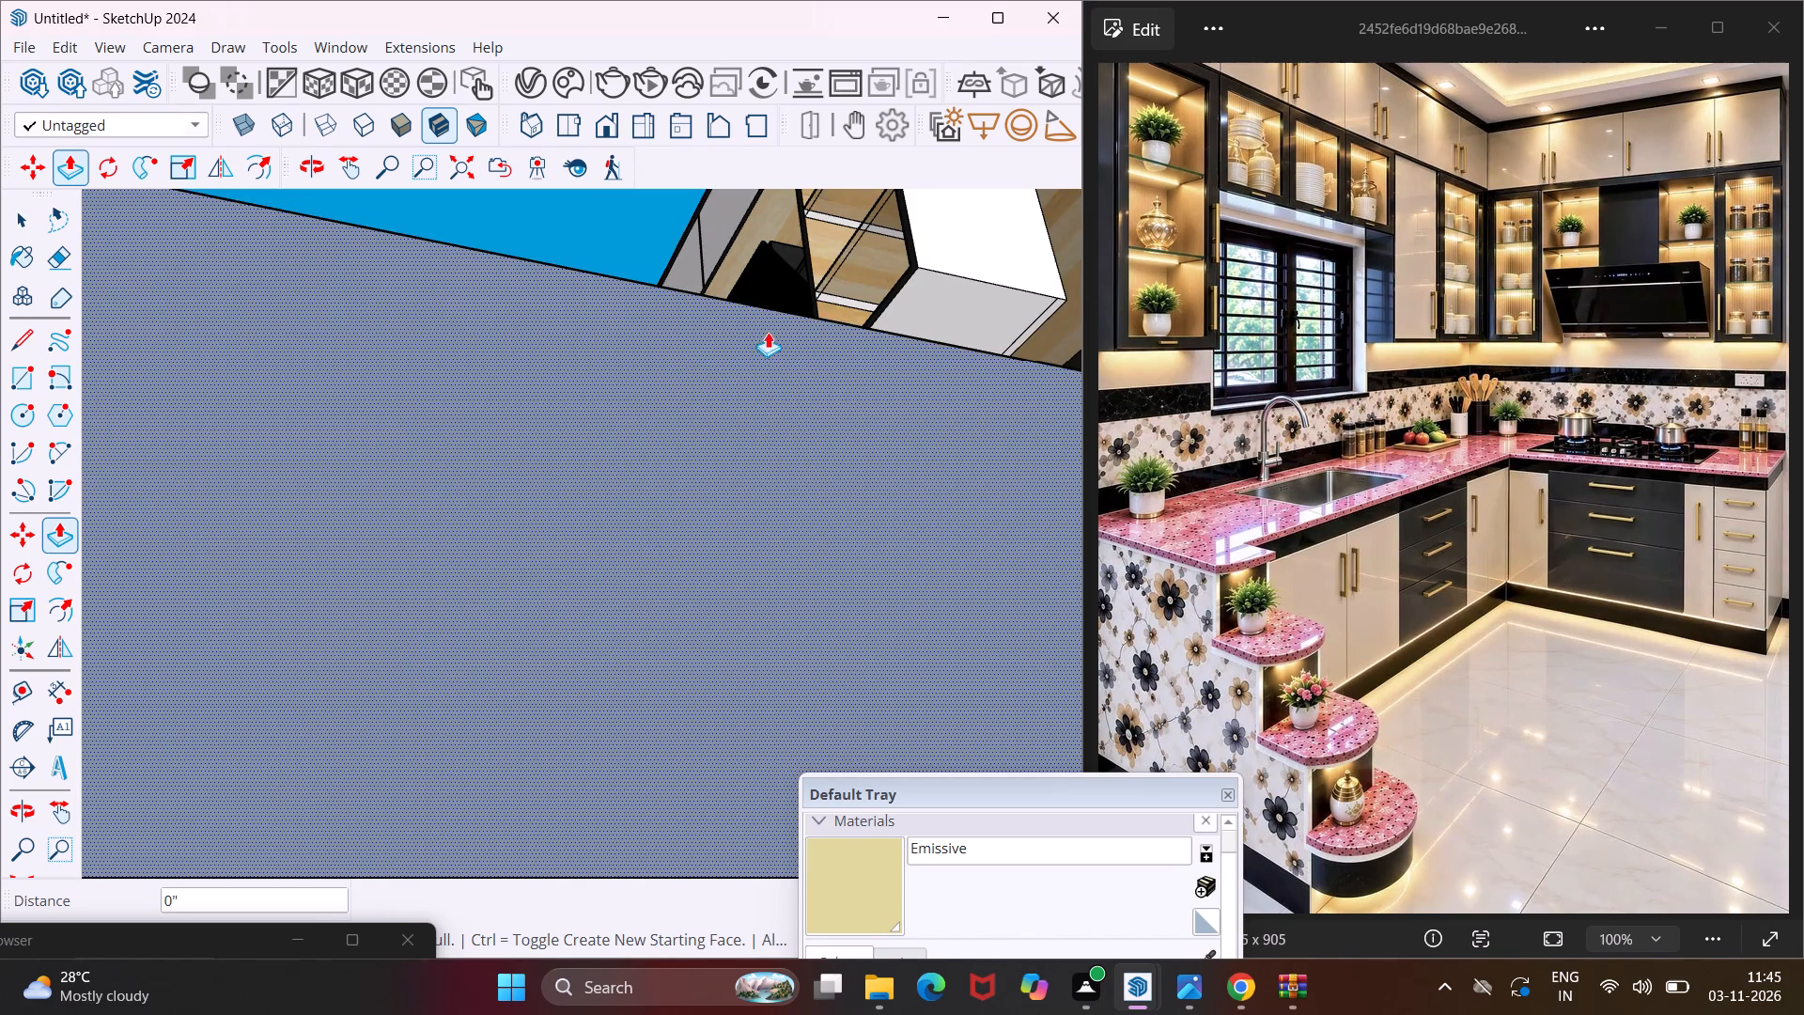
middle_click_drag(785, 304, 986, 579)
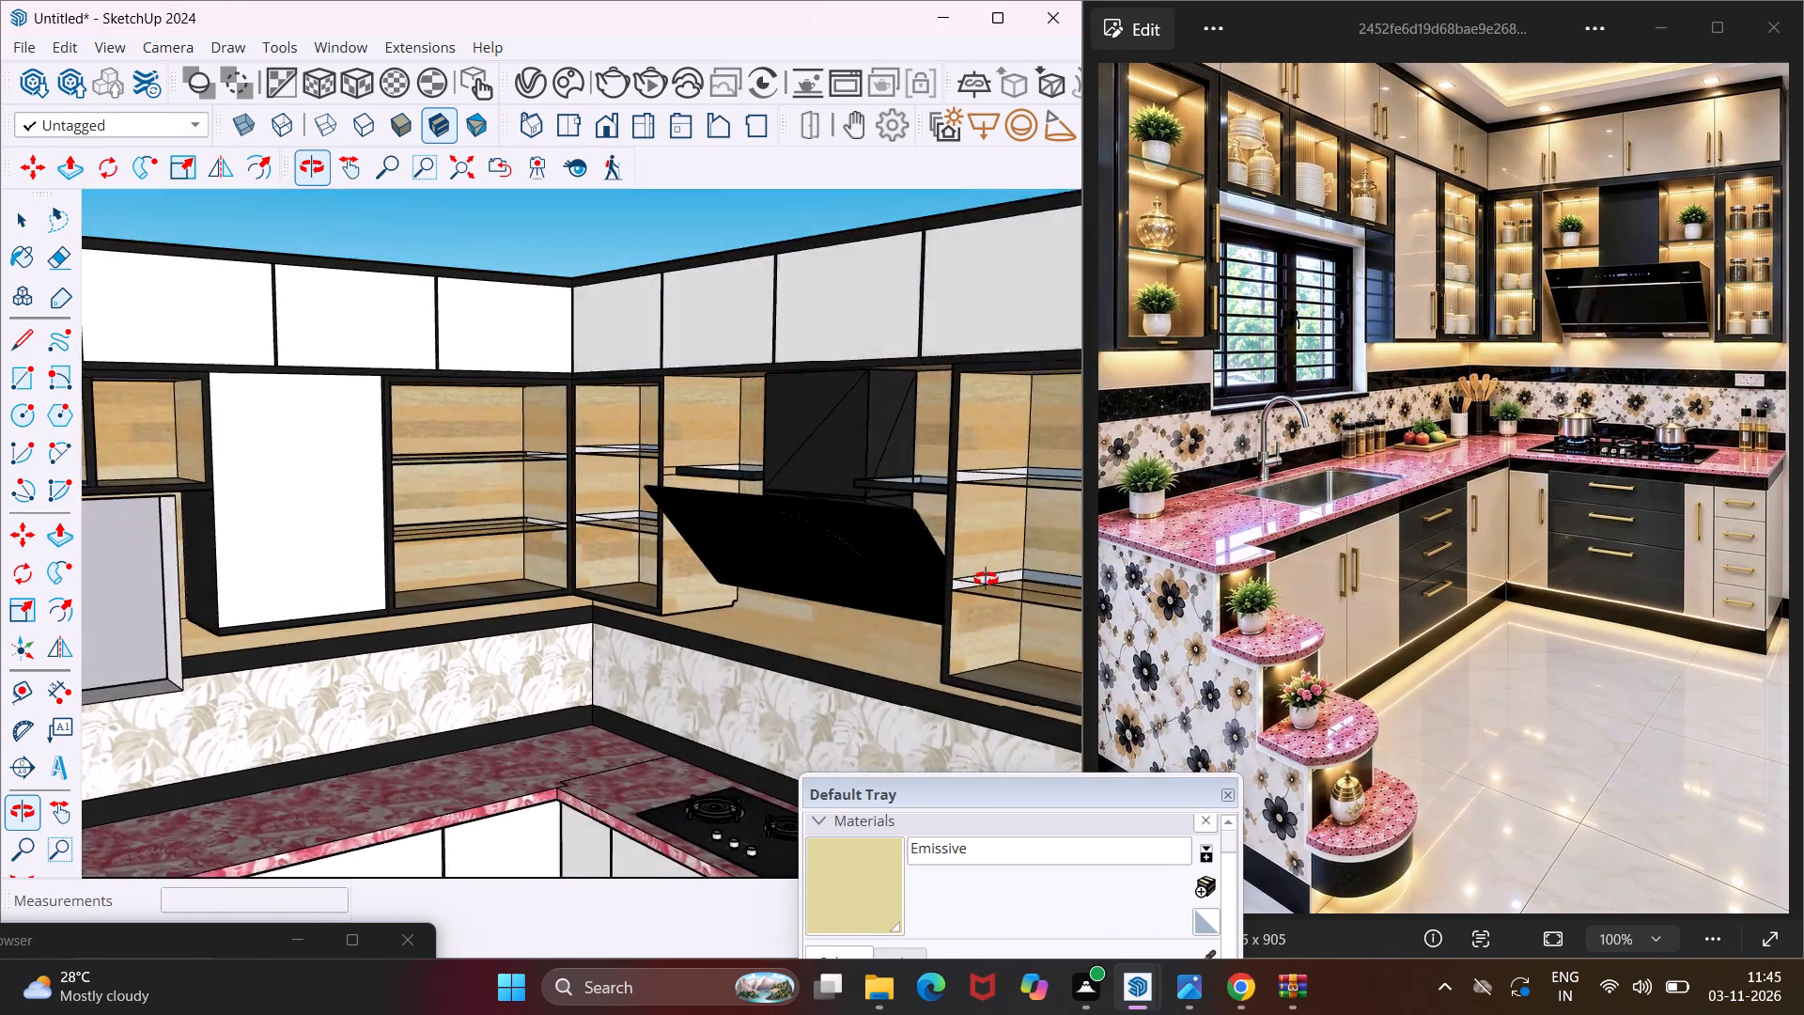
middle_click_drag(986, 579, 1043, 591)
scroll(643, 430, "up", 10)
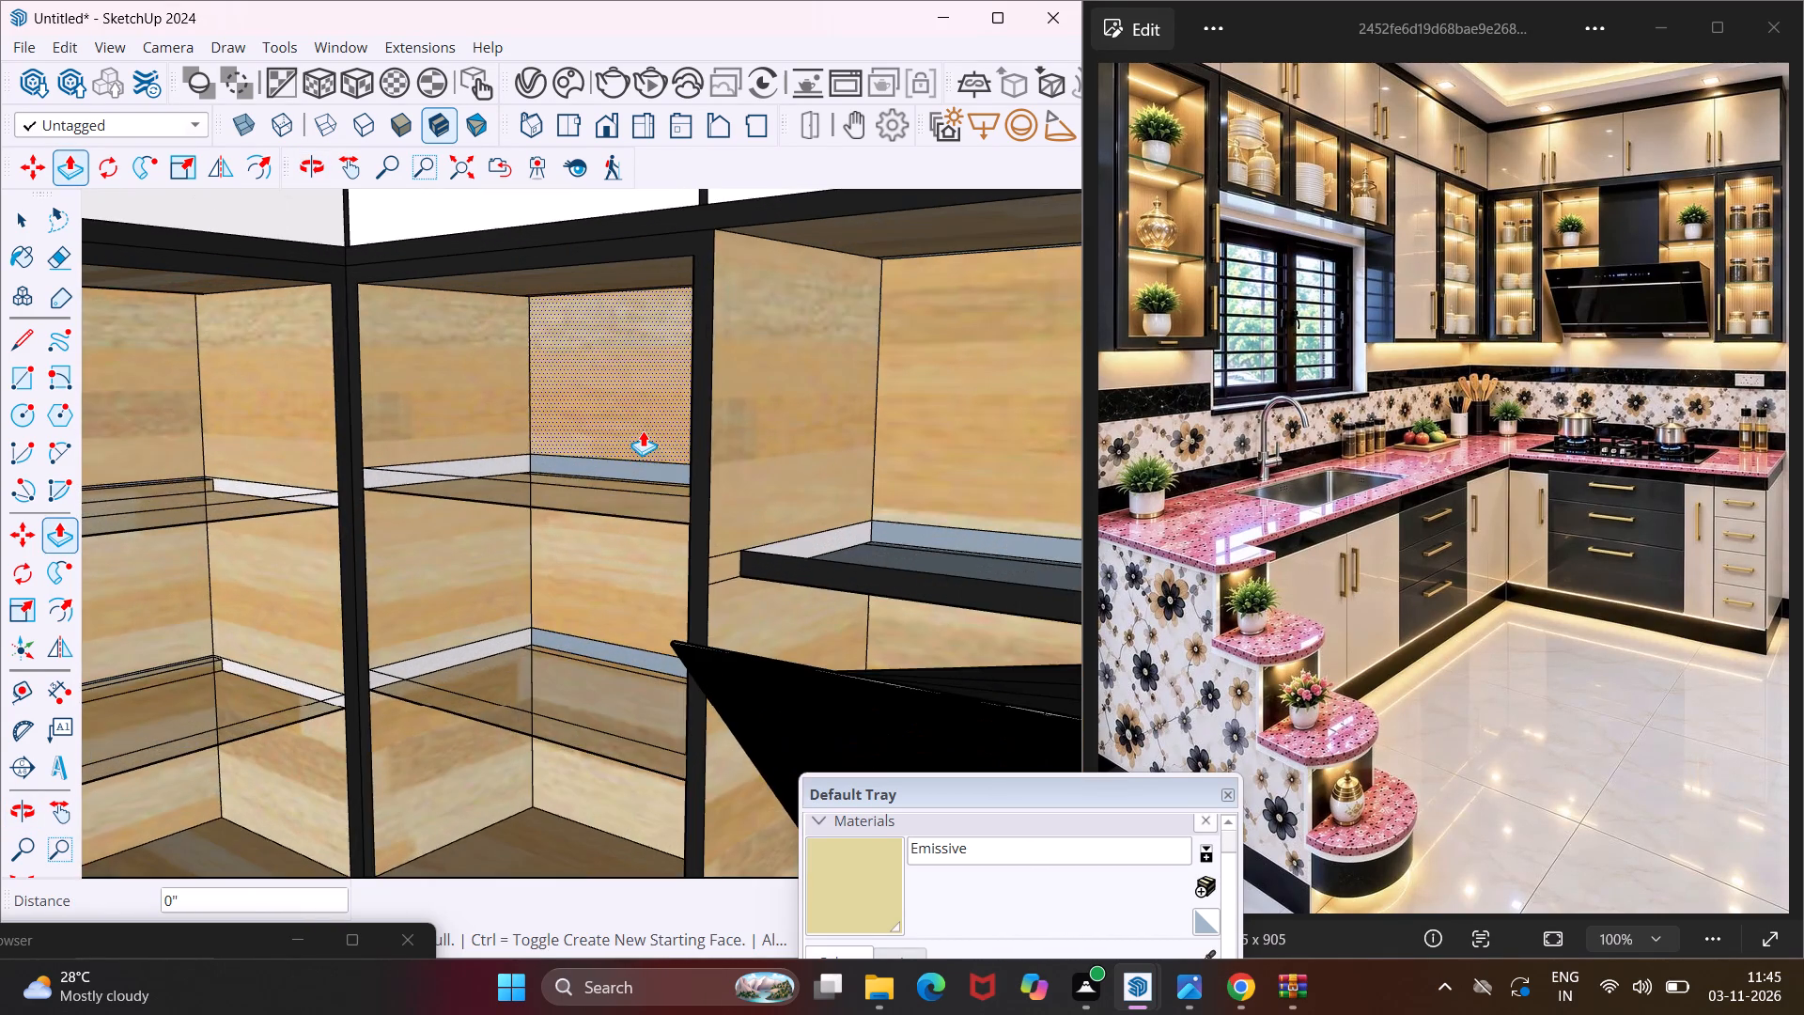
middle_click_drag(643, 430, 835, 220)
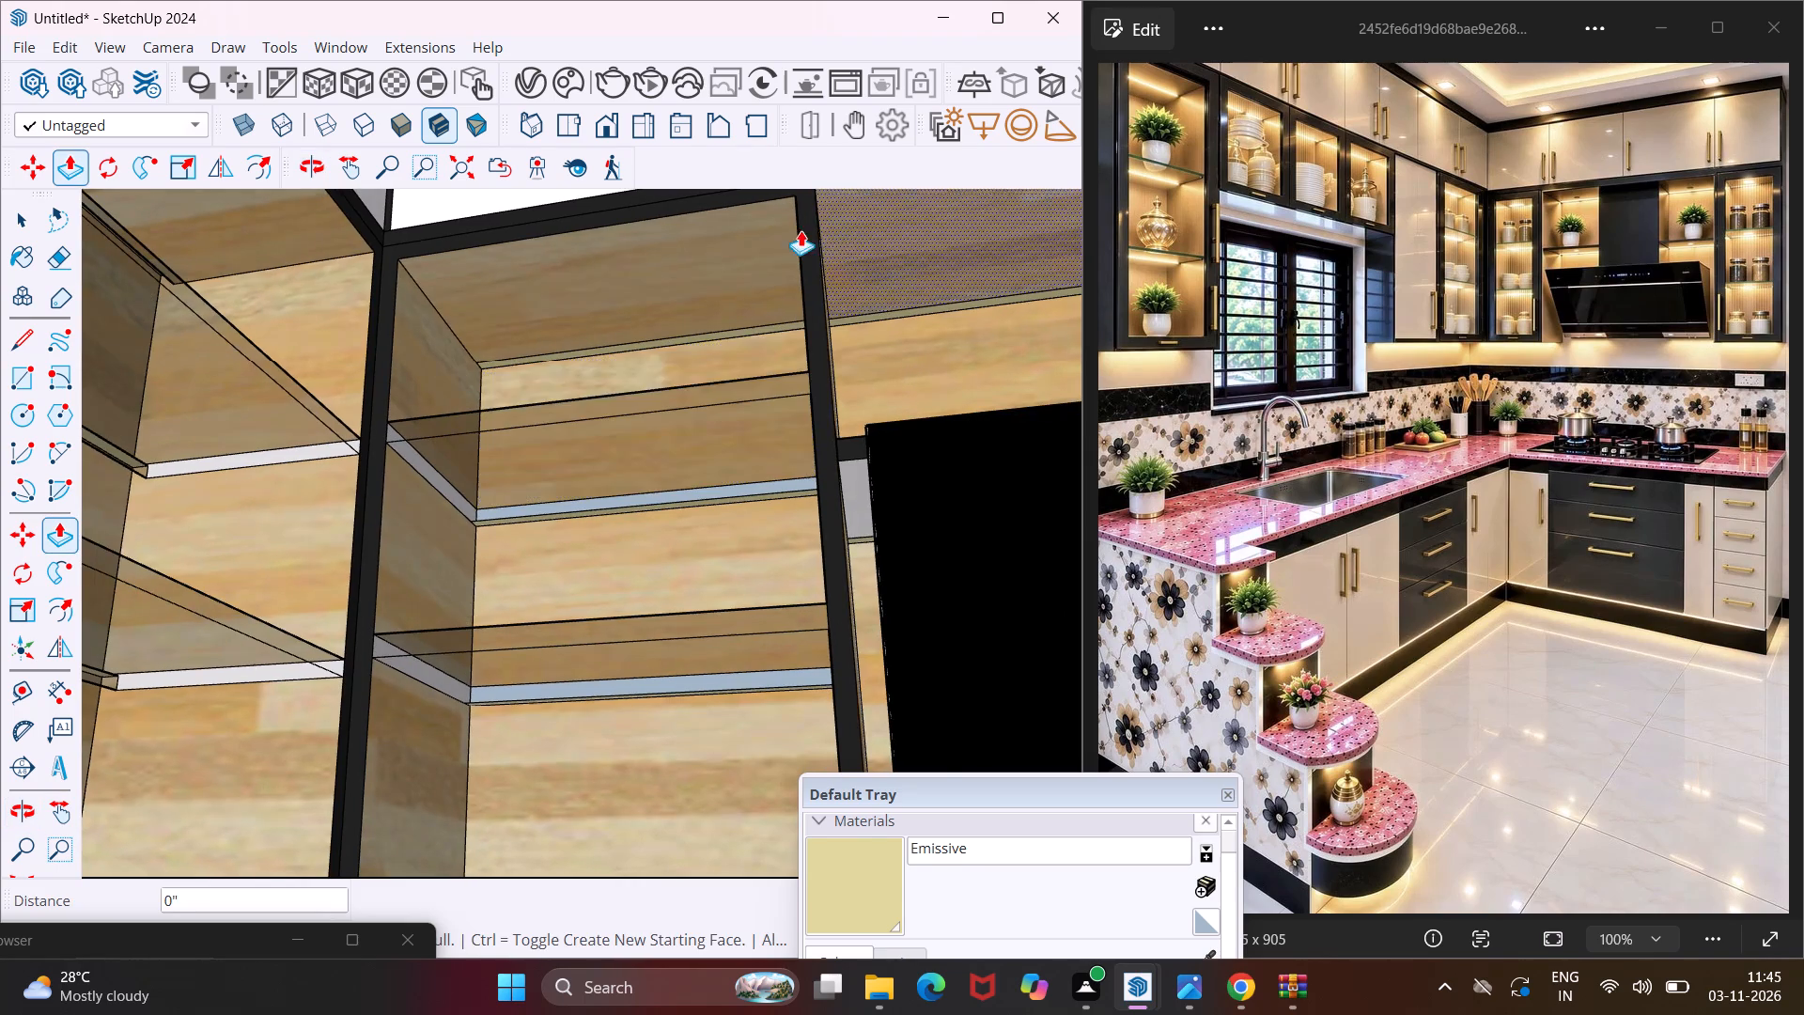
scroll(739, 284, "up", 10)
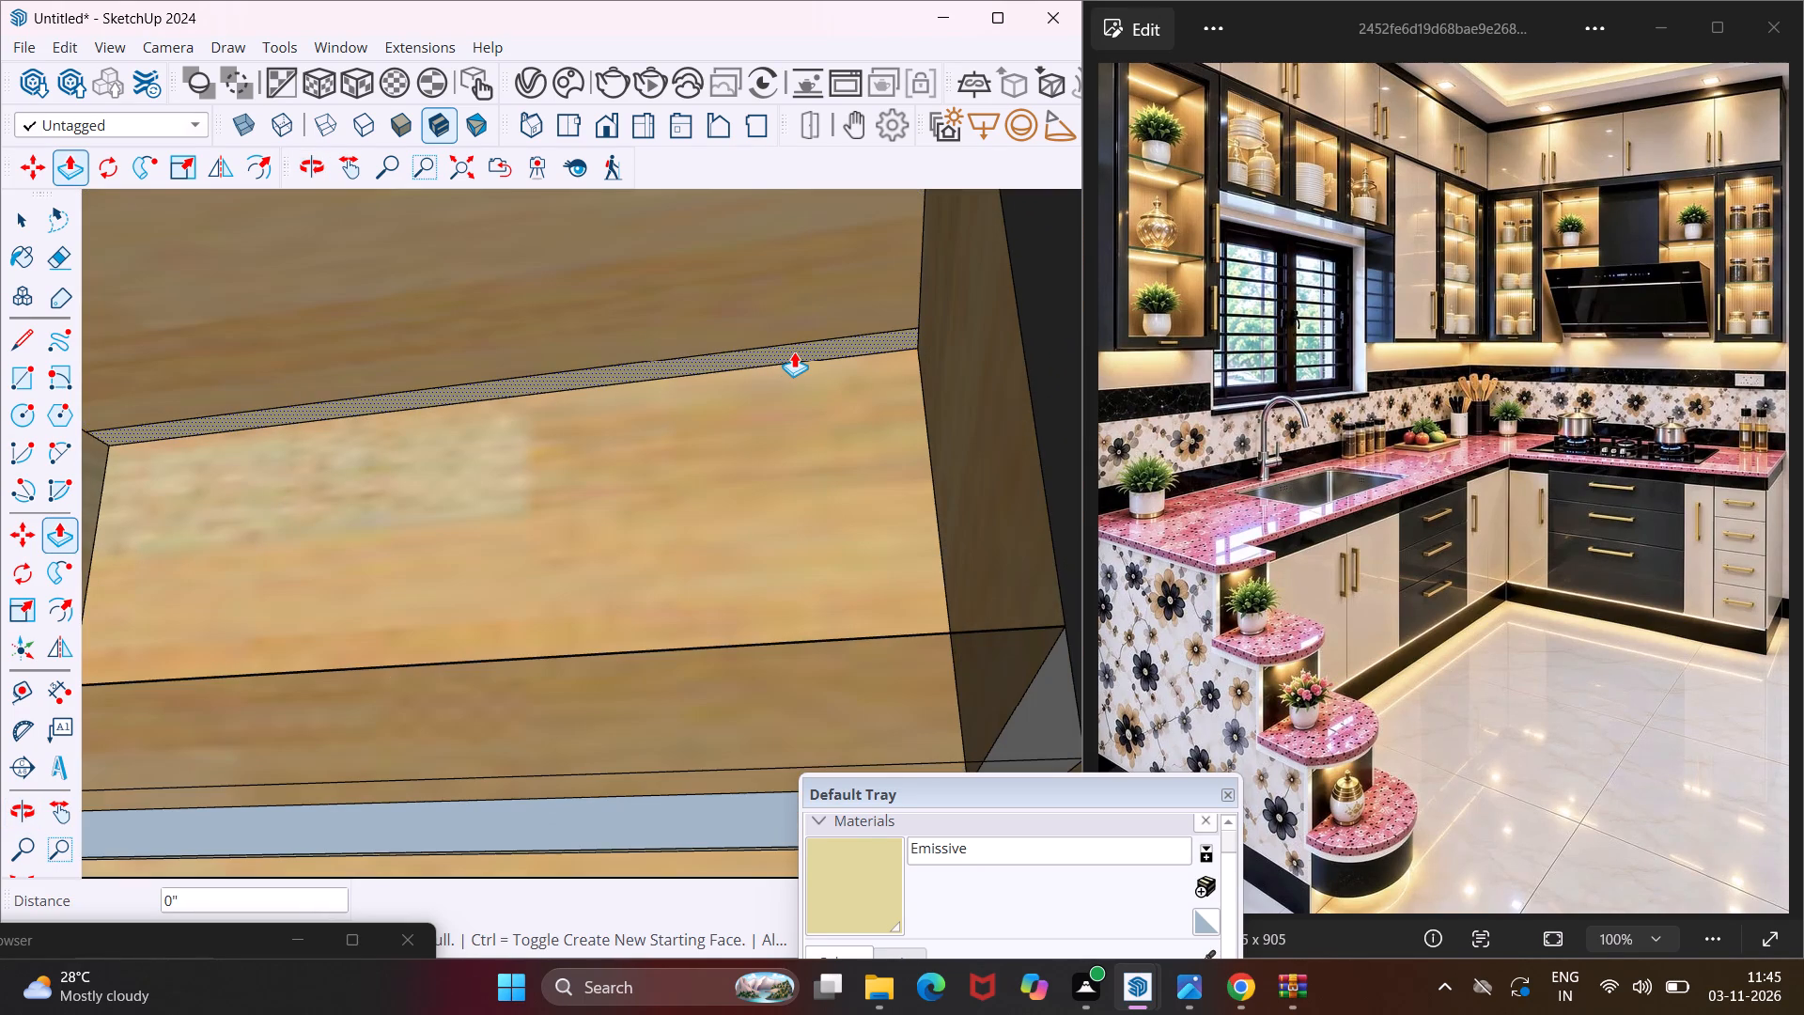
double_click(794, 351)
Repeat the 0.75" Push/Pull on the thin rear strip under the upper glass shelf of the hood wall's corner cabinet.
scroll(737, 348, "down", 5)
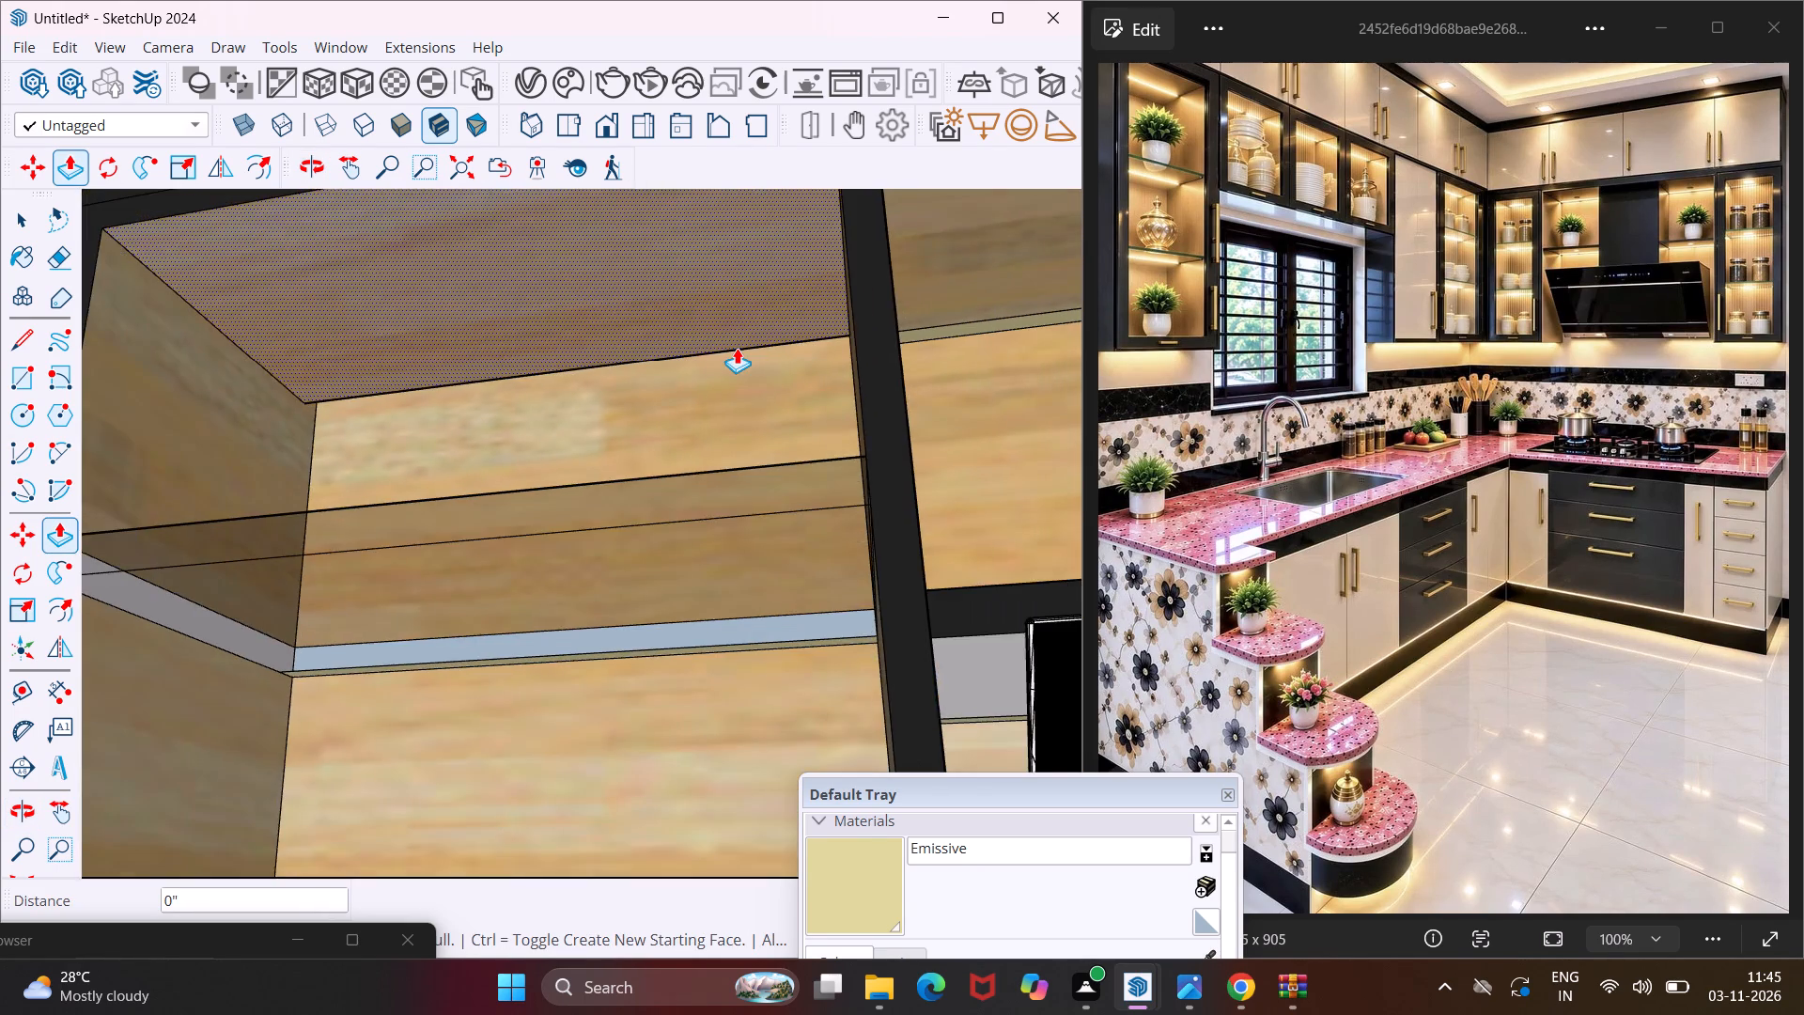
scroll(737, 348, "down", 4)
scroll(708, 552, "up", 14)
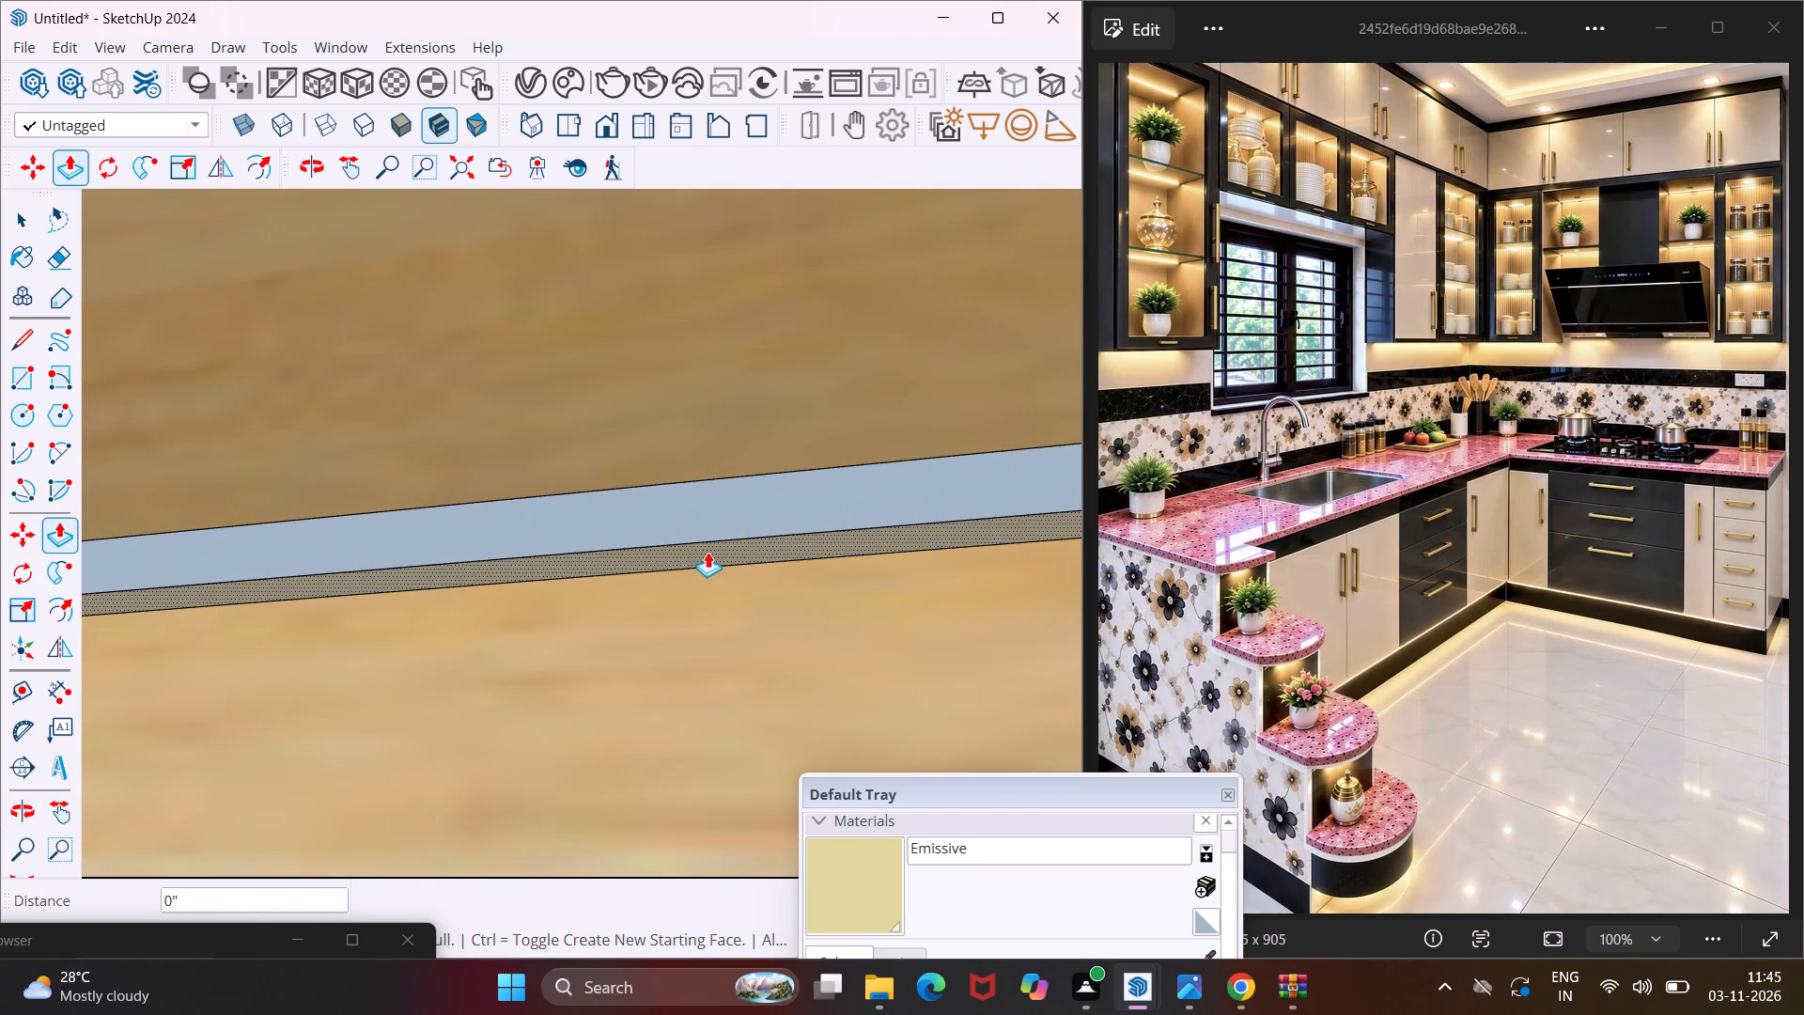
double_click(708, 552)
Repeat the 0.75" Push/Pull on the thin rear strip under the lower glass shelf of the hood wall's corner cabinet.
scroll(610, 540, "down", 11)
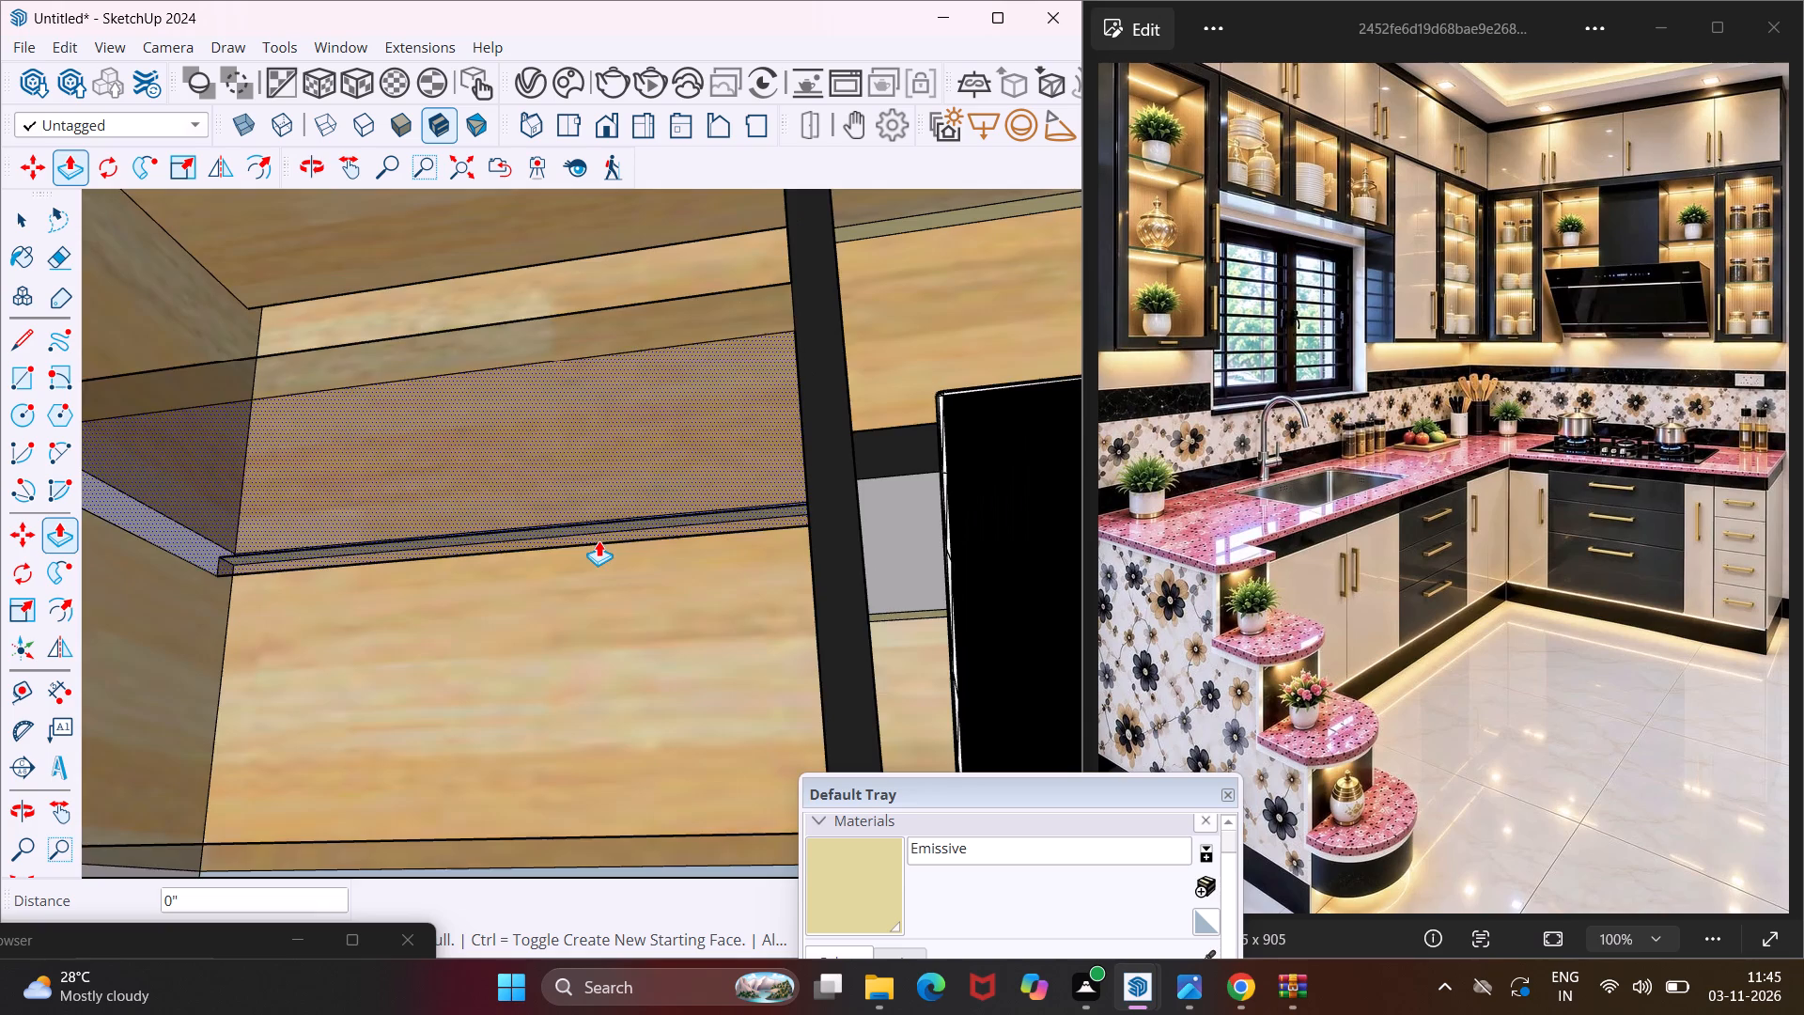
scroll(599, 540, "down", 6)
scroll(571, 747, "up", 16)
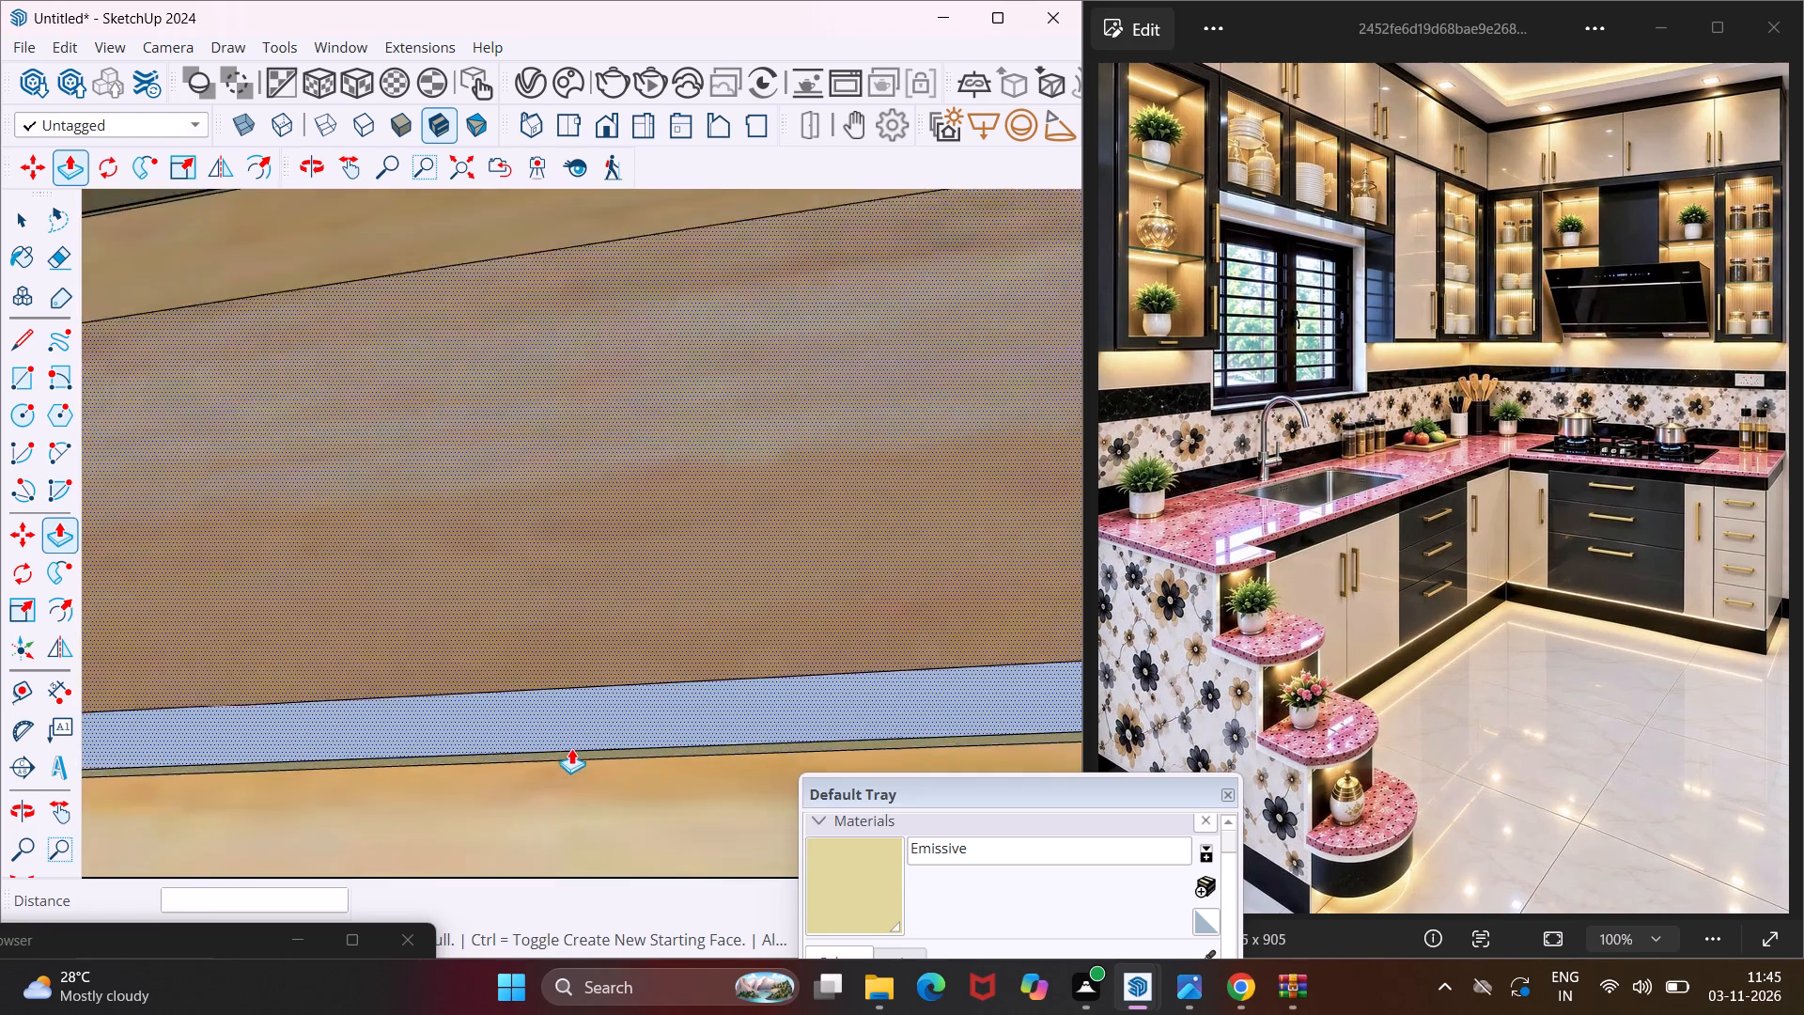
scroll(577, 773, "up", 7)
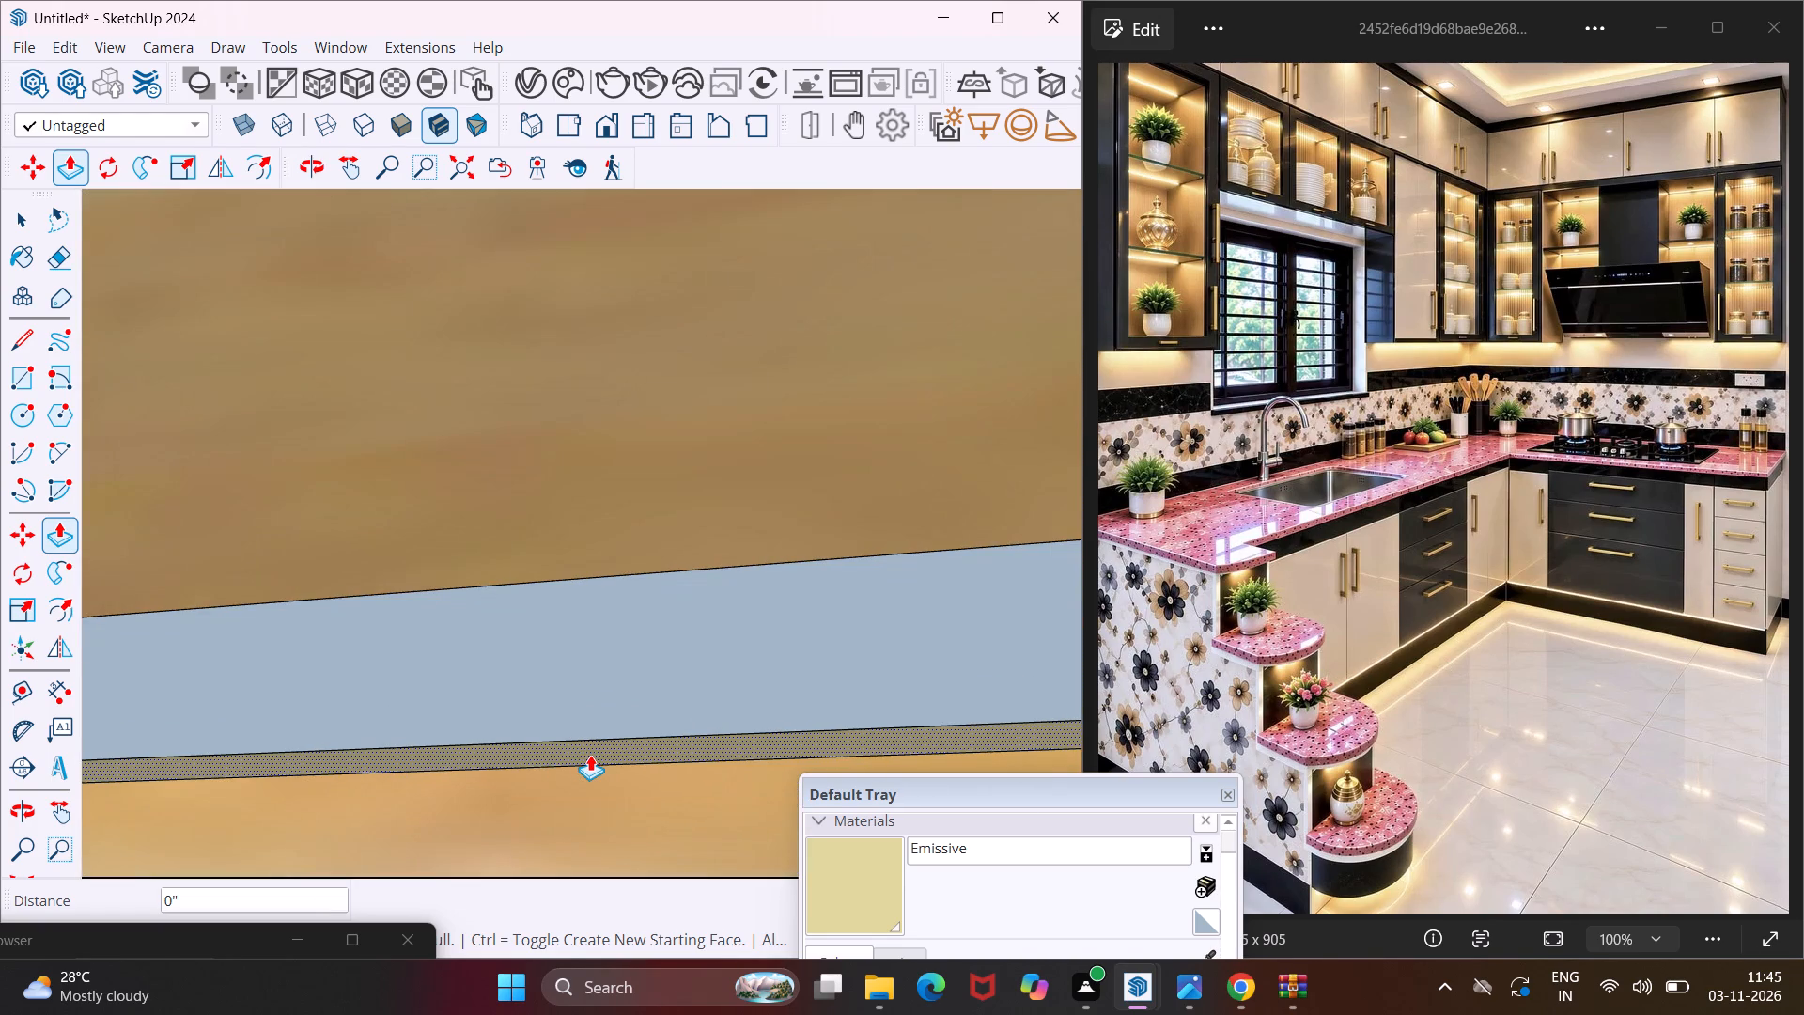
double_click(590, 755)
Apply the 0.75" Push/Pull to the top rear strip of the open niche behind and above the hood.
scroll(537, 684, "down", 19)
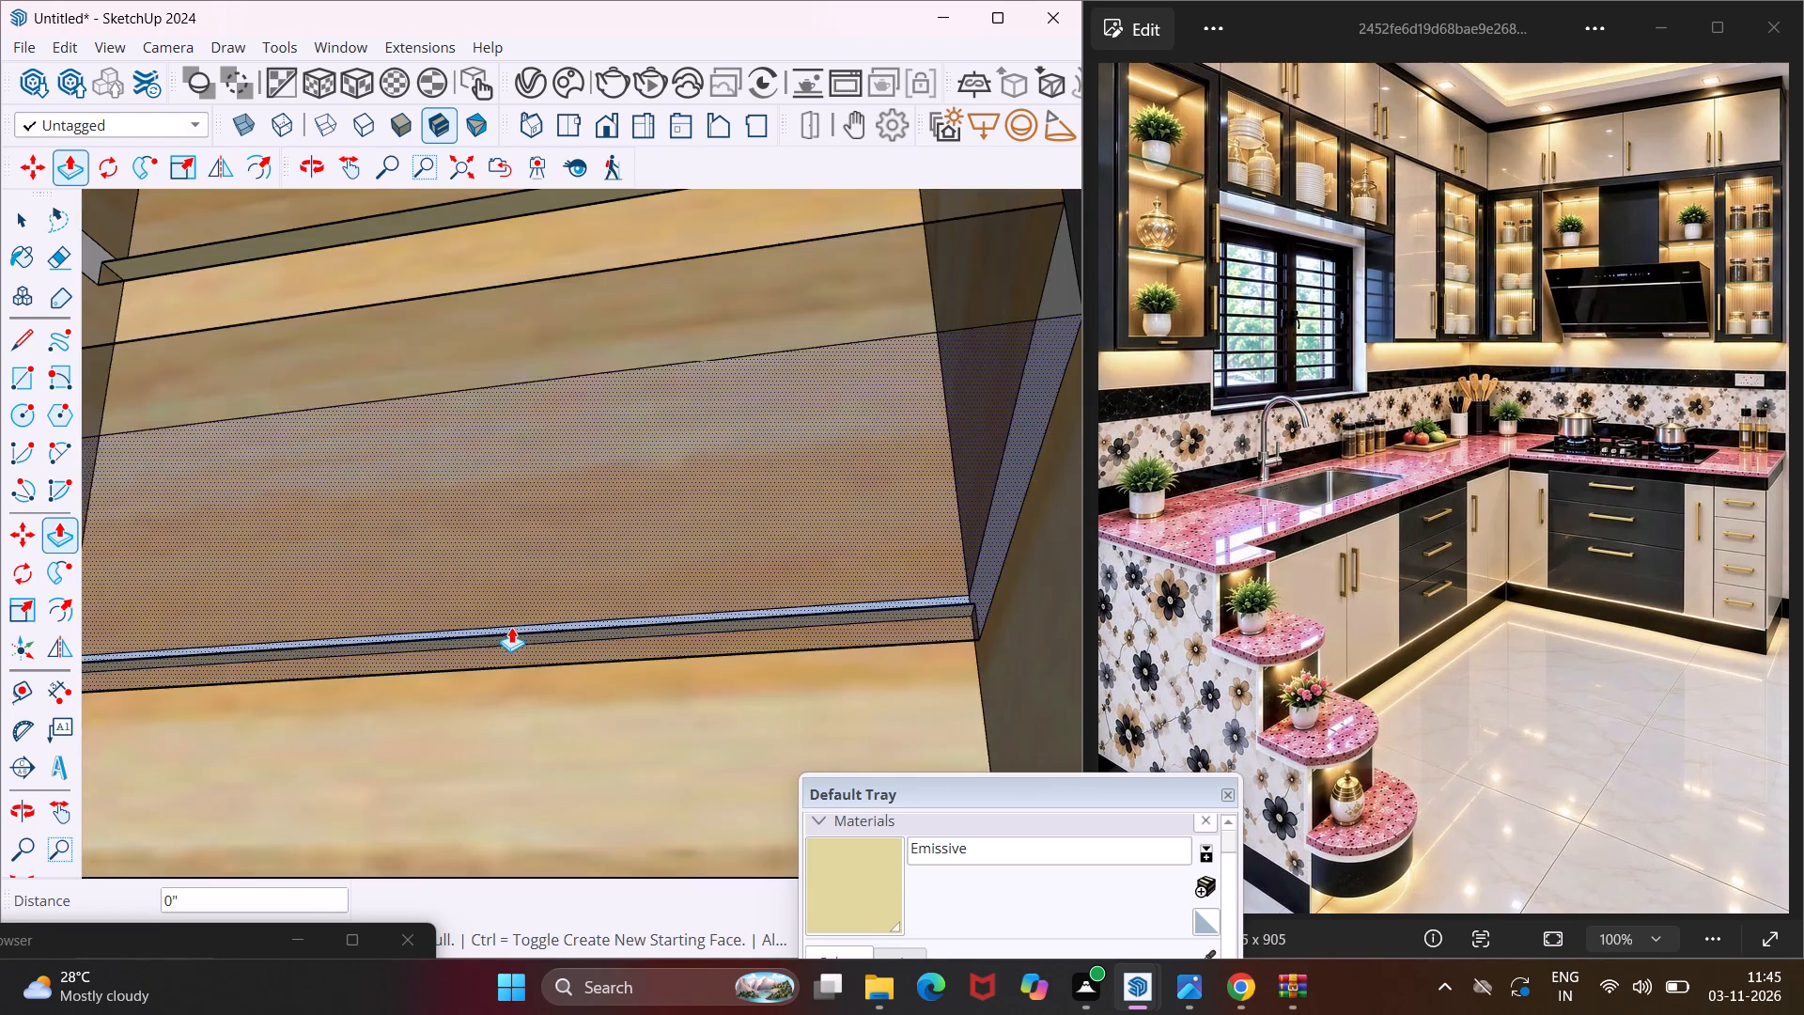
scroll(505, 628, "down", 16)
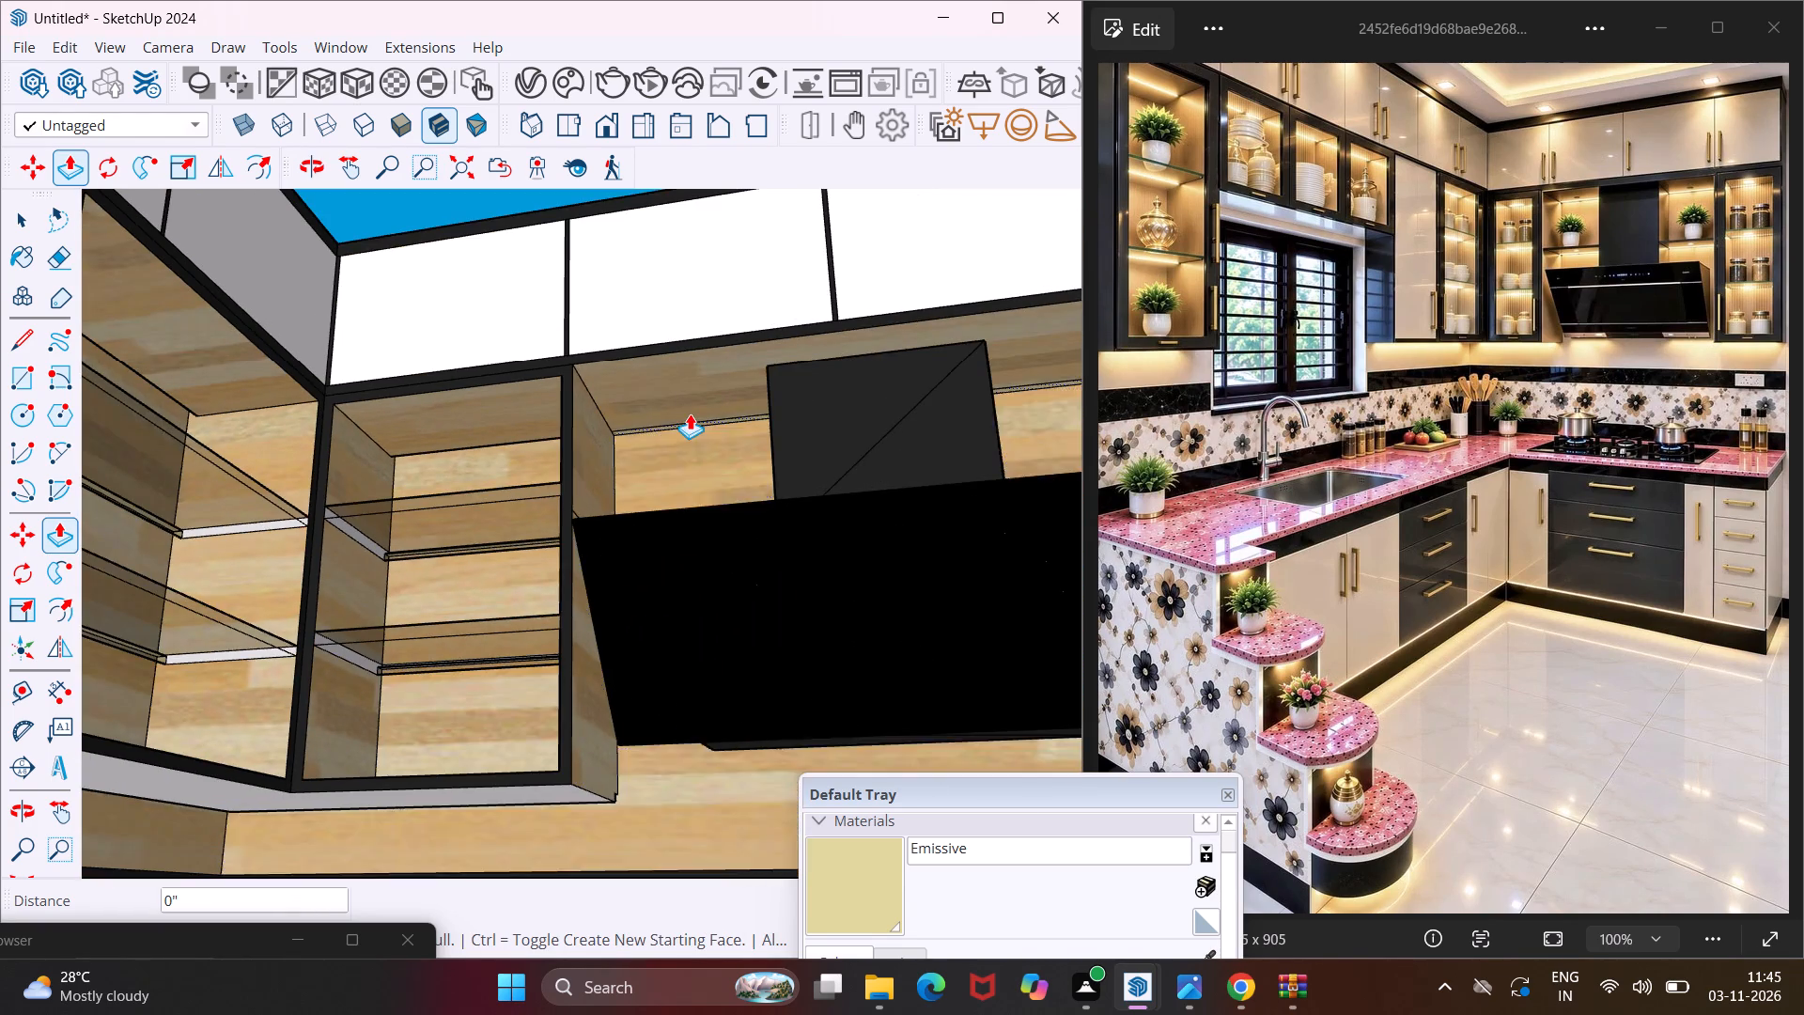
scroll(690, 414, "up", 18)
double_click(714, 445)
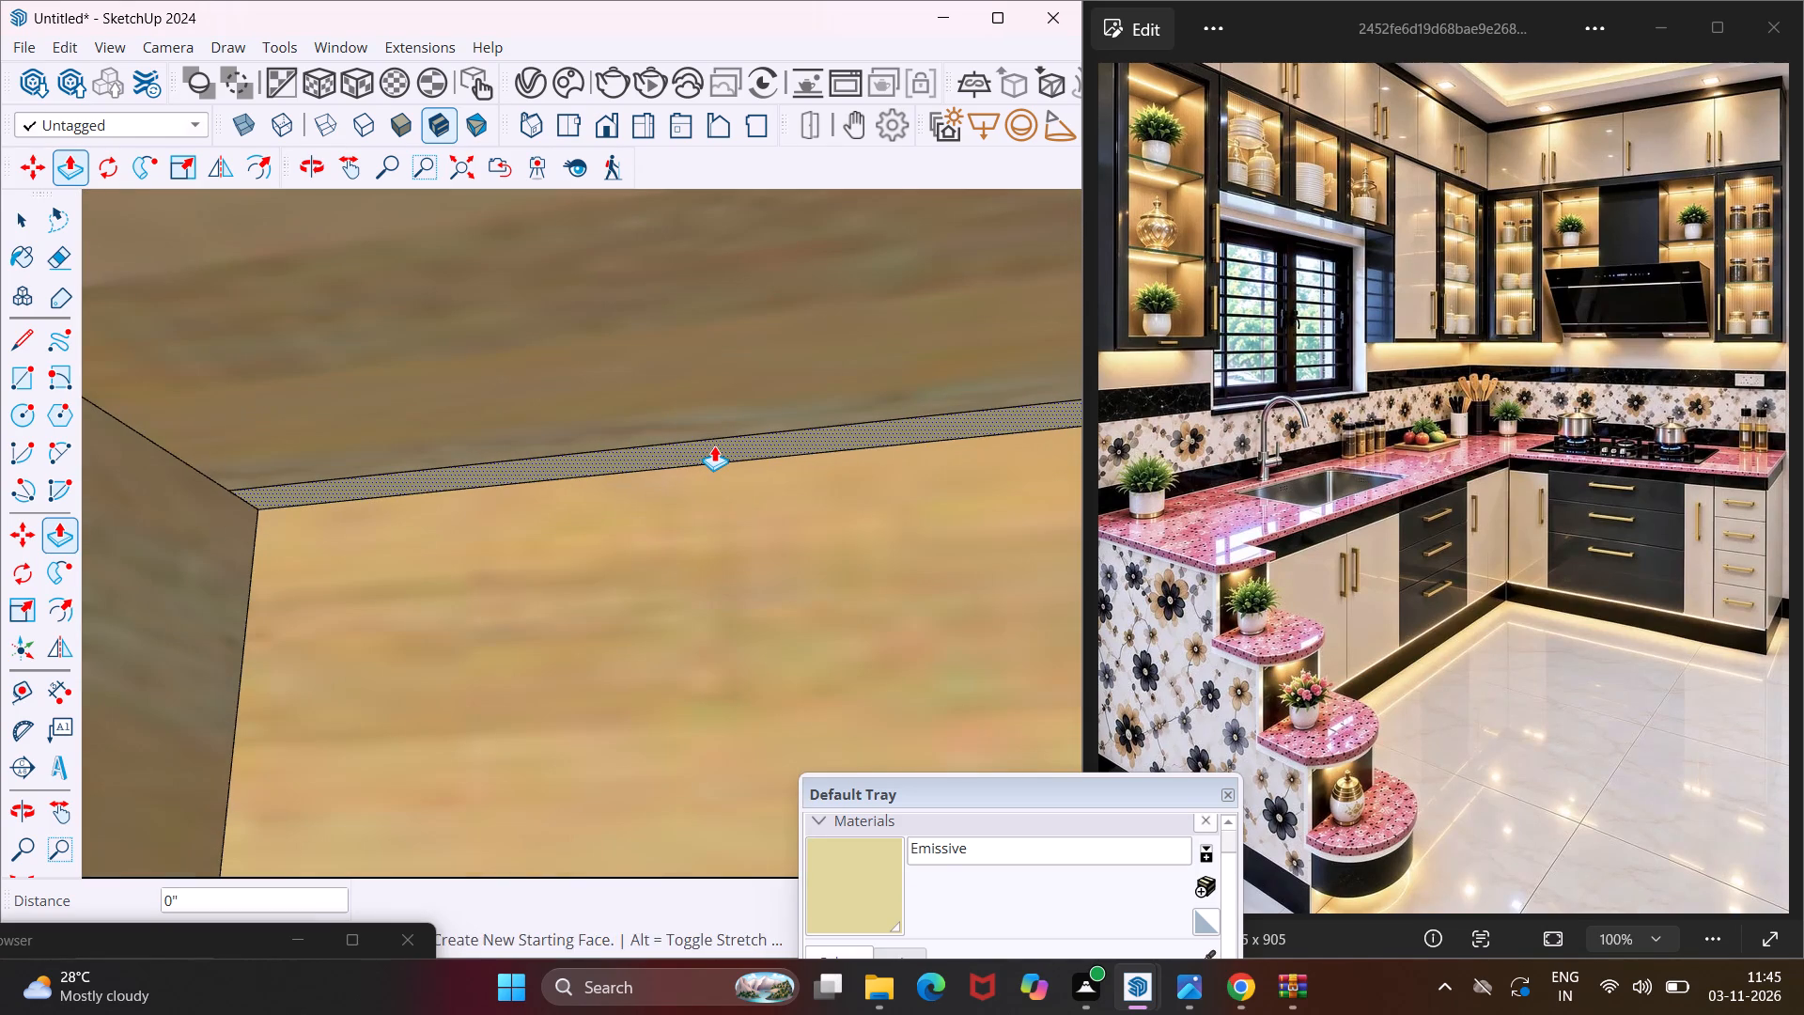
Repeat the 0.75" Push/Pull on the rear strip beneath the black shelf on the corner side of the hood chimney.
scroll(676, 428, "down", 7)
scroll(674, 433, "up", 1)
scroll(674, 433, "down", 9)
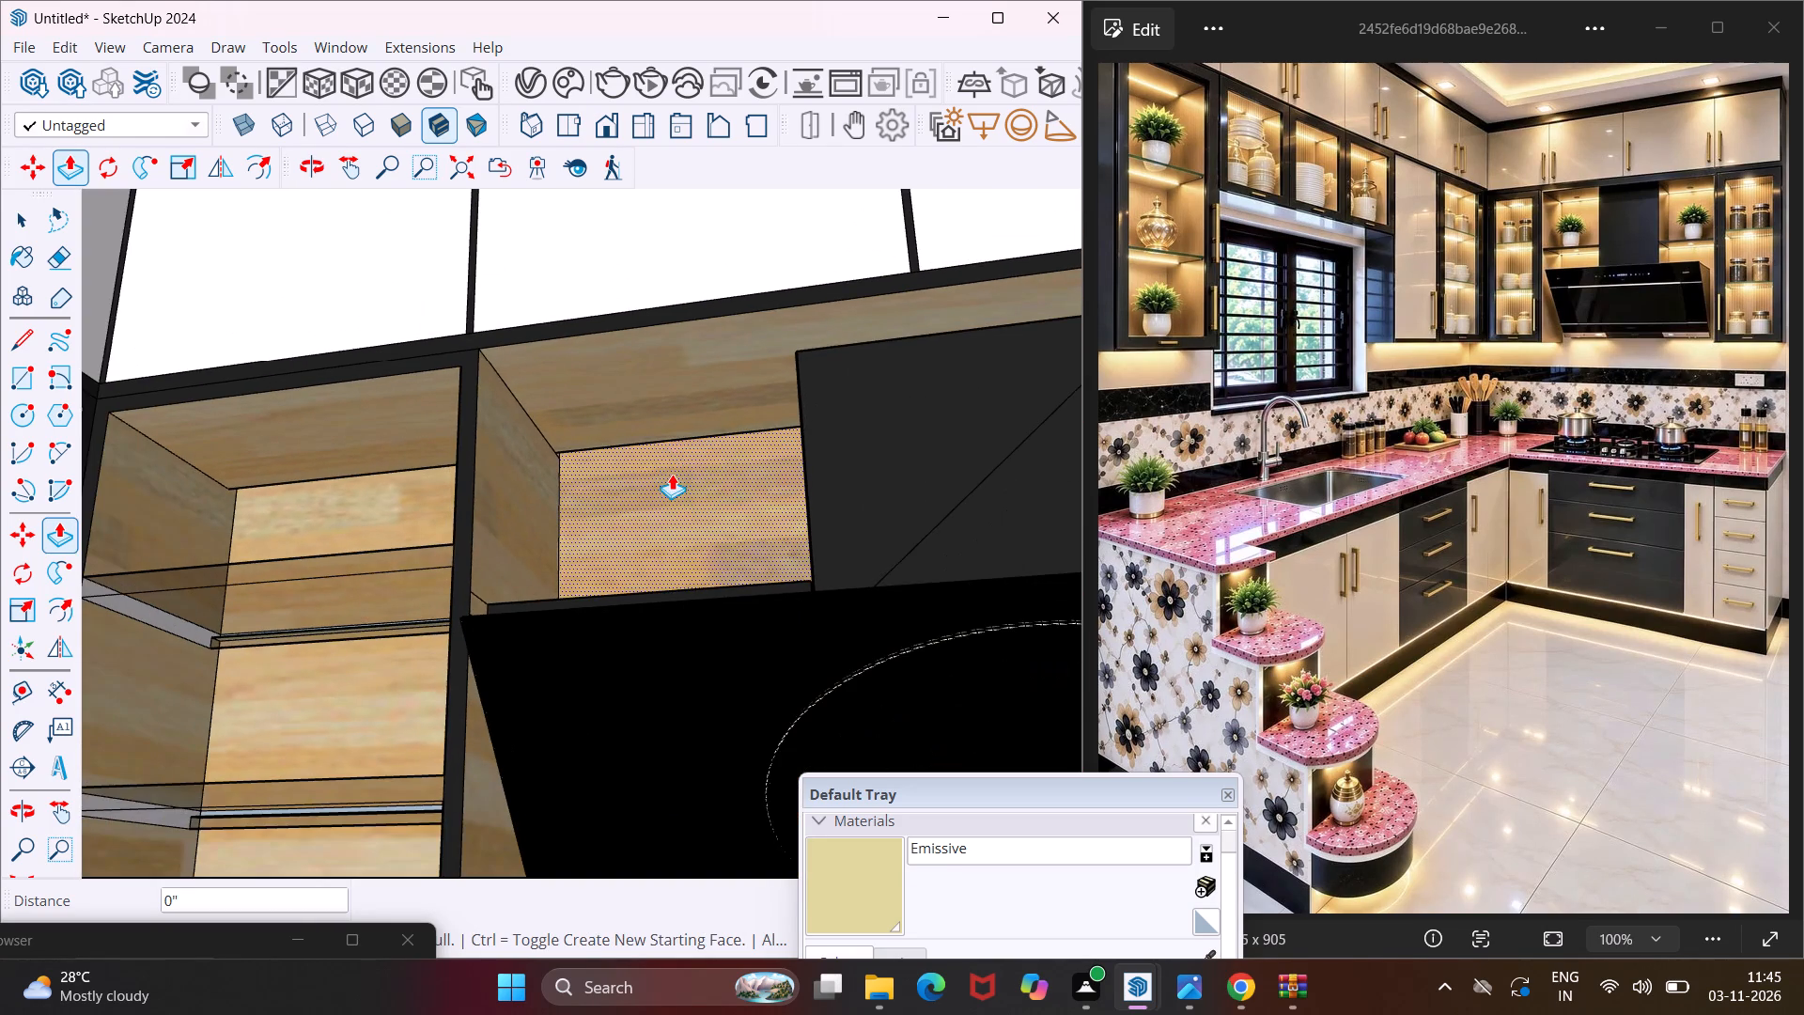
middle_click_drag(672, 481, 685, 592)
scroll(681, 670, "up", 5)
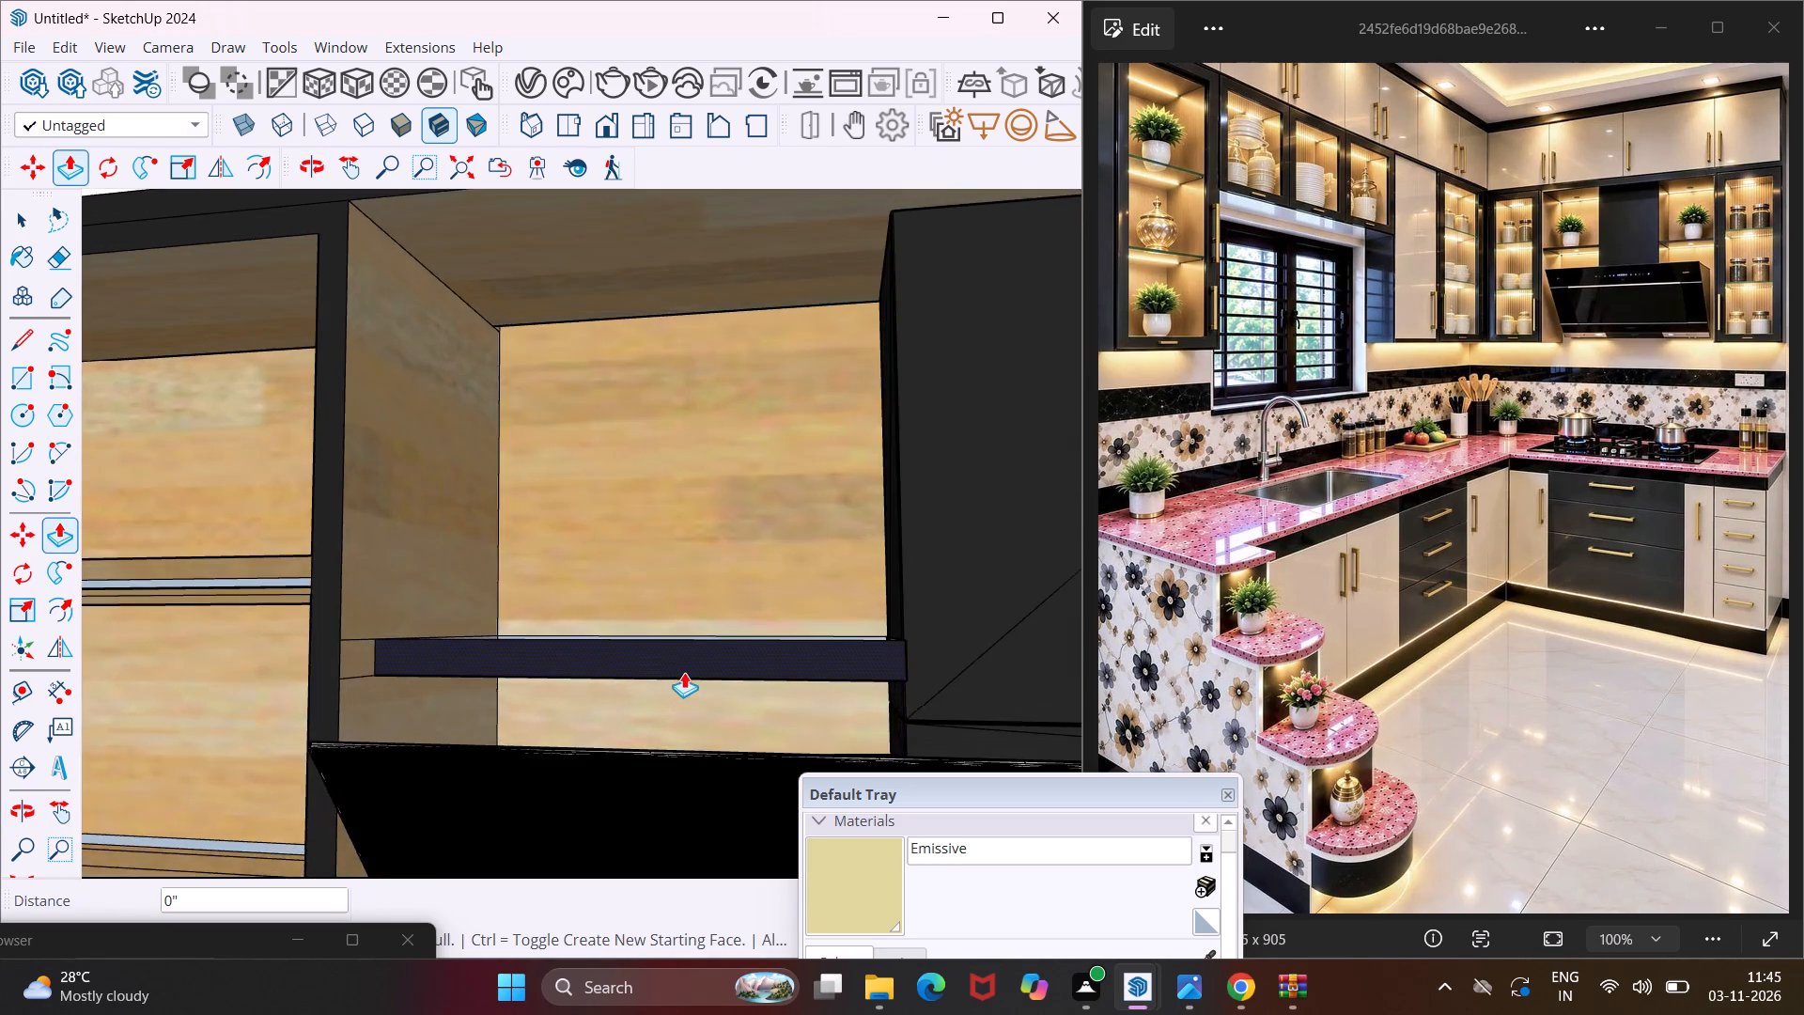
scroll(684, 672, "up", 19)
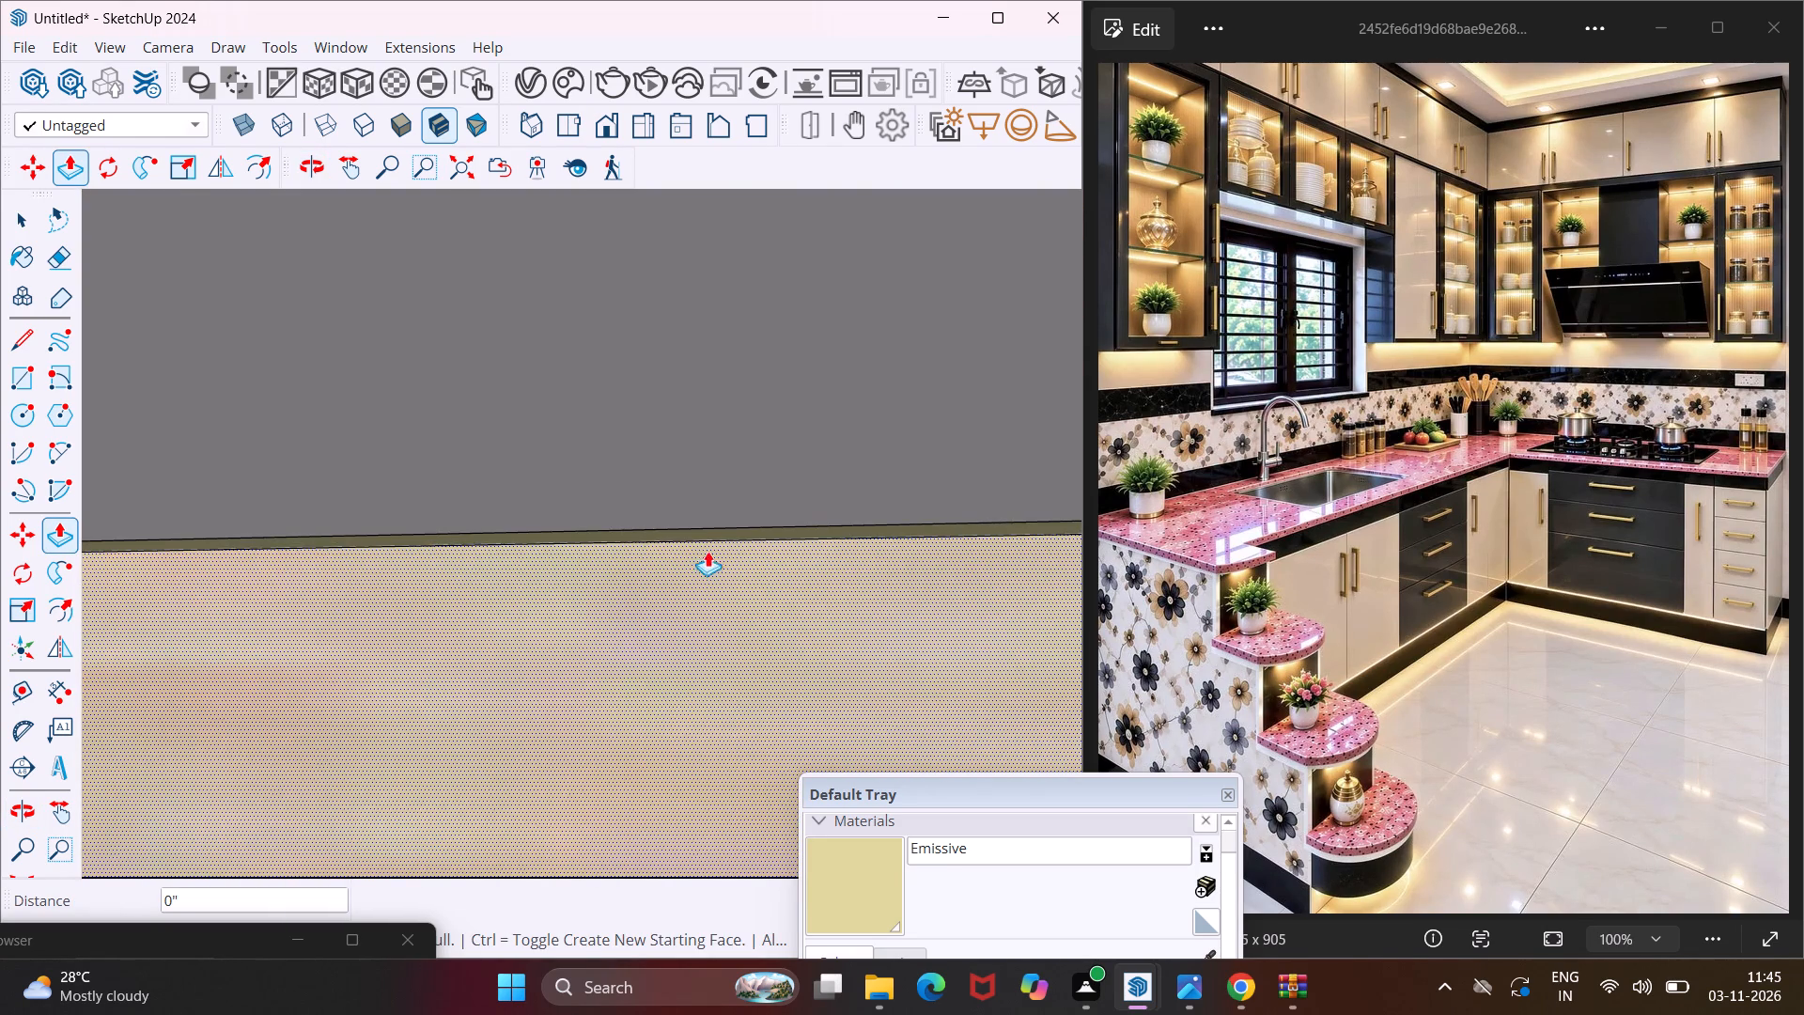
scroll(710, 535, "up", 3)
double_click(710, 535)
Repeat the 0.75" Push/Pull on the rear strip beneath the black shelf between the hood chimney and the hood wall's end cabinet.
scroll(676, 570, "down", 4)
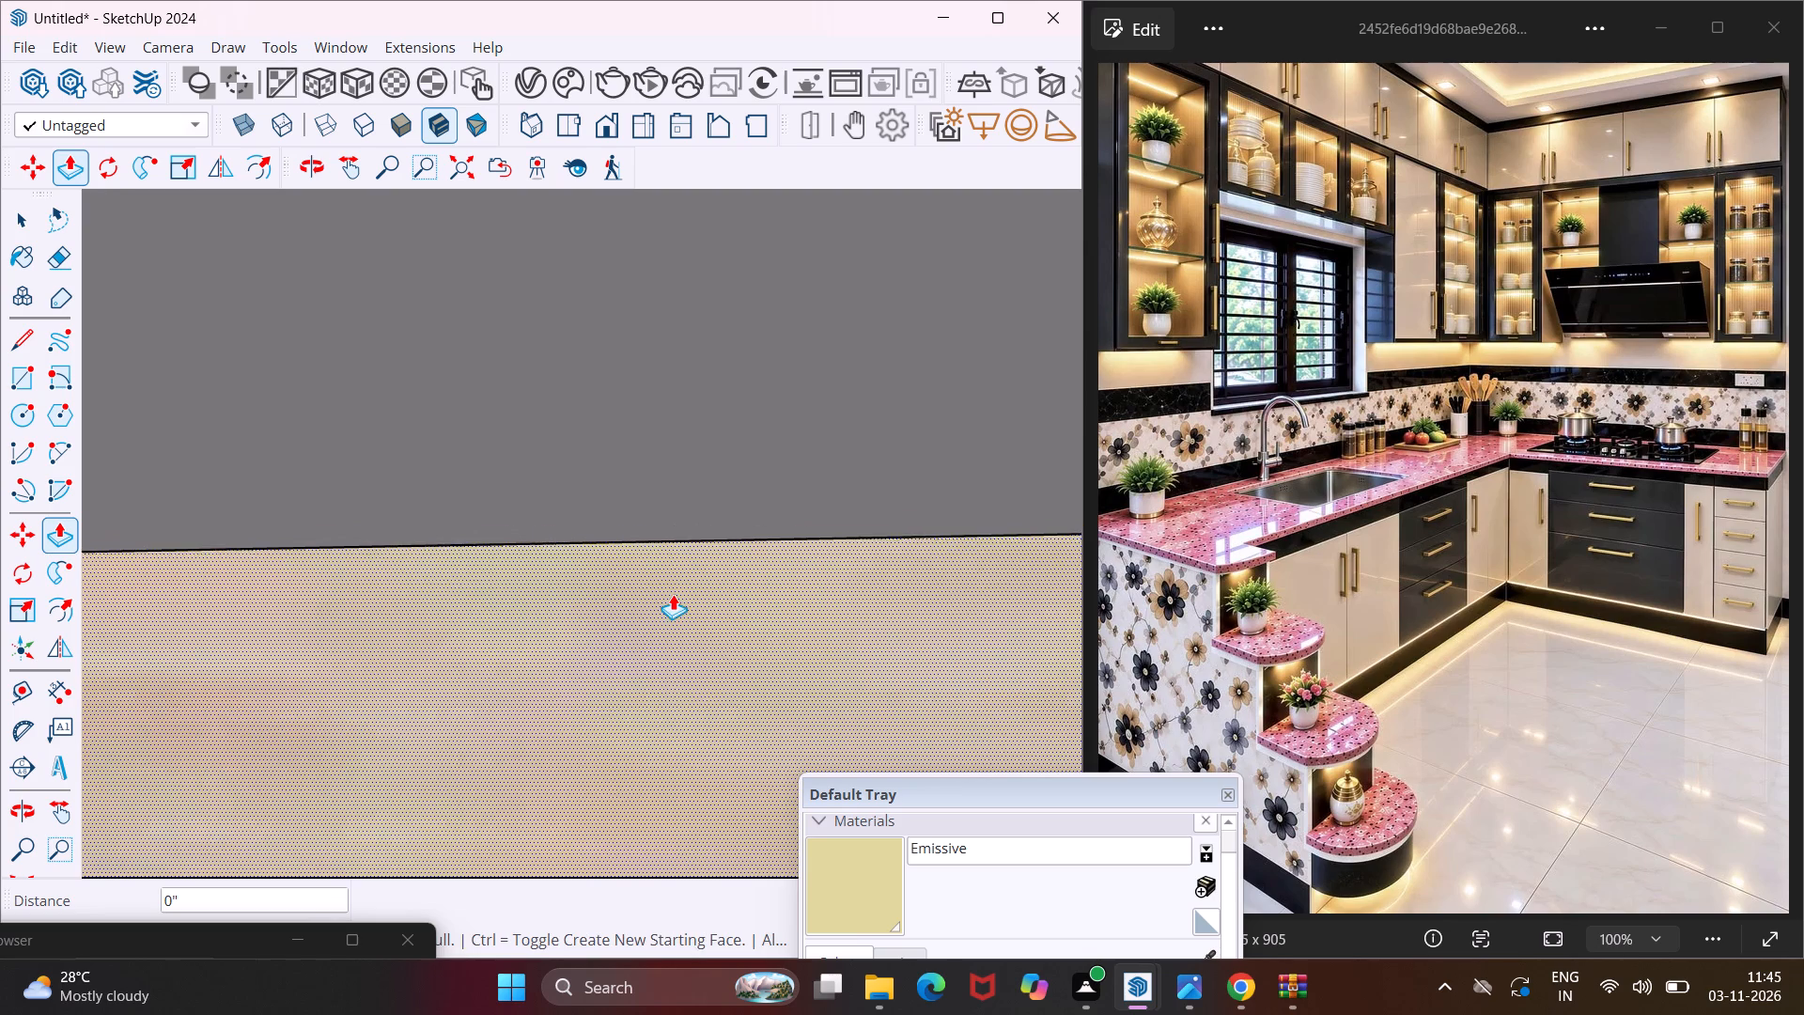
scroll(673, 594, "down", 17)
scroll(627, 654, "down", 4)
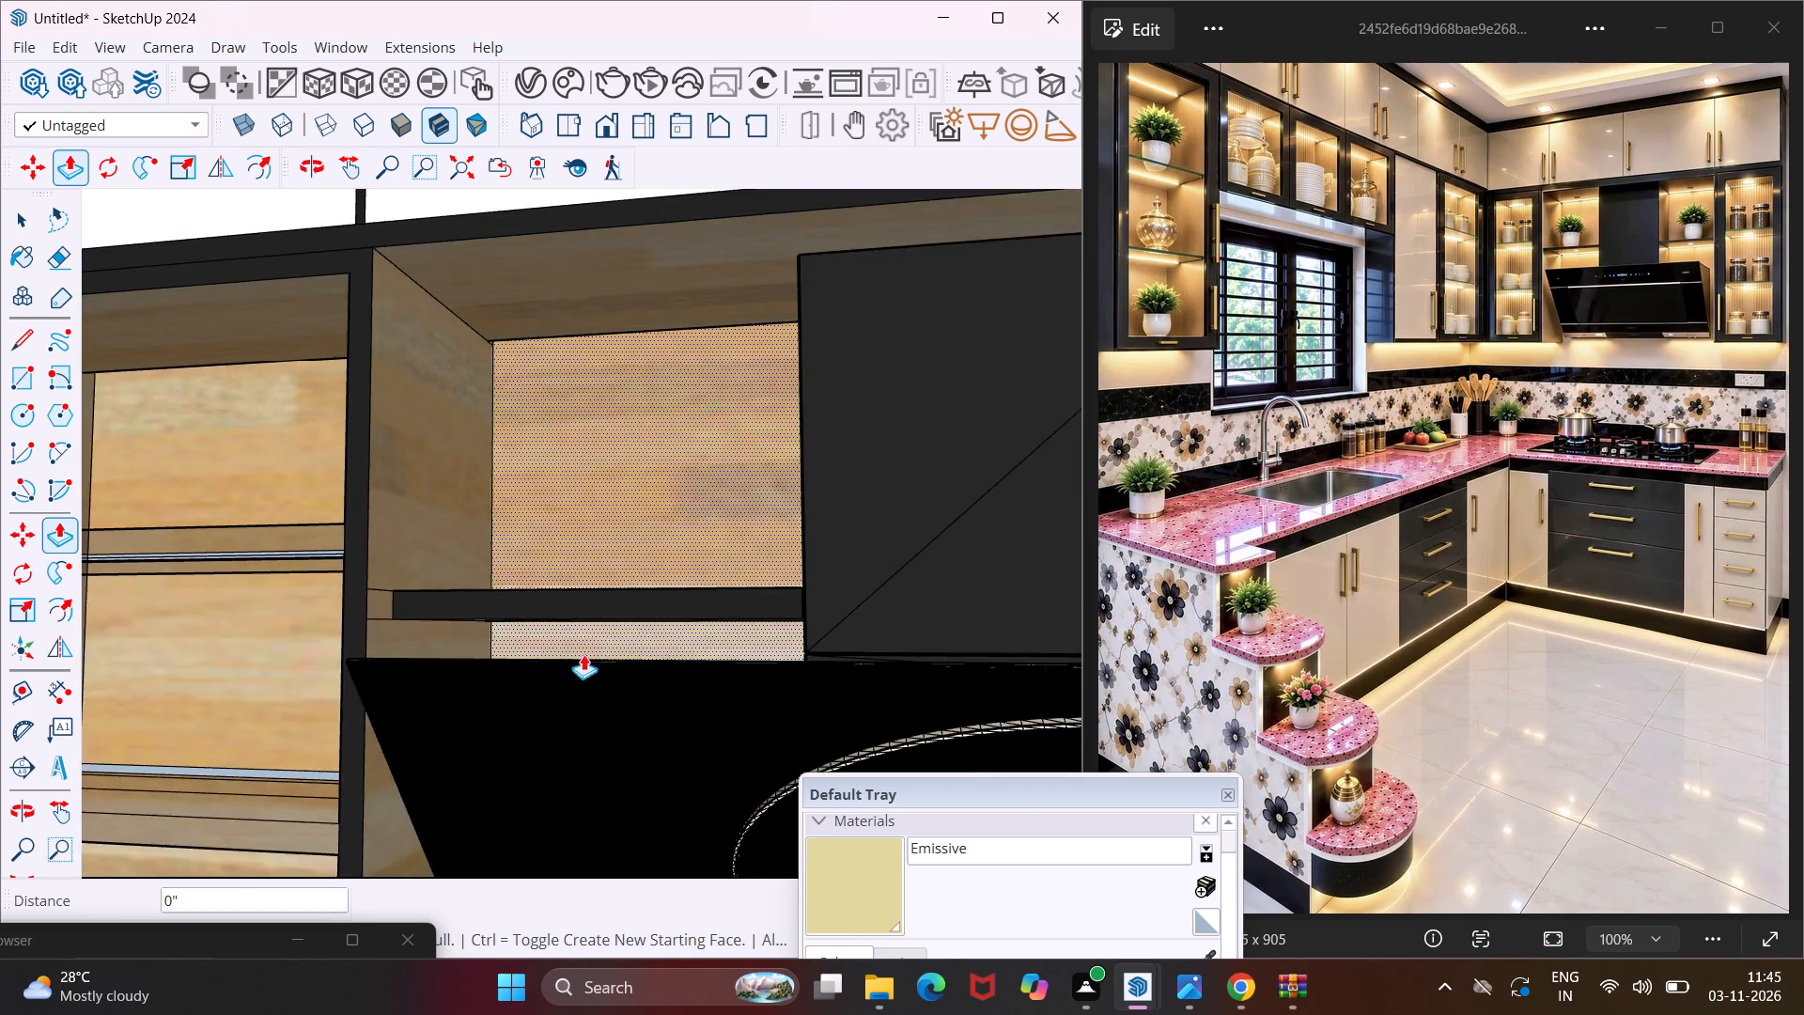
scroll(579, 652, "down", 12)
scroll(474, 656, "down", 4)
scroll(719, 639, "up", 4)
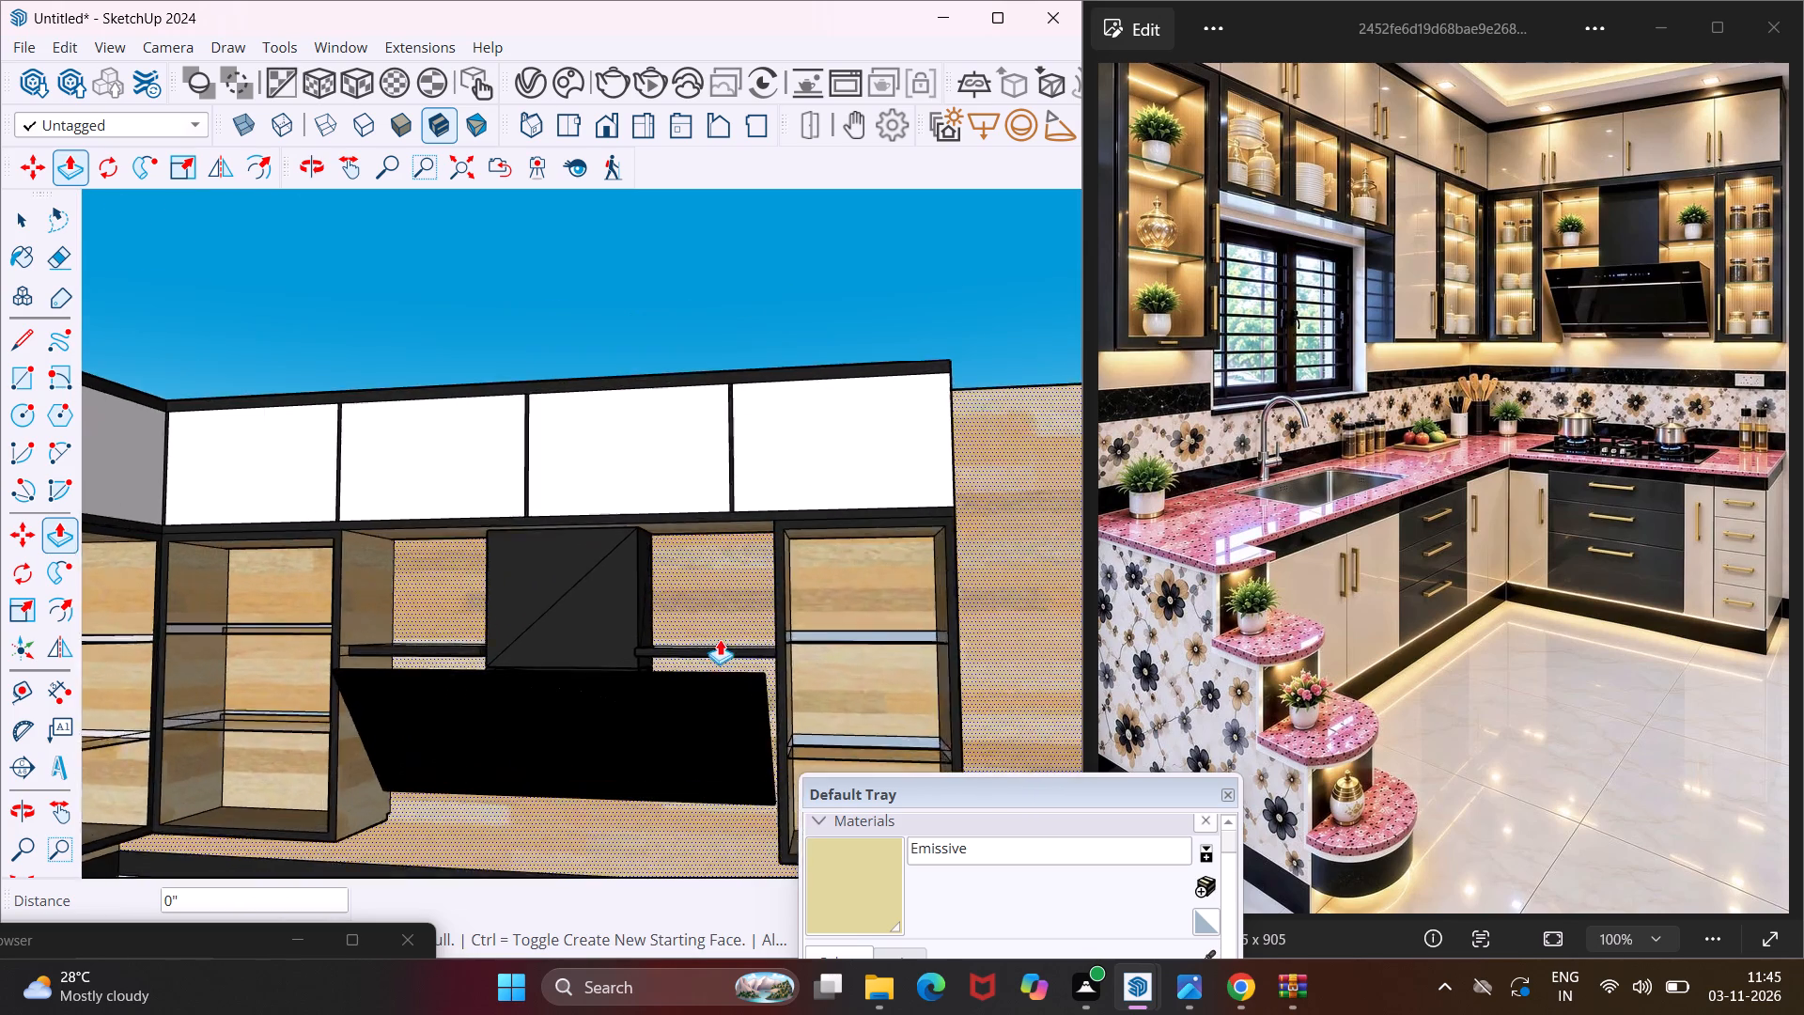
scroll(720, 639, "up", 17)
scroll(778, 685, "up", 7)
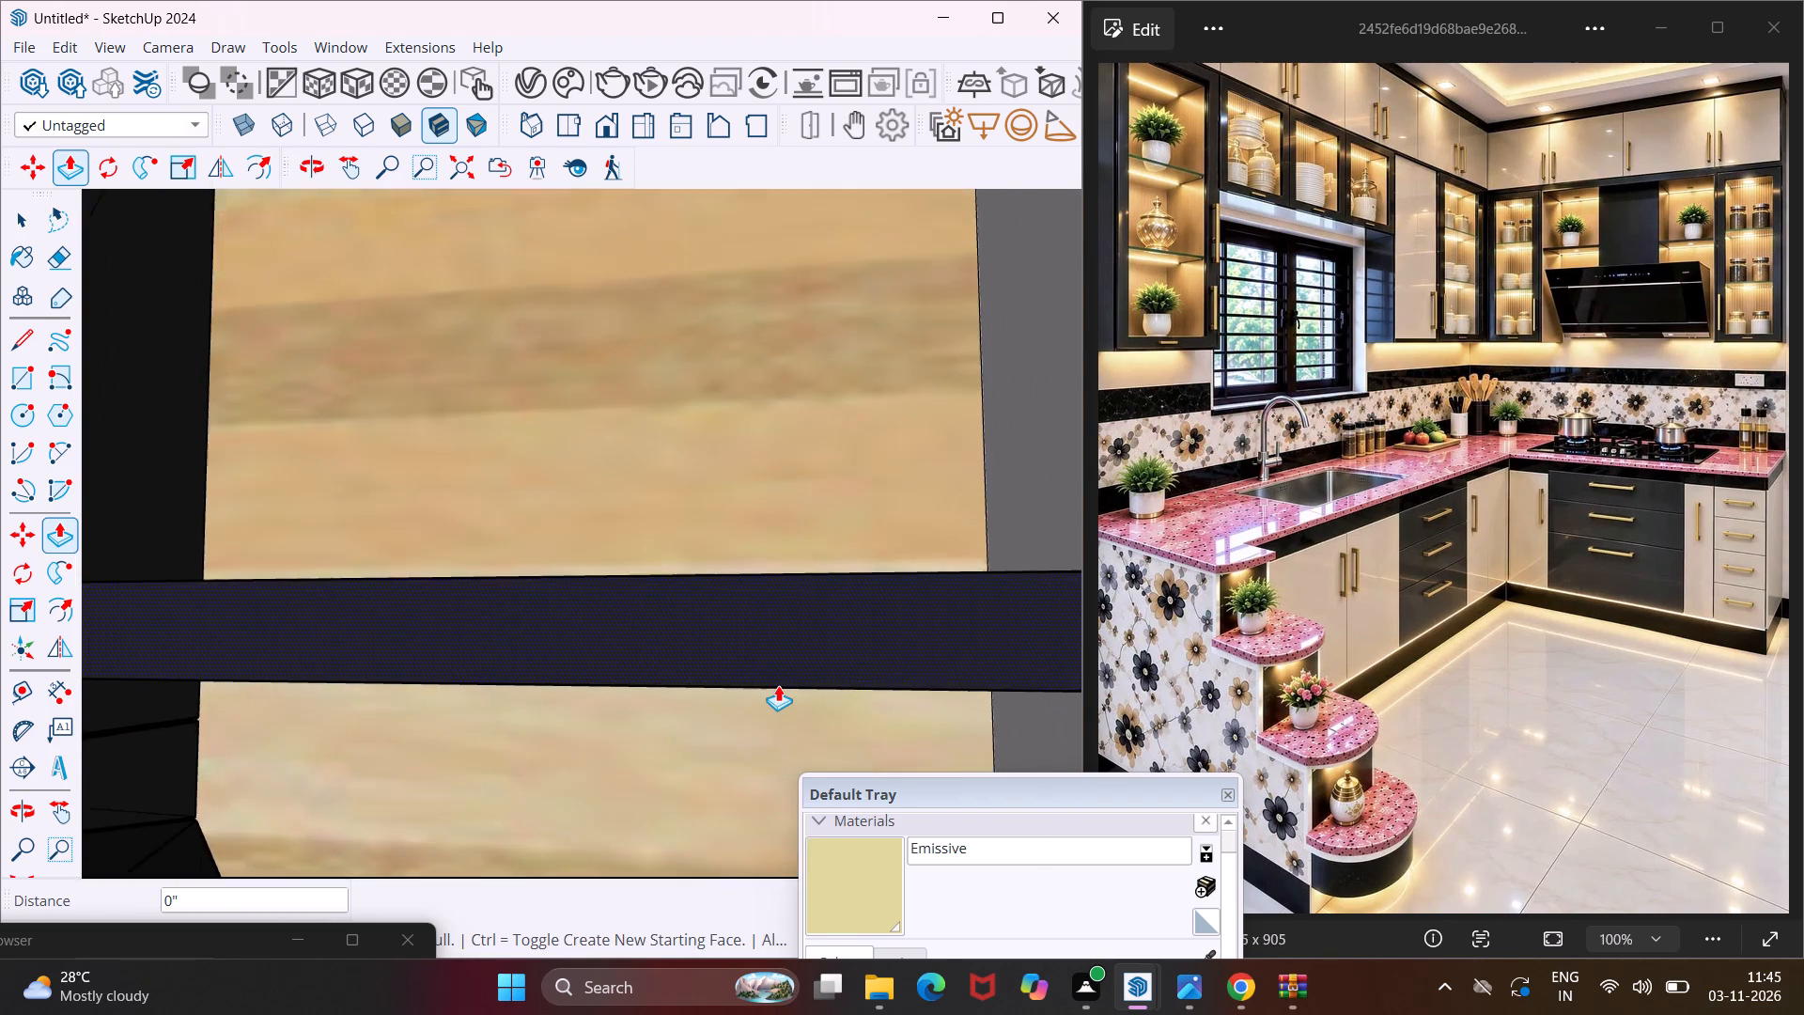
scroll(778, 685, "up", 10)
middle_click_drag(795, 618, 839, 490)
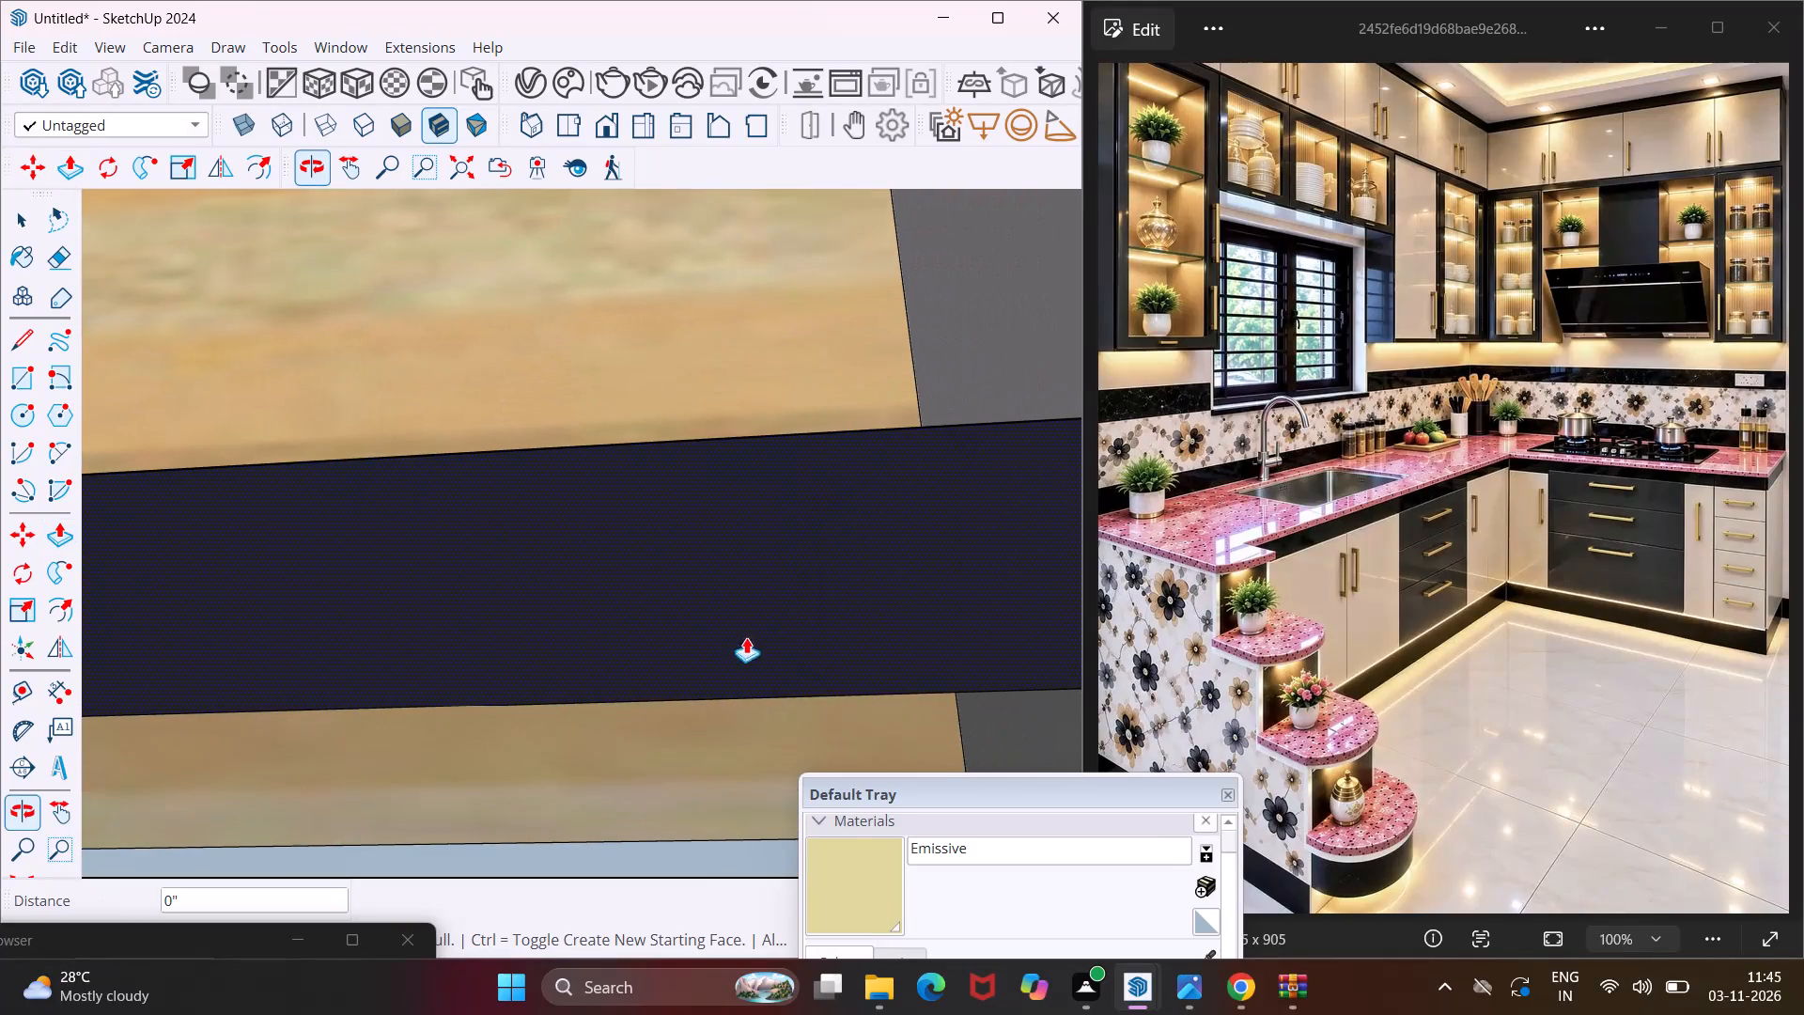
scroll(705, 695, "down", 4)
middle_click_drag(668, 804, 623, 888)
scroll(657, 691, "down", 9)
scroll(630, 759, "up", 11)
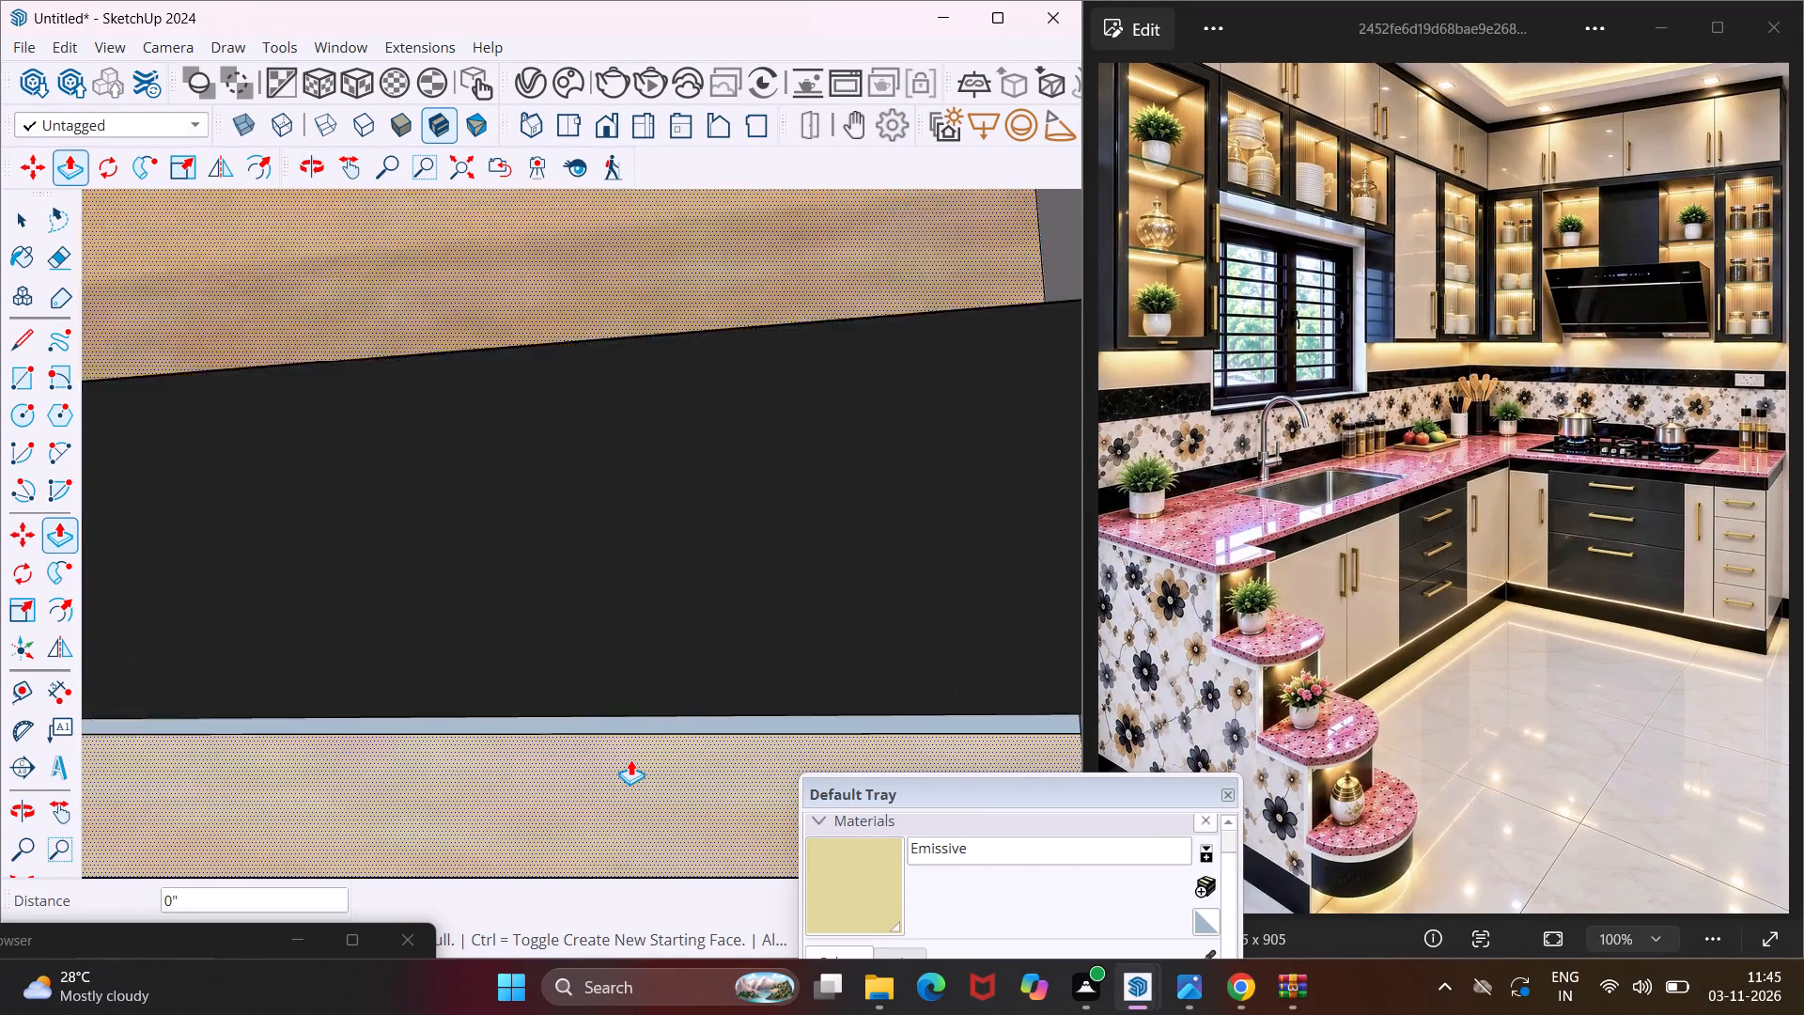
scroll(630, 759, "up", 5)
middle_click_drag(630, 759, 660, 688)
scroll(662, 697, "up", 3)
double_click(662, 697)
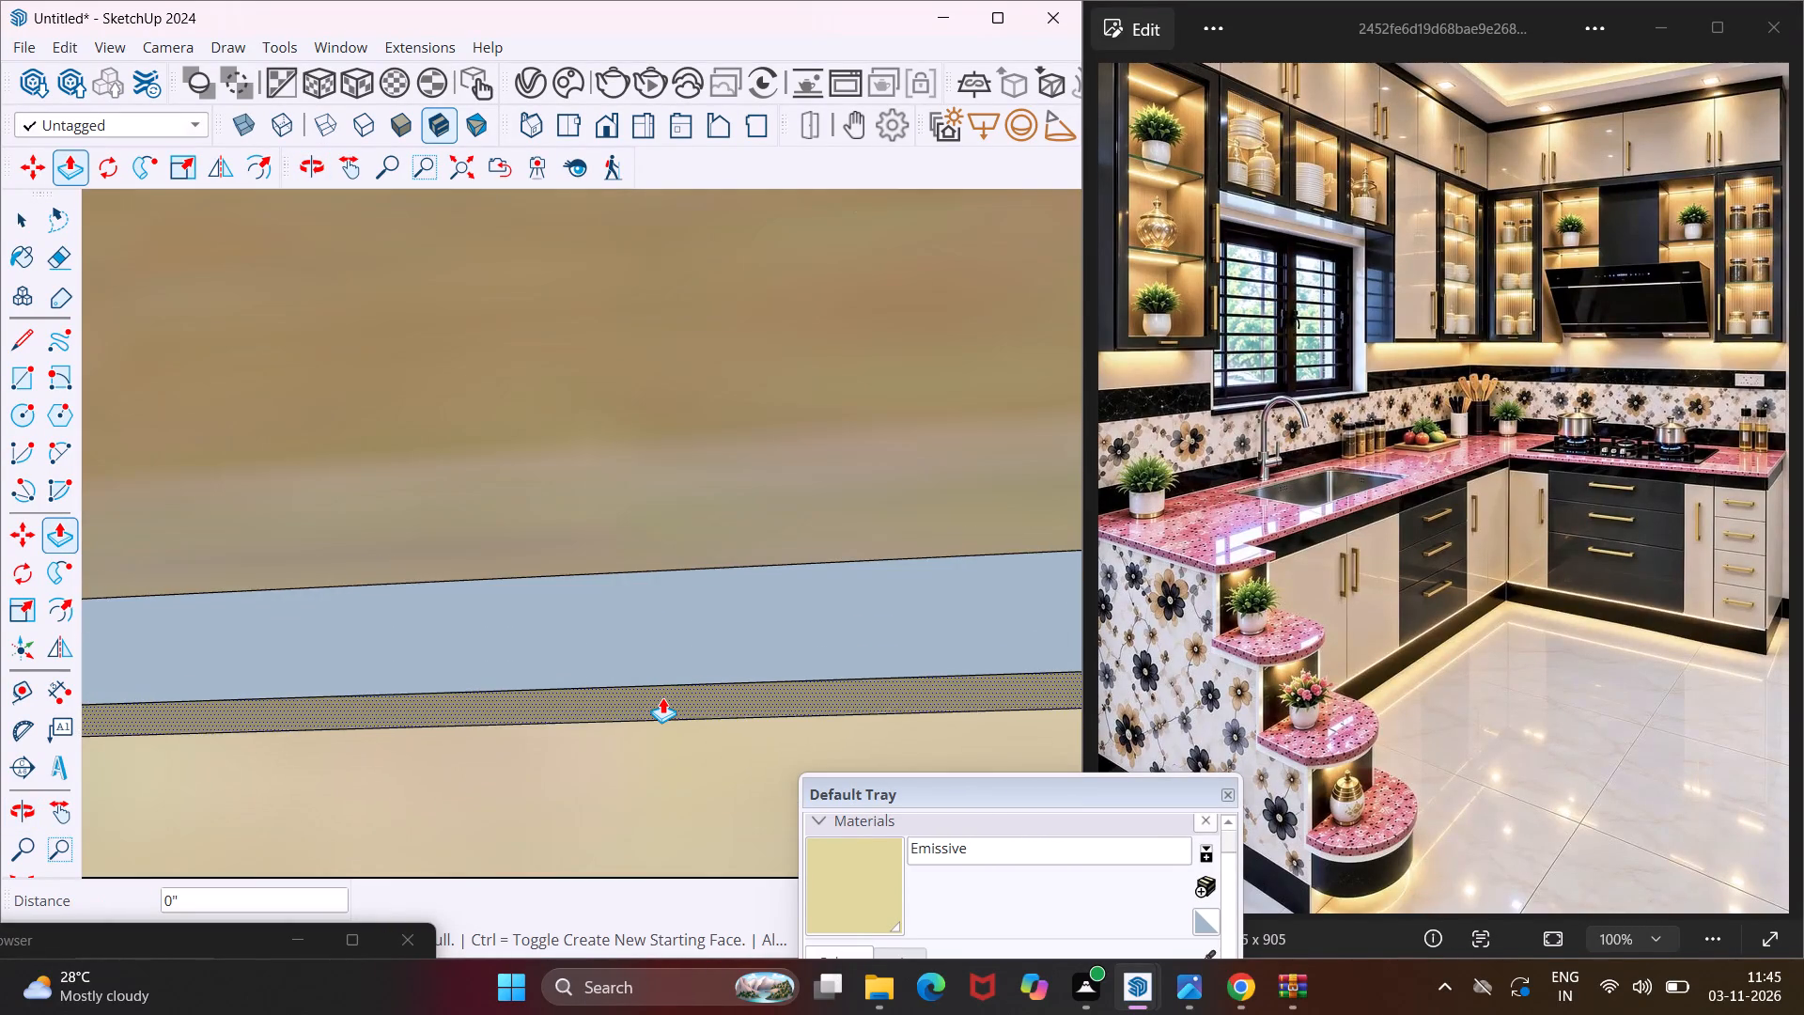
Paint the thin rear strip under the lower glass shelf of the hood wall's end cabinet with the Emissive material.
scroll(557, 701, "down", 15)
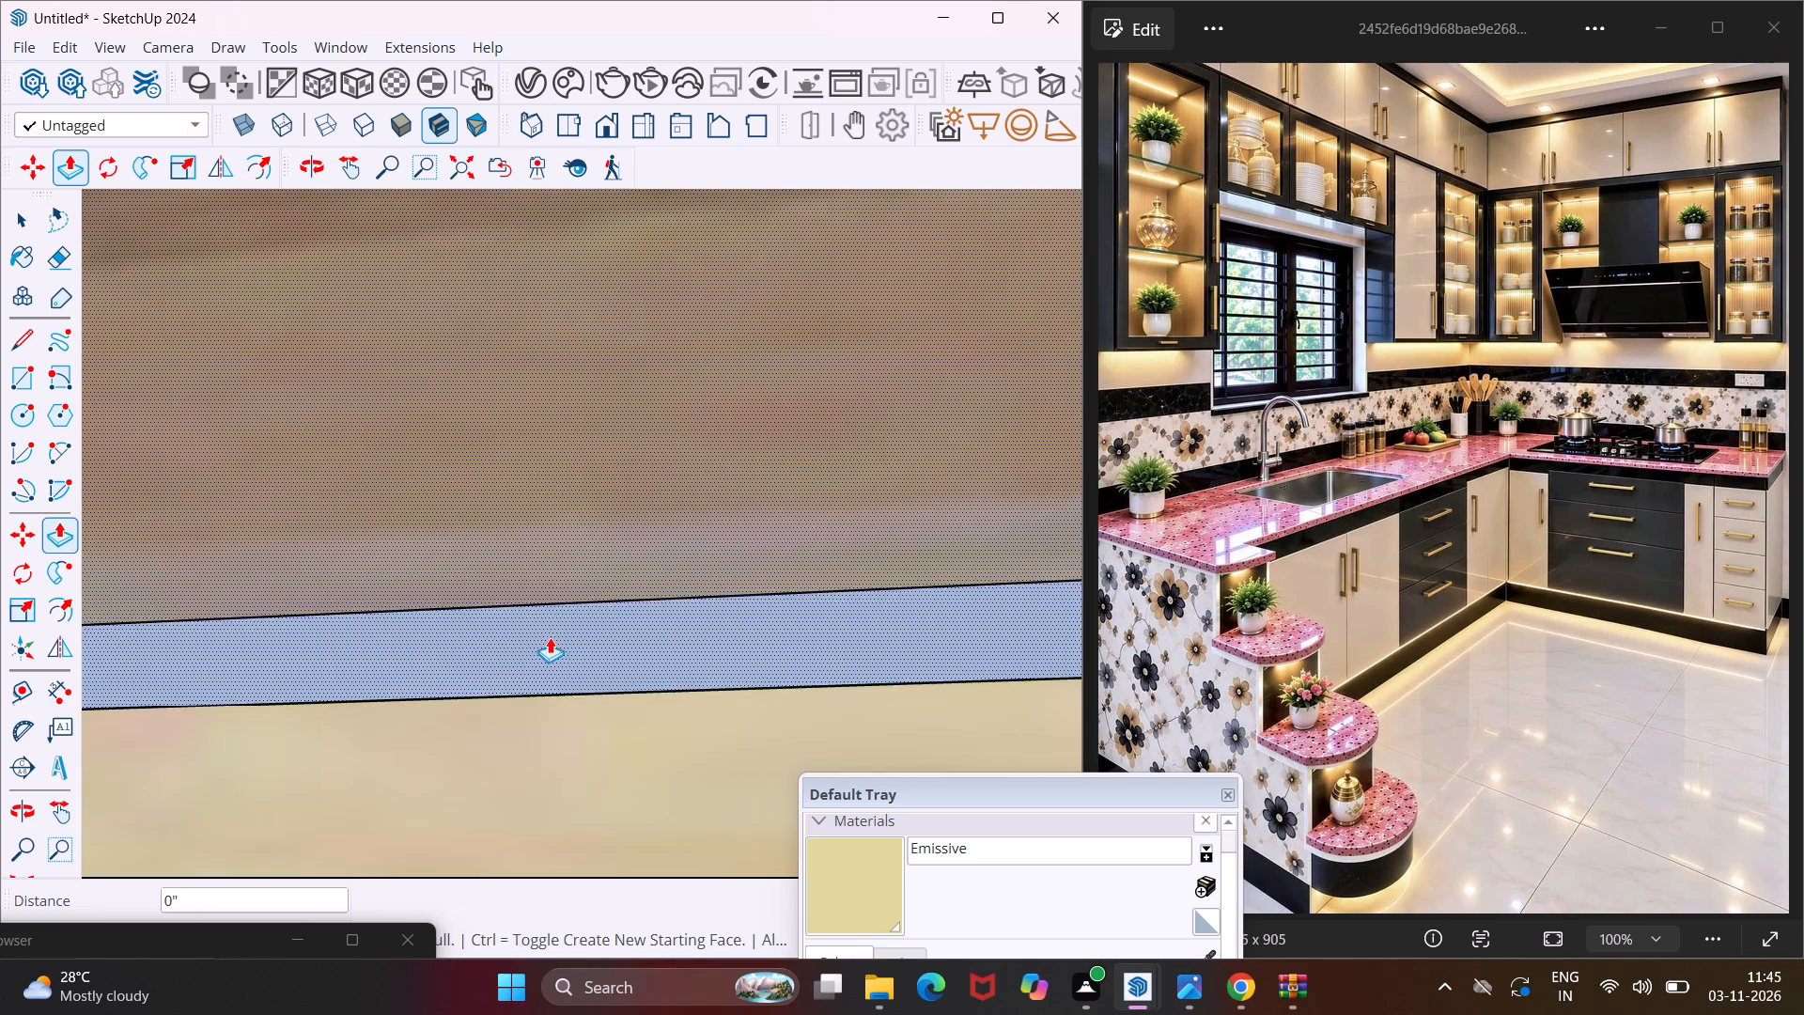
scroll(549, 637, "down", 19)
scroll(612, 586, "down", 7)
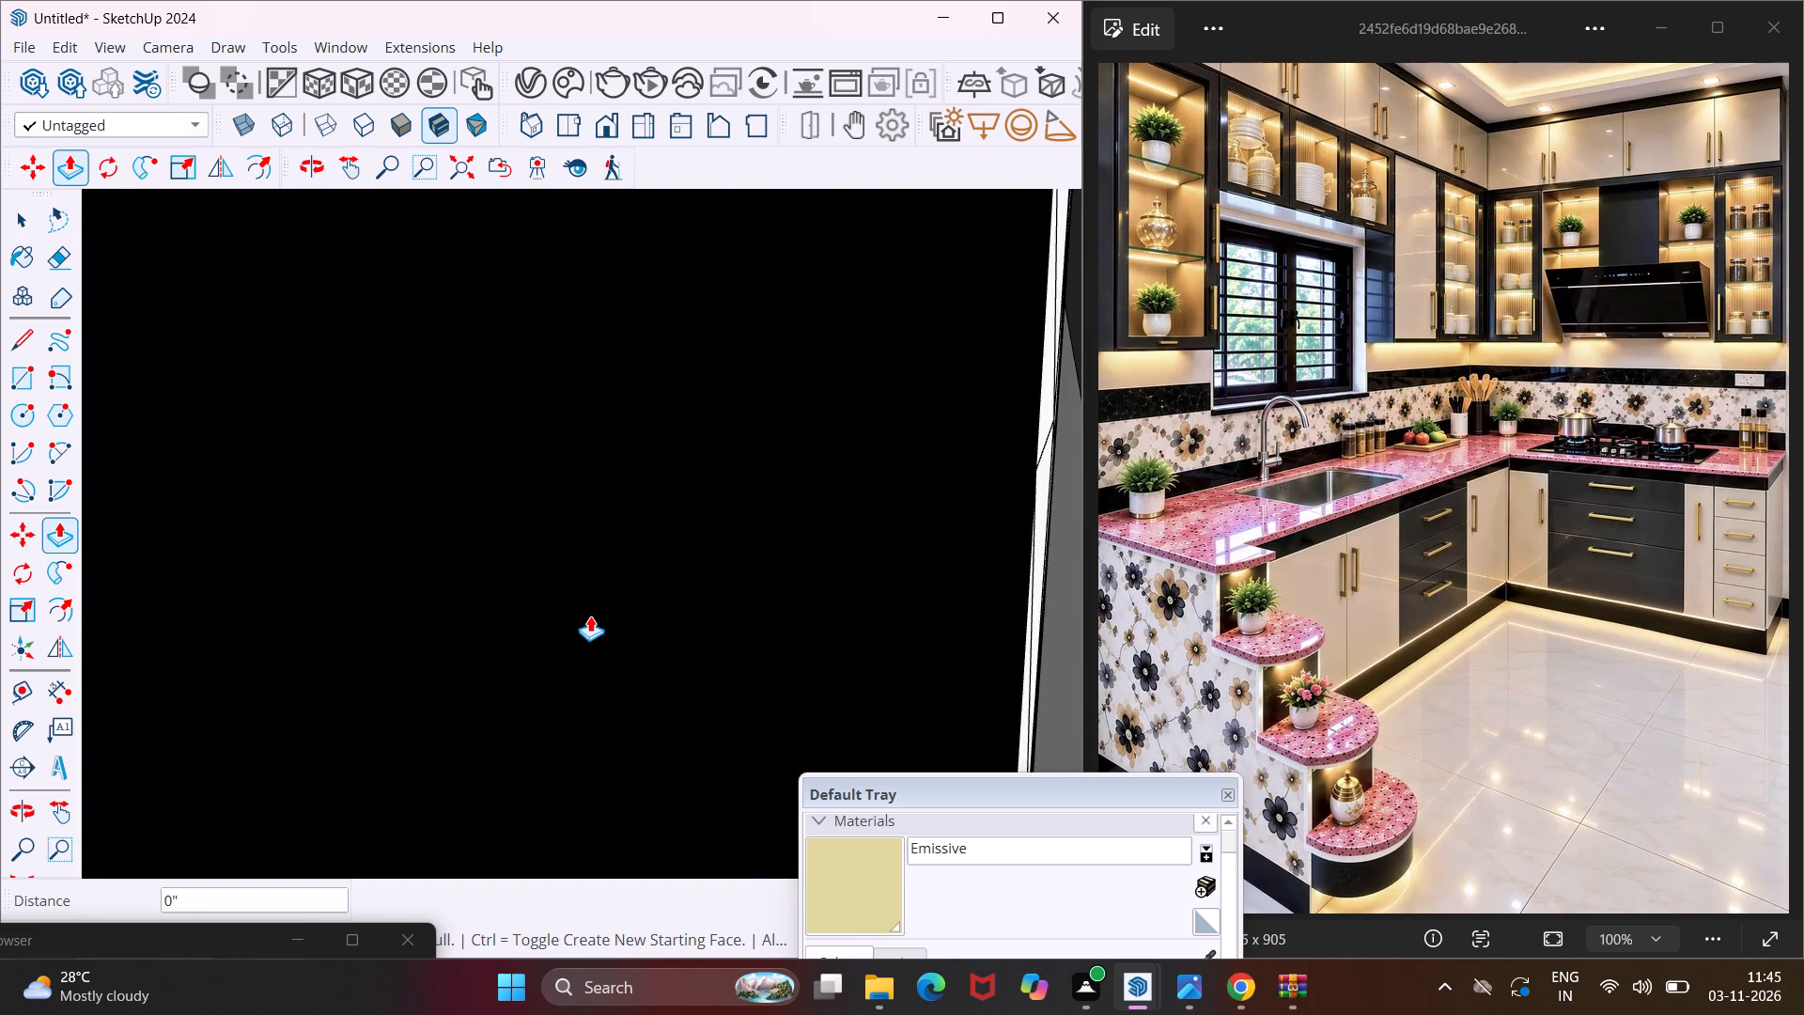
scroll(590, 616, "down", 15)
scroll(594, 562, "down", 6)
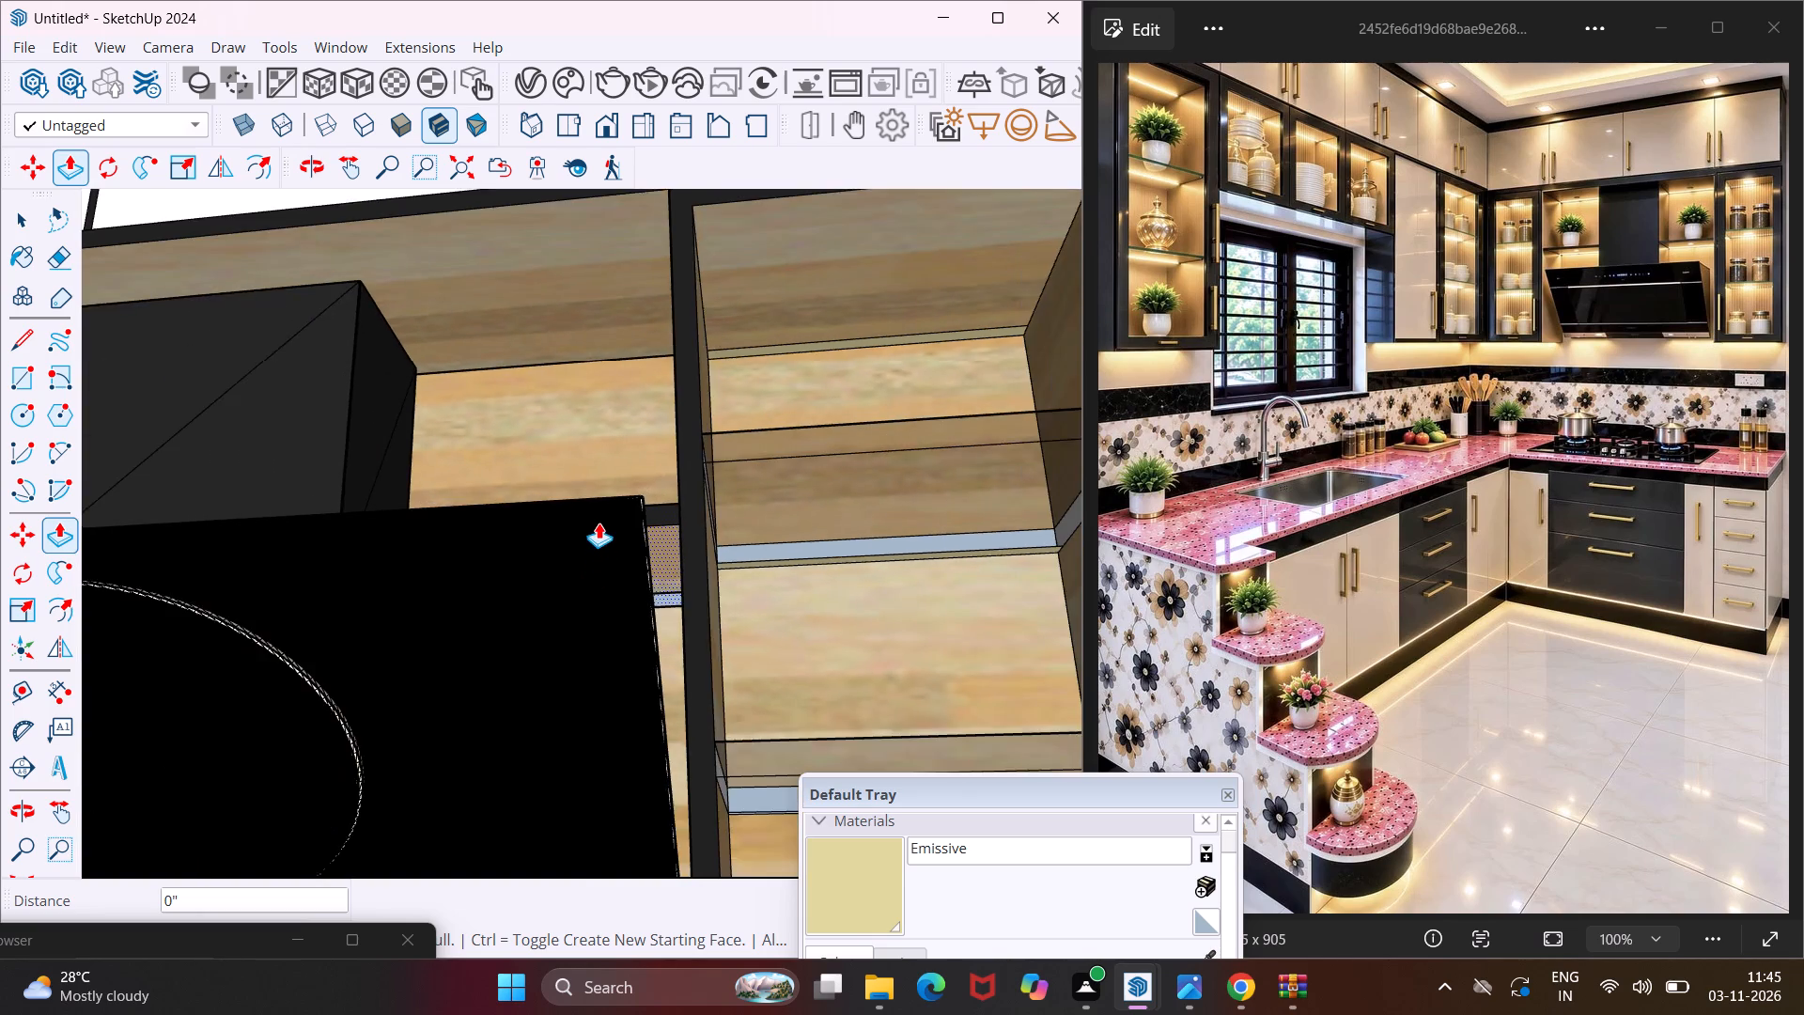
scroll(599, 523, "down", 8)
scroll(726, 674, "up", 7)
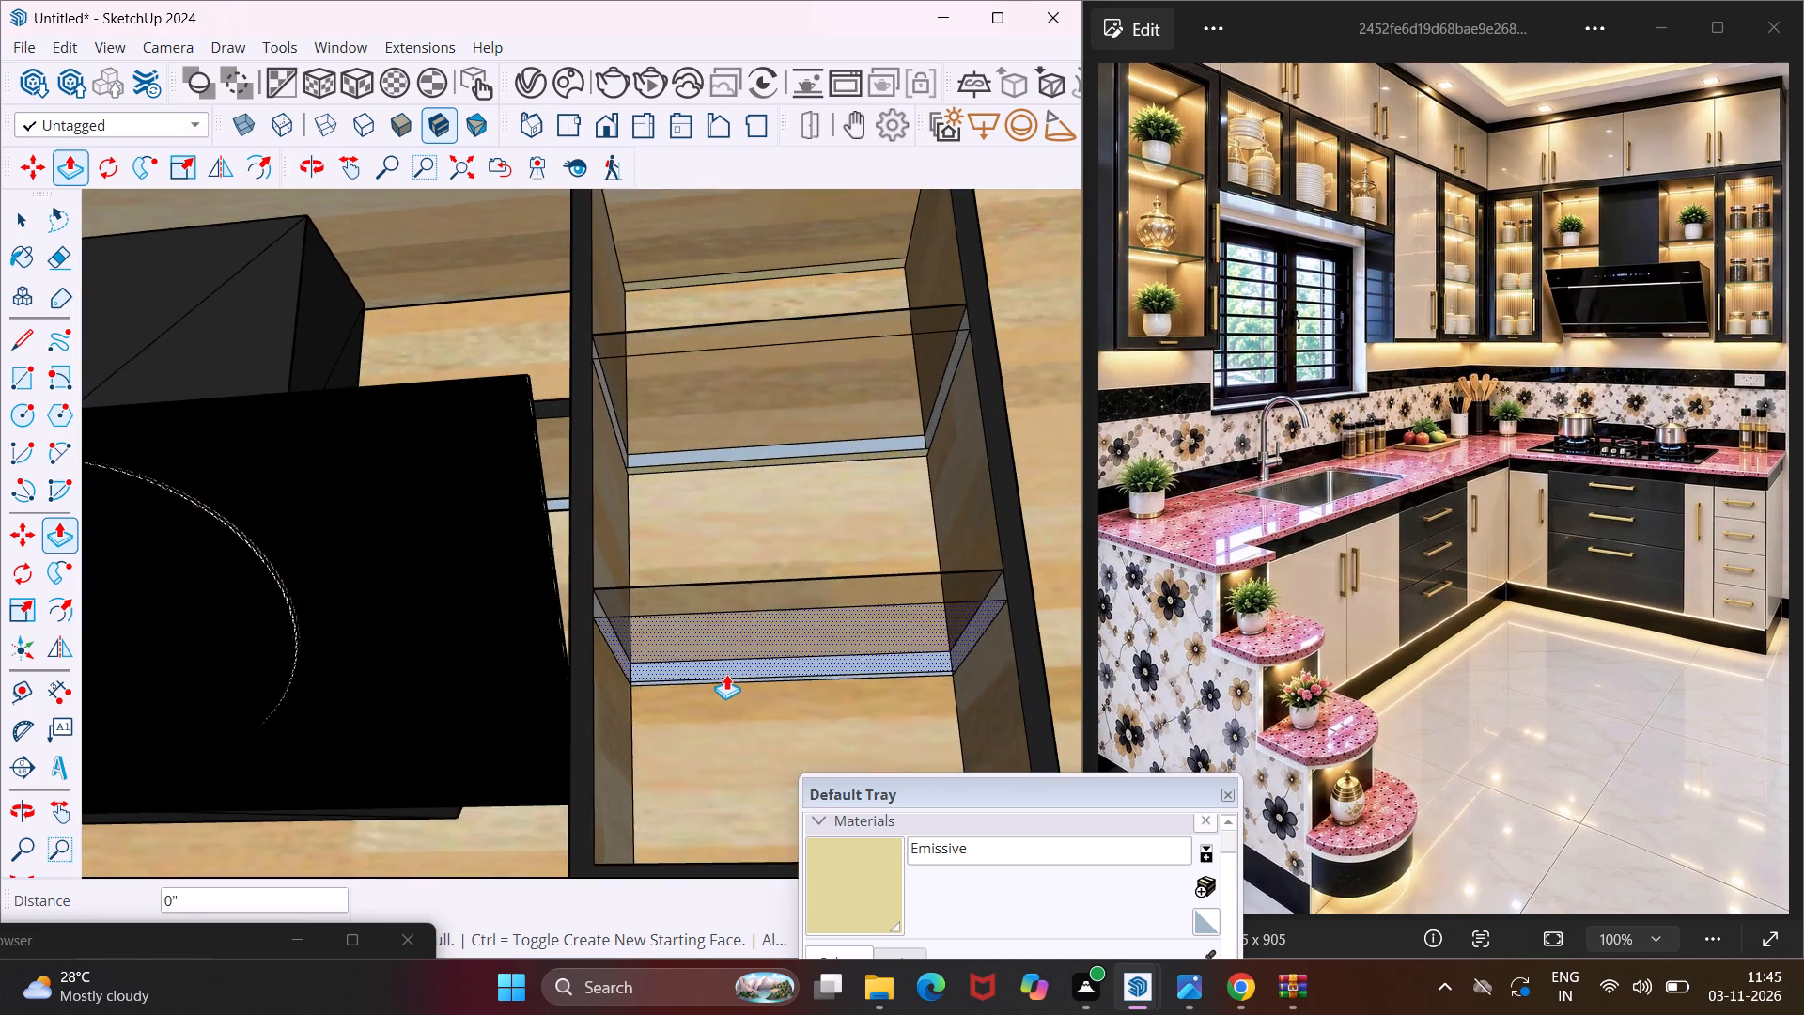
scroll(726, 674, "up", 12)
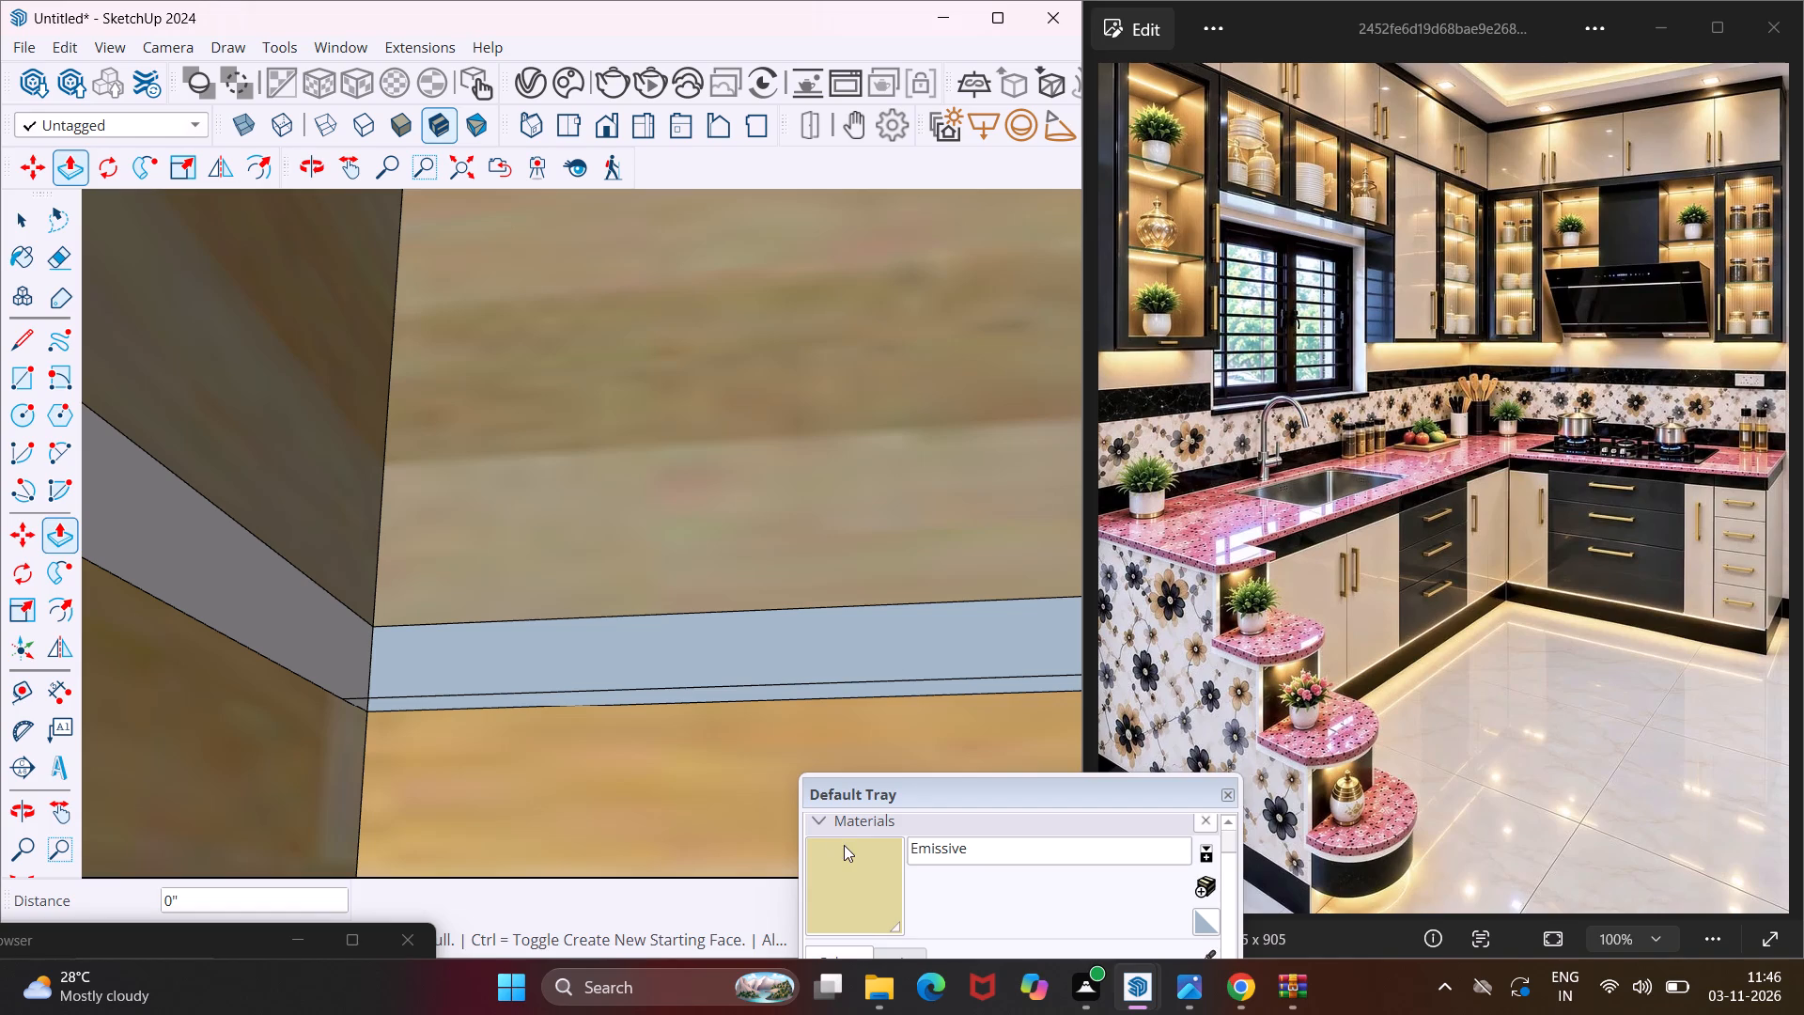
left_click(844, 845)
scroll(799, 686, "up", 3)
left_click(795, 694)
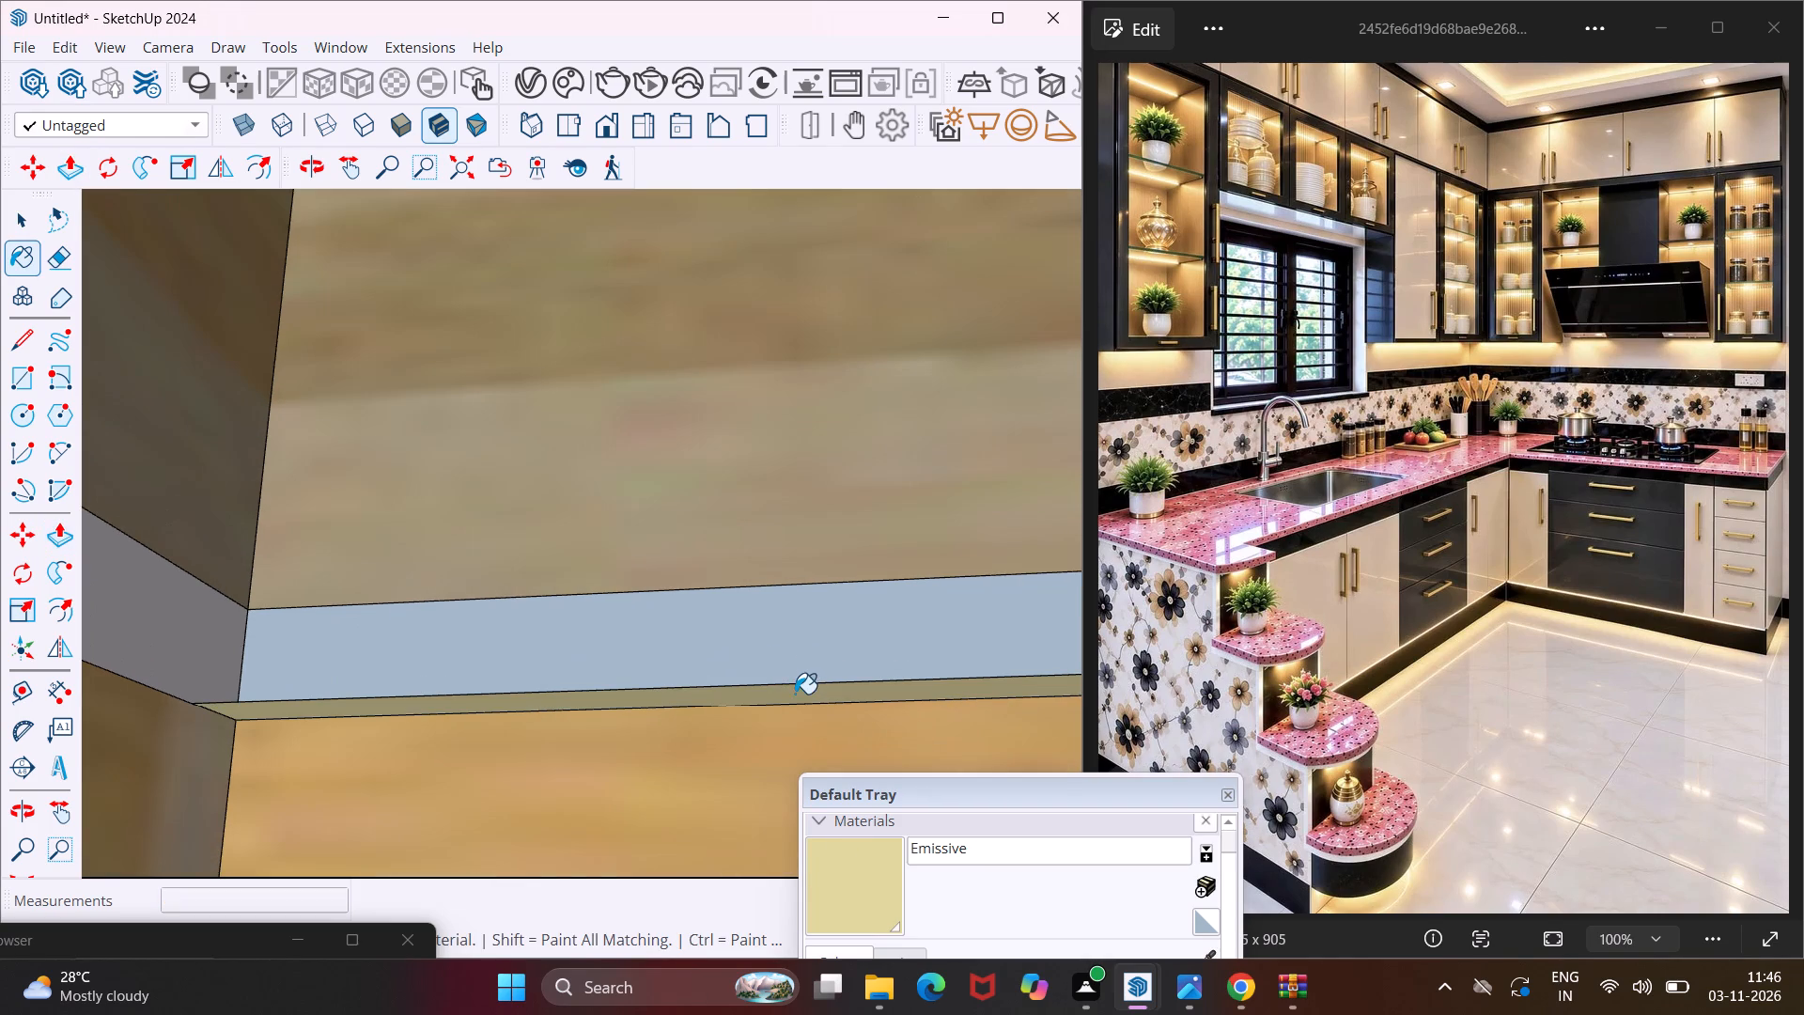
Push/pull the thin rear strip under the lower glass shelf of the hood wall's end cabinet by 0.75".
key("Escape")
key("space")
key("p")
left_click(645, 701)
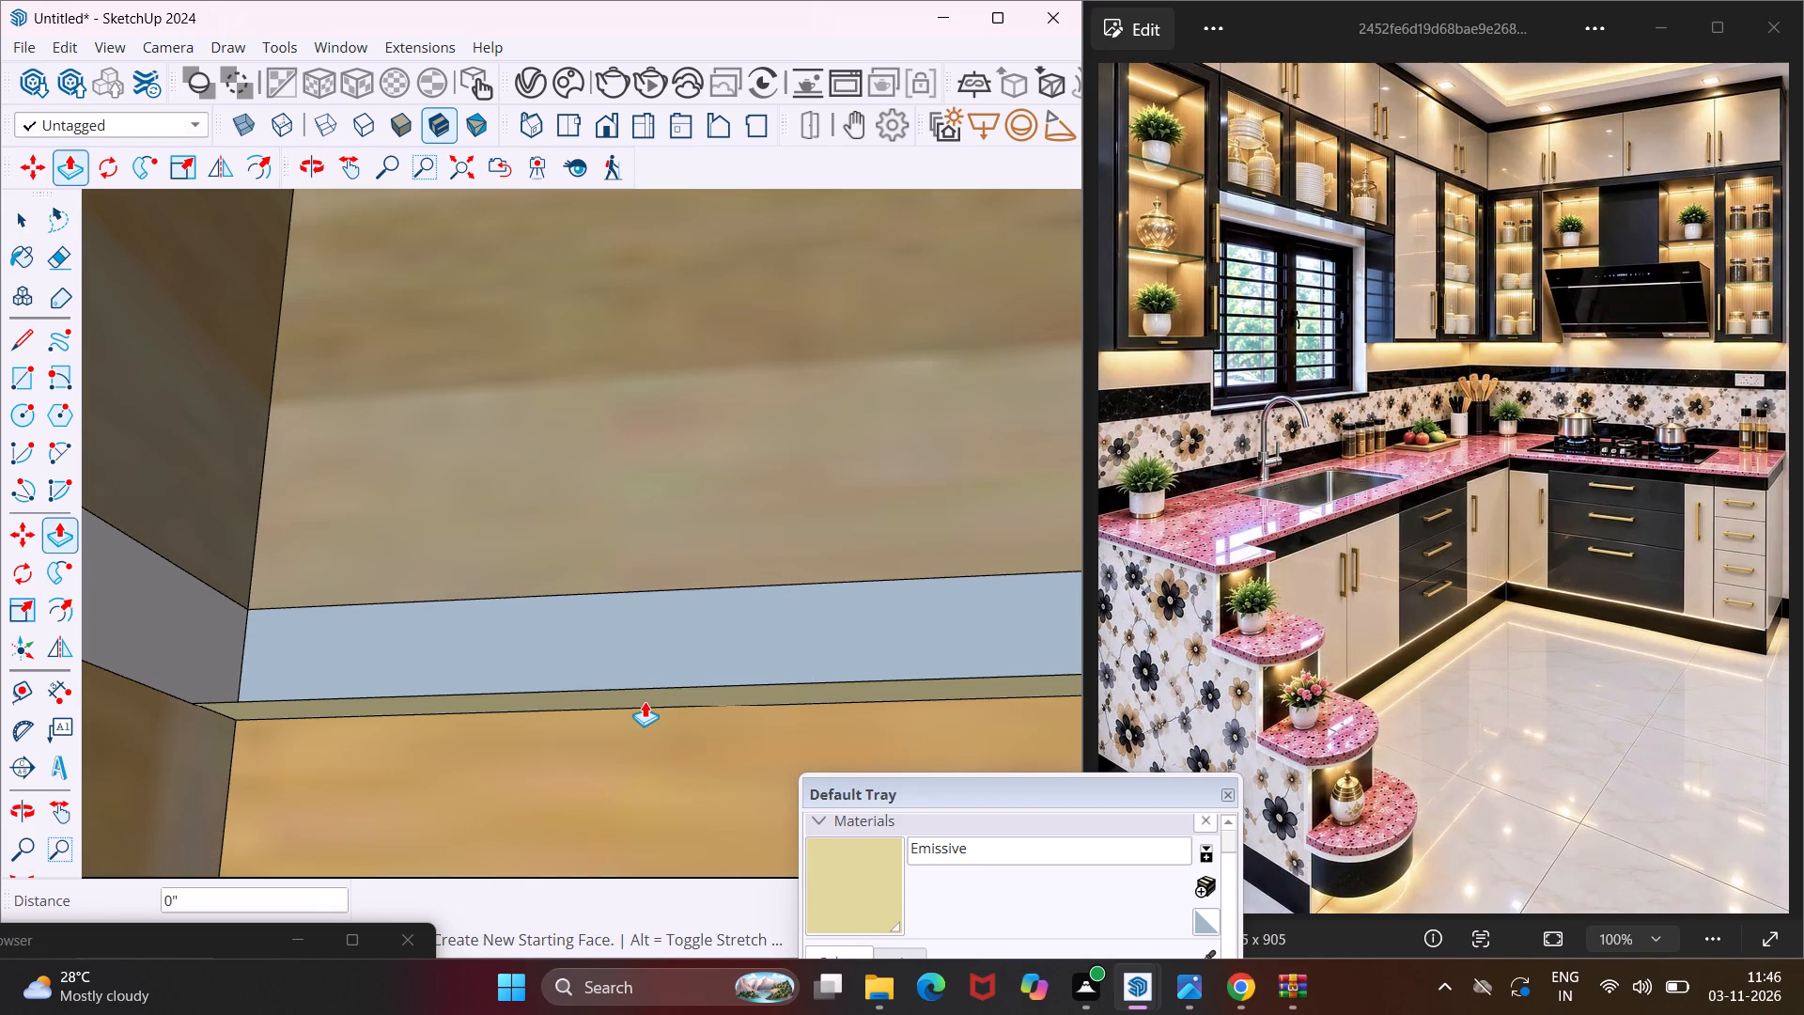
key("Escape")
key("space")
left_click(645, 701)
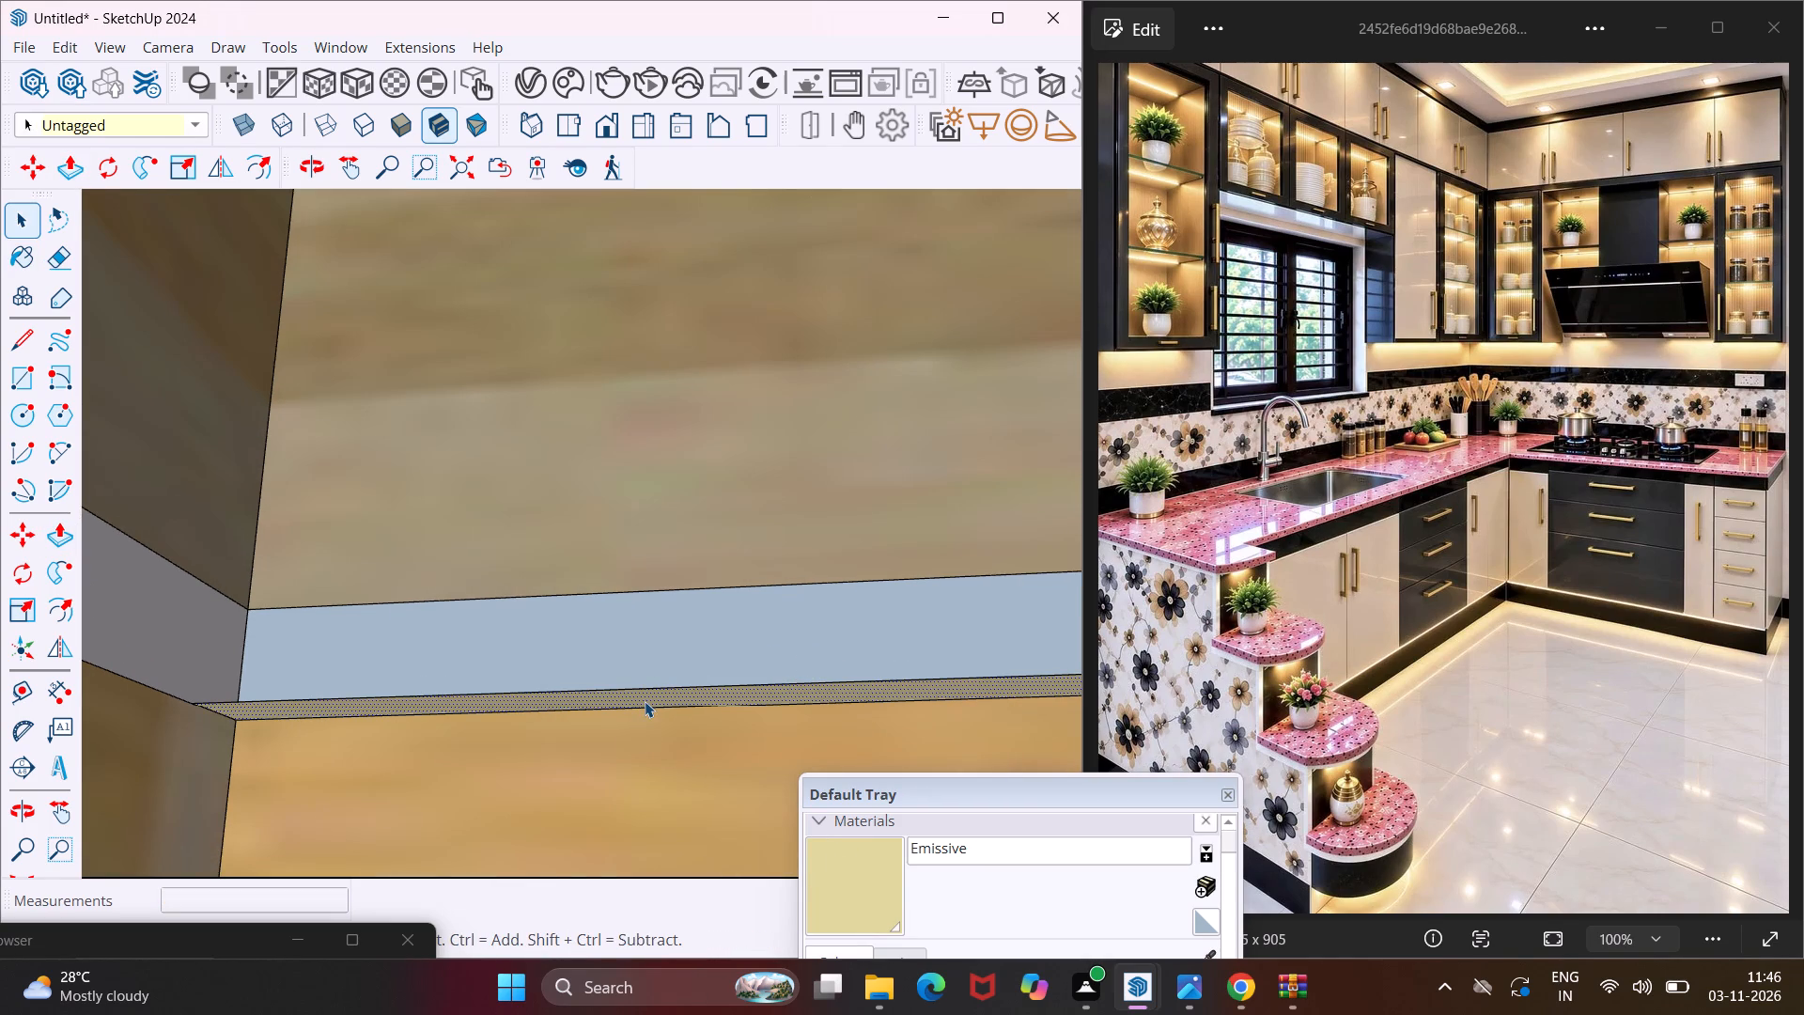
key("p")
left_click(645, 701)
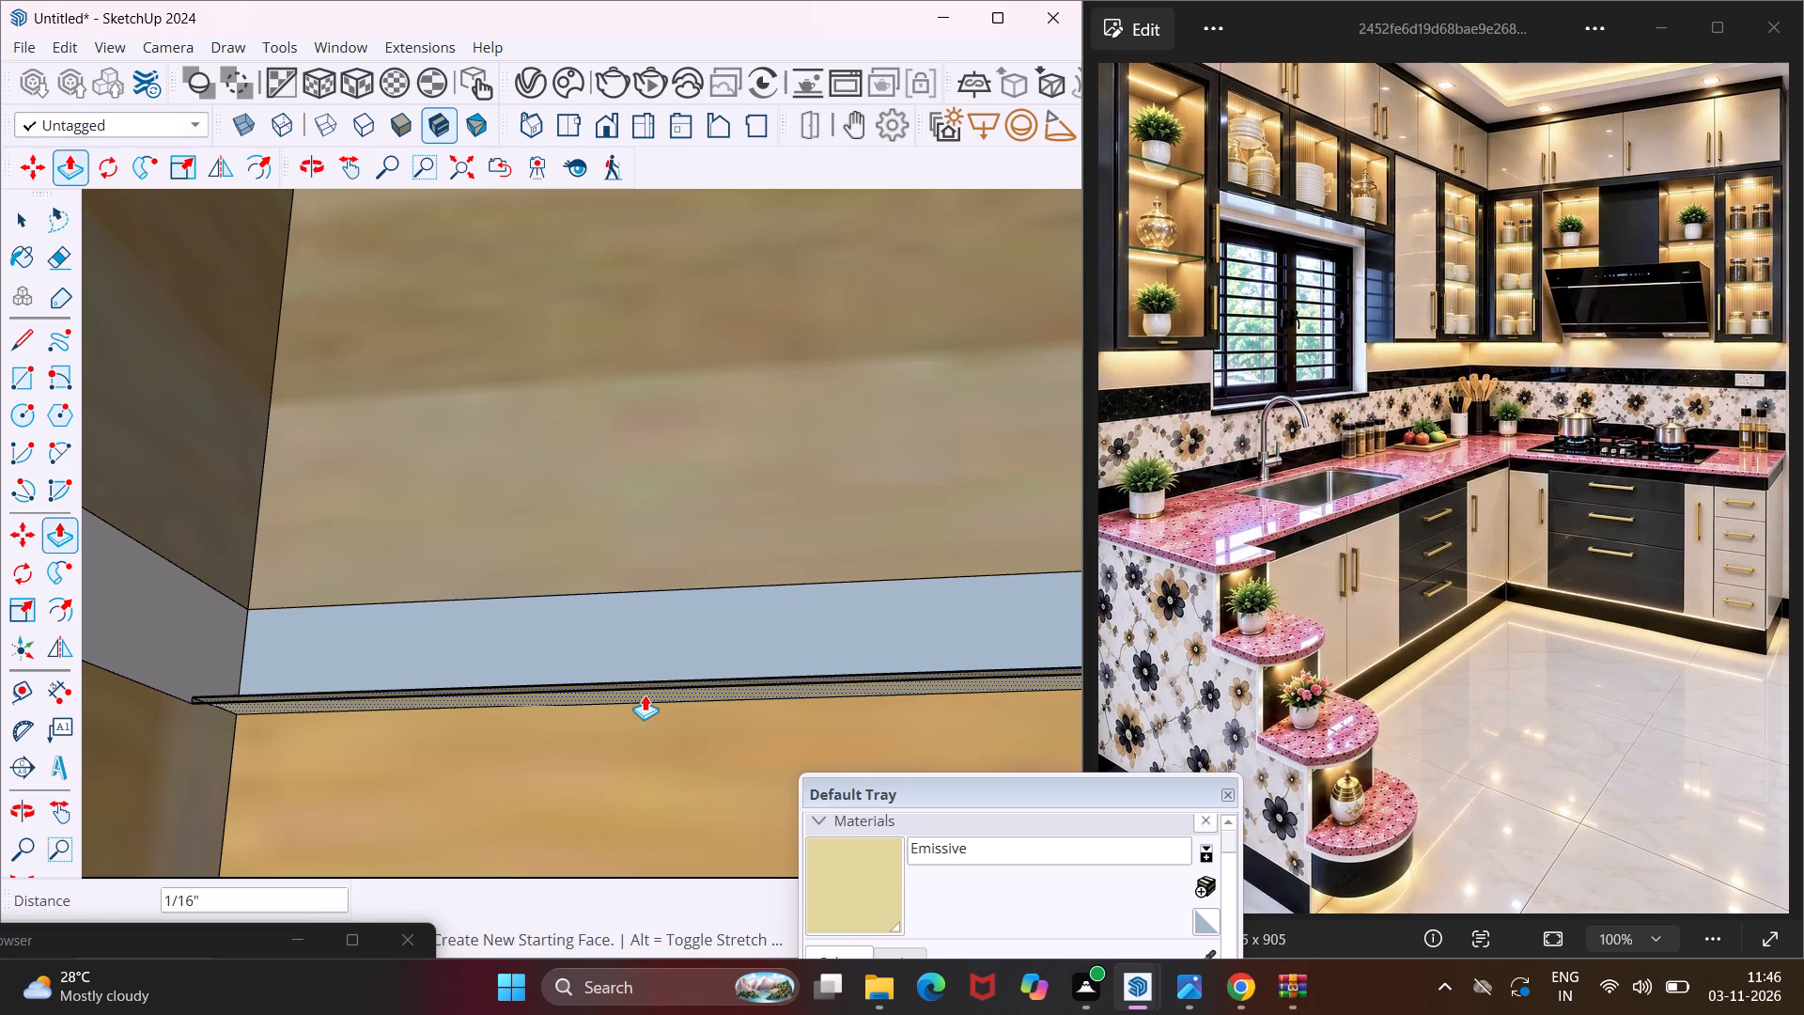
type(".75\"")
key("Return")
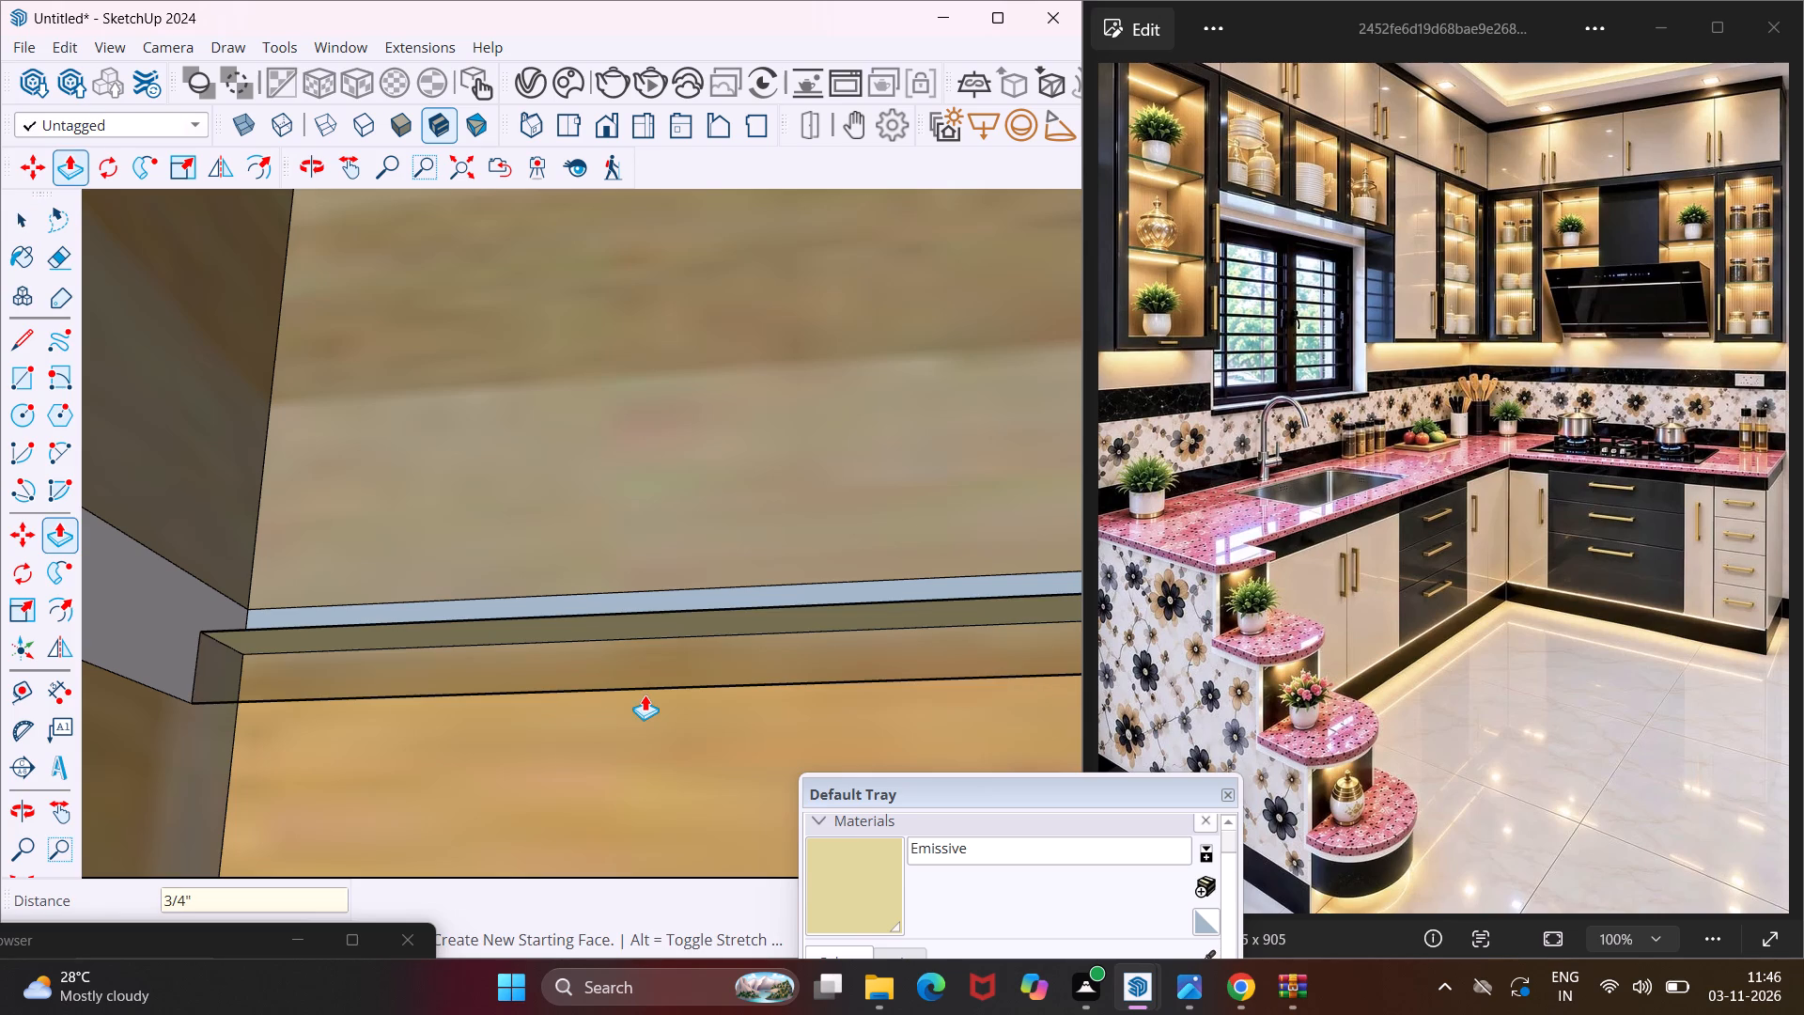
Repeat the 0.75" Push/Pull on the rear strip under the upper glass shelf of the hood wall's end cabinet.
scroll(645, 695, "down", 13)
scroll(566, 738, "down", 2)
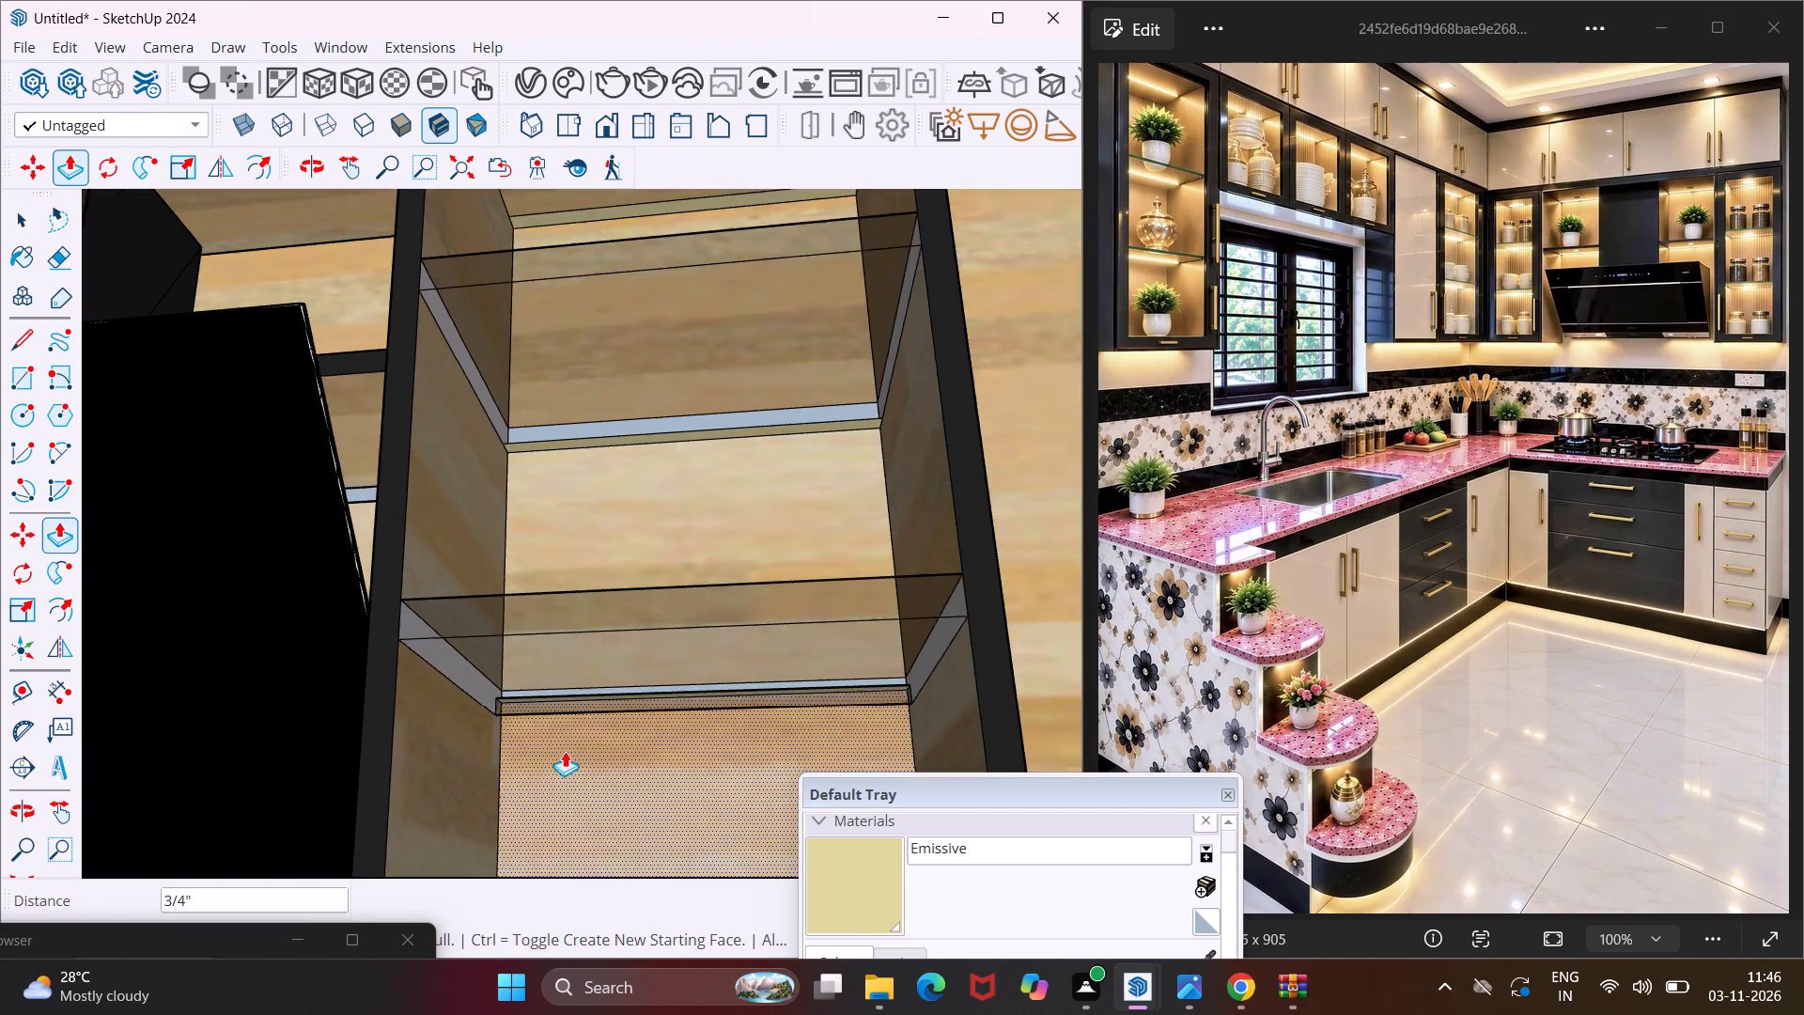
scroll(565, 751, "down", 1)
scroll(693, 435, "up", 14)
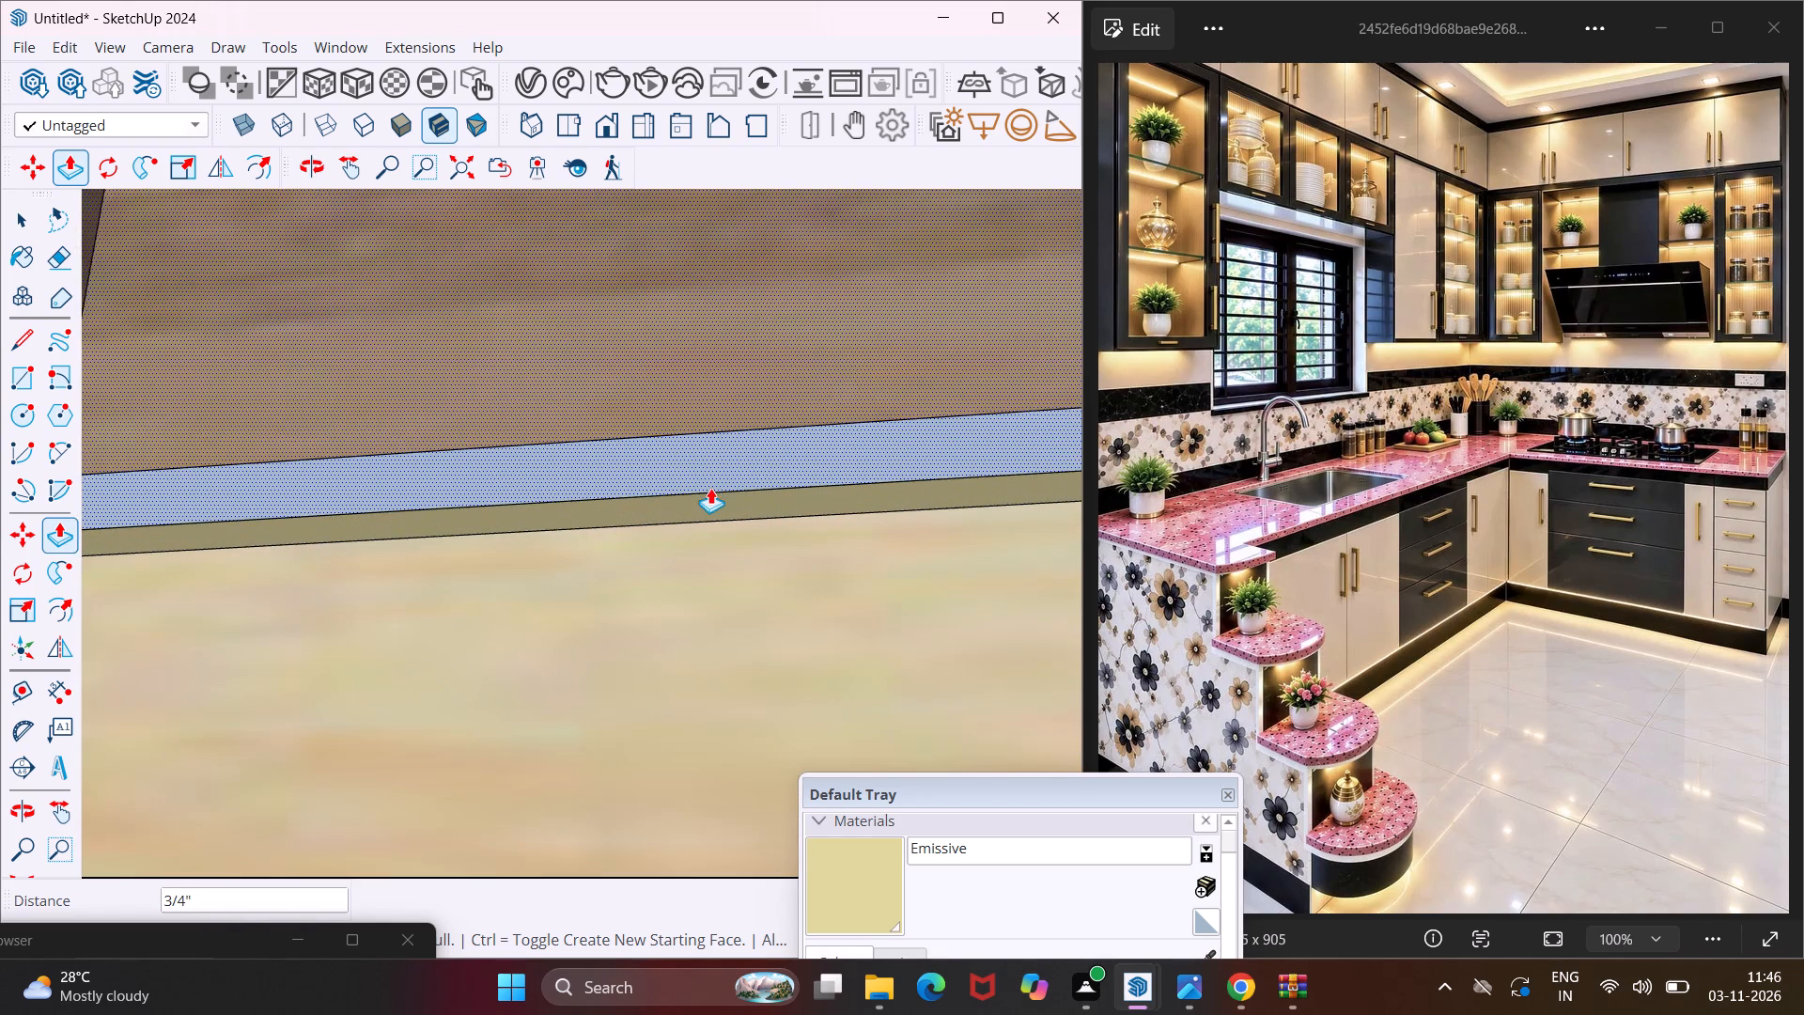
double_click(711, 498)
Apply the 0.75" Push/Pull to the top rear strip inside the hood wall's end cabinet.
scroll(600, 530, "down", 11)
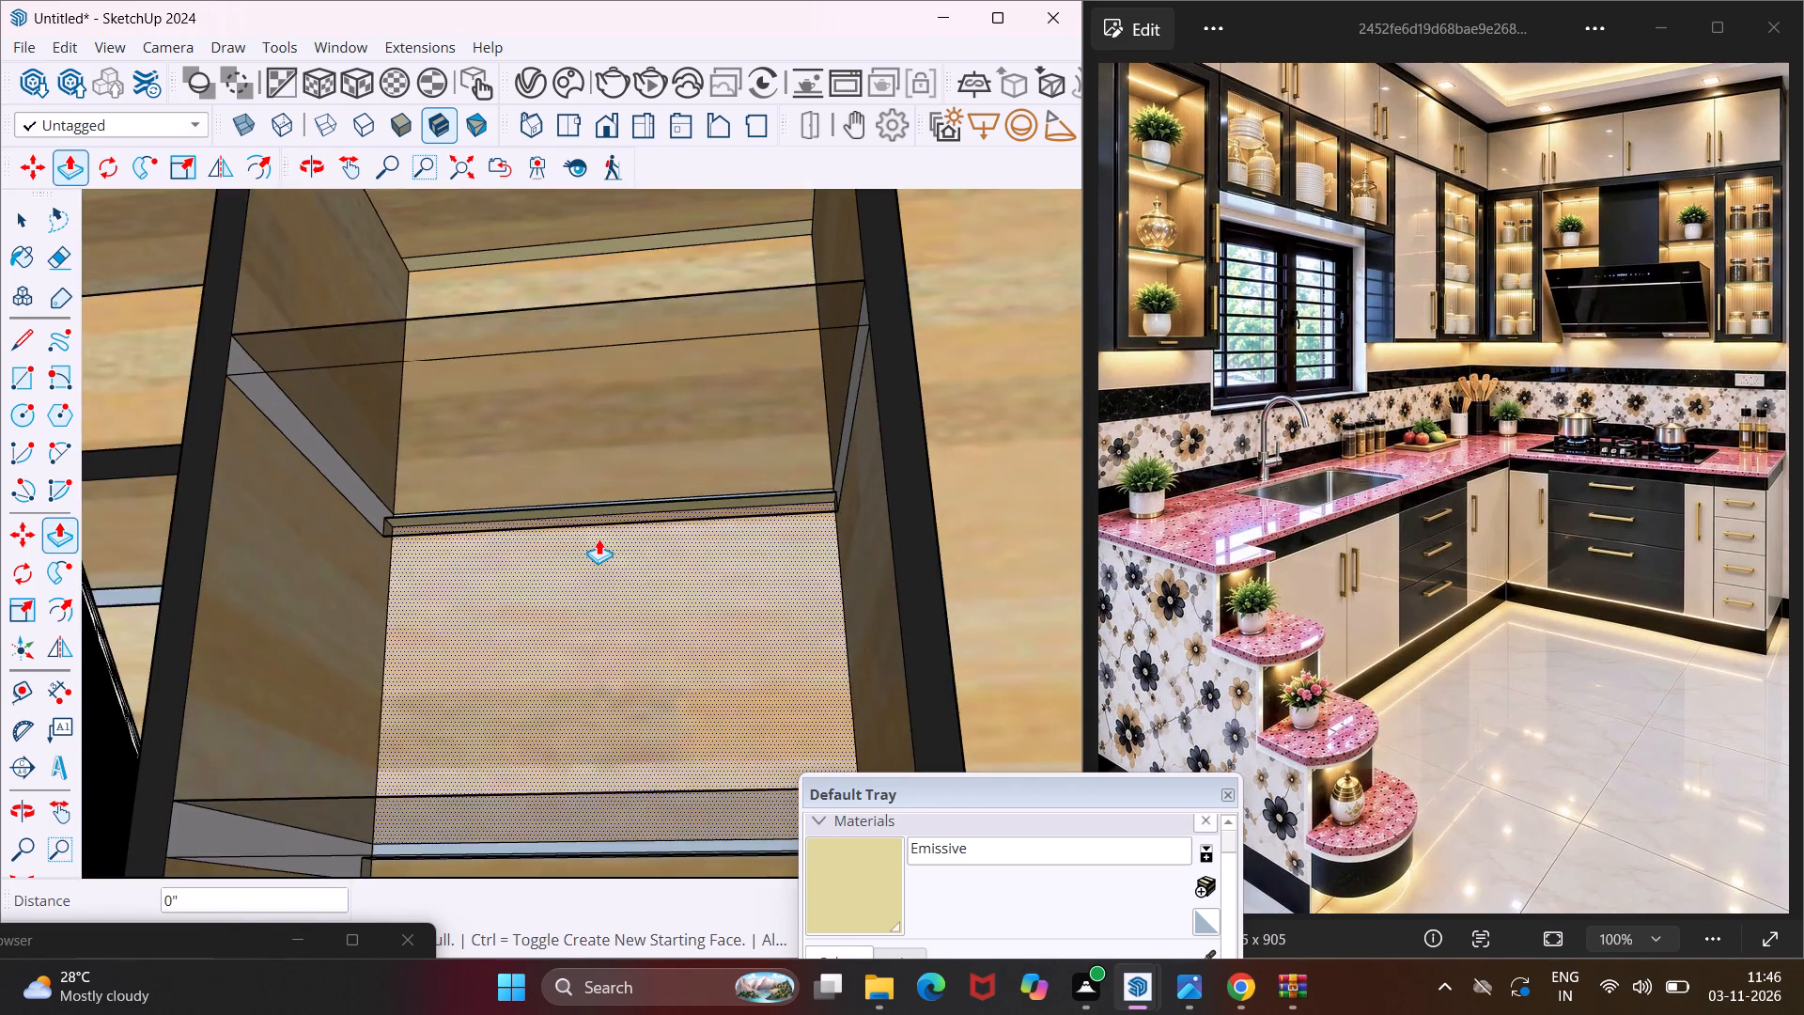
scroll(599, 539, "down", 4)
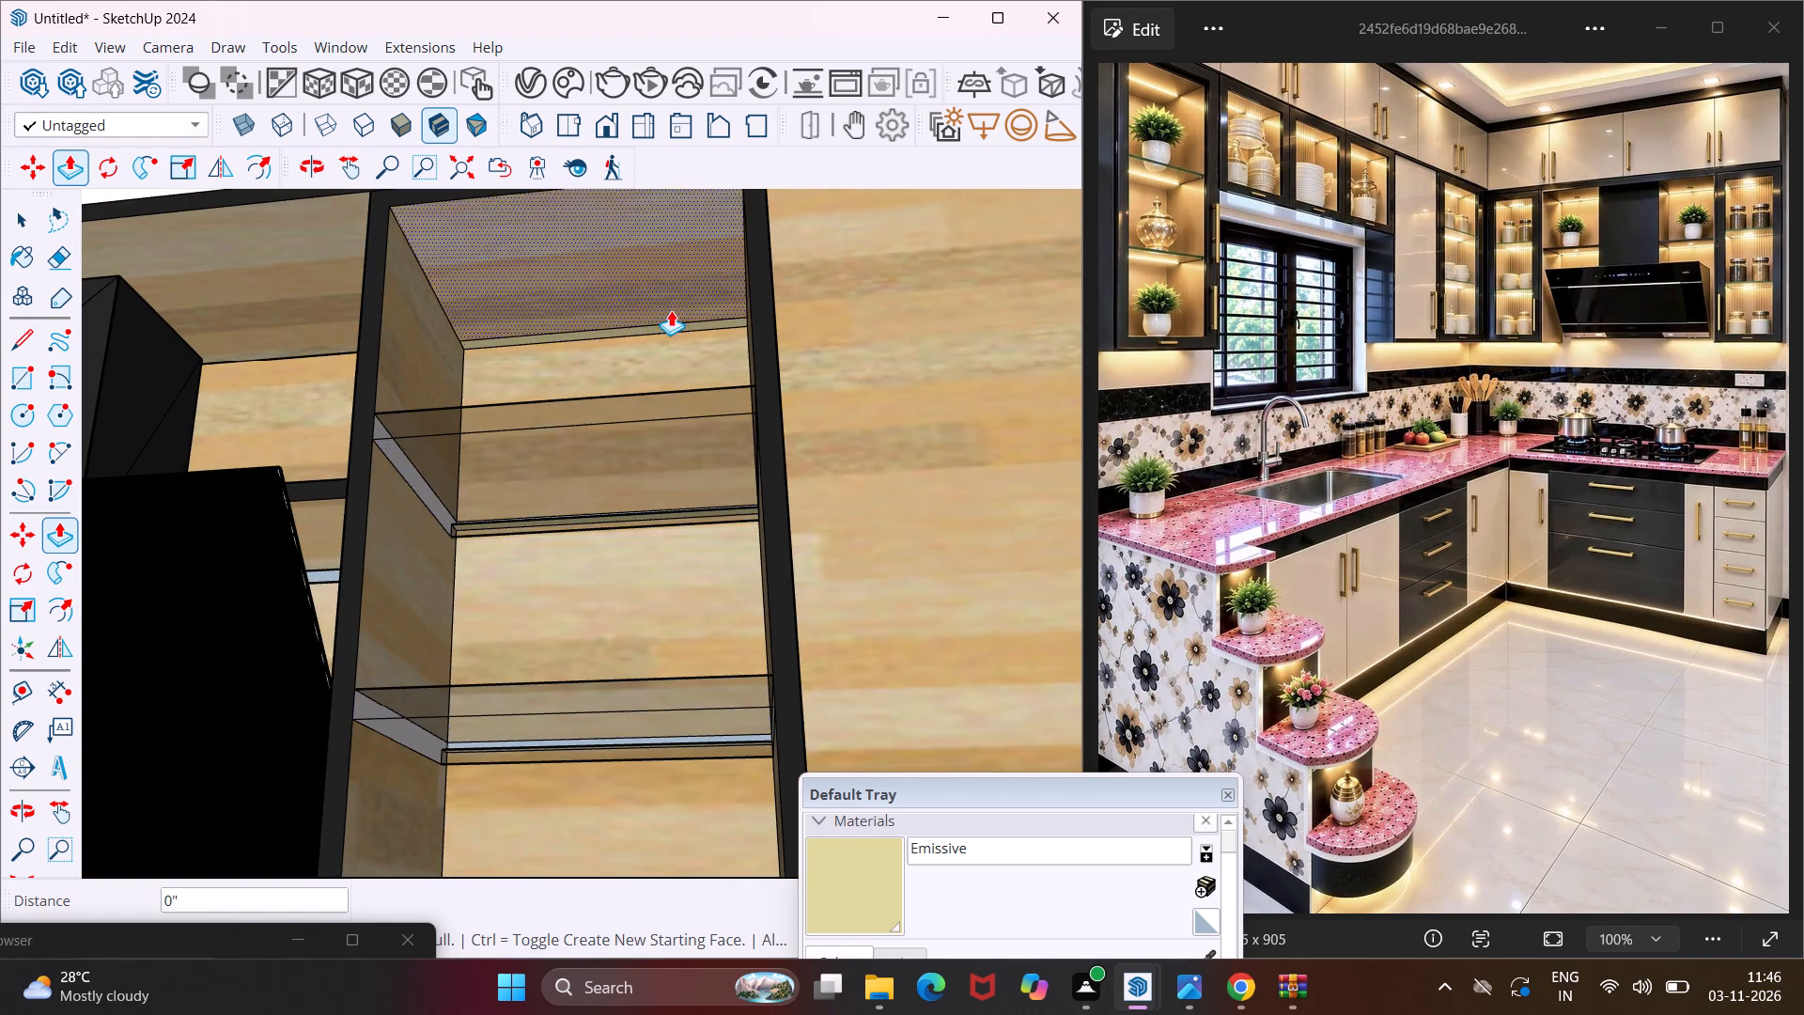
scroll(671, 310, "up", 13)
double_click(680, 332)
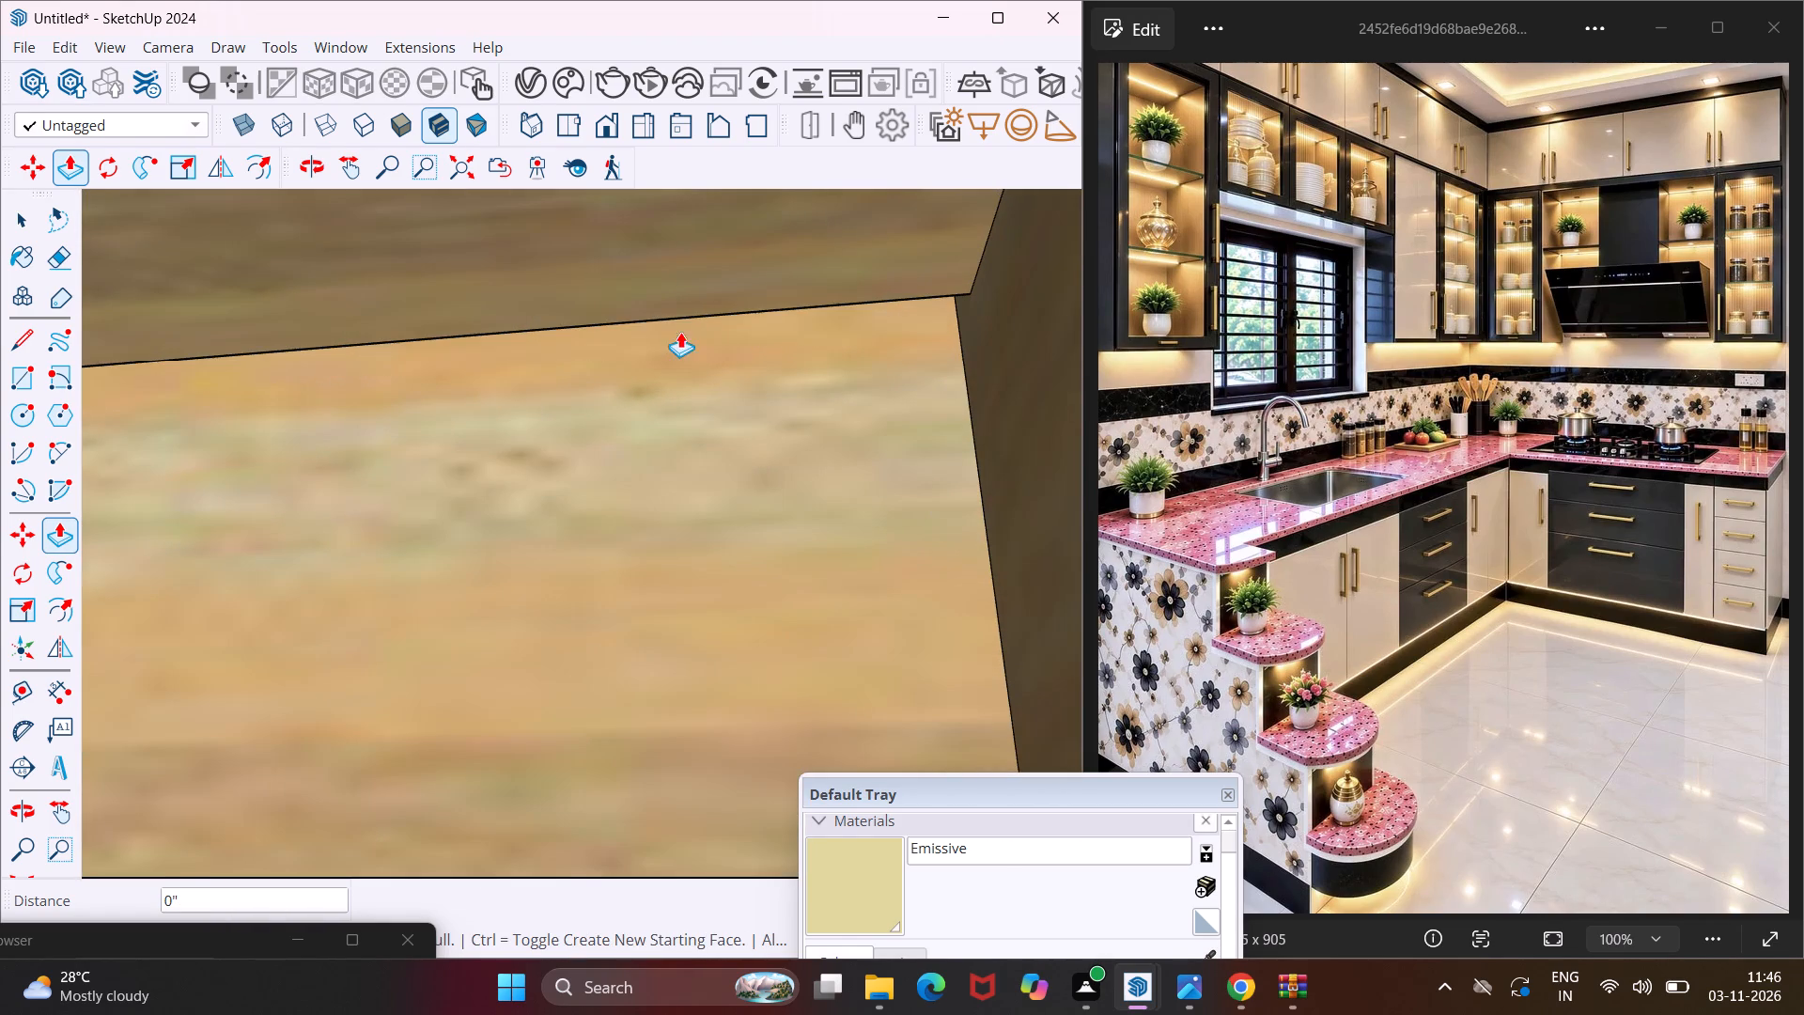
Paint the thin rear strip on the underside of the hood wall's end cabinet with the Emissive material.
scroll(667, 369, "down", 12)
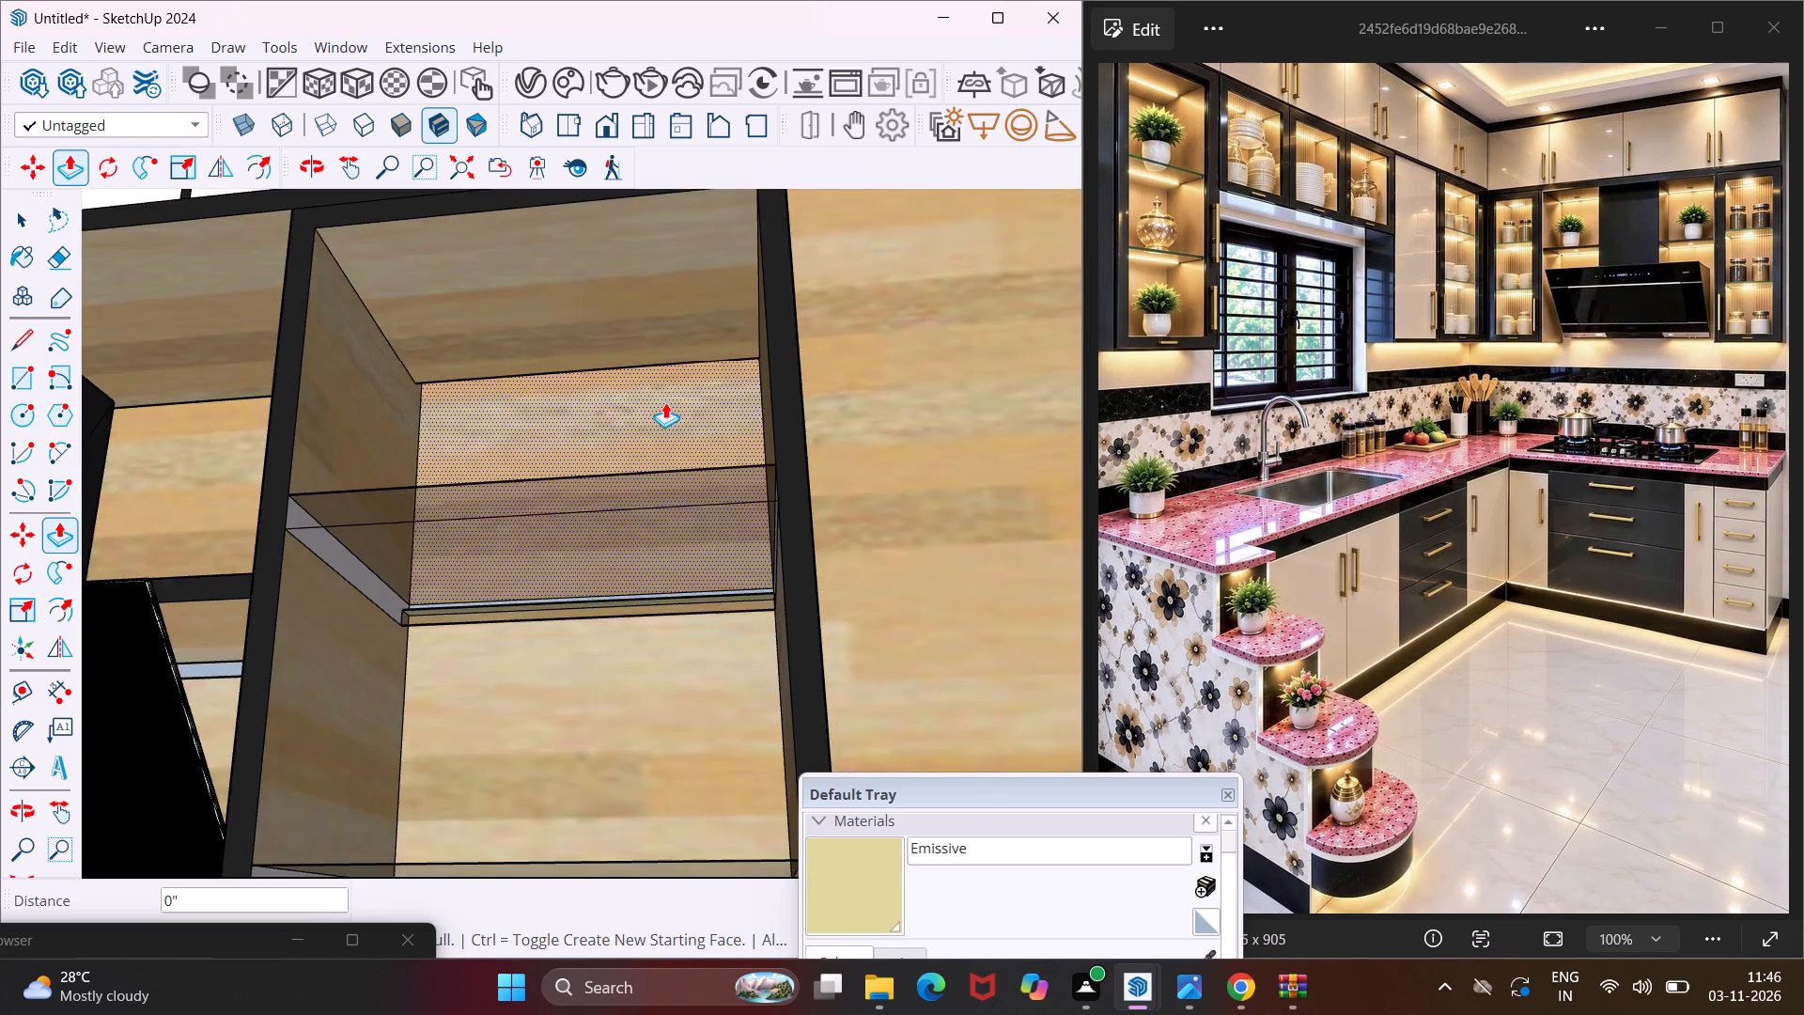
scroll(665, 402, "down", 10)
scroll(704, 691, "up", 10)
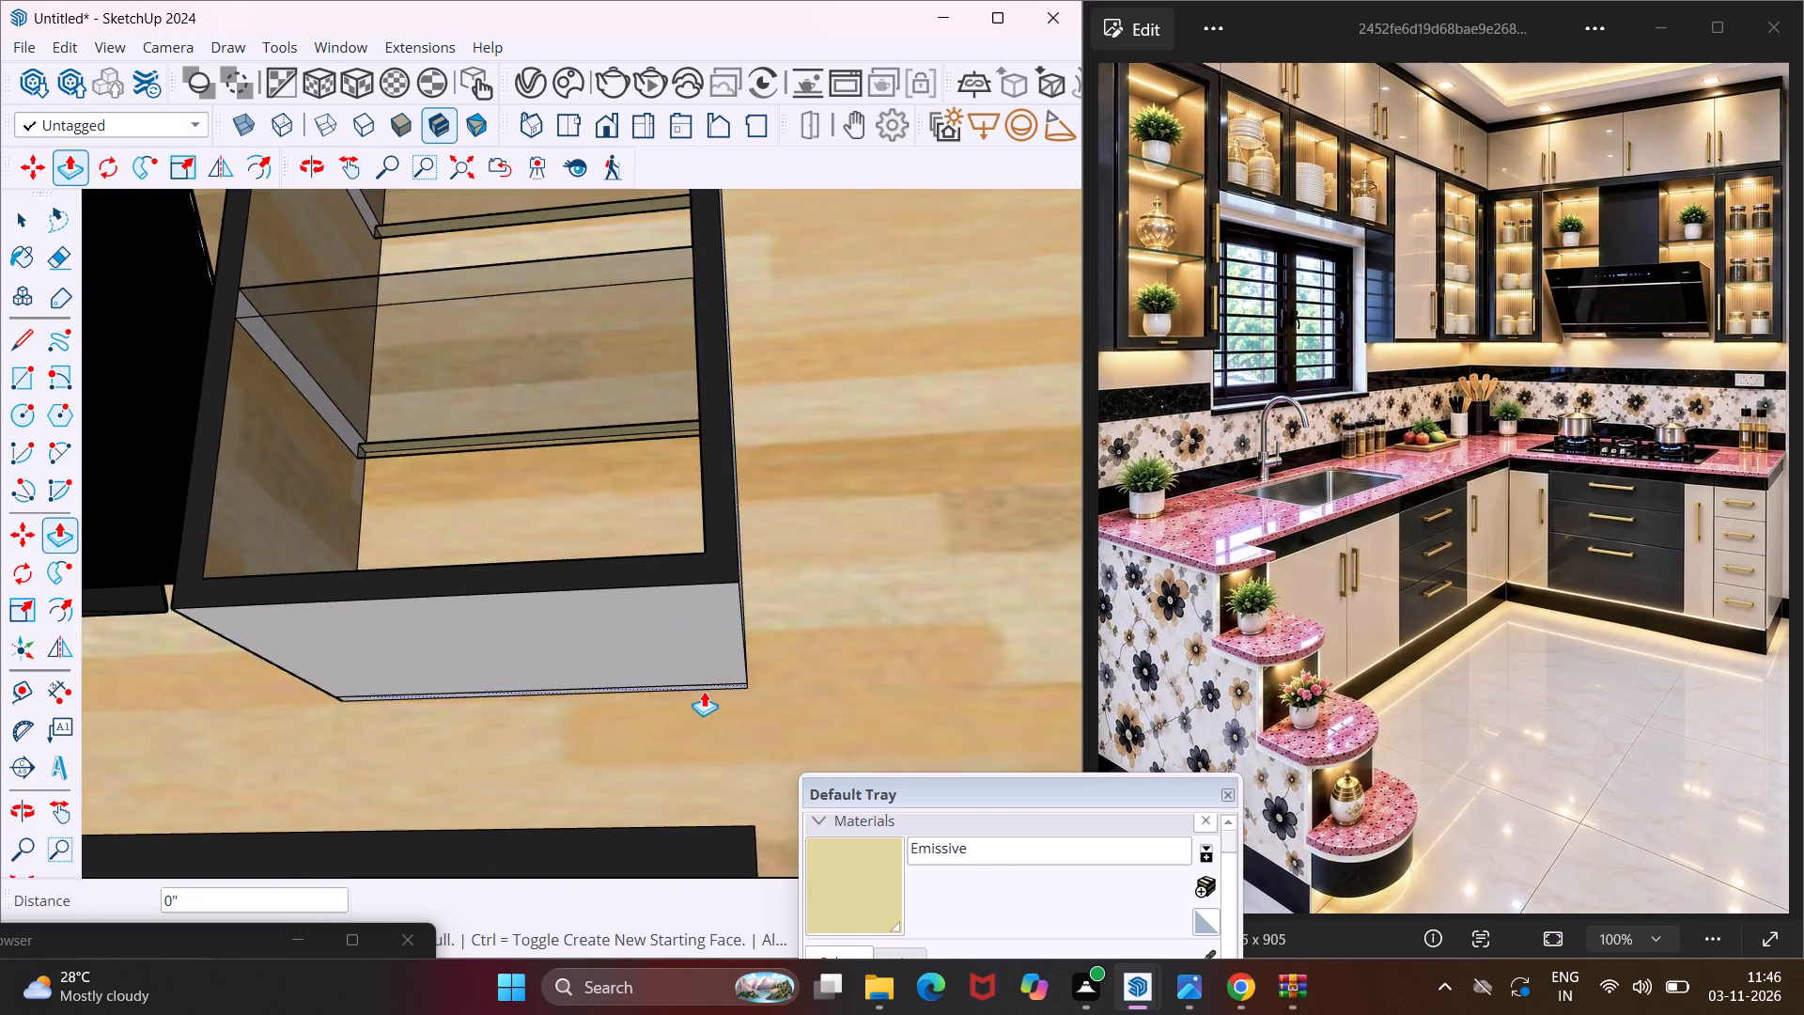
scroll(704, 691, "up", 4)
left_click(827, 862)
scroll(801, 690, "up", 3)
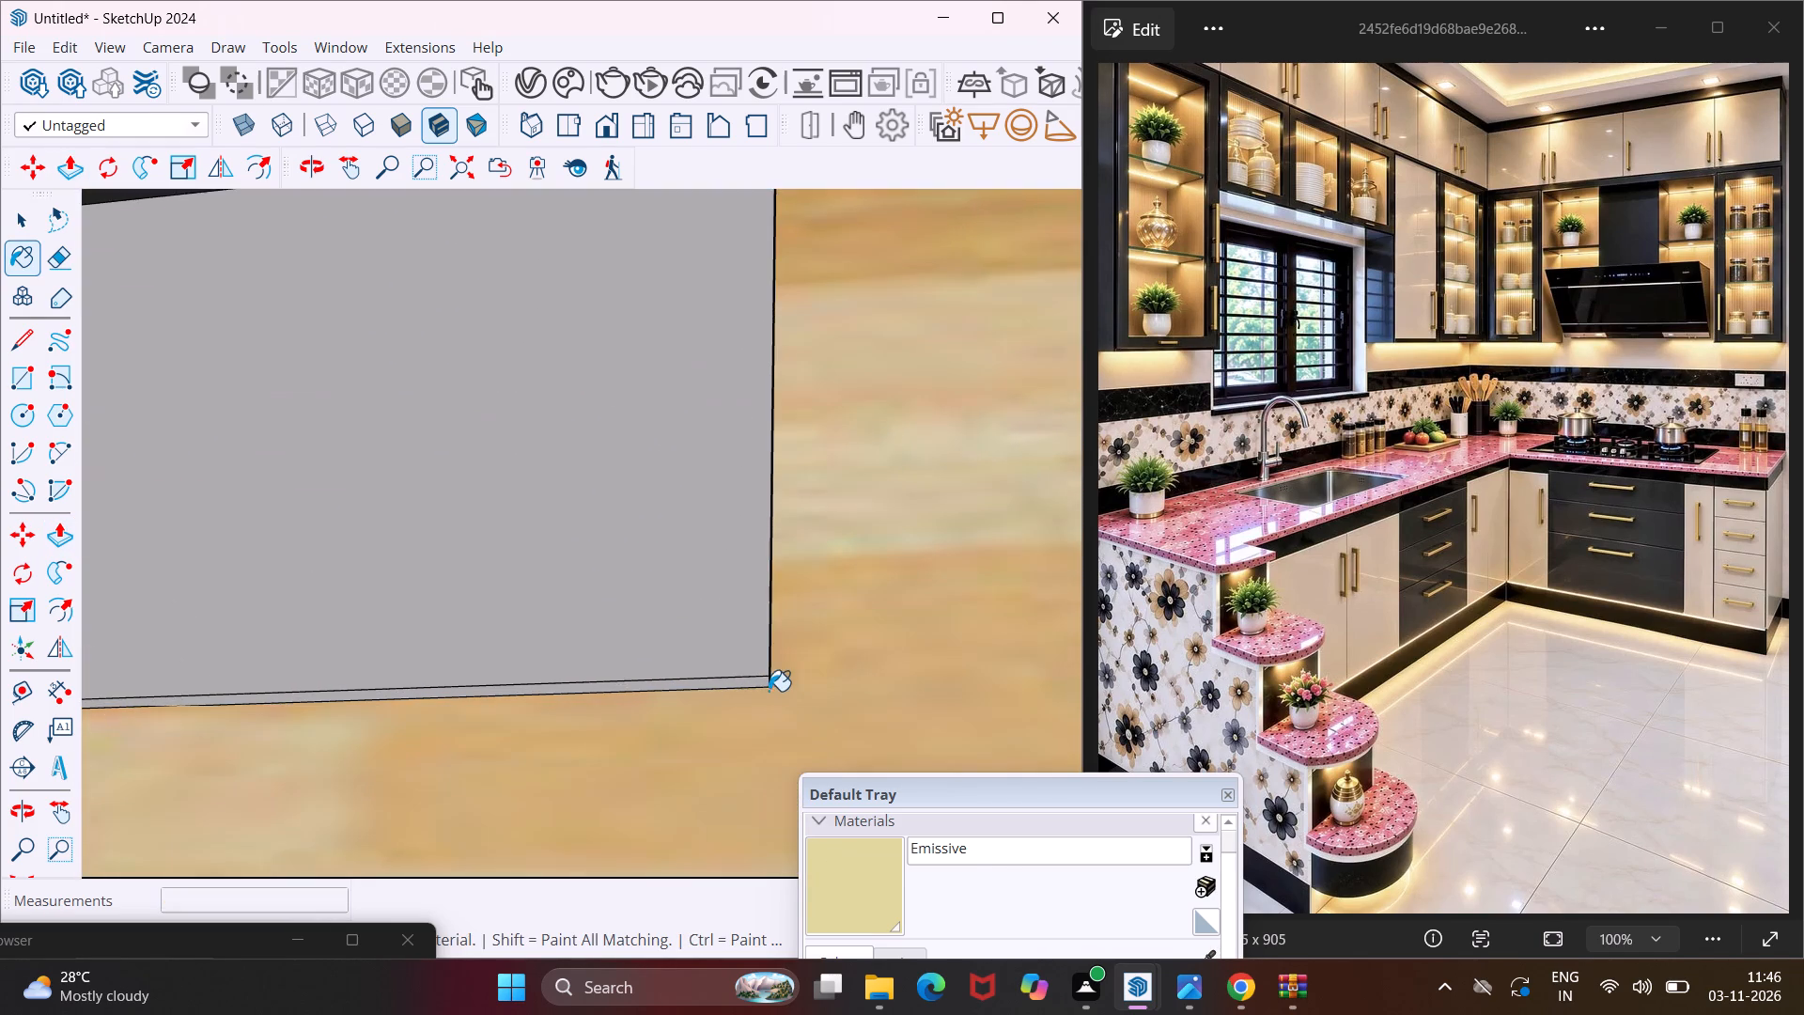
scroll(760, 692, "up", 4)
left_click(752, 670)
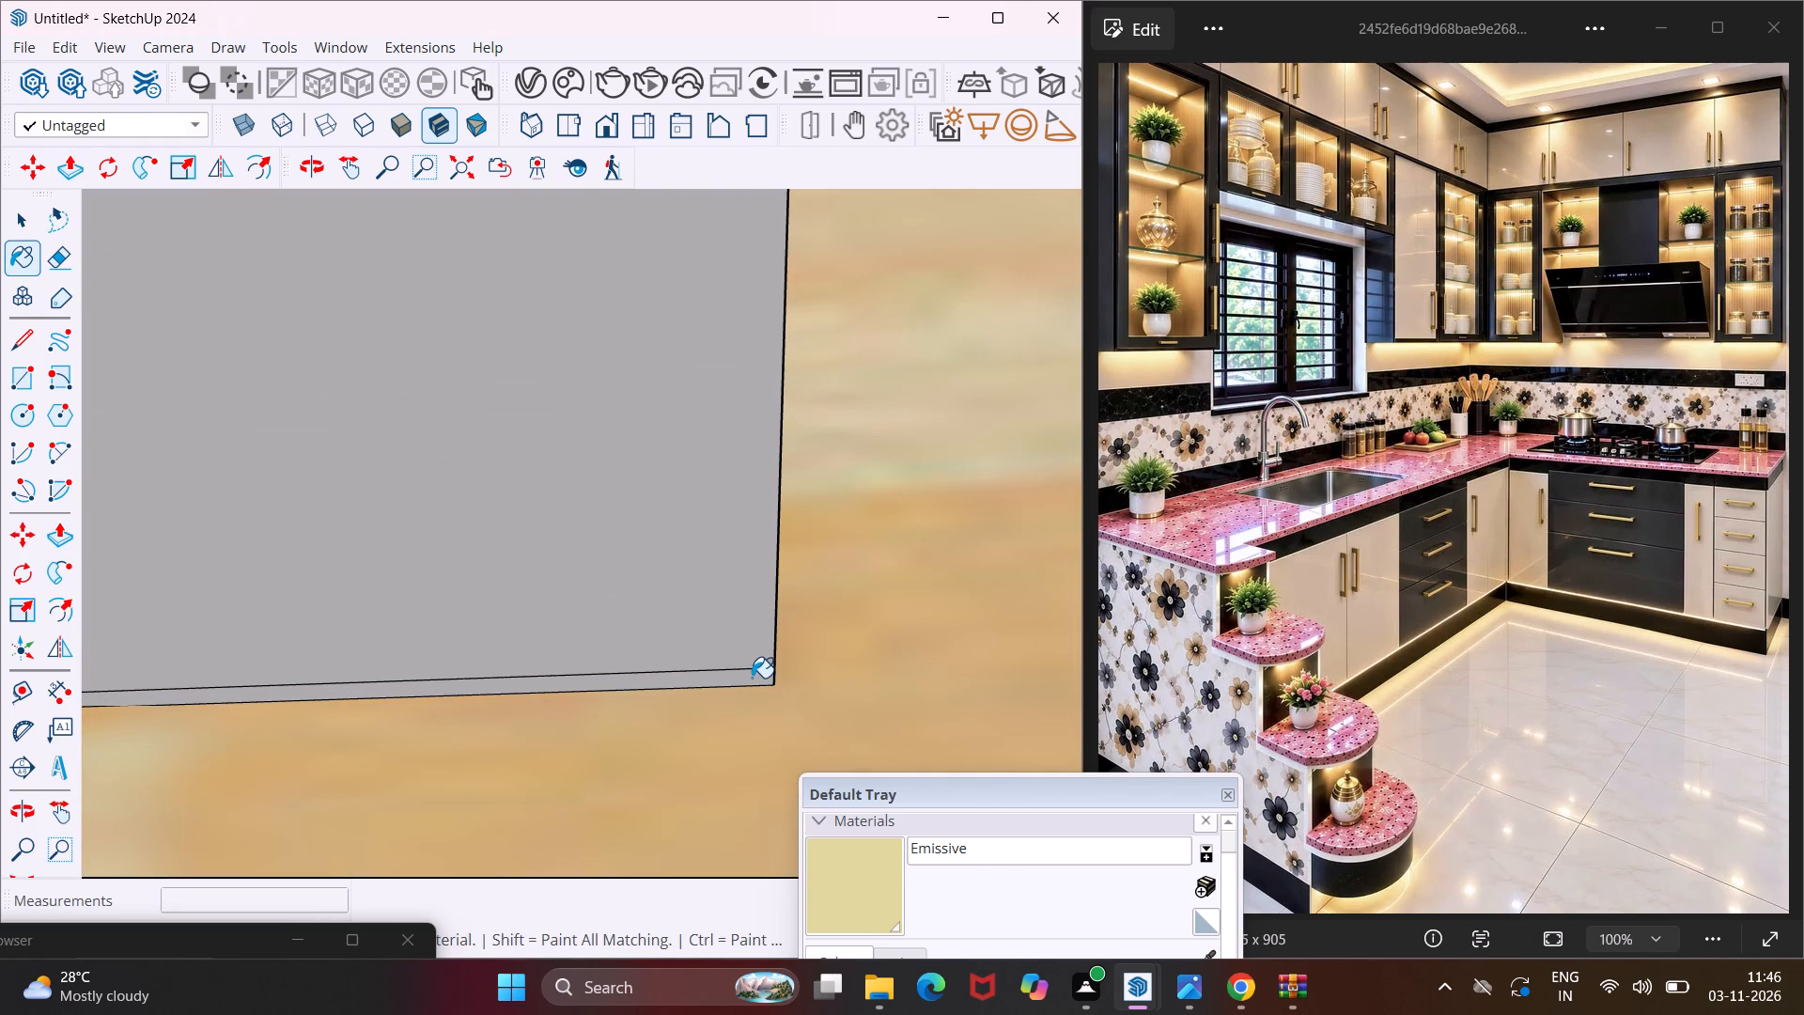
left_click(752, 678)
key("Escape")
key("space")
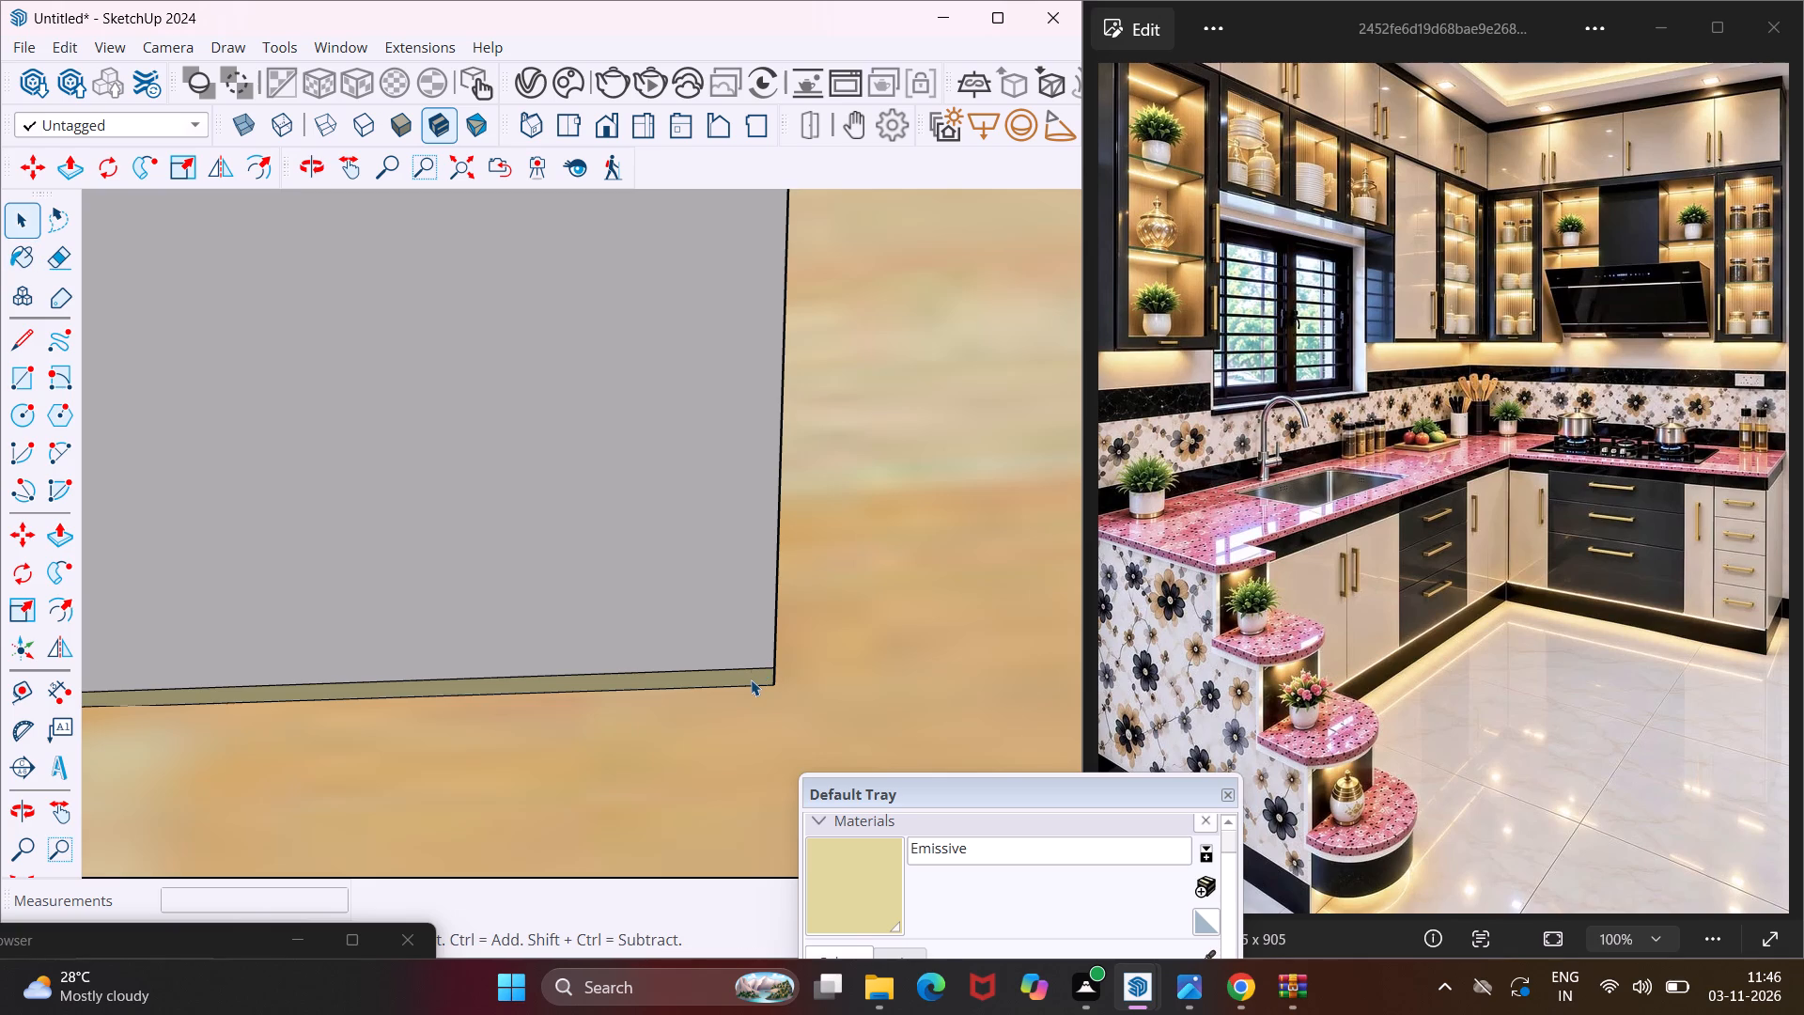
Push/pull the thin rear strip on the underside of the hood wall's end cabinet by 0.75".
scroll(751, 679, "up", 3)
left_click(751, 679)
key("p")
left_click(751, 679)
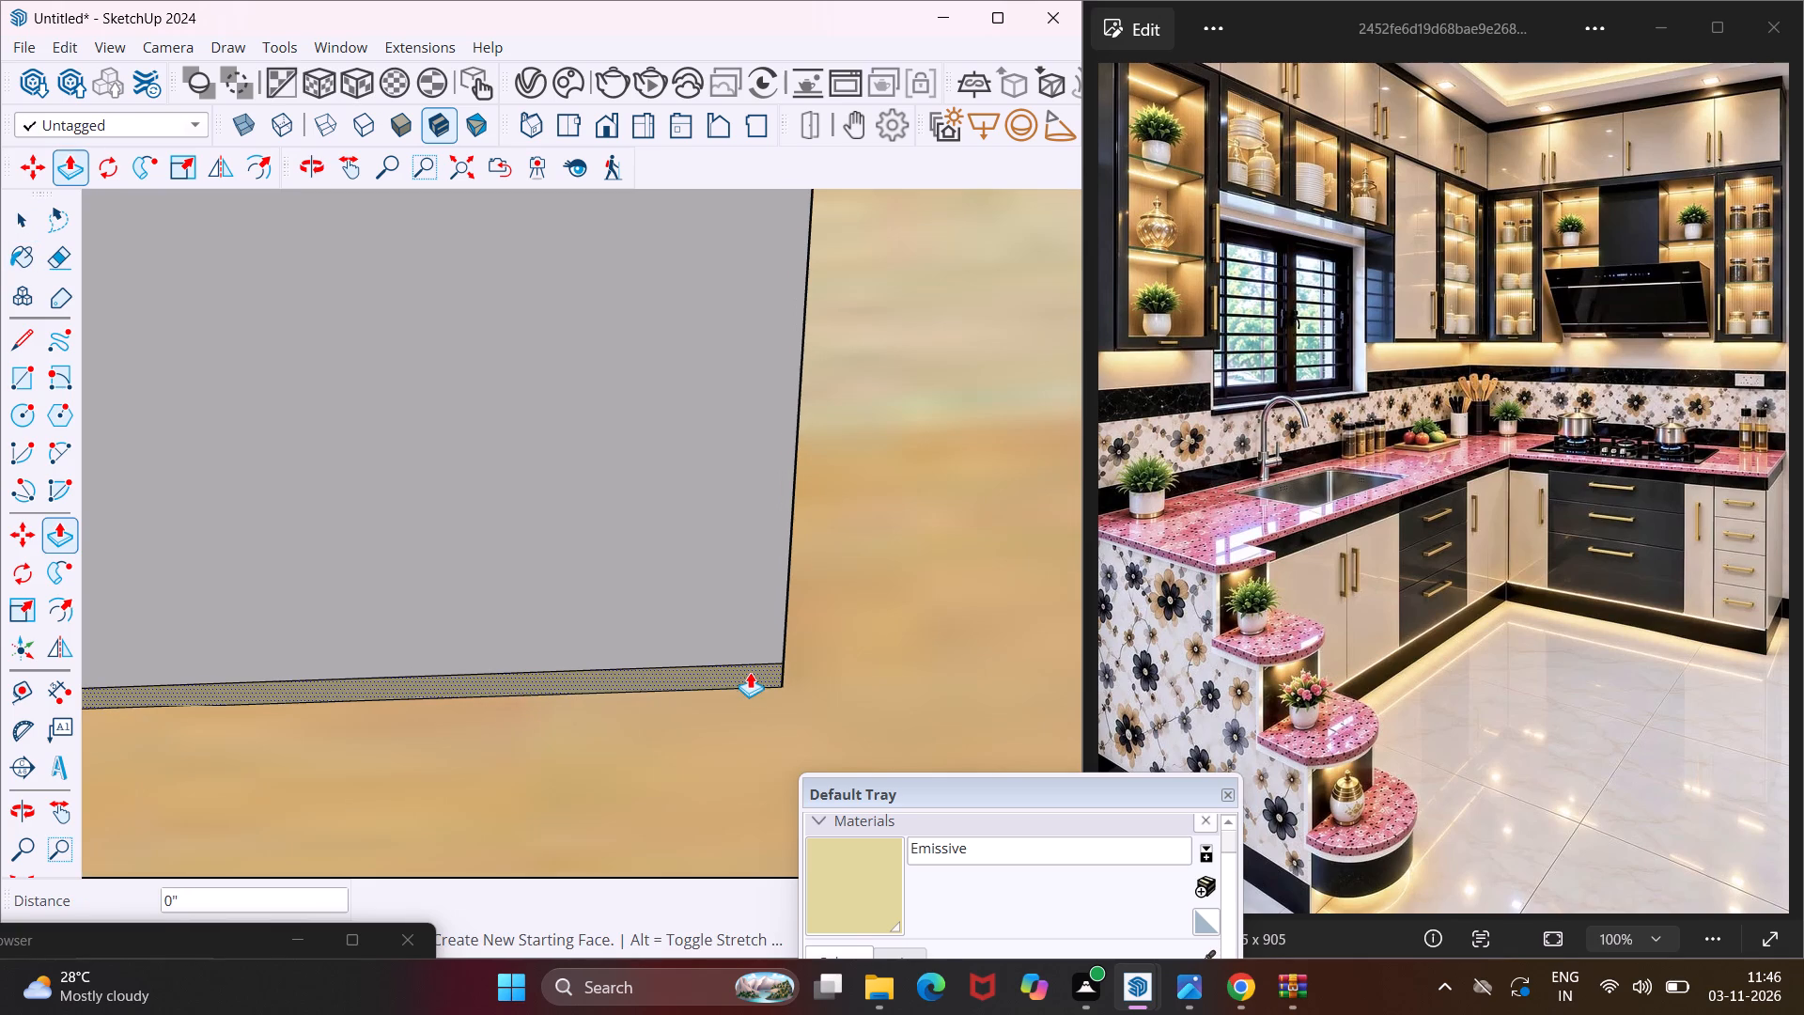
type(".75\"")
key("Return")
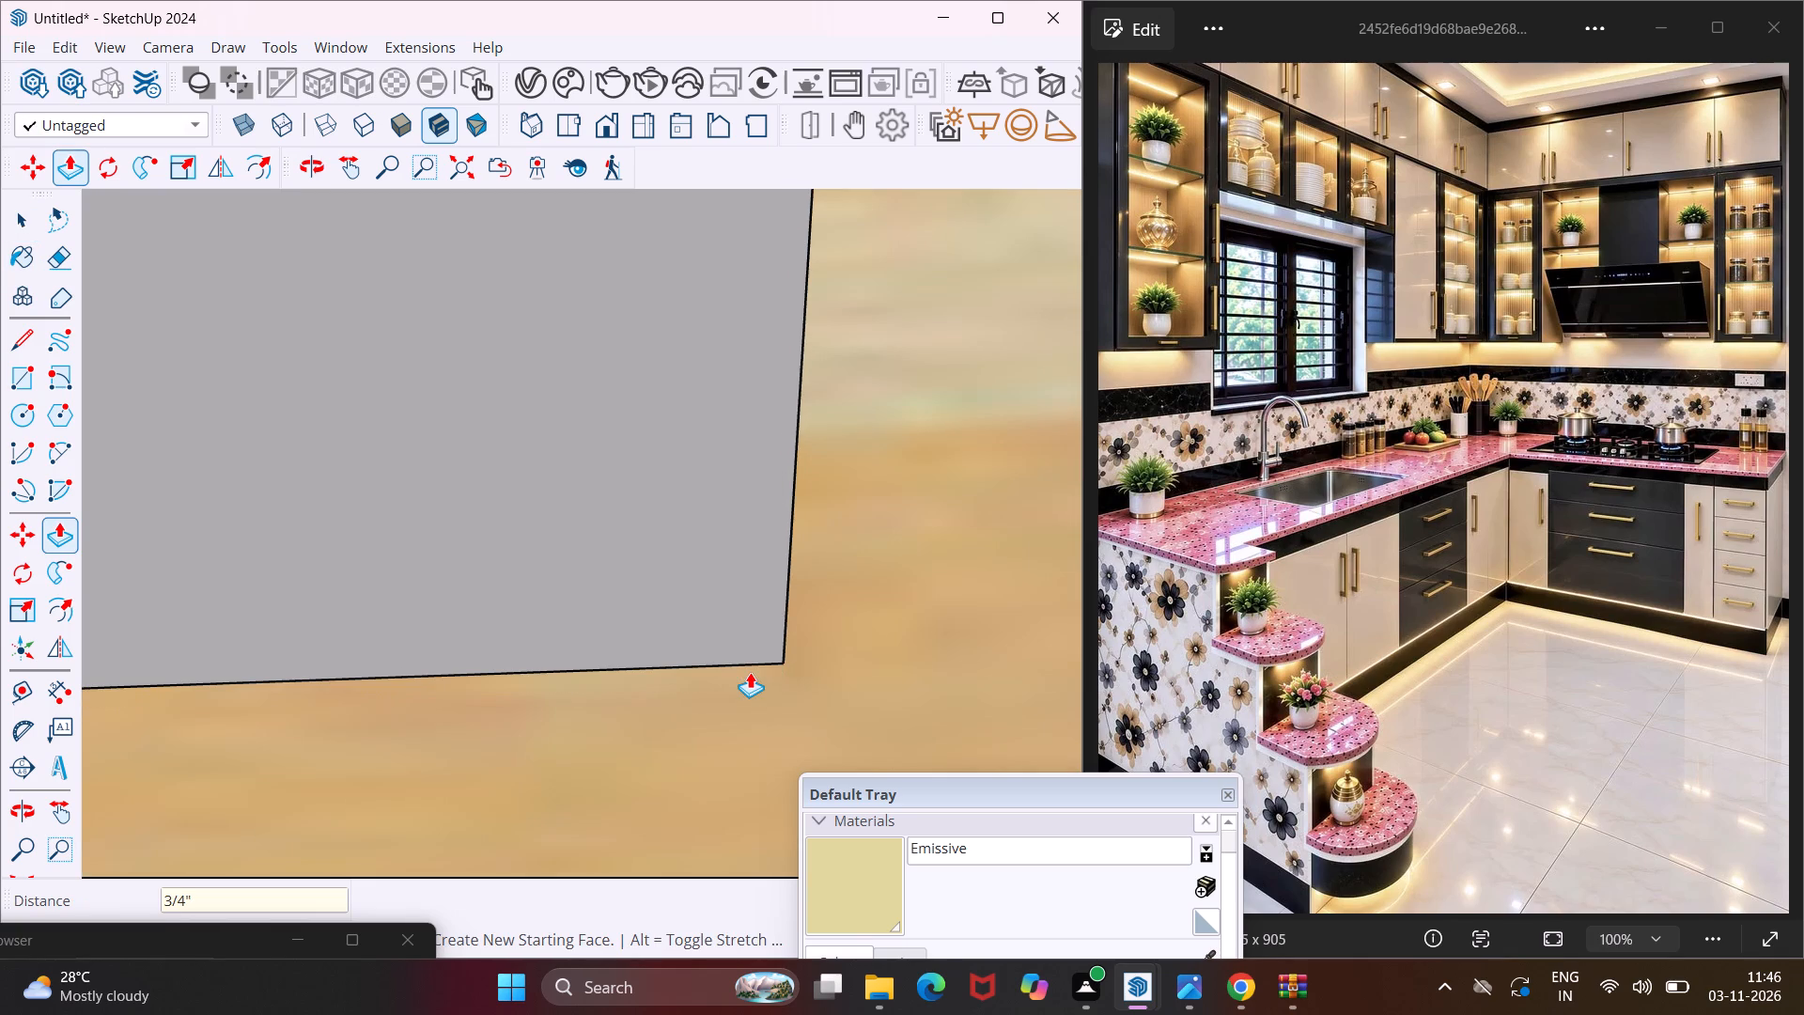
scroll(750, 672, "down", 15)
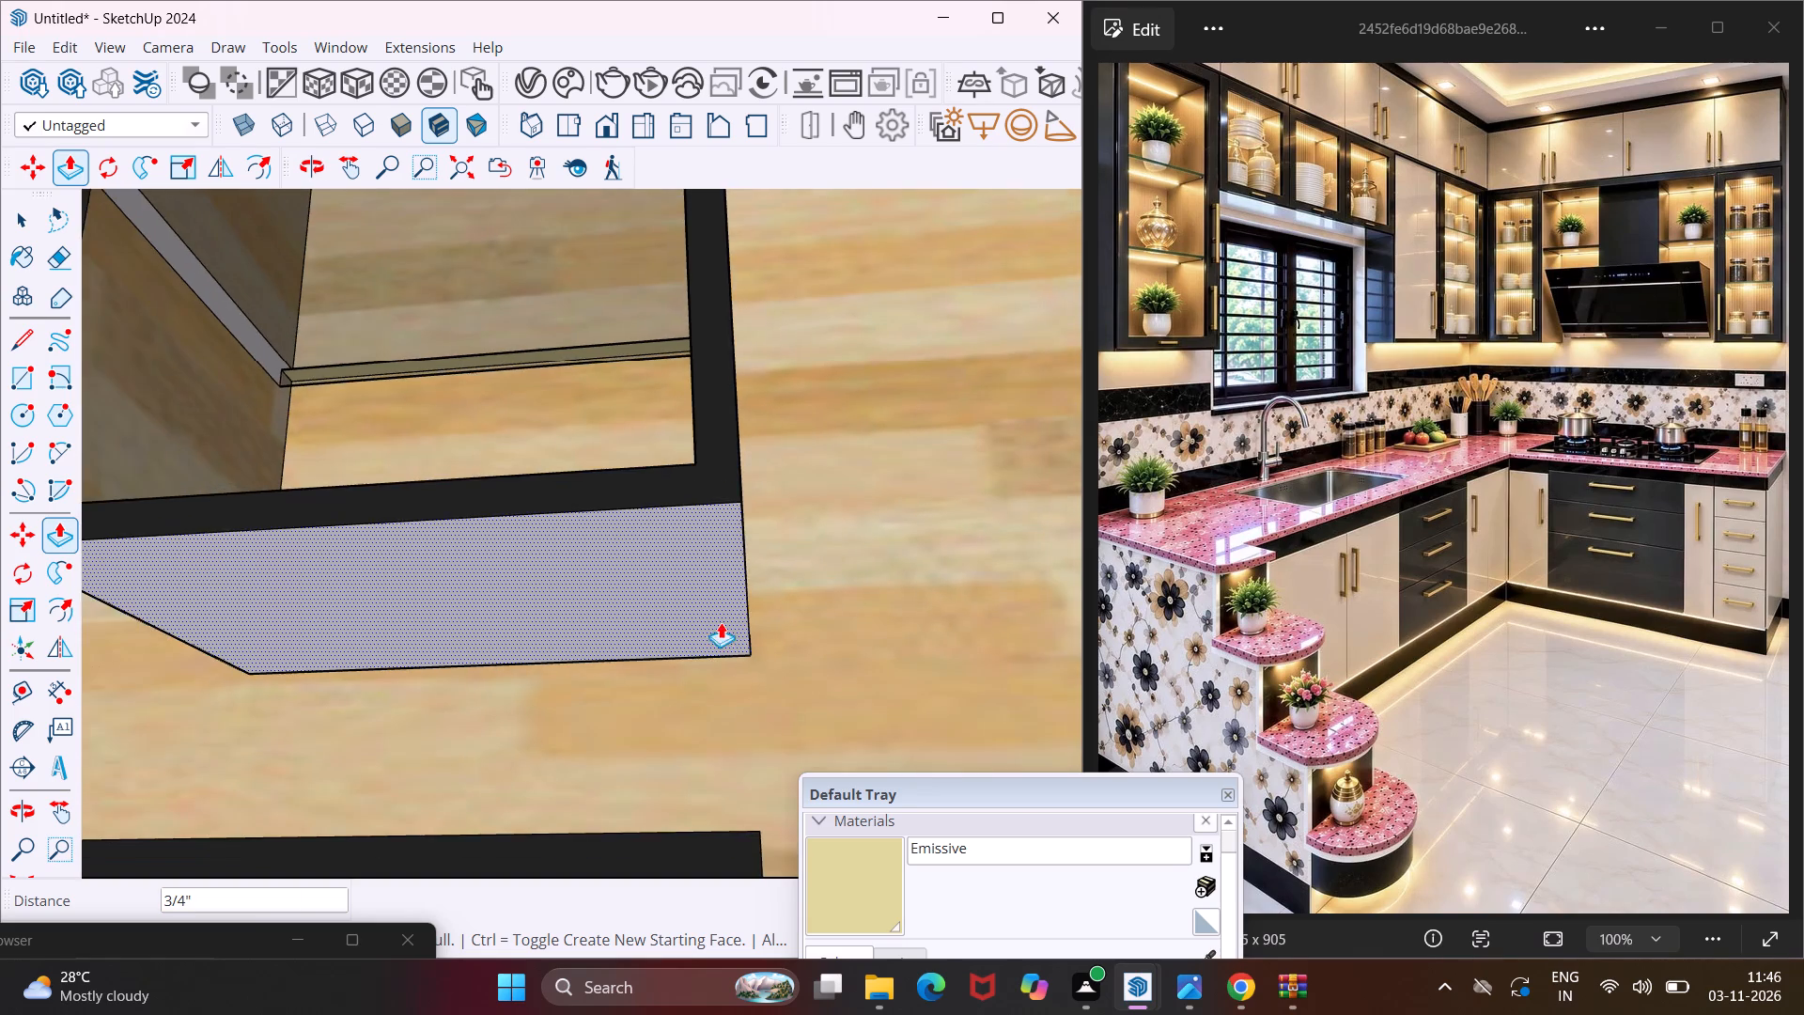
scroll(721, 577, "down", 5)
middle_click_drag(741, 506, 490, 771)
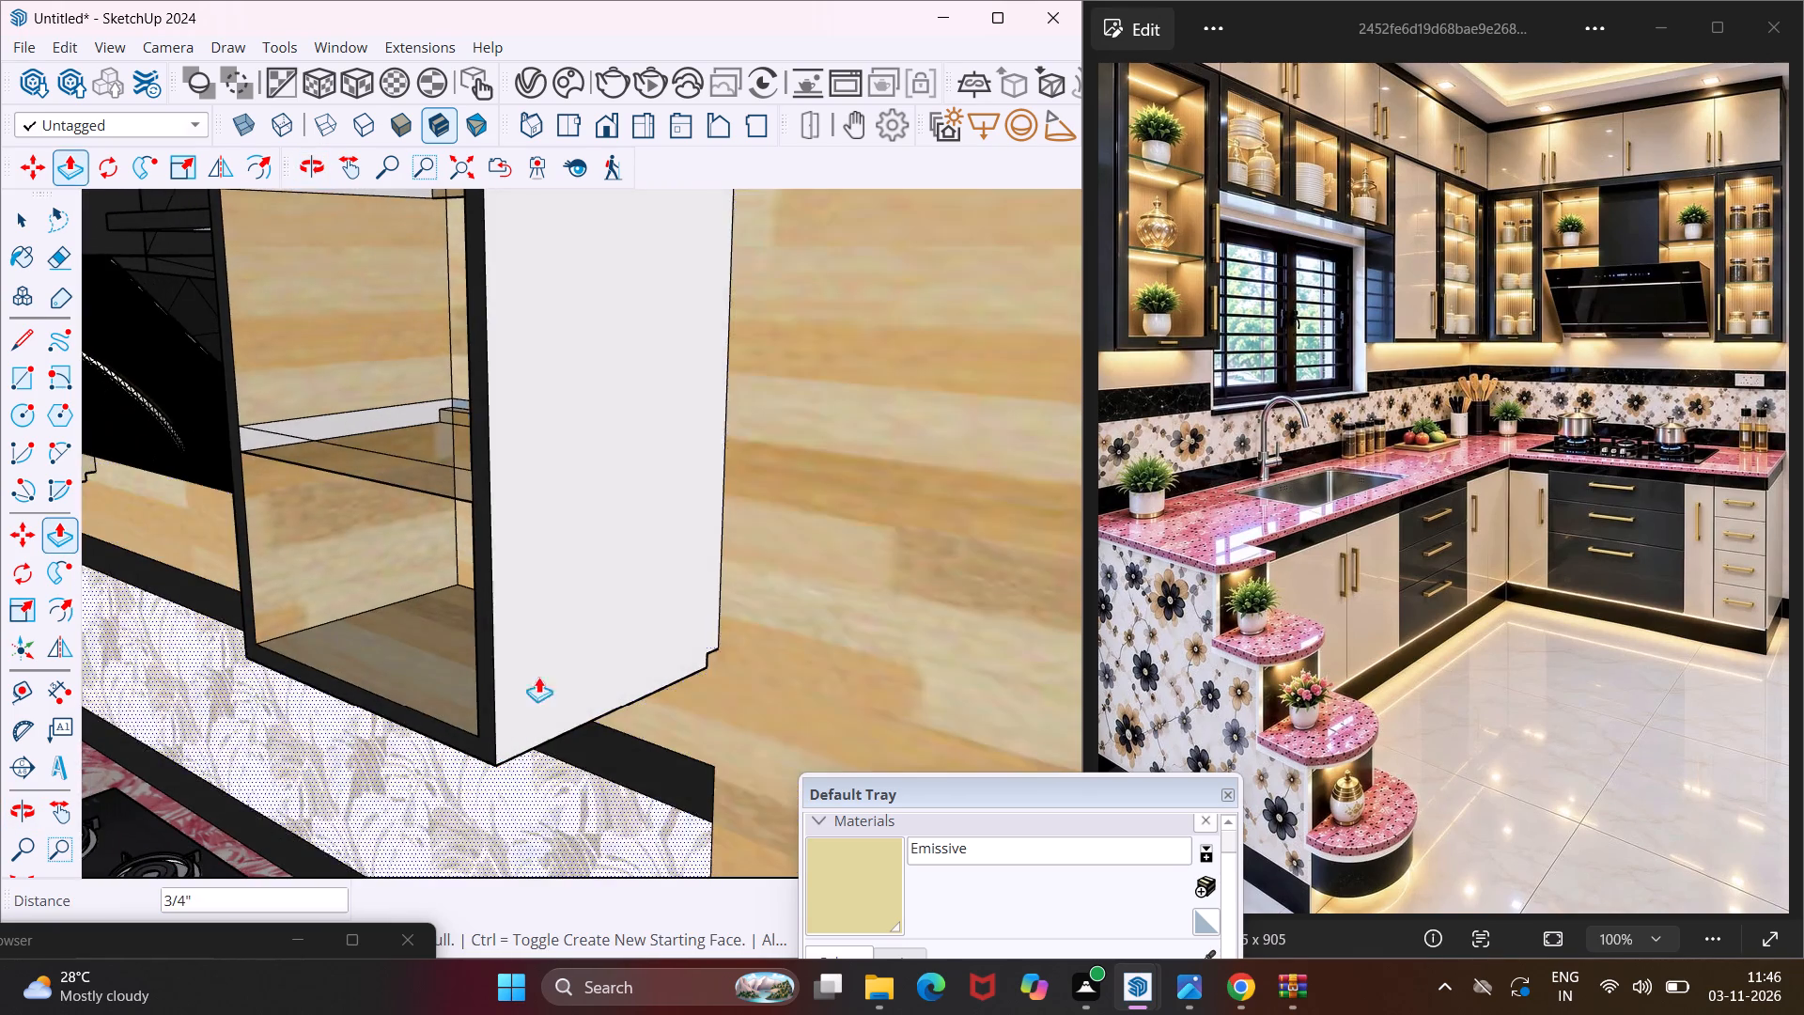
scroll(599, 610, "down", 9)
key("Escape")
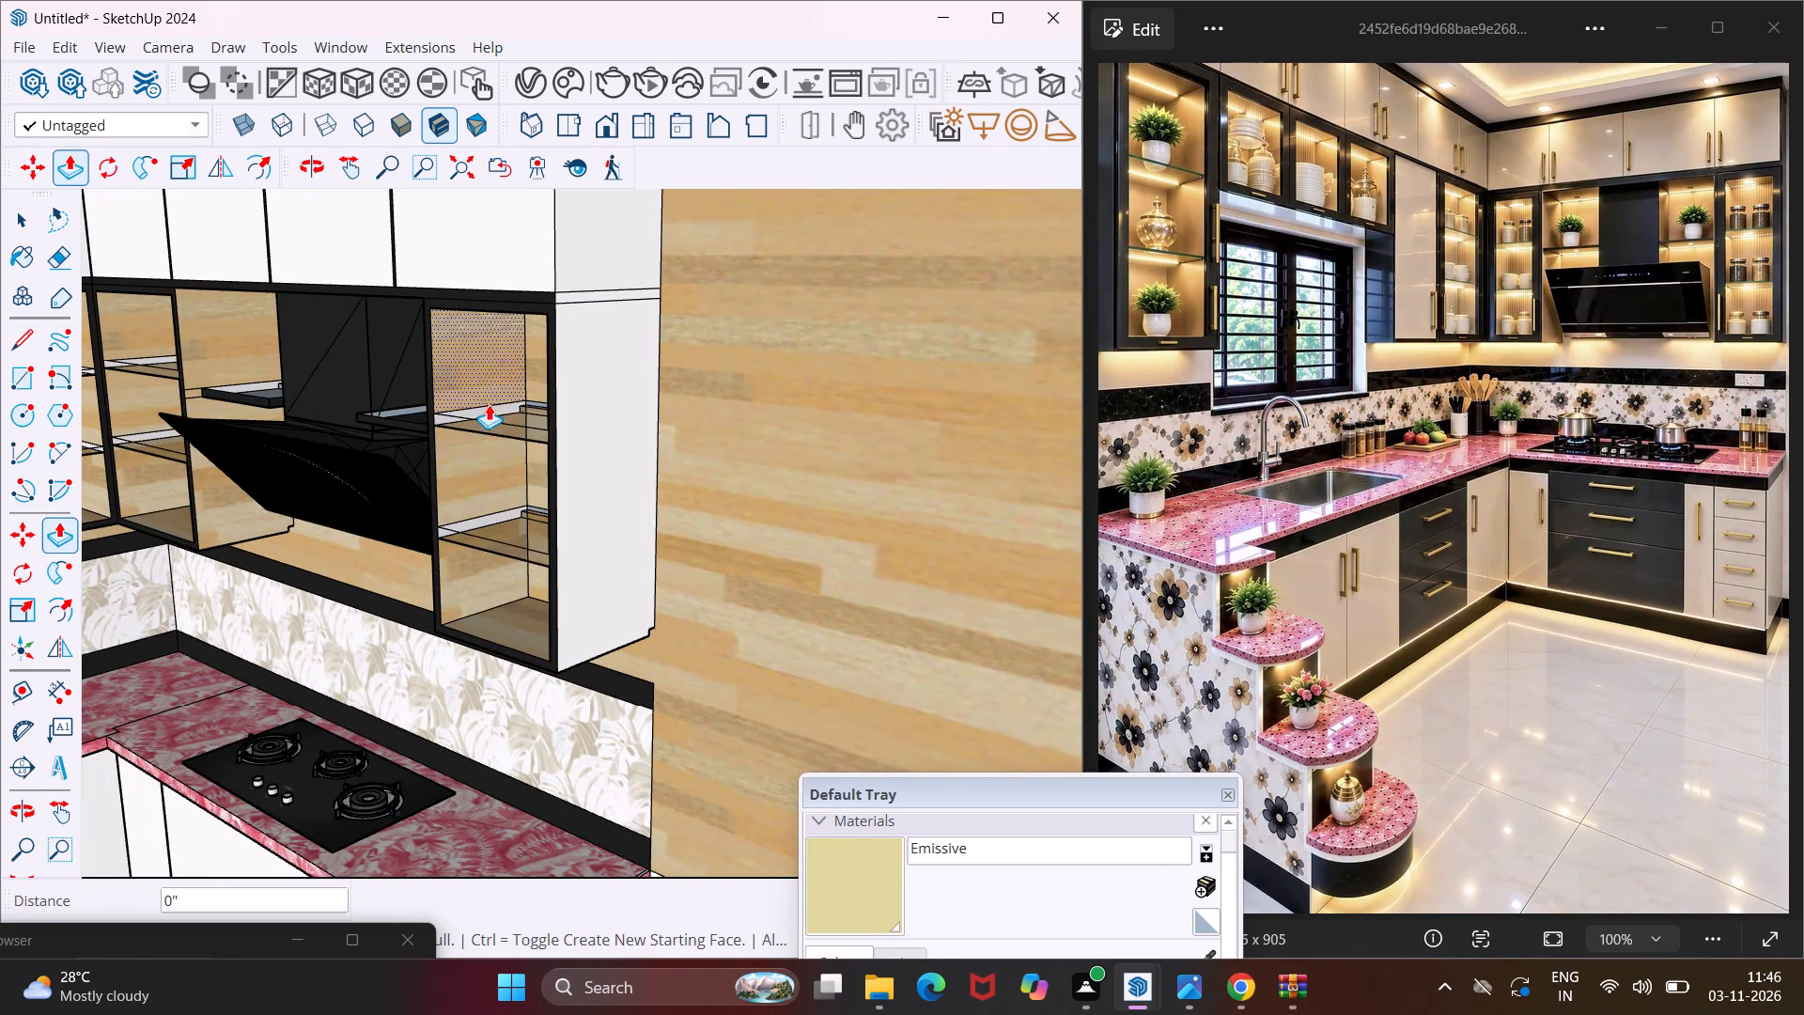
key("space")
Review the whole kitchen model, from the hood wall cabinets to the empty window opening.
middle_click_drag(519, 286, 905, 412)
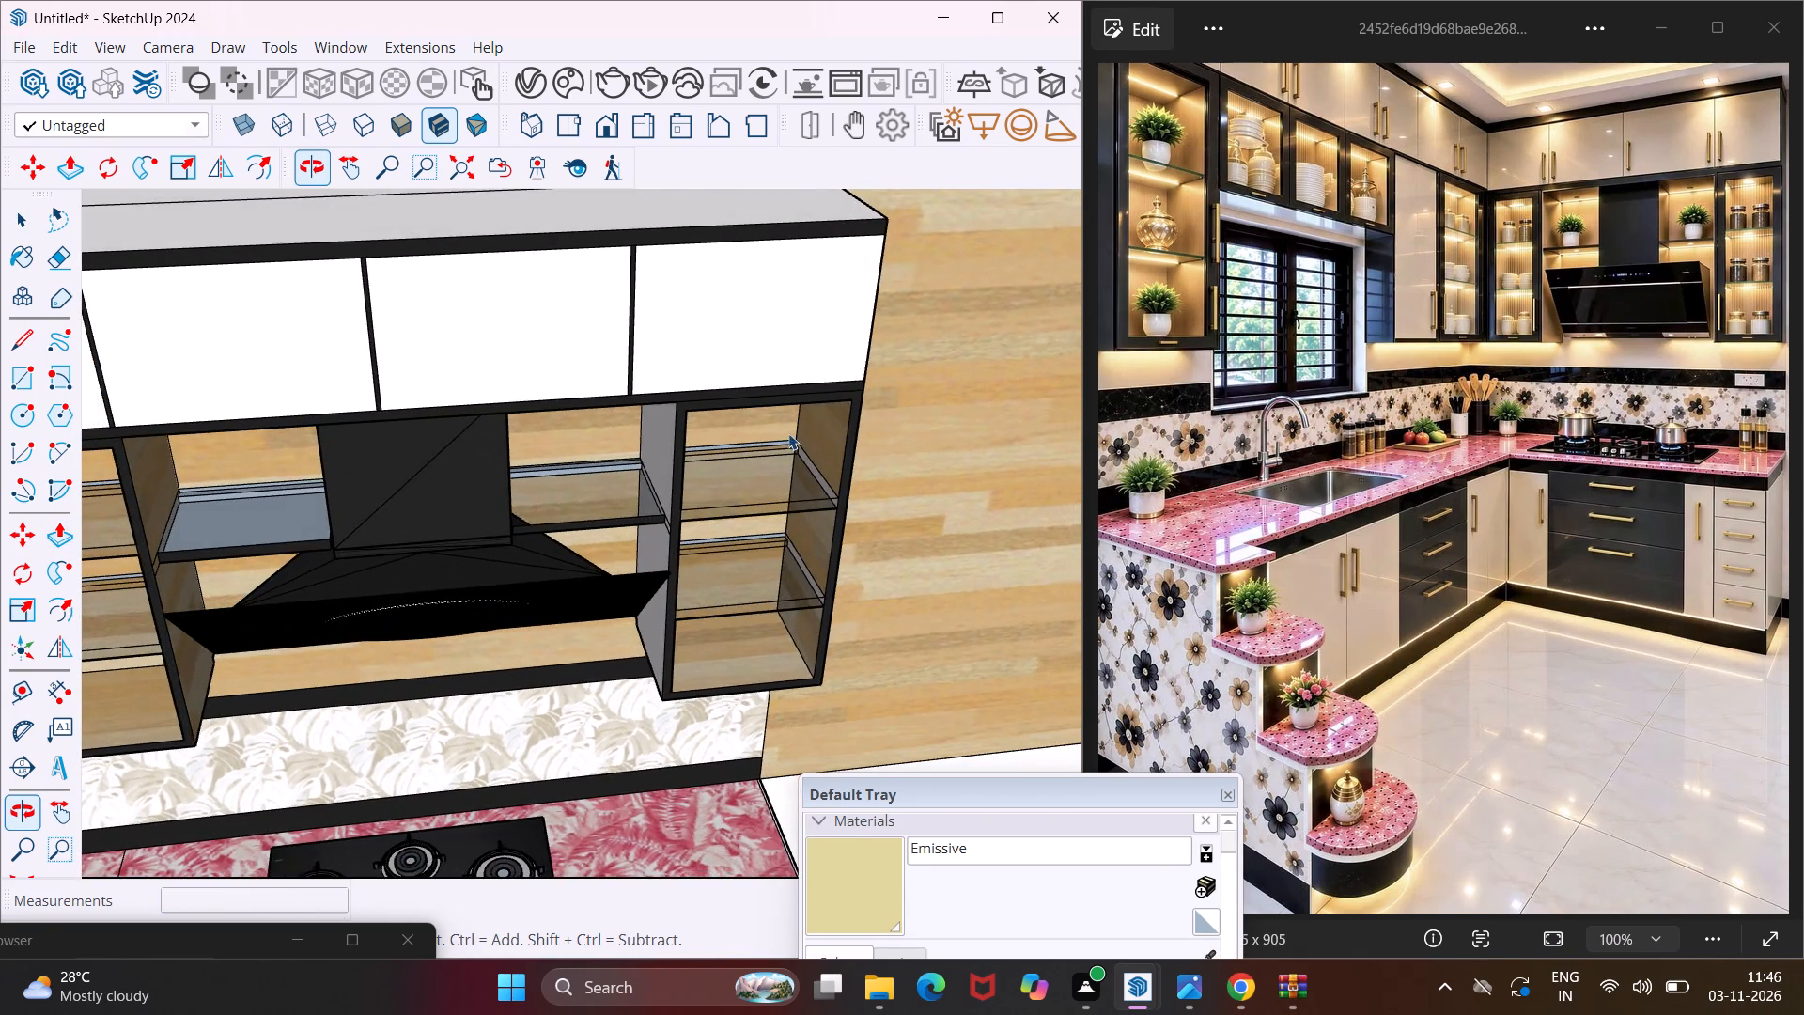
scroll(769, 431, "down", 9)
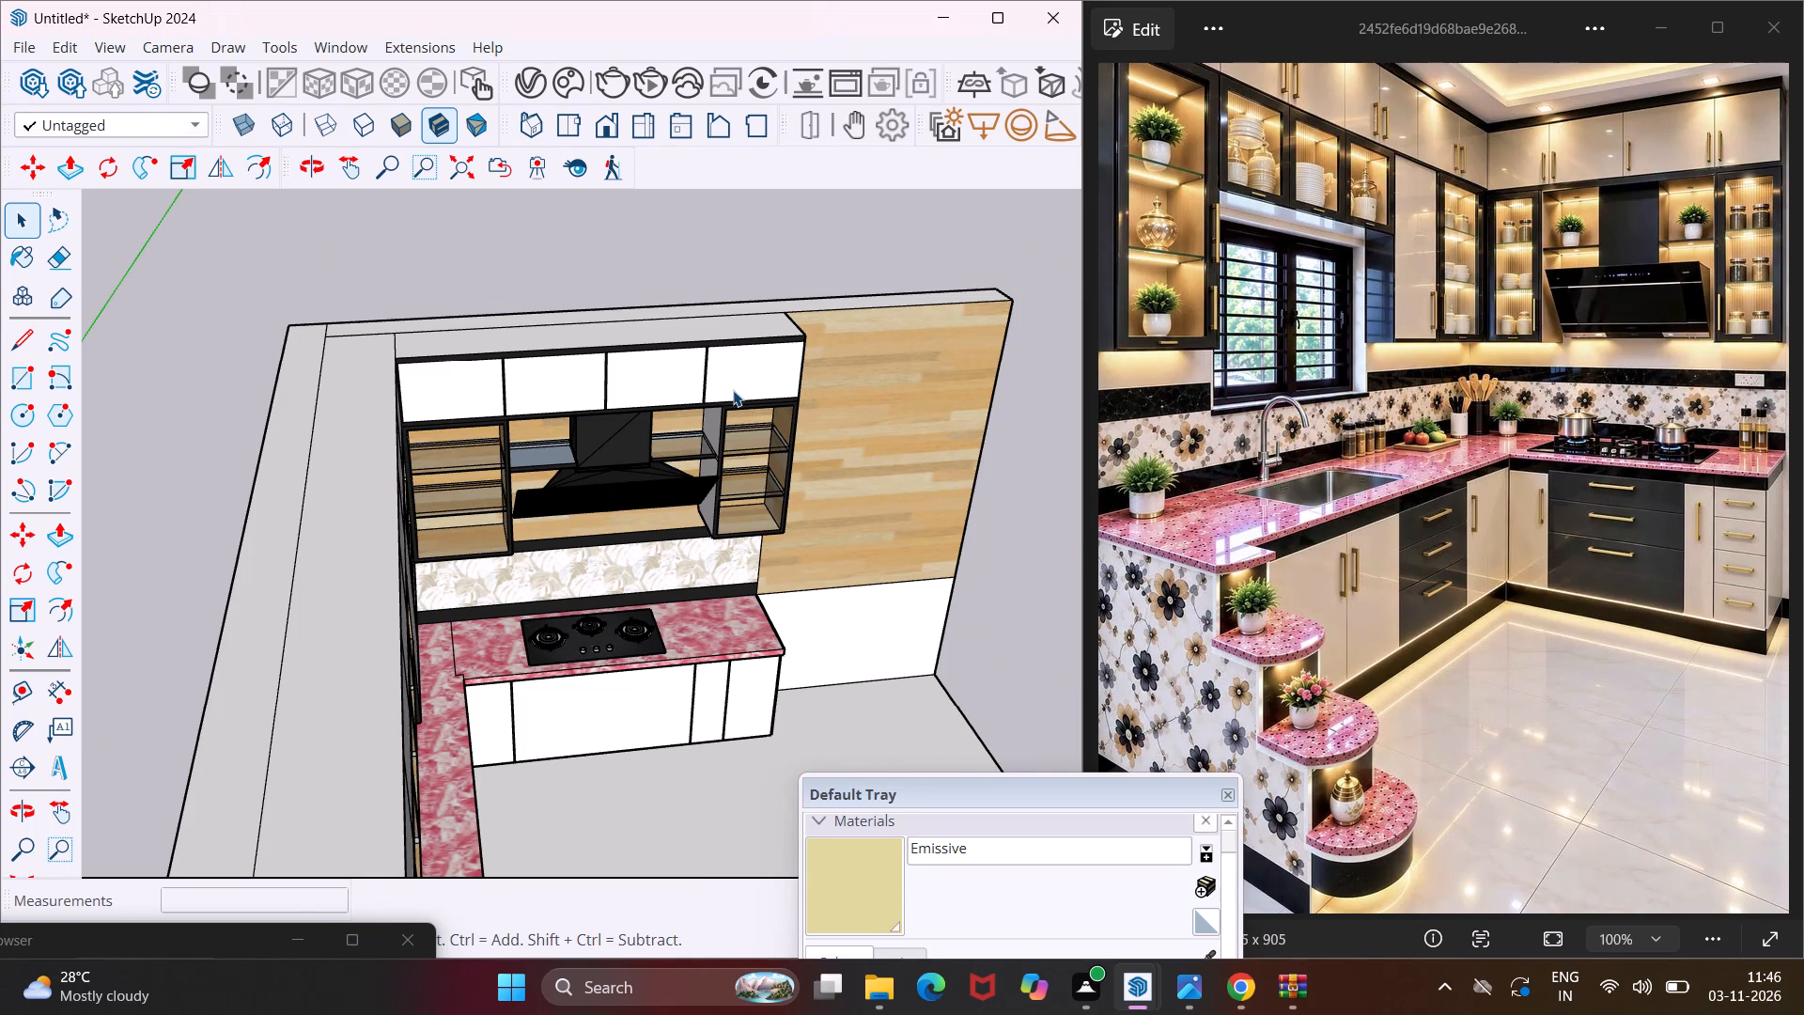
middle_click_drag(733, 390, 566, 191)
scroll(656, 385, "down", 2)
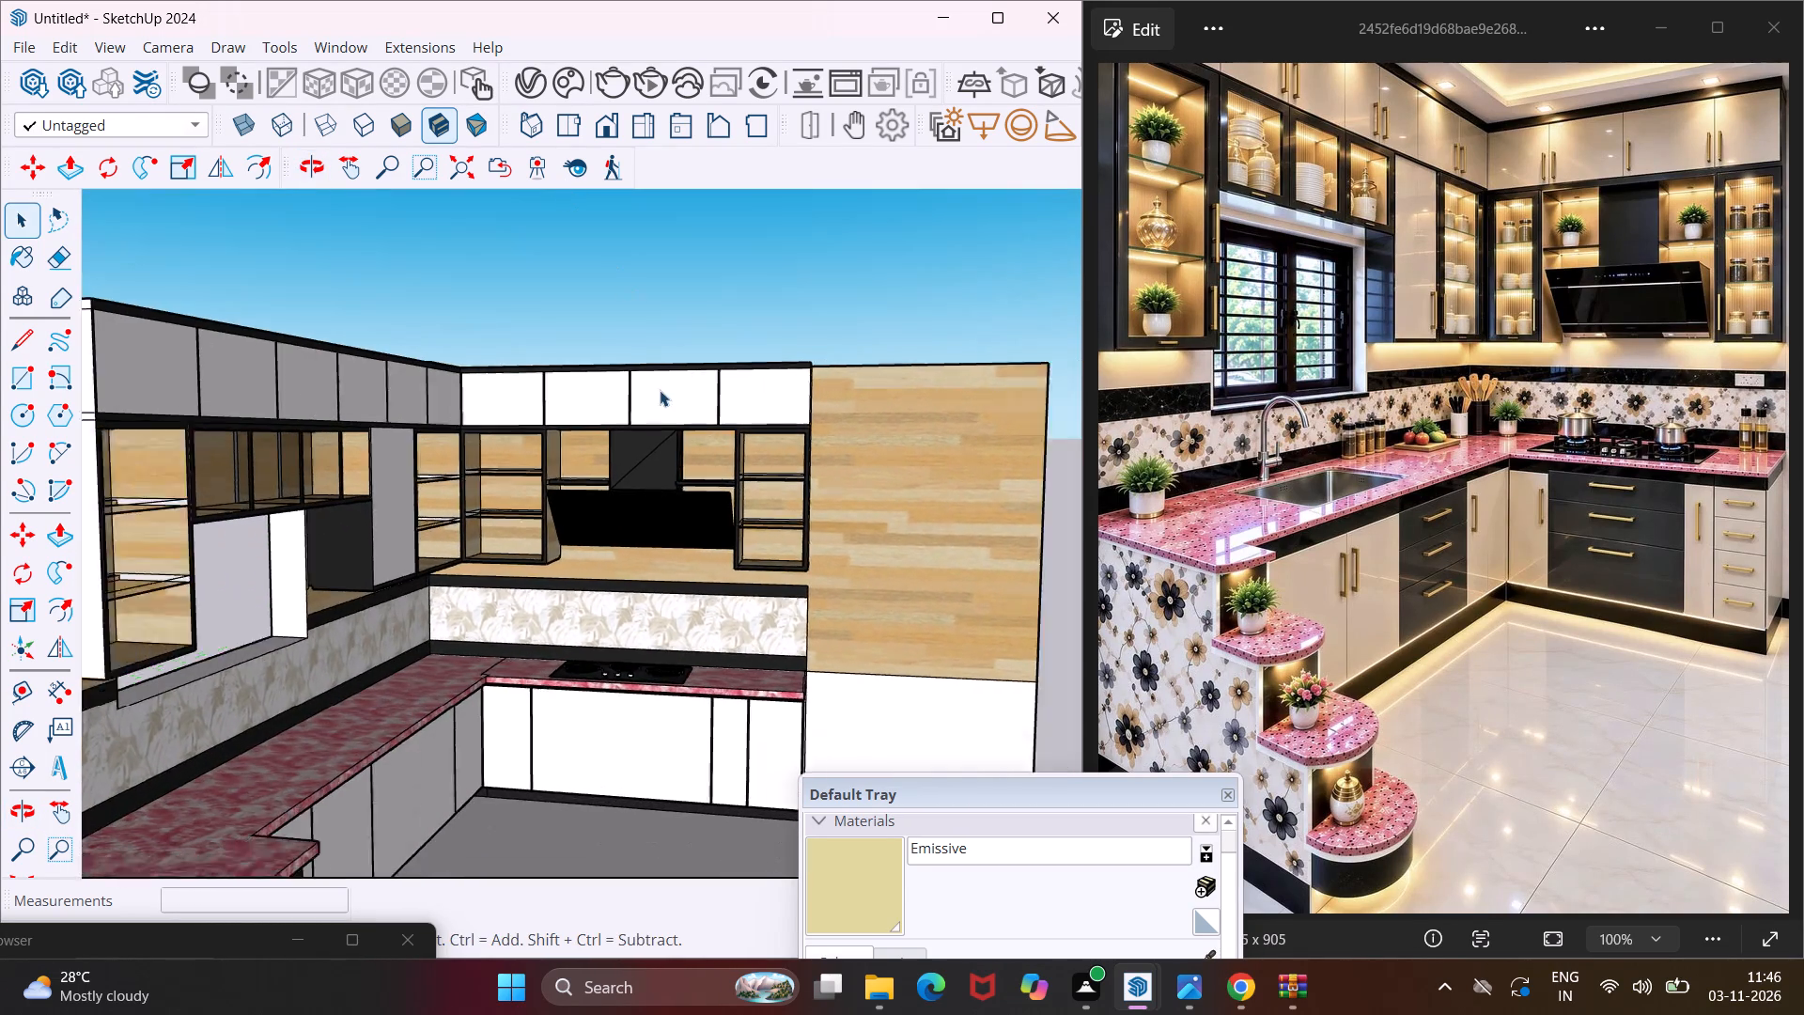
scroll(660, 390, "down", 3)
middle_click_drag(561, 522, 367, 476)
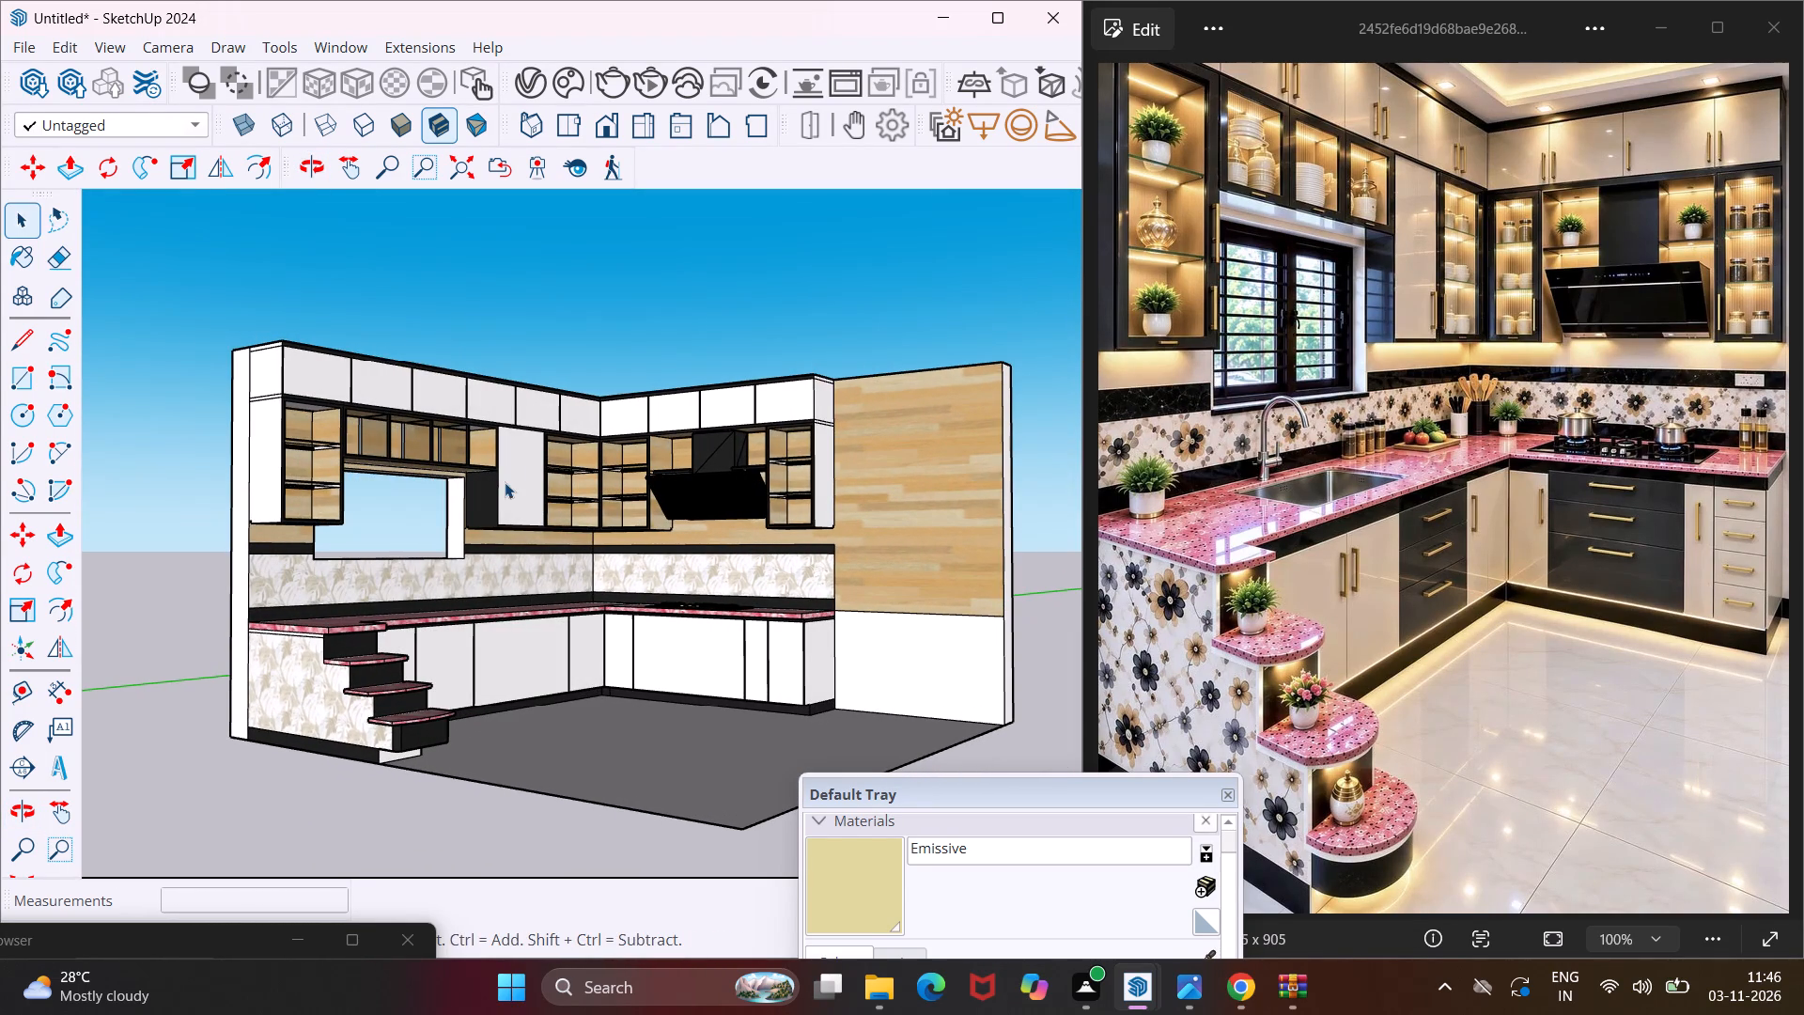
scroll(303, 458, "up", 7)
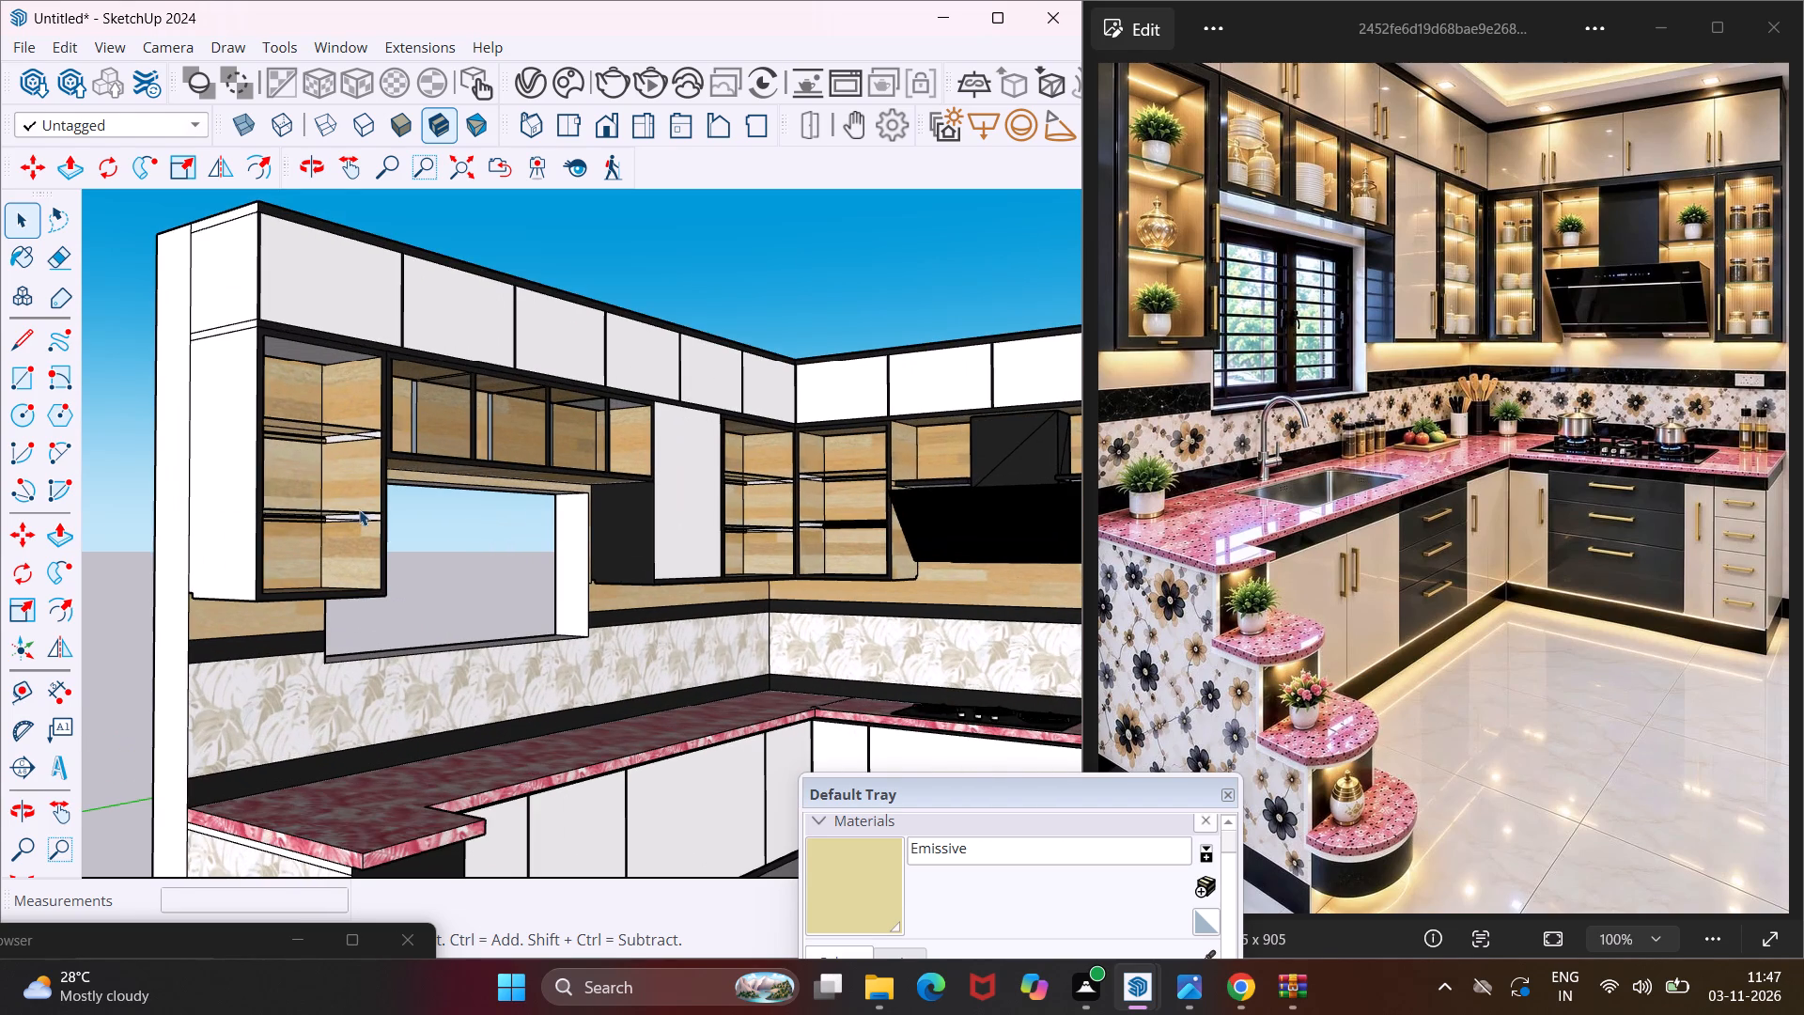
middle_click_drag(359, 509, 195, 459)
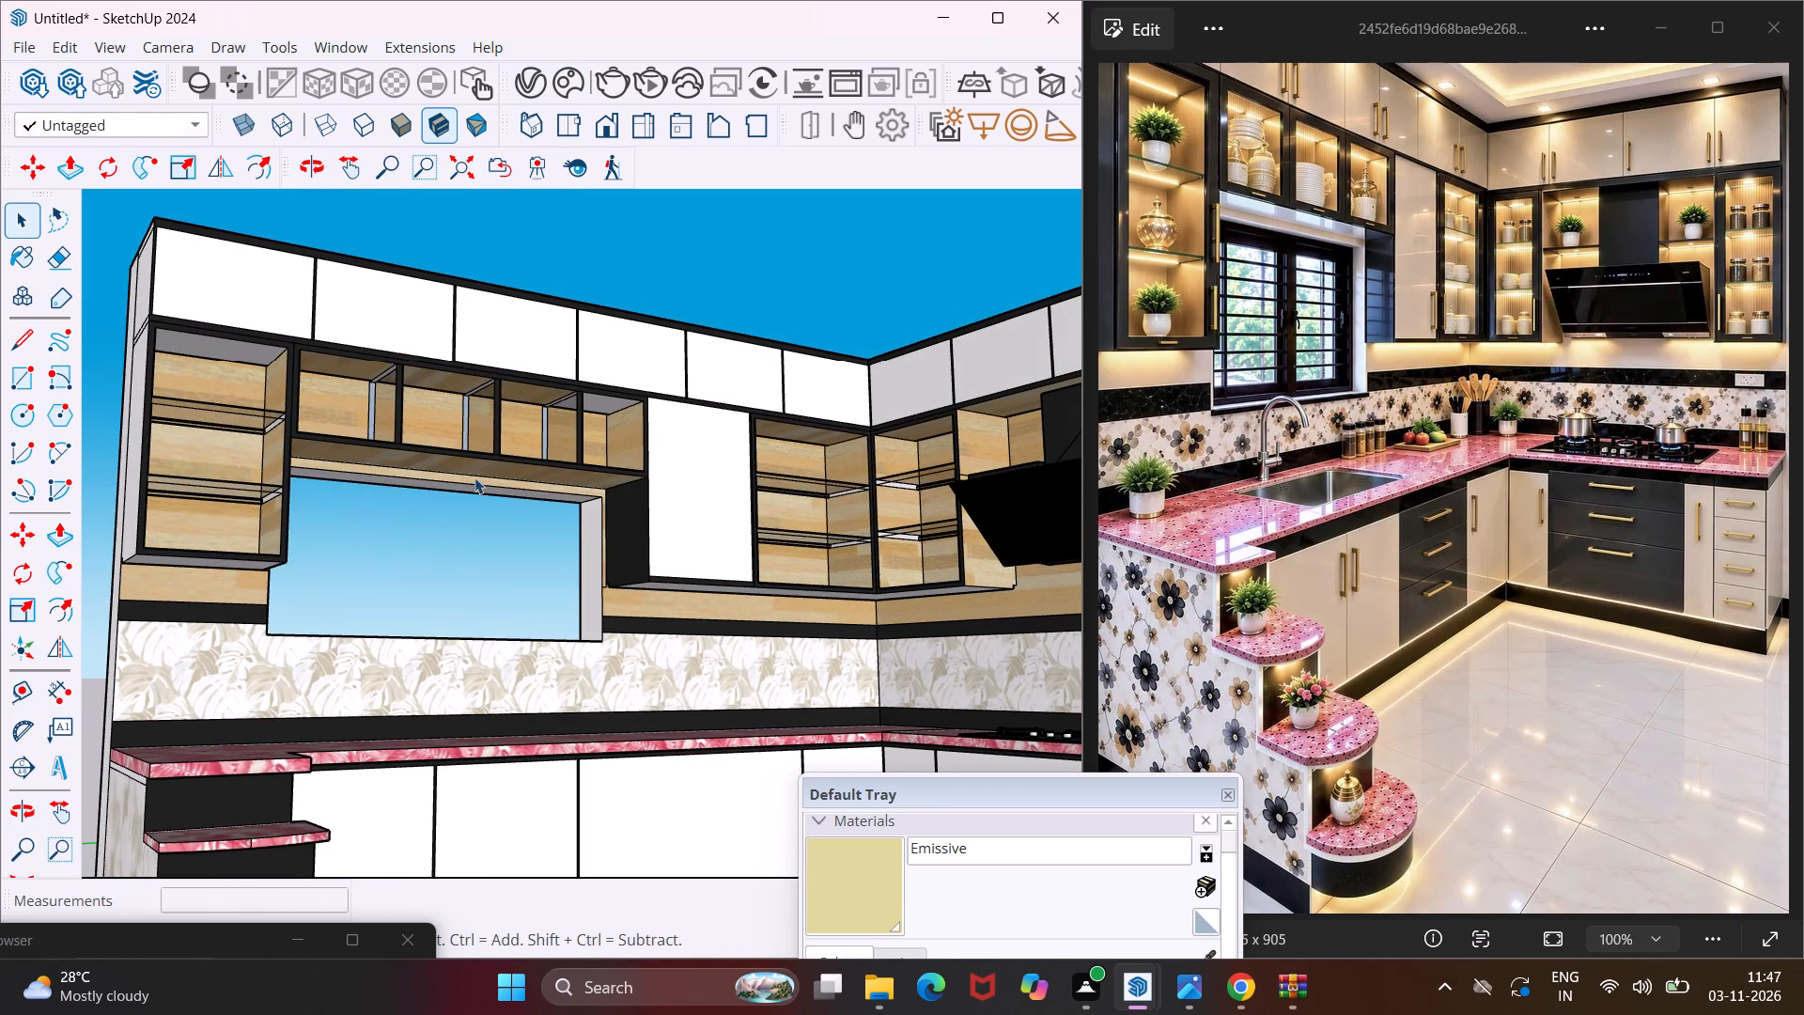
Search 3D Warehouse for "window".
left_click(344, 46)
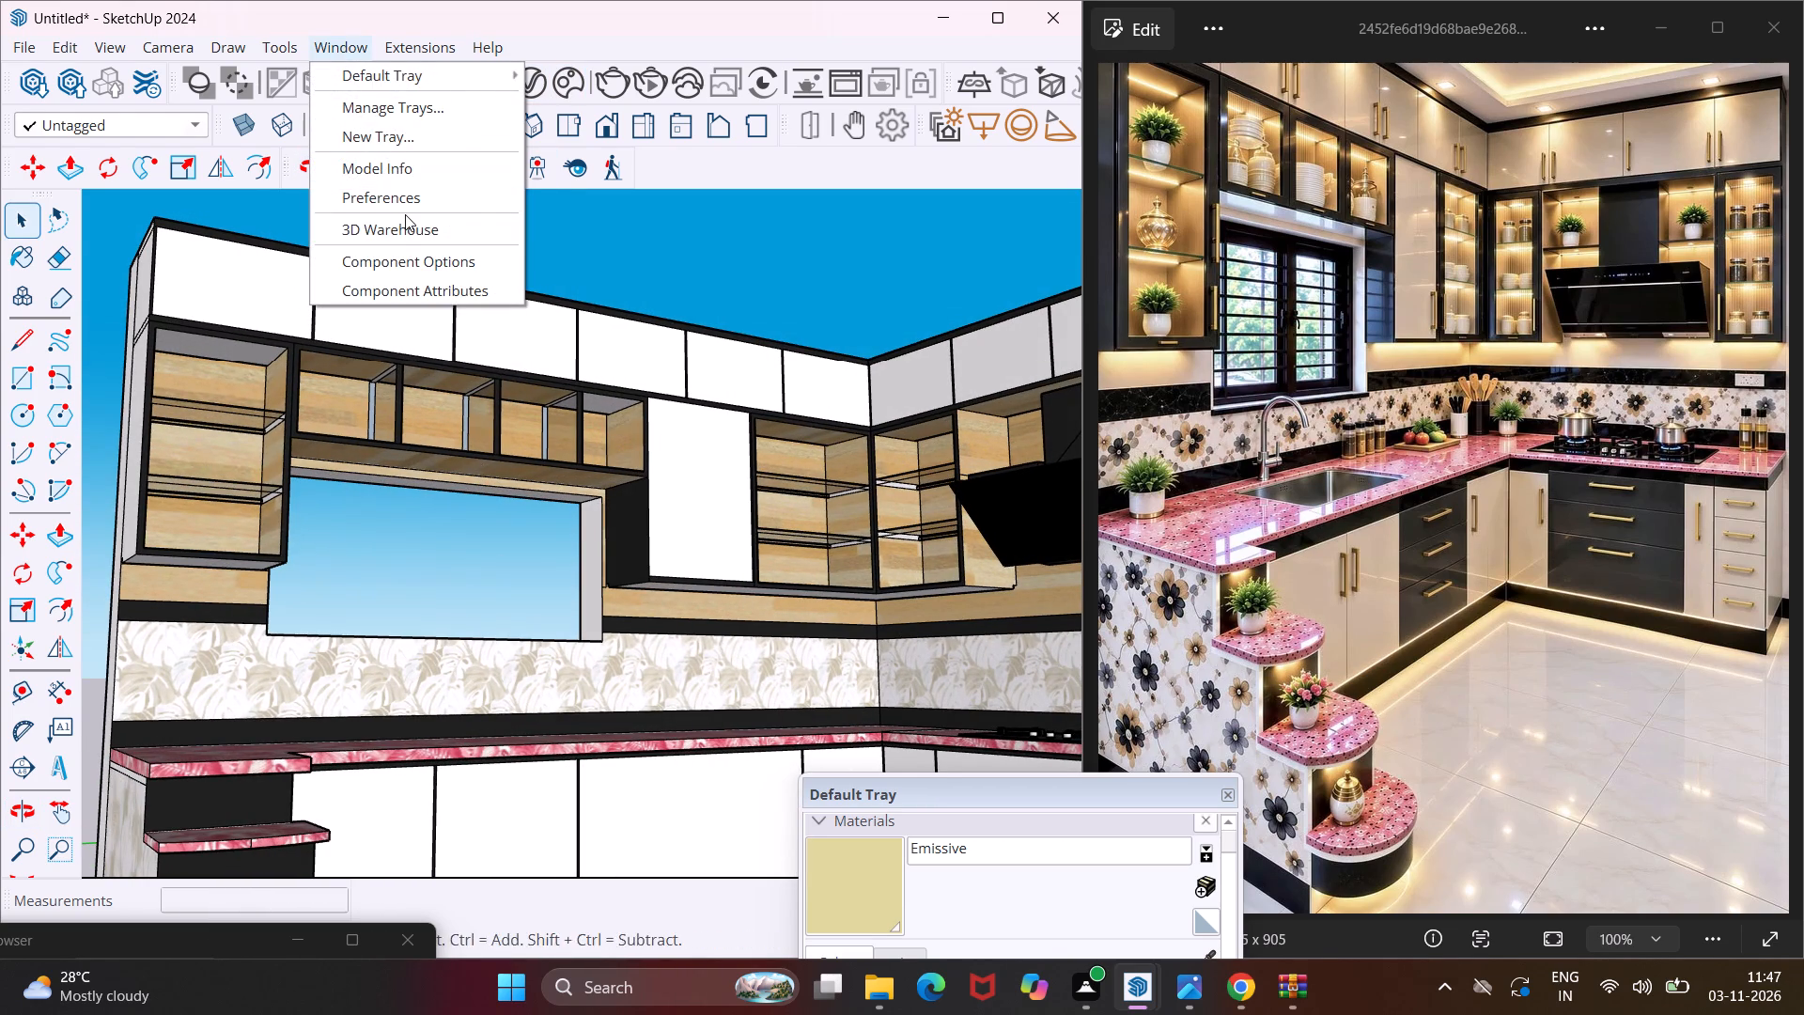
left_click(409, 228)
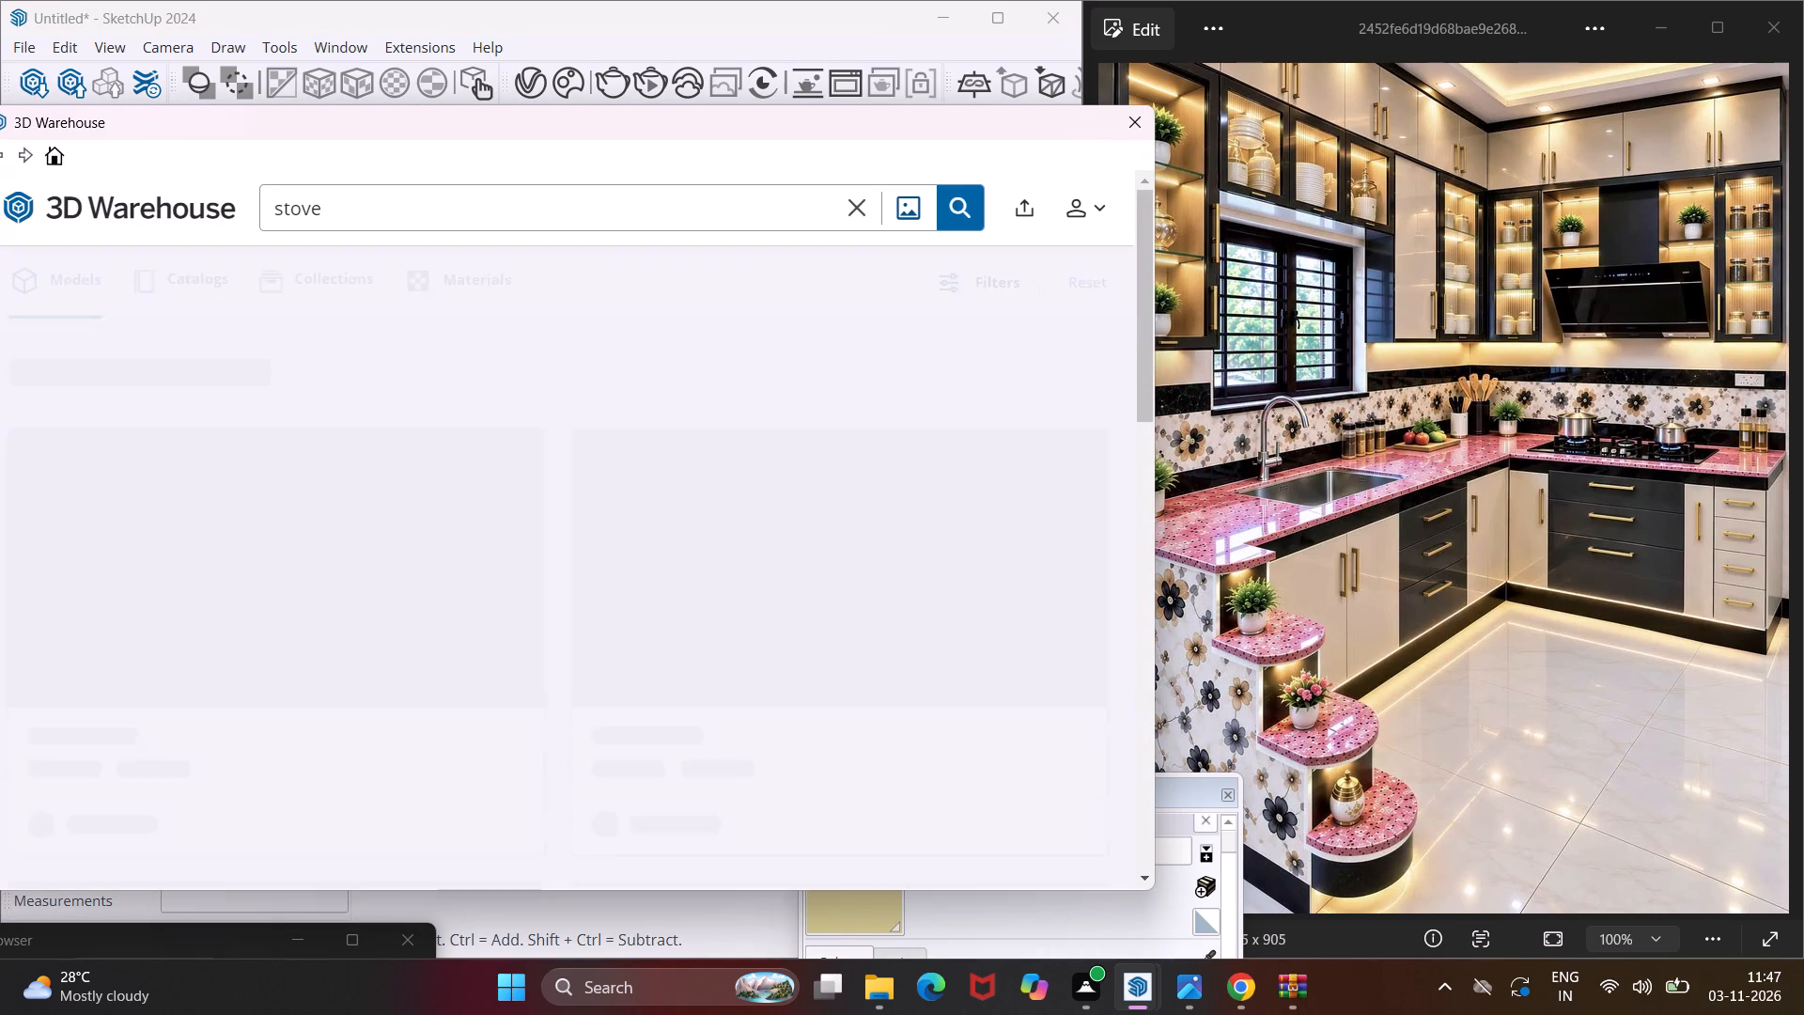
left_click(370, 212)
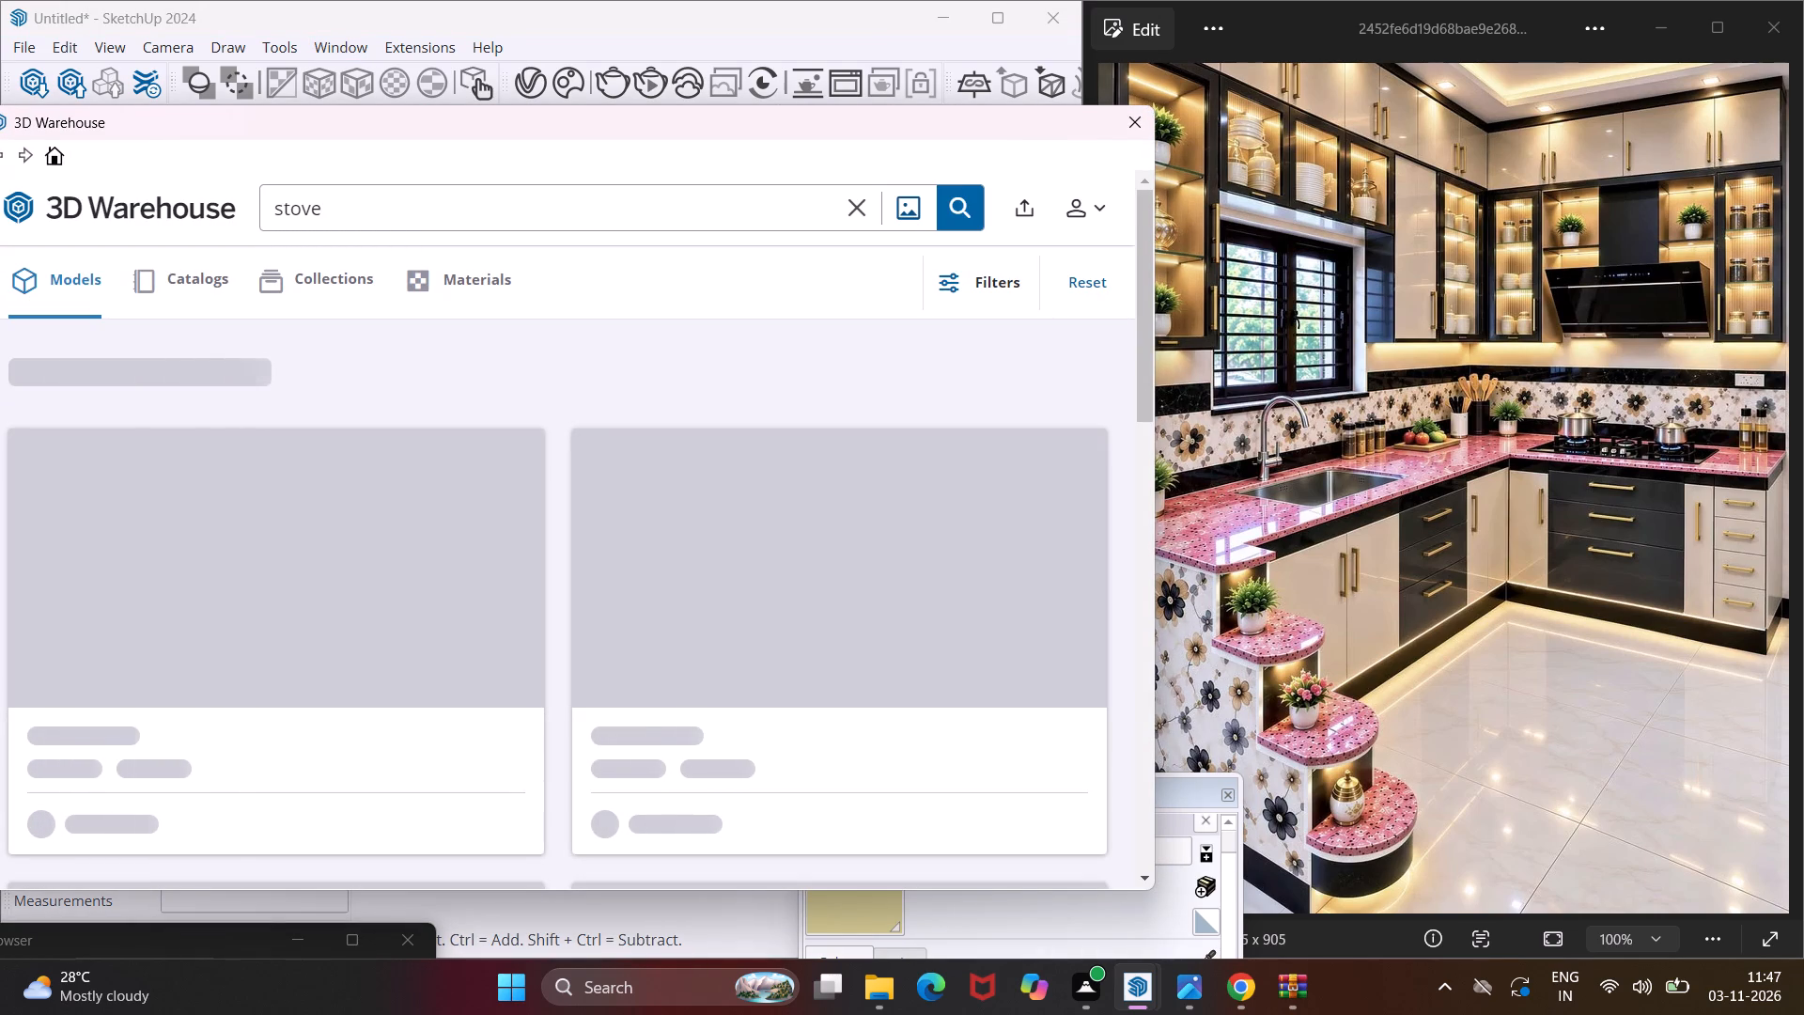
key("BackSpace")
key("BackSpace")
key("BackSpace")
key("BackSpace")
key("BackSpace")
key("BackSpace")
key("BackSpace")
key("BackSpace")
key("BackSpace")
key("BackSpace")
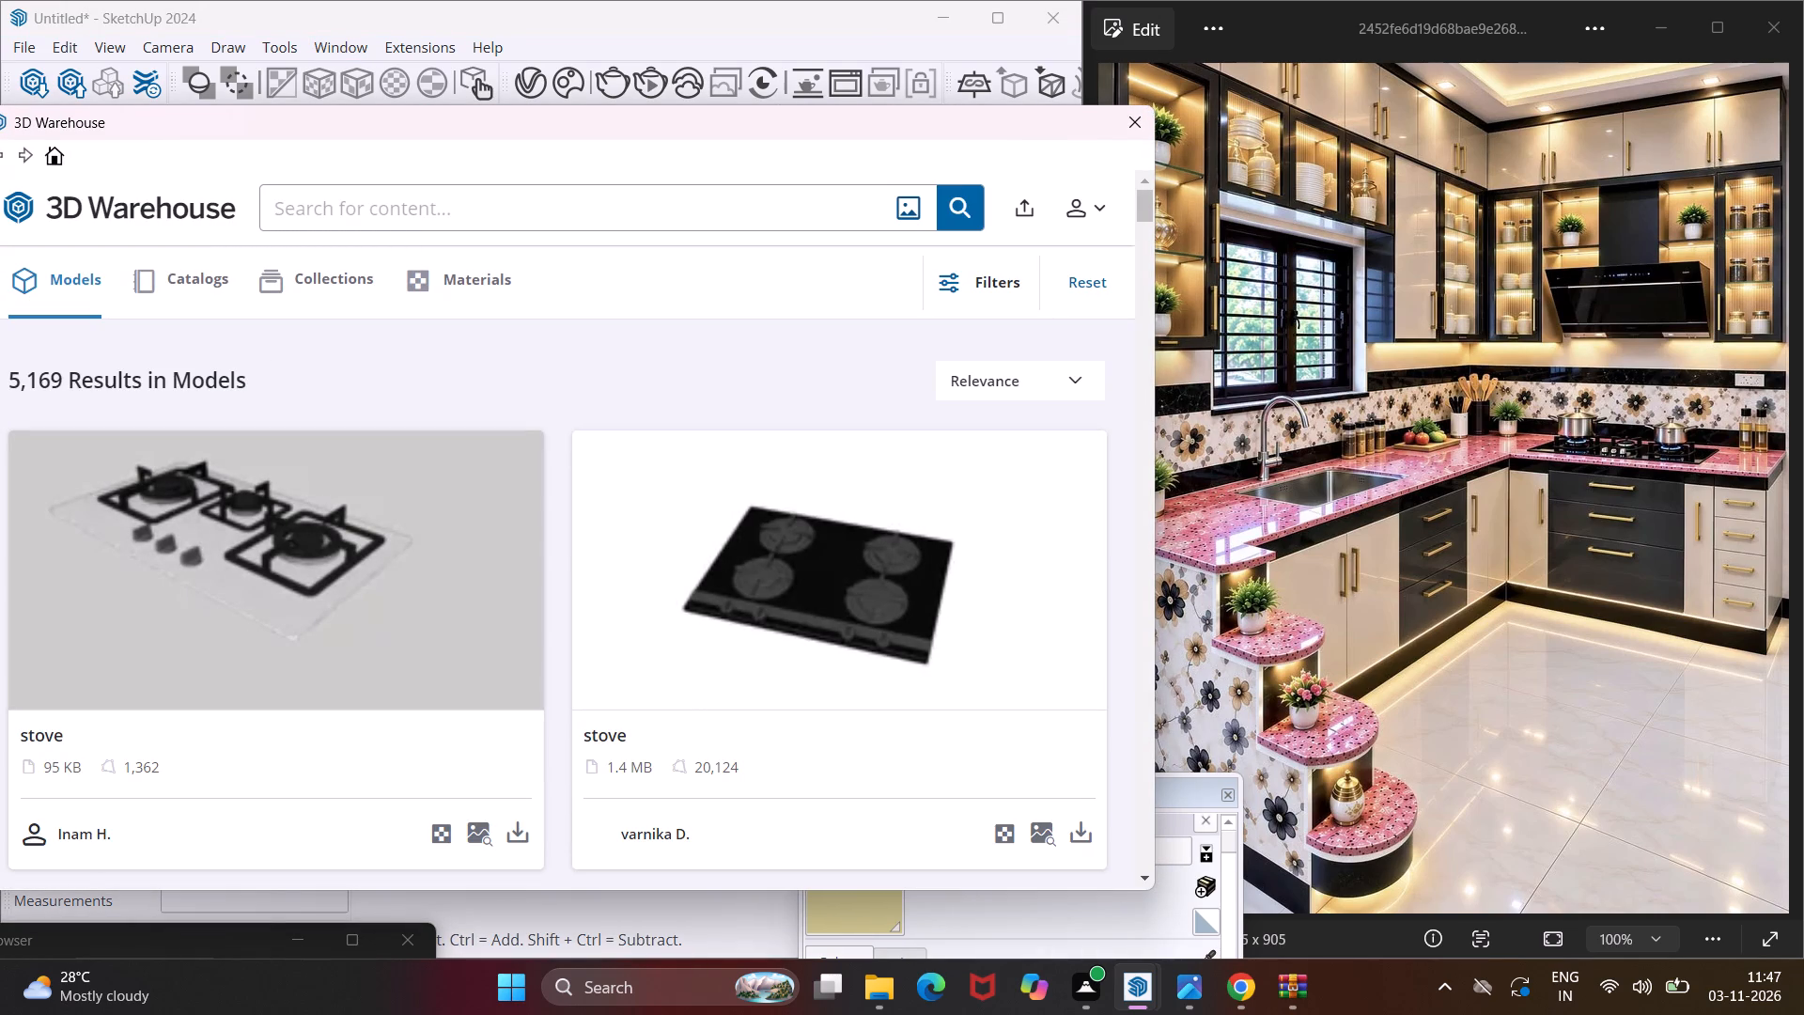
type("win")
type("dow")
key("Return")
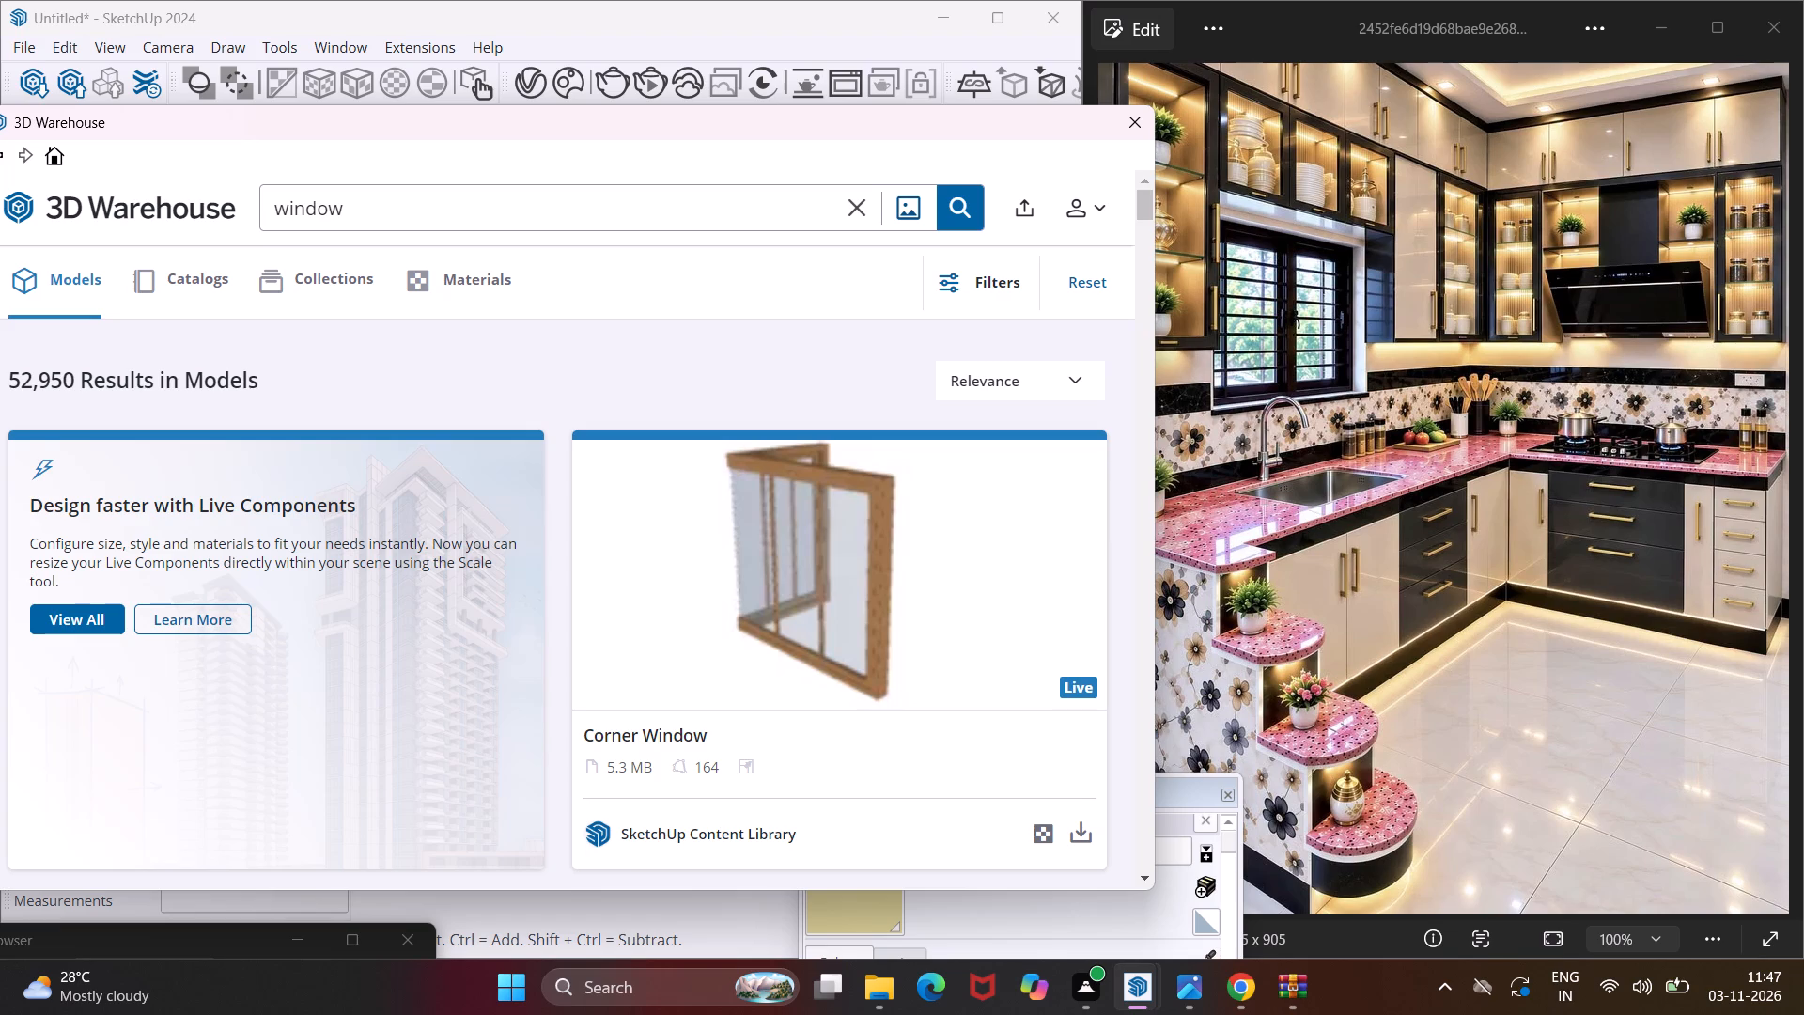
Browse the window models for a dark-framed window with horizontal bars like the one in the reference photo.
scroll(381, 289, "down", 6)
scroll(398, 439, "down", 4)
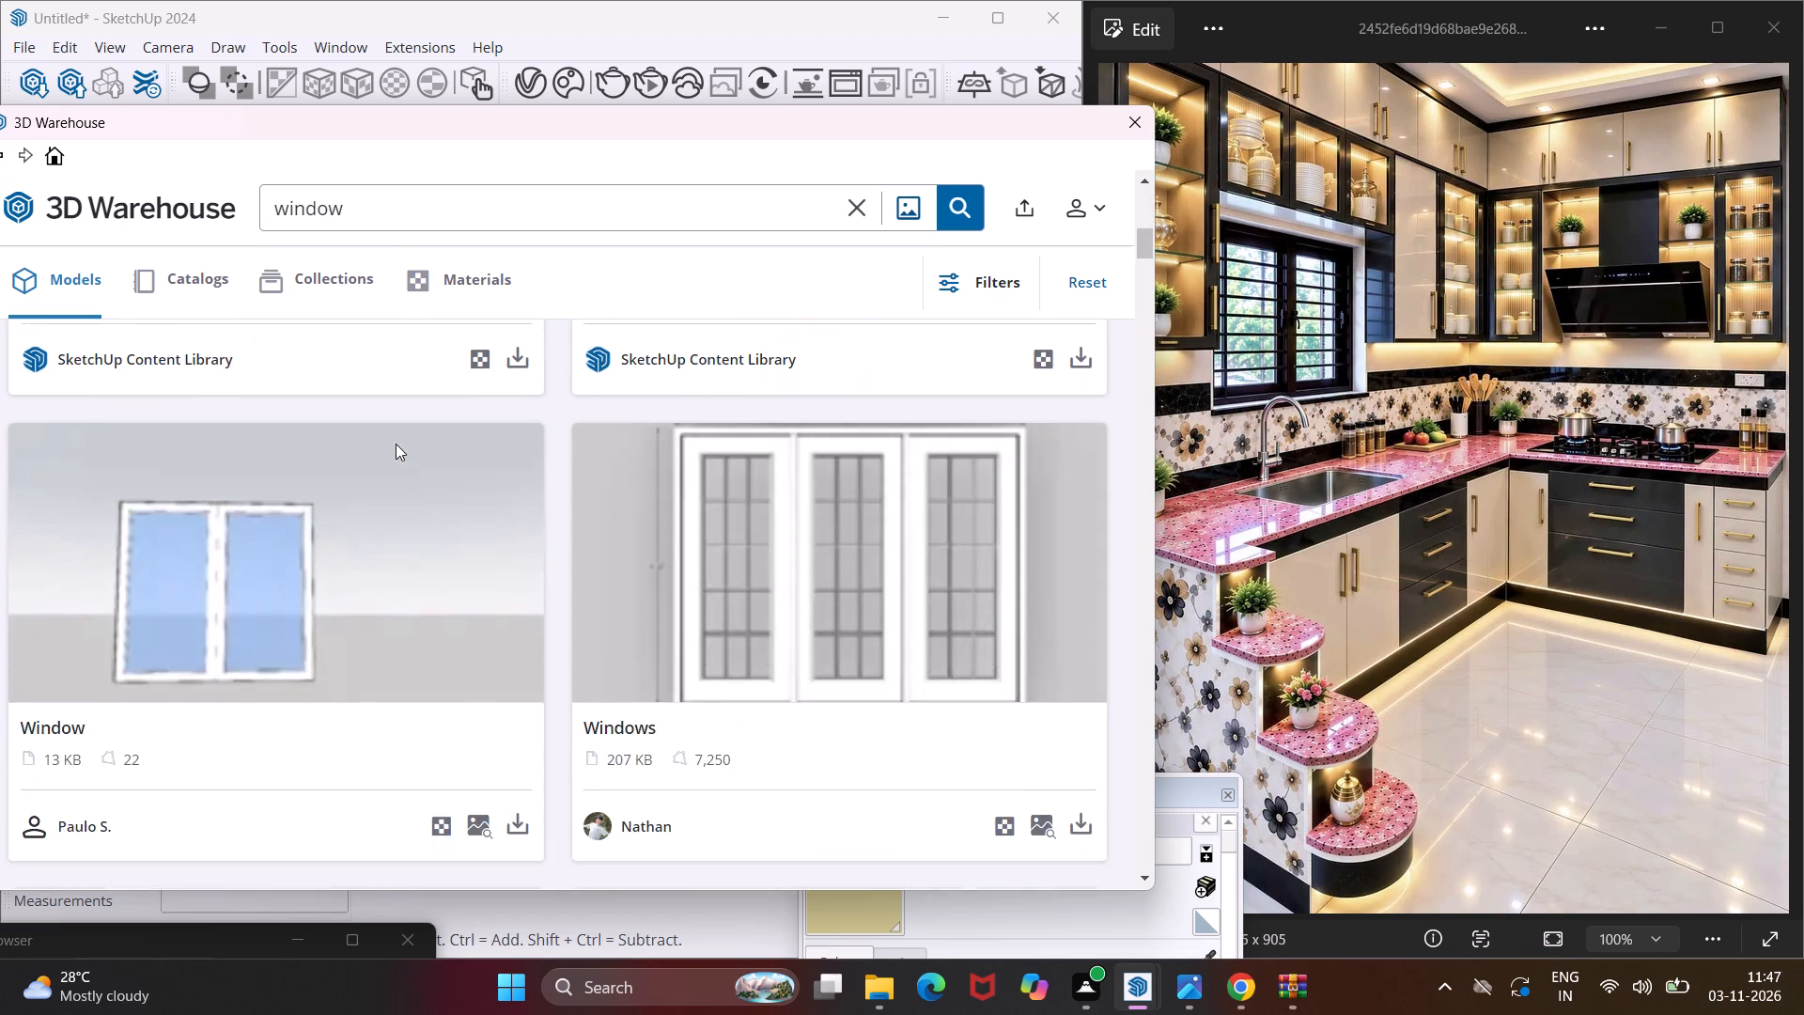
scroll(396, 444, "down", 8)
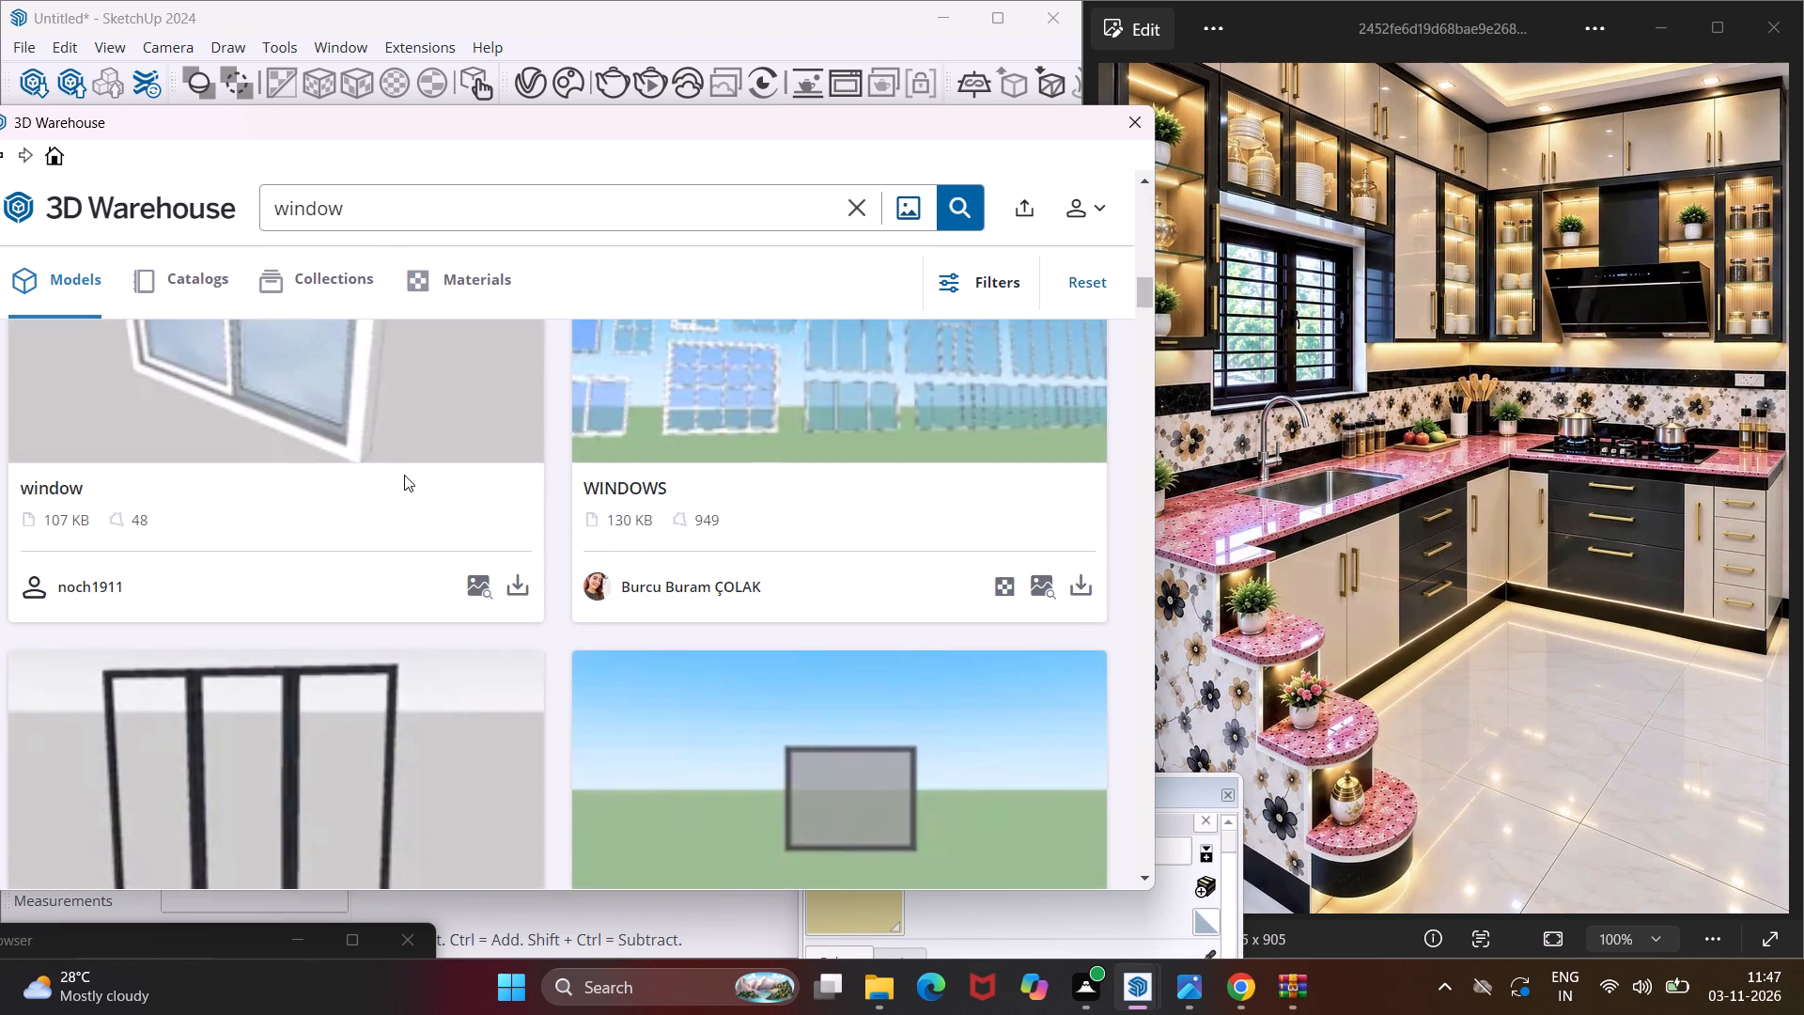
scroll(404, 475, "down", 7)
scroll(408, 478, "up", 1)
scroll(408, 478, "down", 5)
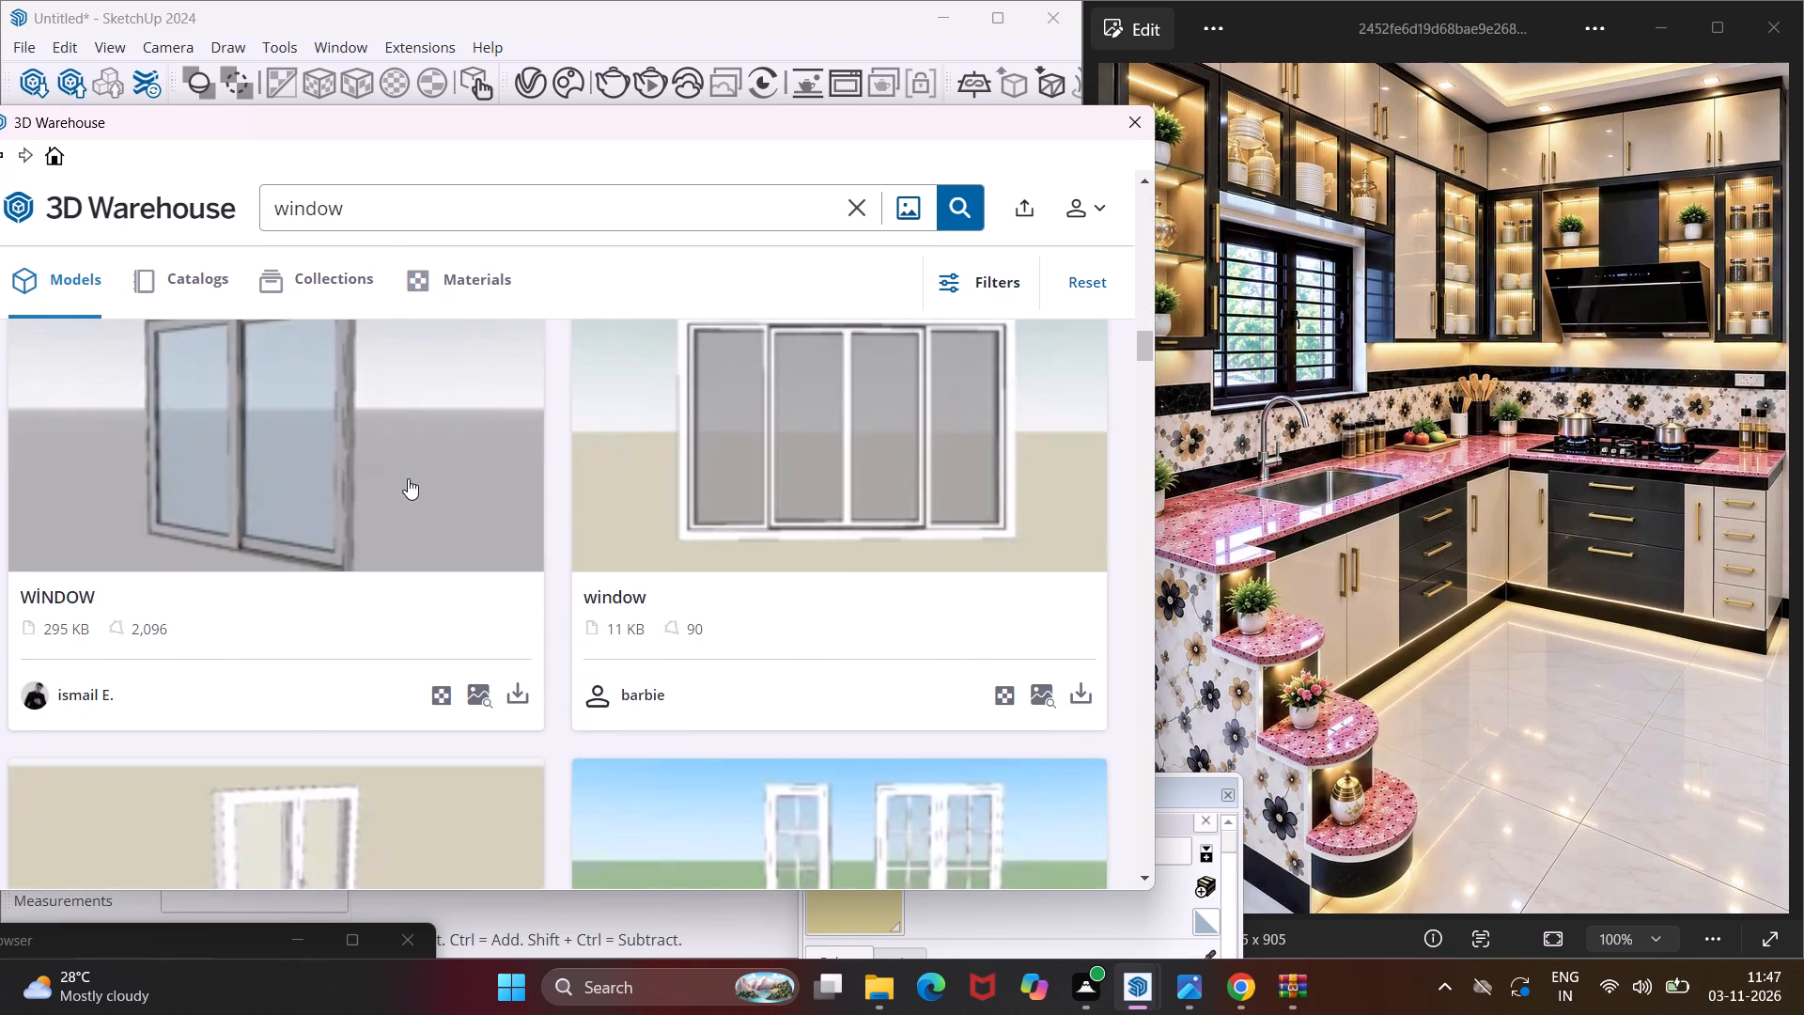
scroll(408, 478, "down", 10)
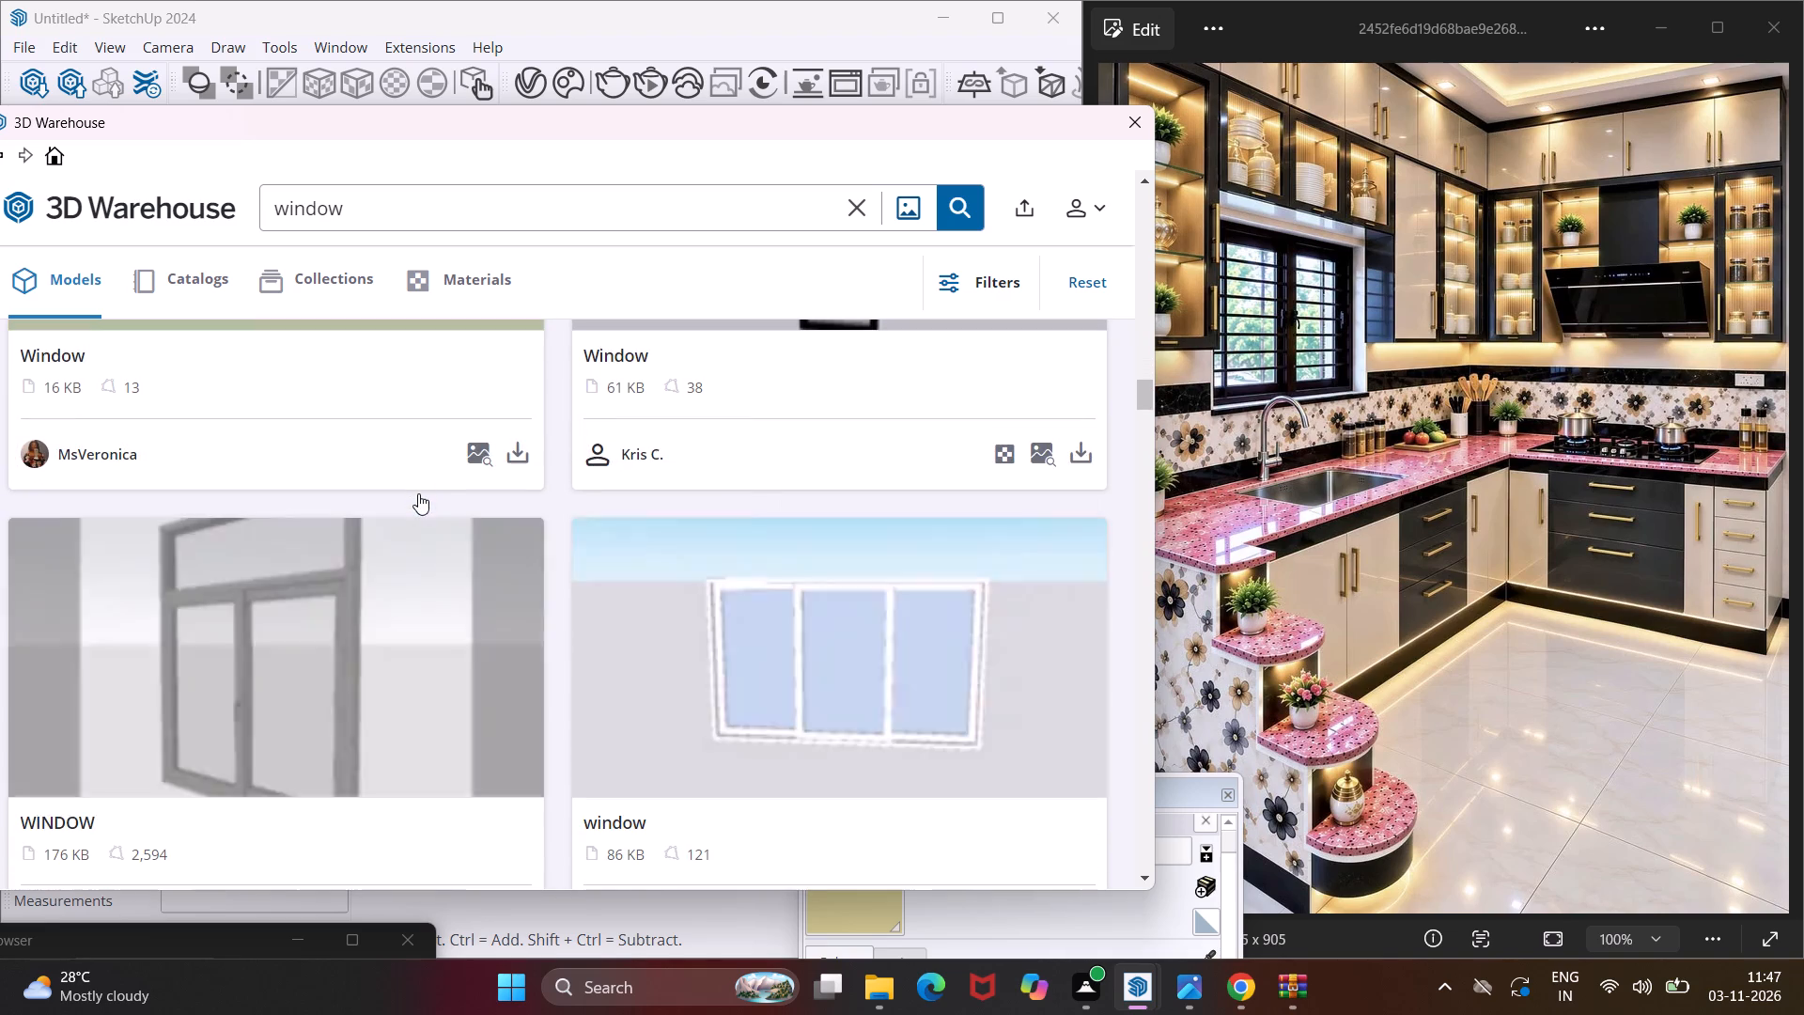
scroll(418, 493, "down", 10)
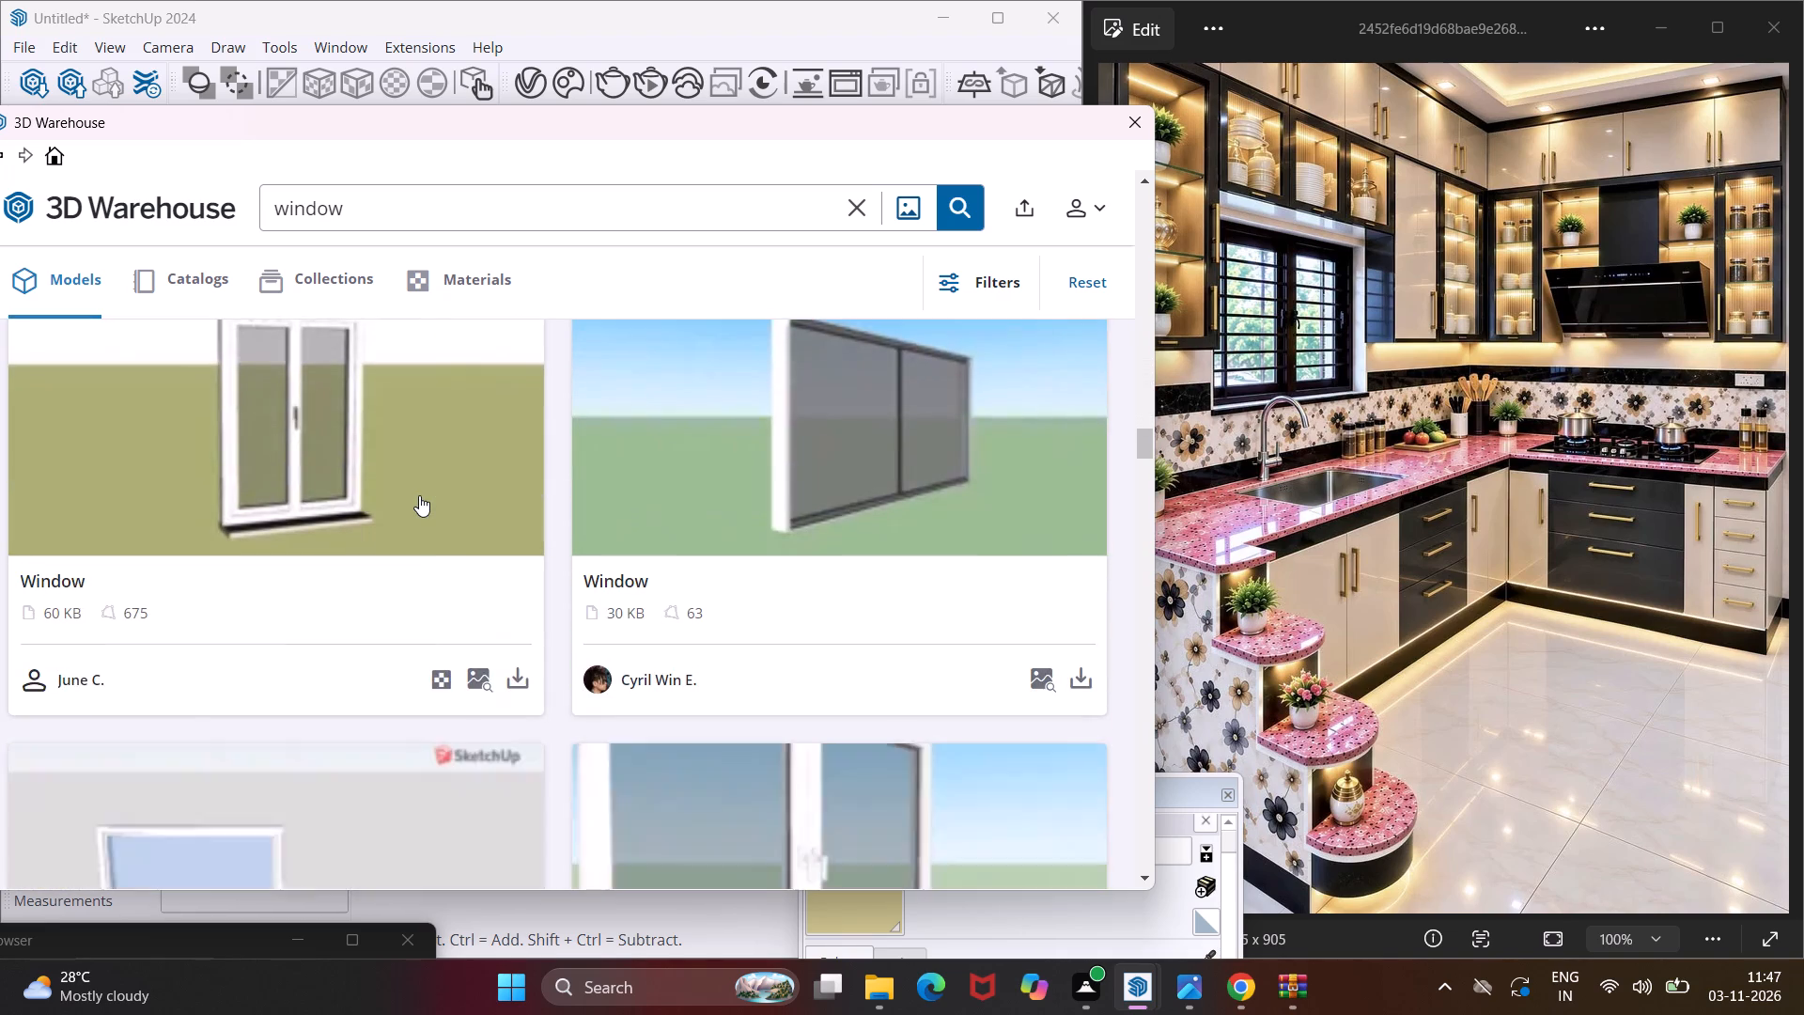
scroll(419, 495, "down", 8)
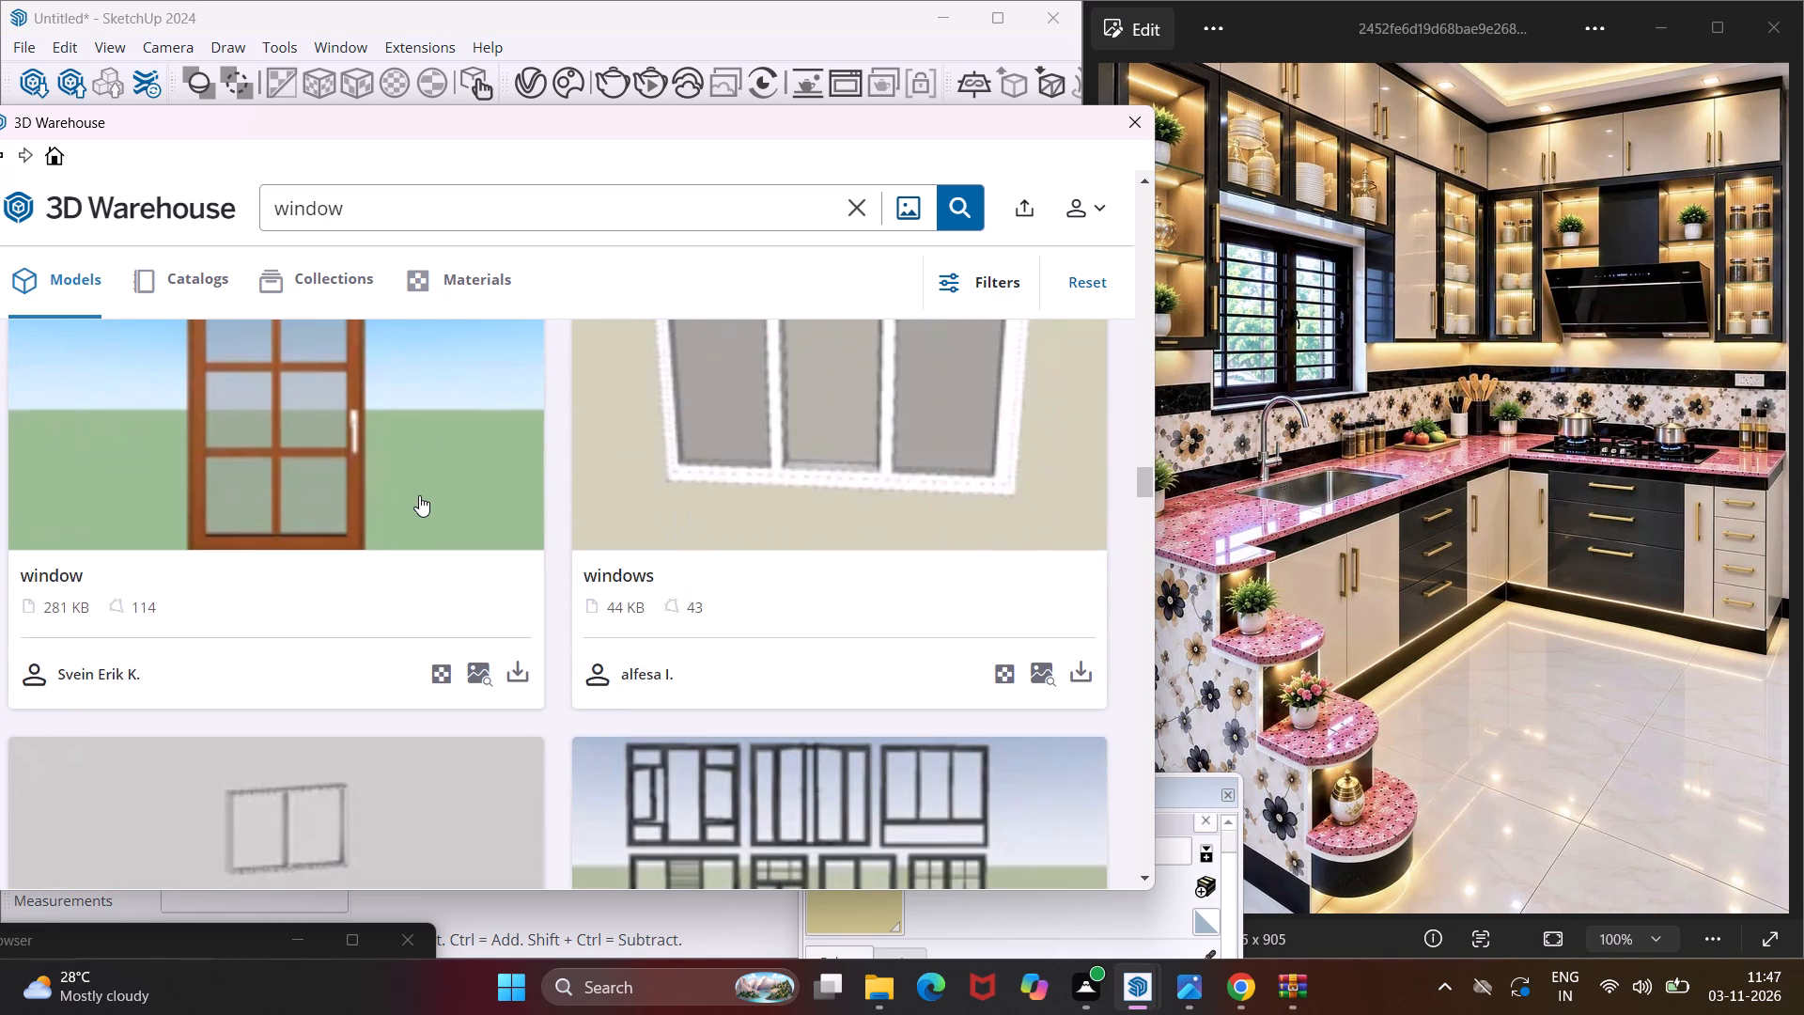
scroll(419, 495, "down", 4)
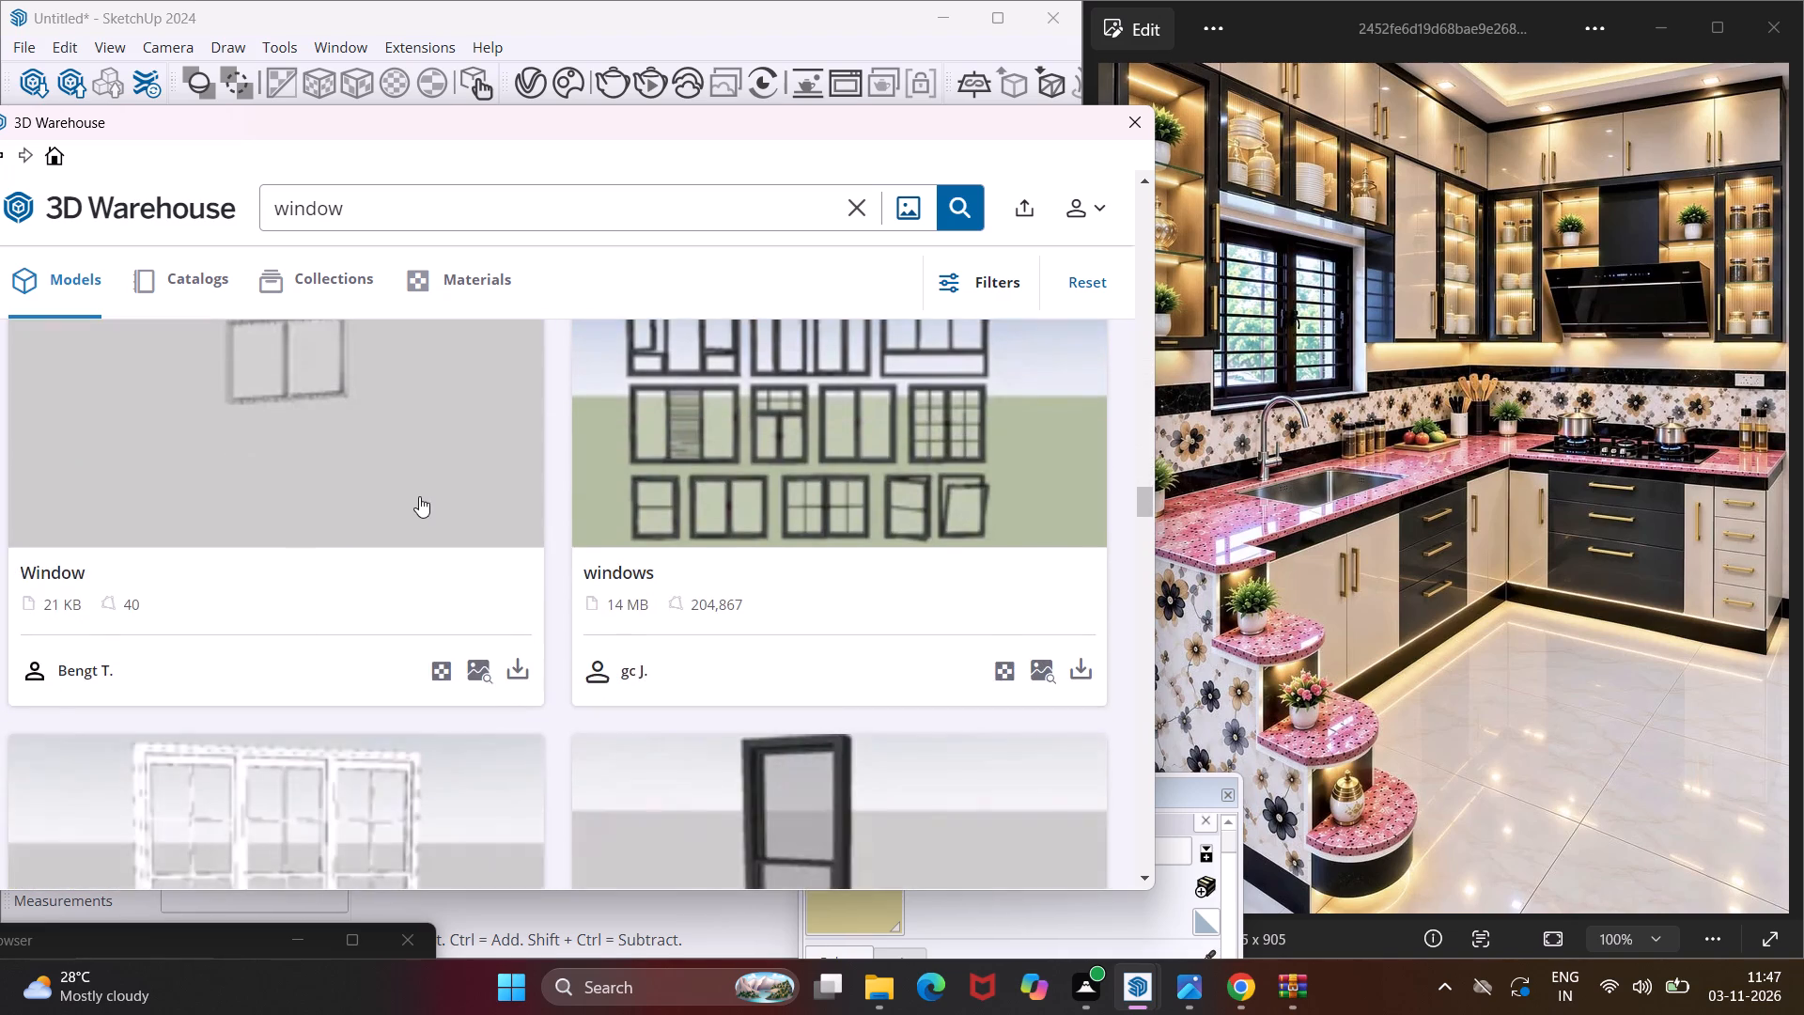
scroll(419, 496, "down", 19)
scroll(419, 496, "down", 3)
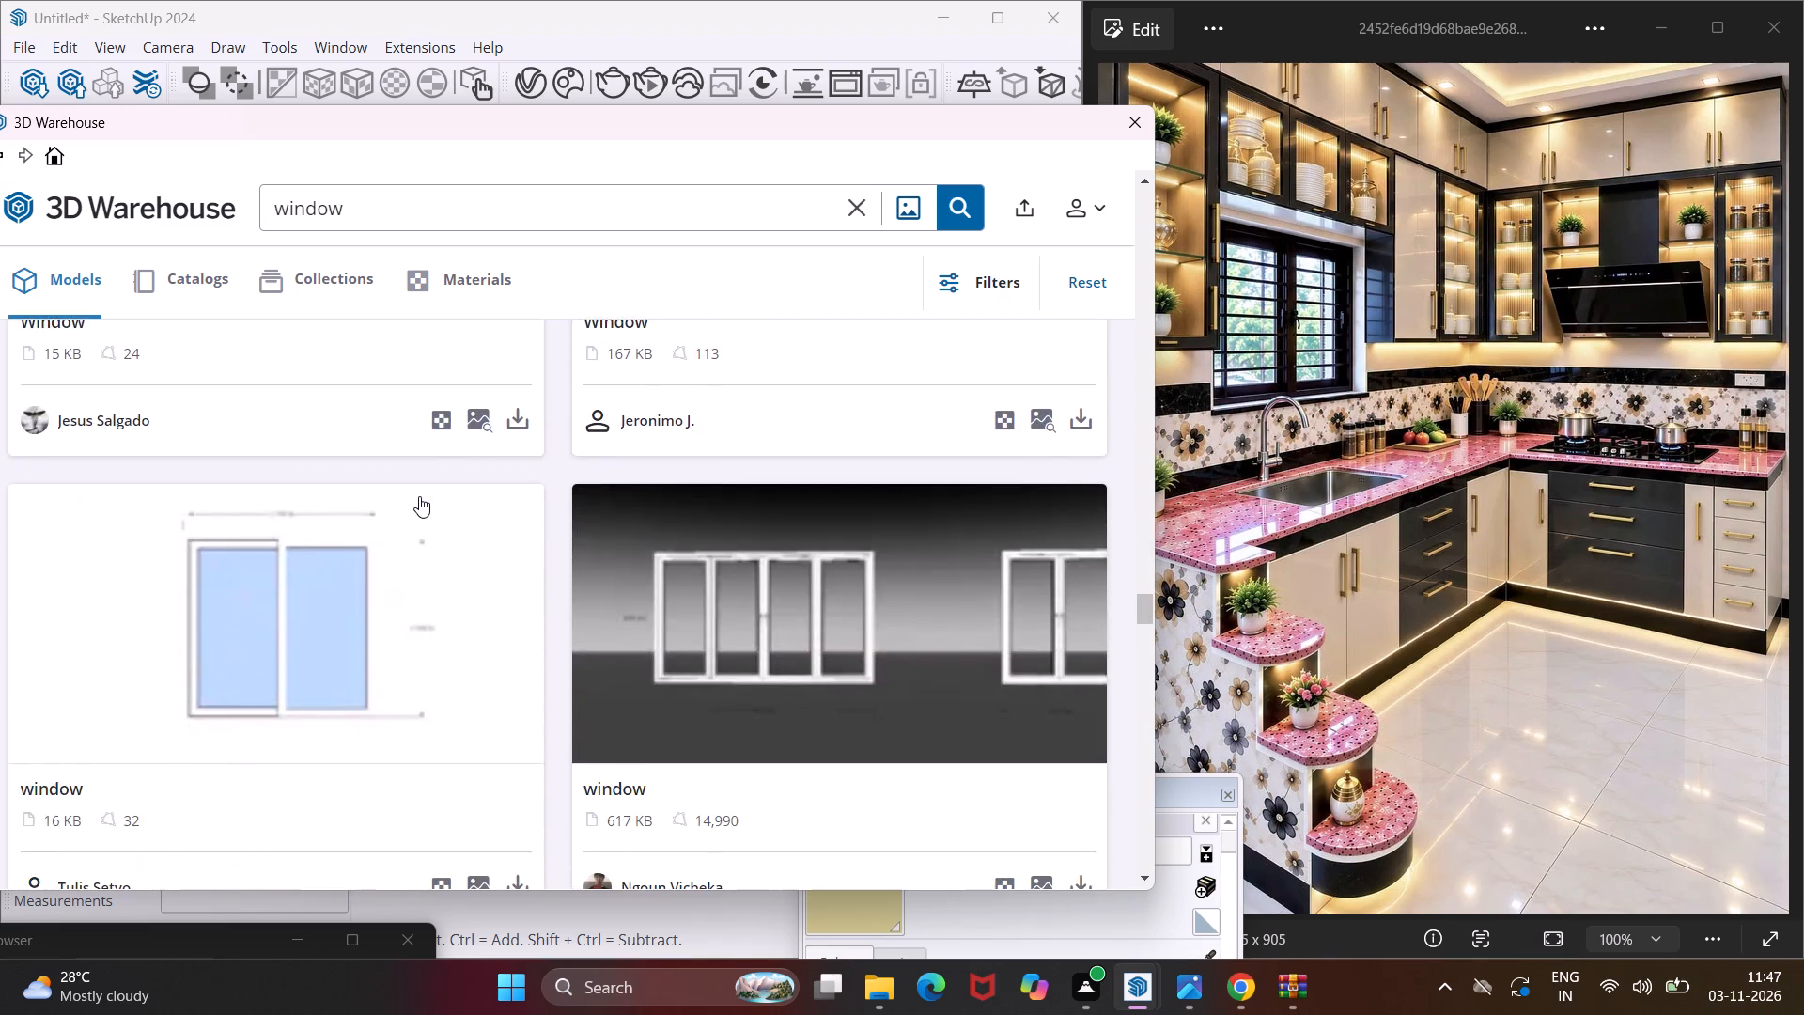
scroll(419, 496, "down", 9)
scroll(419, 496, "up", 5)
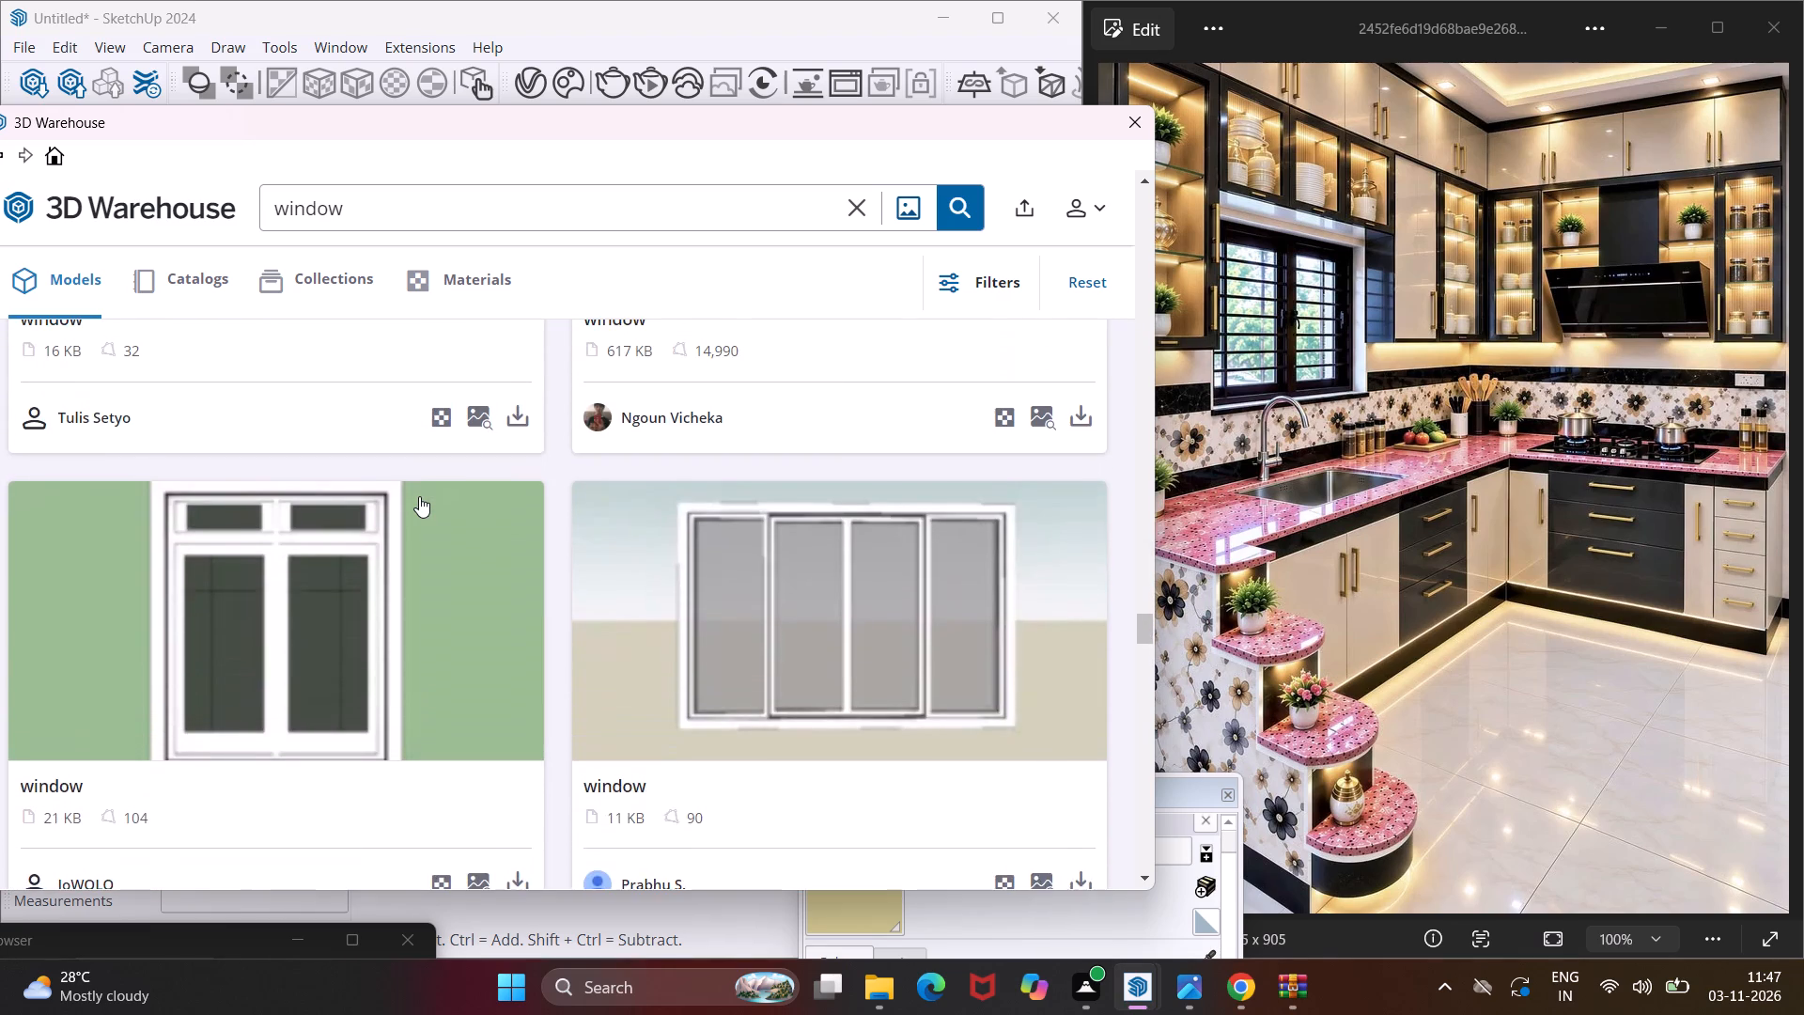
scroll(419, 496, "down", 13)
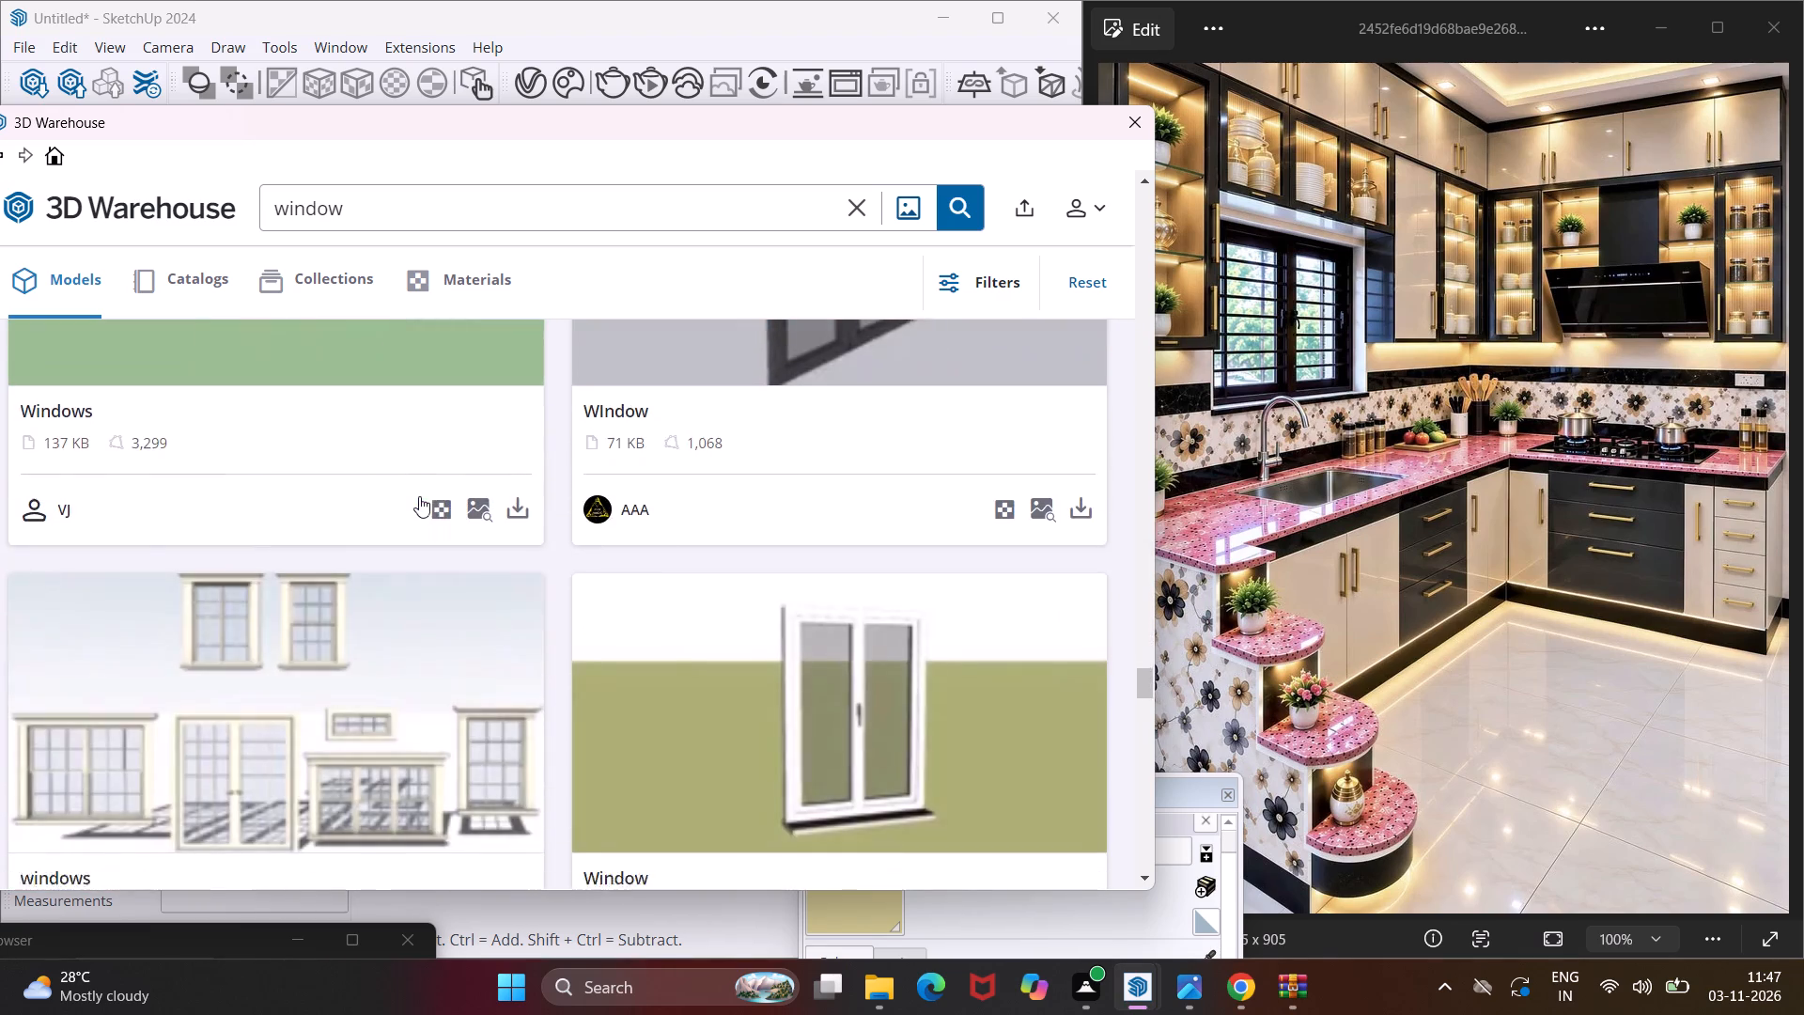
scroll(419, 496, "down", 16)
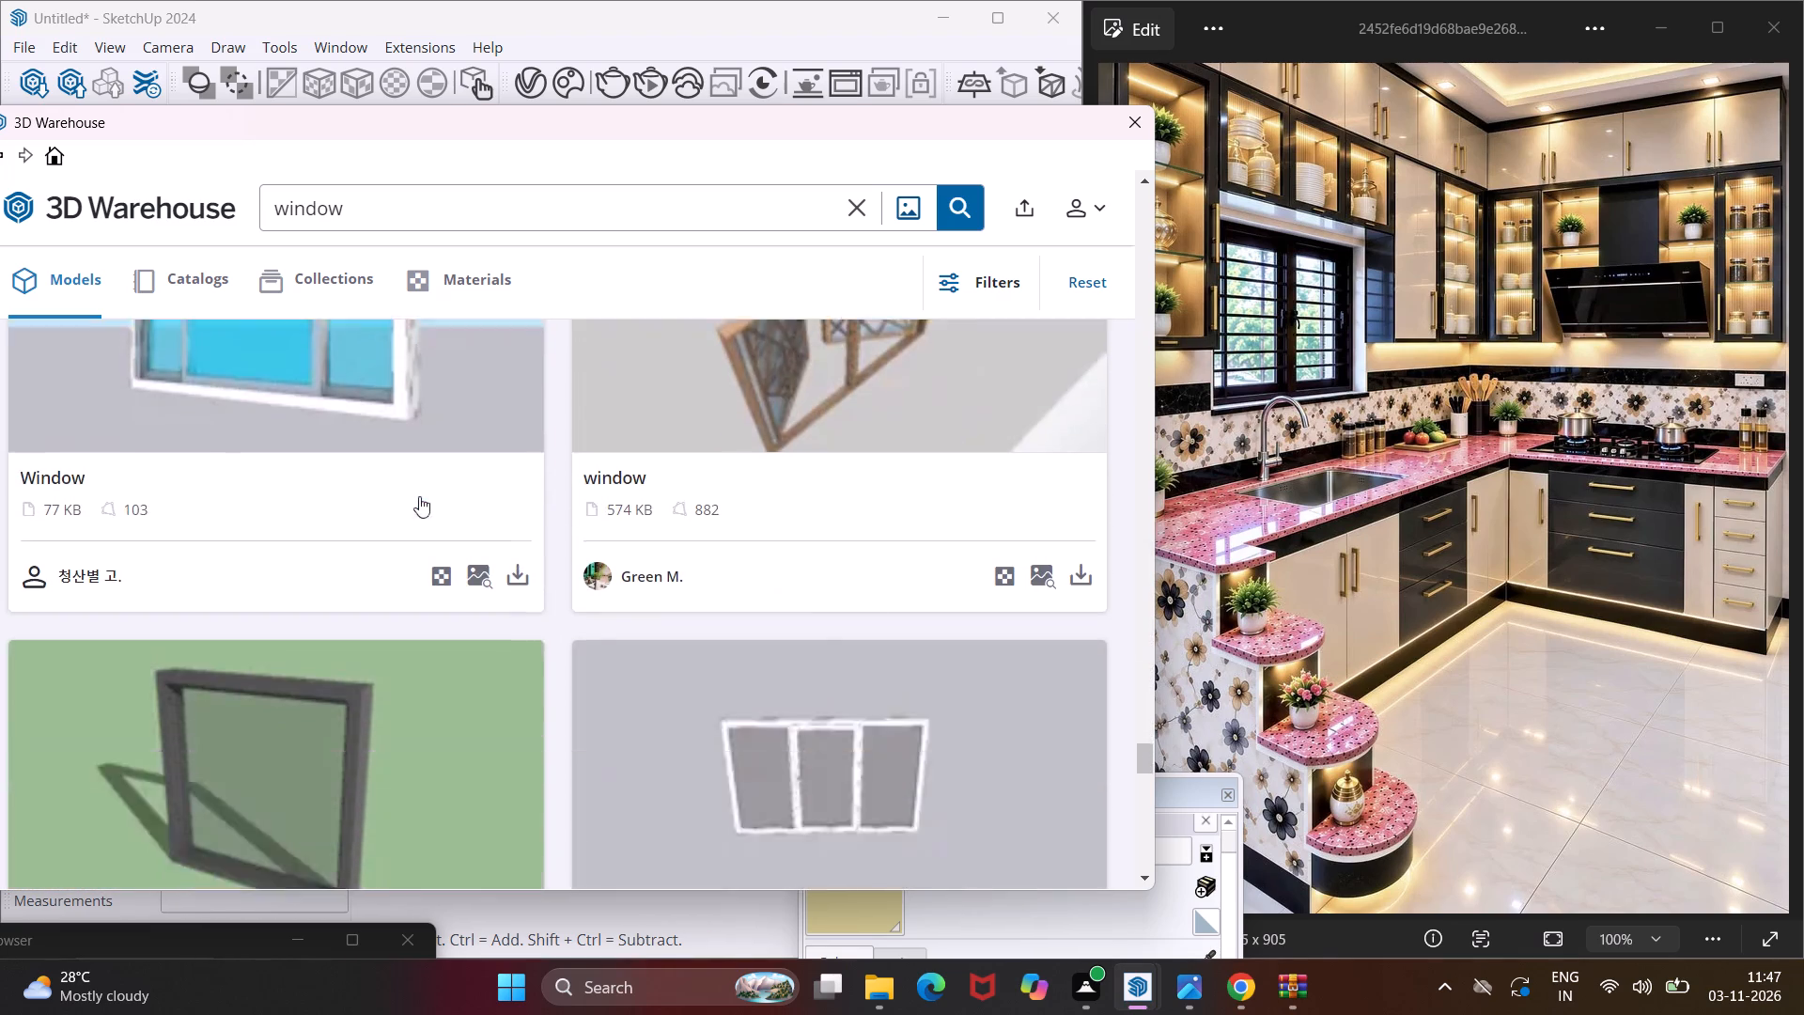
scroll(419, 496, "down", 9)
scroll(420, 499, "up", 1)
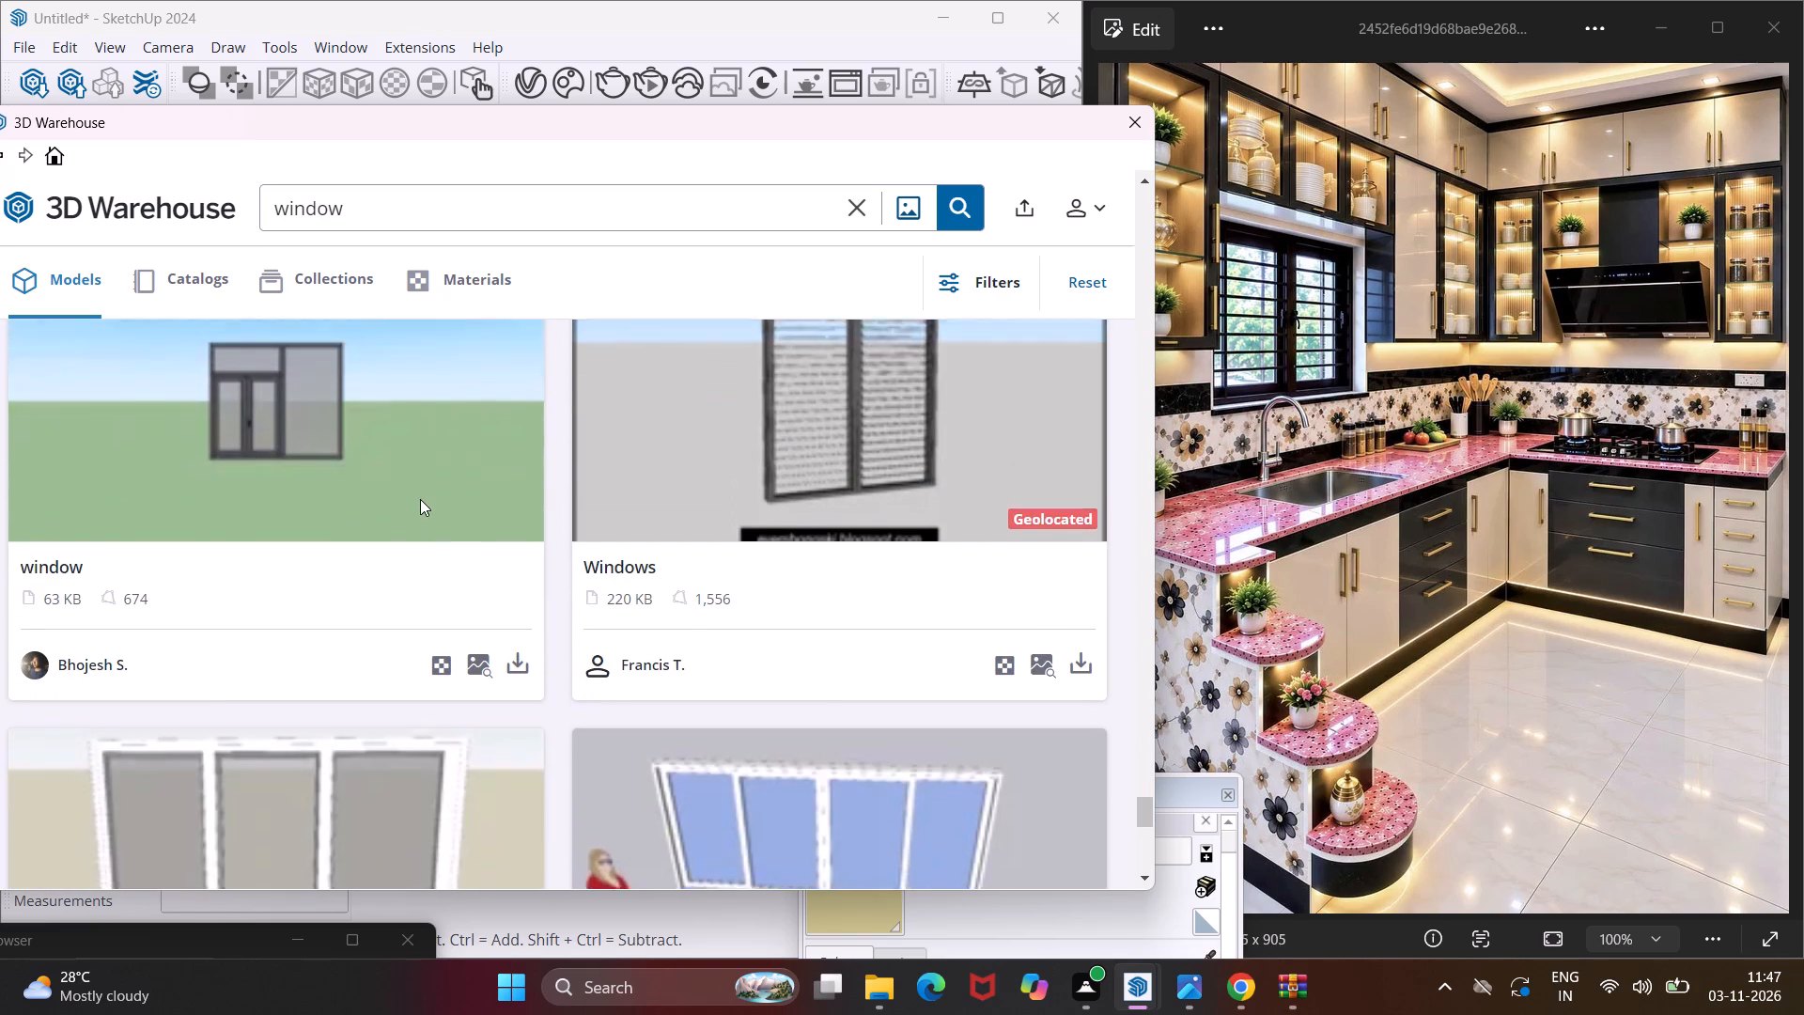
Load the dark-framed, two-panel "Windows" model with horizontal slats (220 KB) directly into the kitchen model.
left_click(1078, 744)
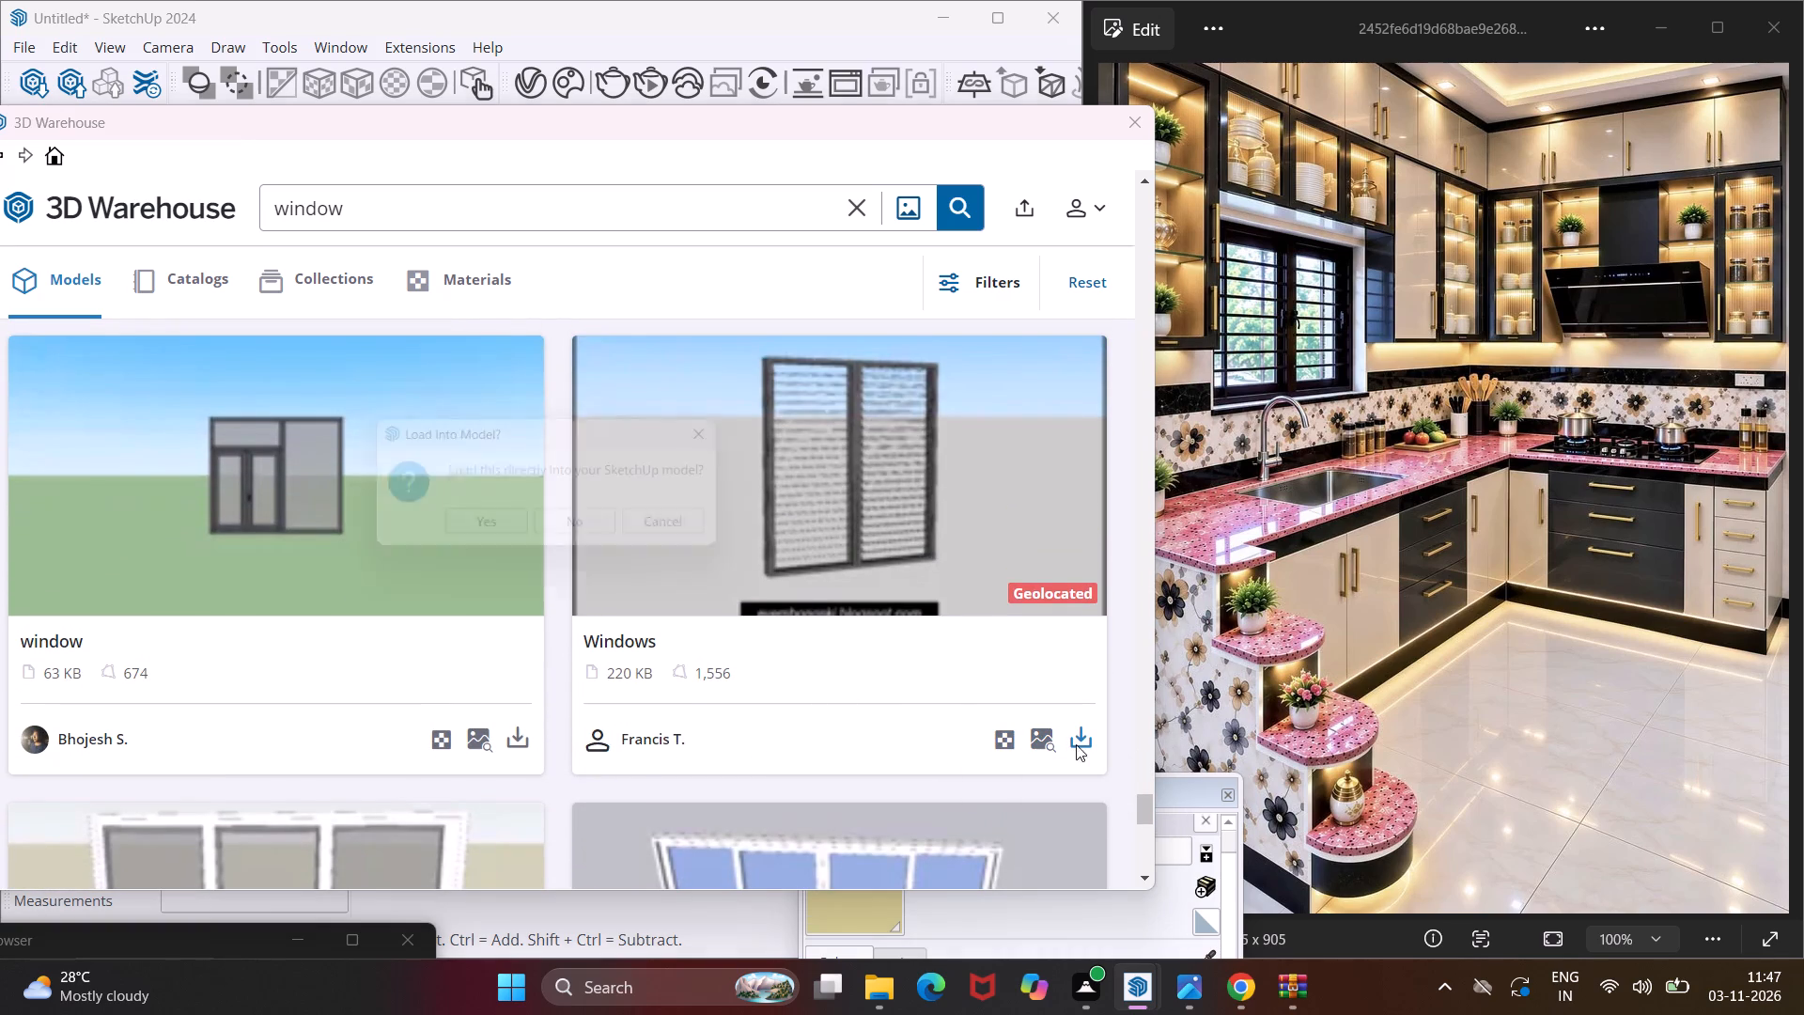
left_click(521, 530)
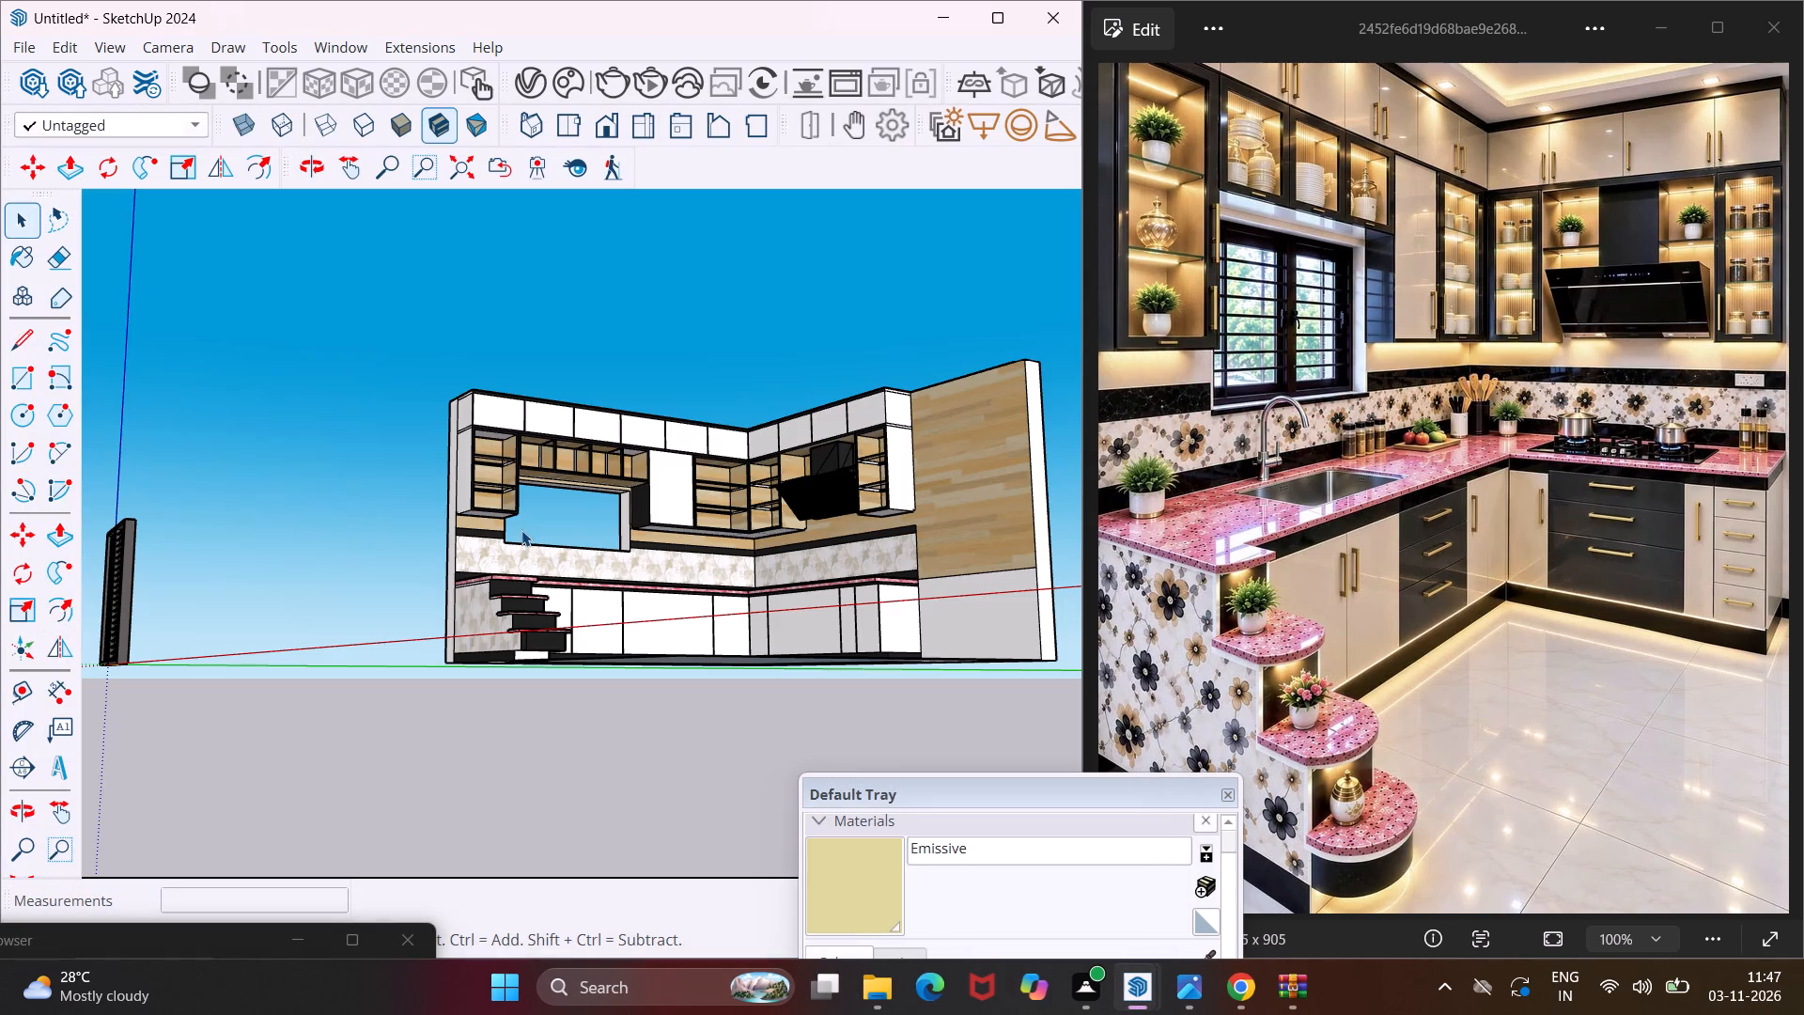
Rotate the imported window 90 degrees about the vertical axis to align it with the kitchen wall that has the opening.
middle_click_drag(201, 559, 255, 673)
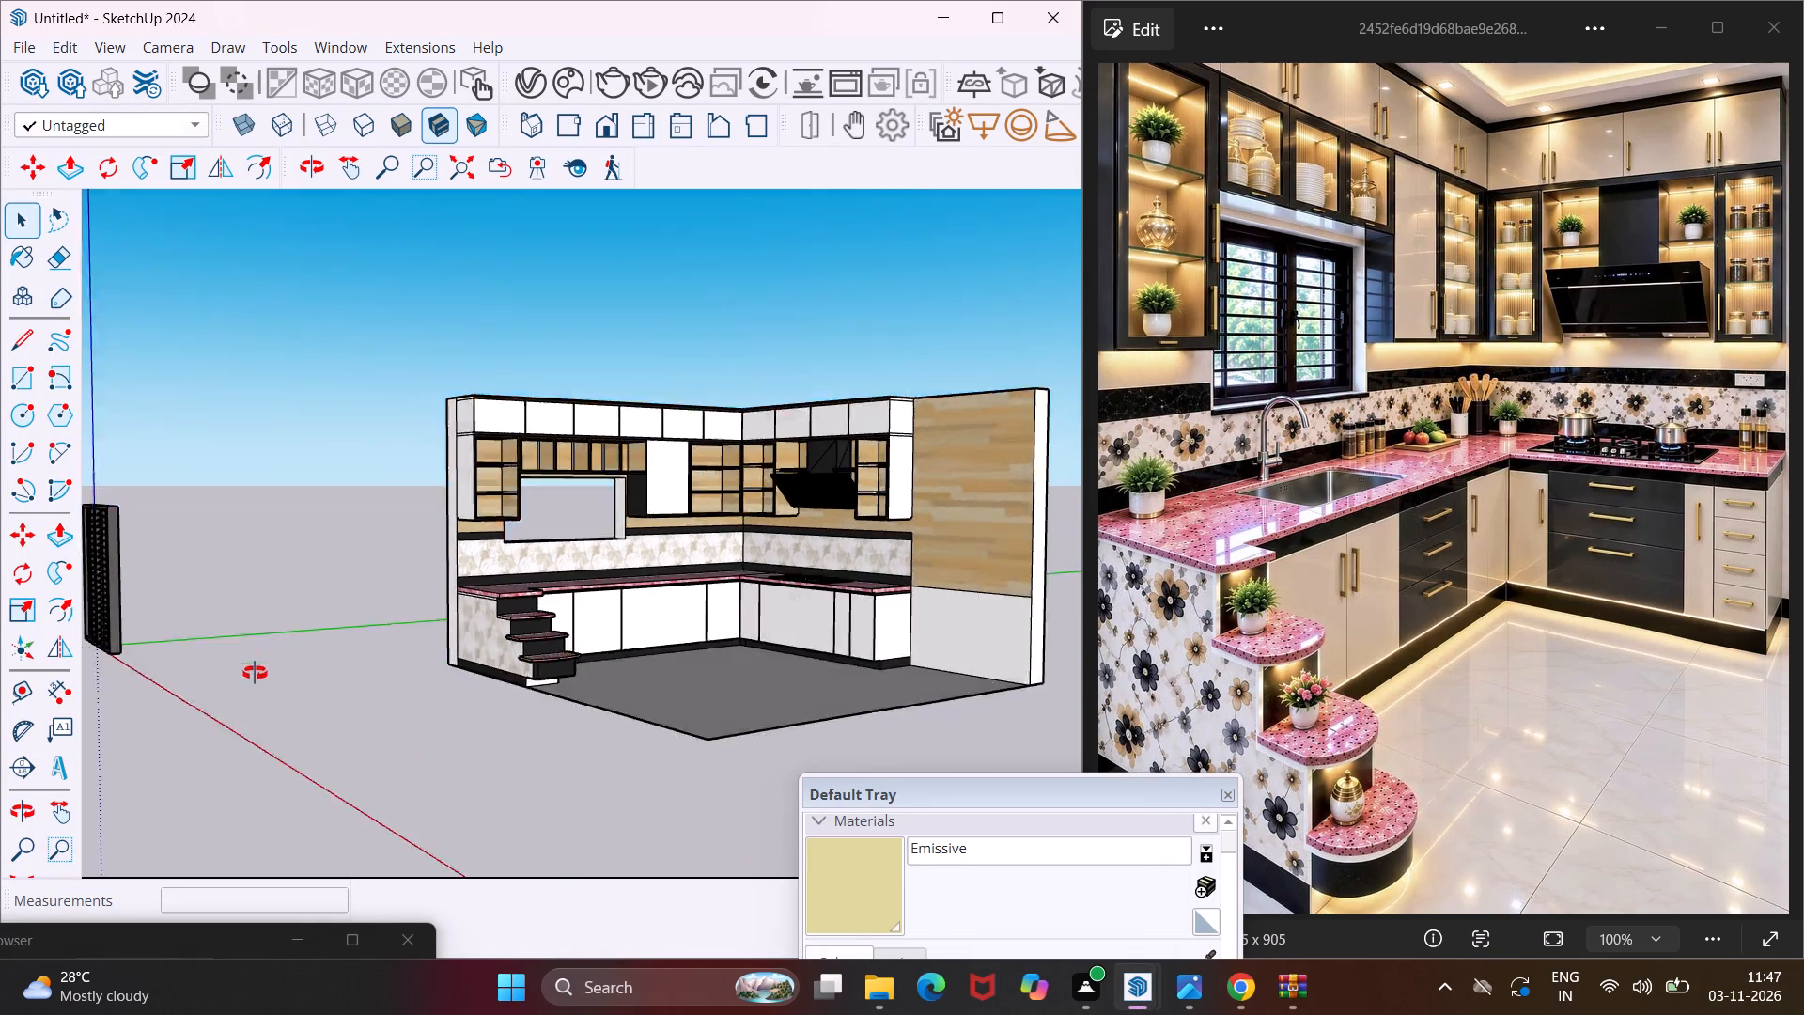
middle_click_drag(255, 673, 317, 761)
scroll(282, 705, "up", 1)
scroll(282, 705, "down", 3)
scroll(109, 631, "up", 3)
left_click(109, 631)
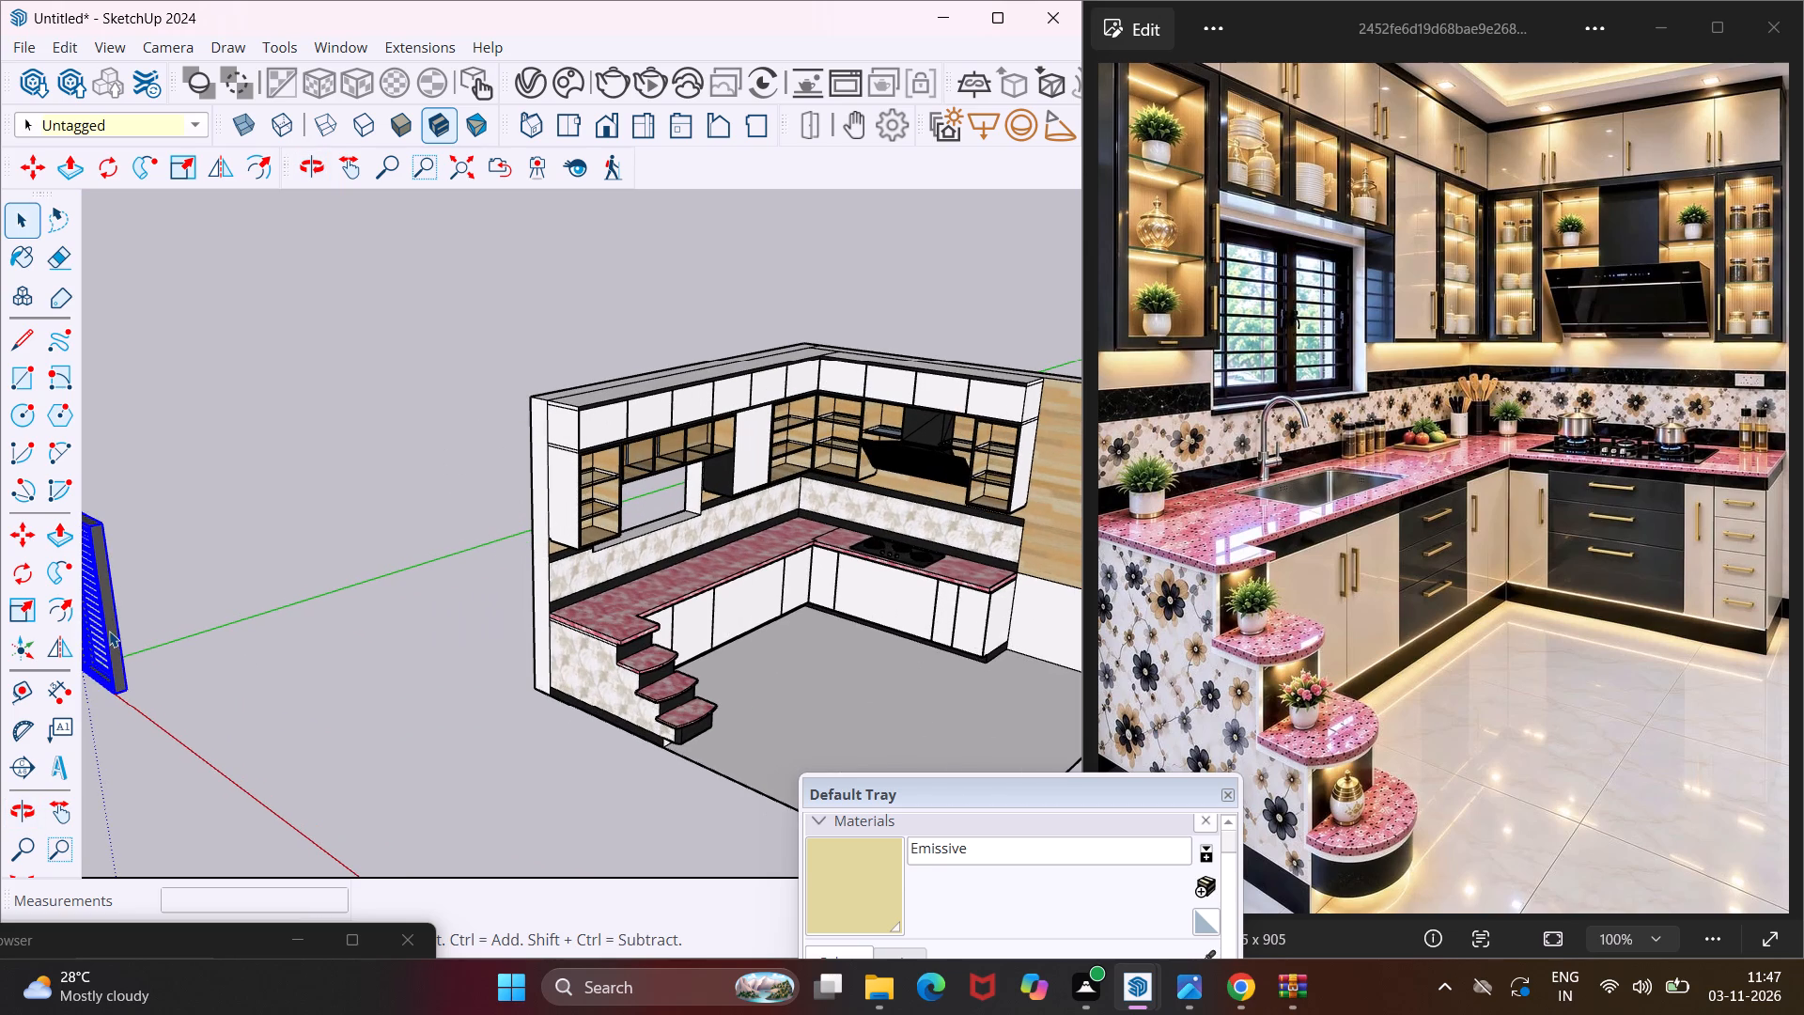
left_click(26, 573)
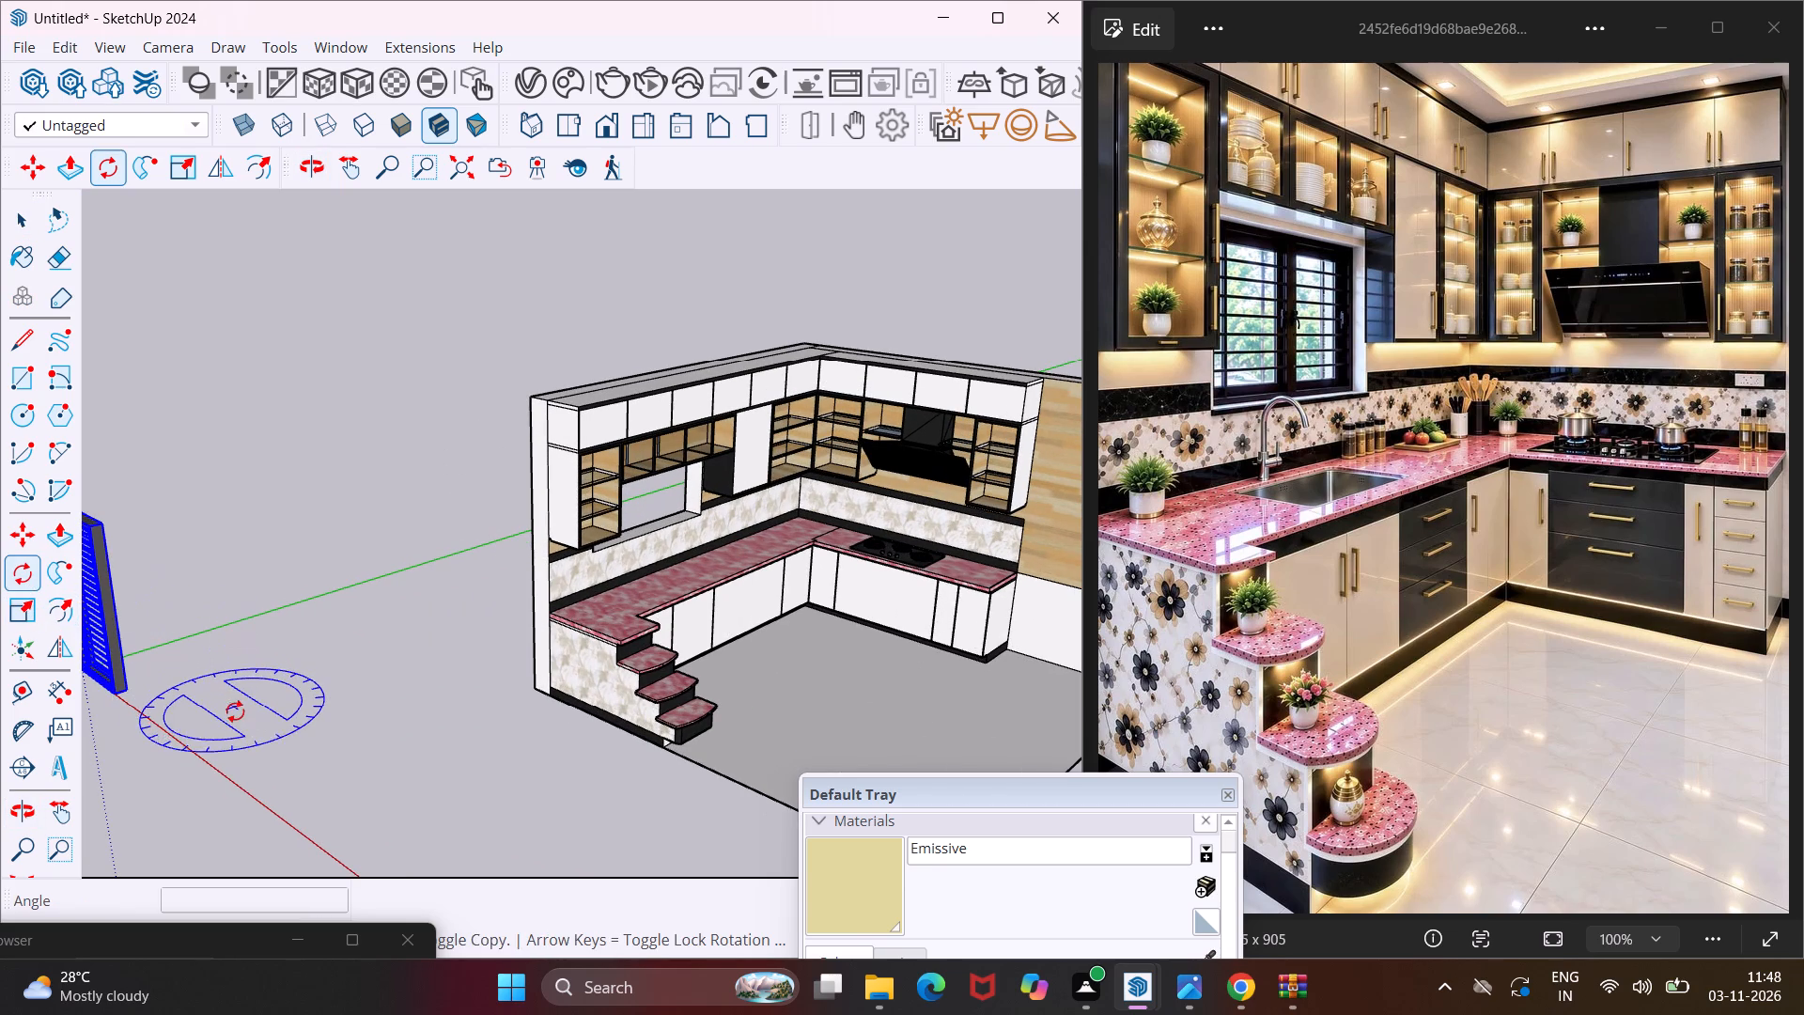
left_click(233, 711)
left_click(309, 769)
left_click(323, 677)
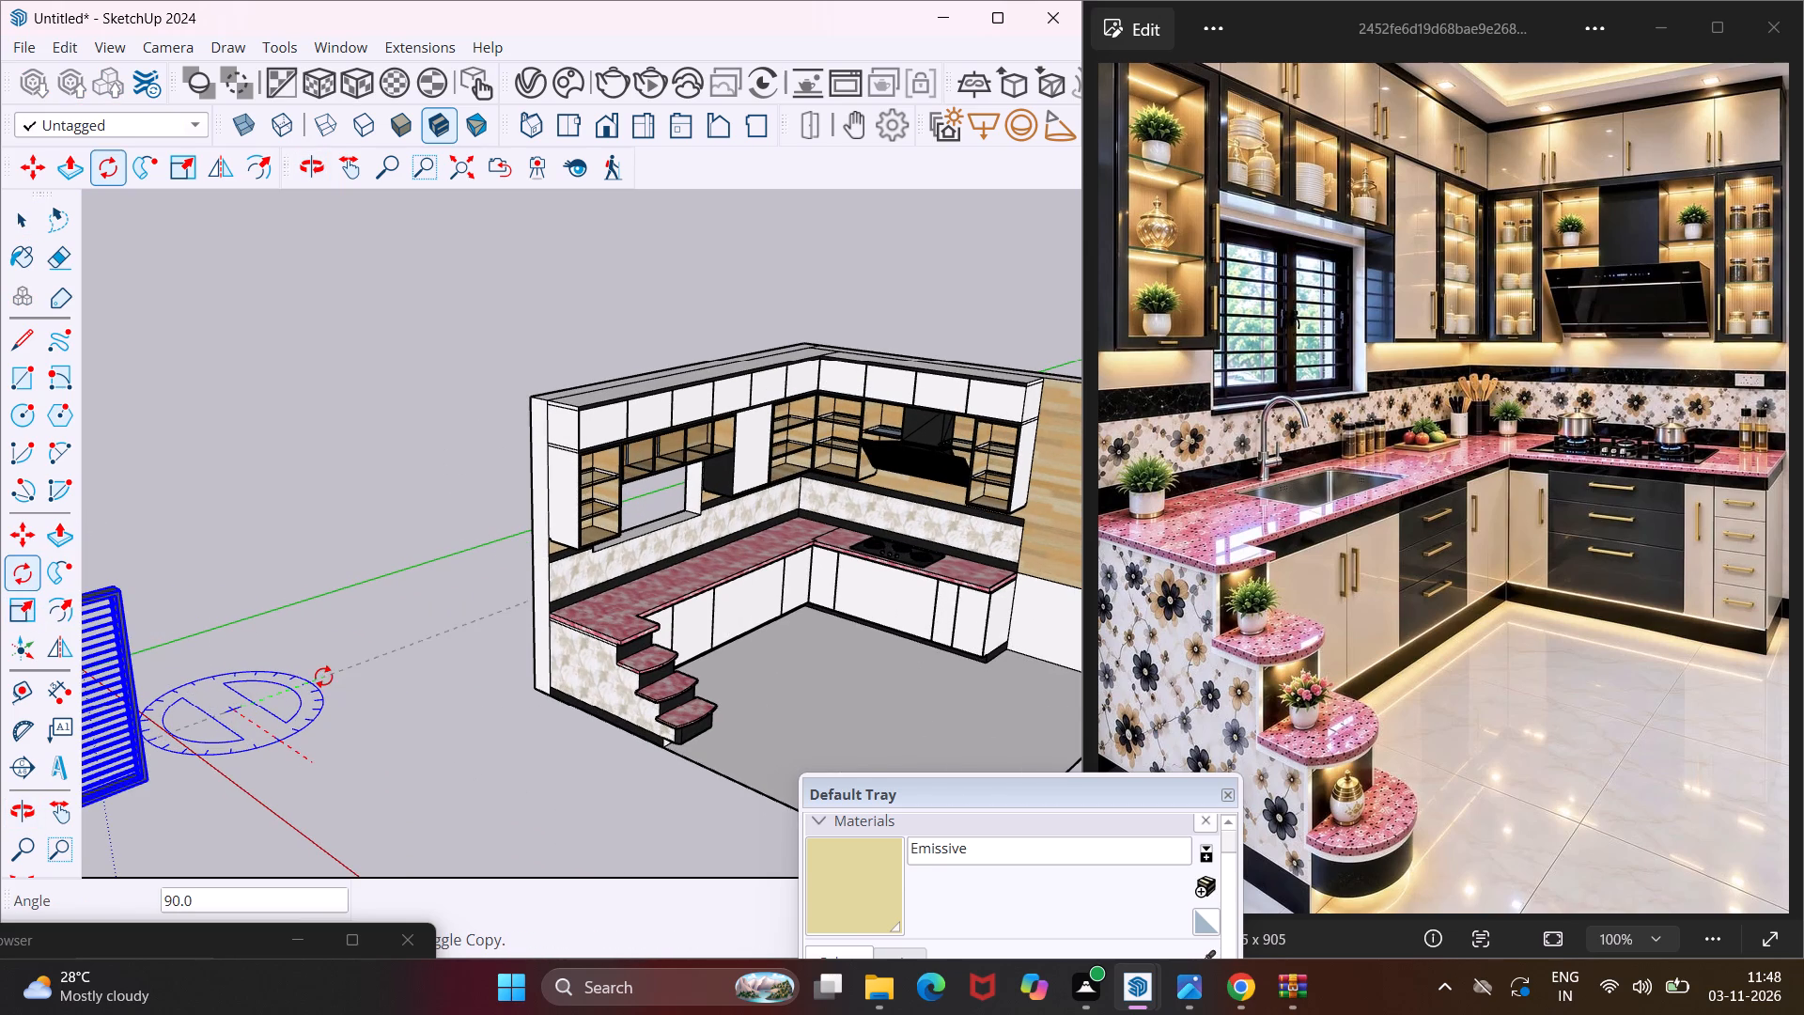
Scale the window down in height only, lowering its top edge toward its base.
scroll(318, 659, "down", 3)
key("m")
scroll(202, 744, "up", 1)
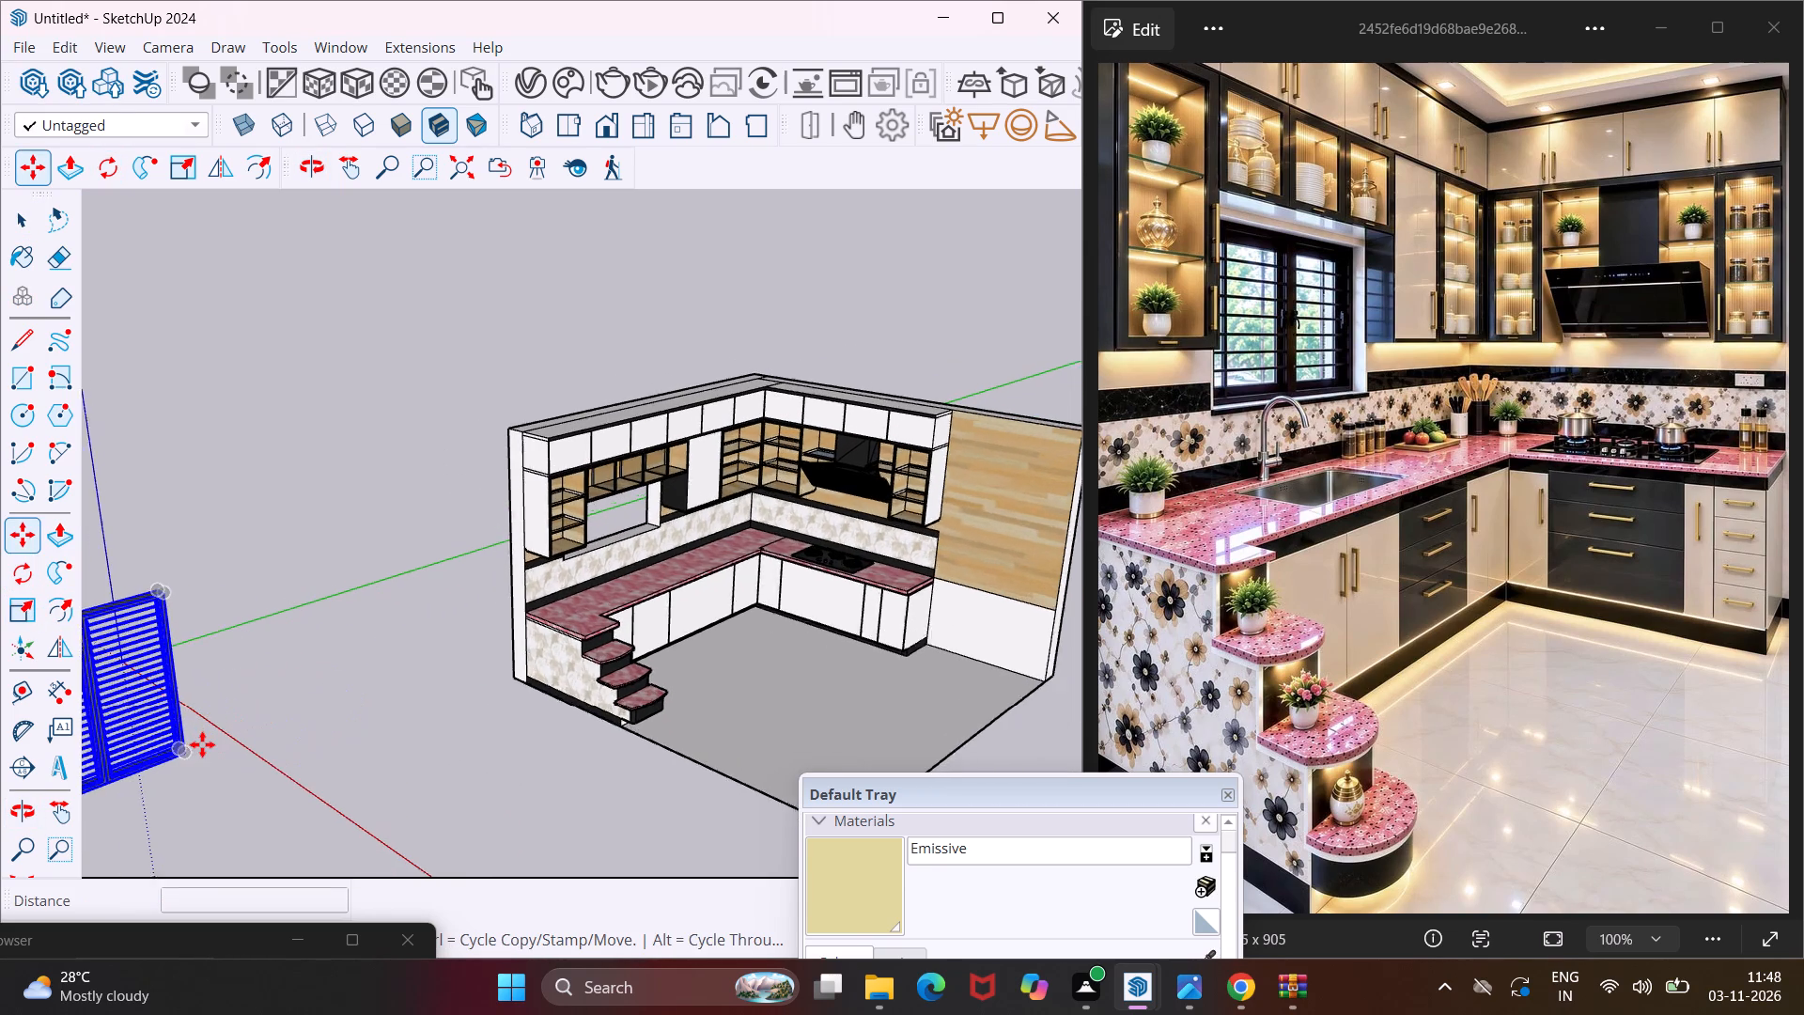
scroll(202, 744, "up", 9)
scroll(303, 586, "down", 10)
left_click(25, 615)
scroll(140, 543, "up", 3)
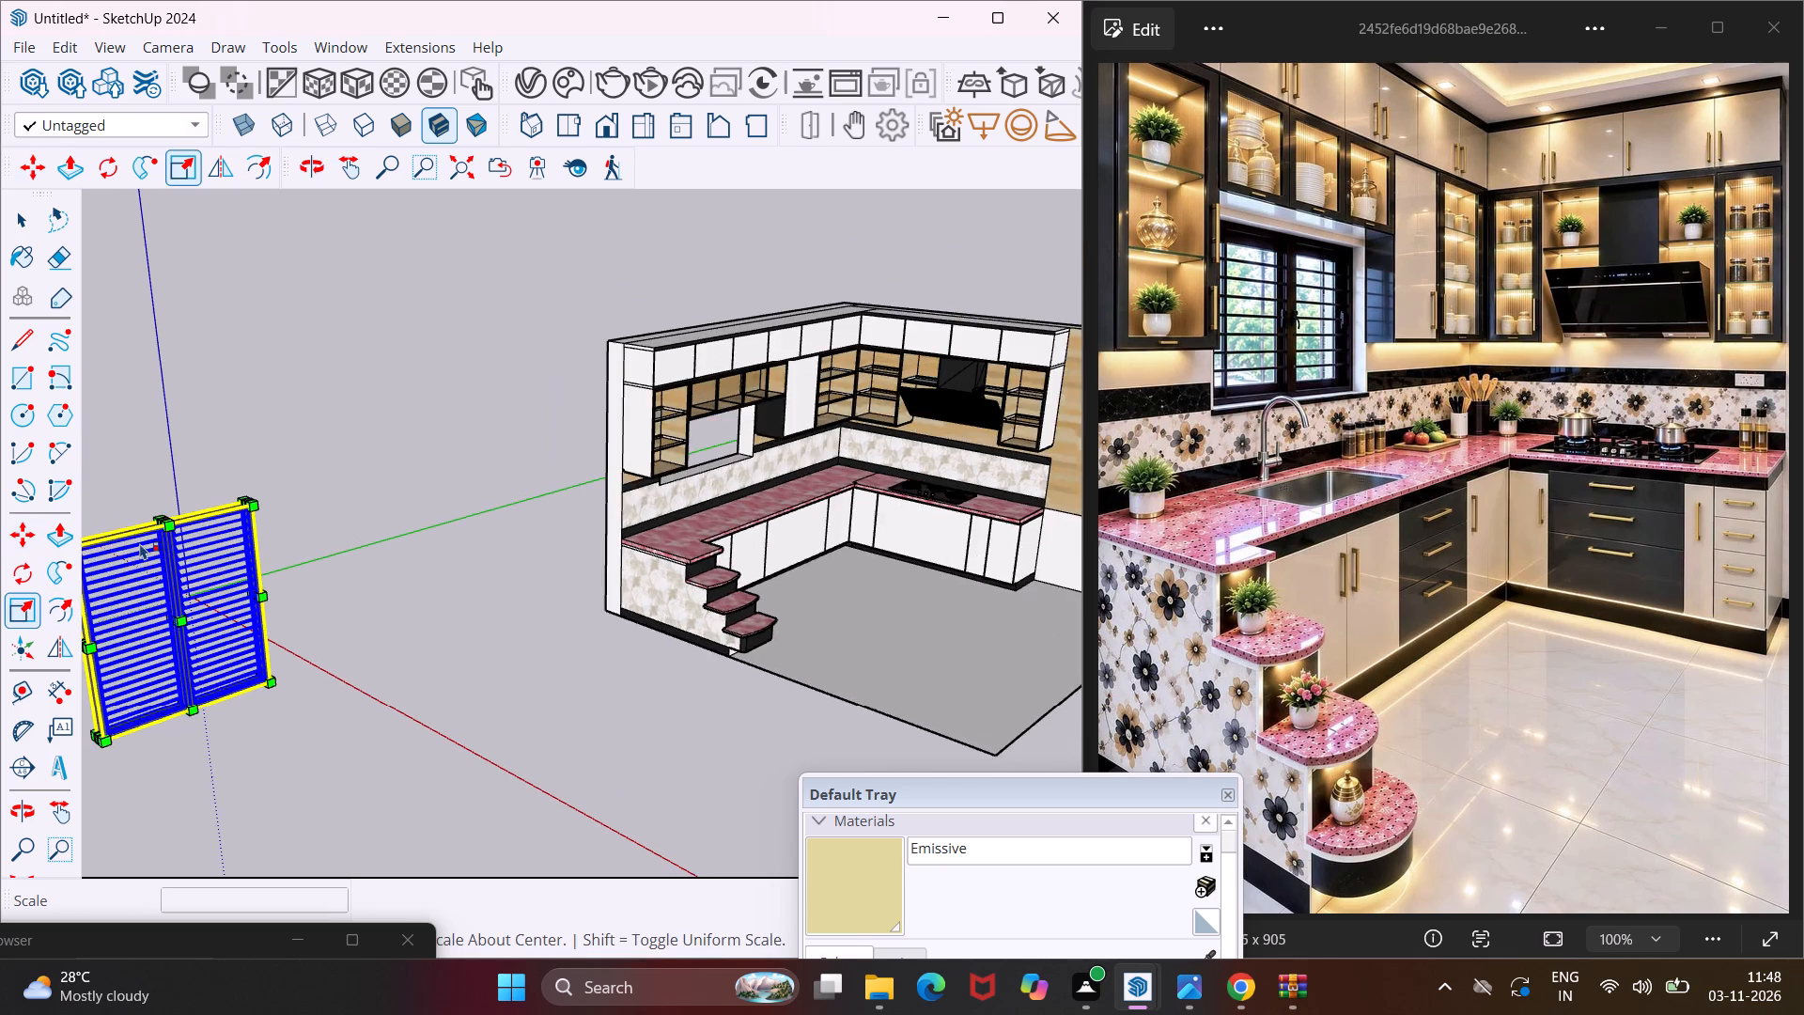
middle_click_drag(140, 543, 277, 574)
scroll(247, 594, "up", 3)
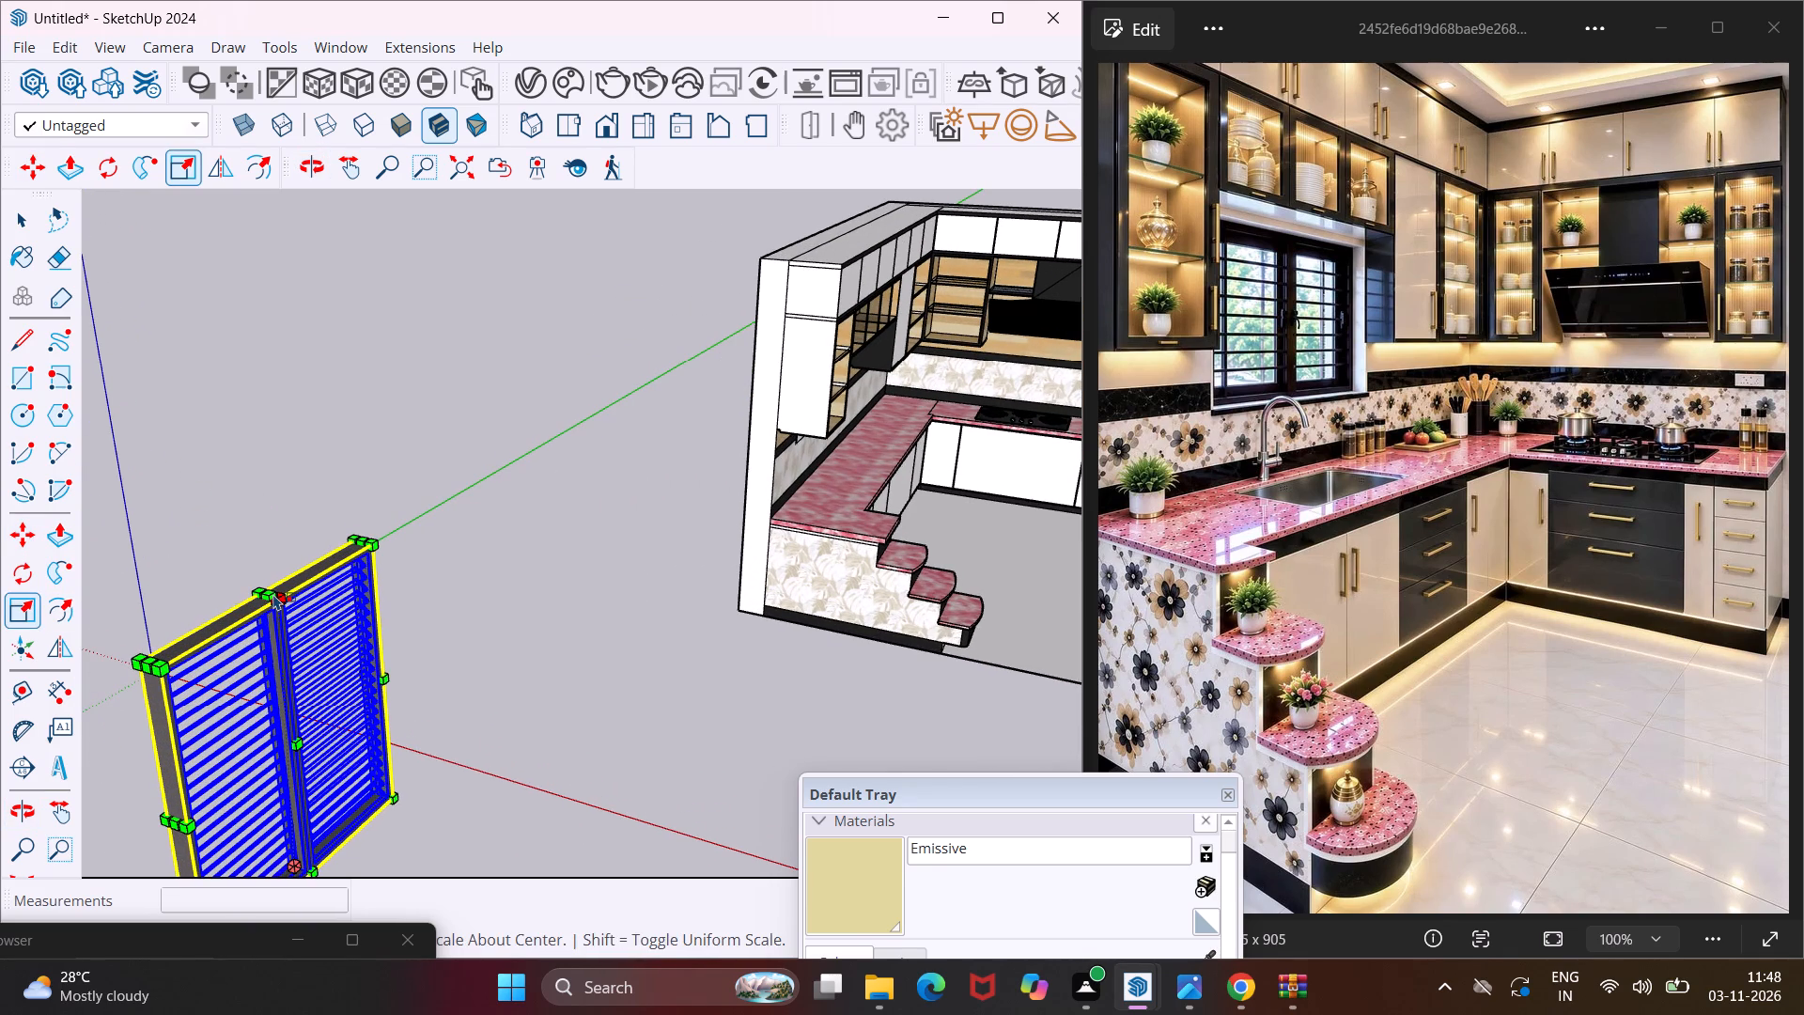
left_click(271, 592)
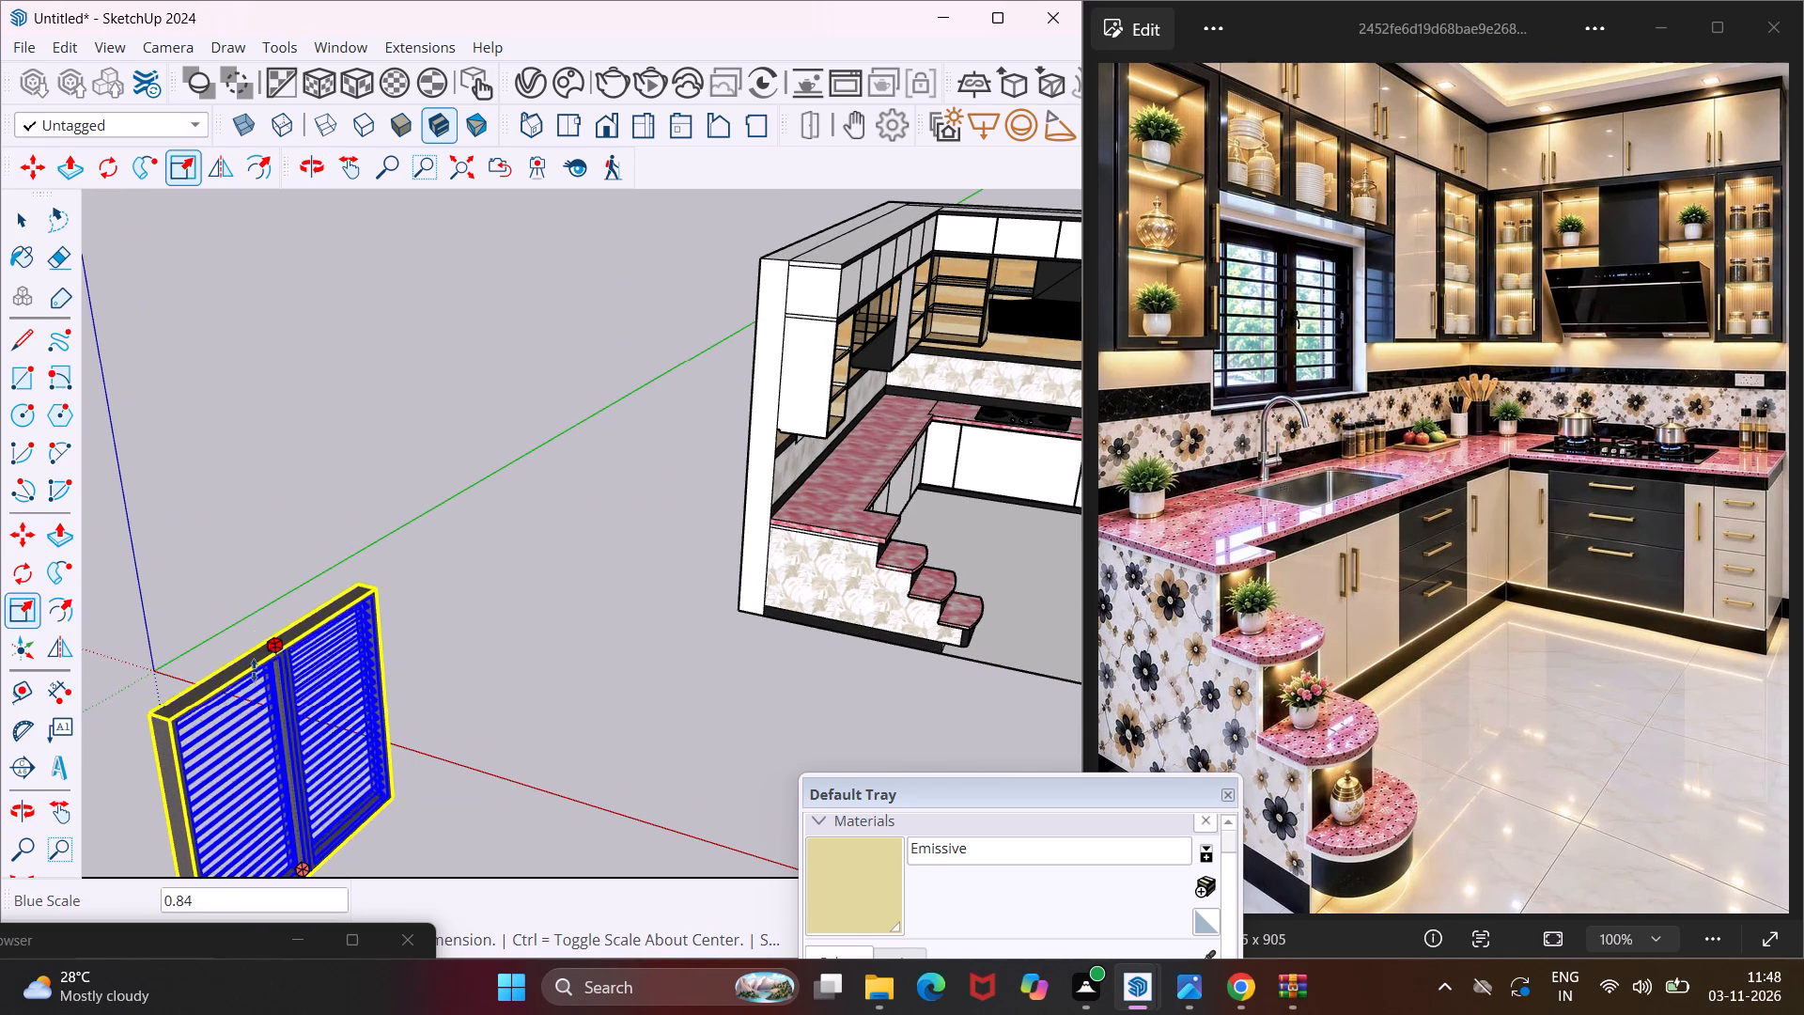
left_click(281, 774)
Scale the window's width along the red axis to about 0.66.
middle_click_drag(281, 774, 276, 668)
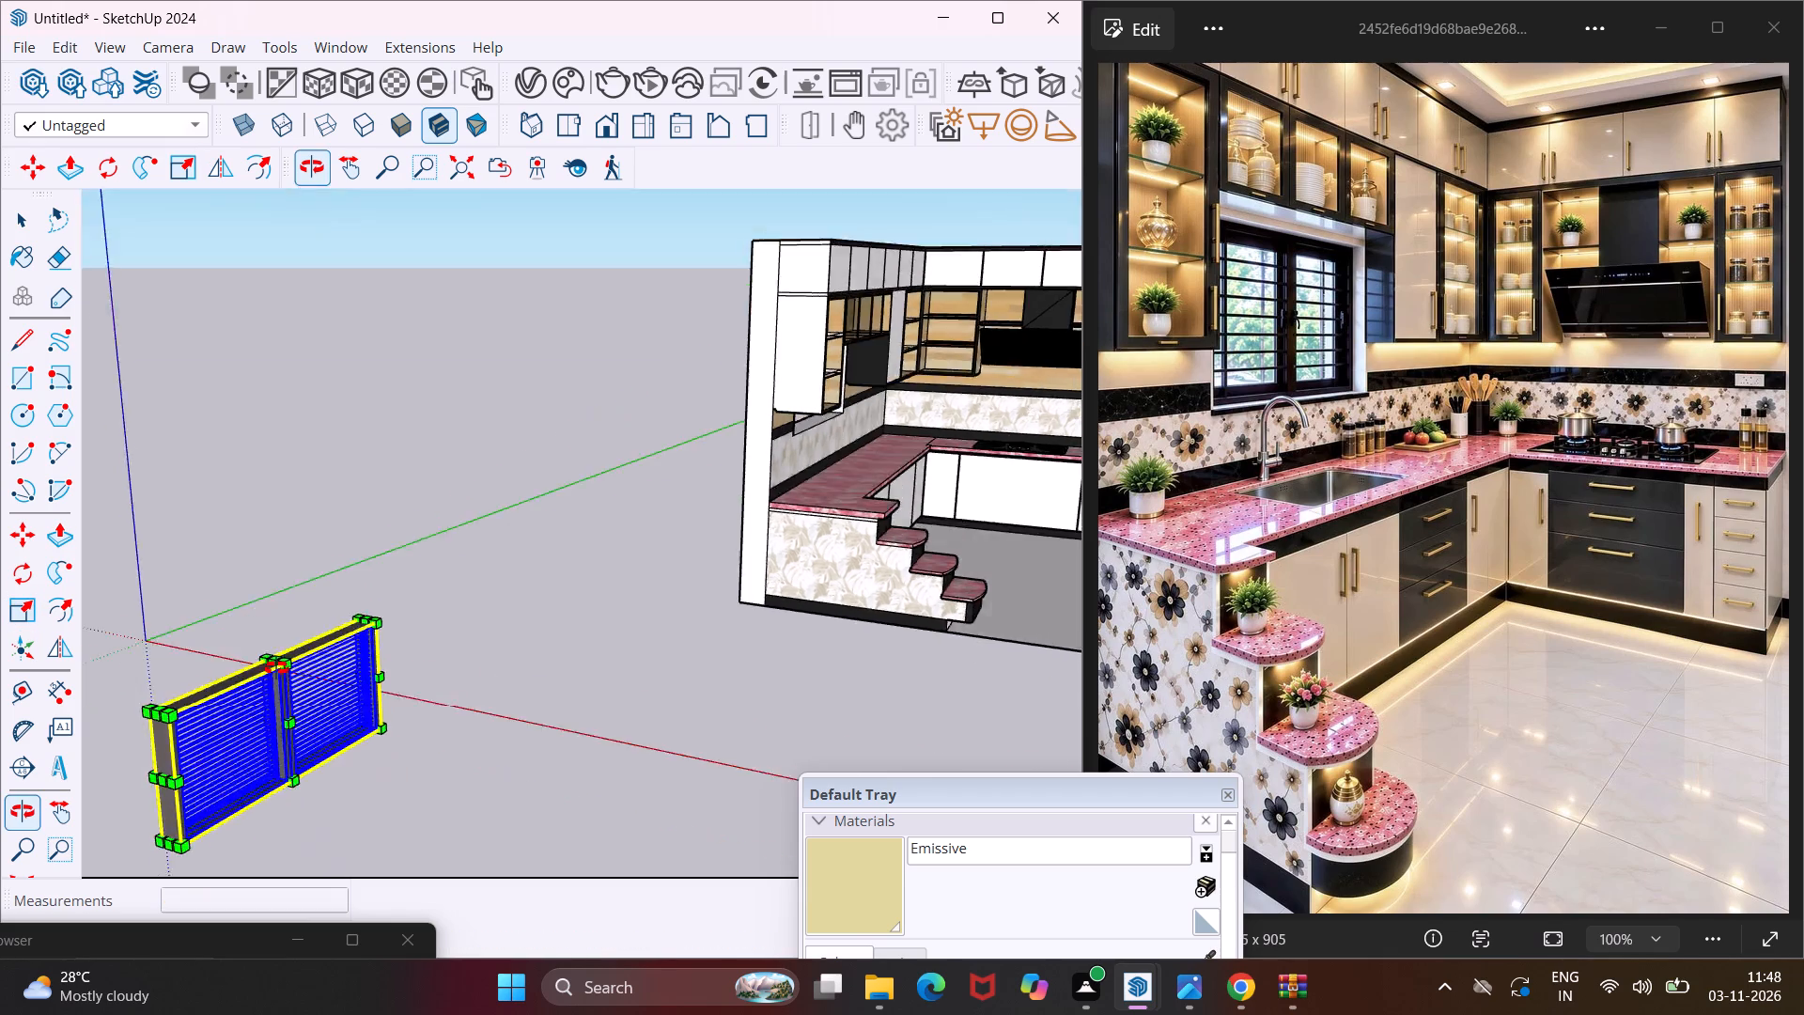
middle_click_drag(276, 668, 276, 579)
scroll(153, 547, "up", 2)
left_click(150, 493)
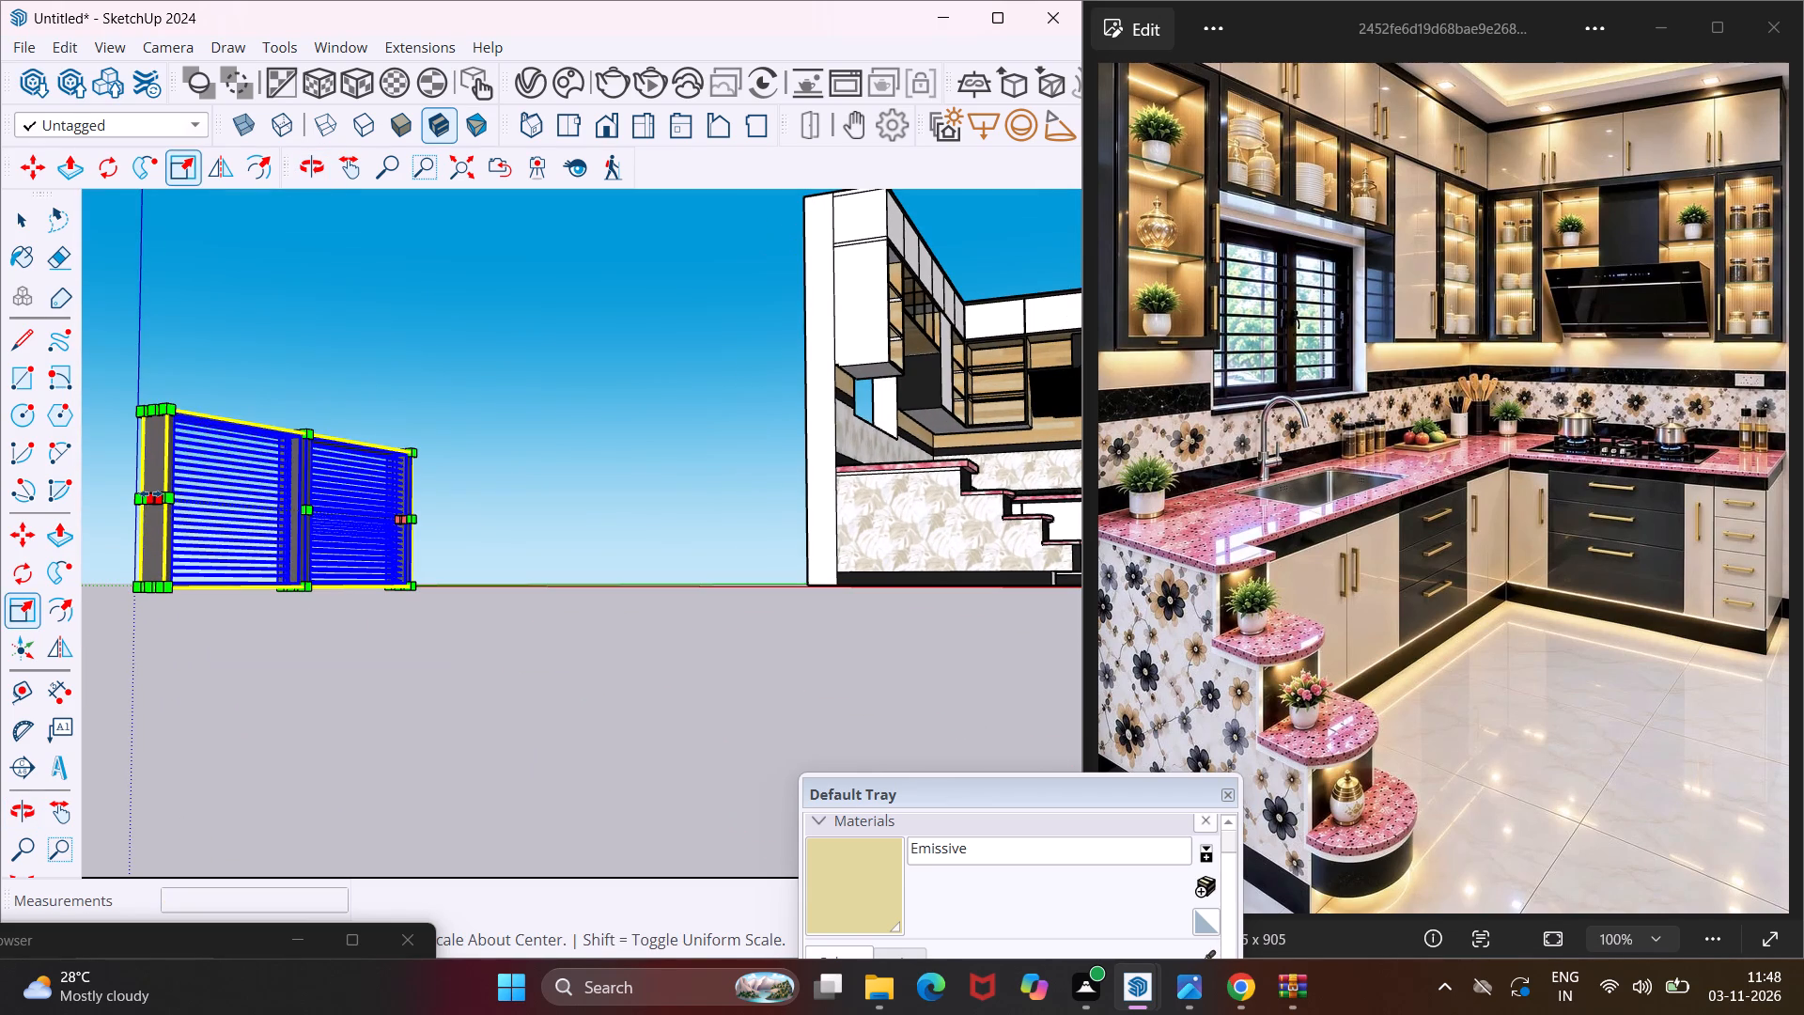
left_click(277, 477)
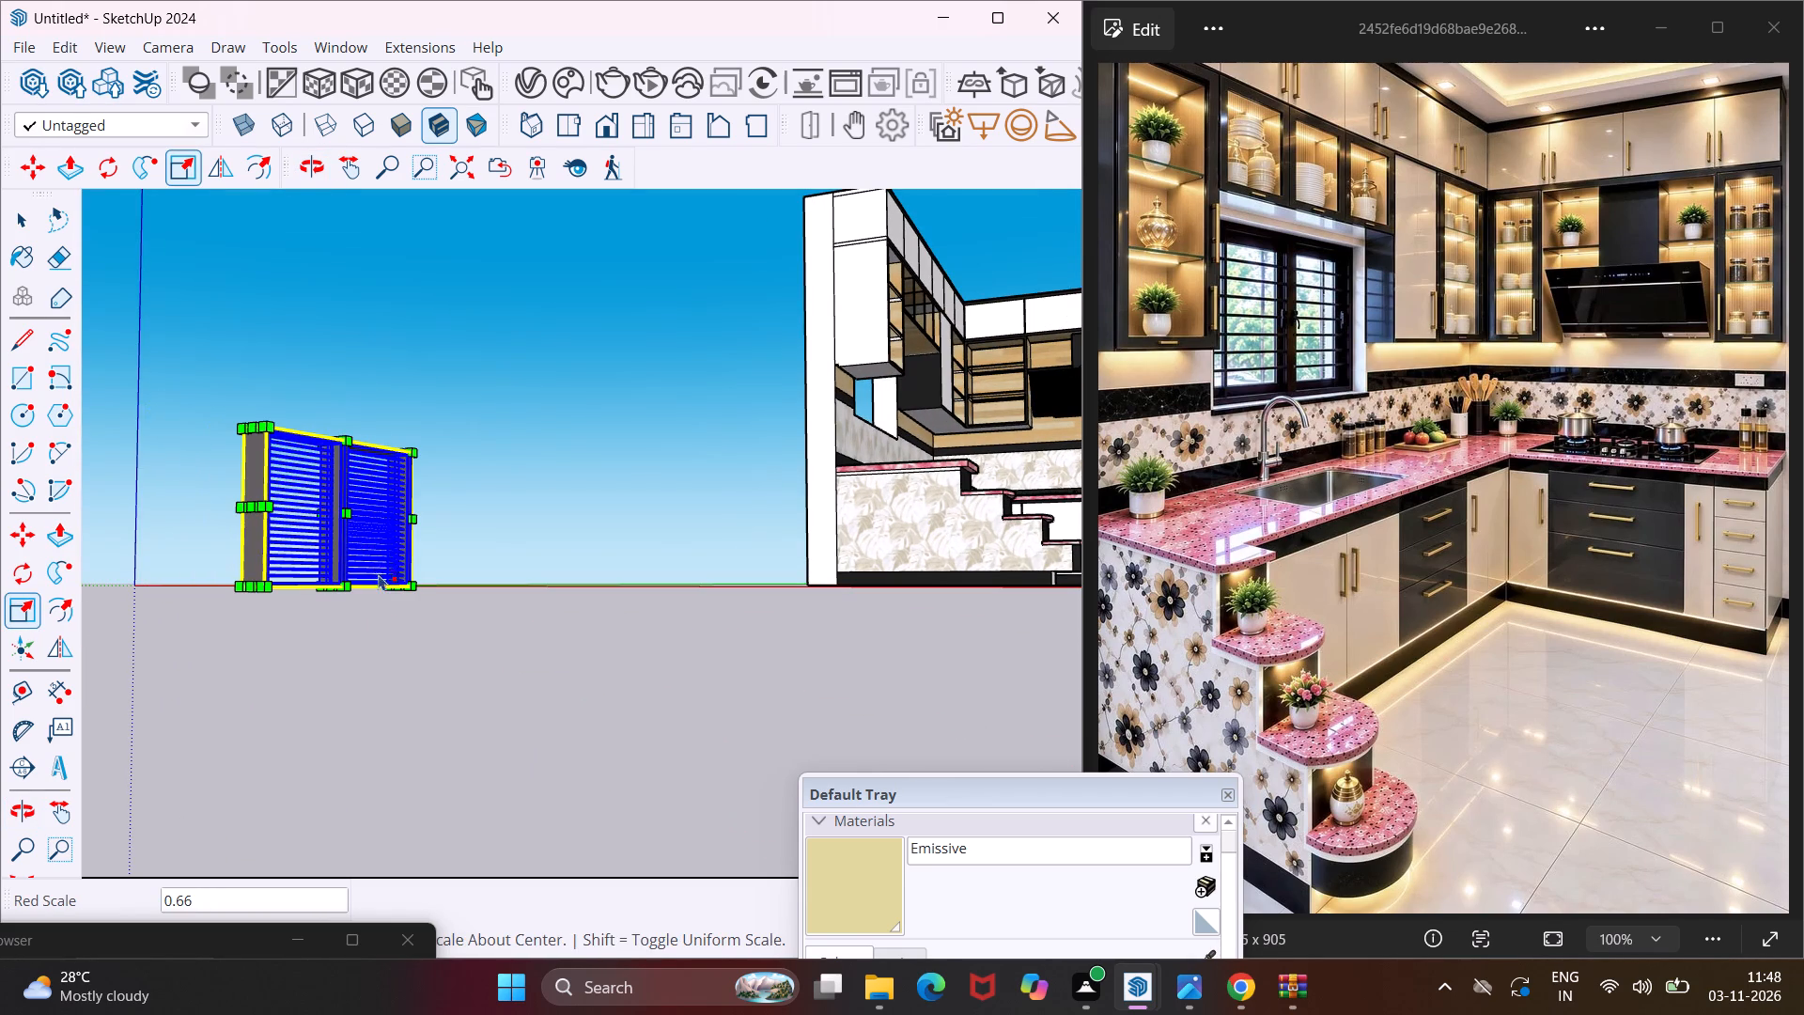
Move the window by its bottom corner into the wall opening, at the opening's lower corner nearest the tall white cabinet.
key("m")
scroll(407, 612, "up", 9)
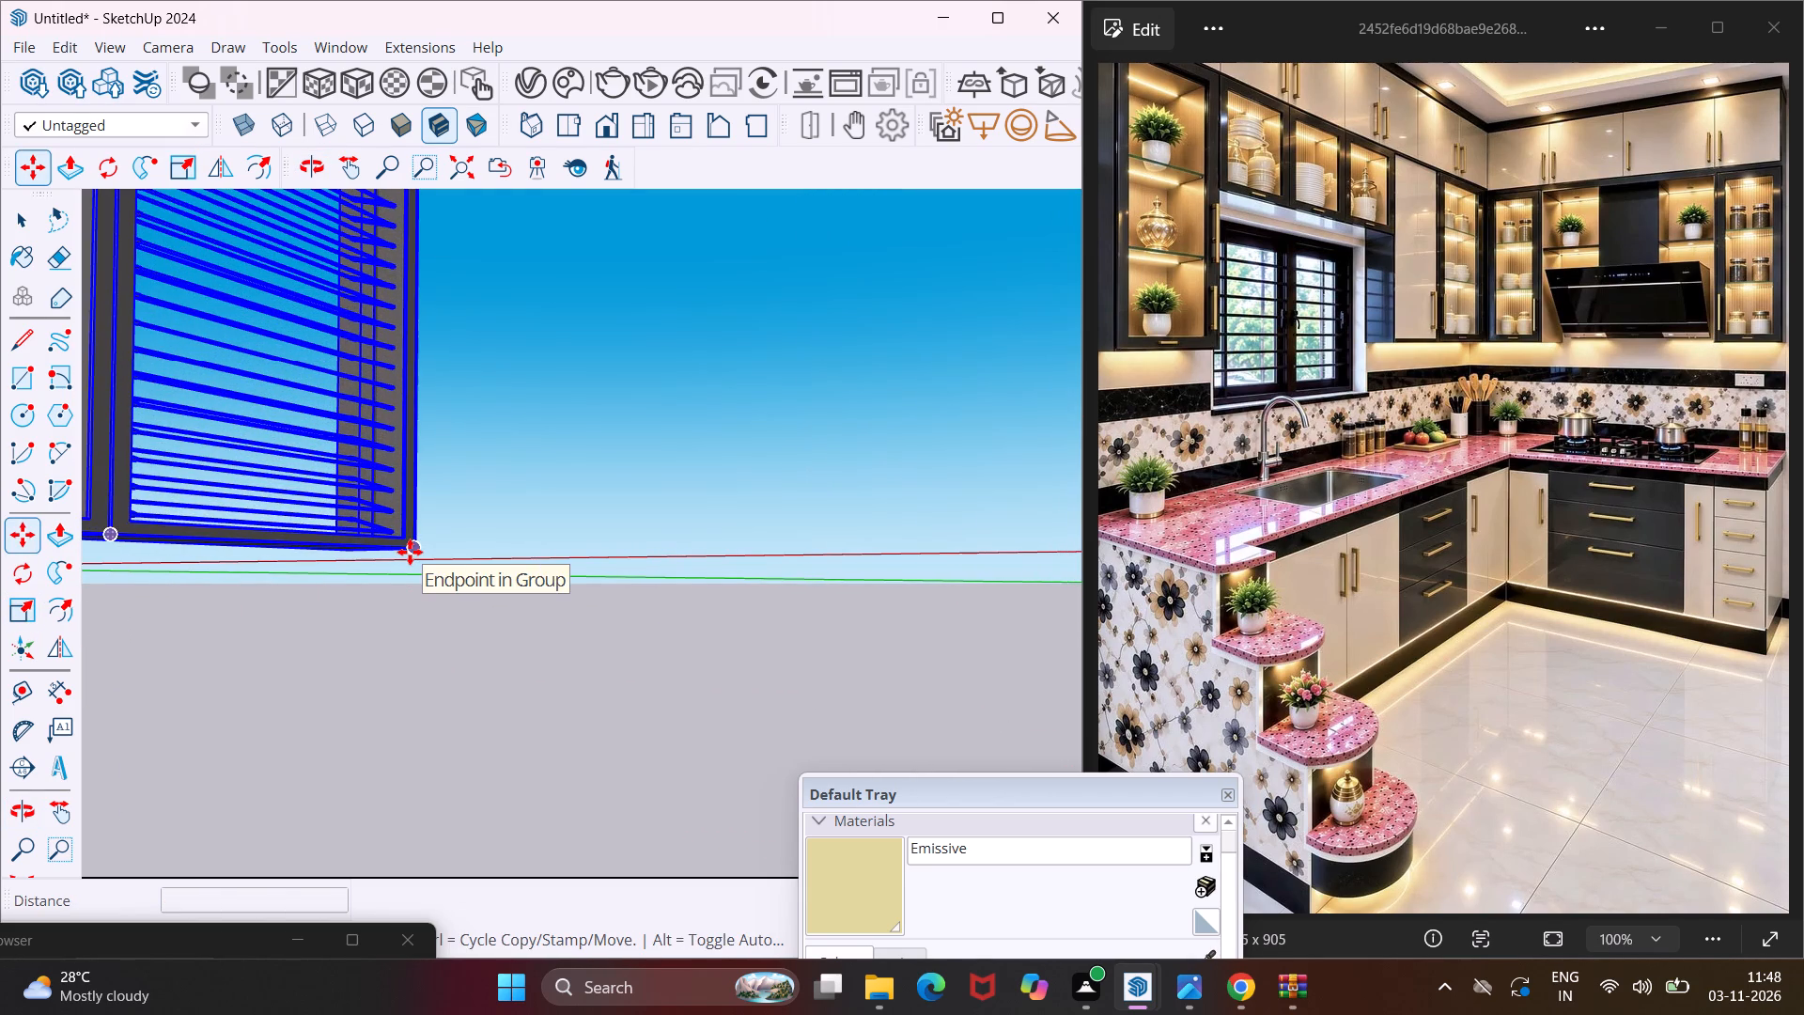
left_click(418, 551)
scroll(396, 587, "down", 11)
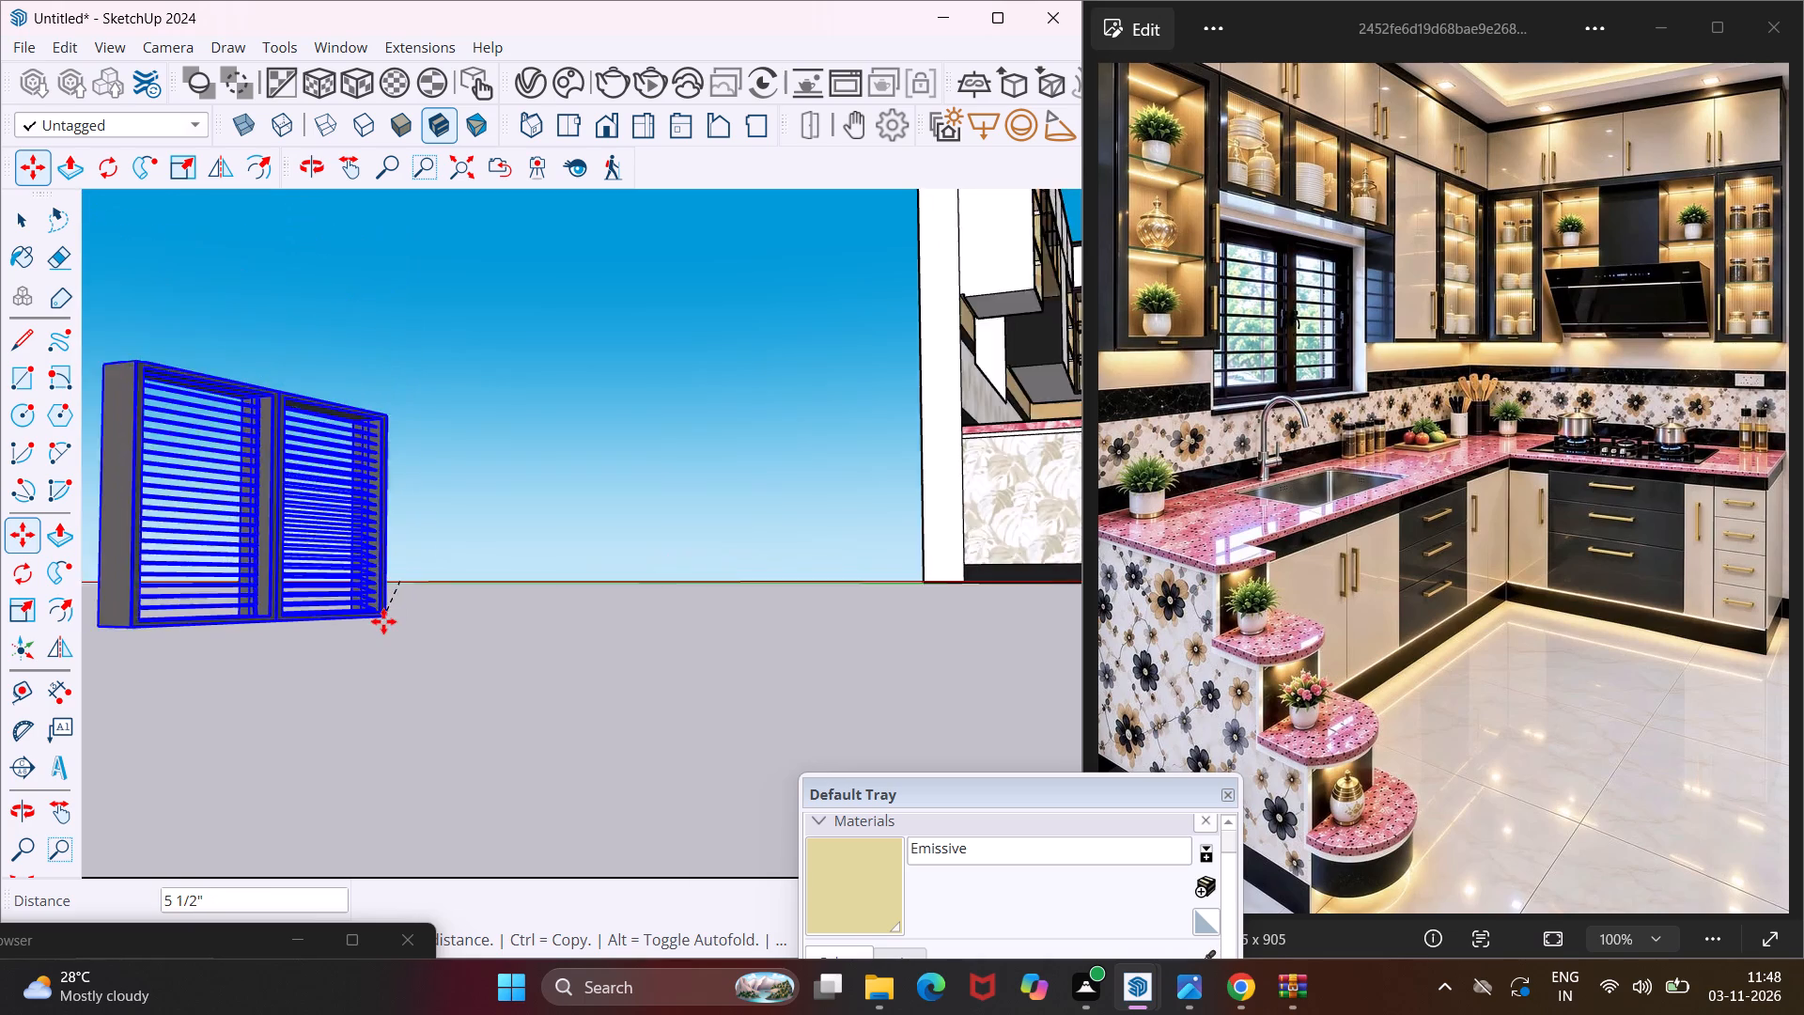
scroll(383, 621, "down", 10)
middle_click_drag(618, 598, 397, 736)
scroll(397, 736, "down", 3)
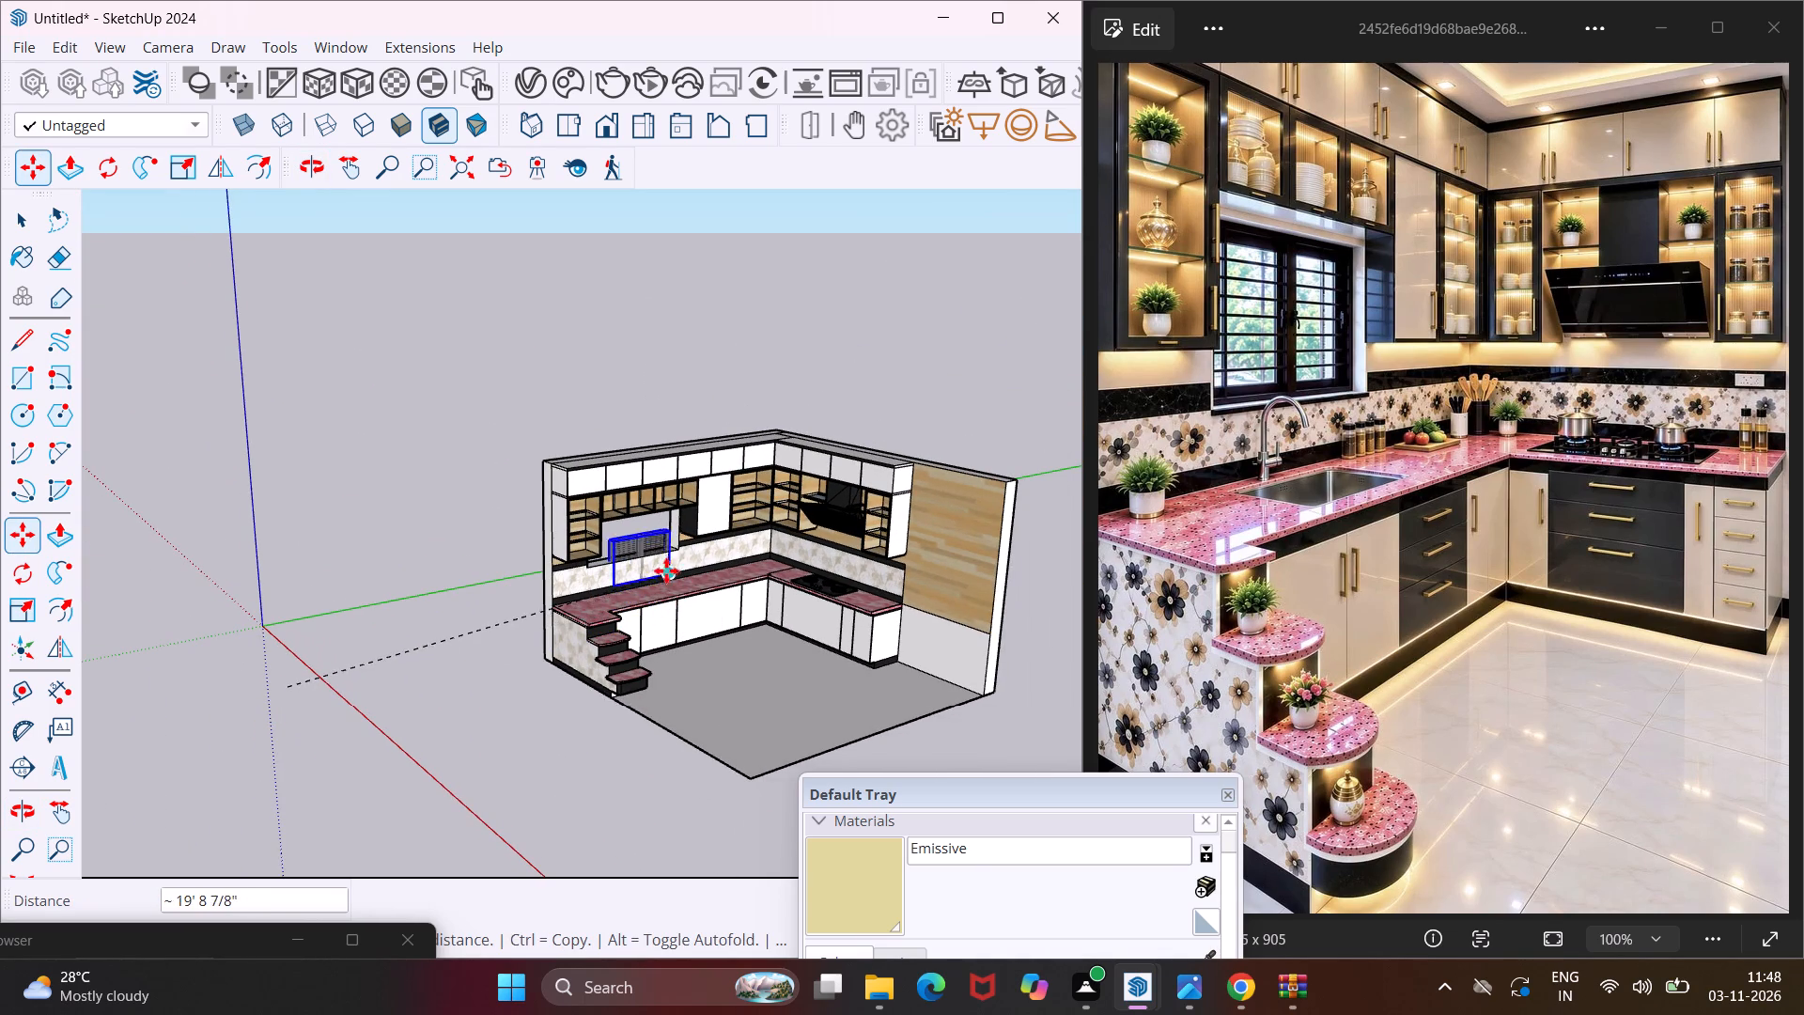
scroll(672, 543, "up", 20)
scroll(672, 543, "up", 2)
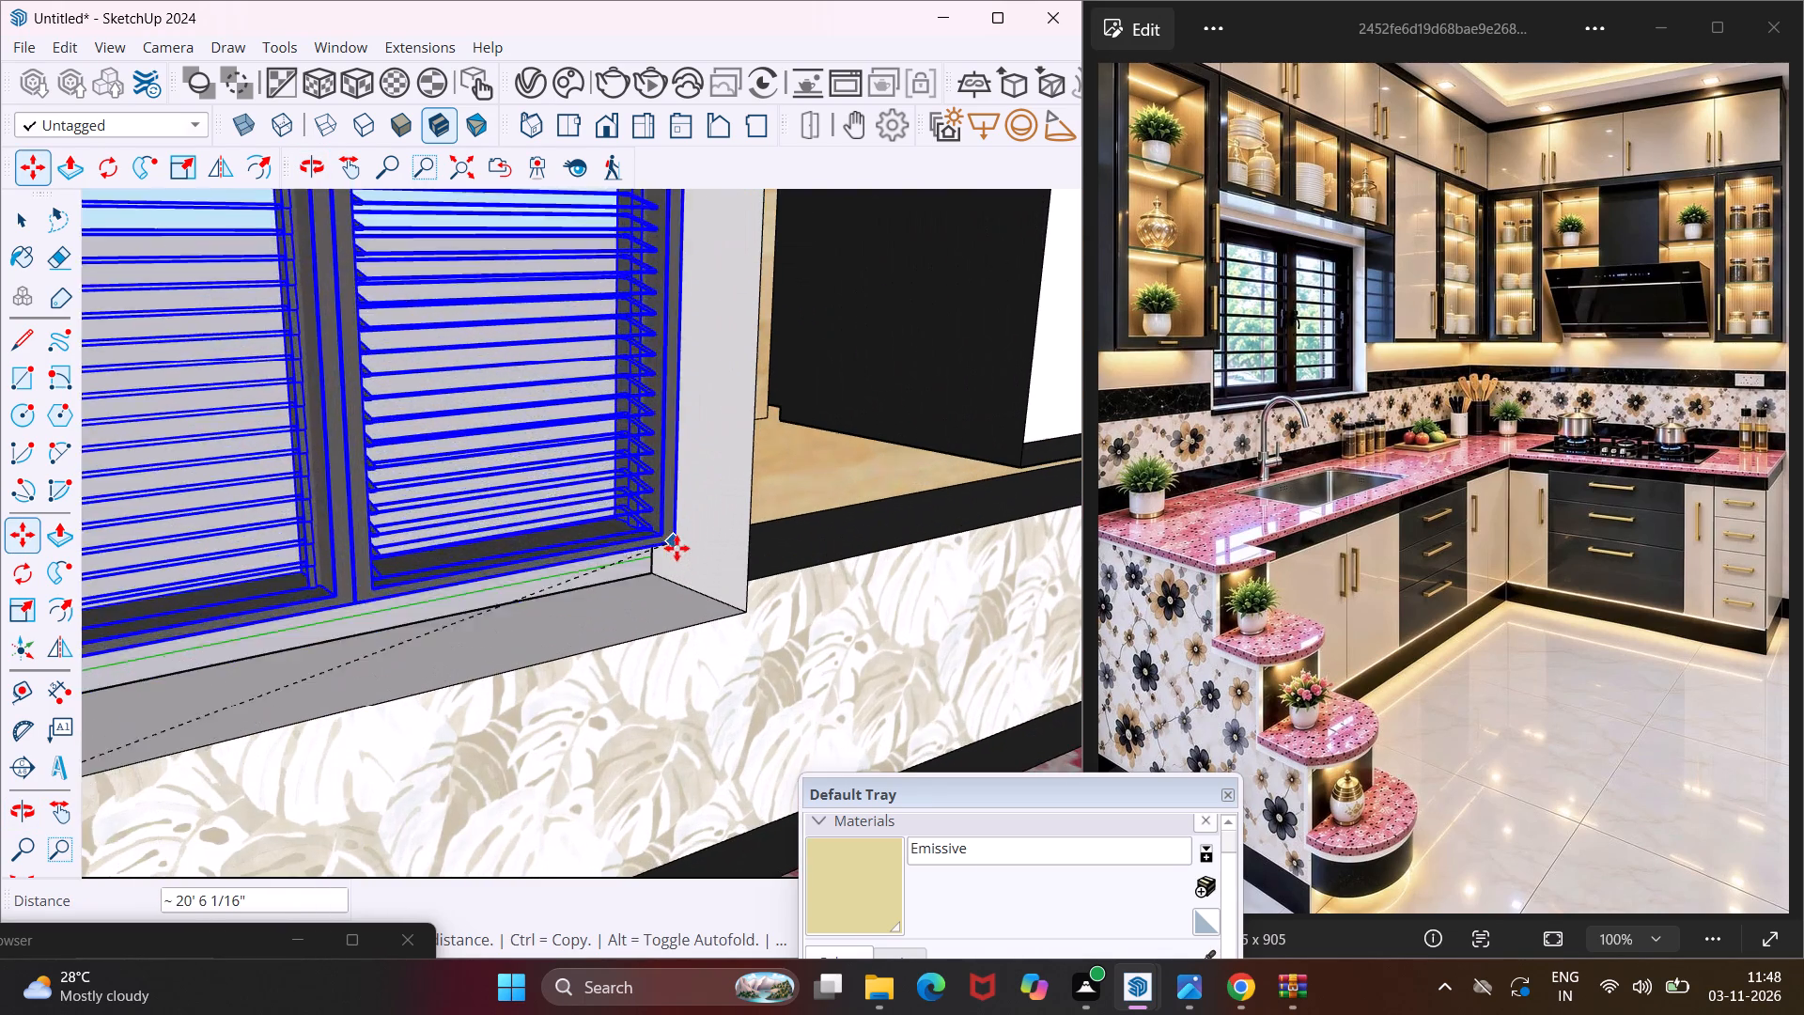
left_click(695, 597)
Stretch the window's width by about 1.63 along the red axis to reach the far side of the wall opening.
scroll(697, 600, "down", 6)
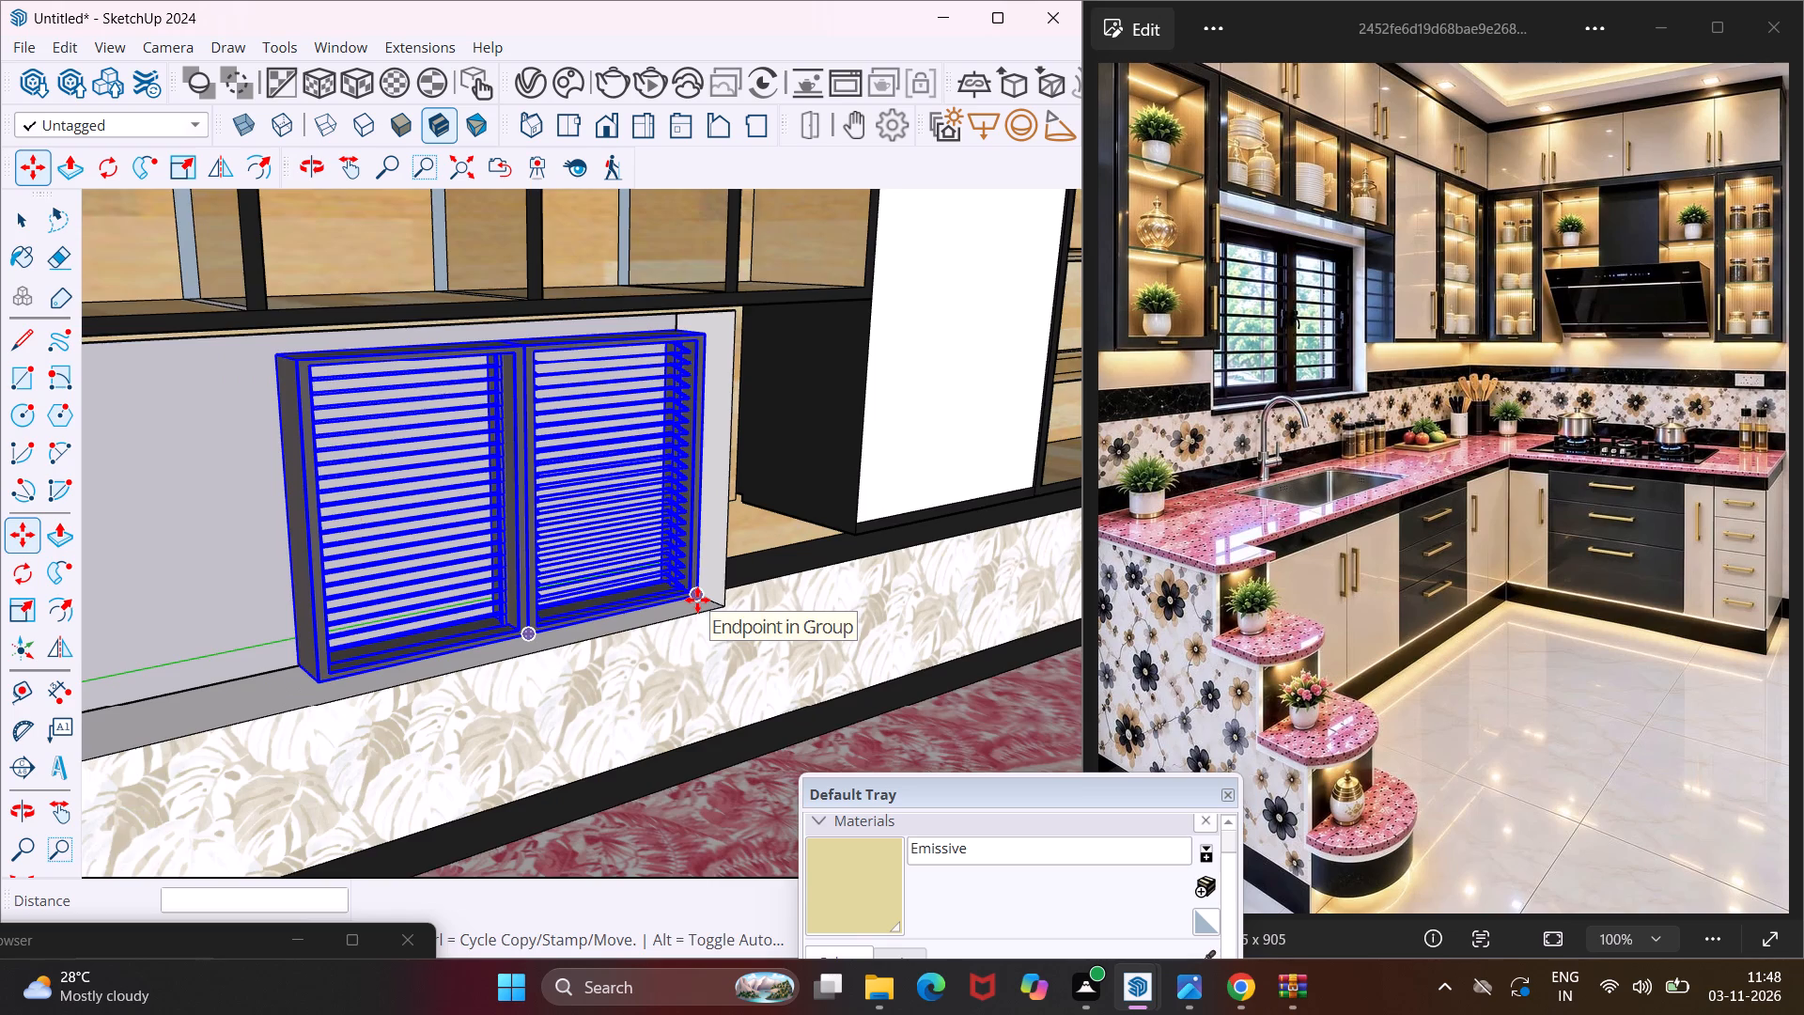
middle_click_drag(695, 600, 679, 542)
scroll(695, 600, "up", 1)
scroll(679, 542, "down", 4)
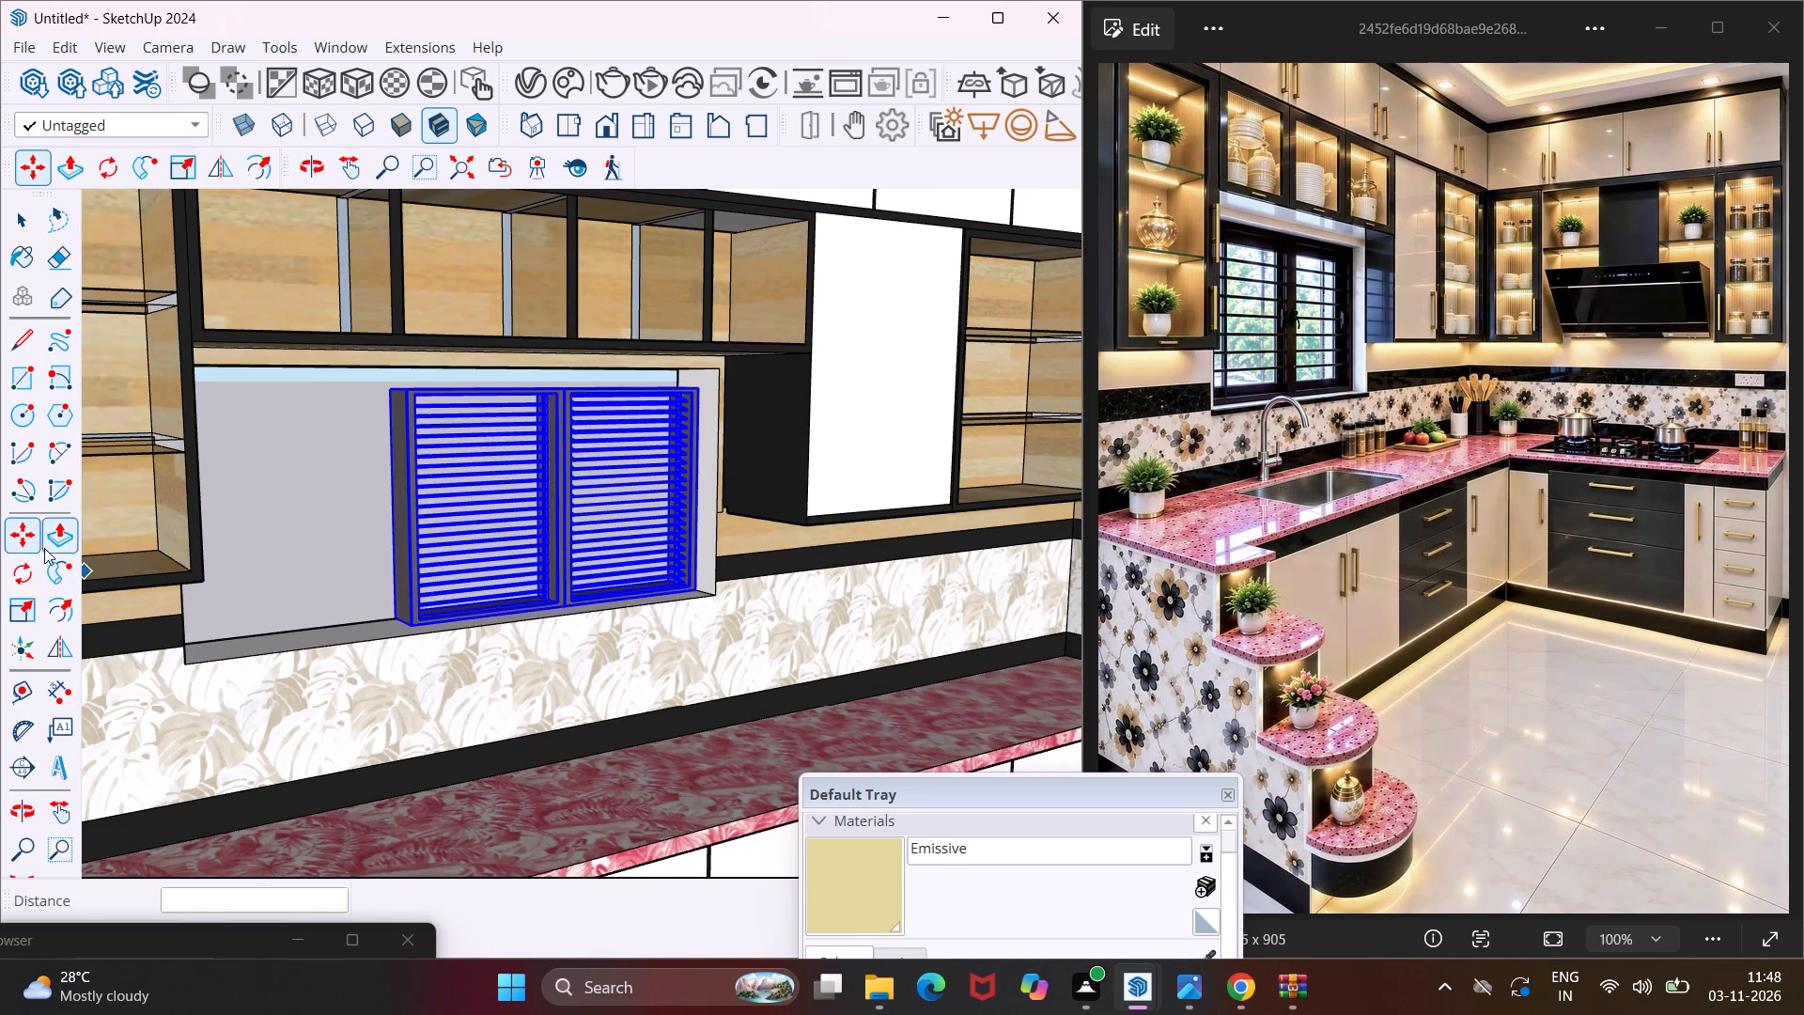
left_click(23, 603)
scroll(359, 502, "up", 3)
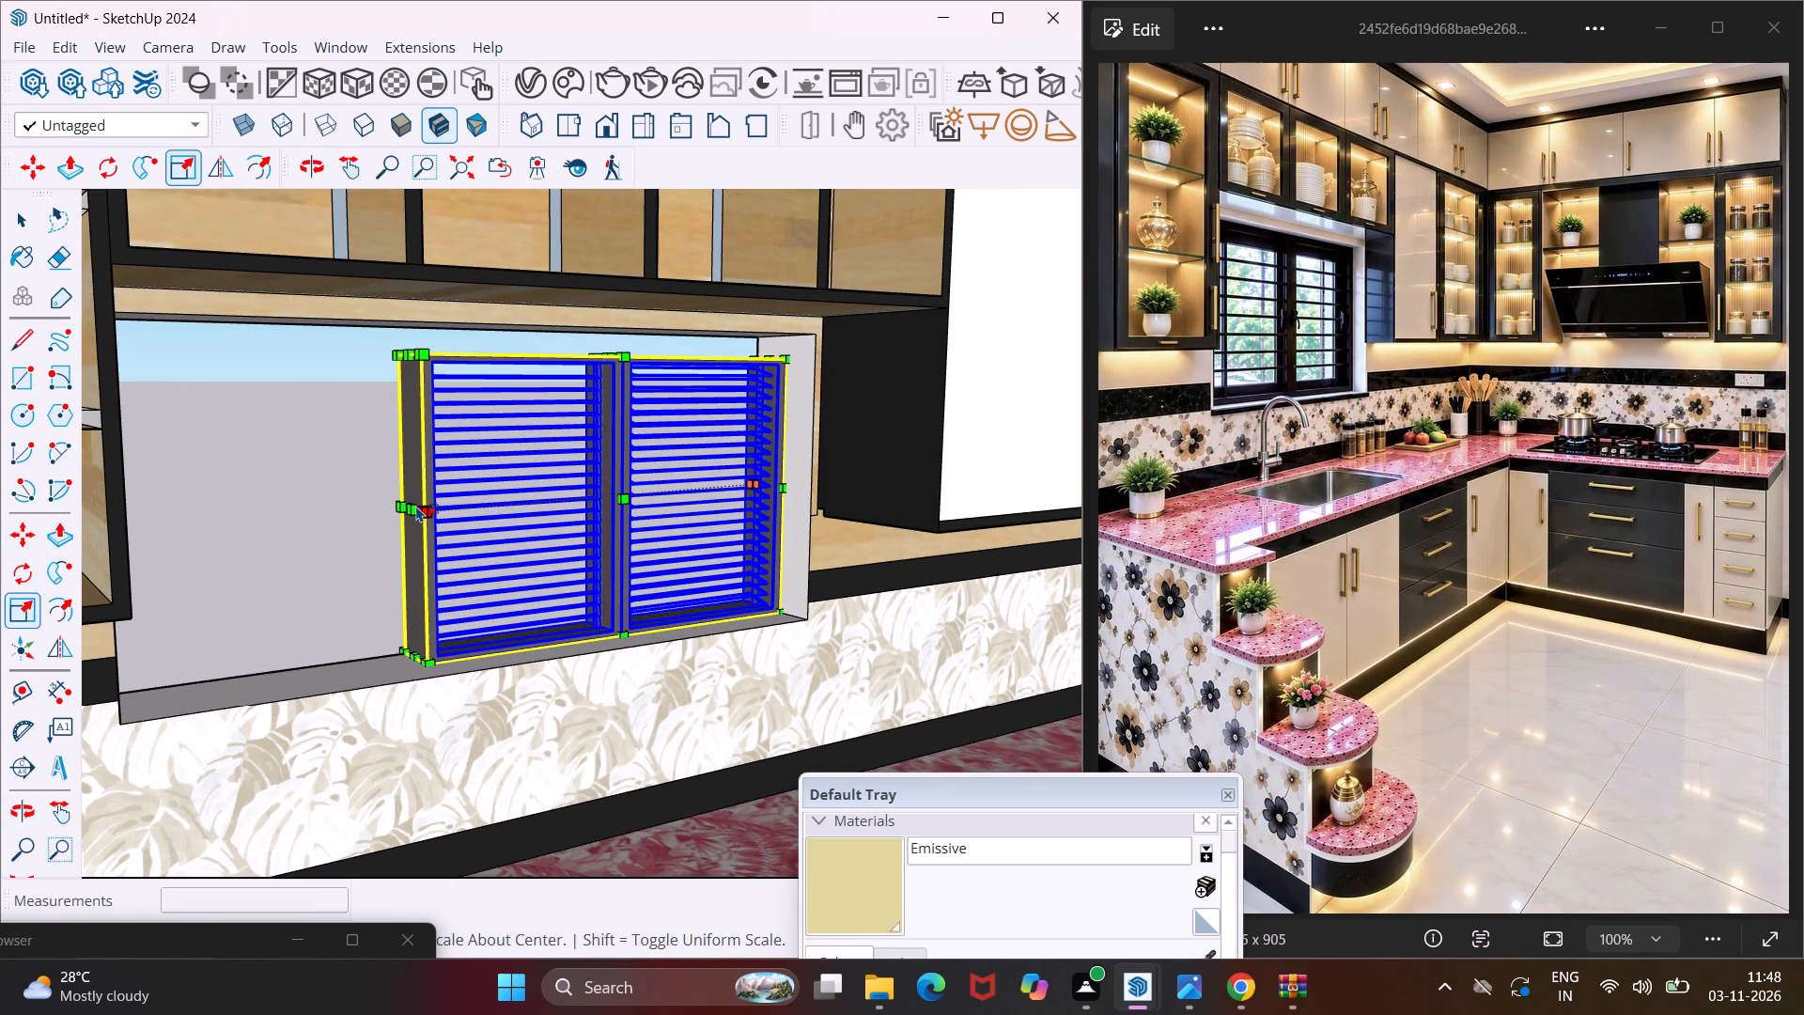
left_click(414, 510)
scroll(344, 518, "down", 5)
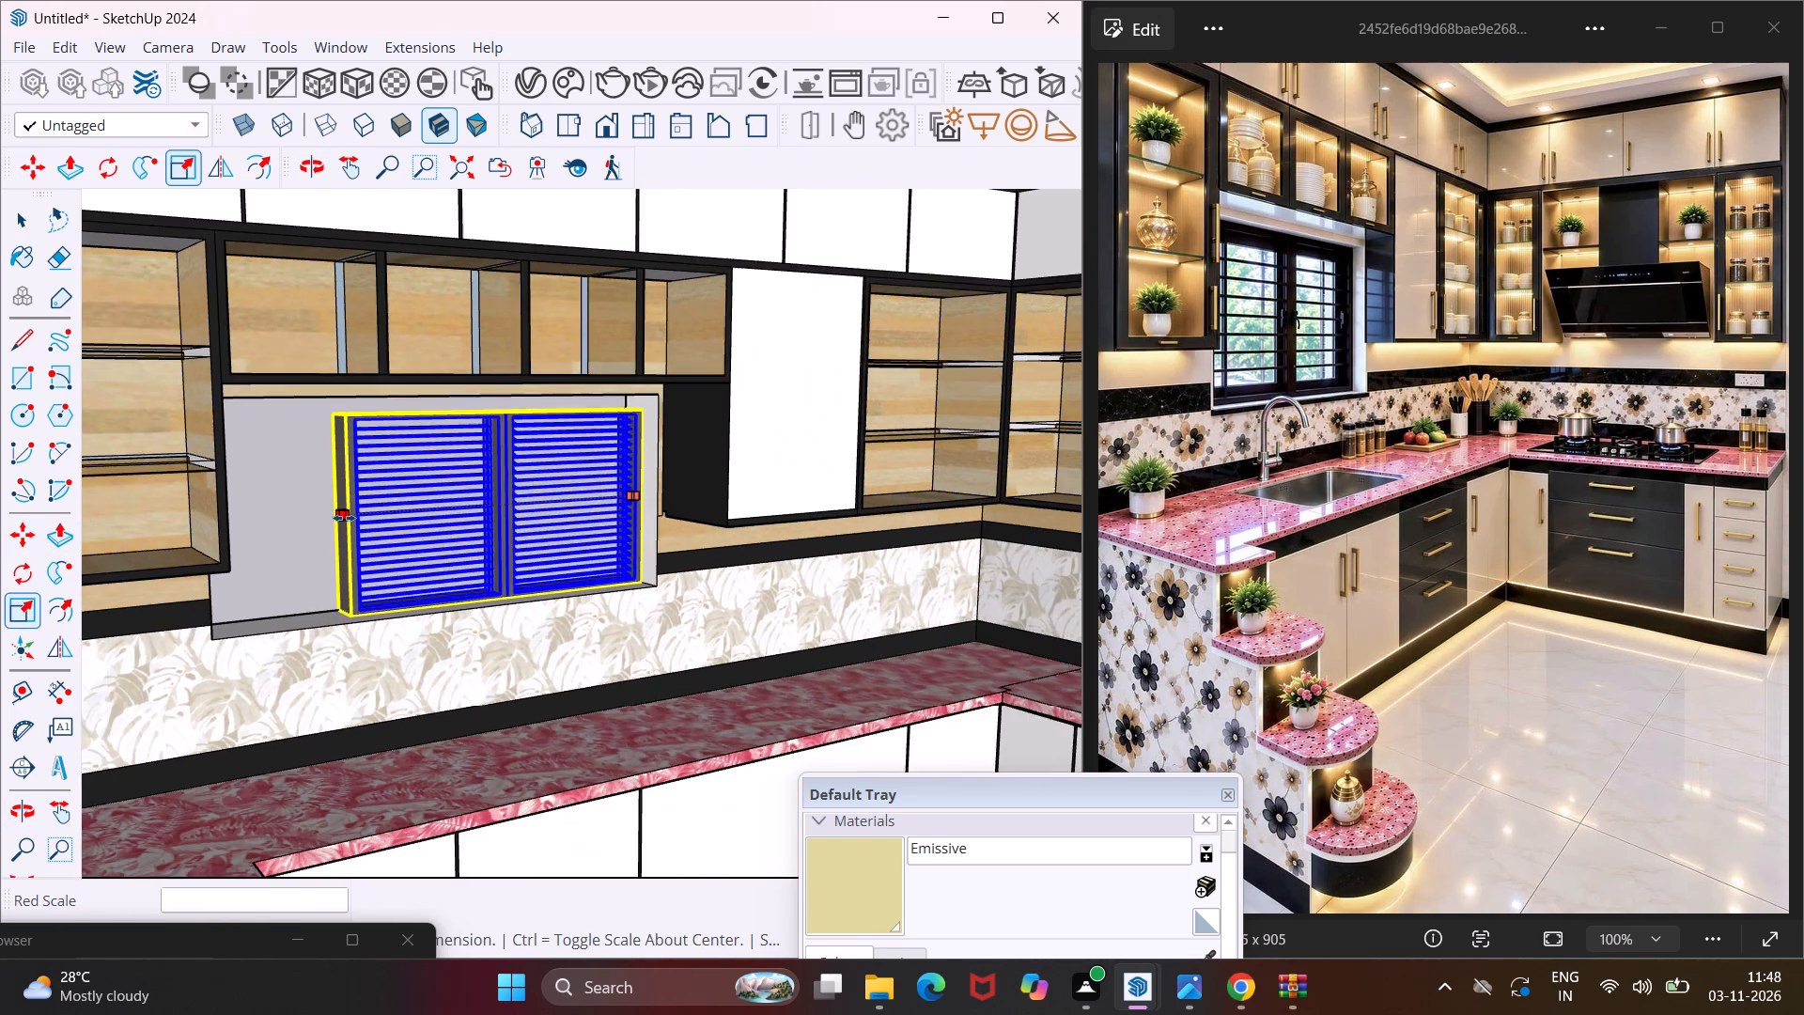
scroll(344, 518, "down", 3)
middle_click_drag(344, 518, 196, 537)
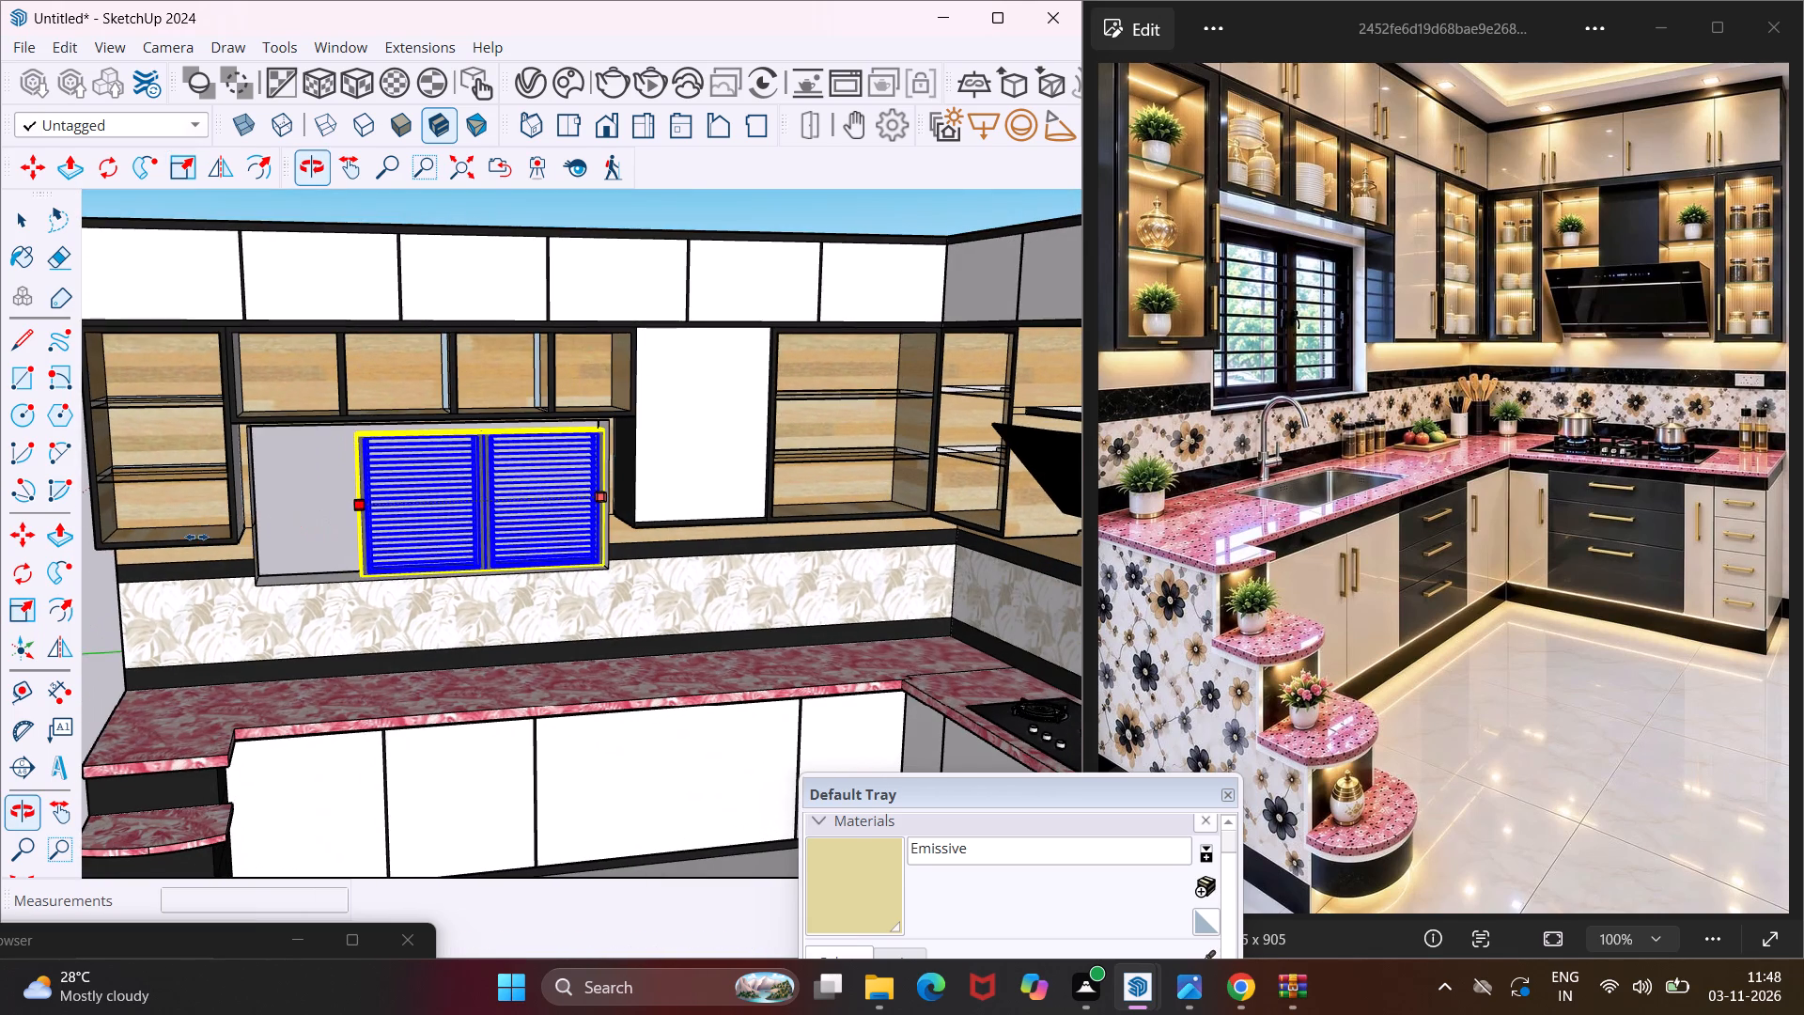
scroll(245, 526, "up", 9)
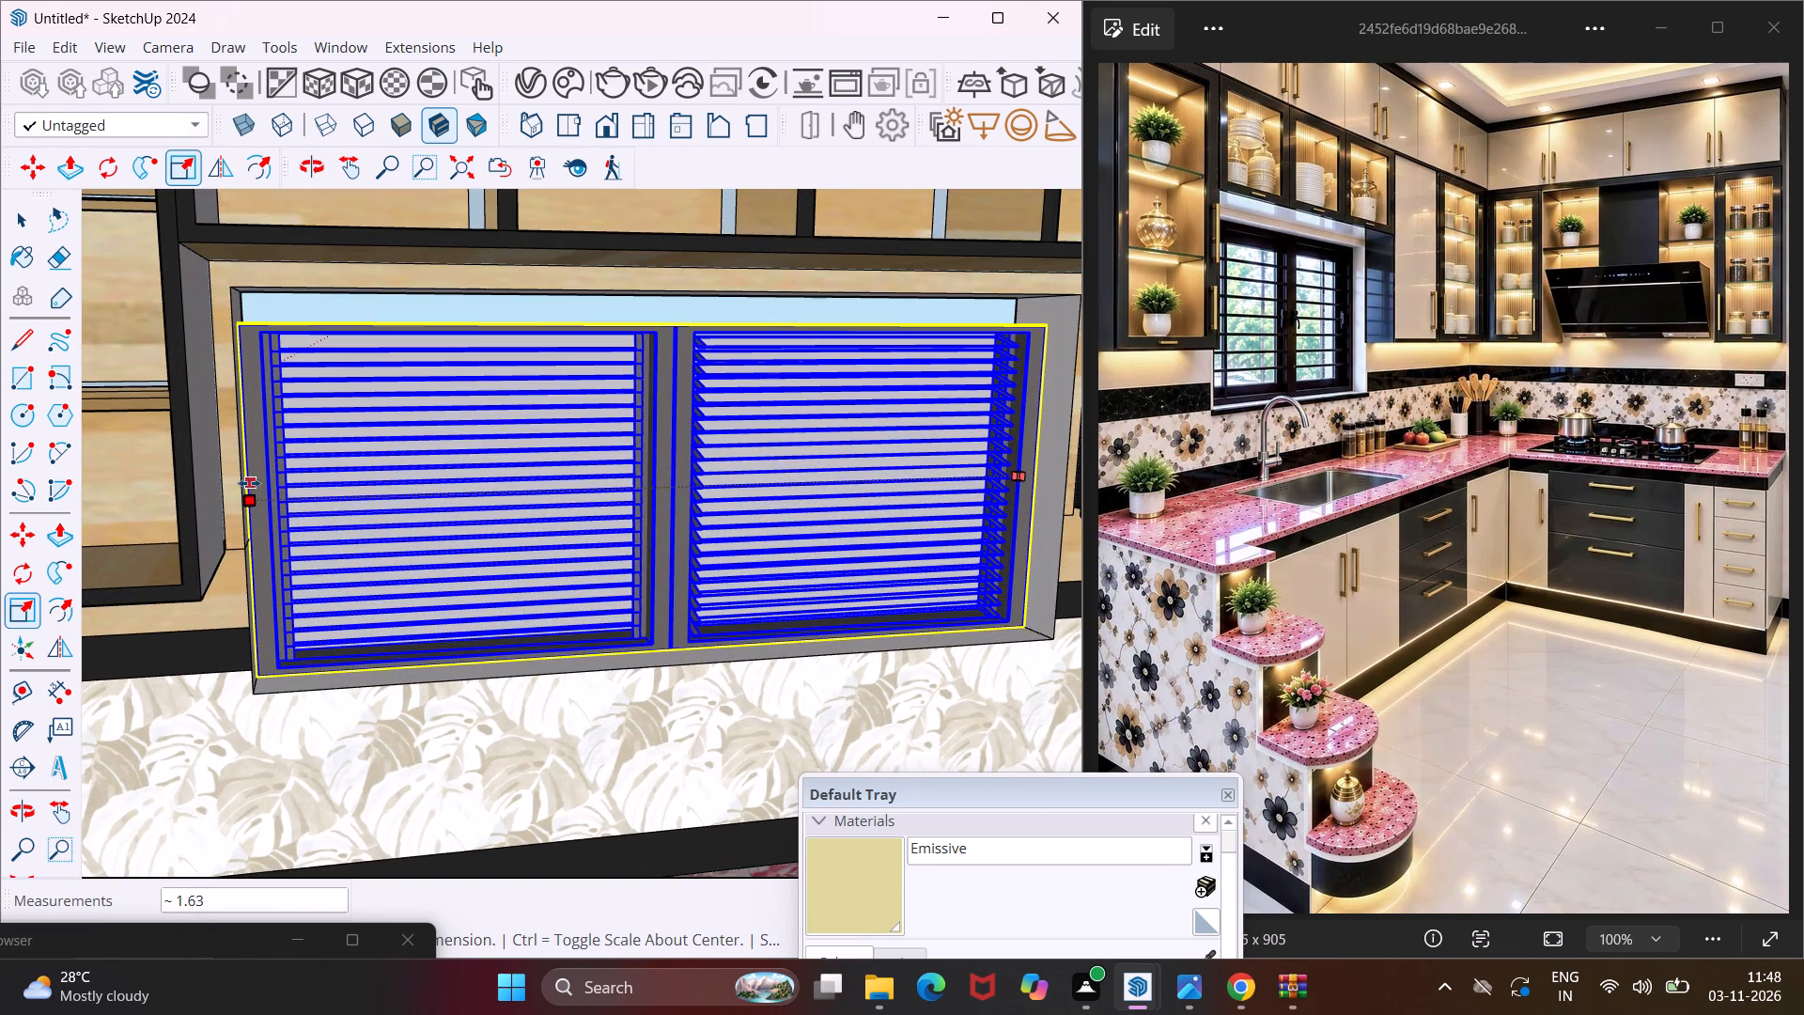
left_click(249, 483)
Stretch the window's height by about 1.07 up to the top of the opening, and deselect it.
middle_click_drag(637, 310, 666, 336)
scroll(667, 336, "up", 3)
left_click(654, 302)
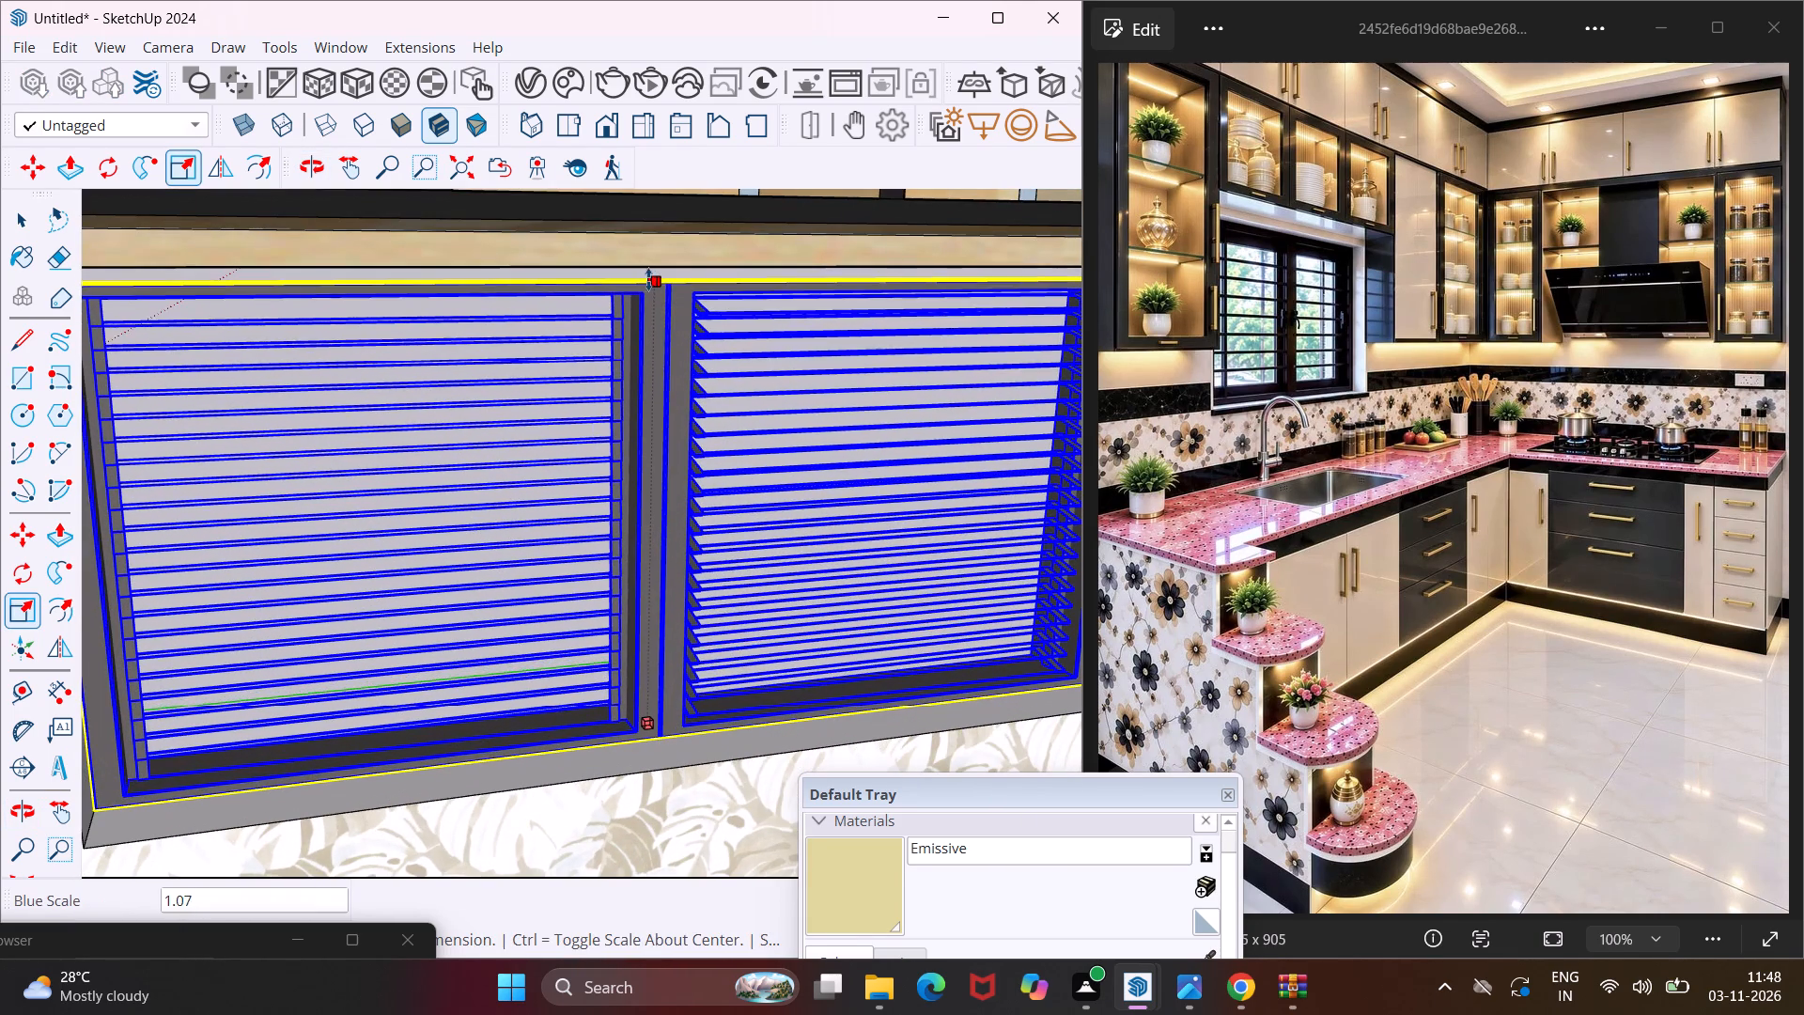
left_click(648, 273)
scroll(579, 369, "down", 10)
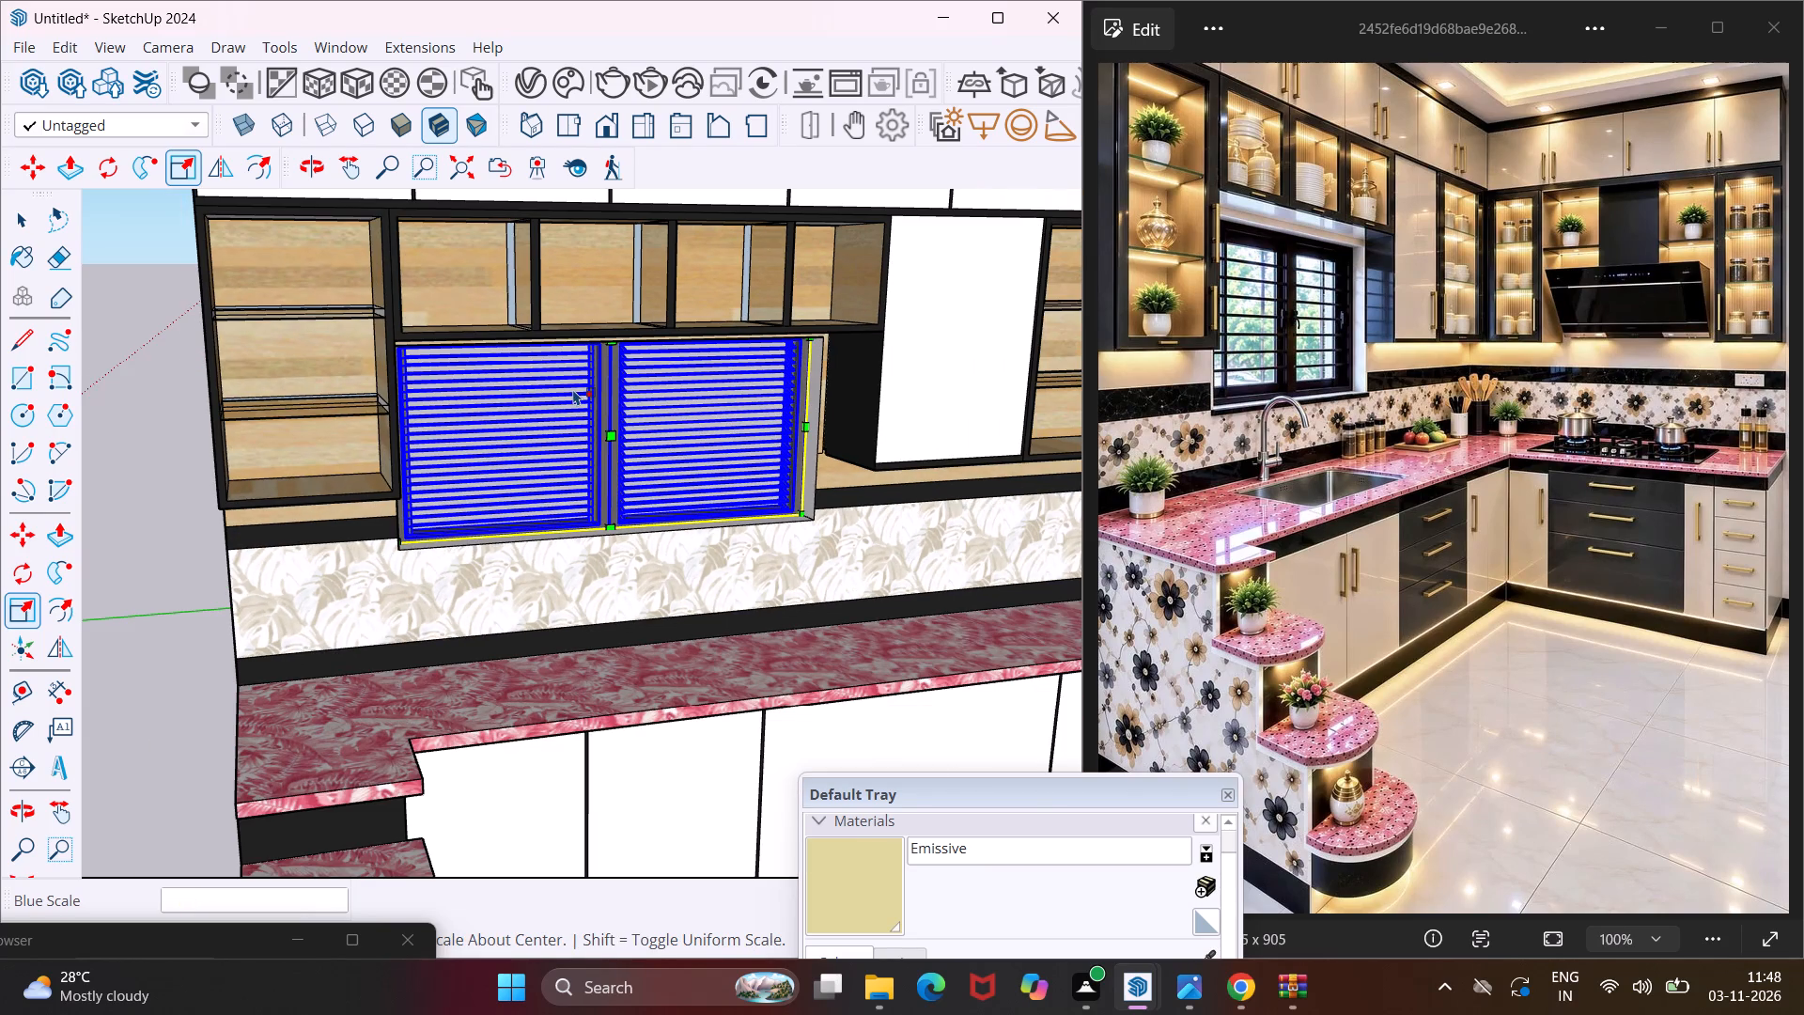
key("Escape")
key("space")
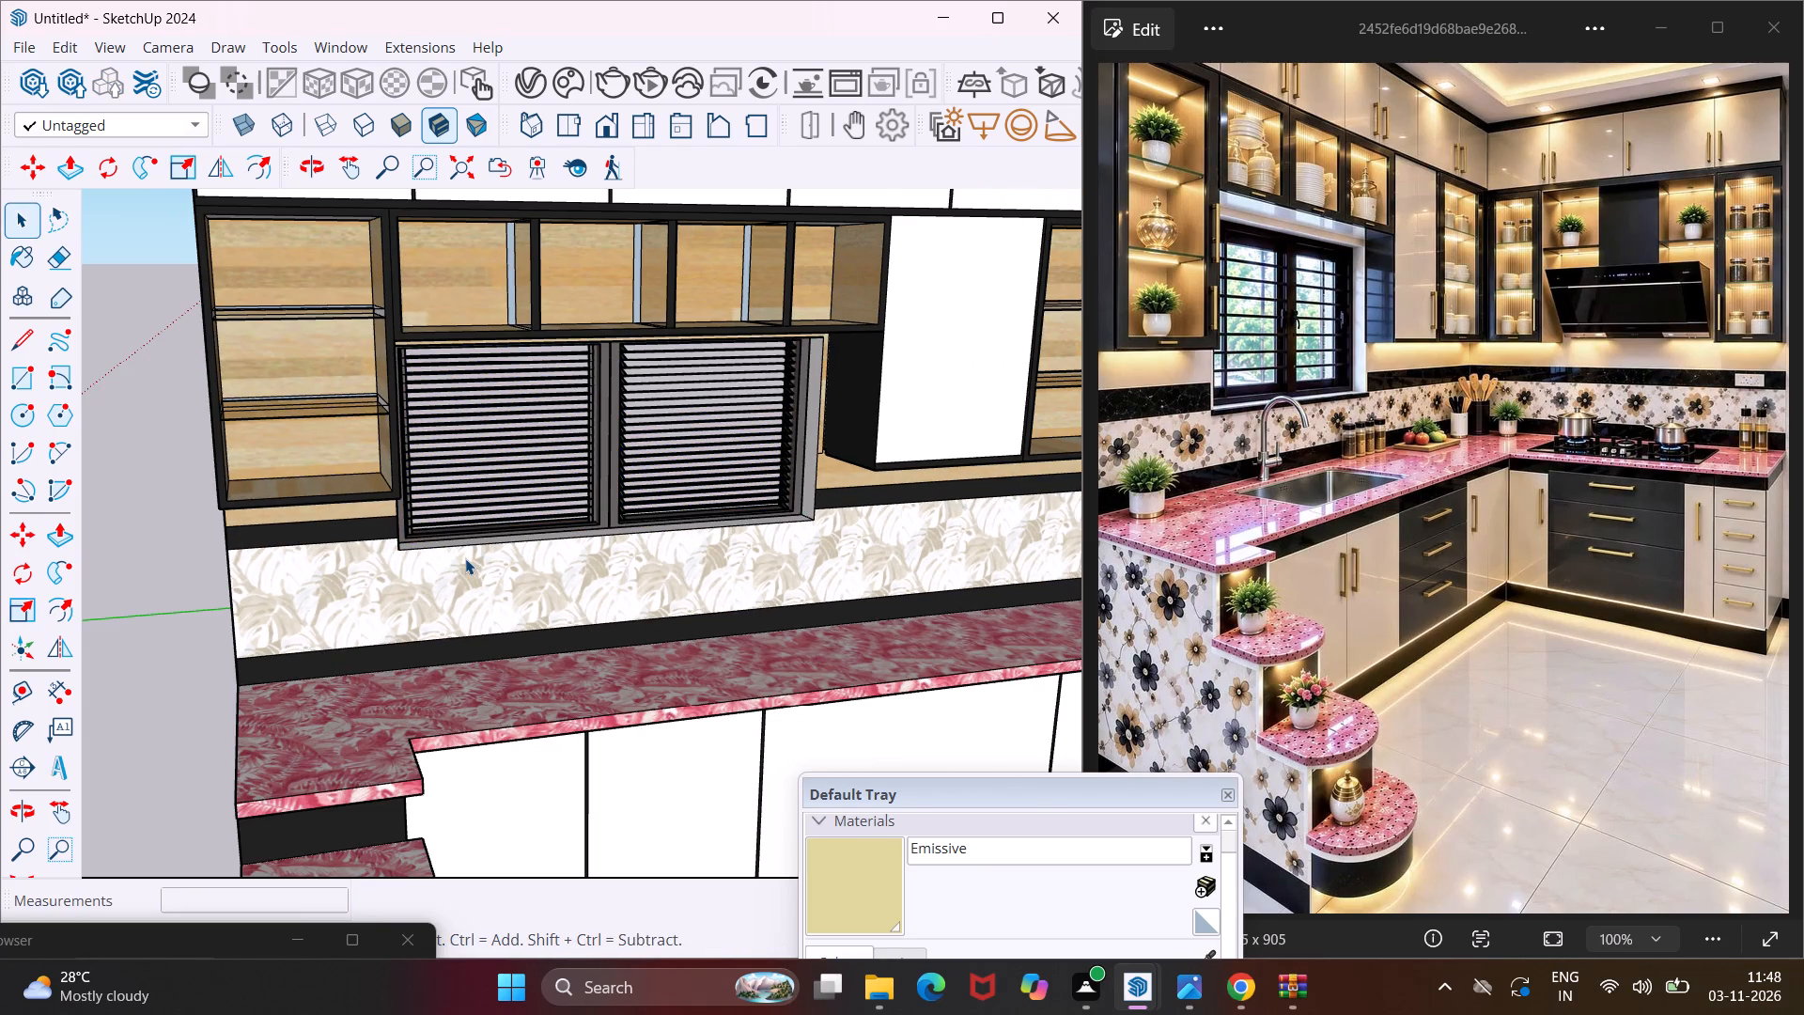
scroll(465, 558, "down", 3)
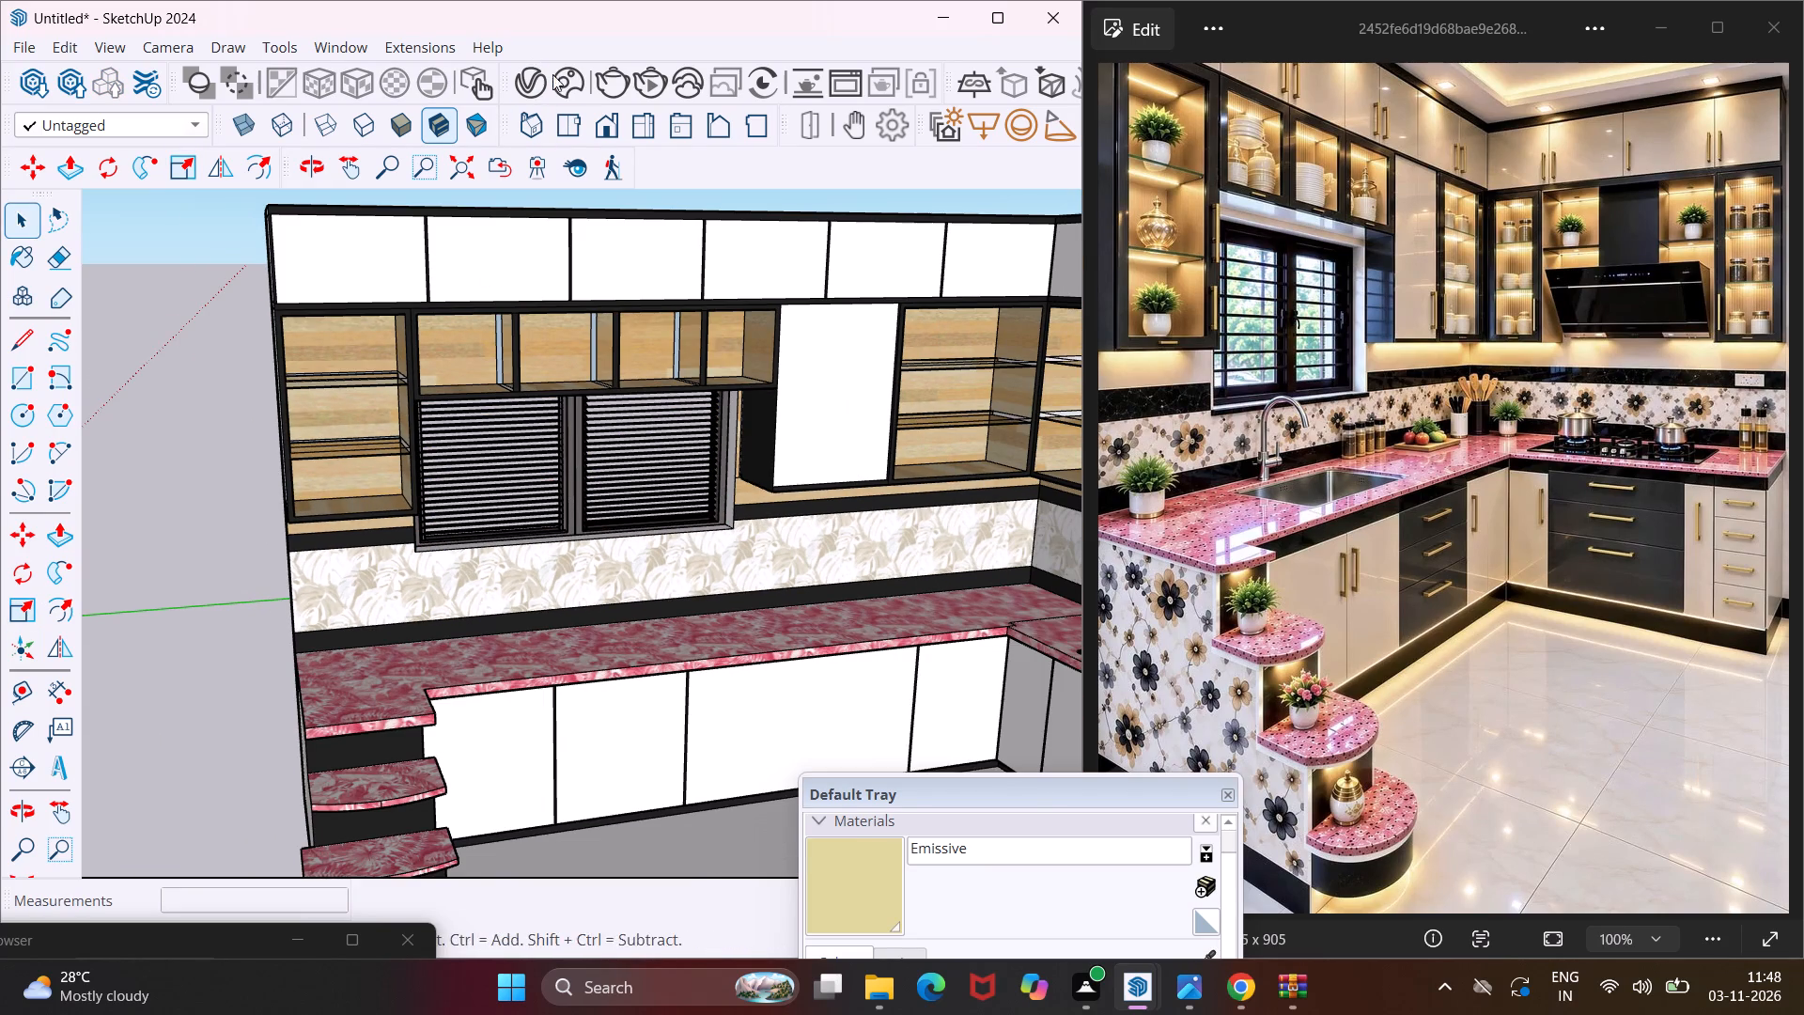
Search 3D Warehouse for "sink".
left_click(354, 41)
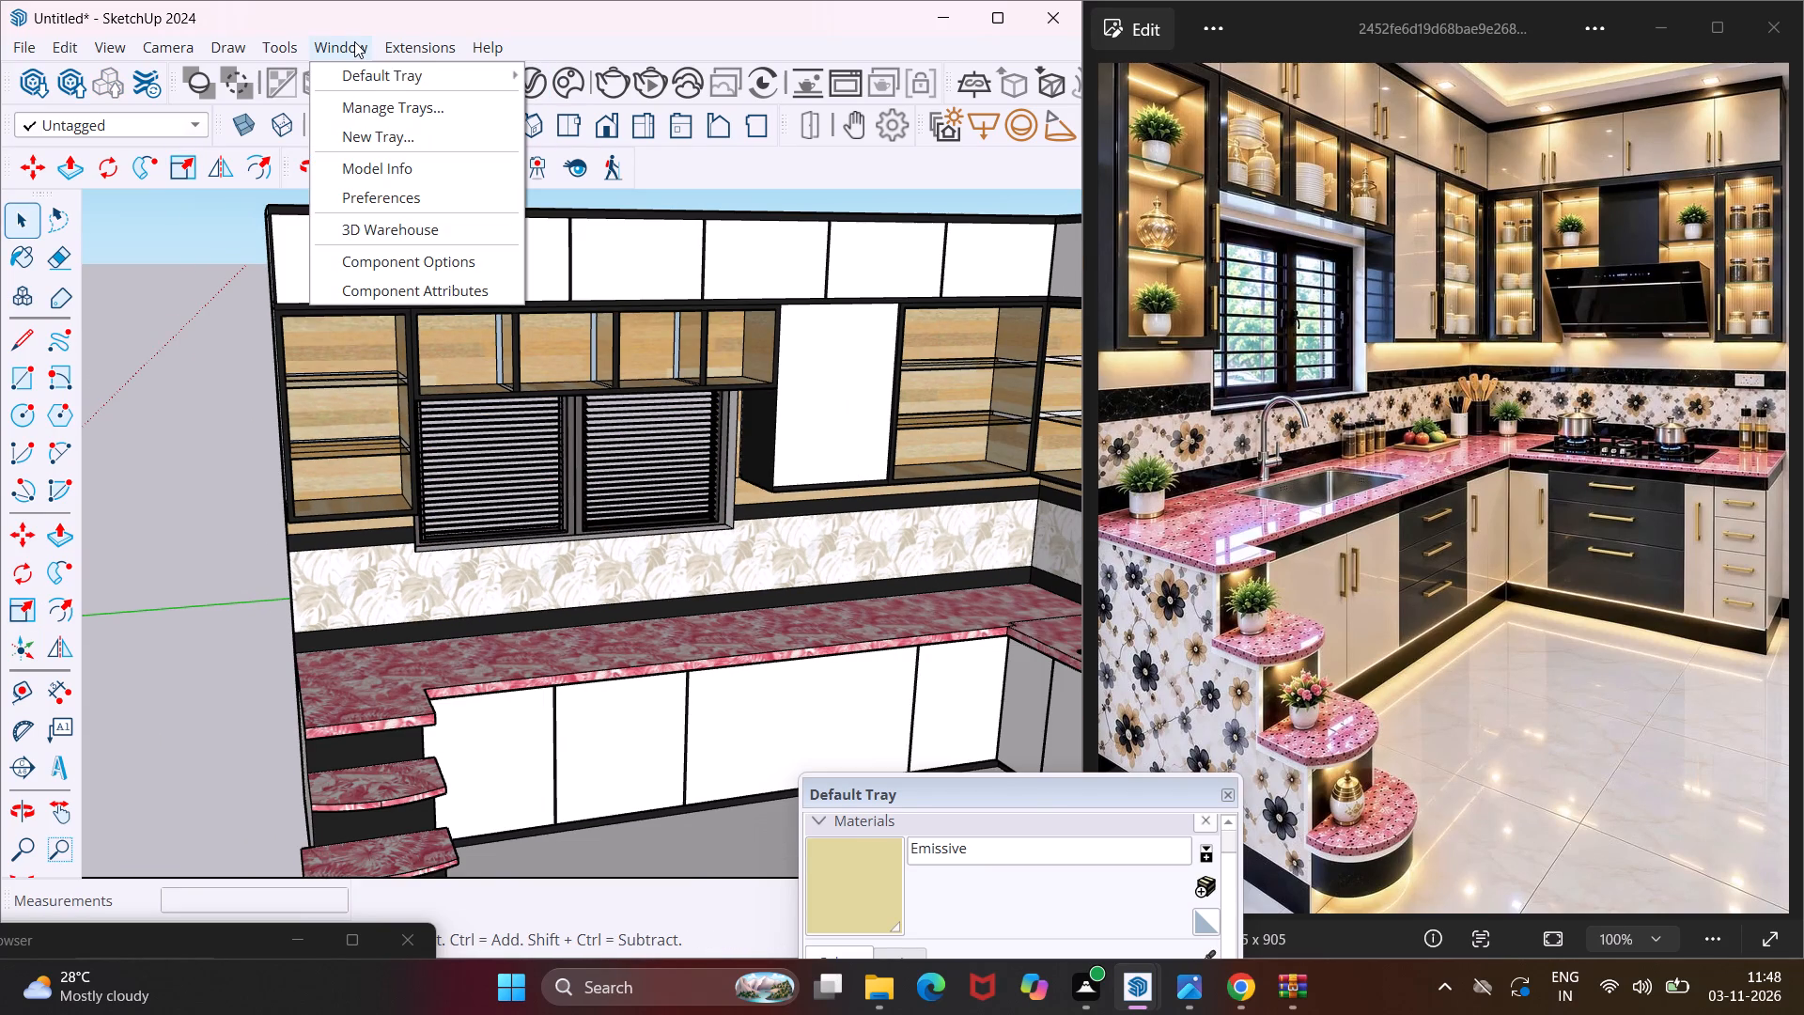
left_click(396, 226)
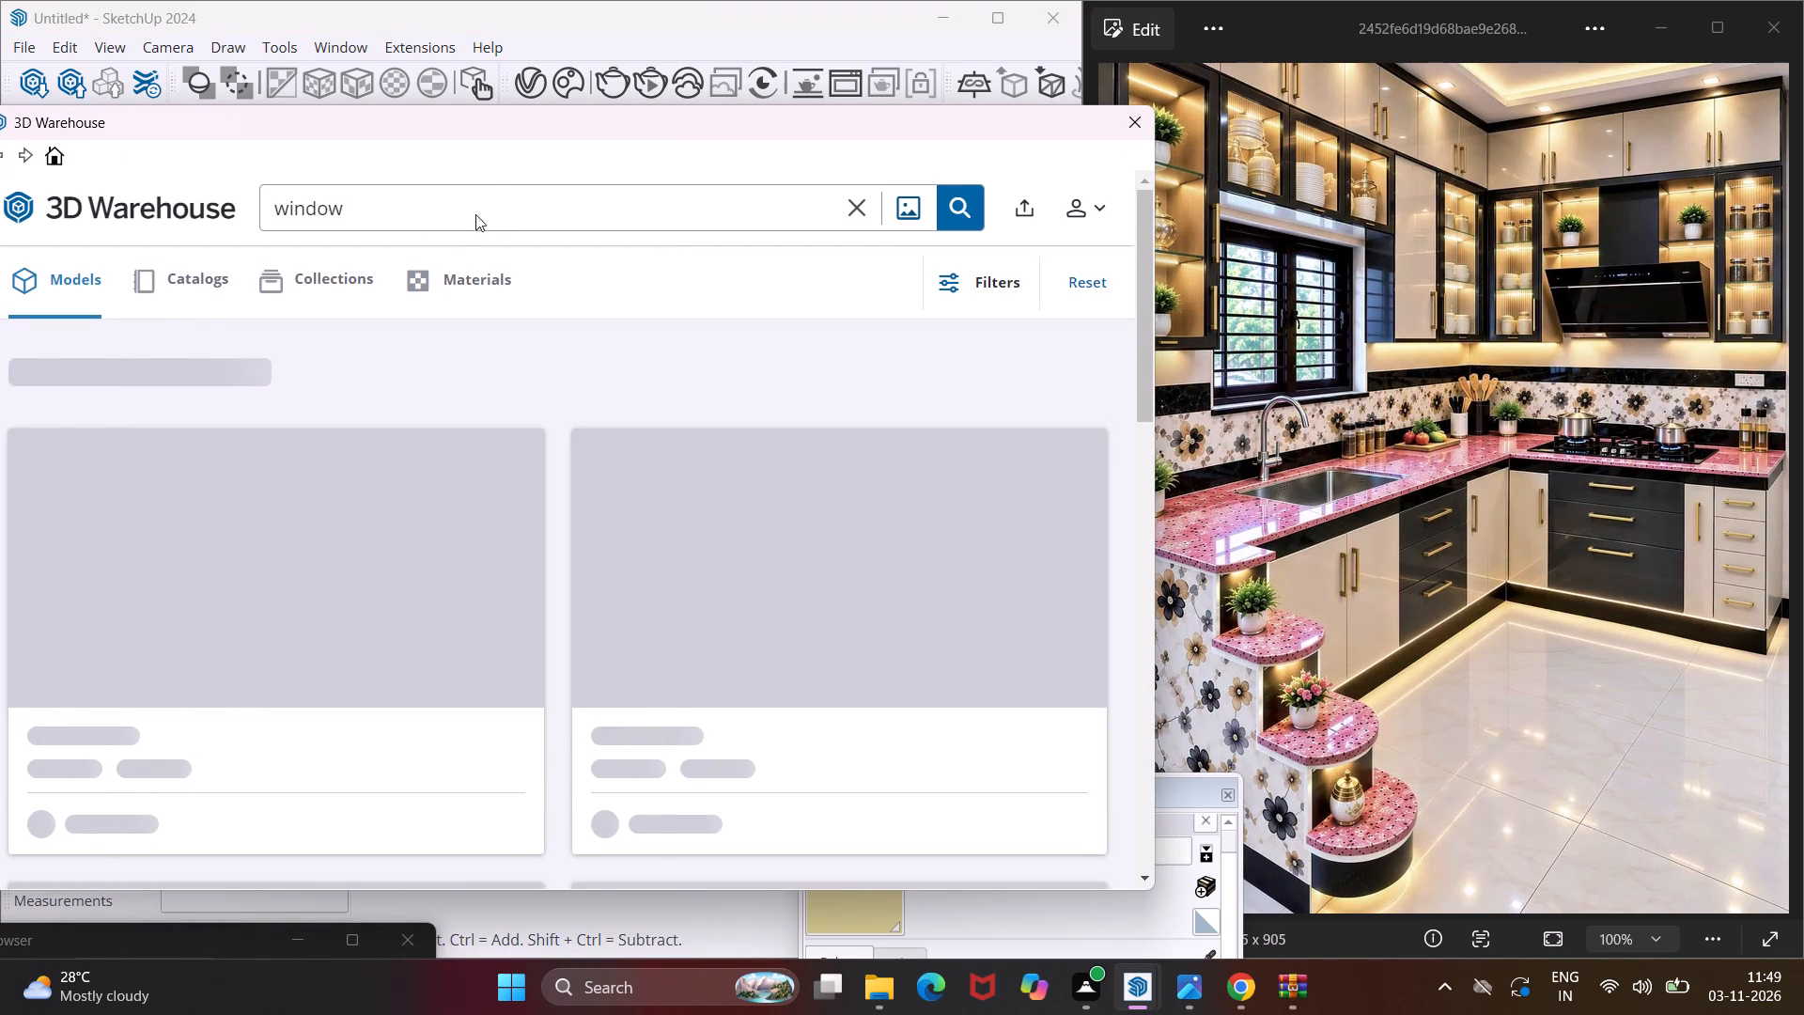
left_click(446, 196)
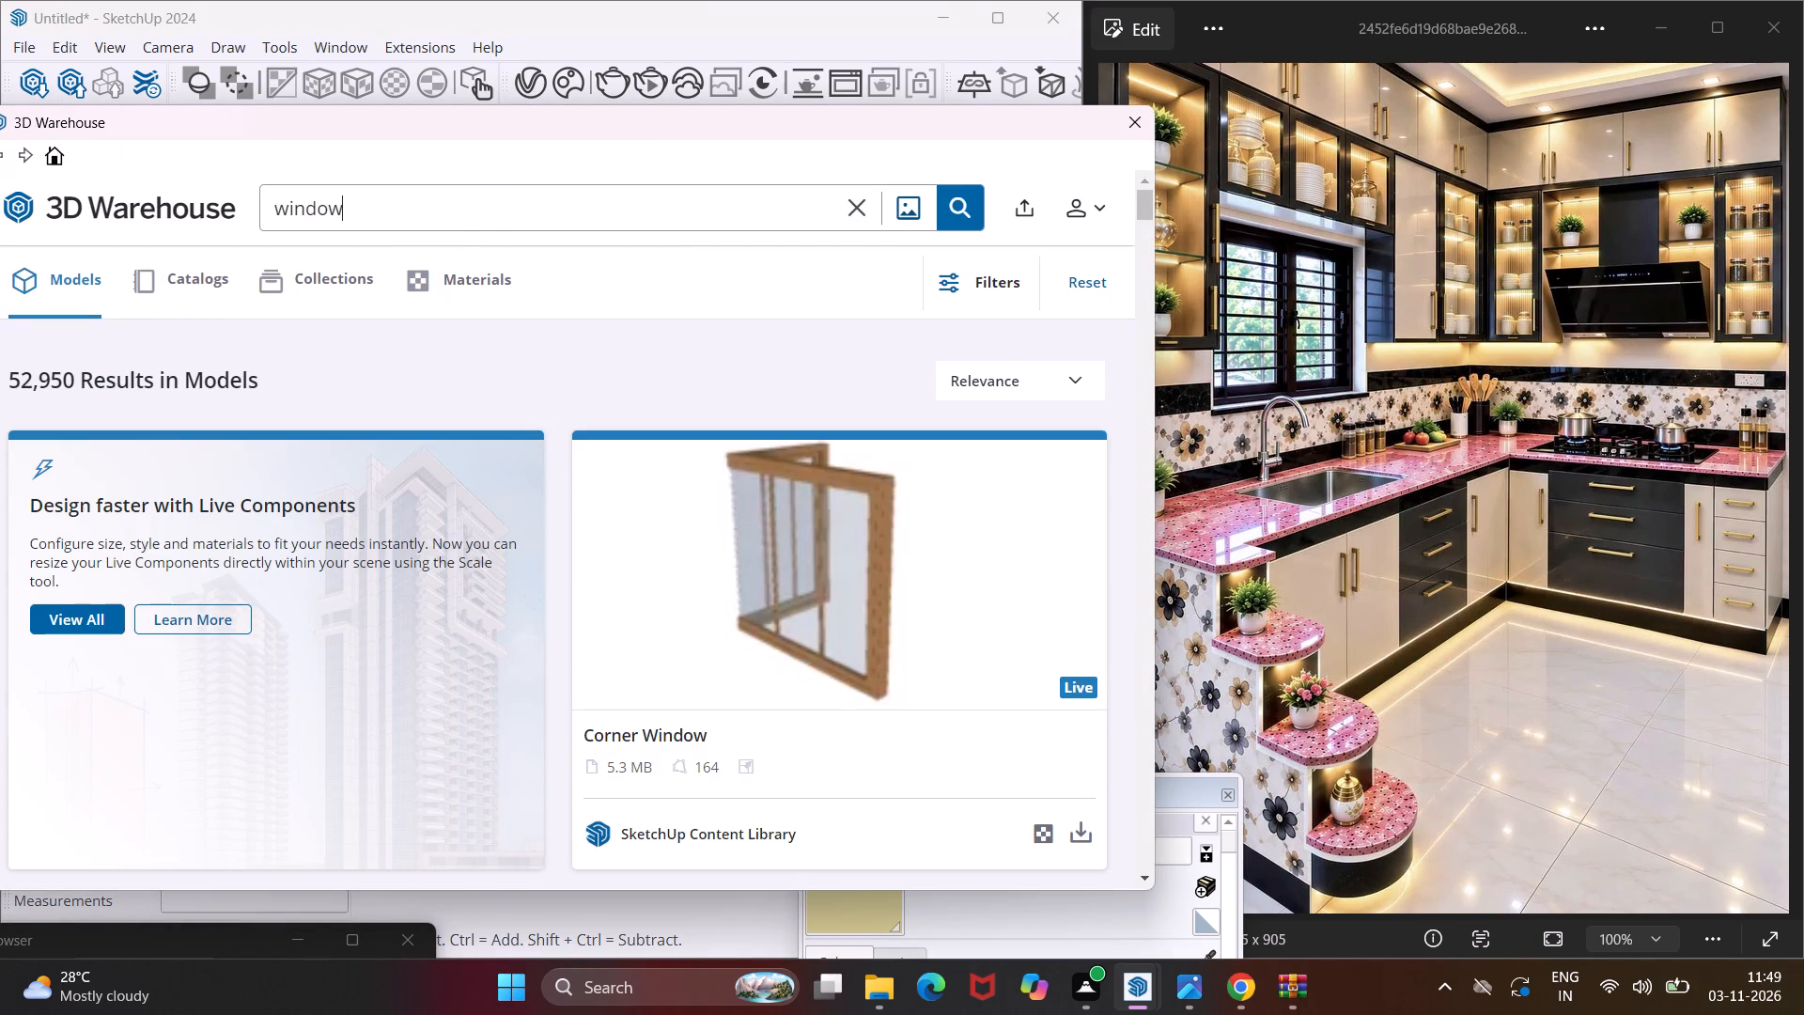
key("BackSpace")
key("BackSpace")
key("BackSpace")
key("BackSpace")
key("BackSpace")
key("BackSpace")
key("BackSpace")
key("BackSpace")
key("BackSpace")
key("BackSpace")
key("BackSpace")
key("BackSpace")
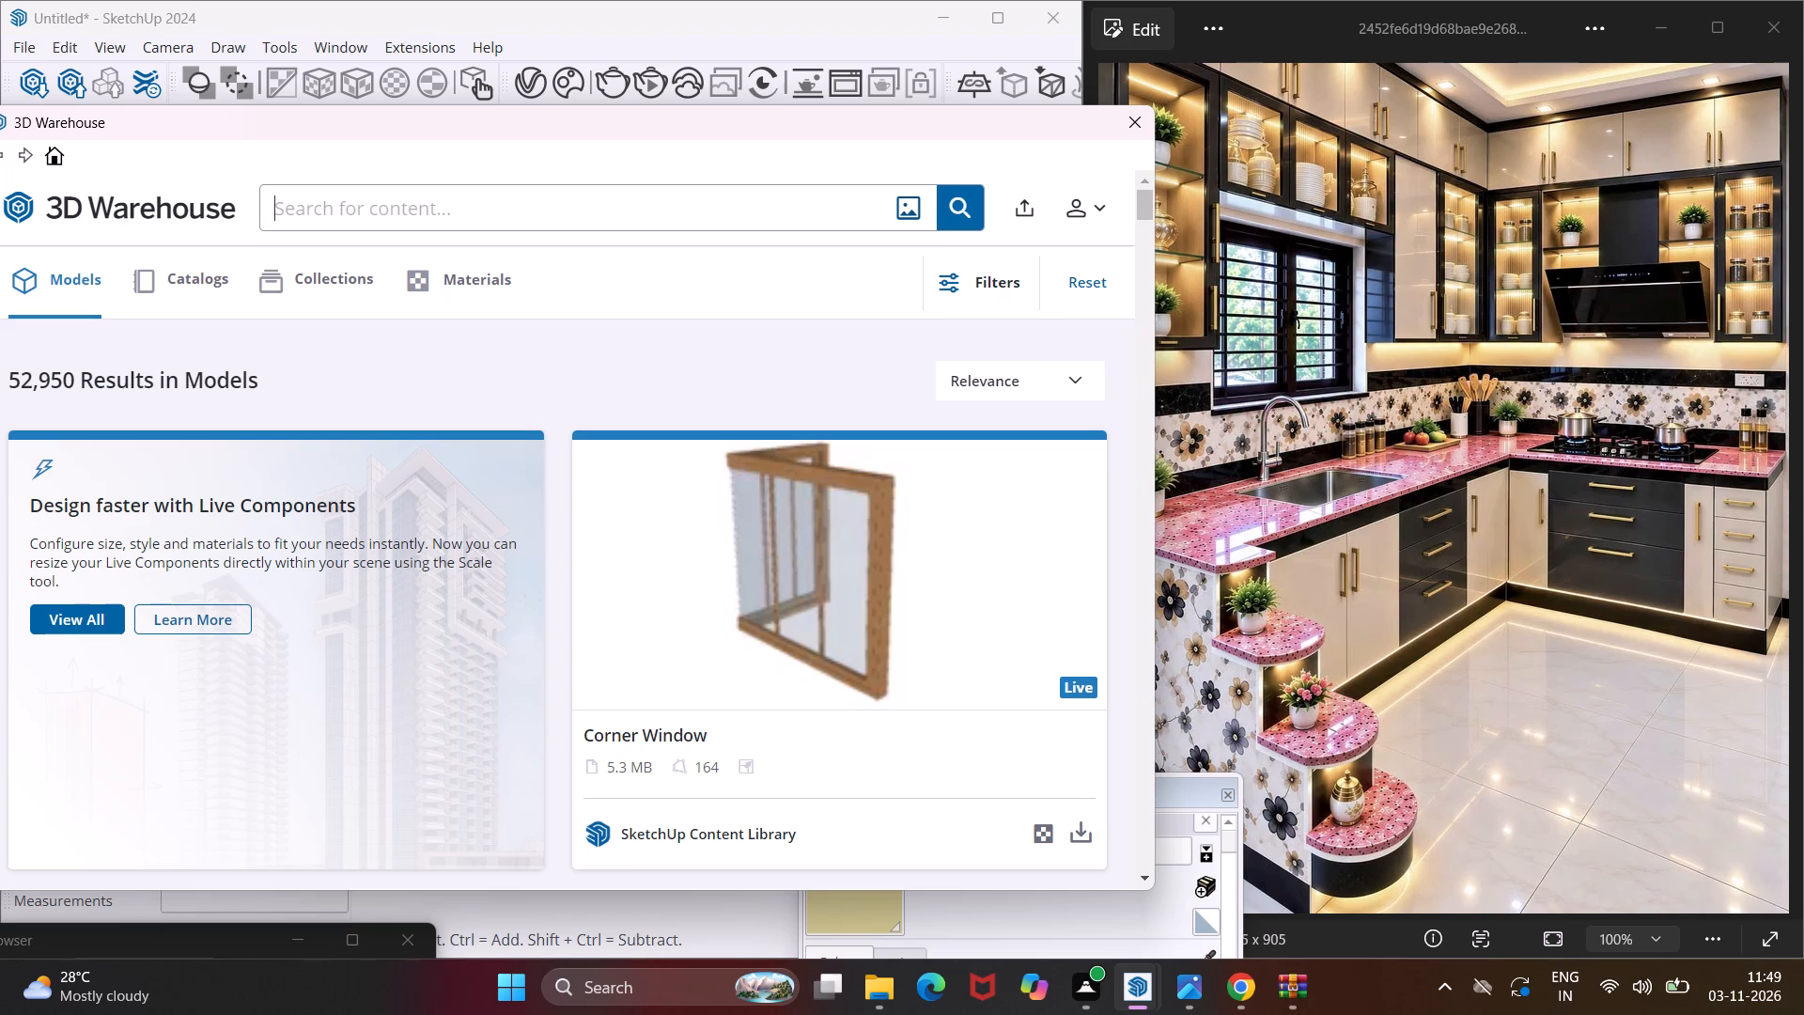
type("si")
key("n")
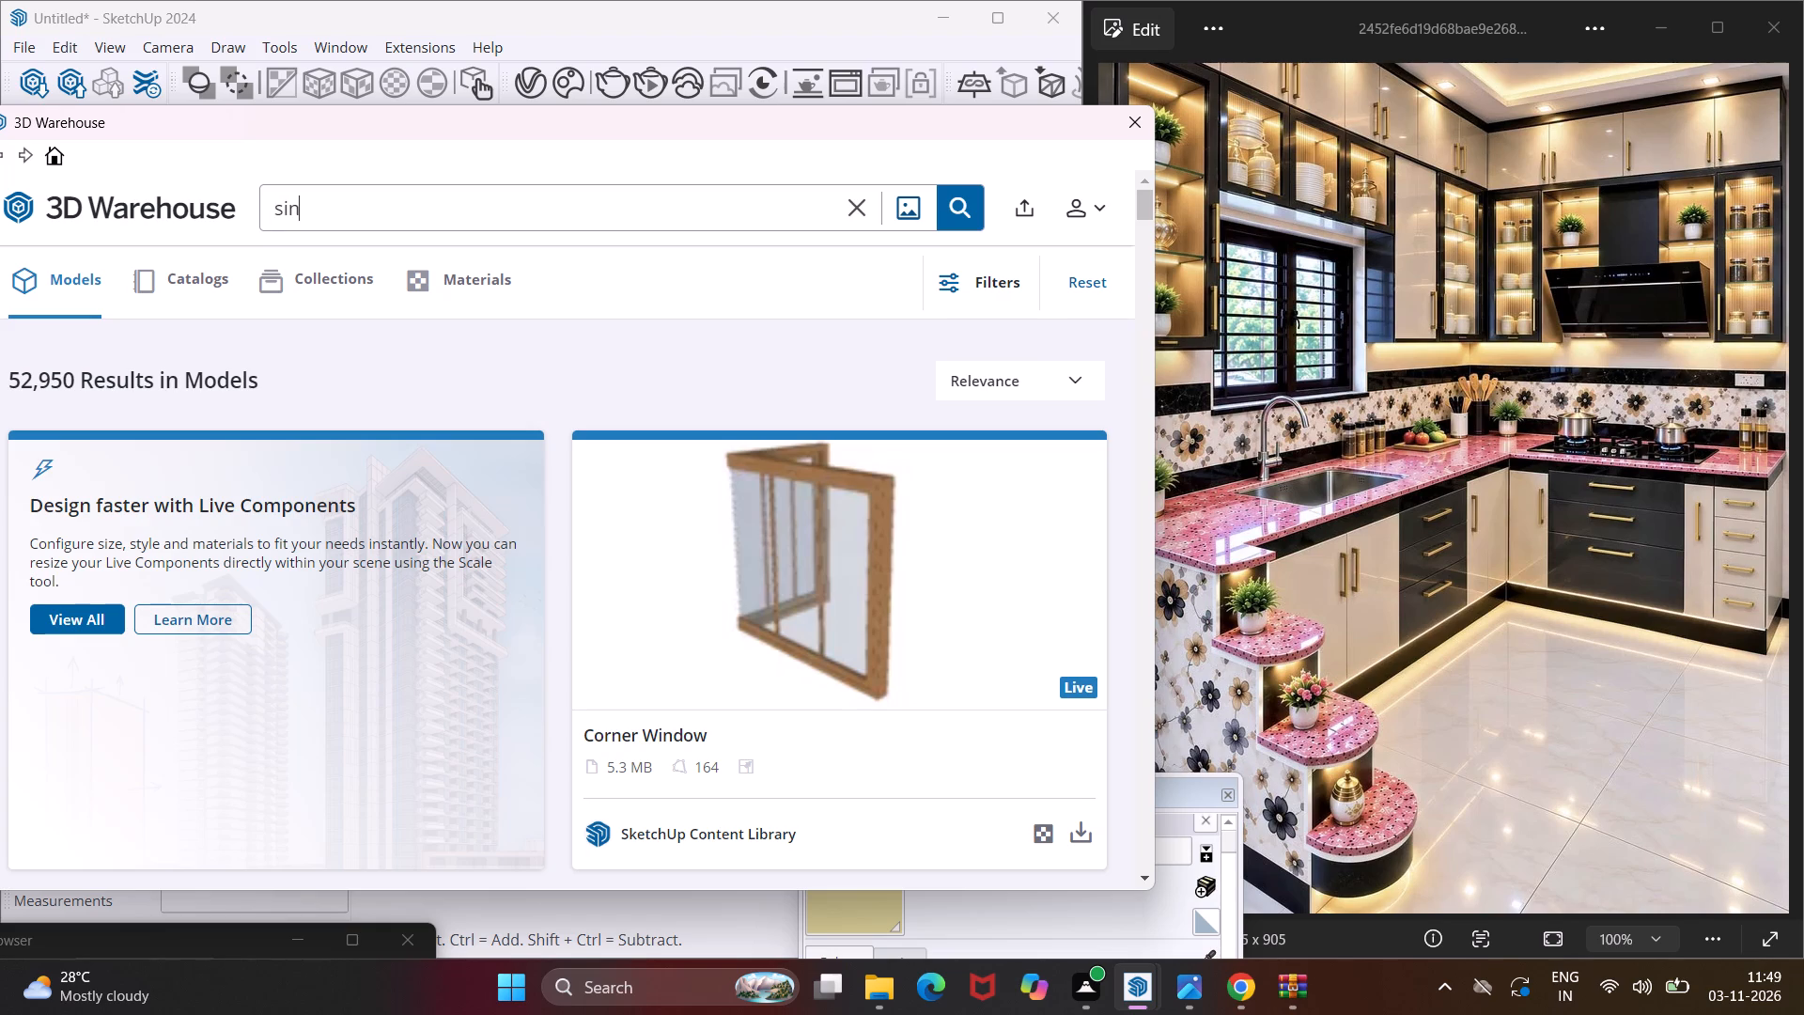
key("h")
key("BackSpace")
key("k")
key("Return")
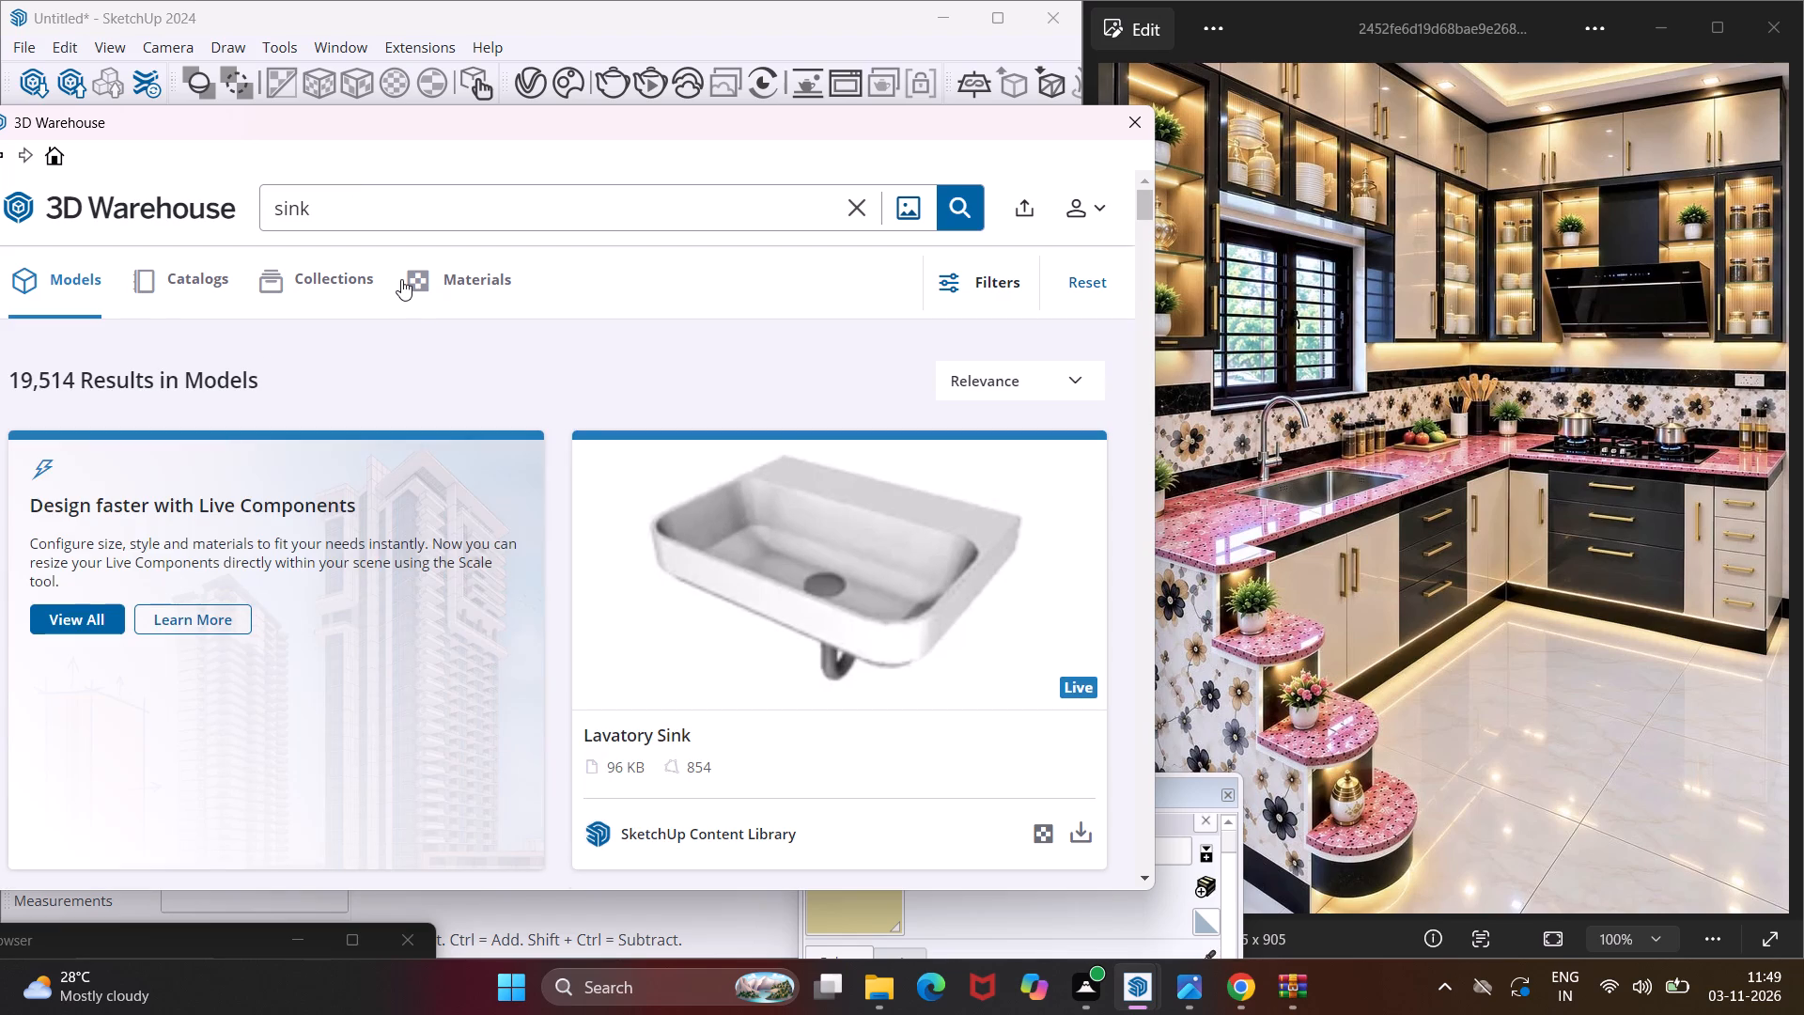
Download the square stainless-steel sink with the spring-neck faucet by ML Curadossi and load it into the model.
scroll(477, 483, "down", 10)
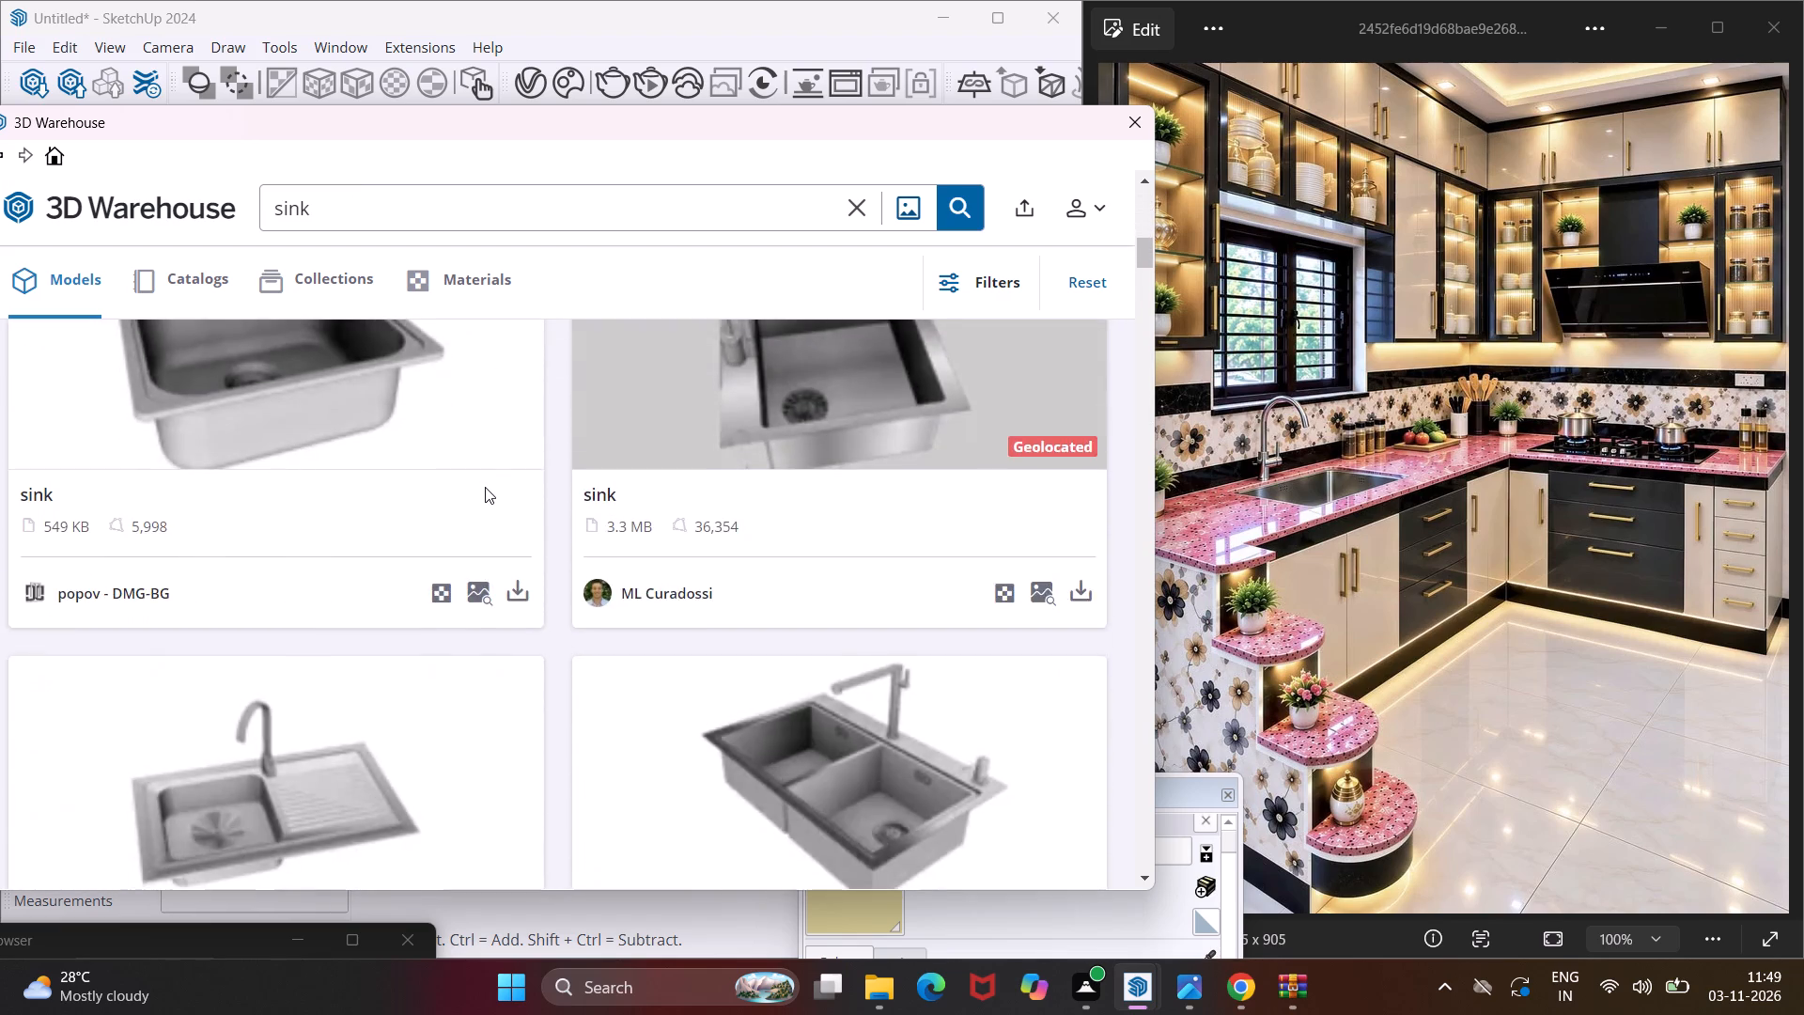
scroll(485, 487, "up", 4)
scroll(485, 487, "down", 3)
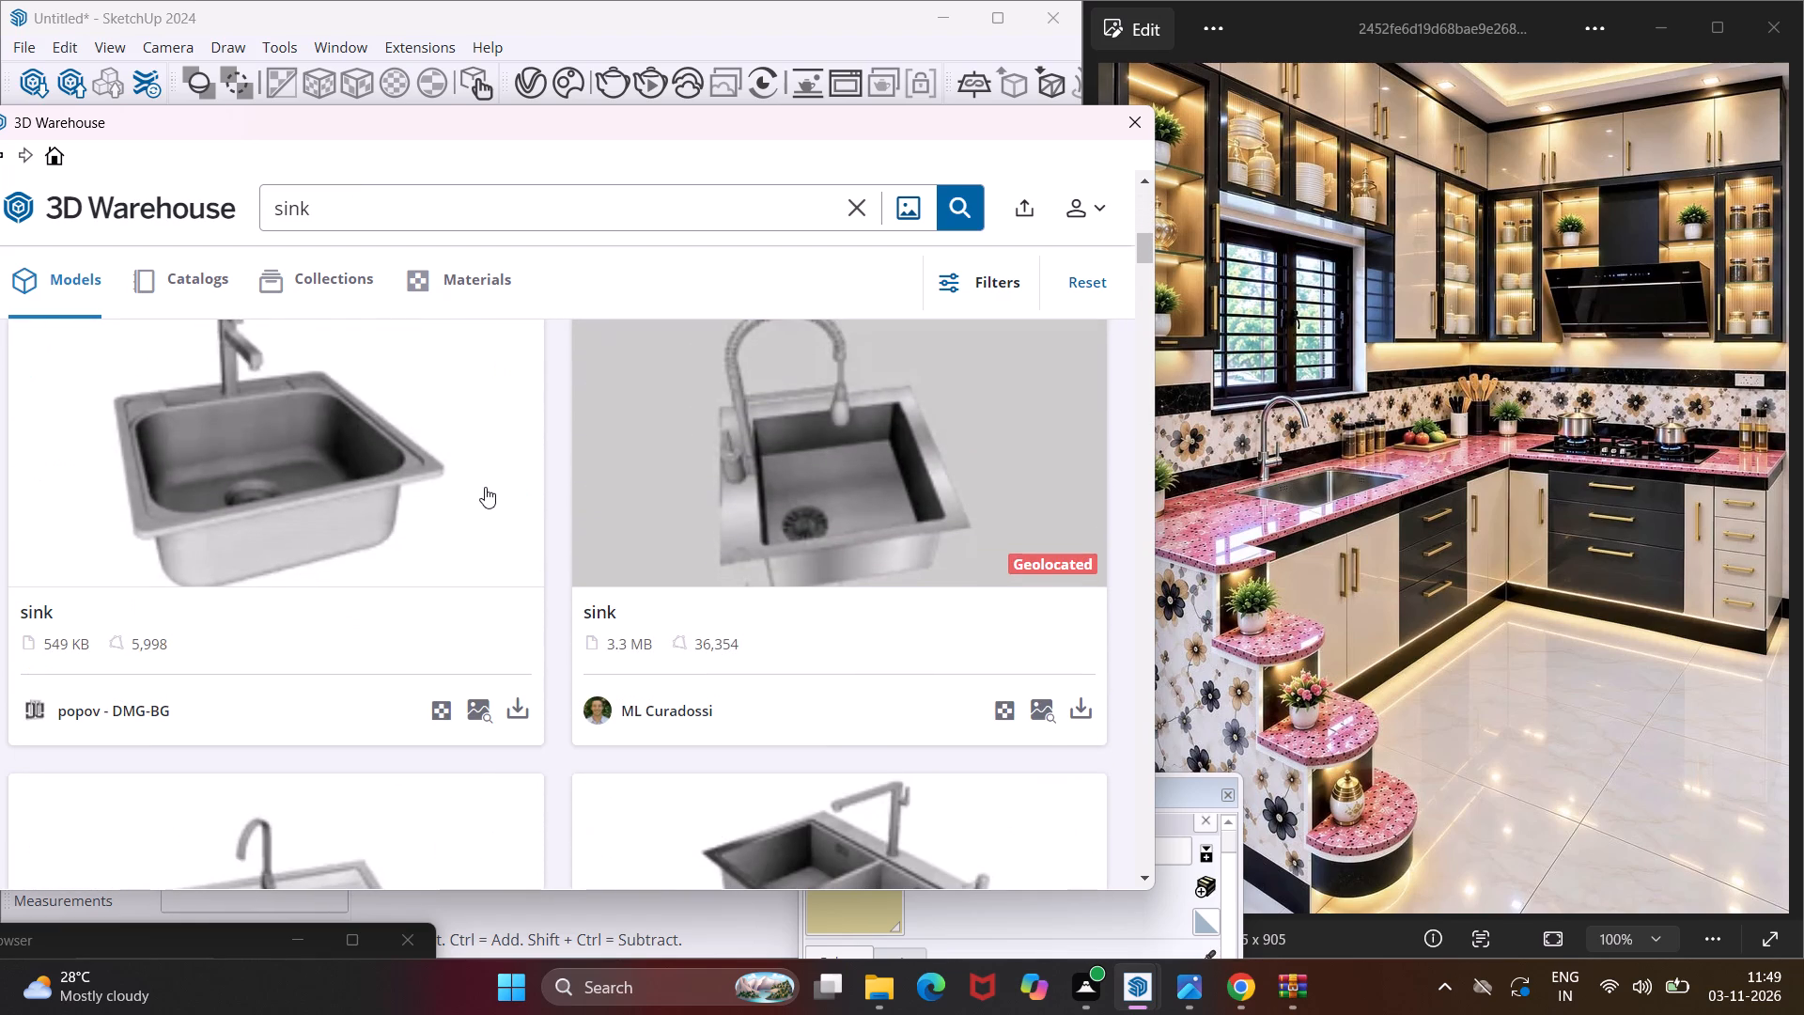
left_click(1078, 701)
left_click(474, 539)
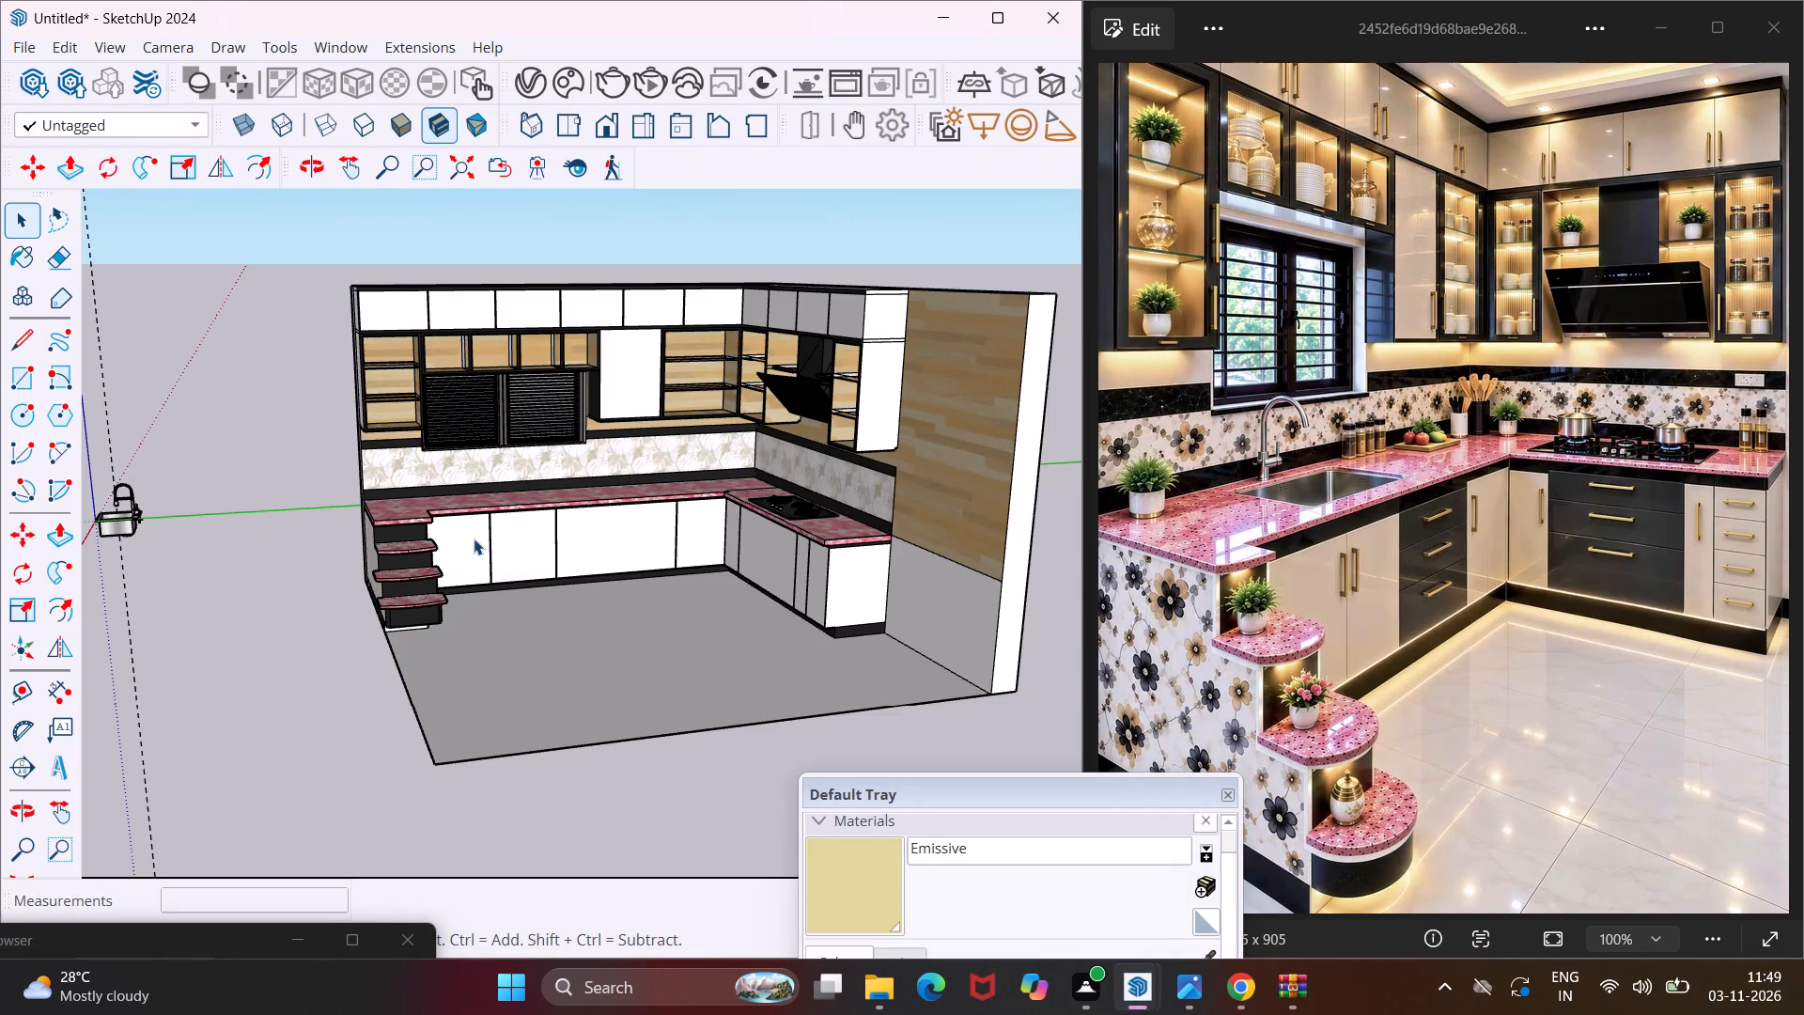
Rotate the imported sink about a quarter turn on the ground plane.
scroll(94, 544, "up", 3)
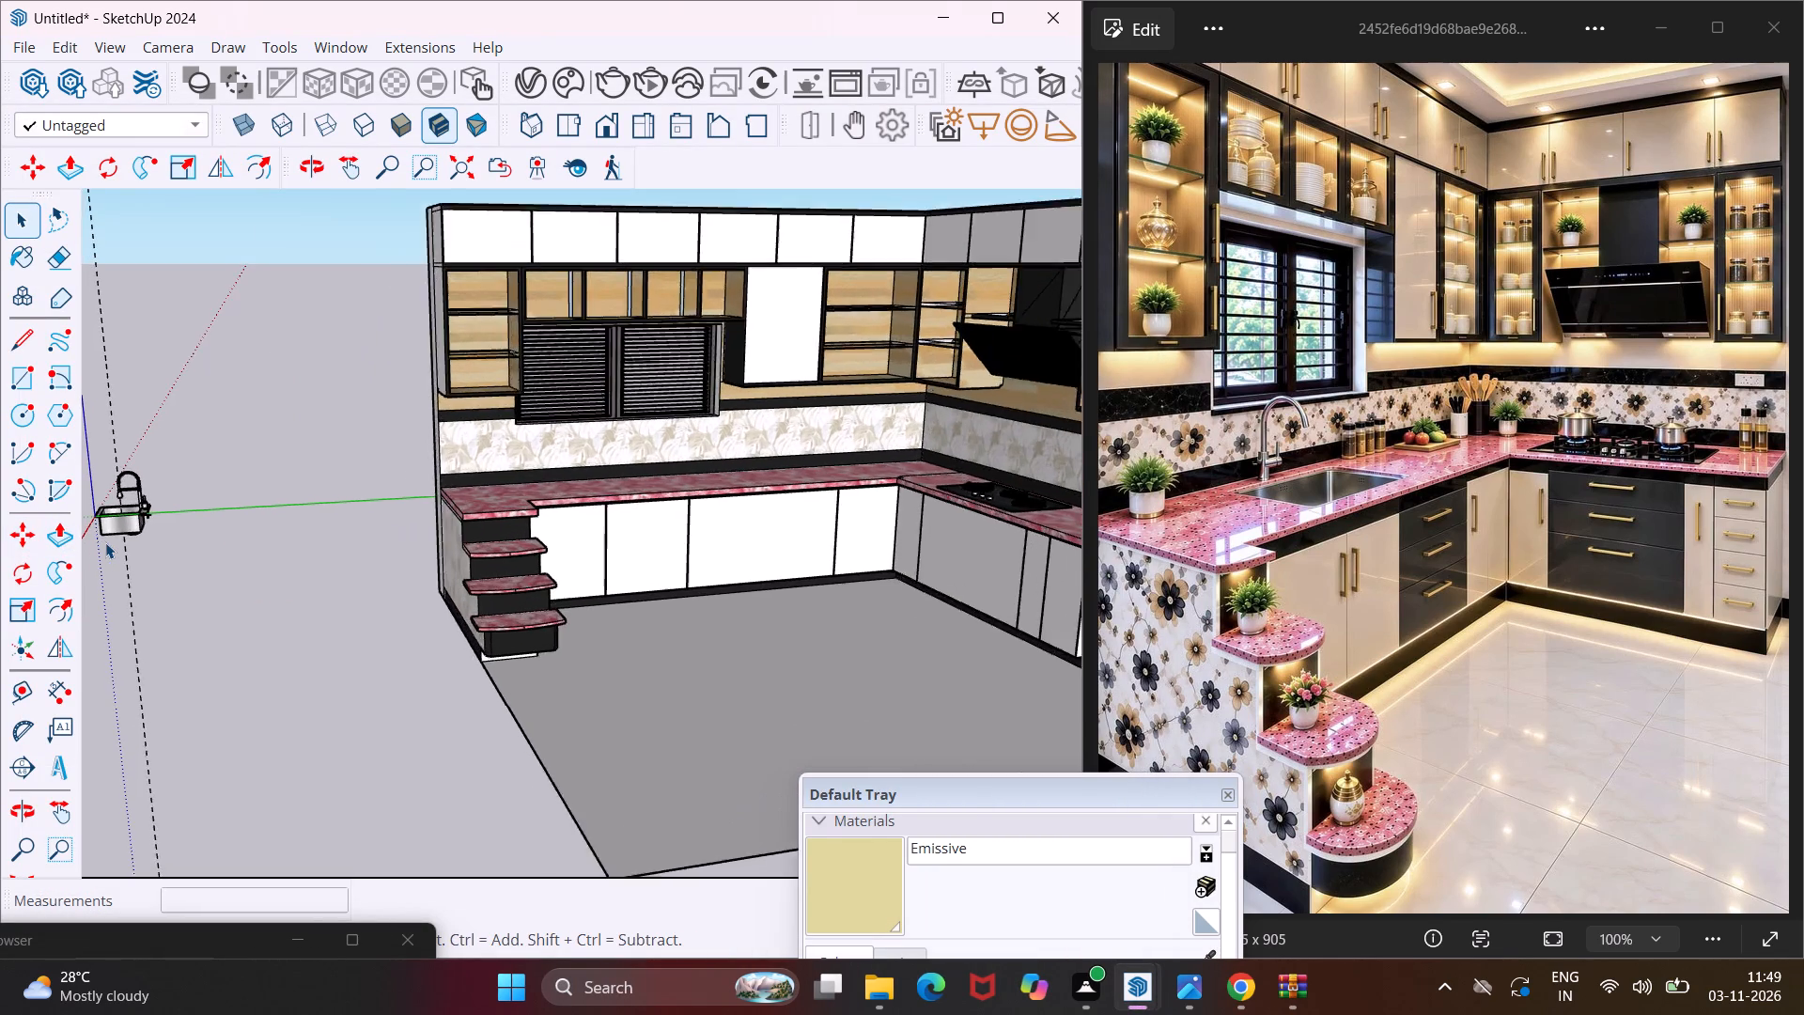
scroll(105, 542, "up", 2)
left_click(140, 503)
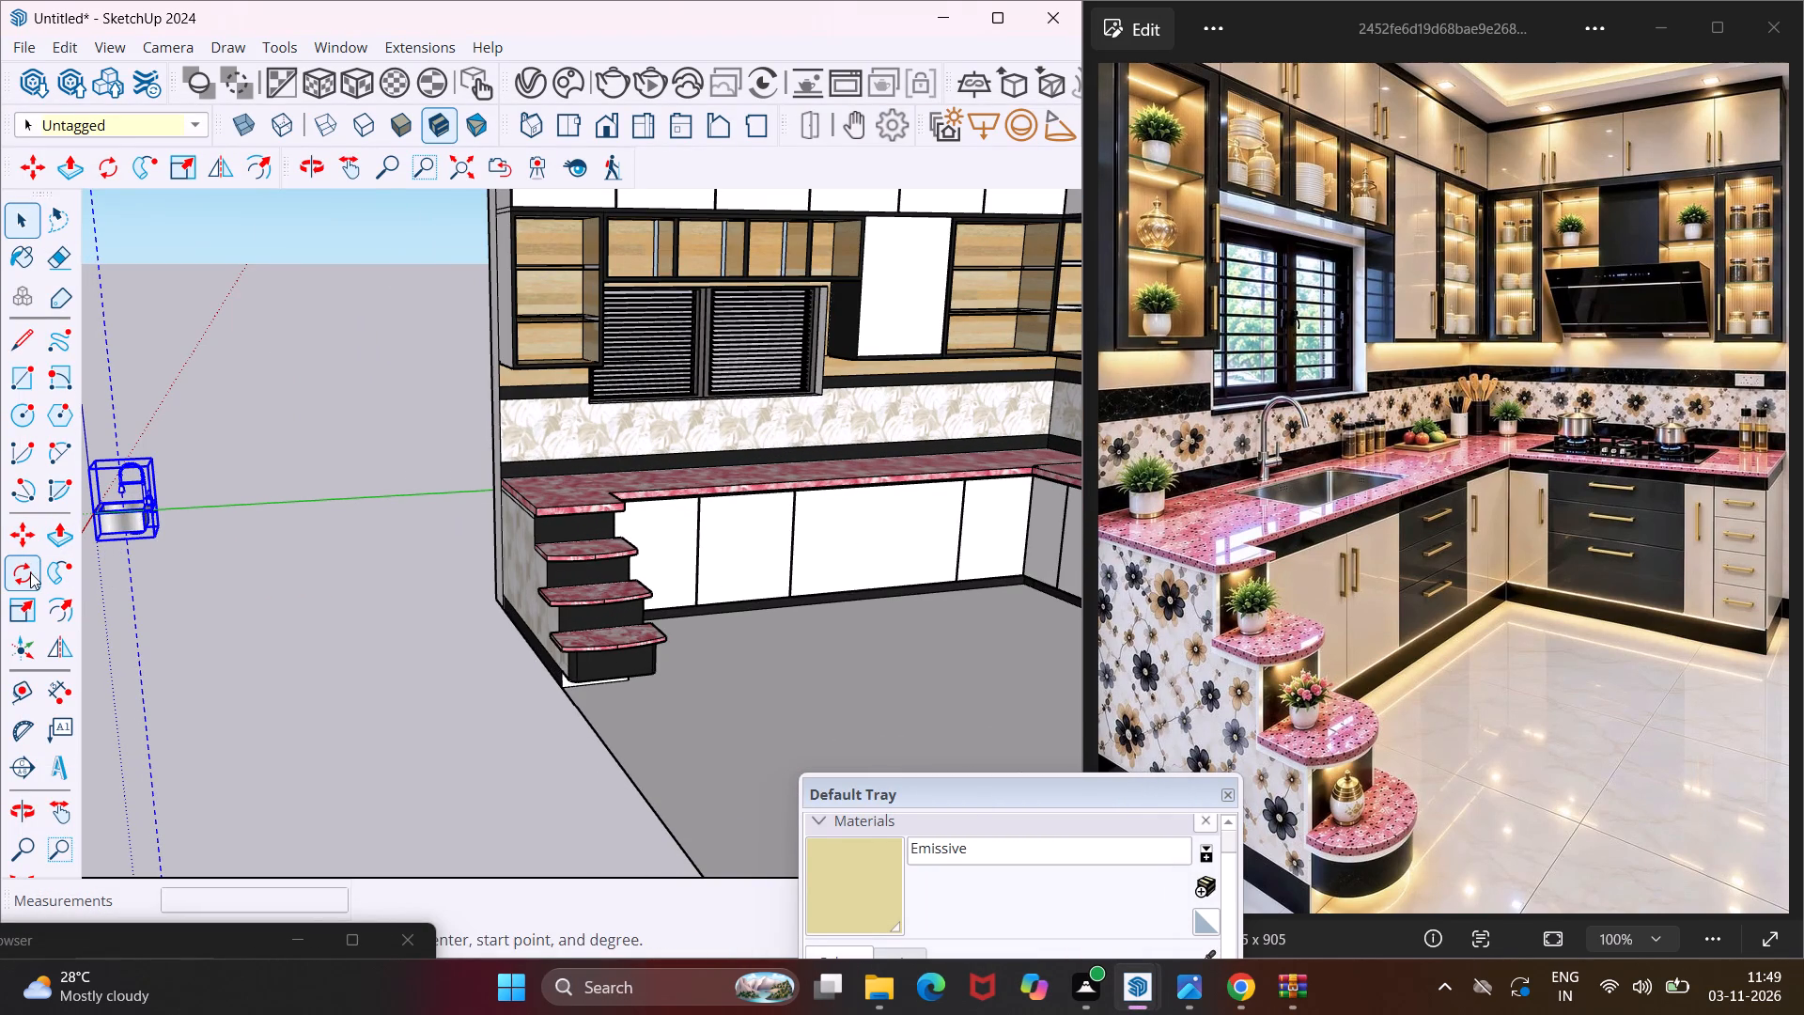
left_click(30, 572)
left_click(211, 594)
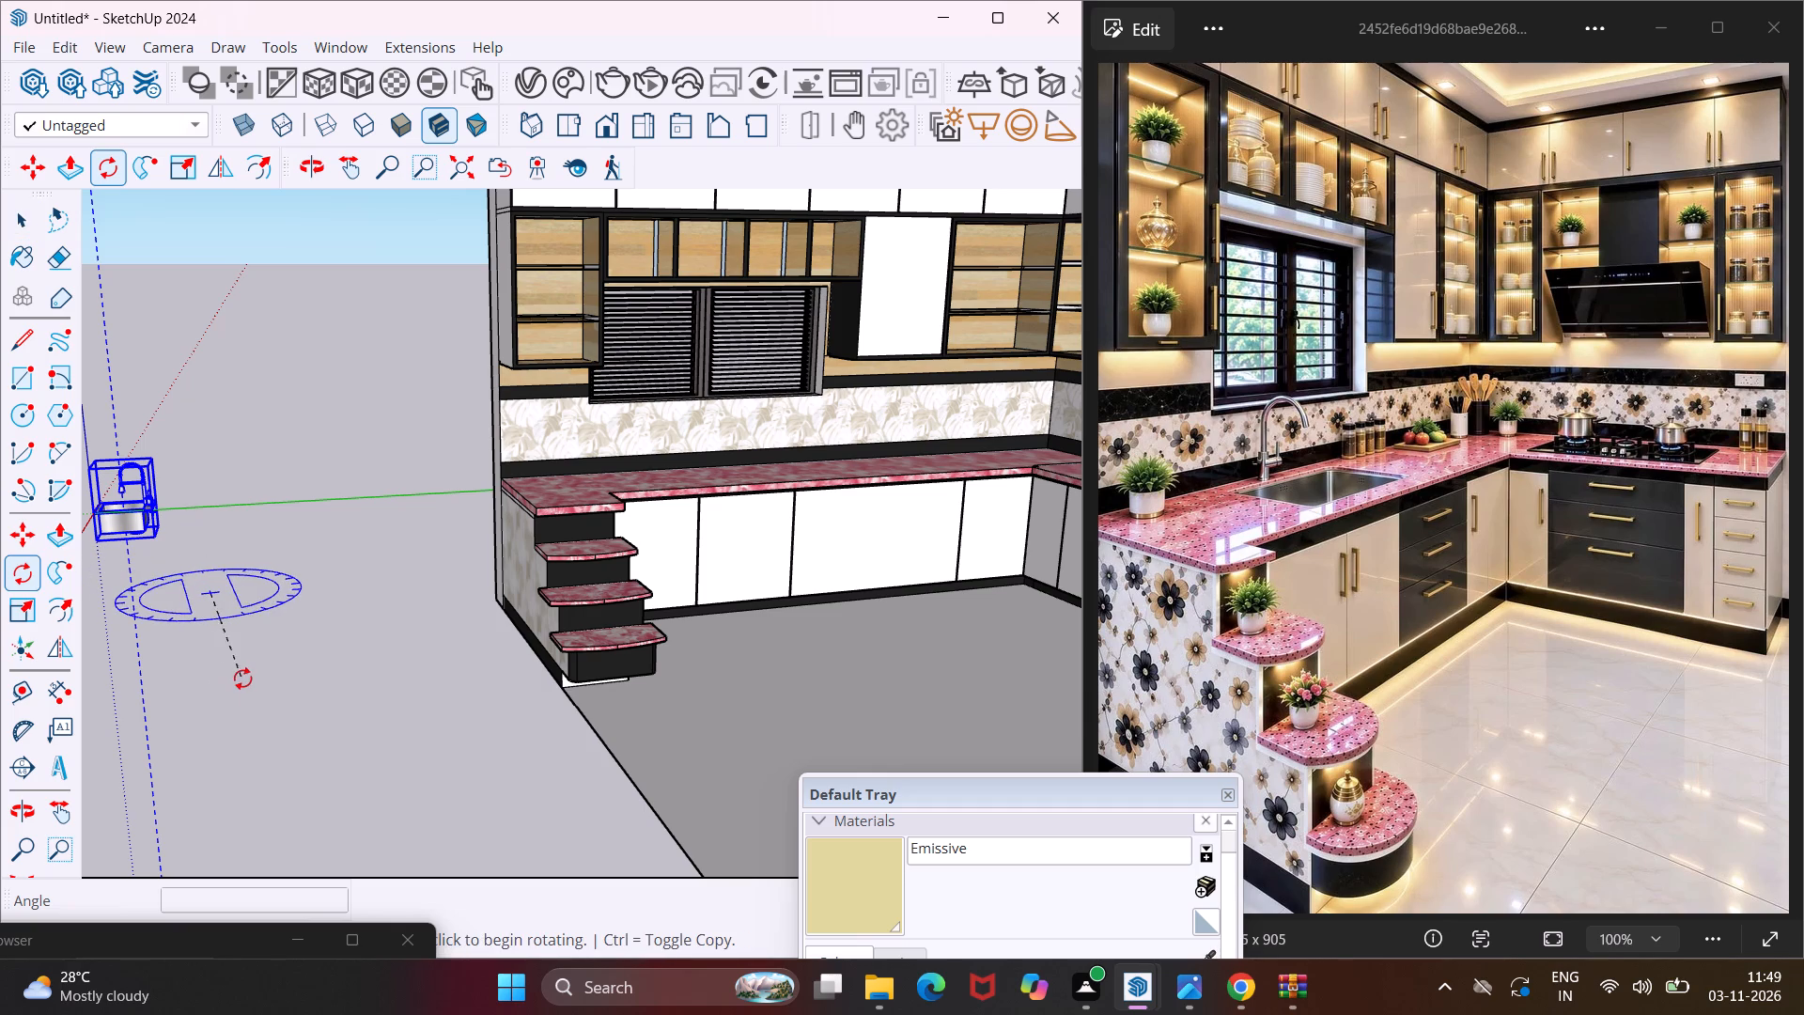
left_click(199, 688)
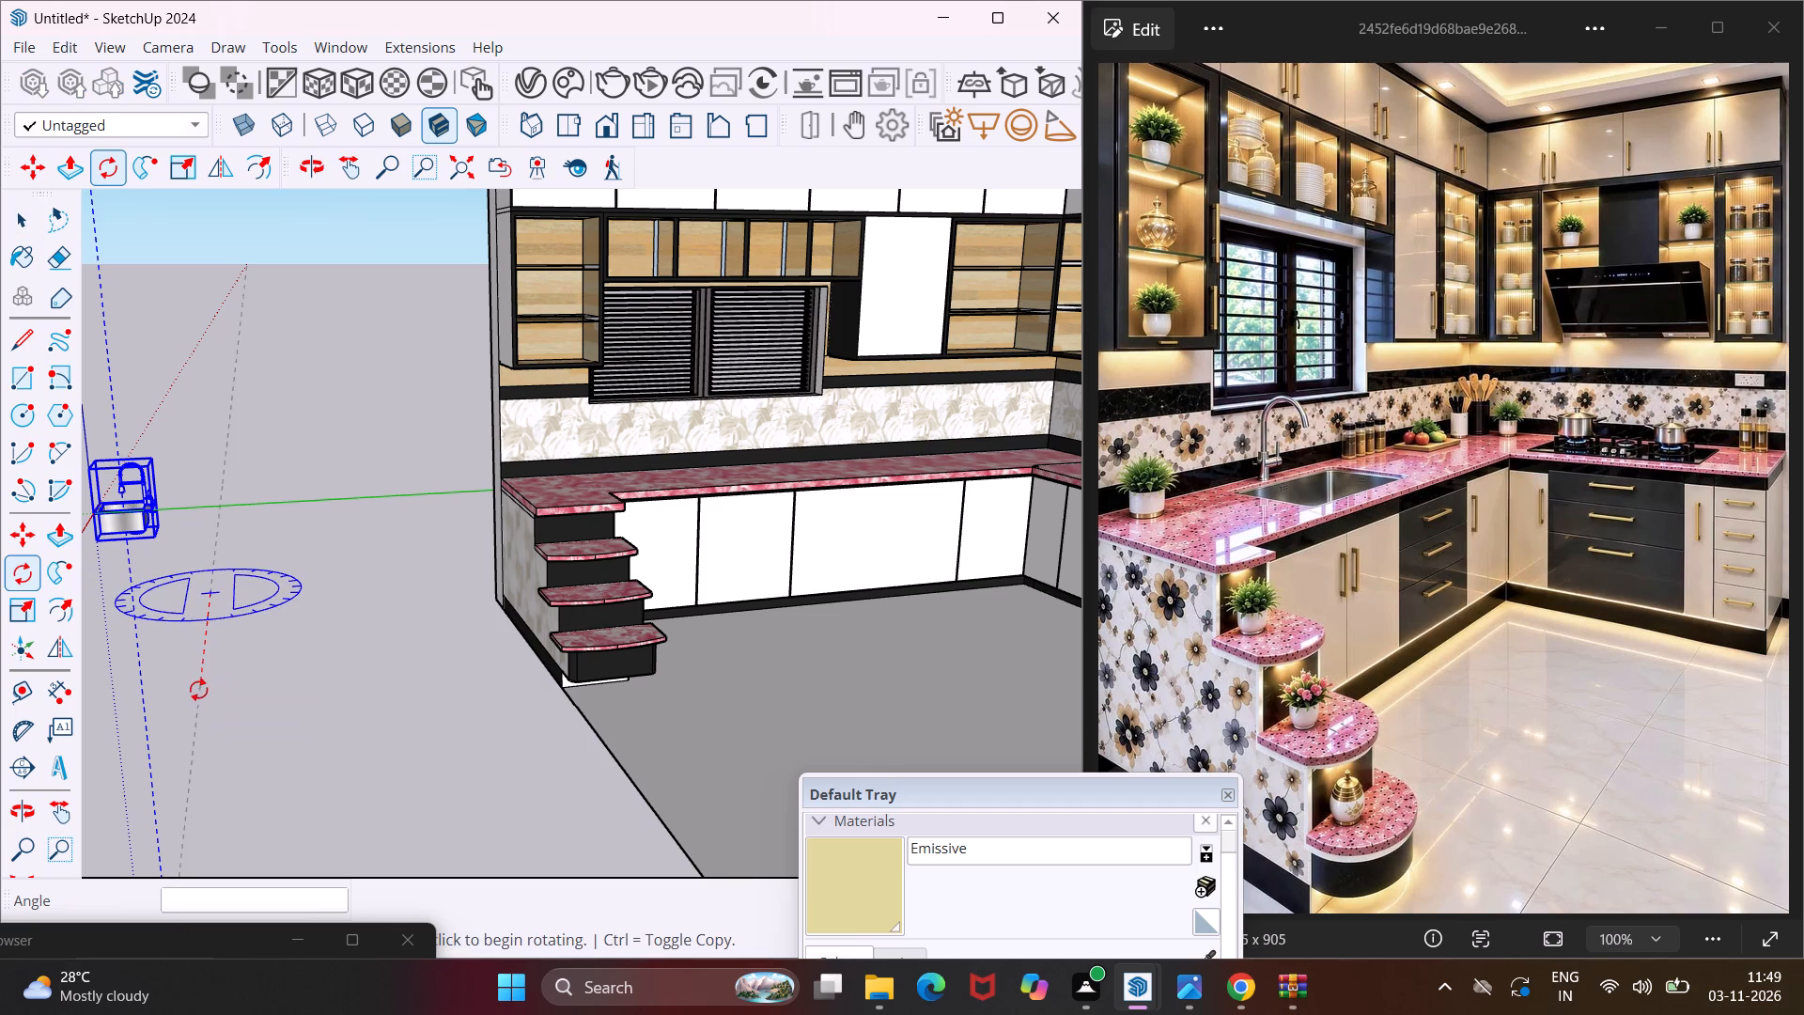
left_click(288, 593)
scroll(308, 530, "down", 4)
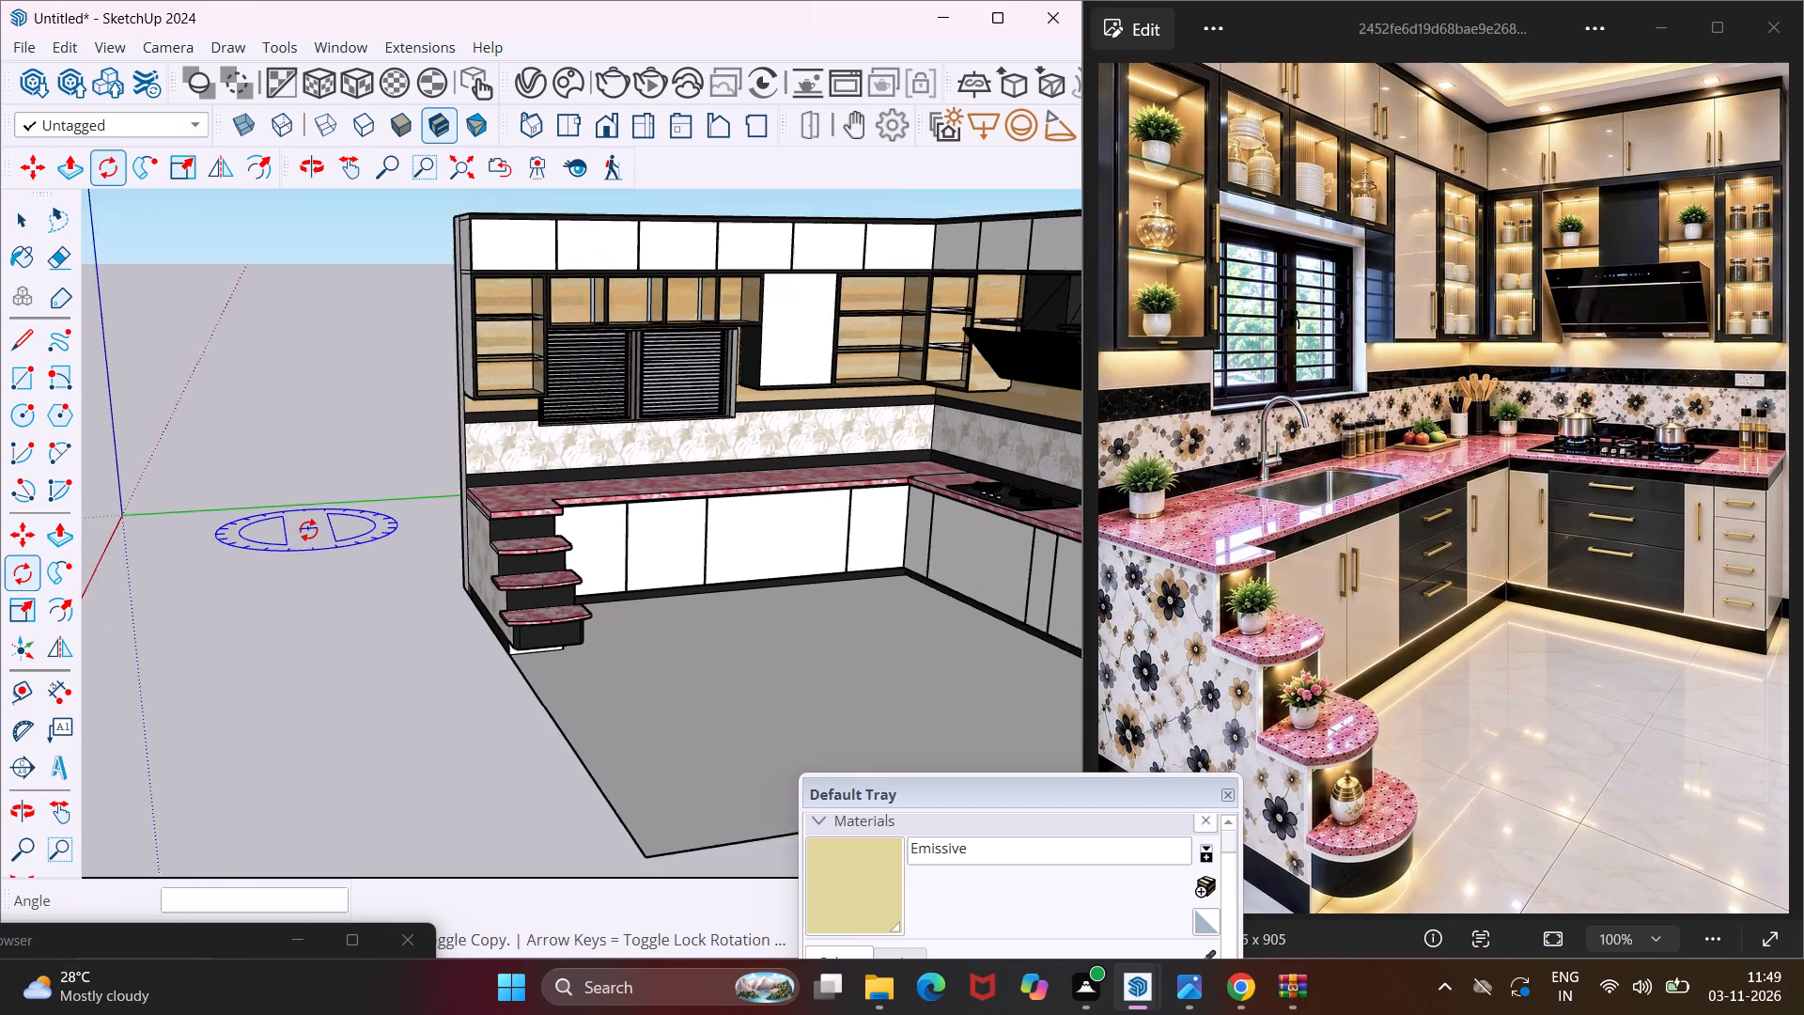
scroll(308, 530, "down", 12)
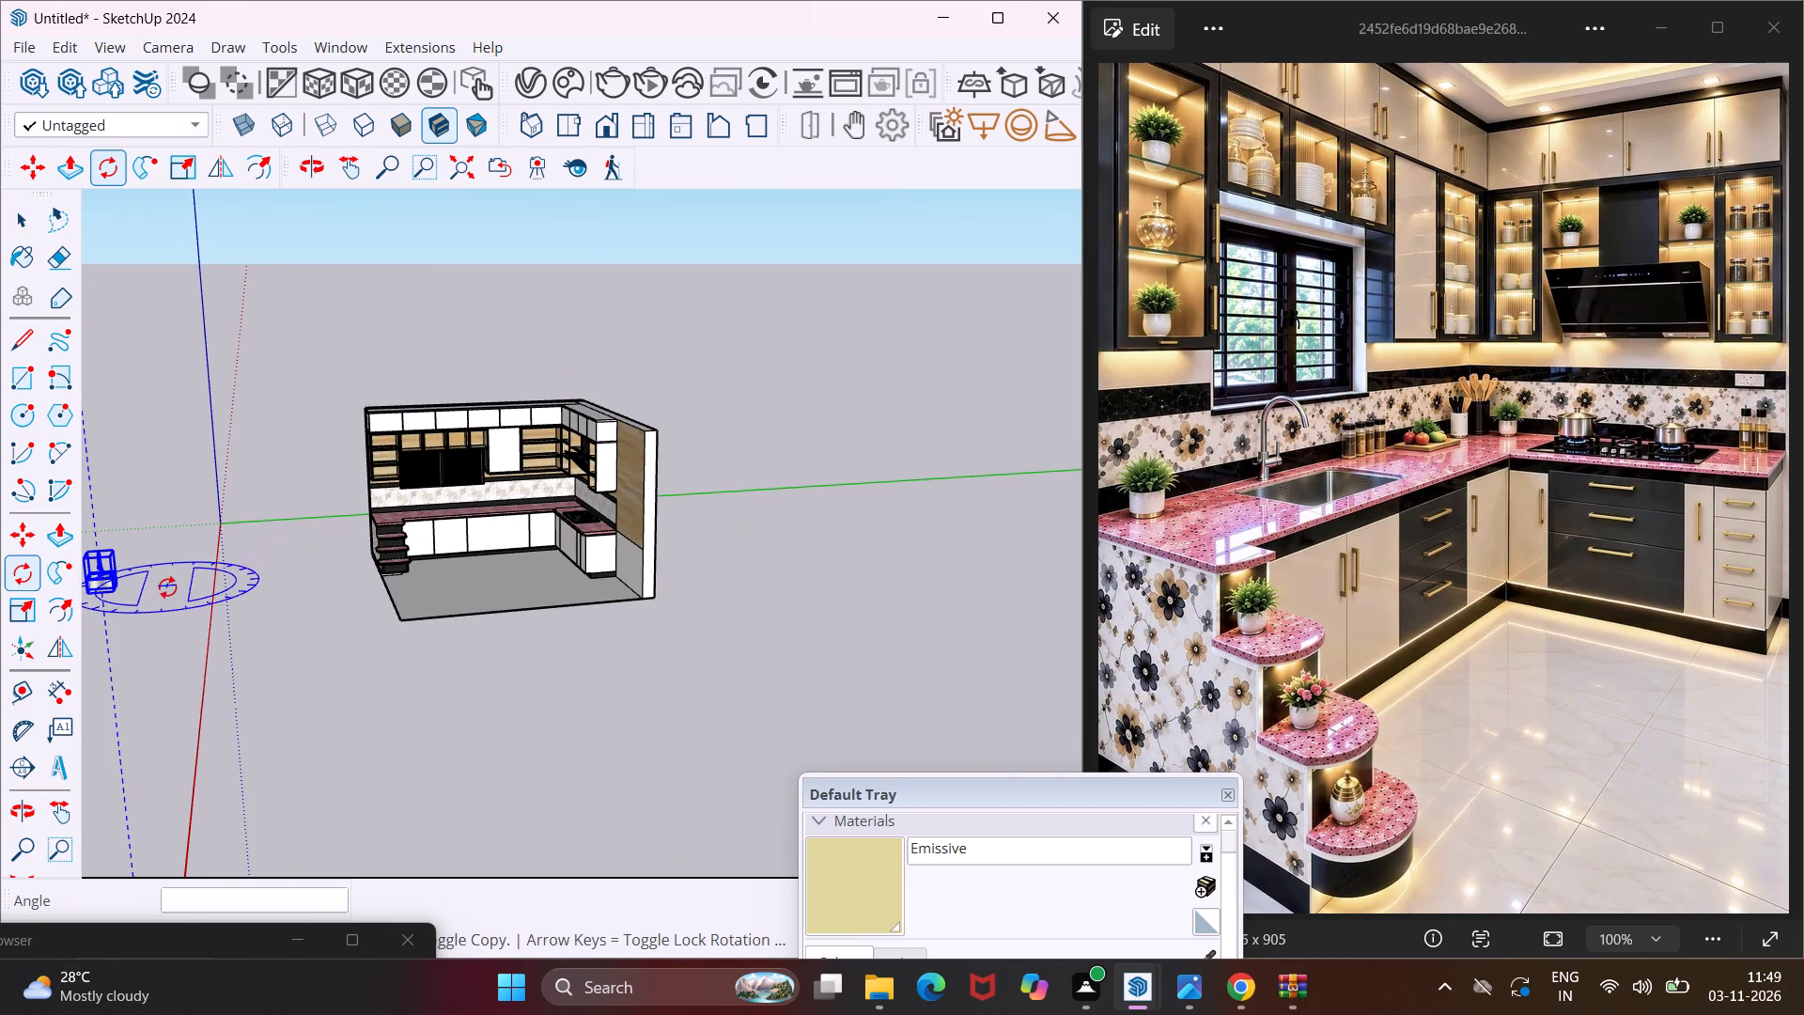
Move the sink by its front rim corner onto the countertop beneath the window, about 22' 4 7/16" away, and deselect it.
key("m")
scroll(119, 591, "up", 13)
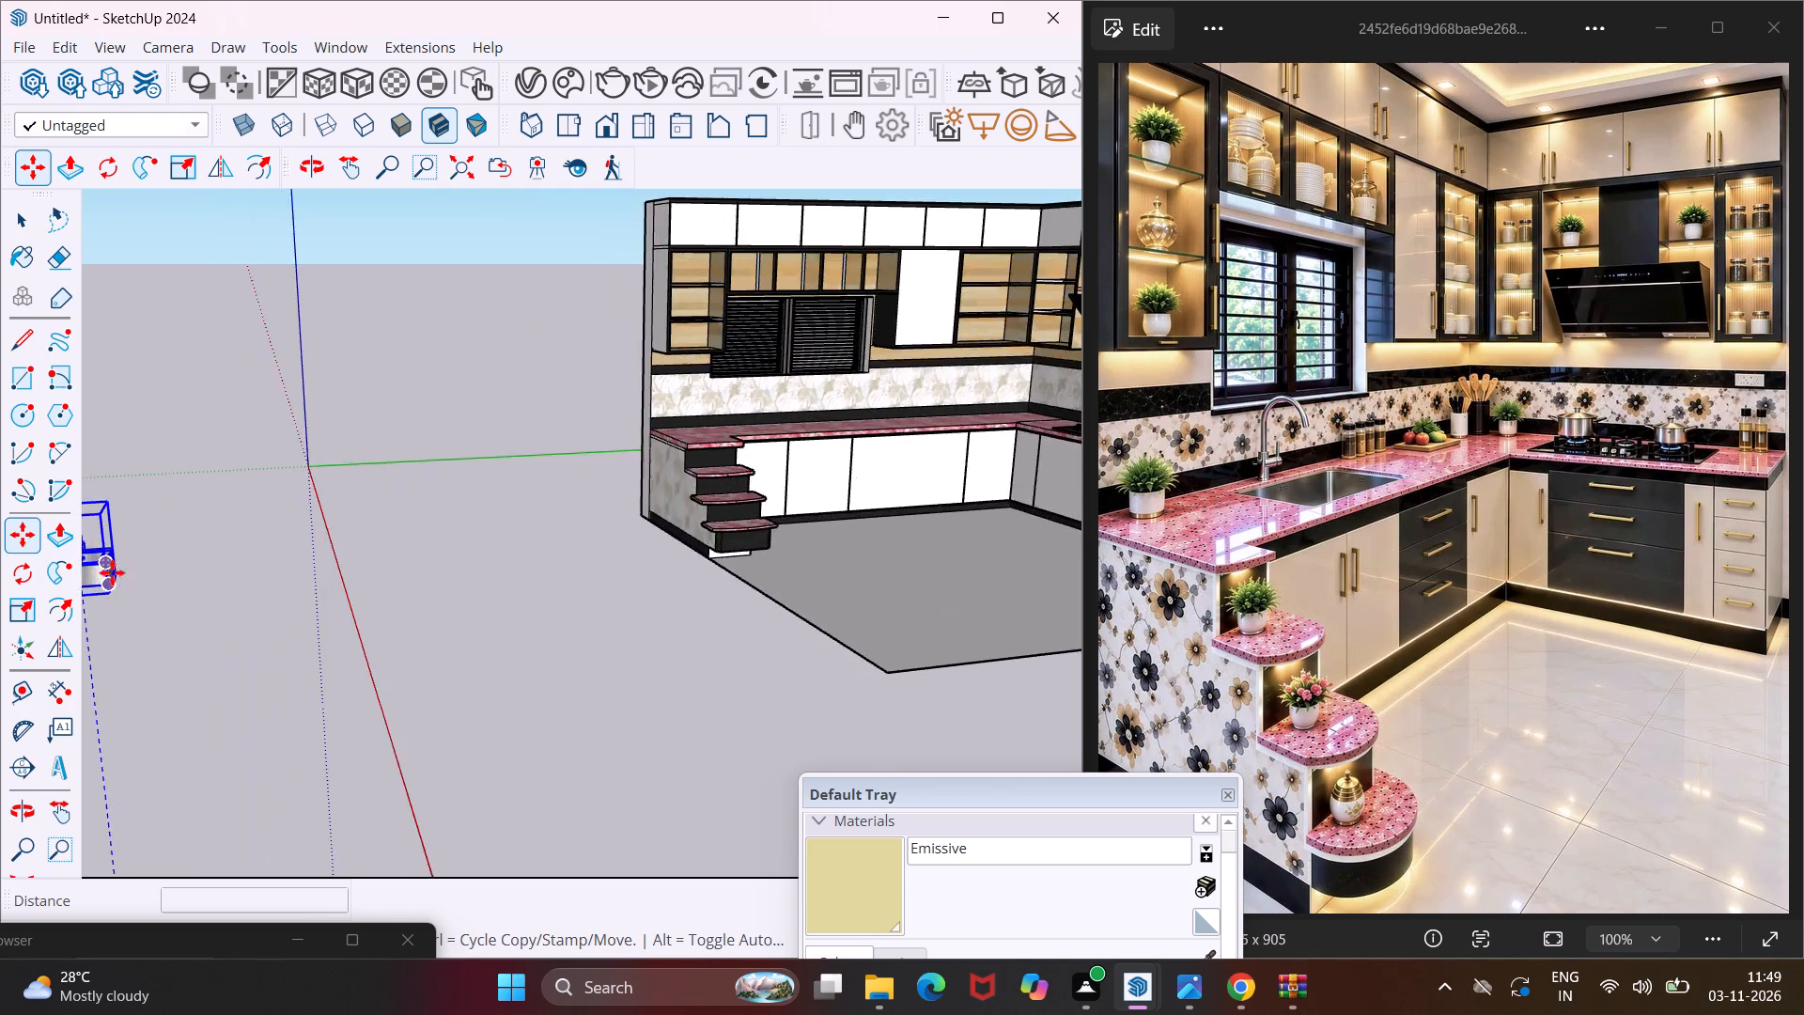
scroll(112, 572, "up", 5)
left_click(104, 556)
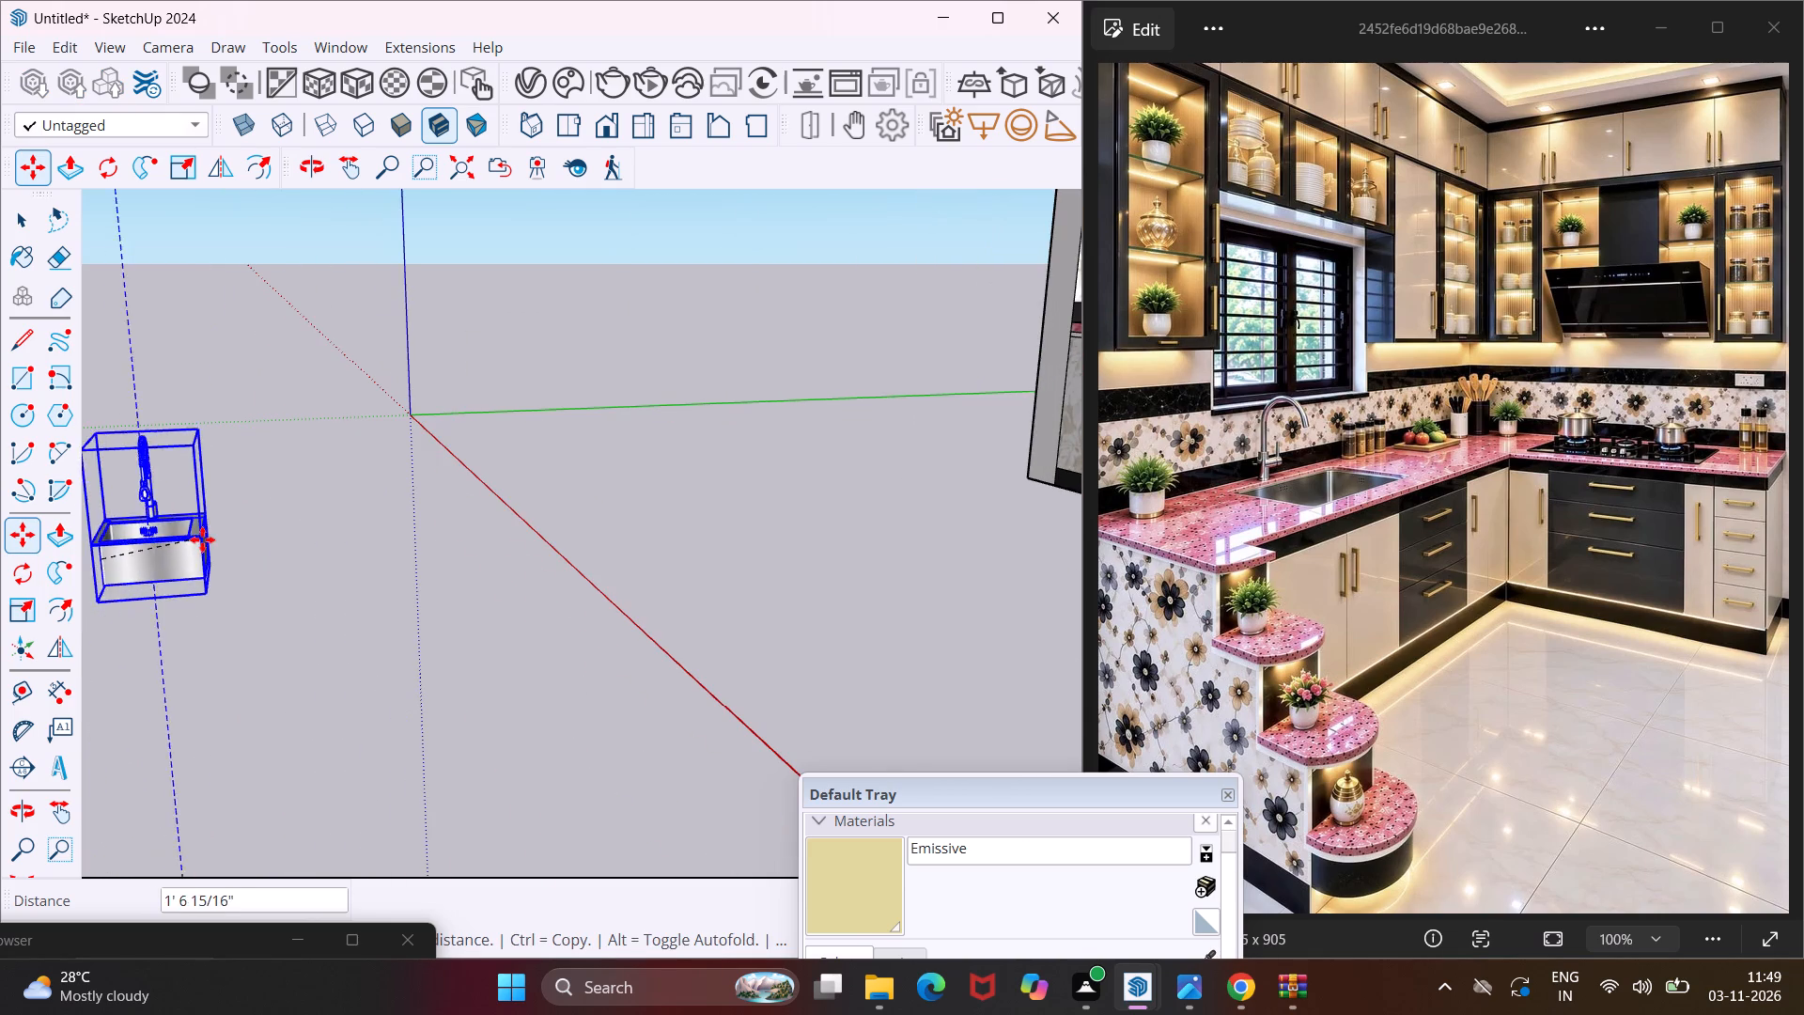
scroll(203, 539, "down", 10)
scroll(713, 426, "up", 3)
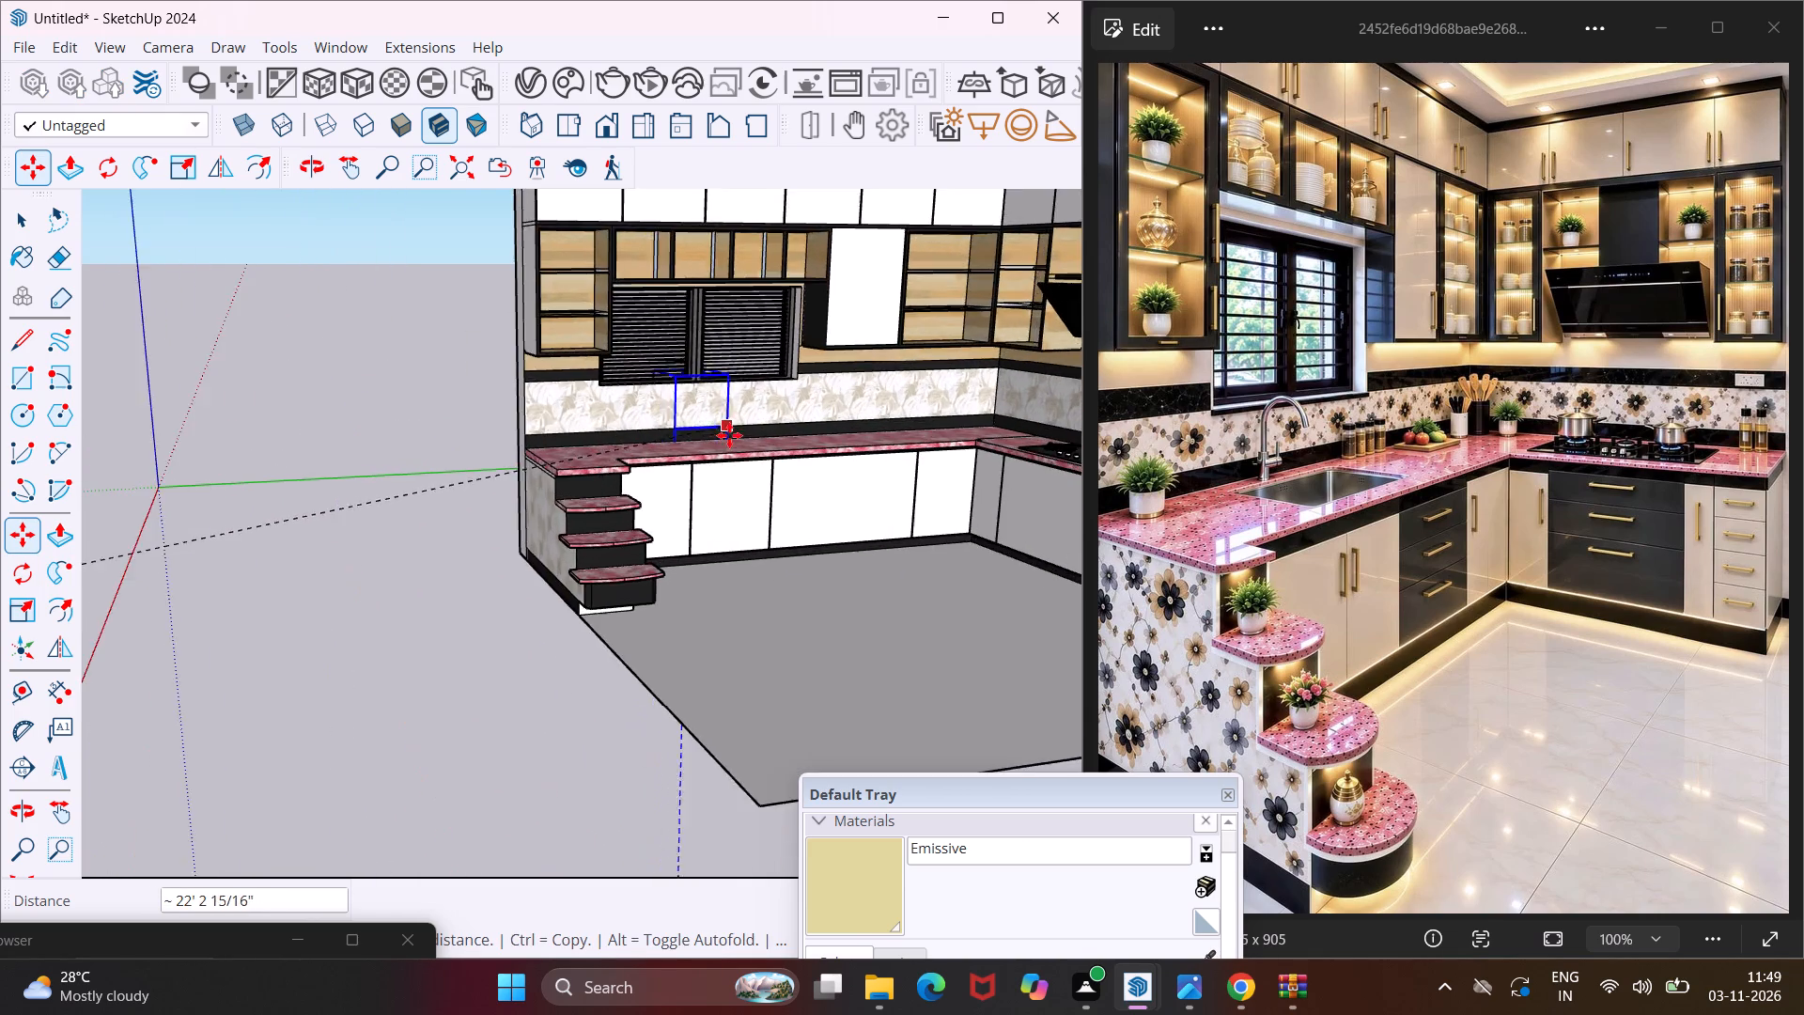
scroll(729, 435, "up", 4)
middle_click_drag(736, 462, 716, 564)
scroll(716, 564, "up", 1)
scroll(742, 447, "up", 4)
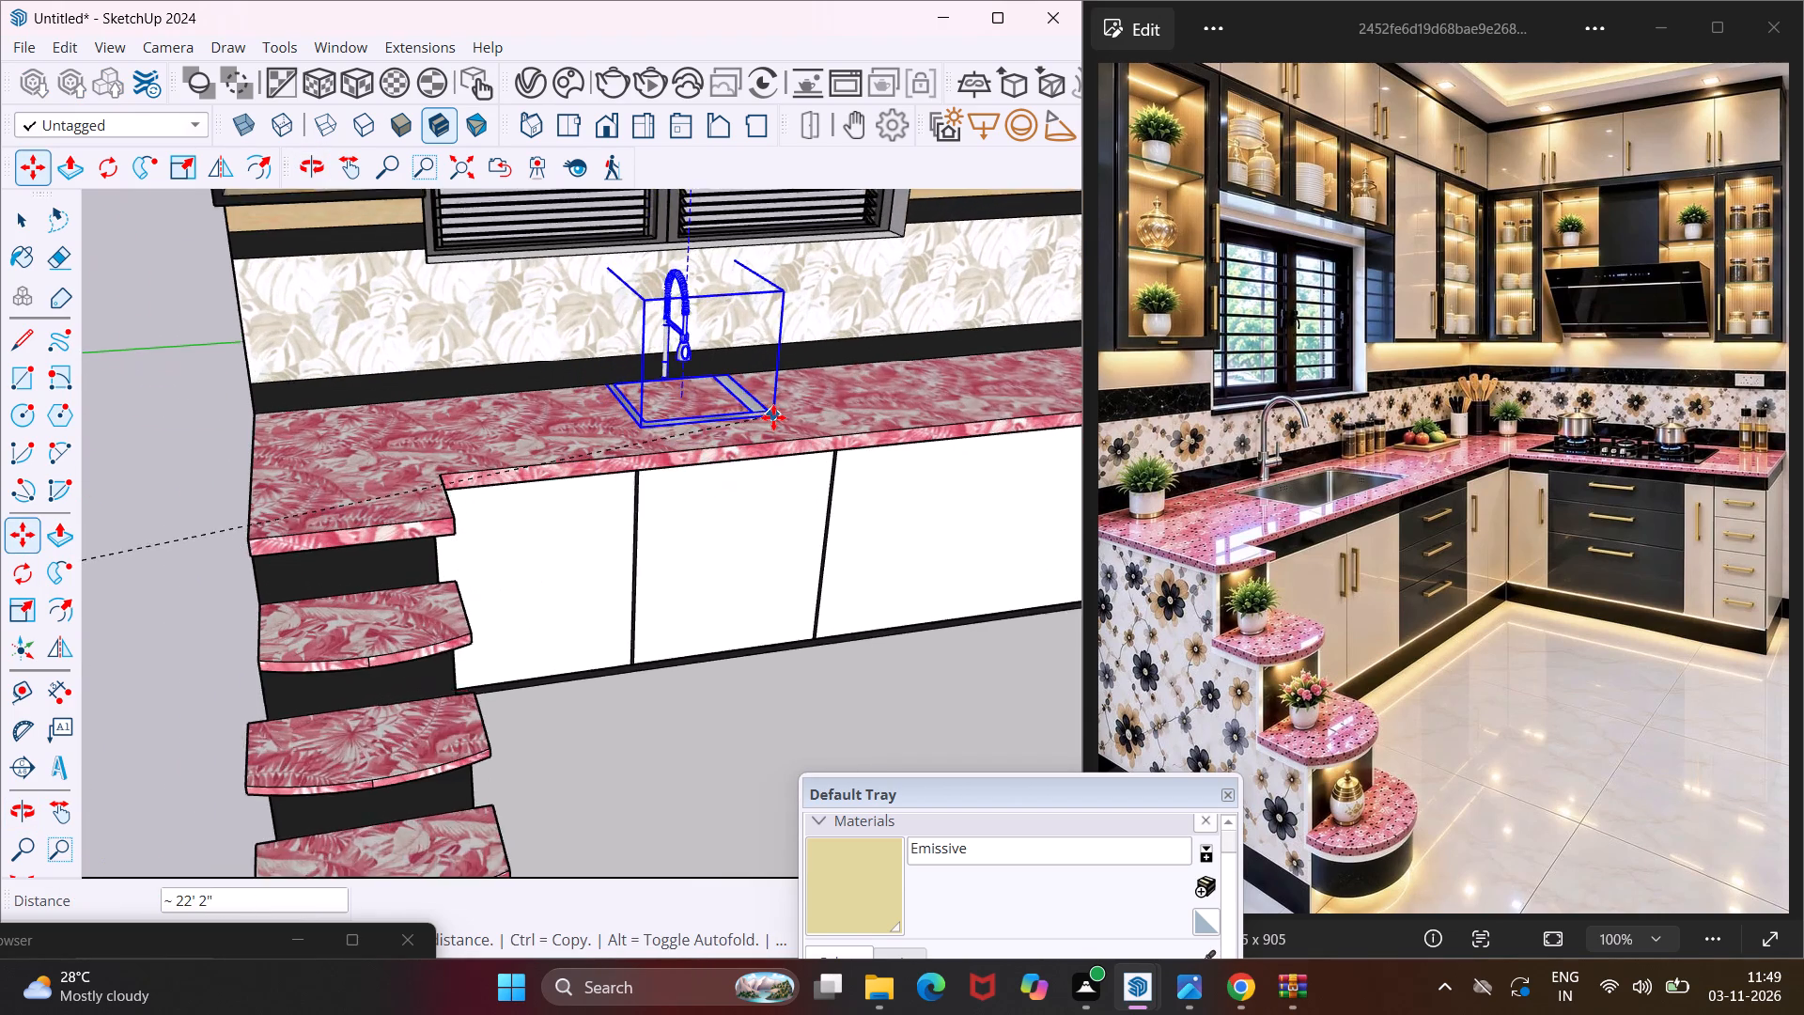
scroll(773, 417, "up", 2)
left_click(812, 431)
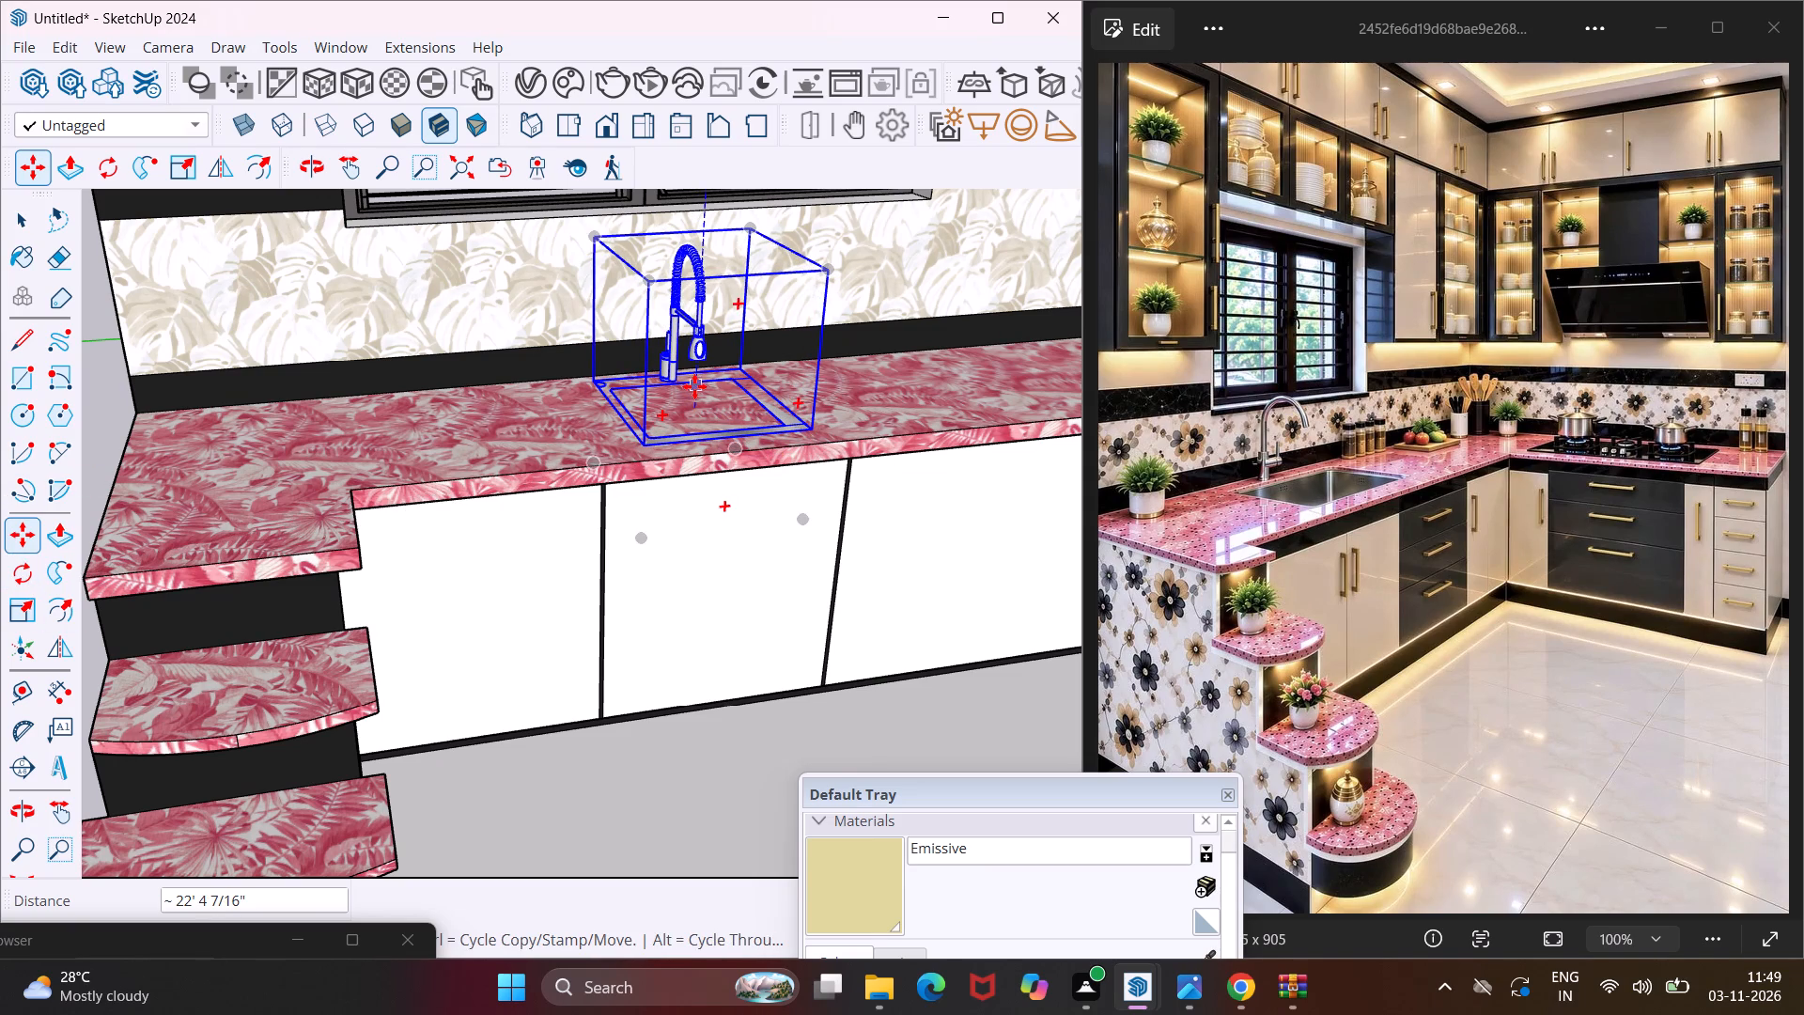
key("Escape")
key("space")
Draw a rectangle of about 8 1/16" by 6 13/16" on the countertop surface inside the sink bowl's outline.
scroll(713, 385, "up", 4)
middle_click_drag(714, 386, 719, 484)
scroll(722, 423, "up", 3)
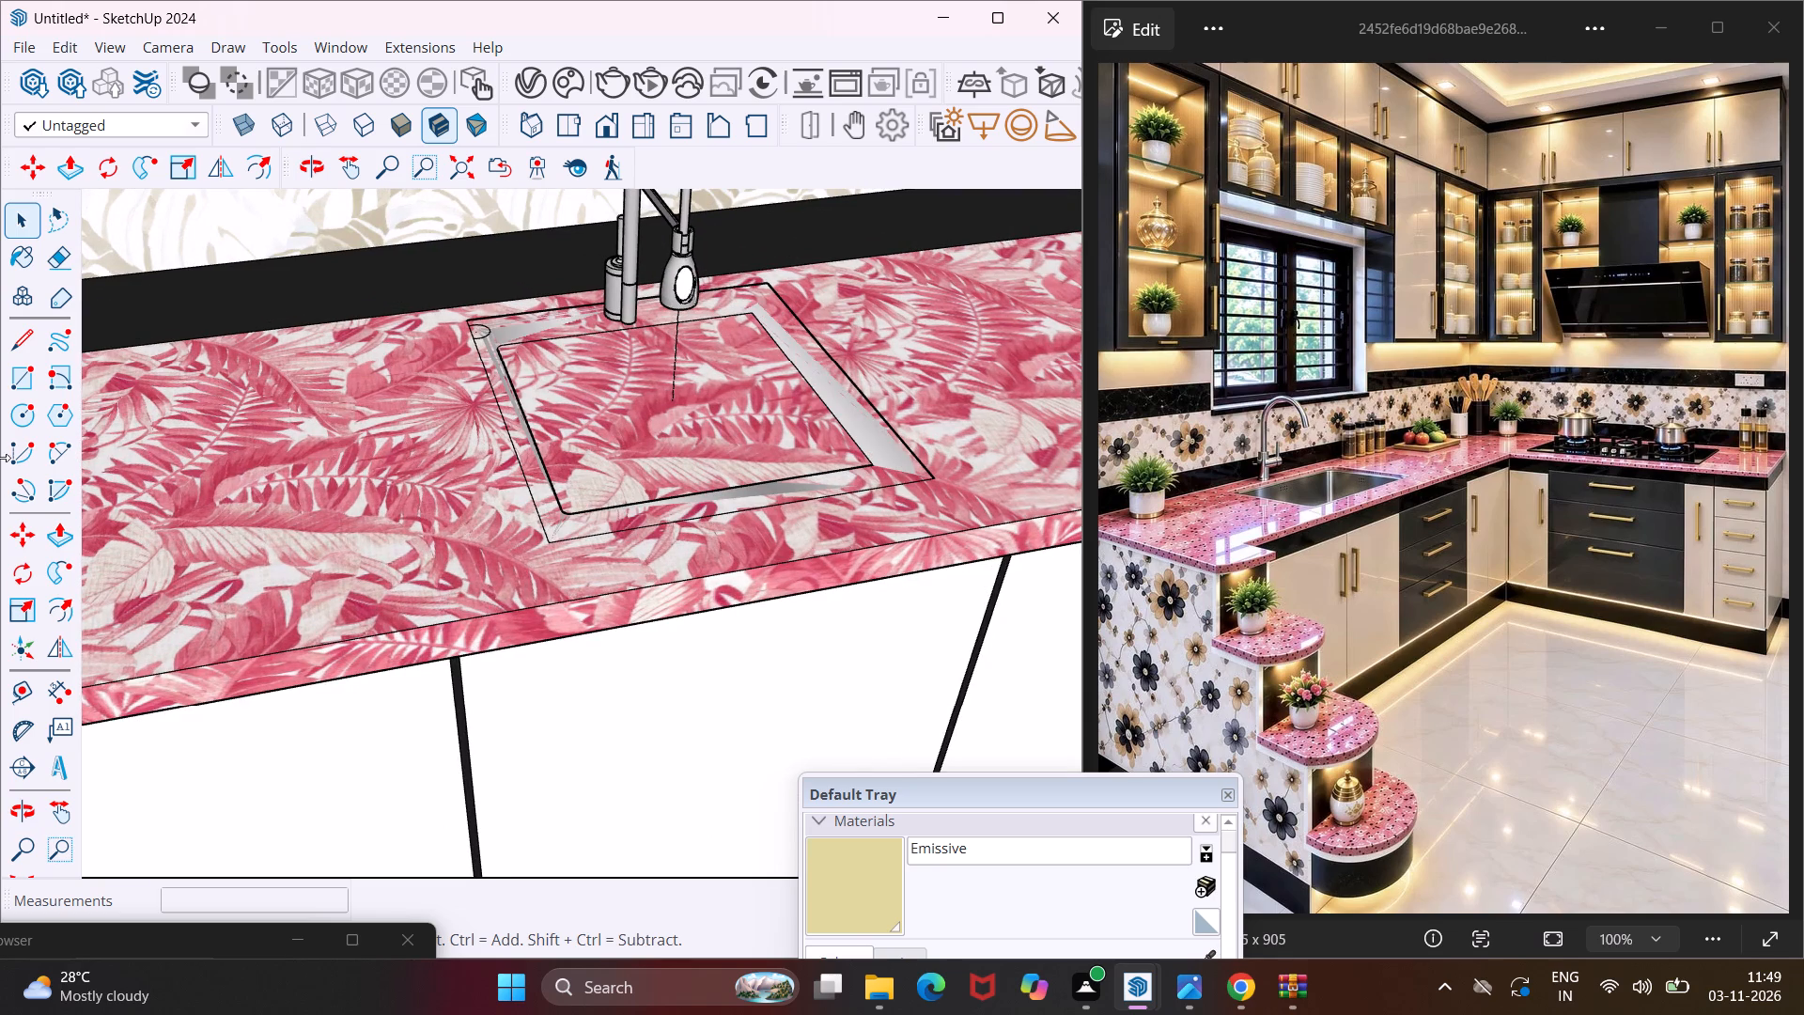
left_click(14, 381)
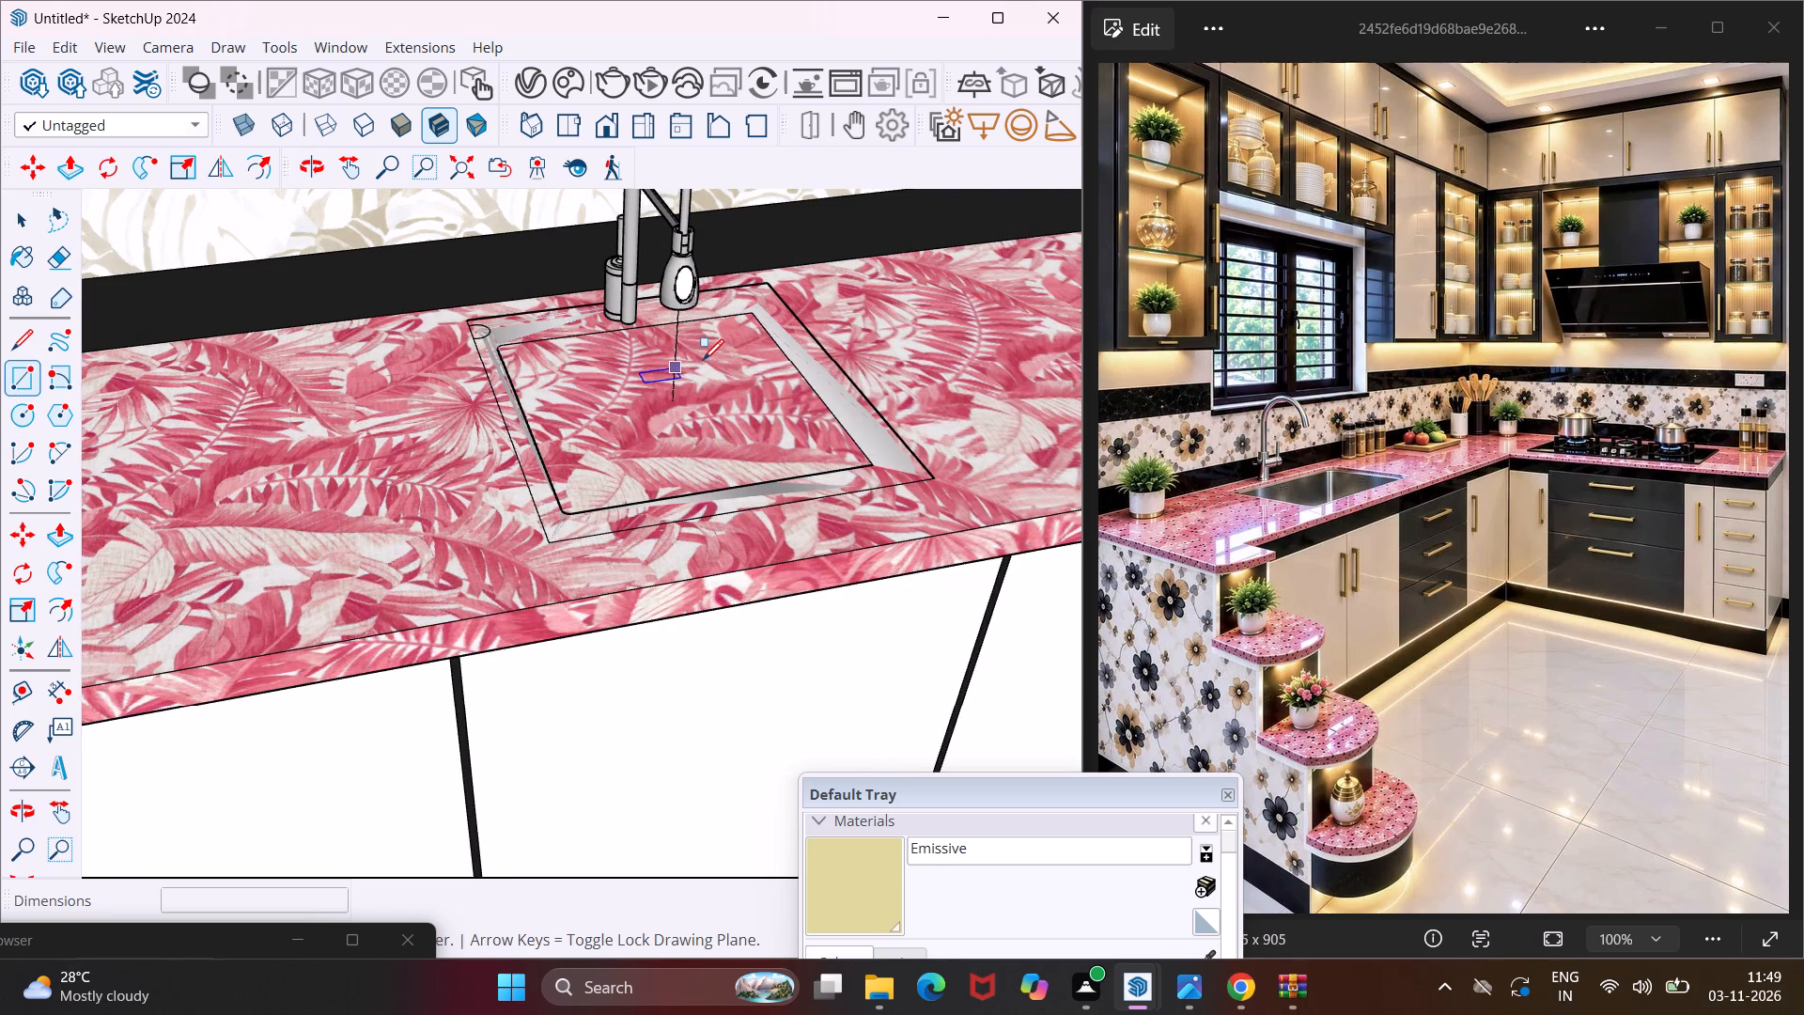
left_click(703, 360)
left_click(624, 464)
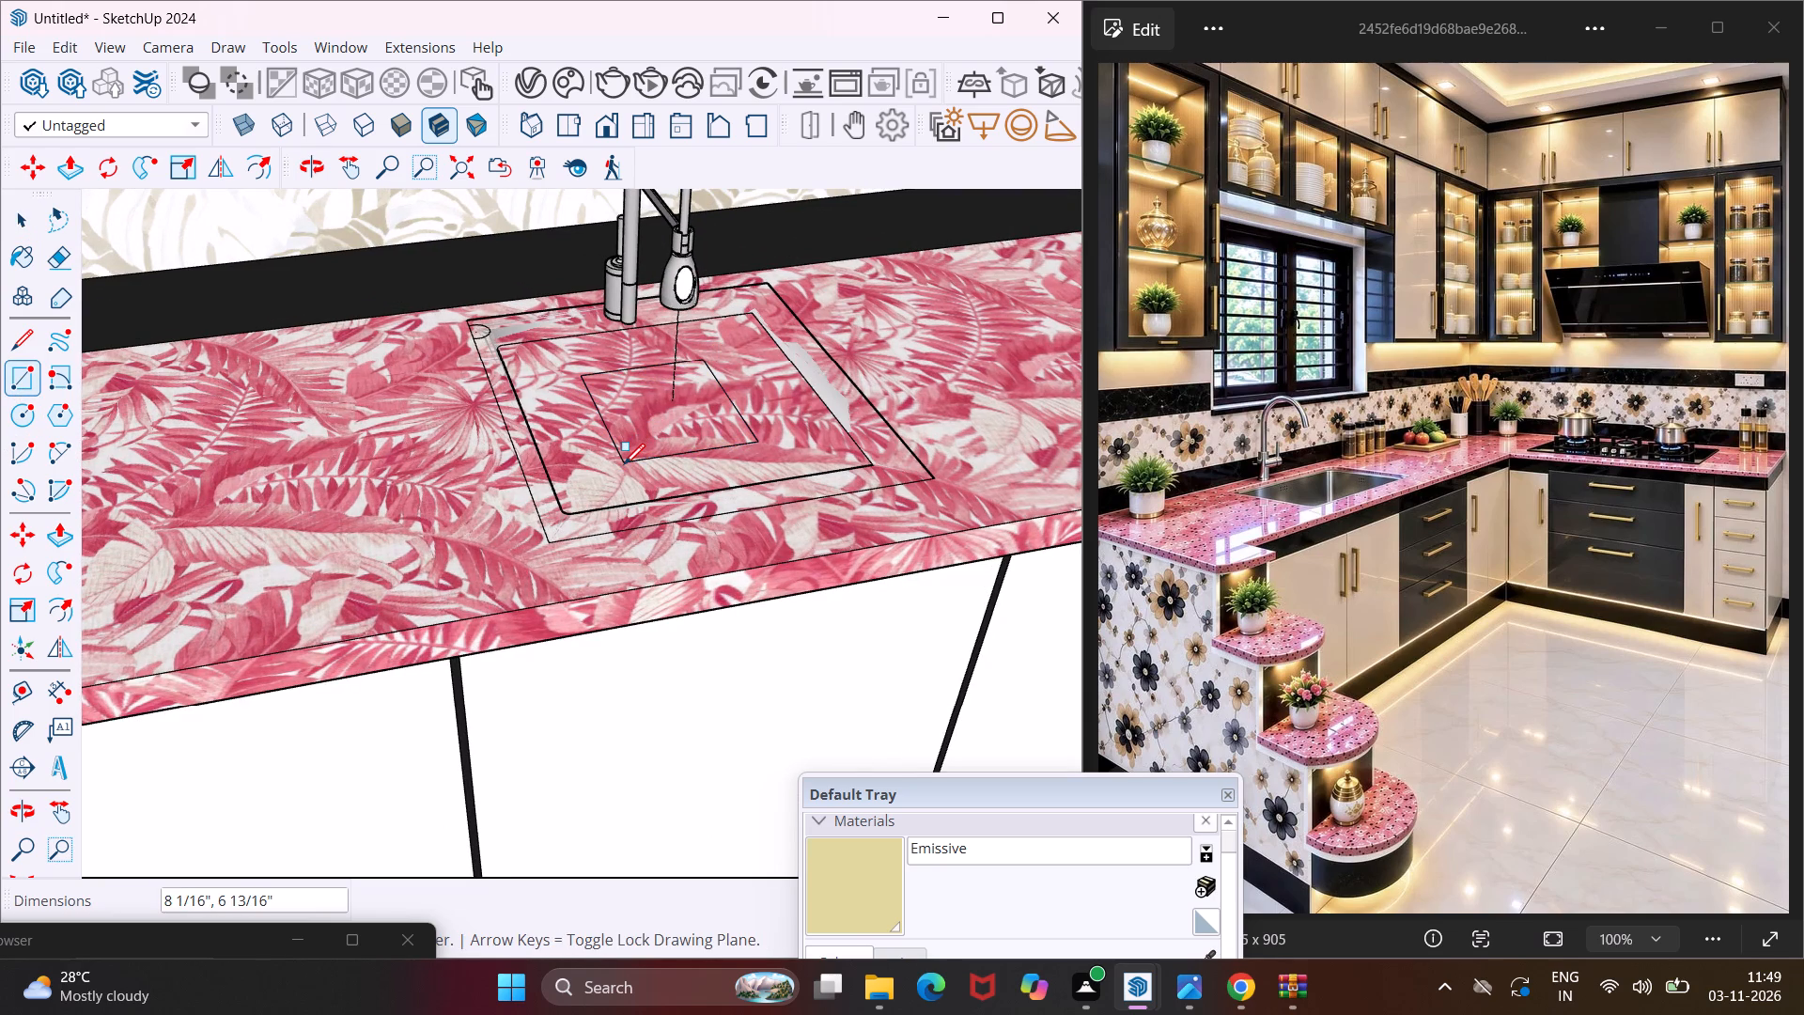
key("Escape")
key("space")
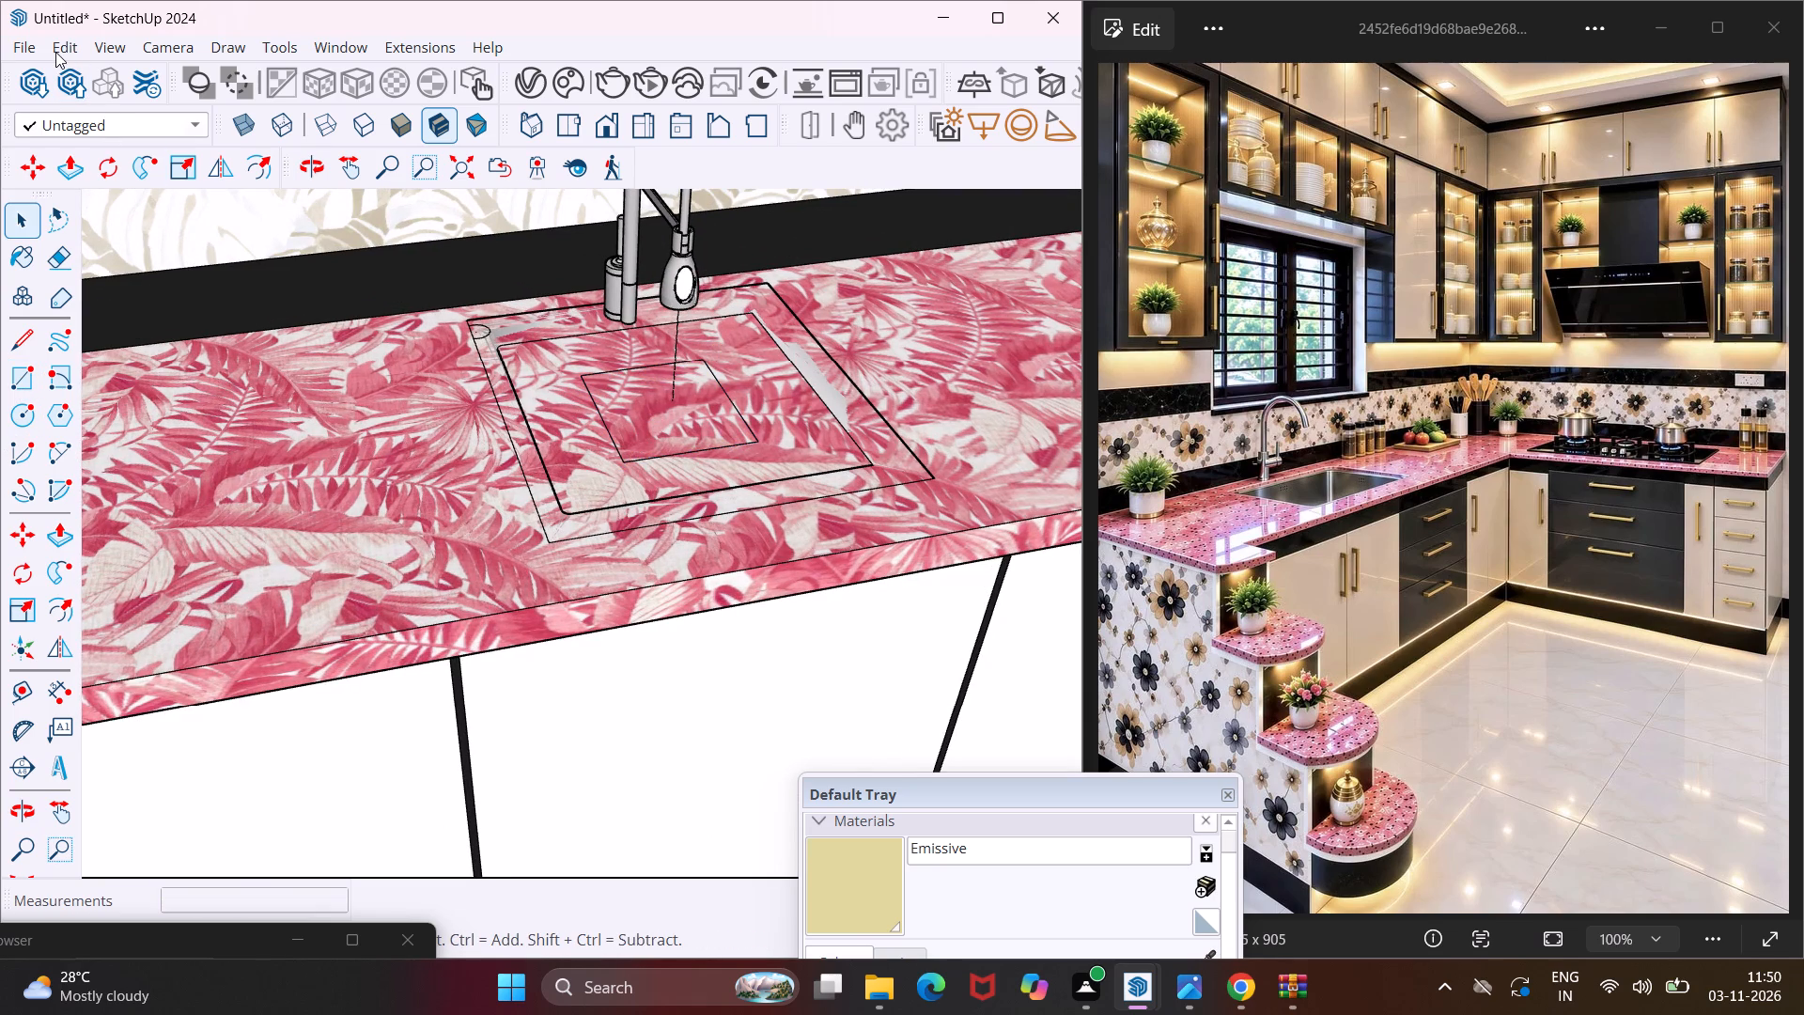
Delete all guides from the model.
left_click(55, 52)
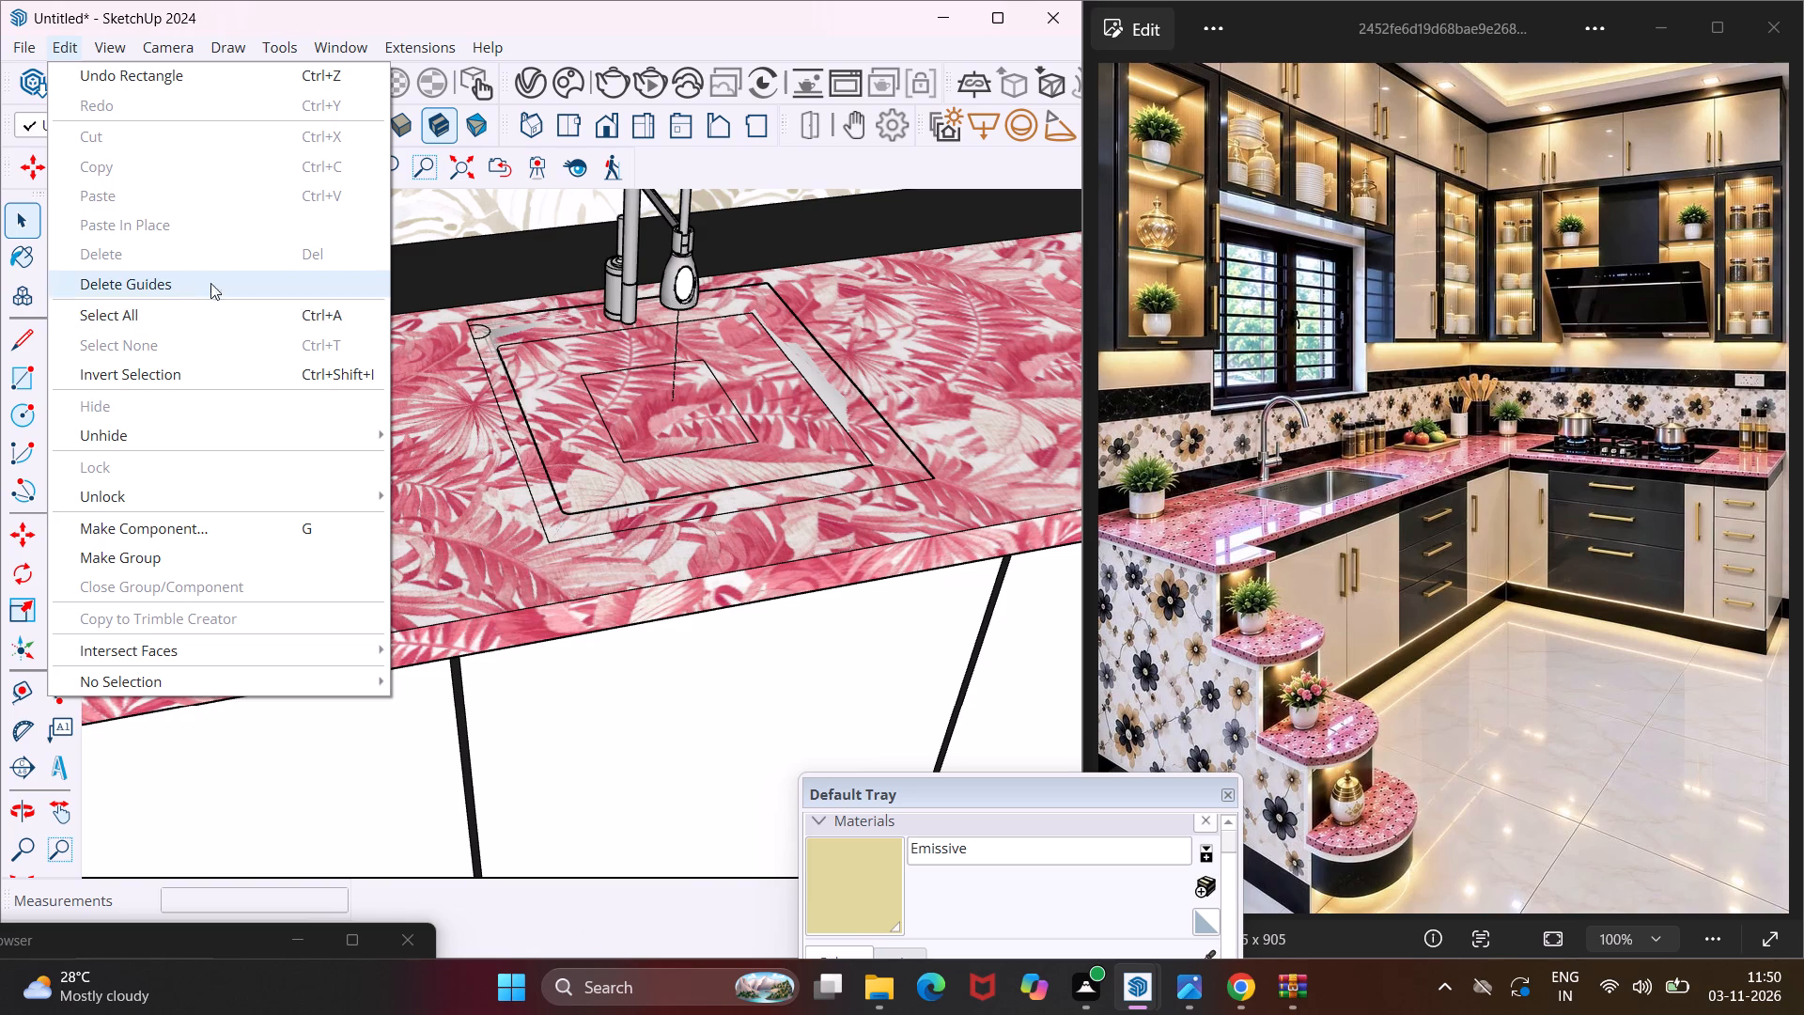
left_click(160, 285)
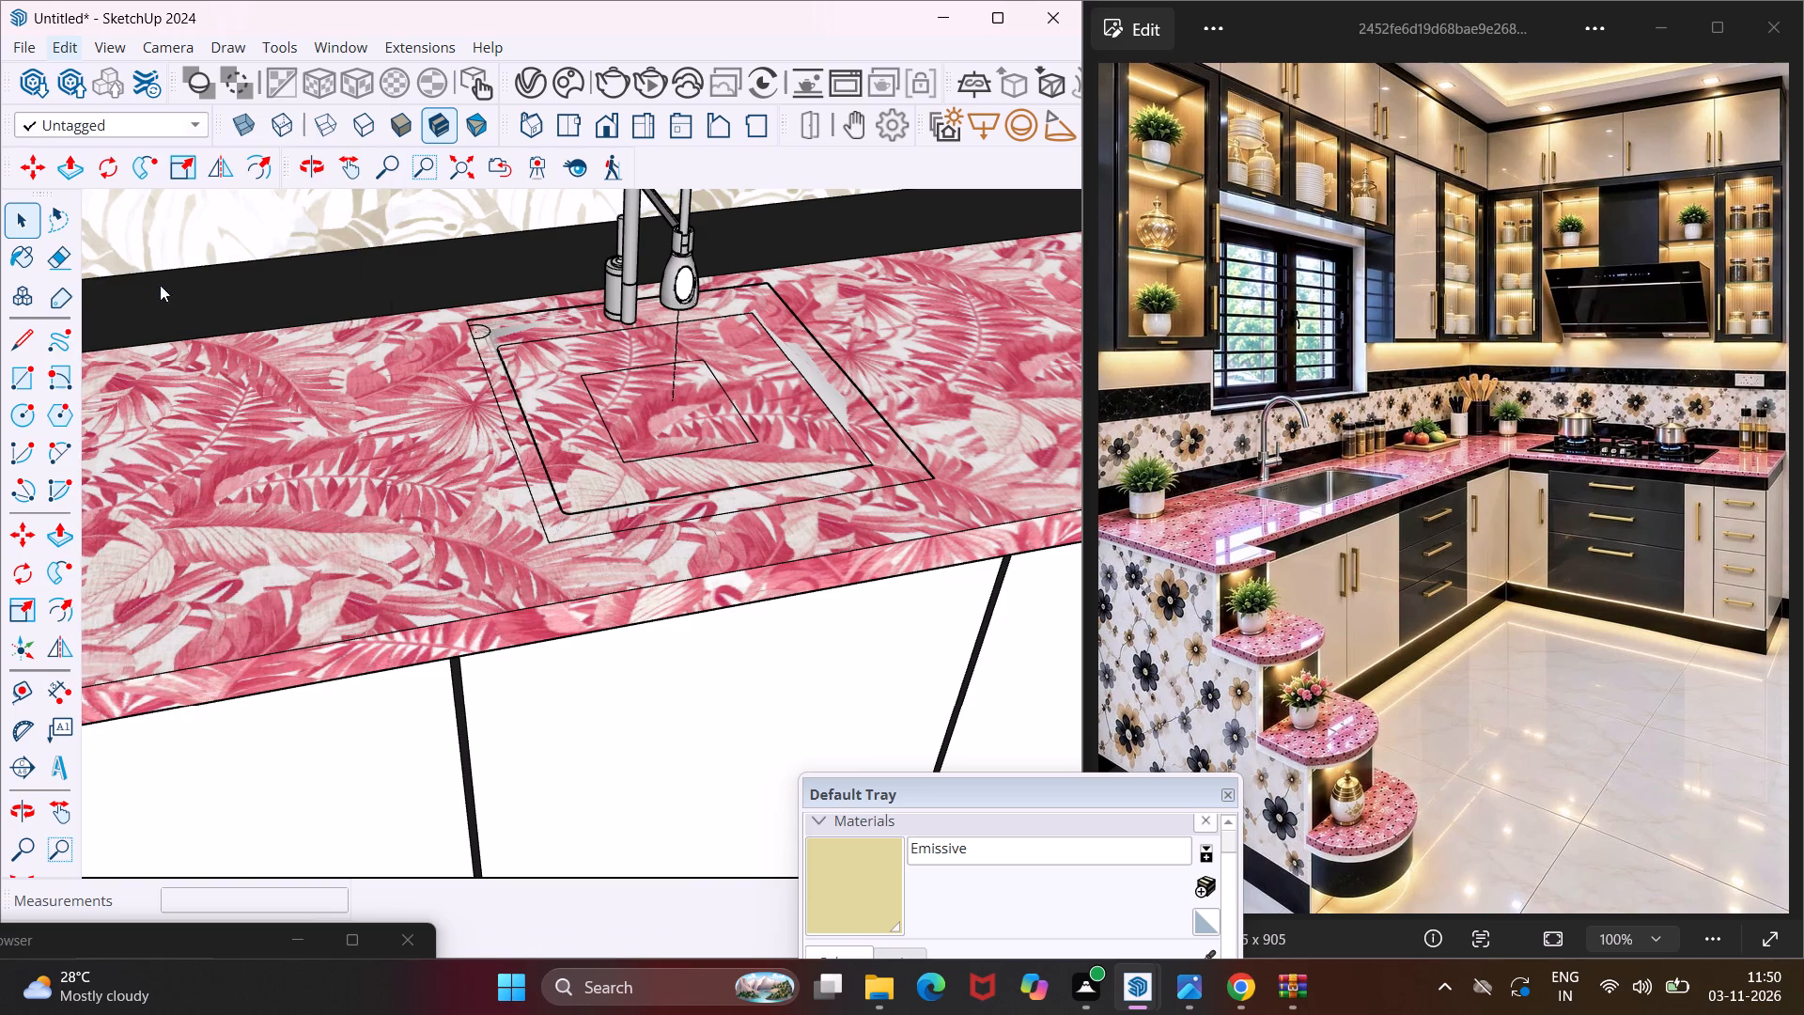
Push the small rectangle down through the countertop's thickness to cut an opening above the sink bowl.
scroll(615, 409, "up", 4)
left_click(667, 409)
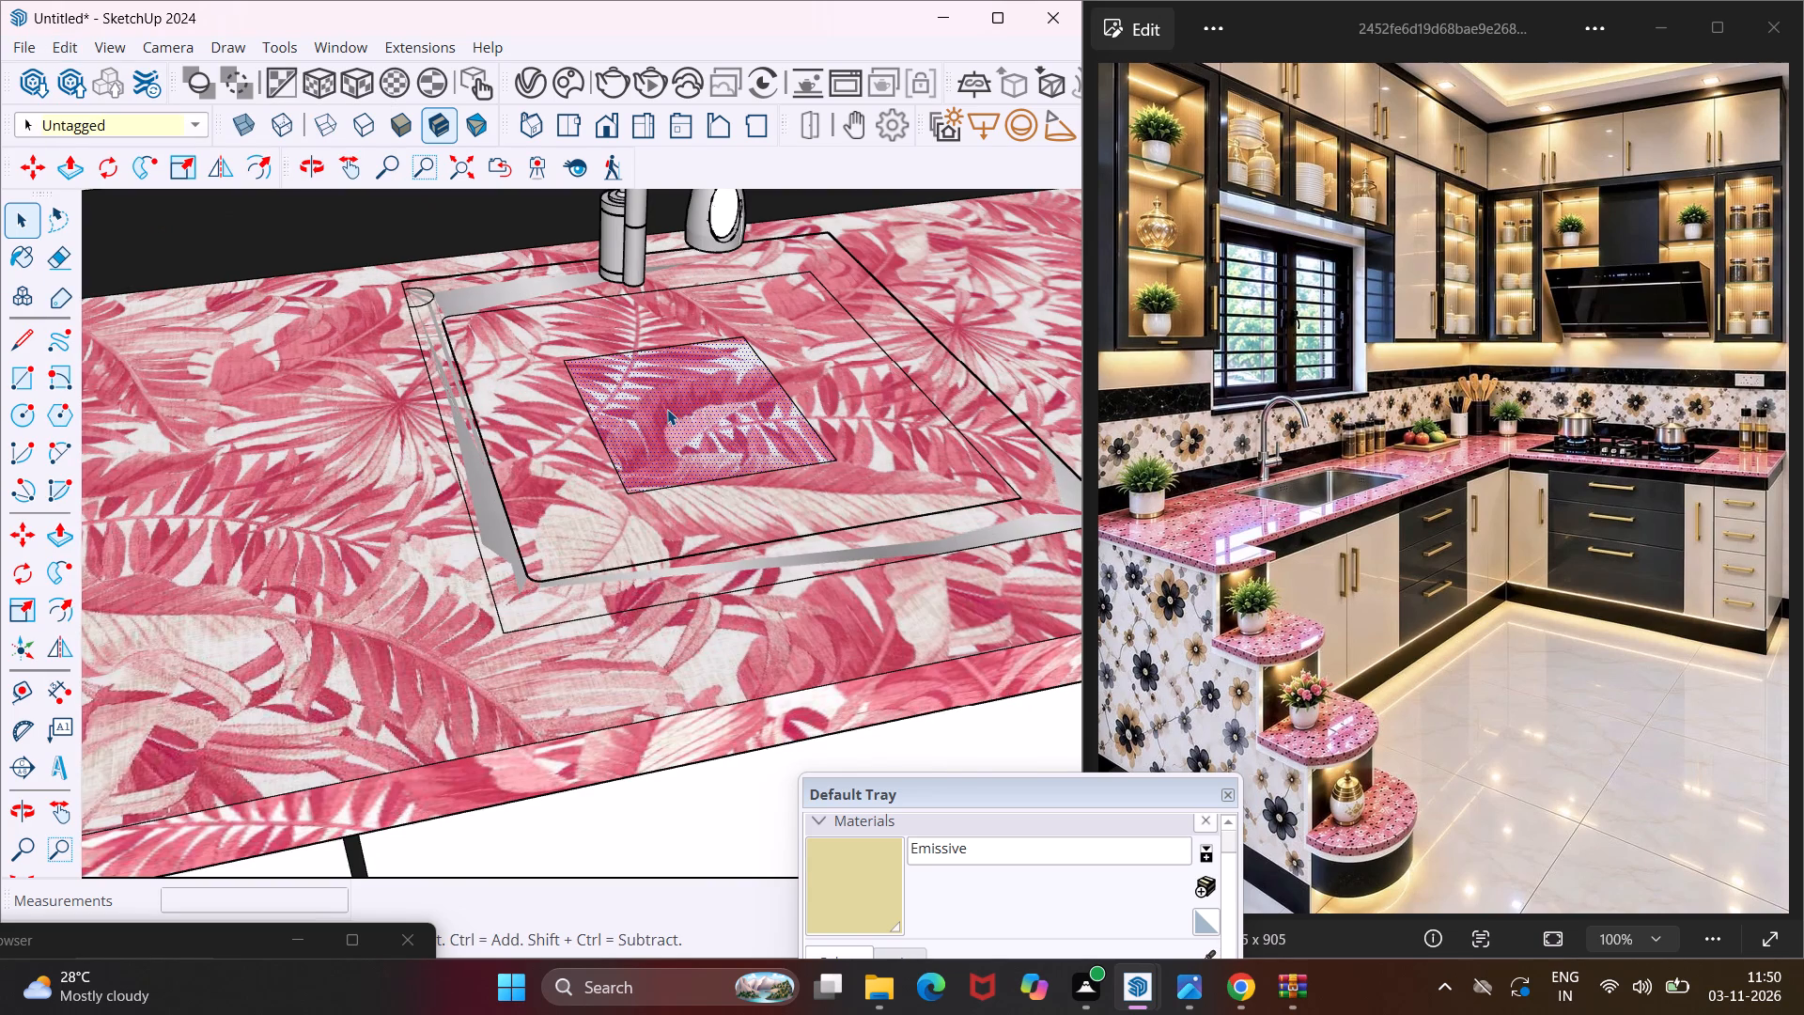
key("p")
left_click(667, 409)
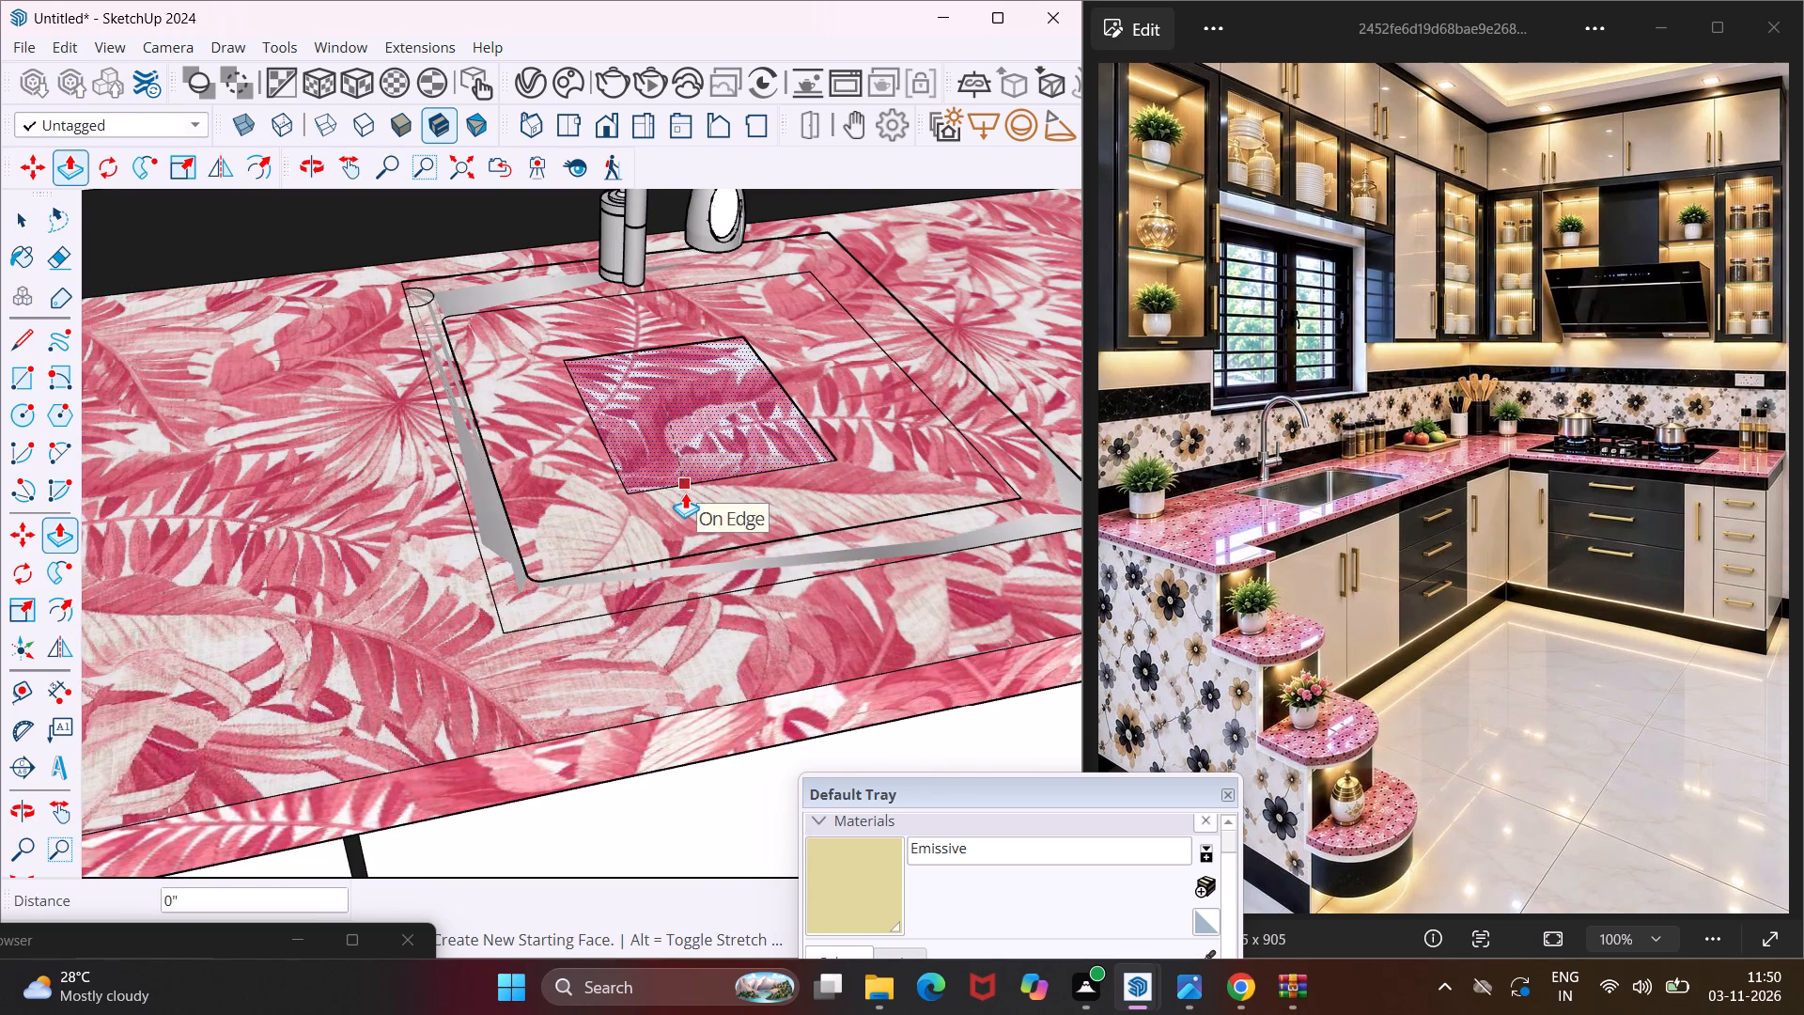
left_click(678, 461)
Push the opening's side face nearest the stepped shelves outward by about 3 11/16".
middle_click_drag(668, 420, 460, 461)
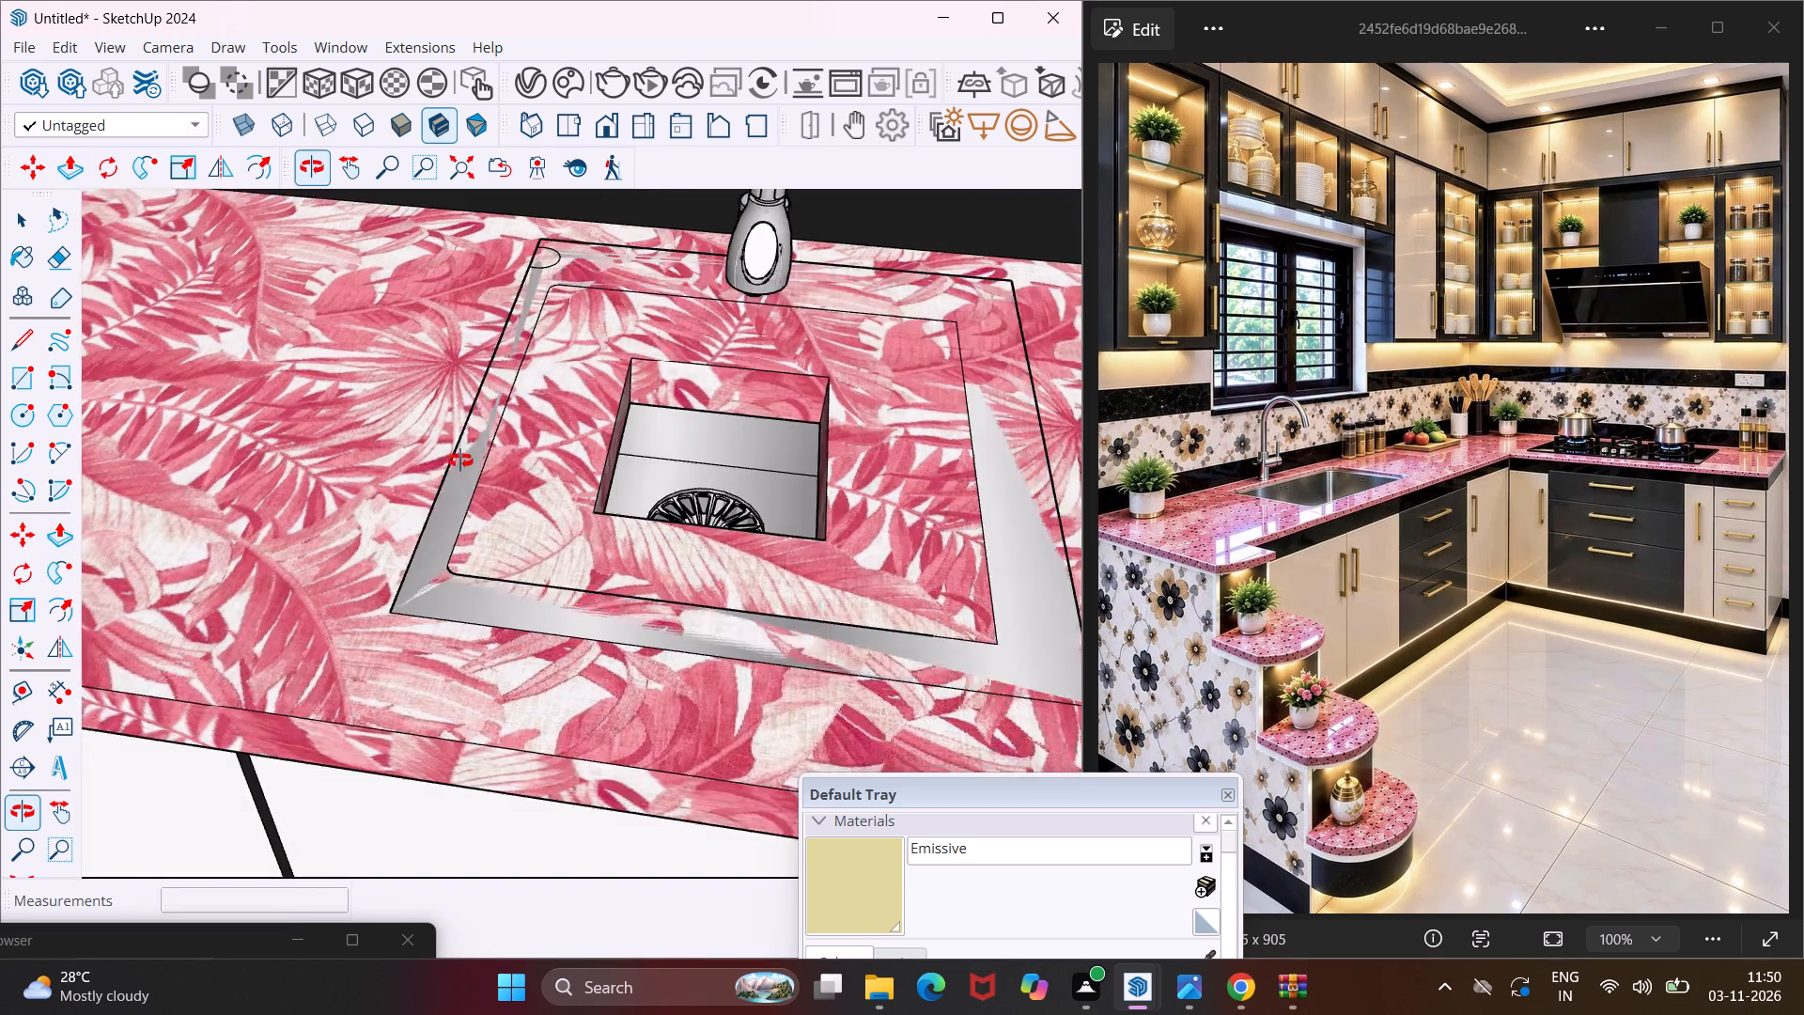
middle_click_drag(460, 461, 455, 461)
scroll(621, 457, "up", 3)
left_click(621, 458)
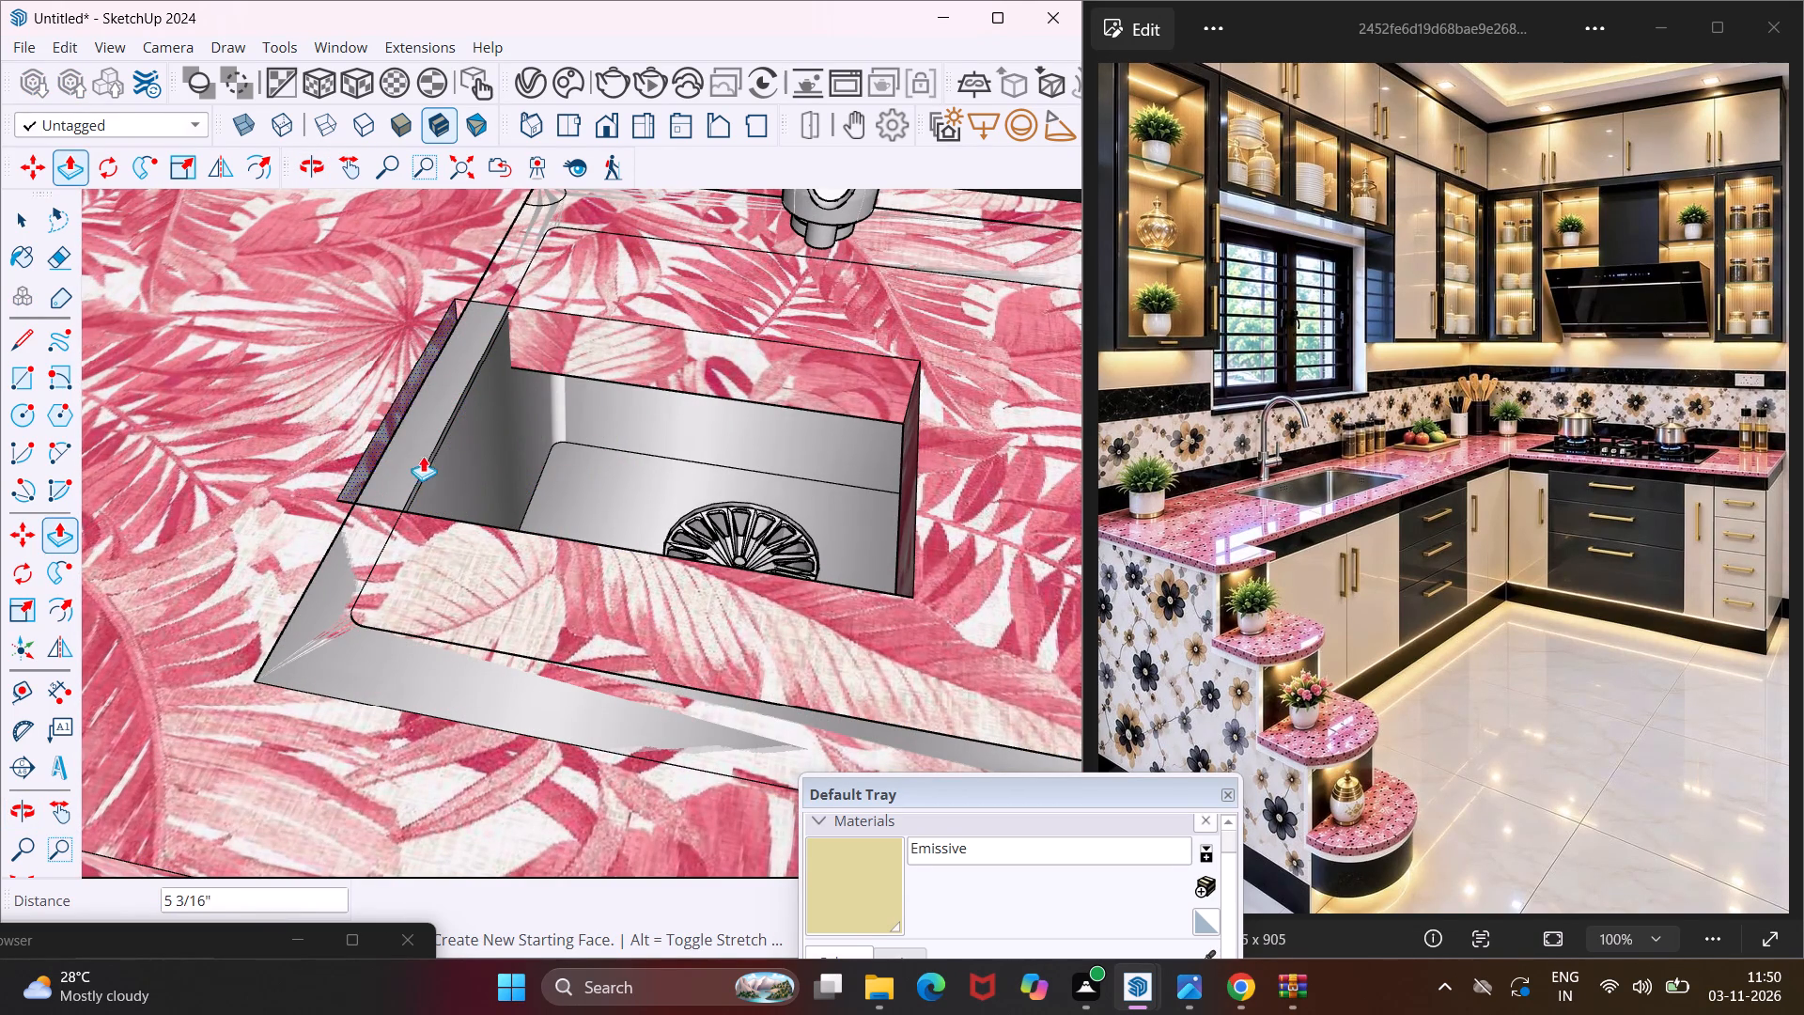
left_click(434, 440)
Push the opening's back face about 7 3/8" toward the faucet and its shelf-side face about 11/16" farther outward to clear the bowl.
scroll(521, 379, "up", 4)
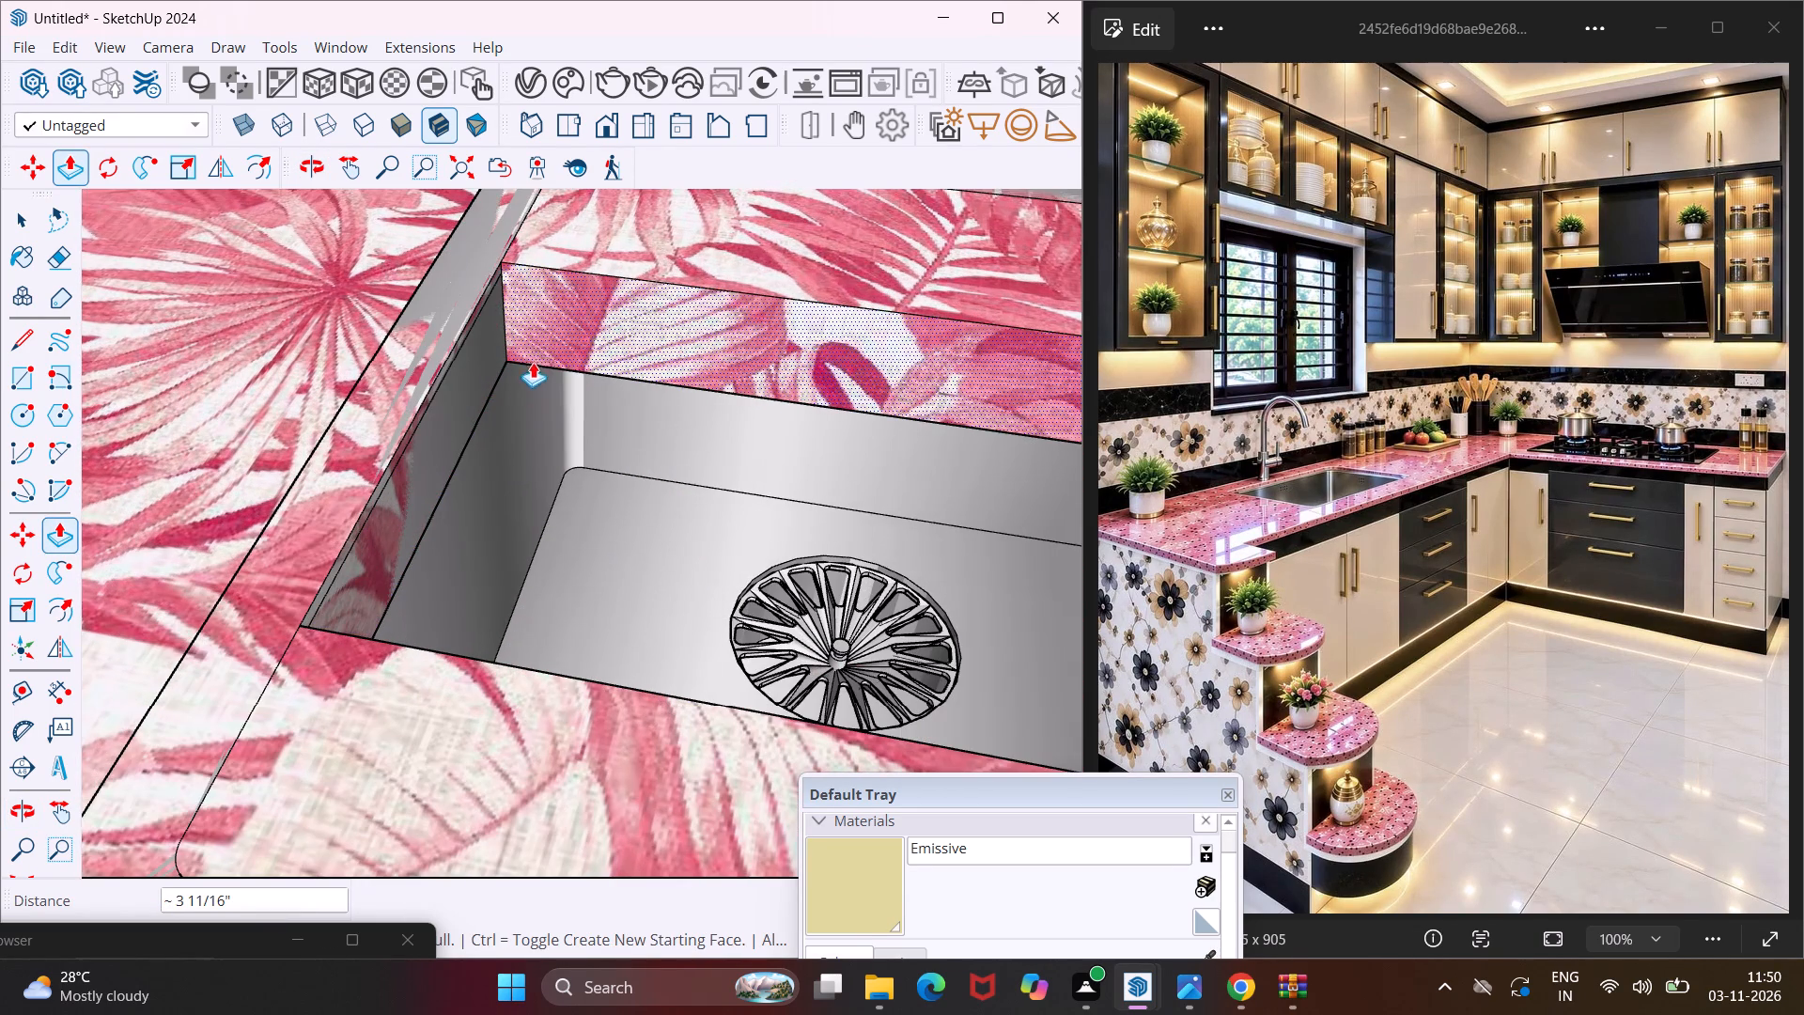
left_click(539, 335)
scroll(553, 292, "down", 9)
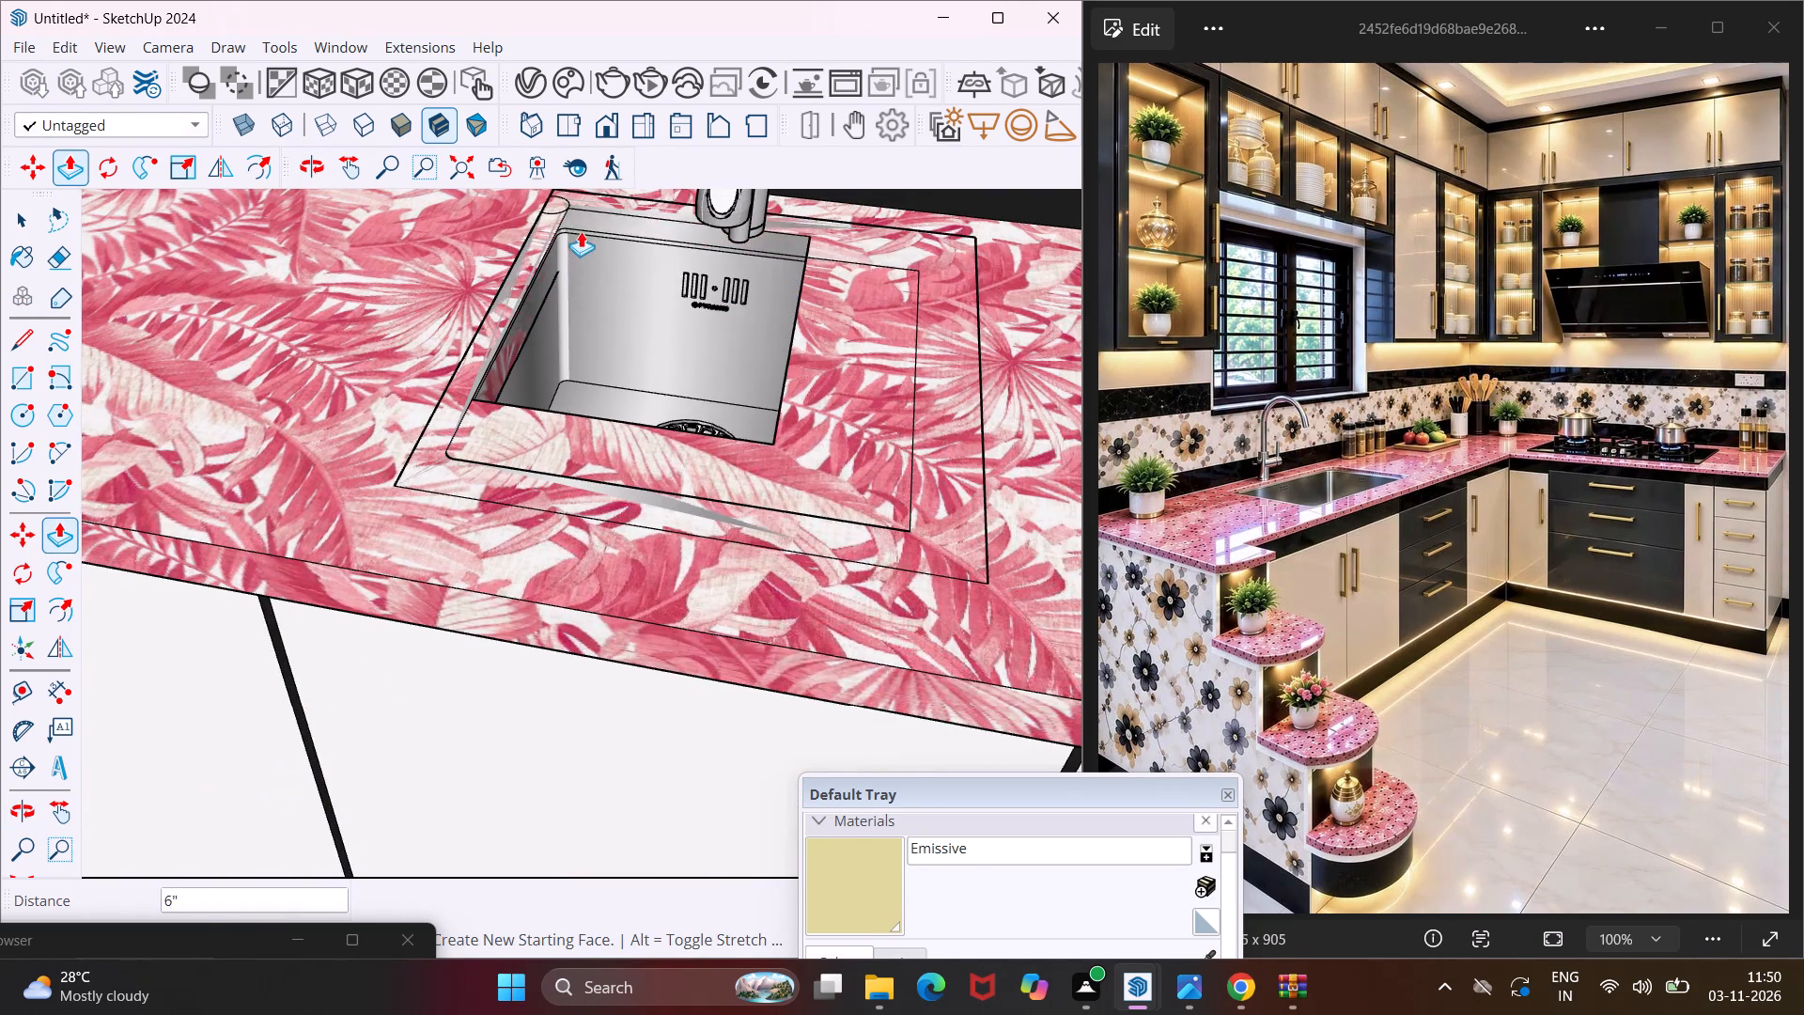
scroll(582, 212, "up", 1)
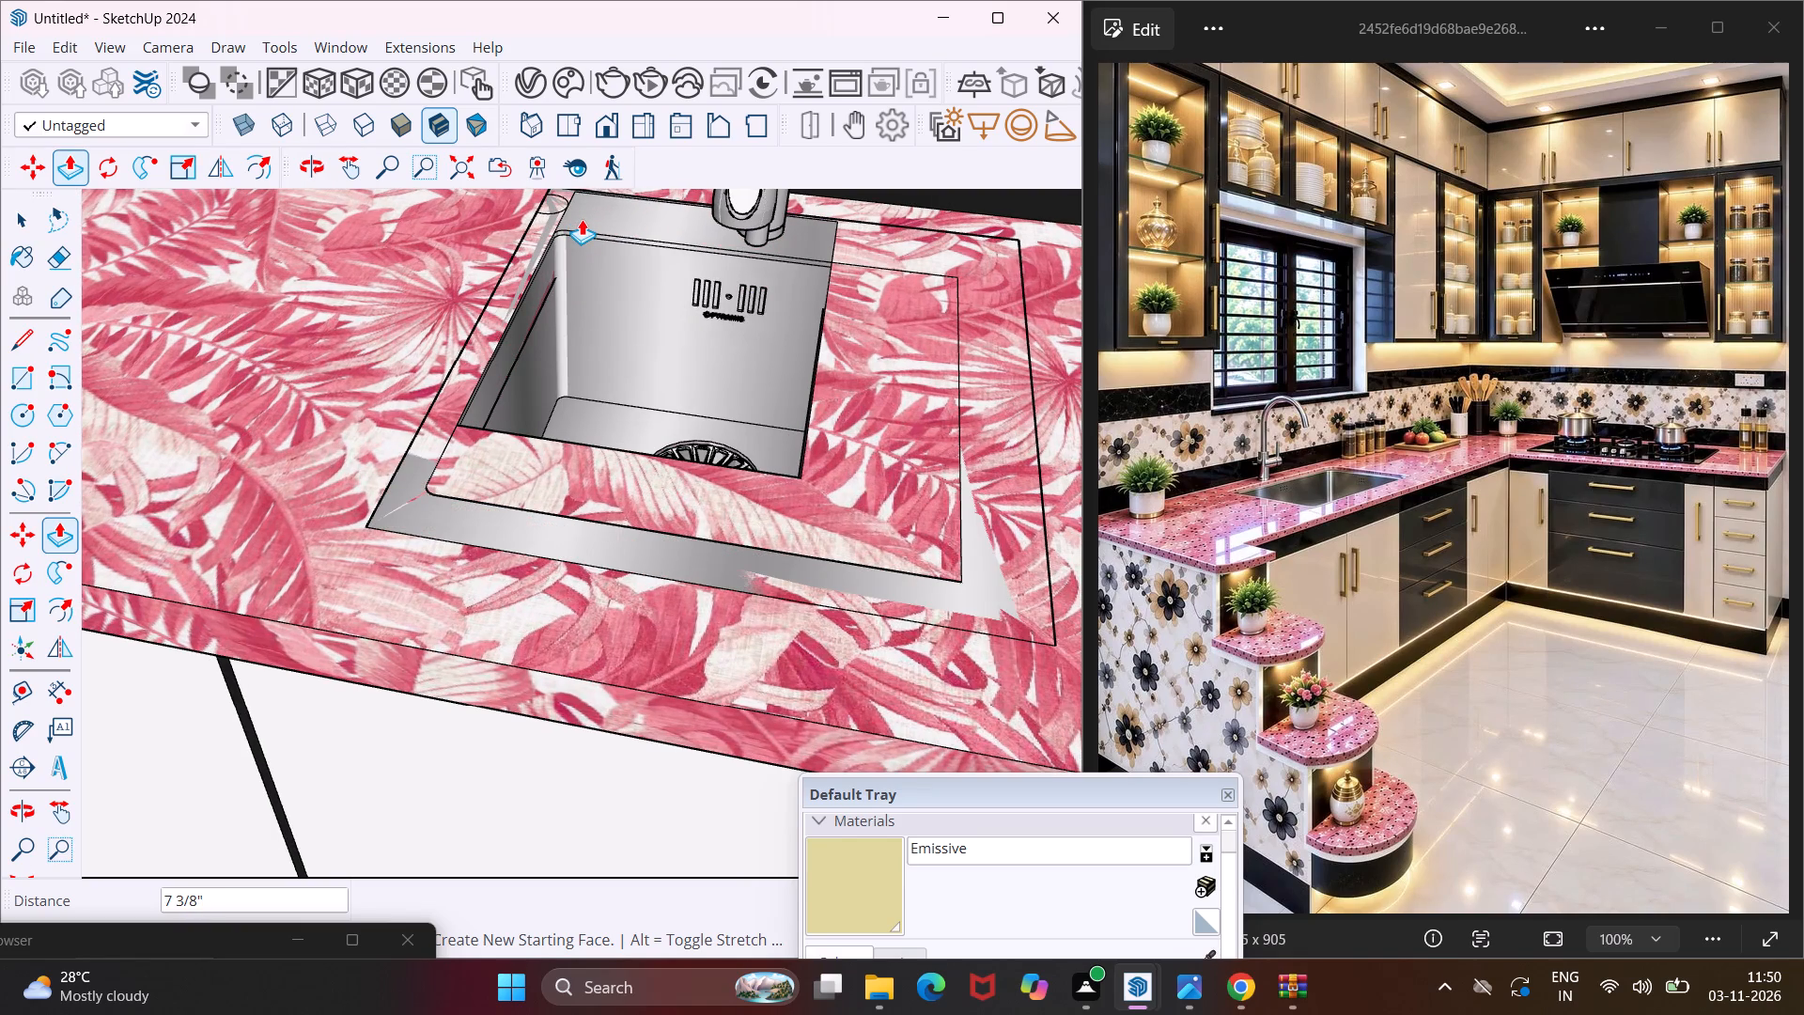
left_click(582, 219)
left_click(507, 338)
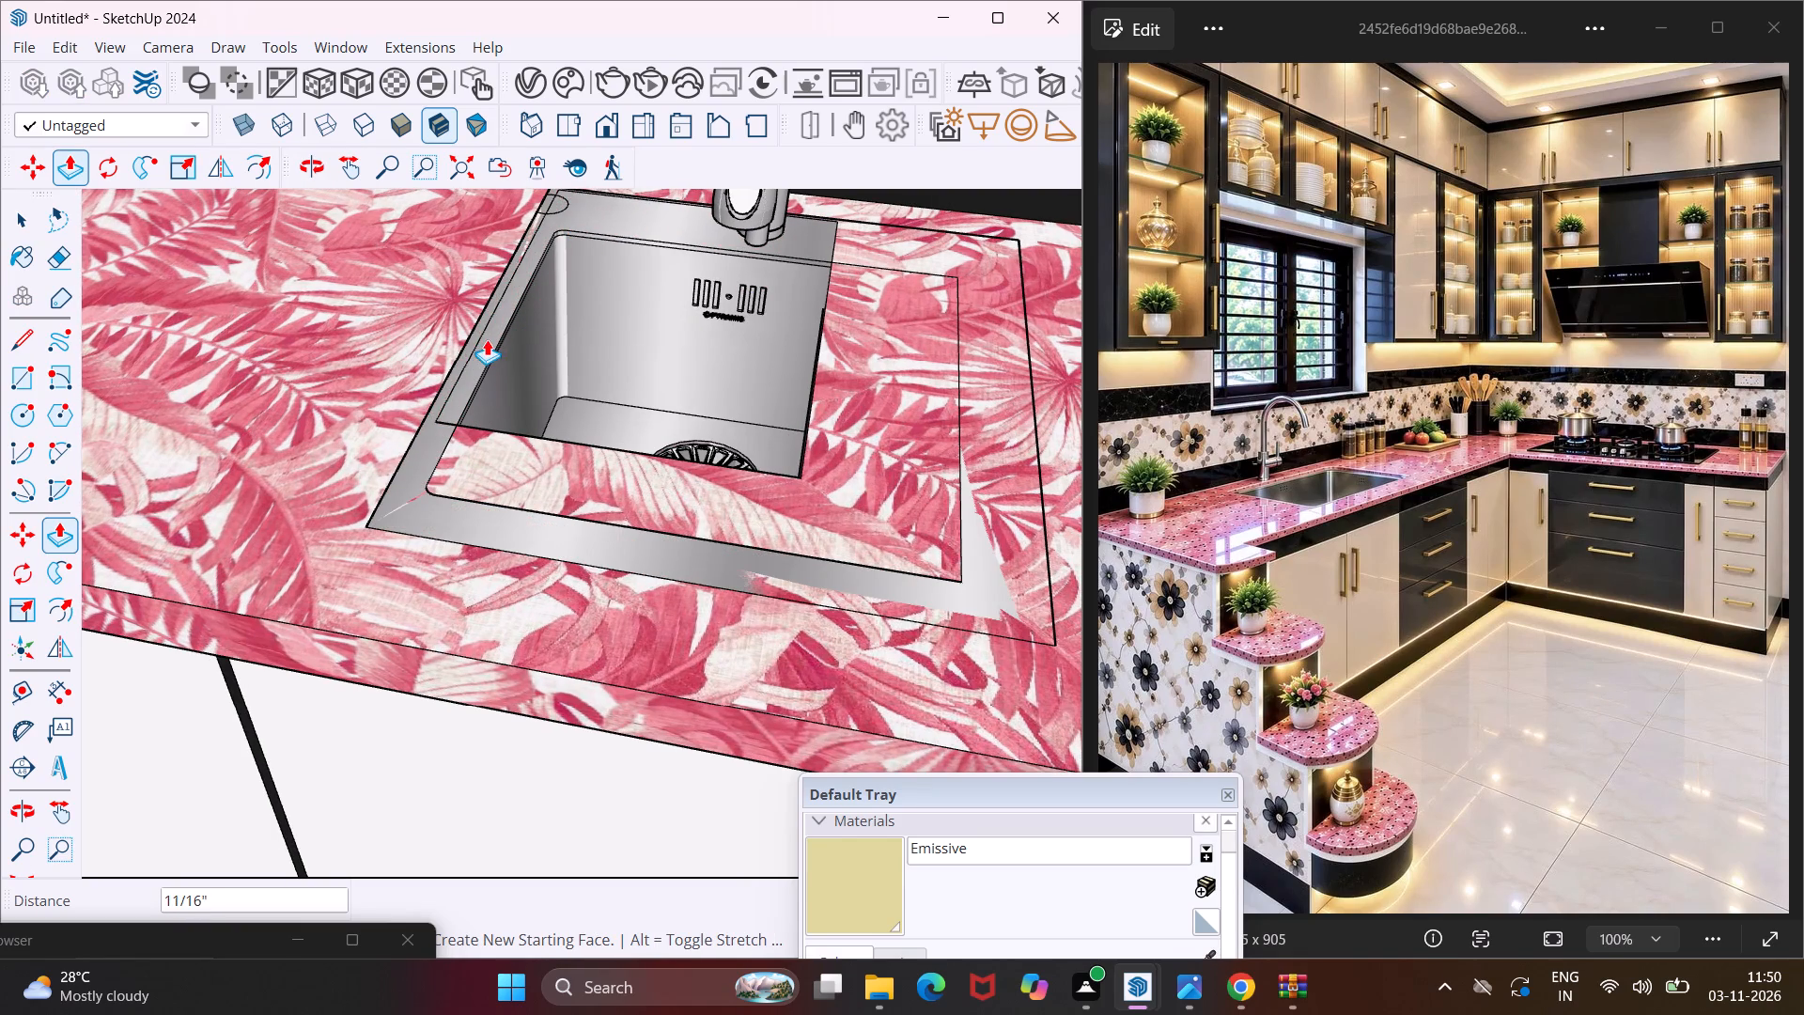
left_click(476, 339)
Push the opening's side face farthest from the stepped shelves outward by about 4 1/2" to clear that side of the bowl.
middle_click_drag(491, 405, 661, 425)
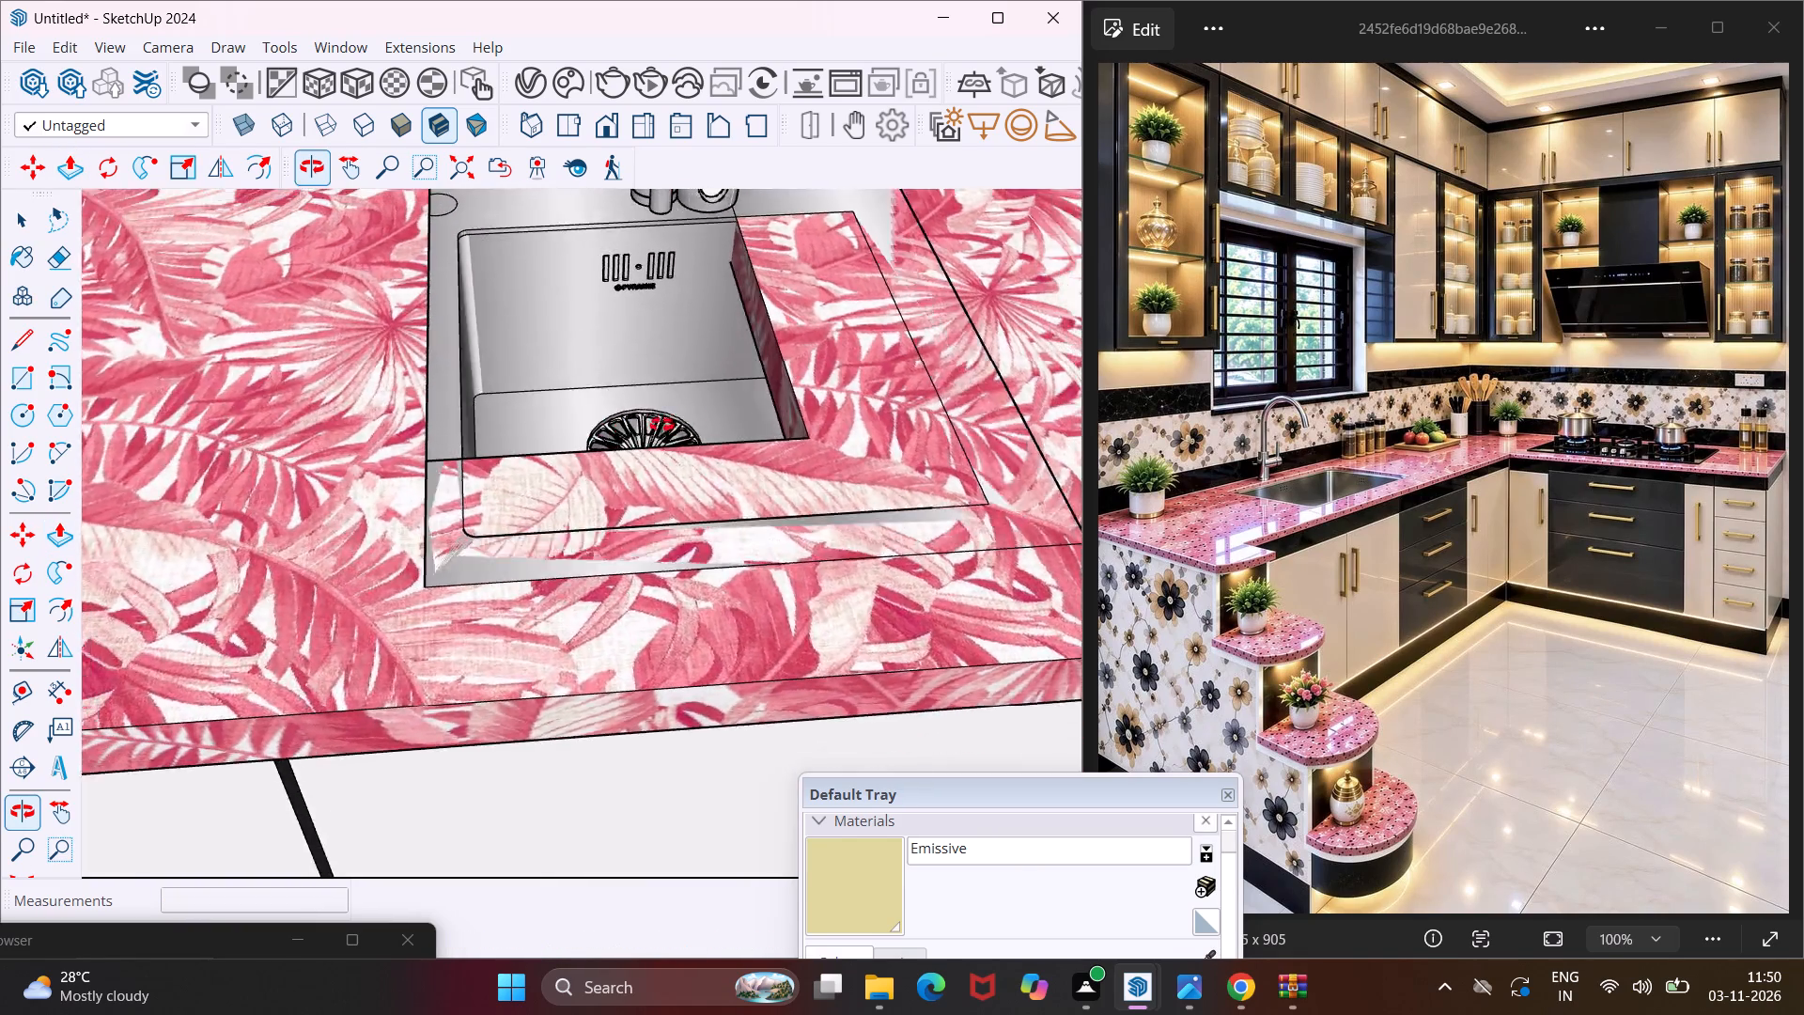
middle_click_drag(661, 425, 820, 368)
scroll(820, 368, "up", 1)
scroll(742, 324, "up", 2)
left_click(724, 346)
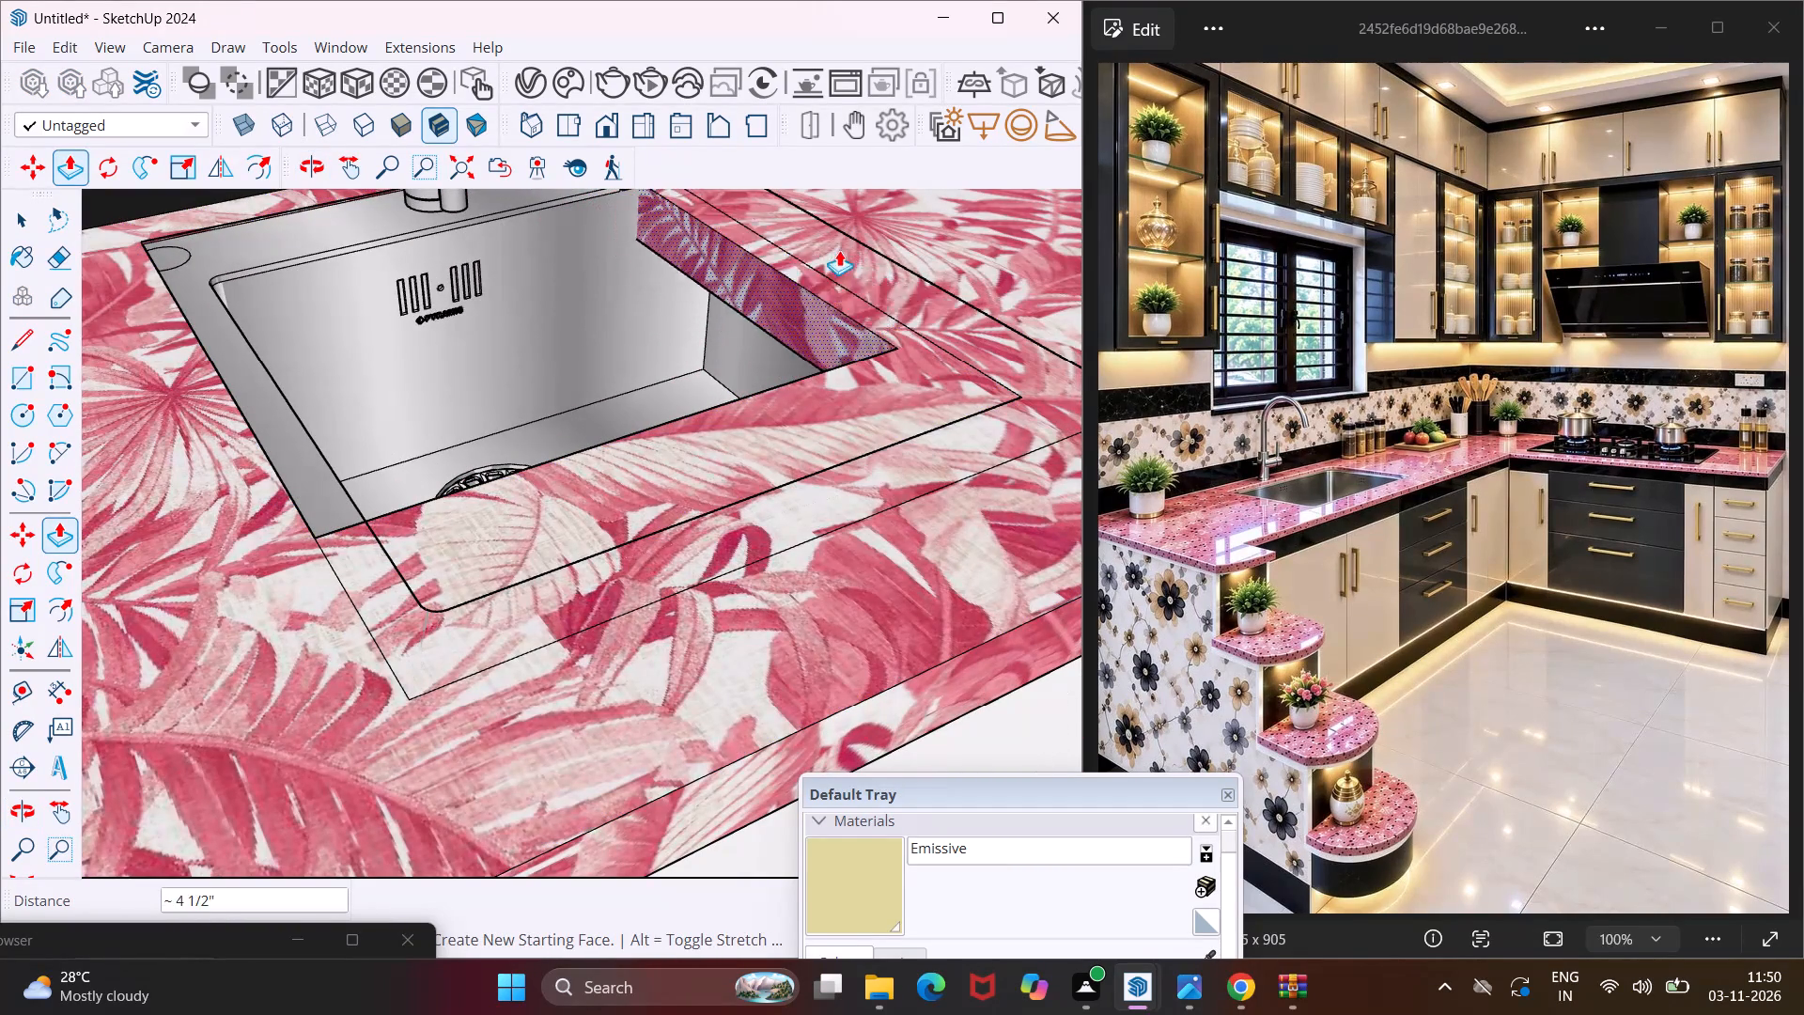
left_click(863, 235)
Push the opening's front face about 4 7/8" toward the countertop's front edge to uncover the rest of the sink.
middle_click_drag(810, 328, 1048, 343)
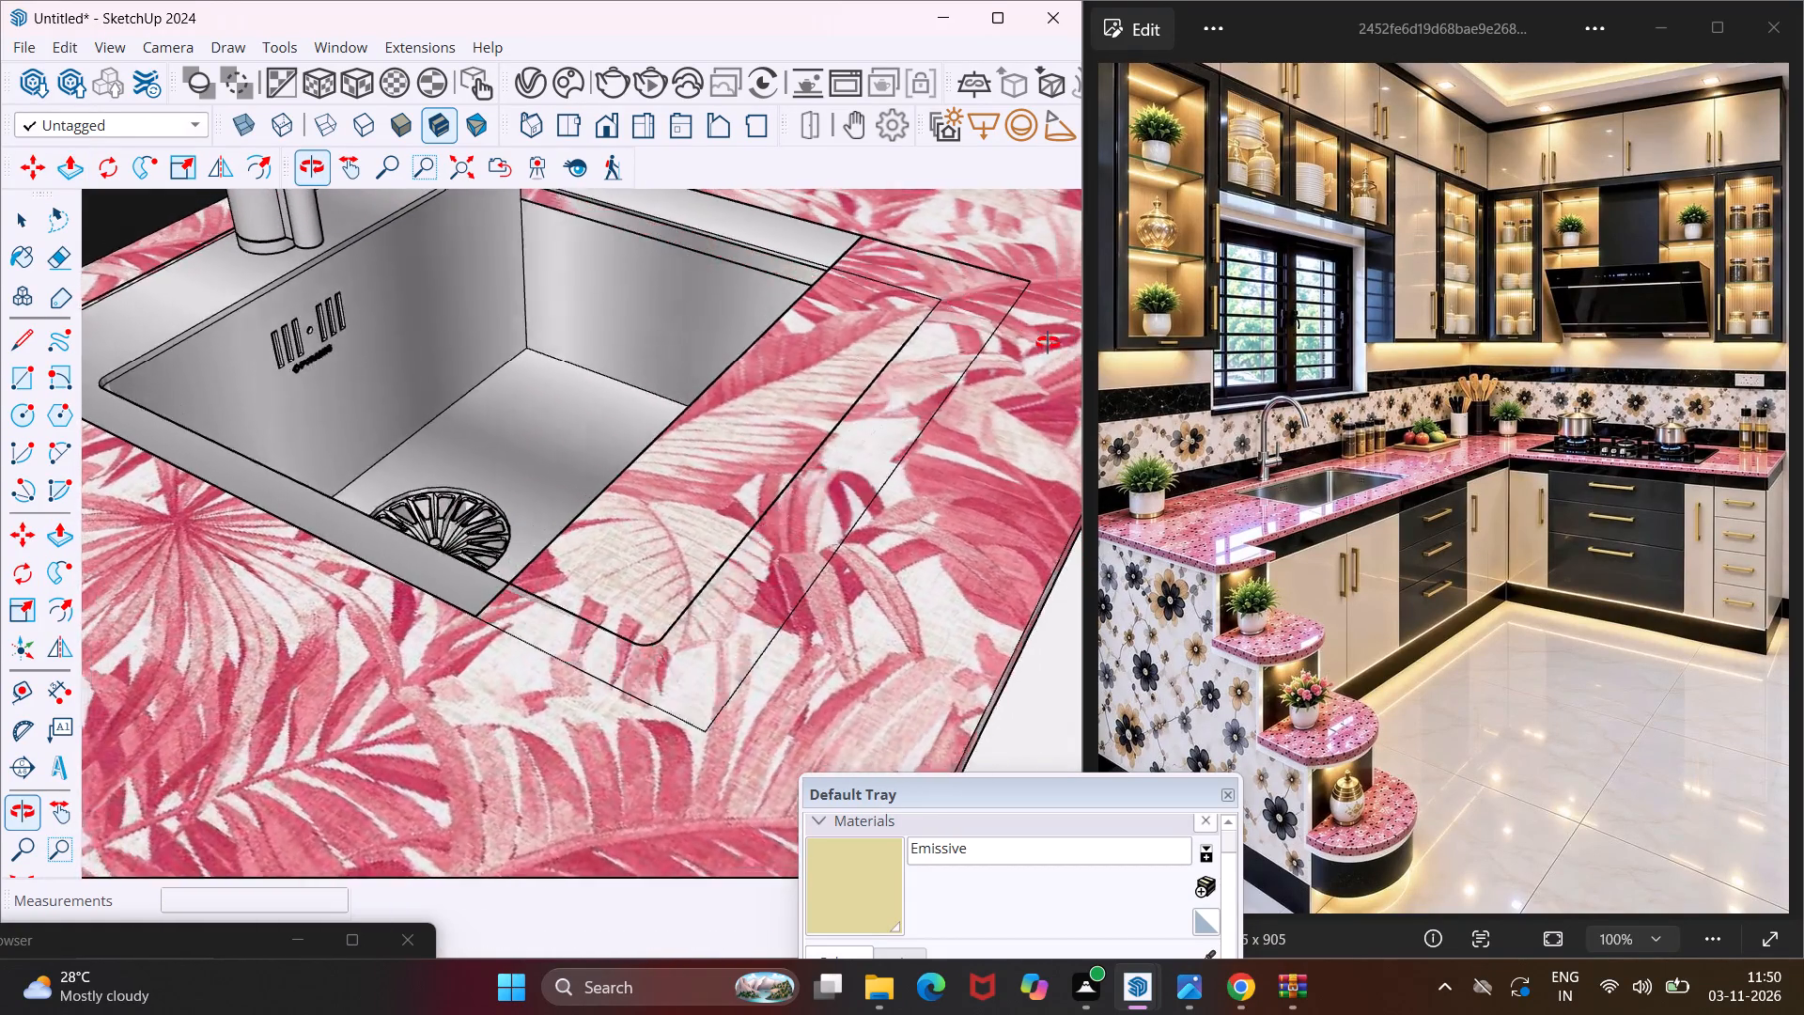
middle_click_drag(1048, 343, 1204, 289)
scroll(750, 338, "up", 3)
middle_click_drag(690, 339, 868, 345)
scroll(703, 343, "up", 1)
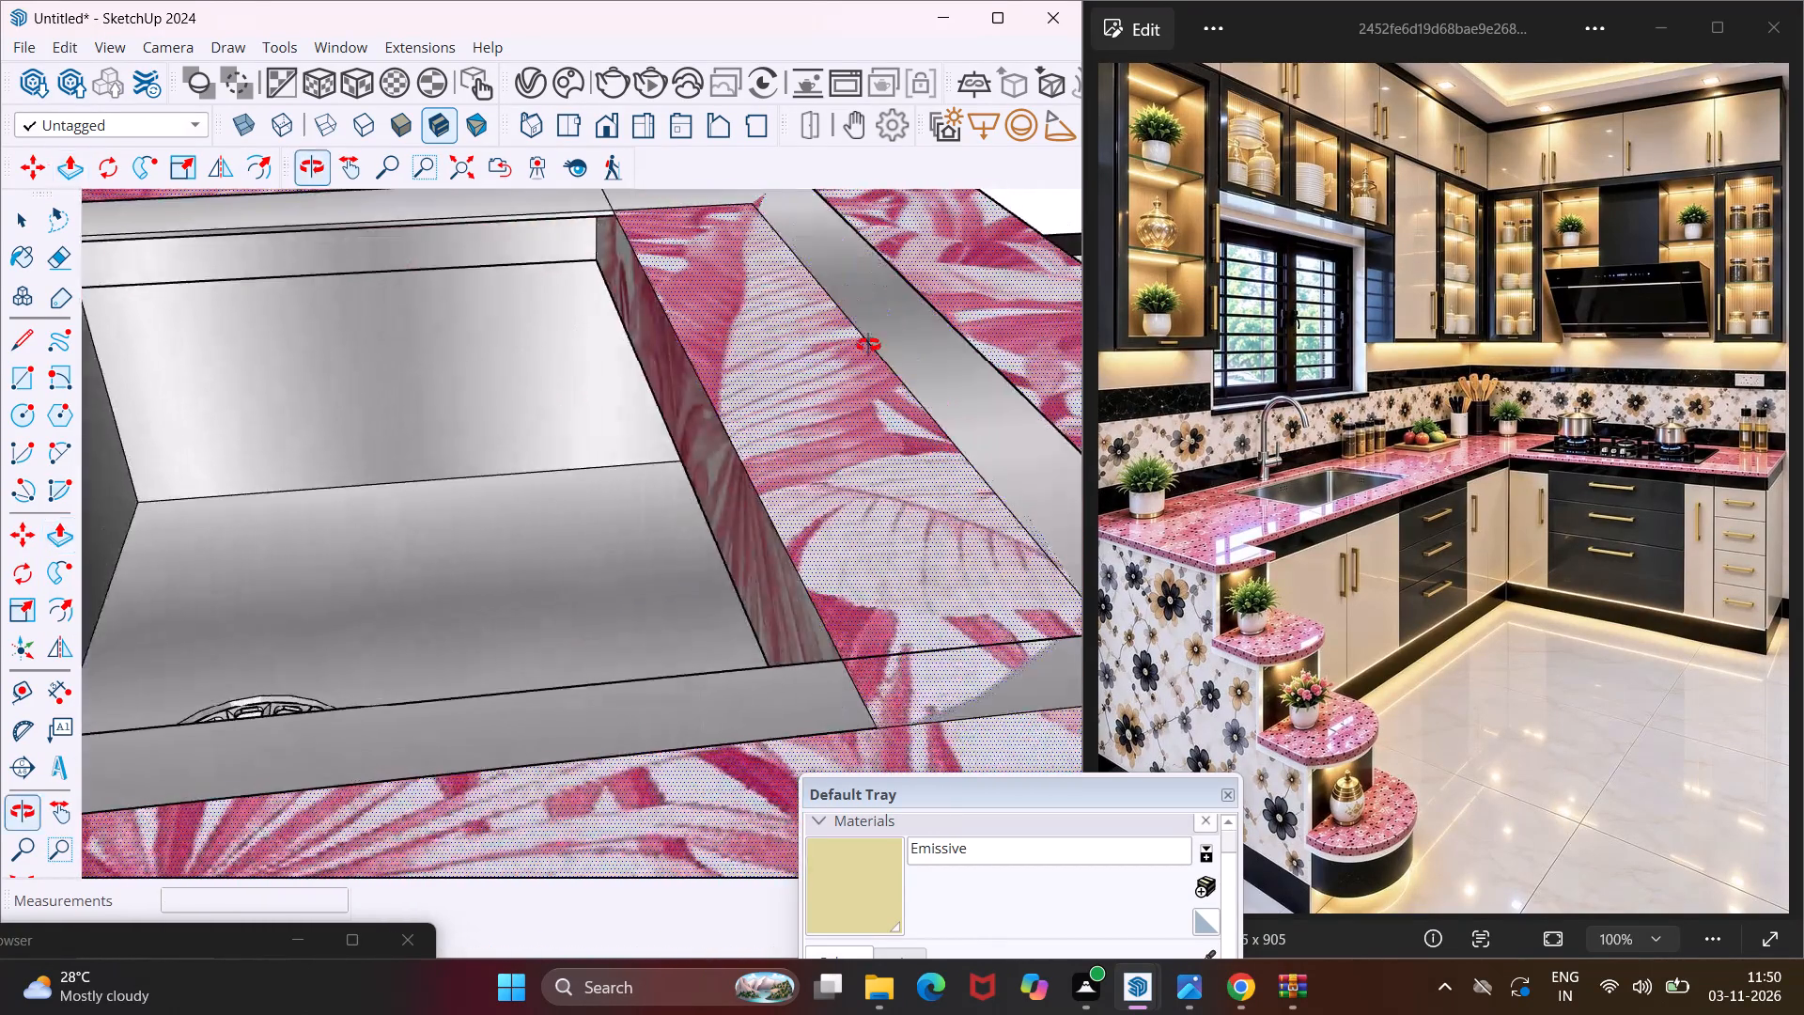
middle_click_drag(868, 345, 904, 341)
left_click(741, 440)
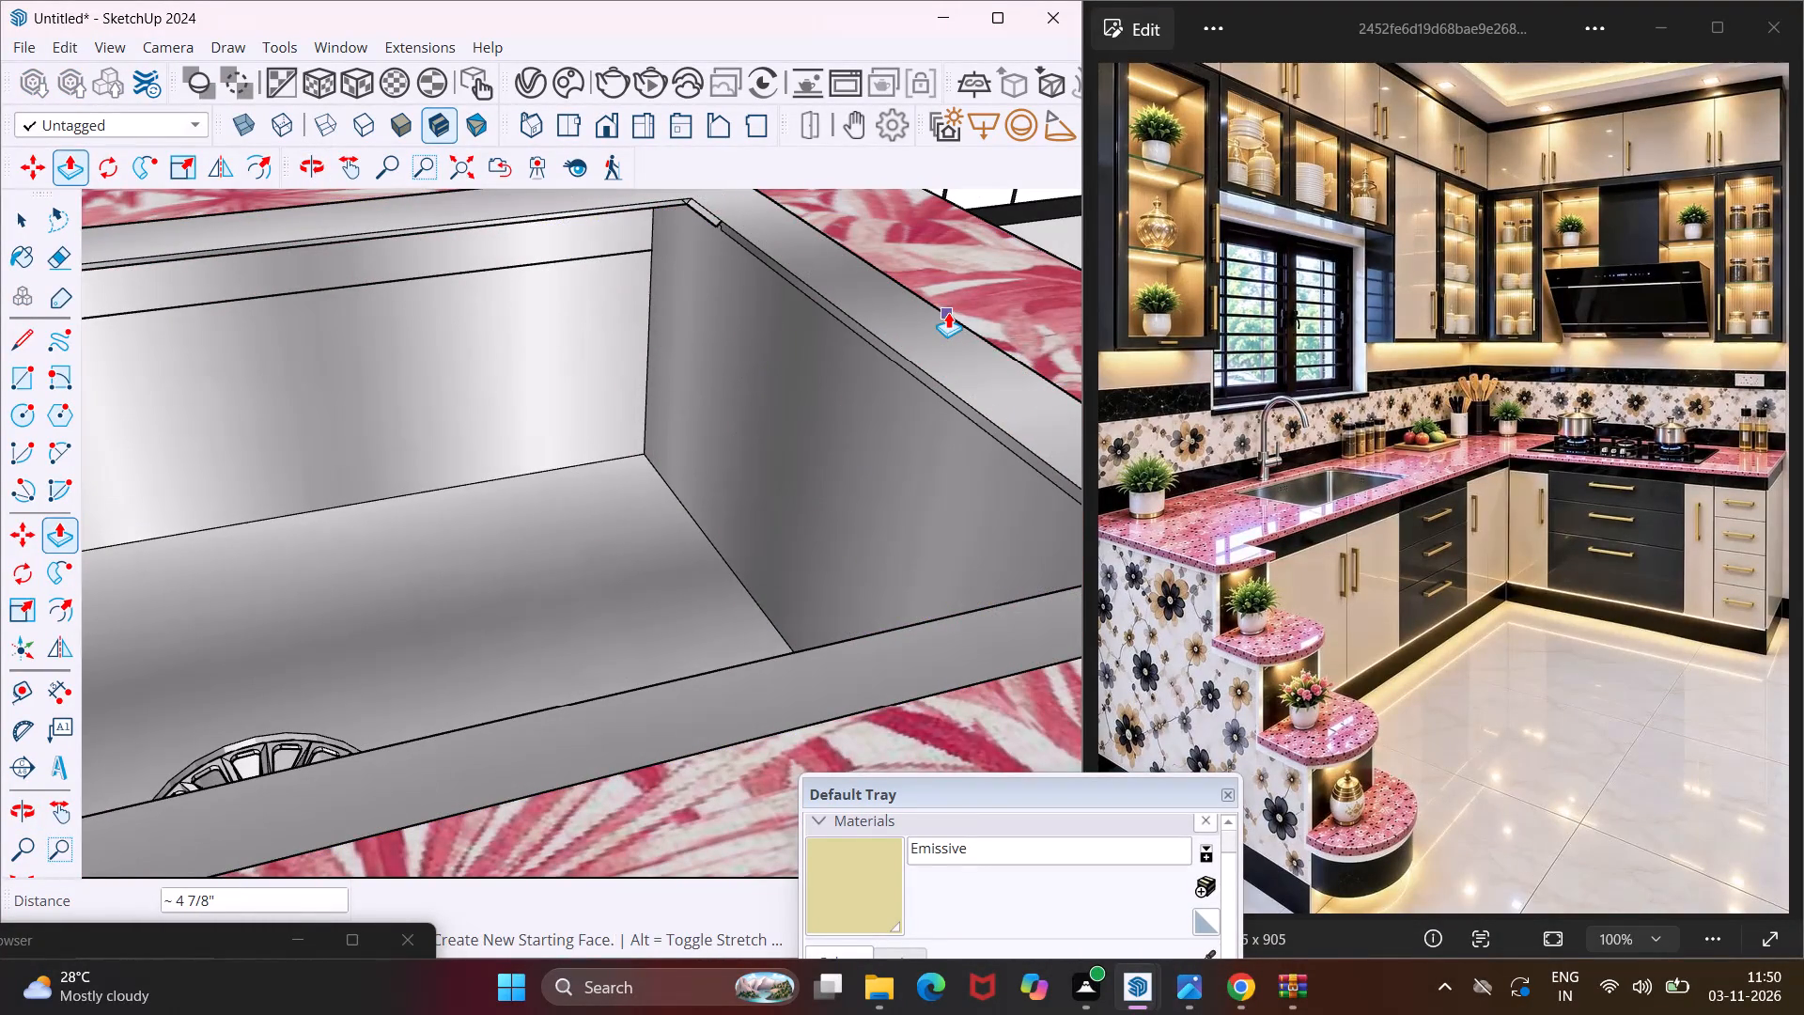
left_click(948, 312)
middle_click_drag(904, 347, 466, 427)
scroll(588, 317, "down", 6)
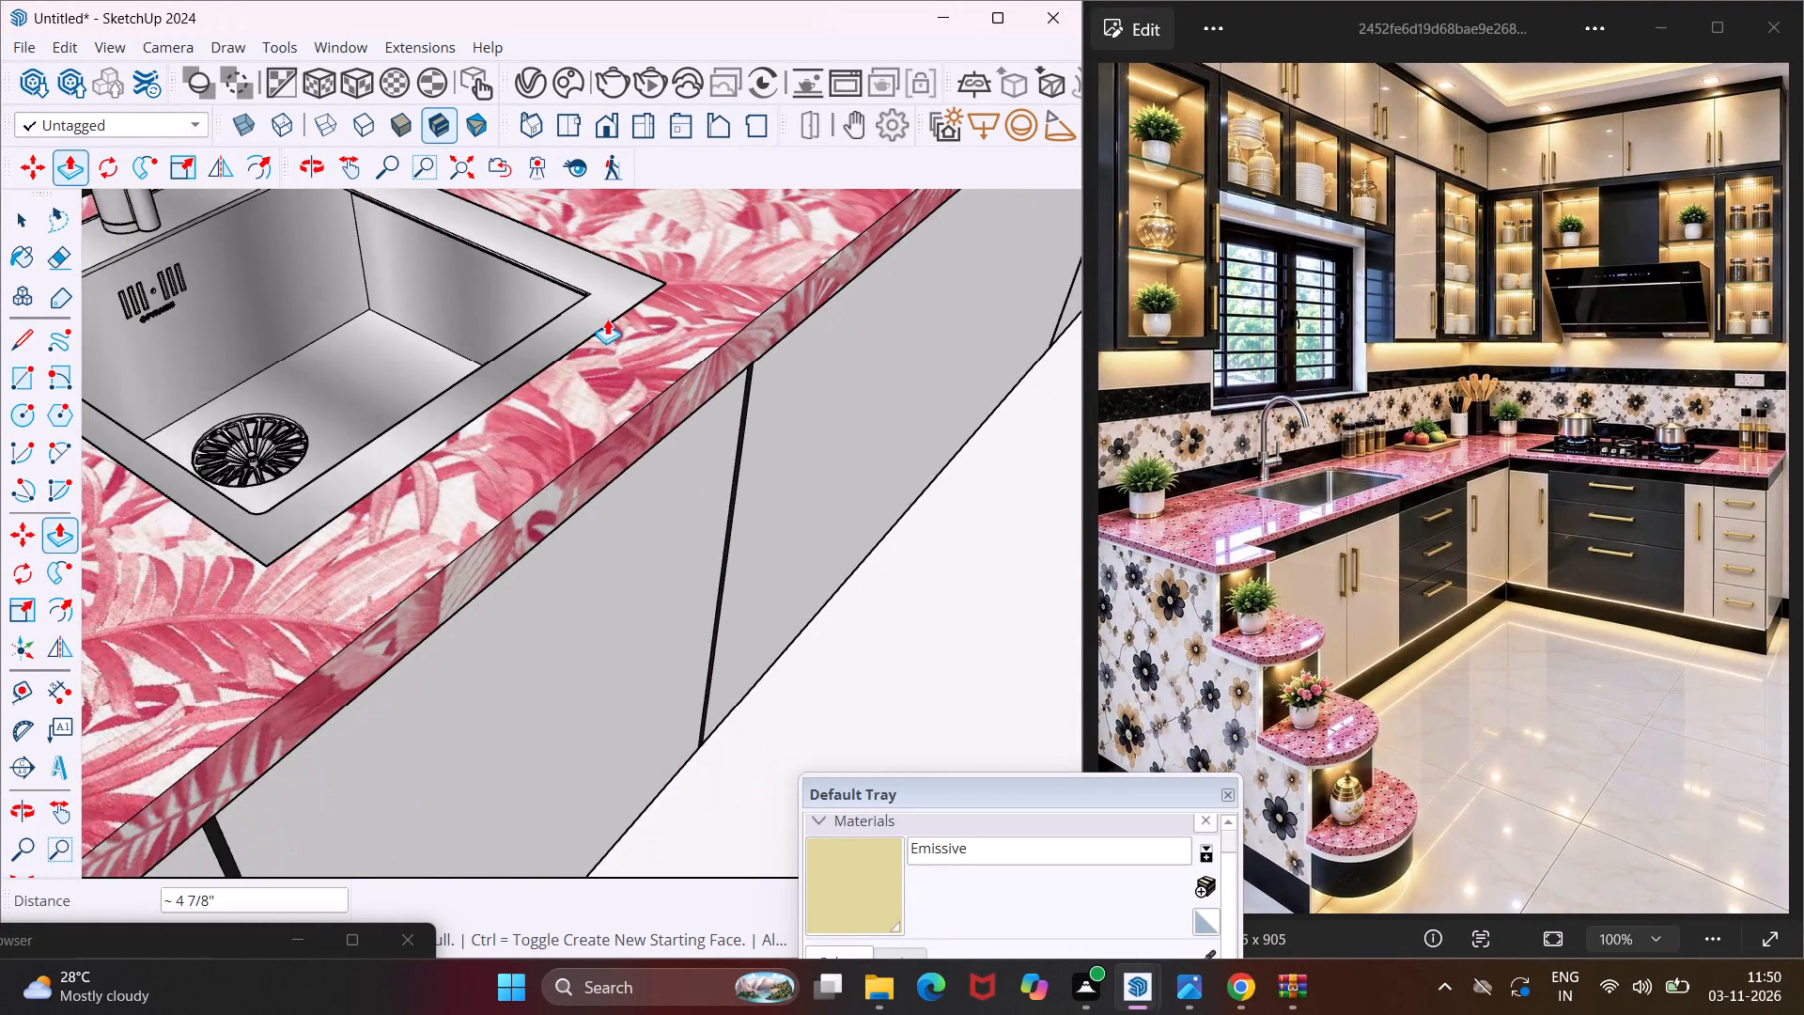
scroll(610, 319, "down", 17)
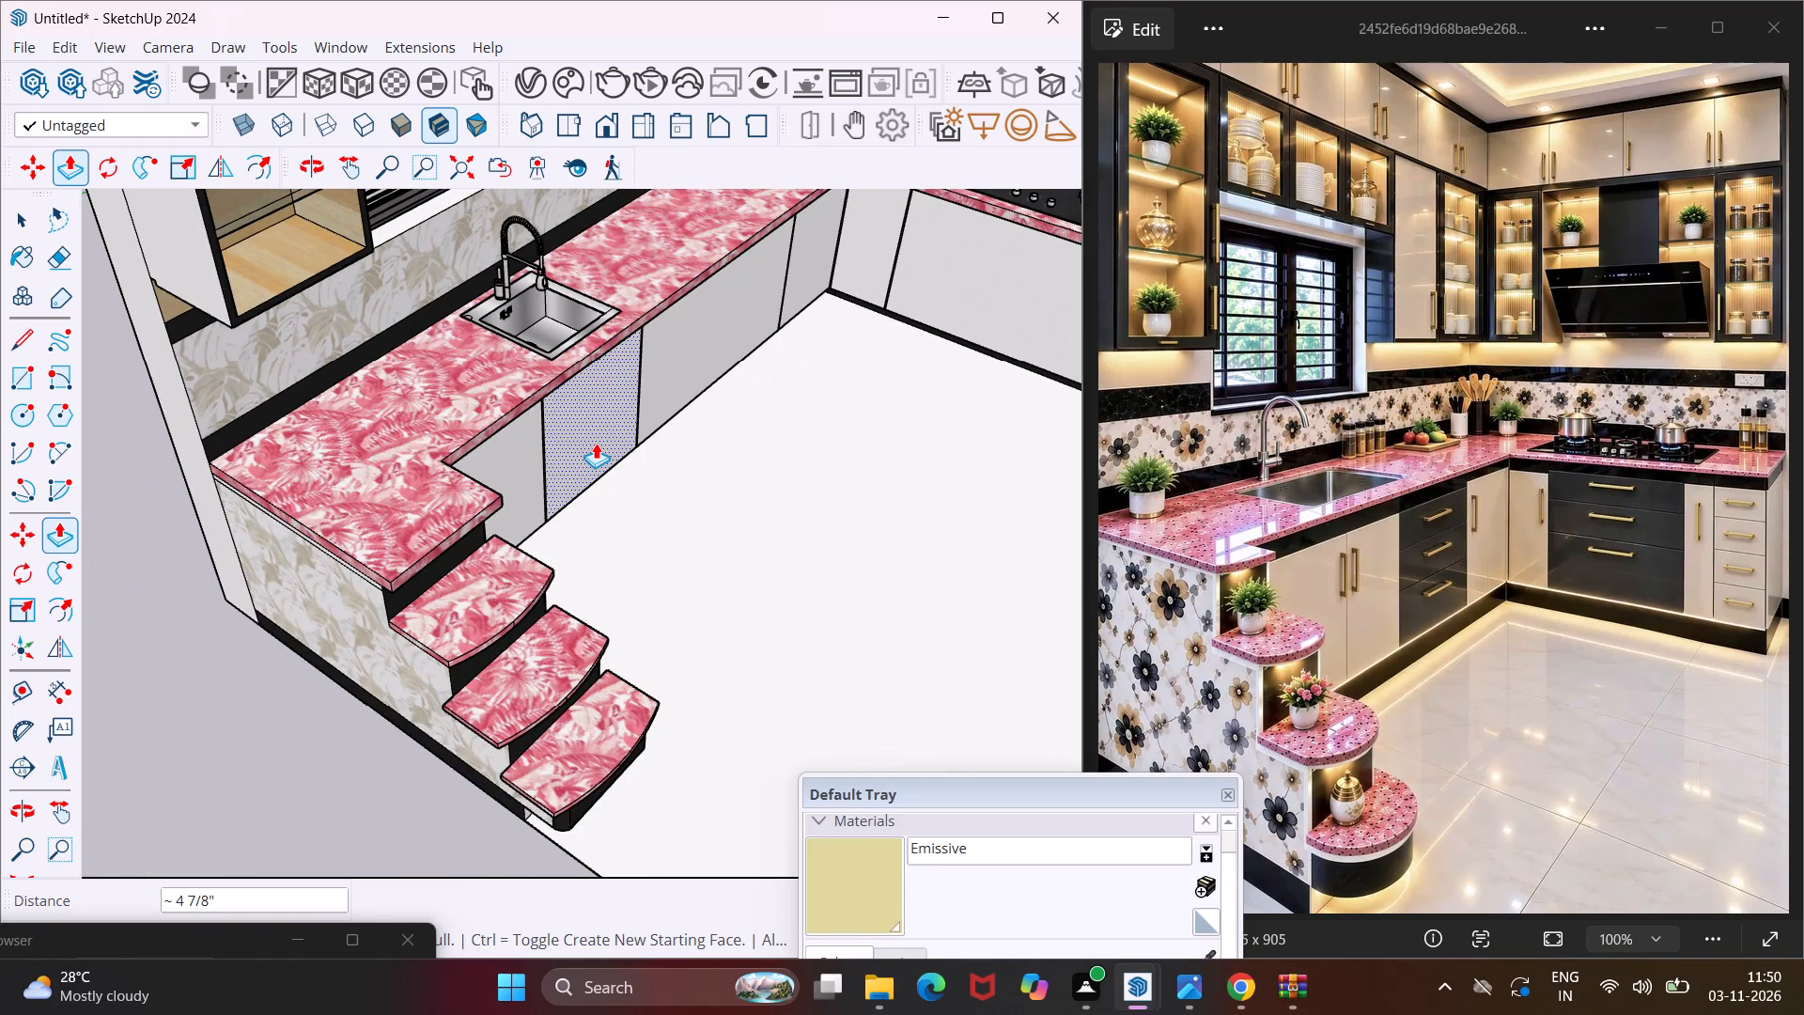
Search 3D Warehouse for utensils.
key("Escape")
key("space")
middle_click_drag(576, 470, 552, 255)
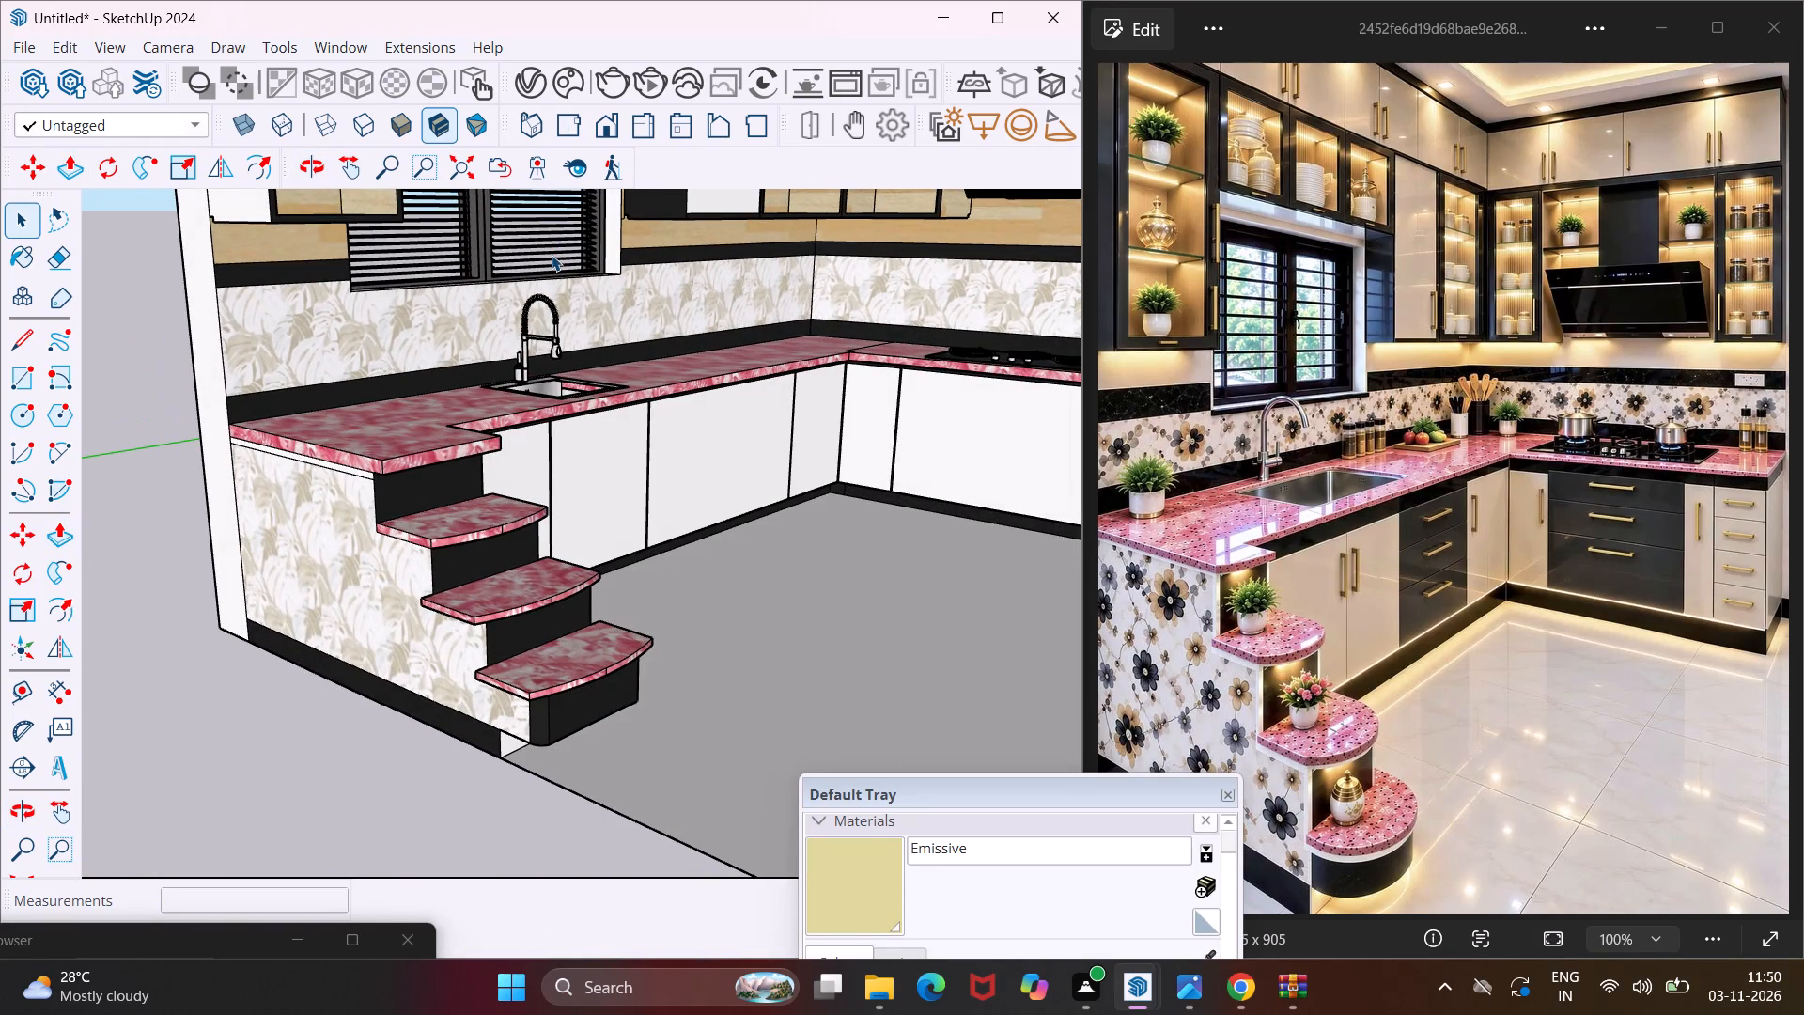
left_click(333, 48)
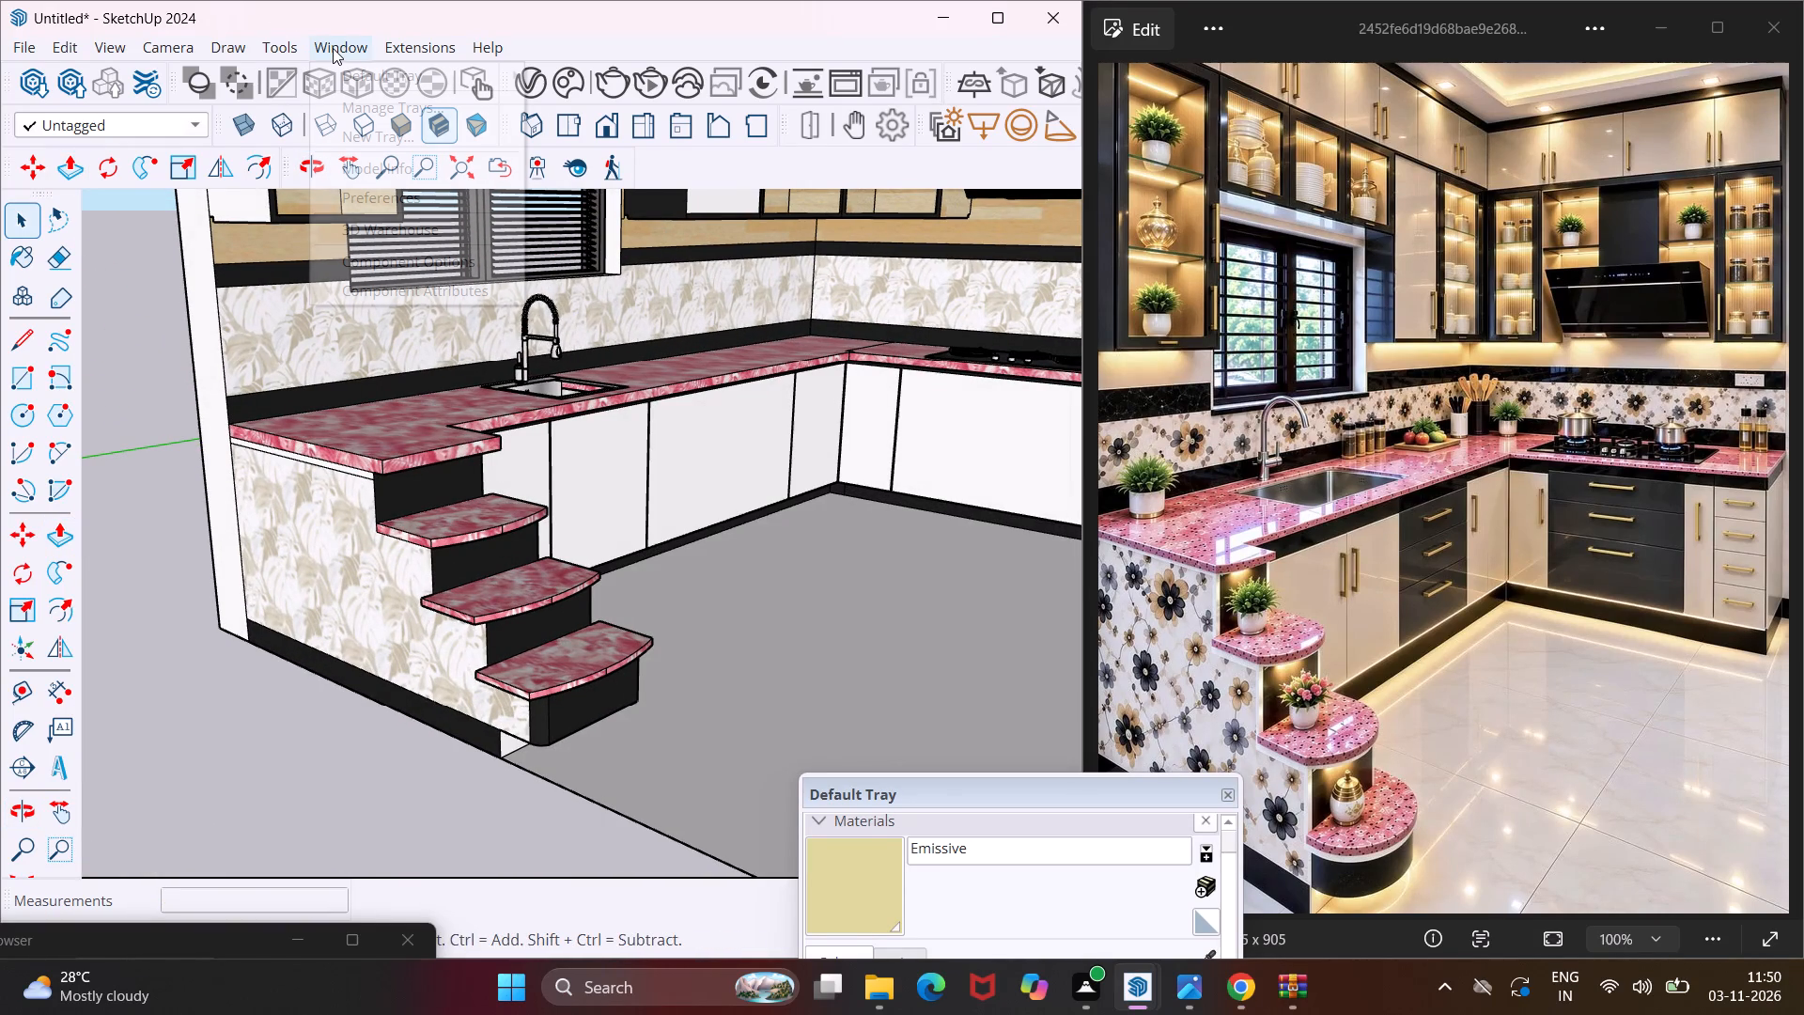
left_click(376, 230)
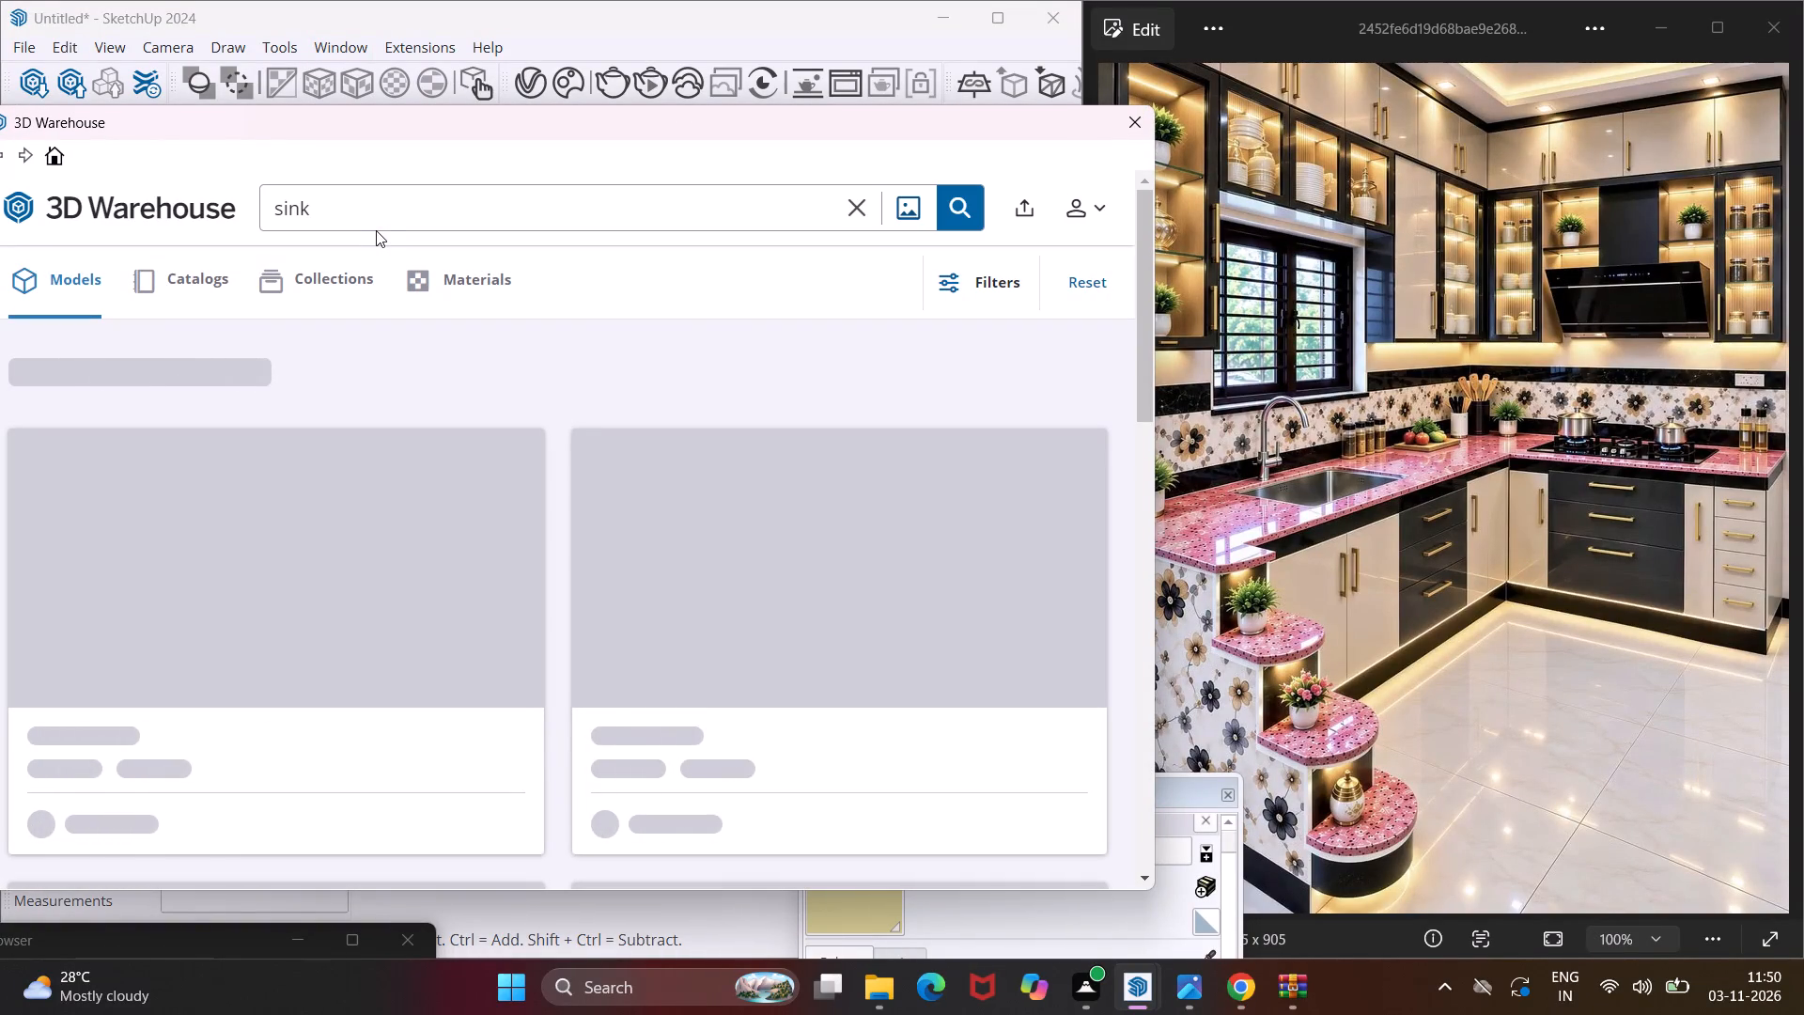
left_click(356, 205)
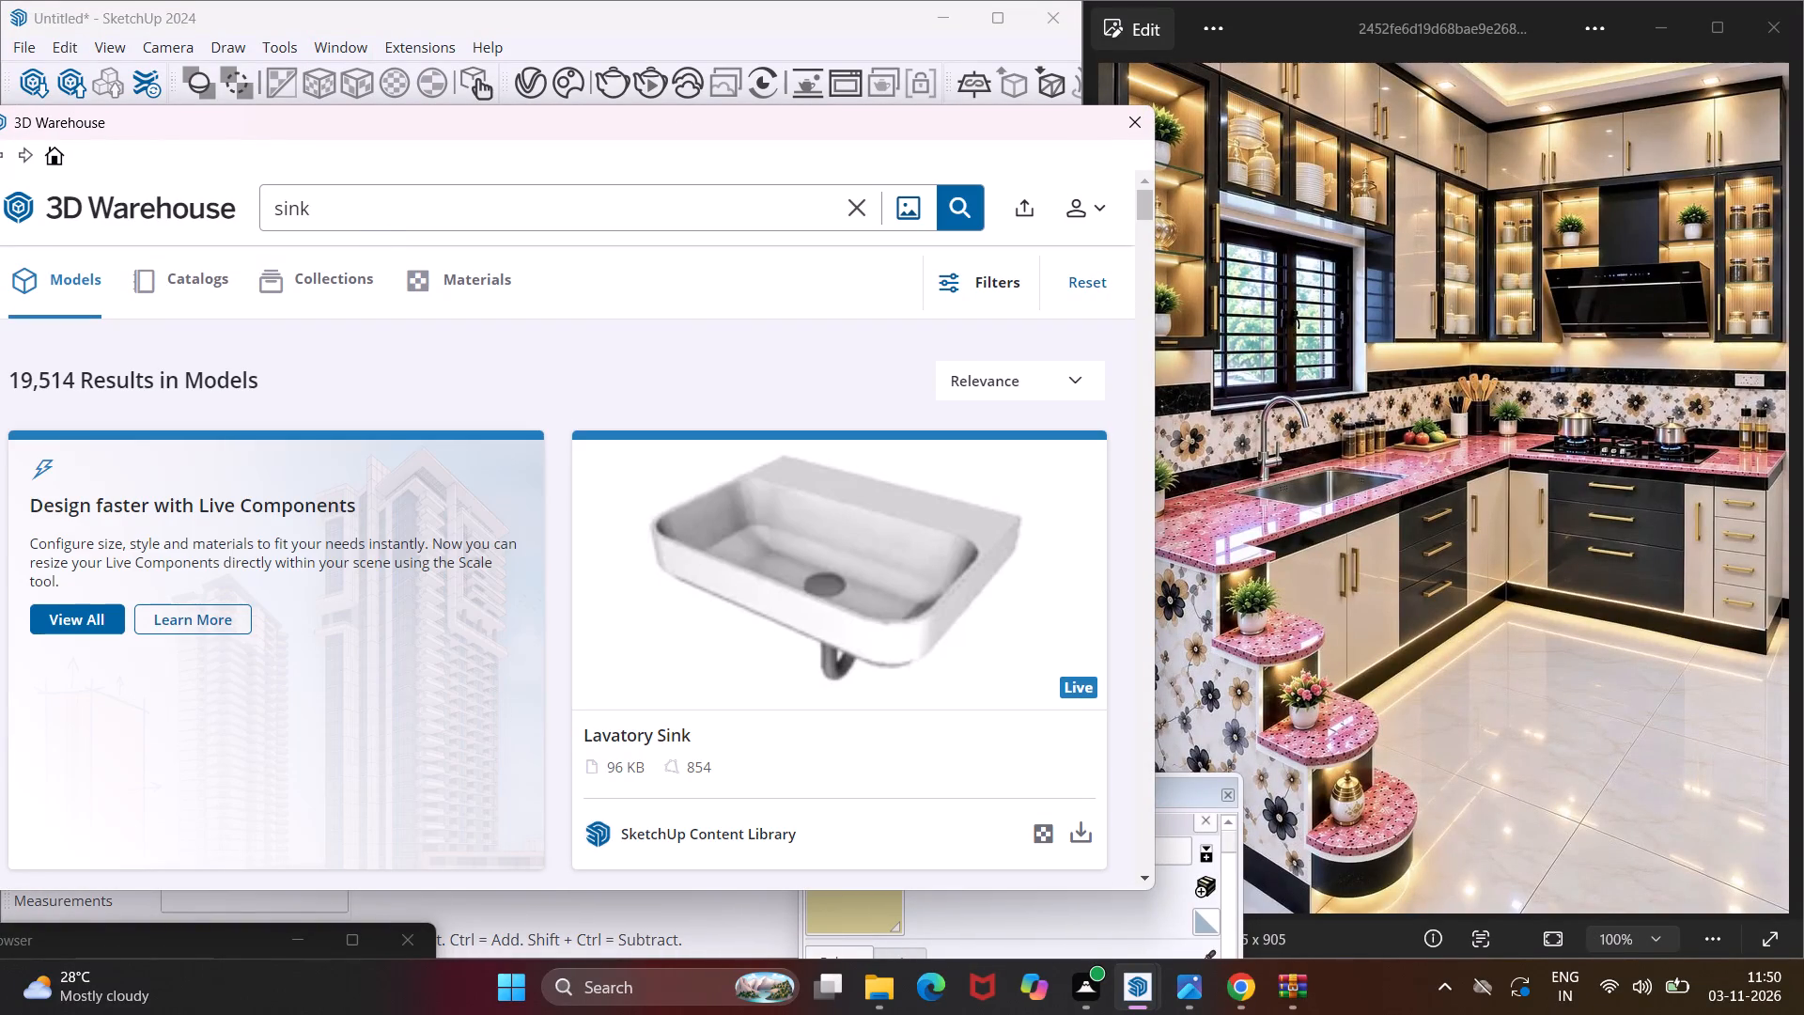
key("BackSpace")
key("BackSpace")
key("BackSpace")
key("BackSpace")
key("BackSpace")
key("BackSpace")
key("BackSpace")
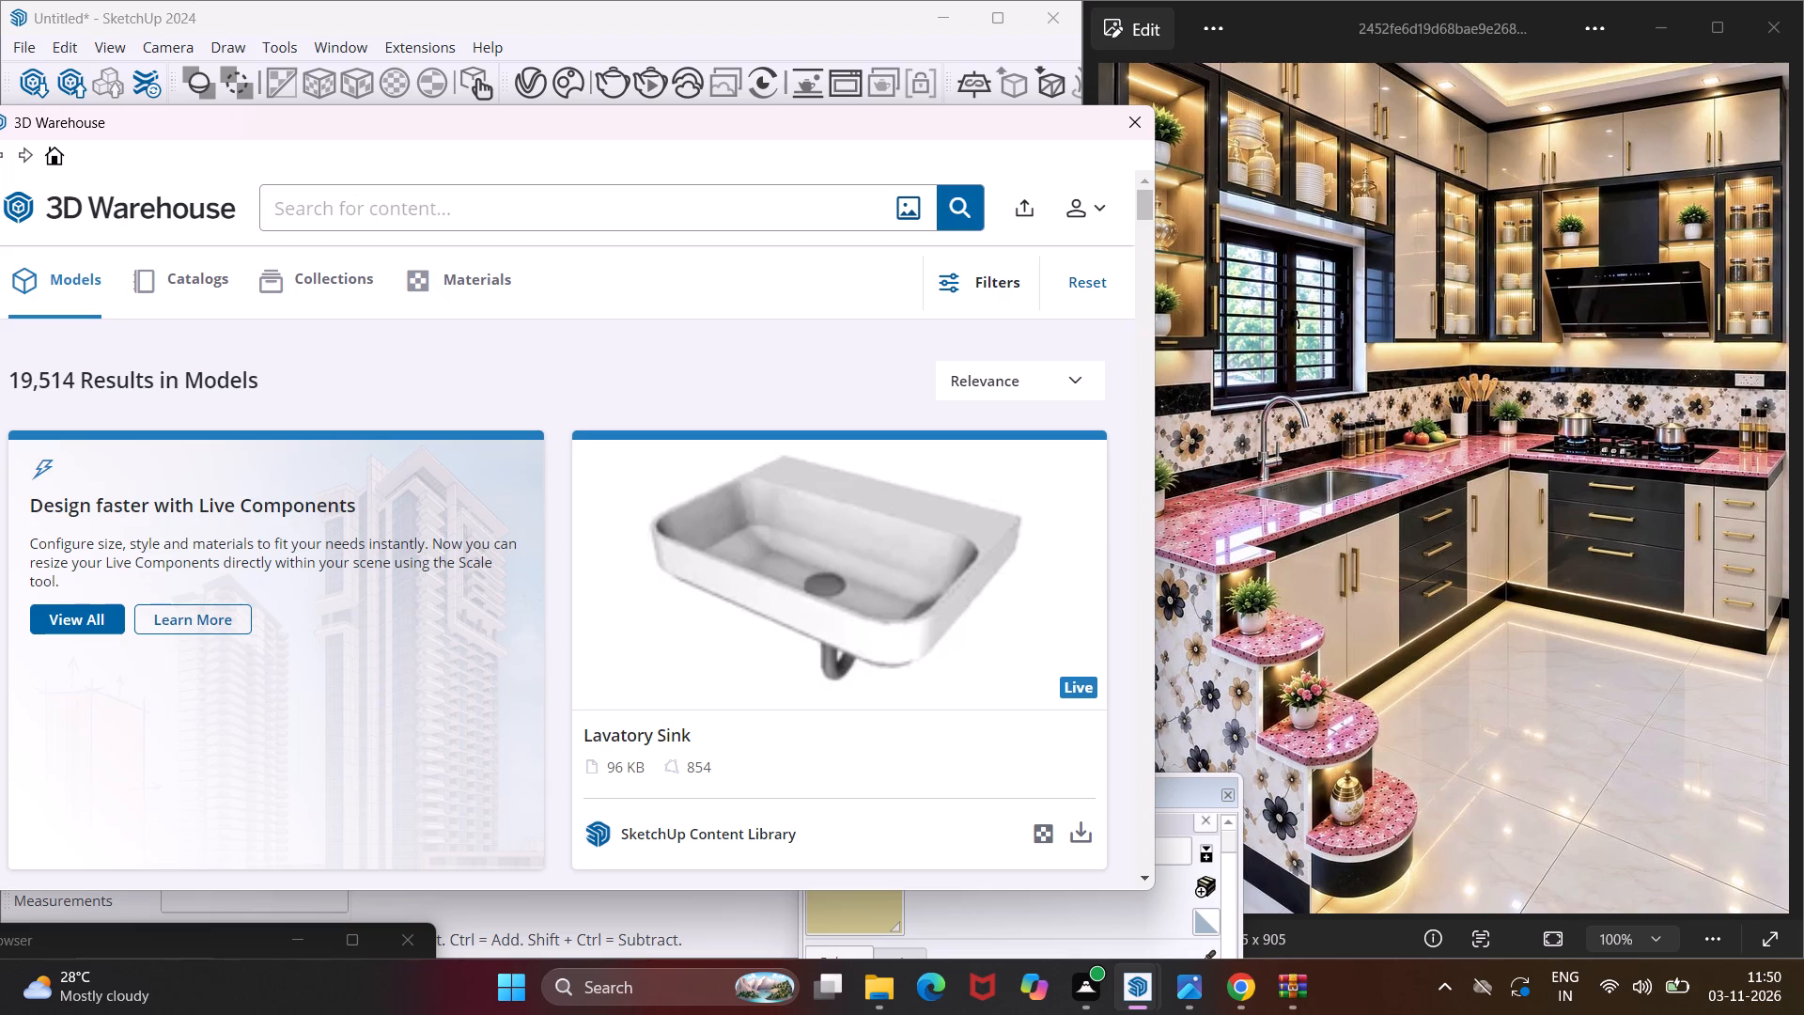
key("u")
key("t")
key("e")
type("ns")
type("ils")
key("Return")
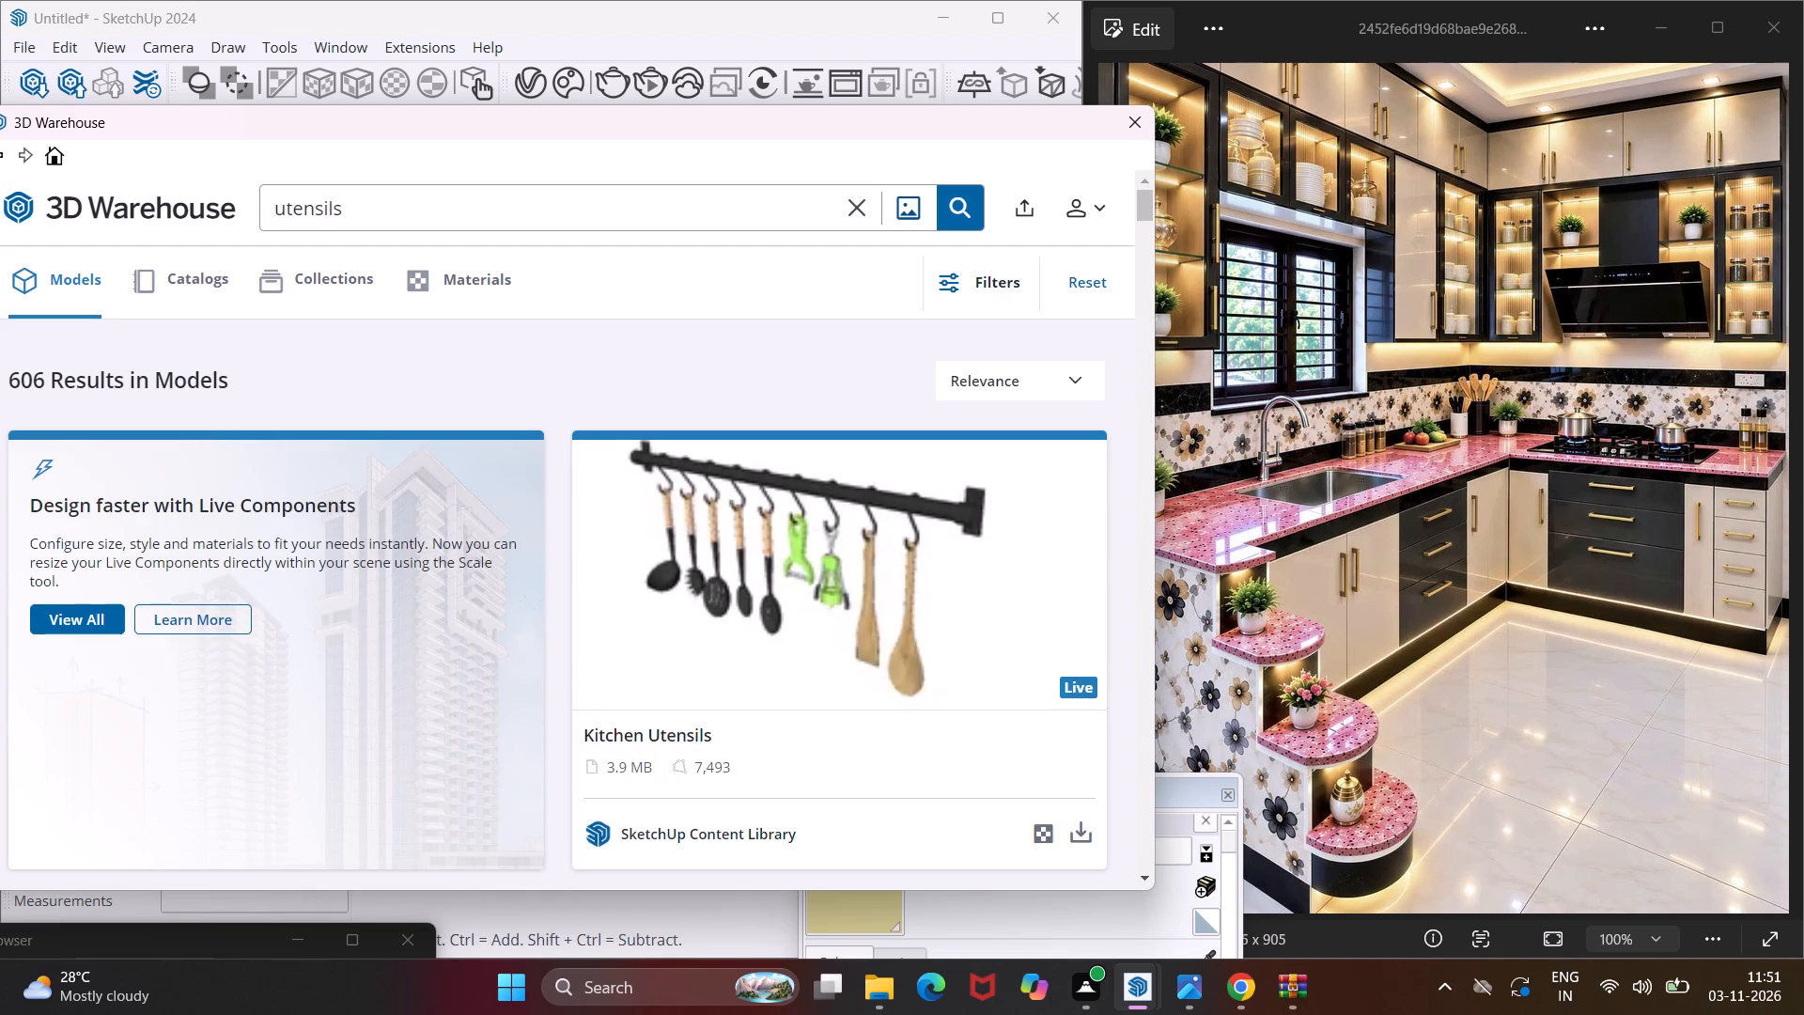
Load the Utensils model with the square beige holder and place it on the countertop near the inner corner beside the cooktop.
scroll(397, 346, "down", 5)
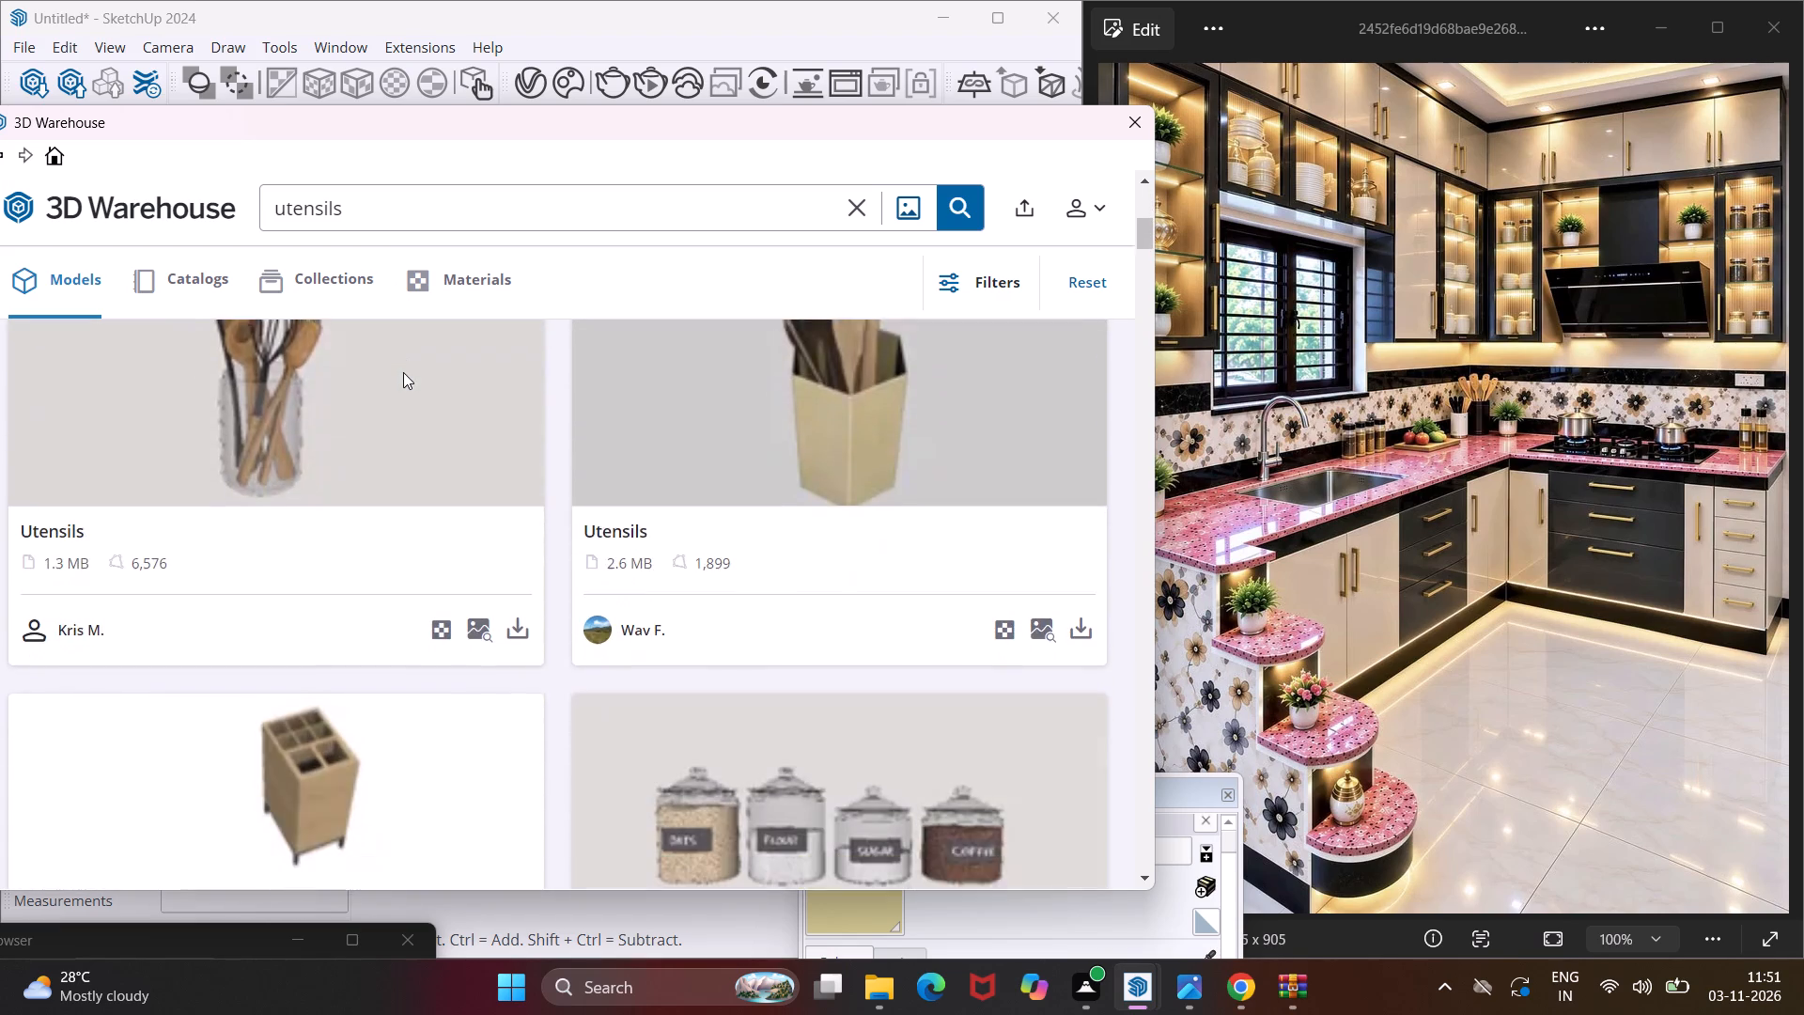
scroll(403, 372, "down", 2)
scroll(403, 372, "up", 3)
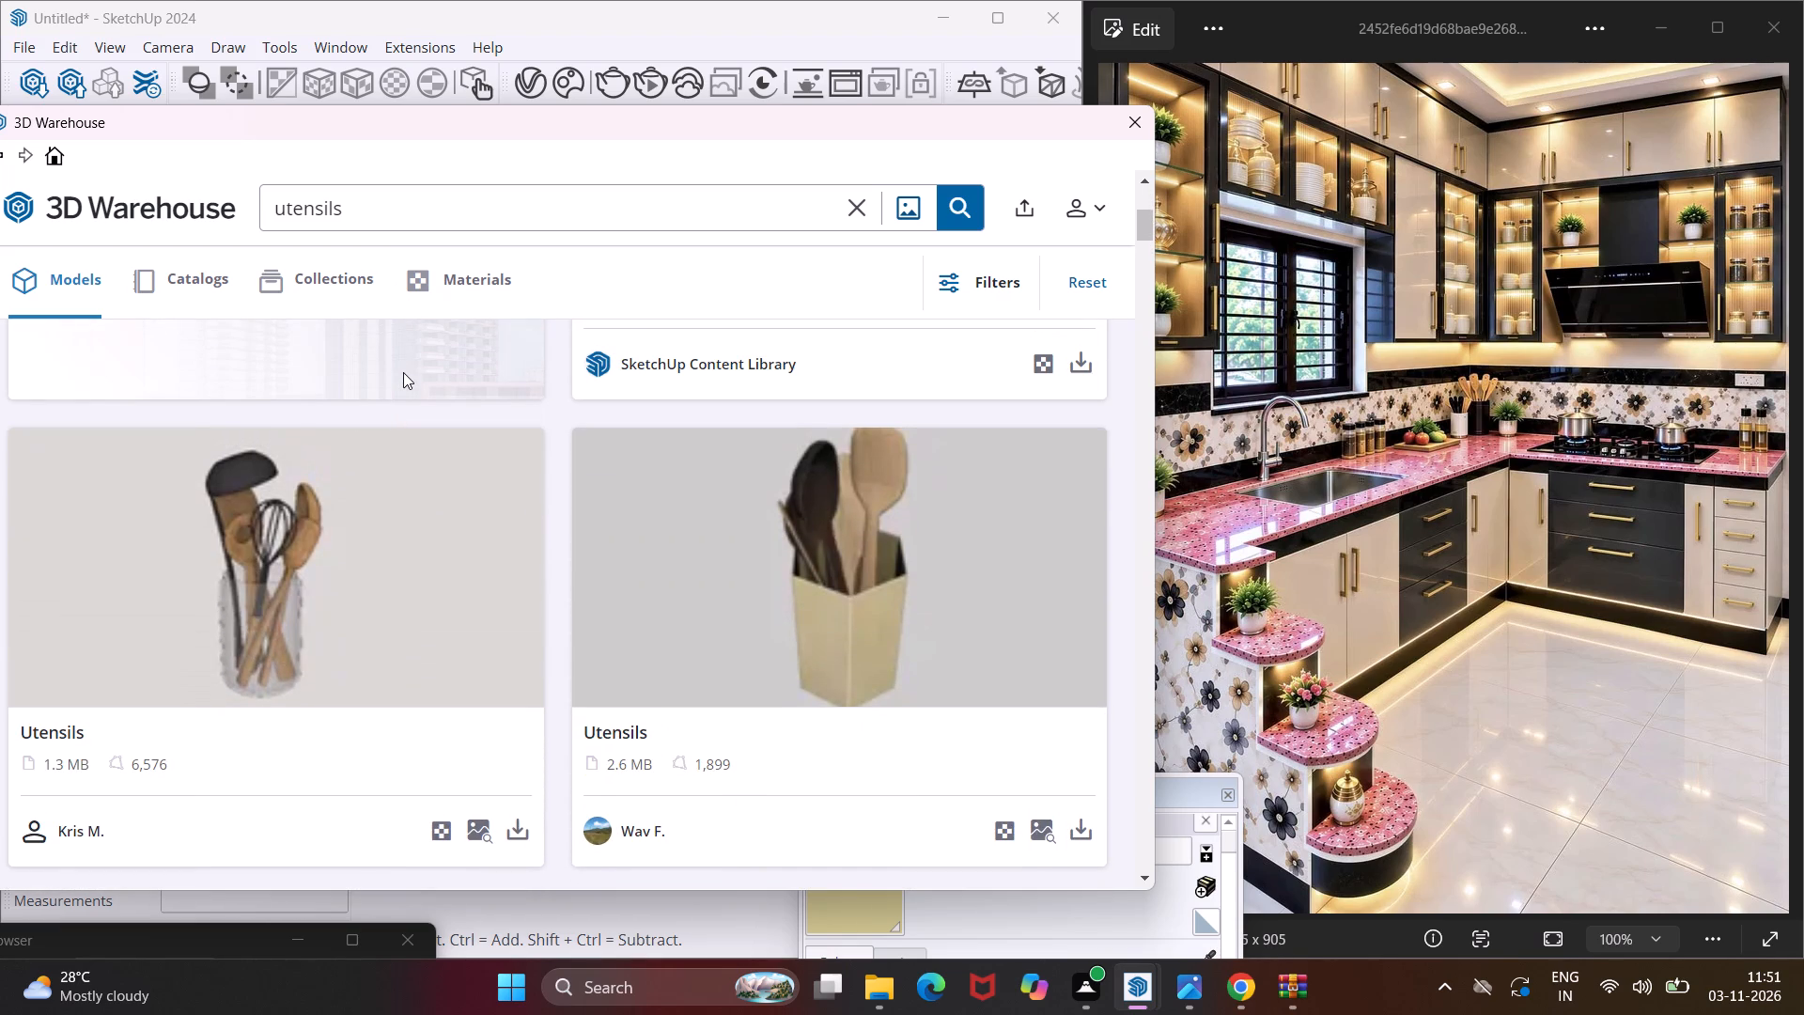
scroll(412, 424, "down", 2)
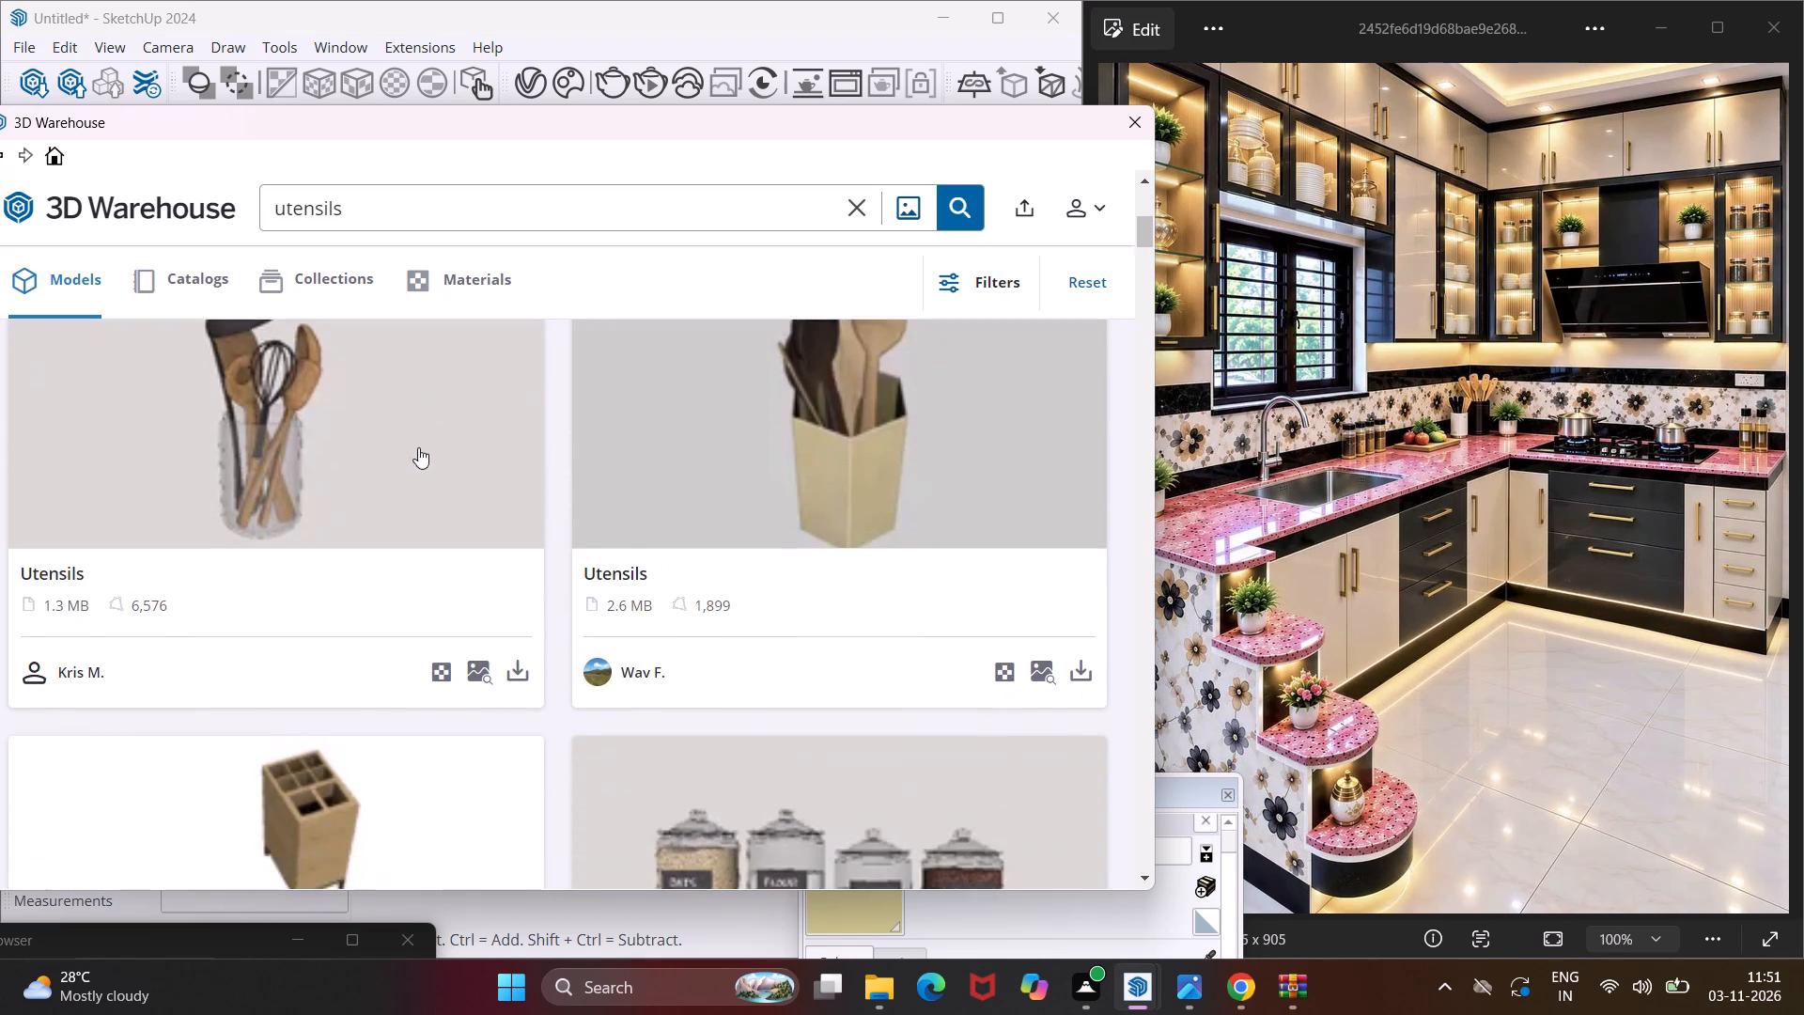
scroll(421, 457, "down", 1)
scroll(424, 463, "up", 1)
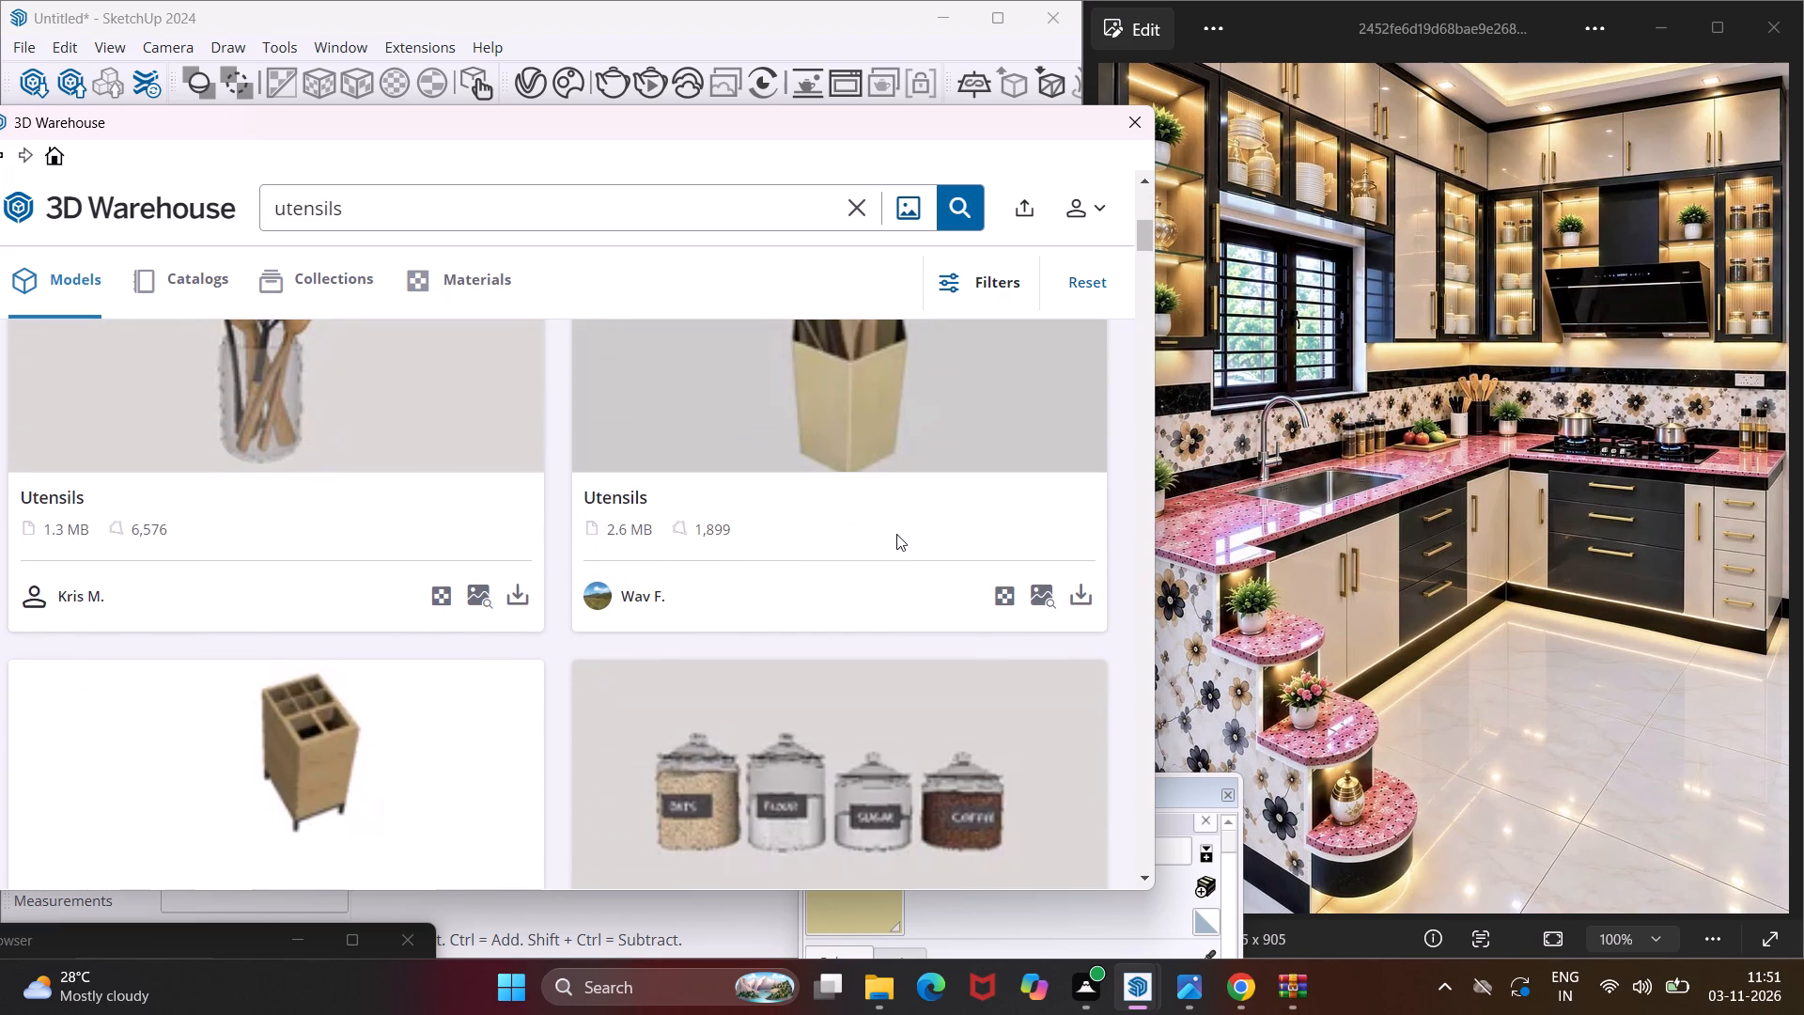
left_click(1087, 594)
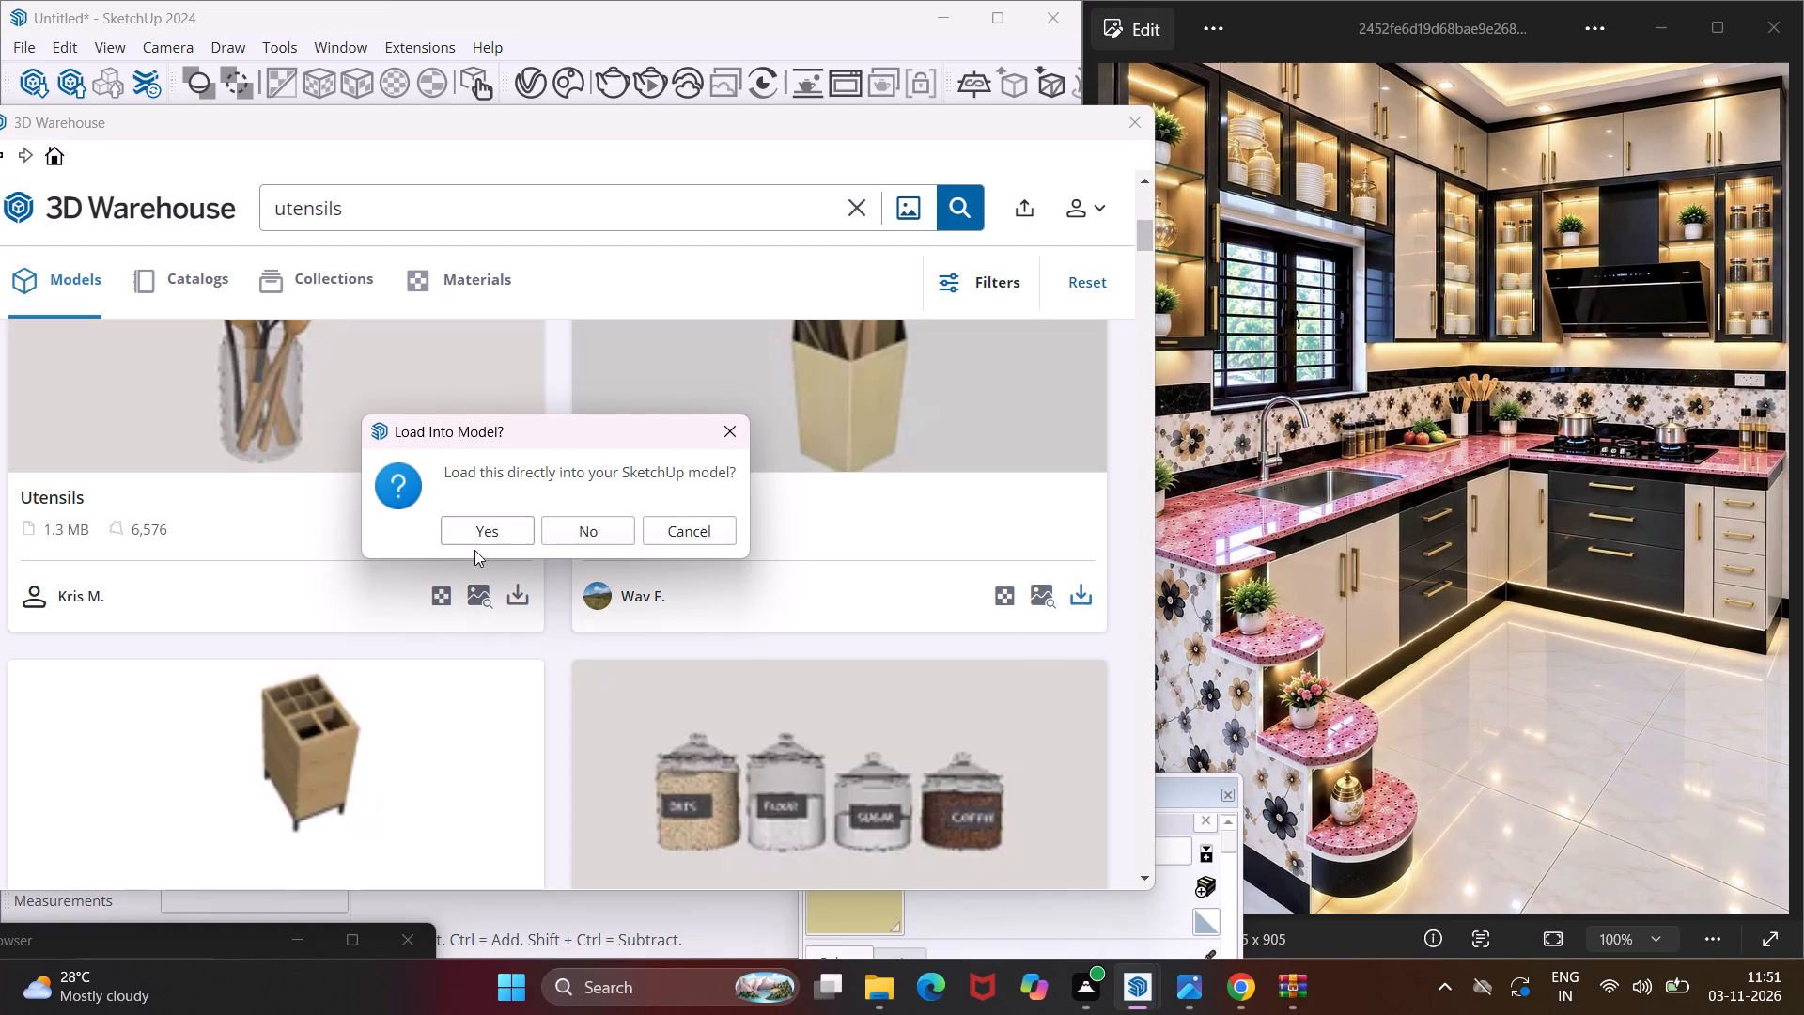
left_click(471, 526)
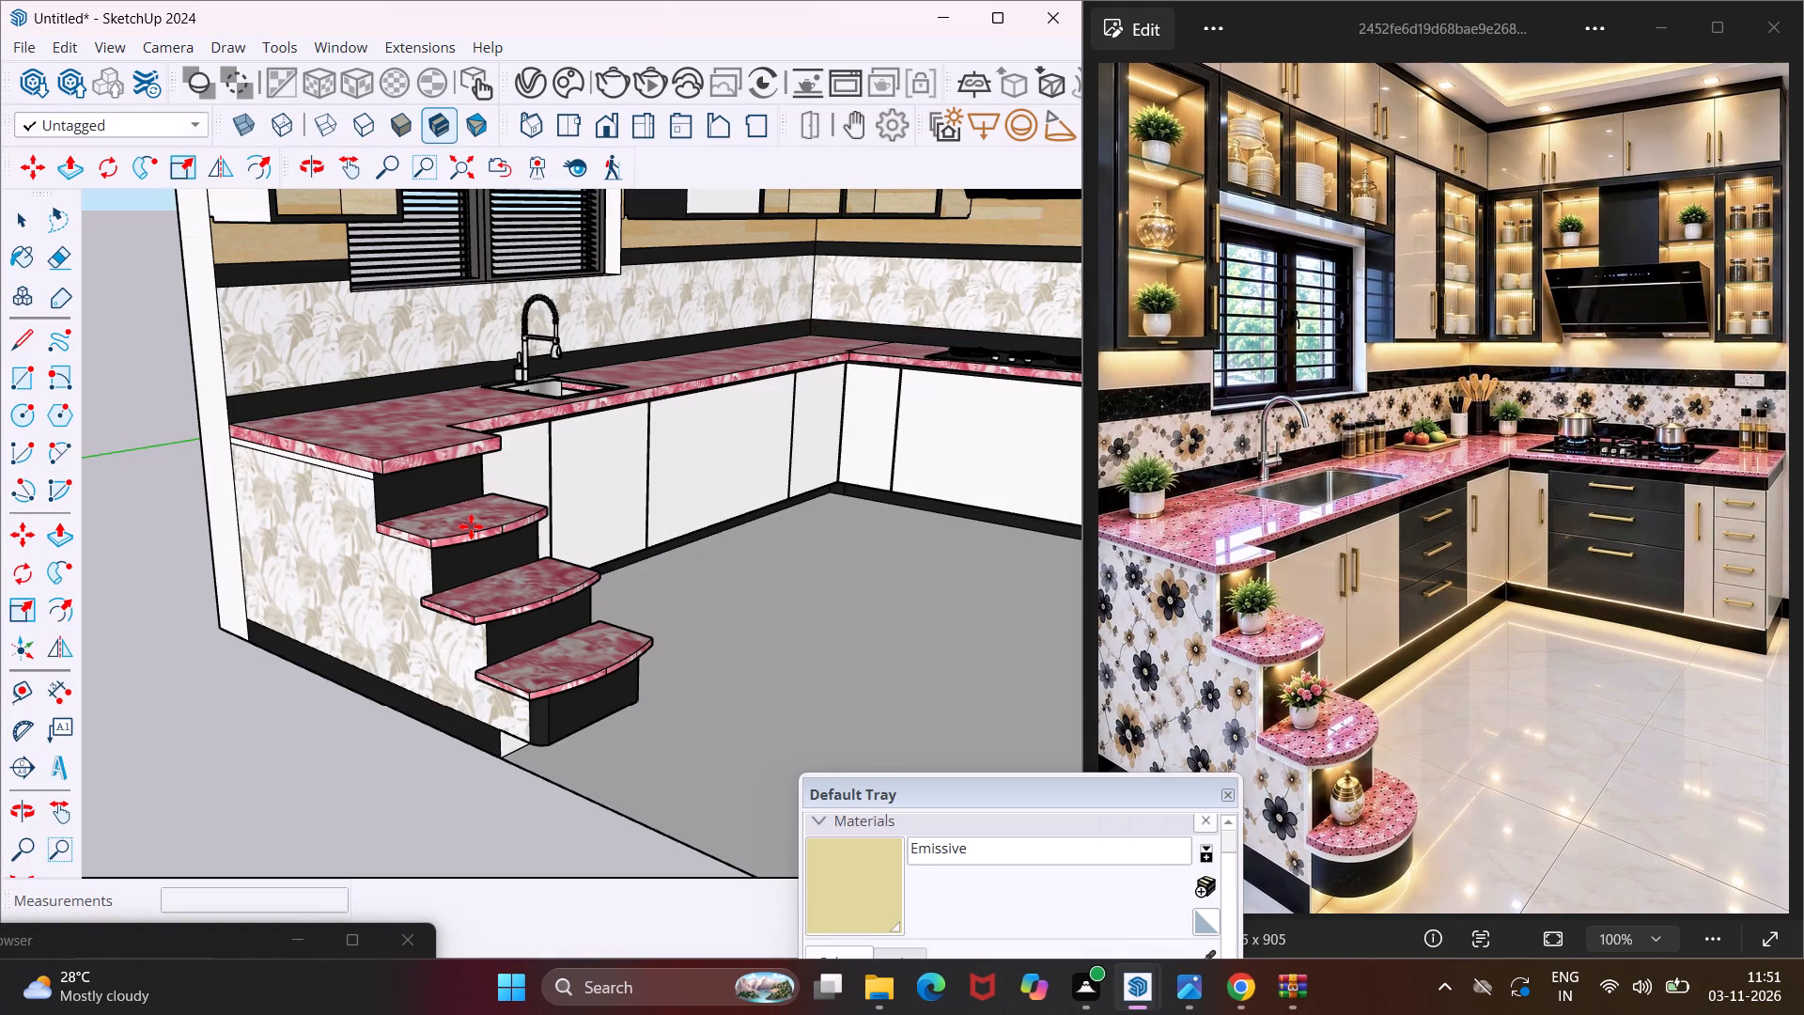
scroll(566, 547, "down", 3)
middle_click_drag(716, 410, 716, 429)
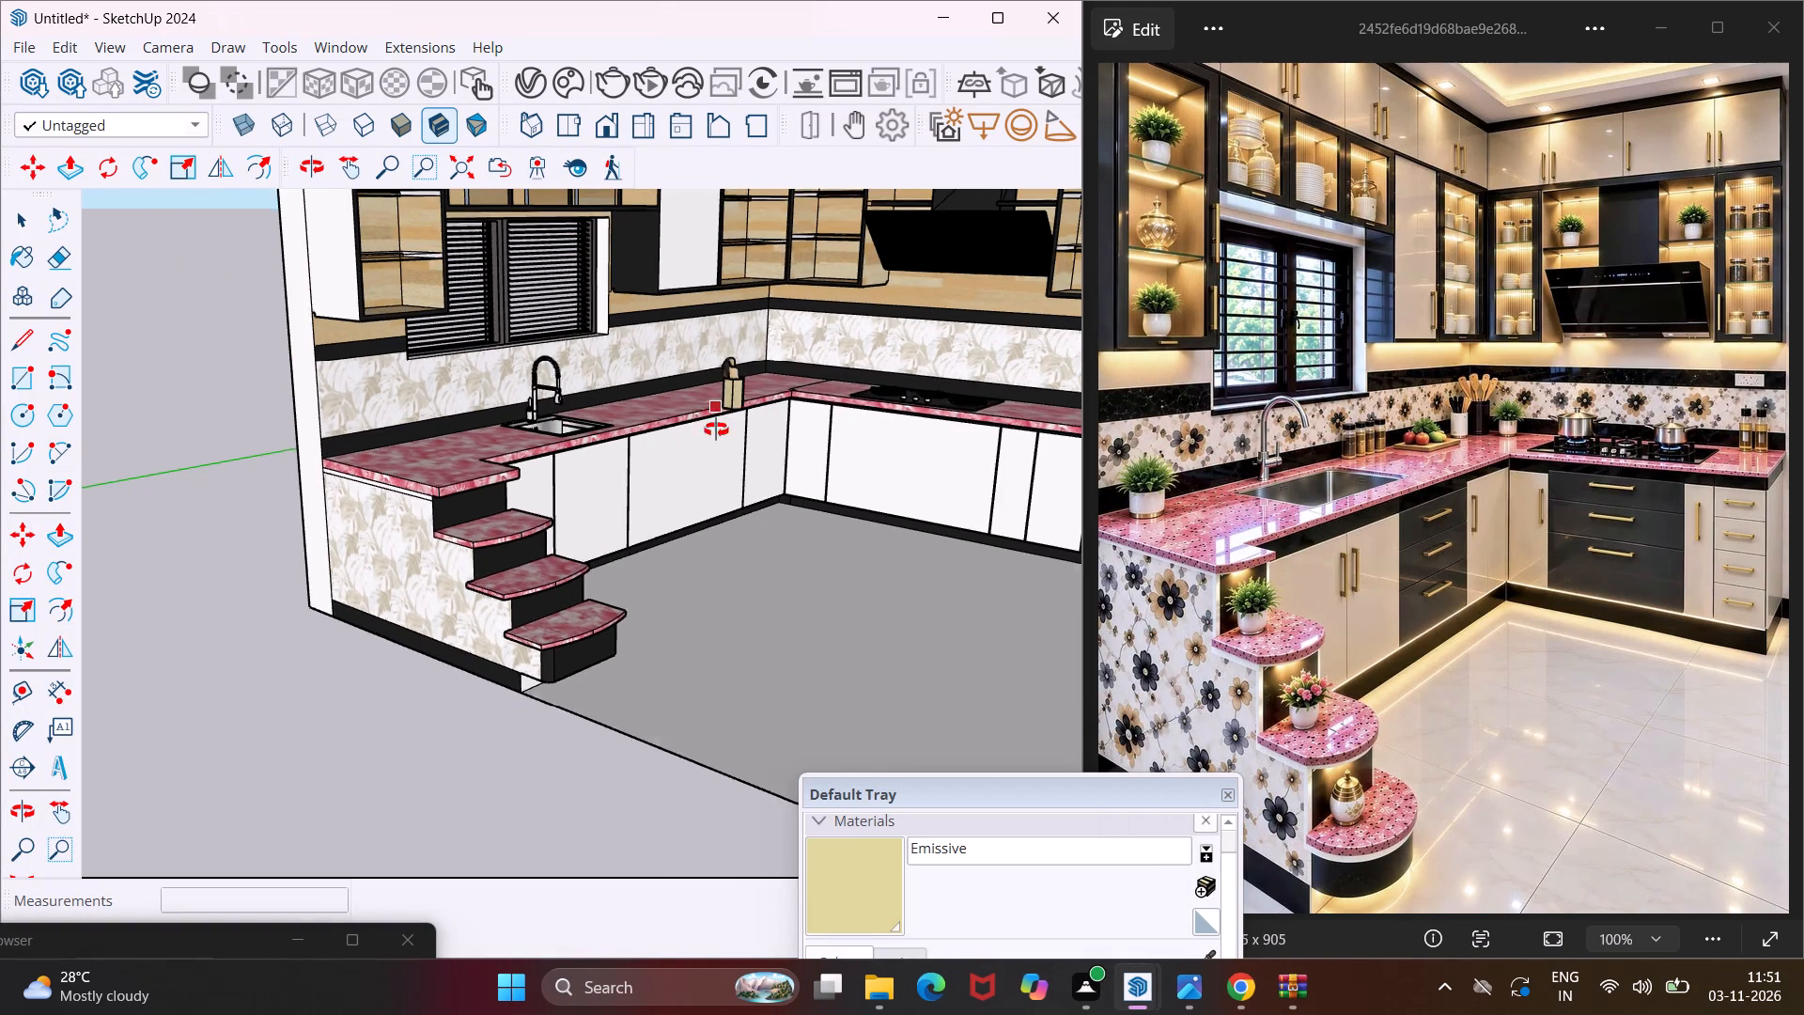
middle_click_drag(716, 429, 710, 536)
scroll(782, 297, "up", 5)
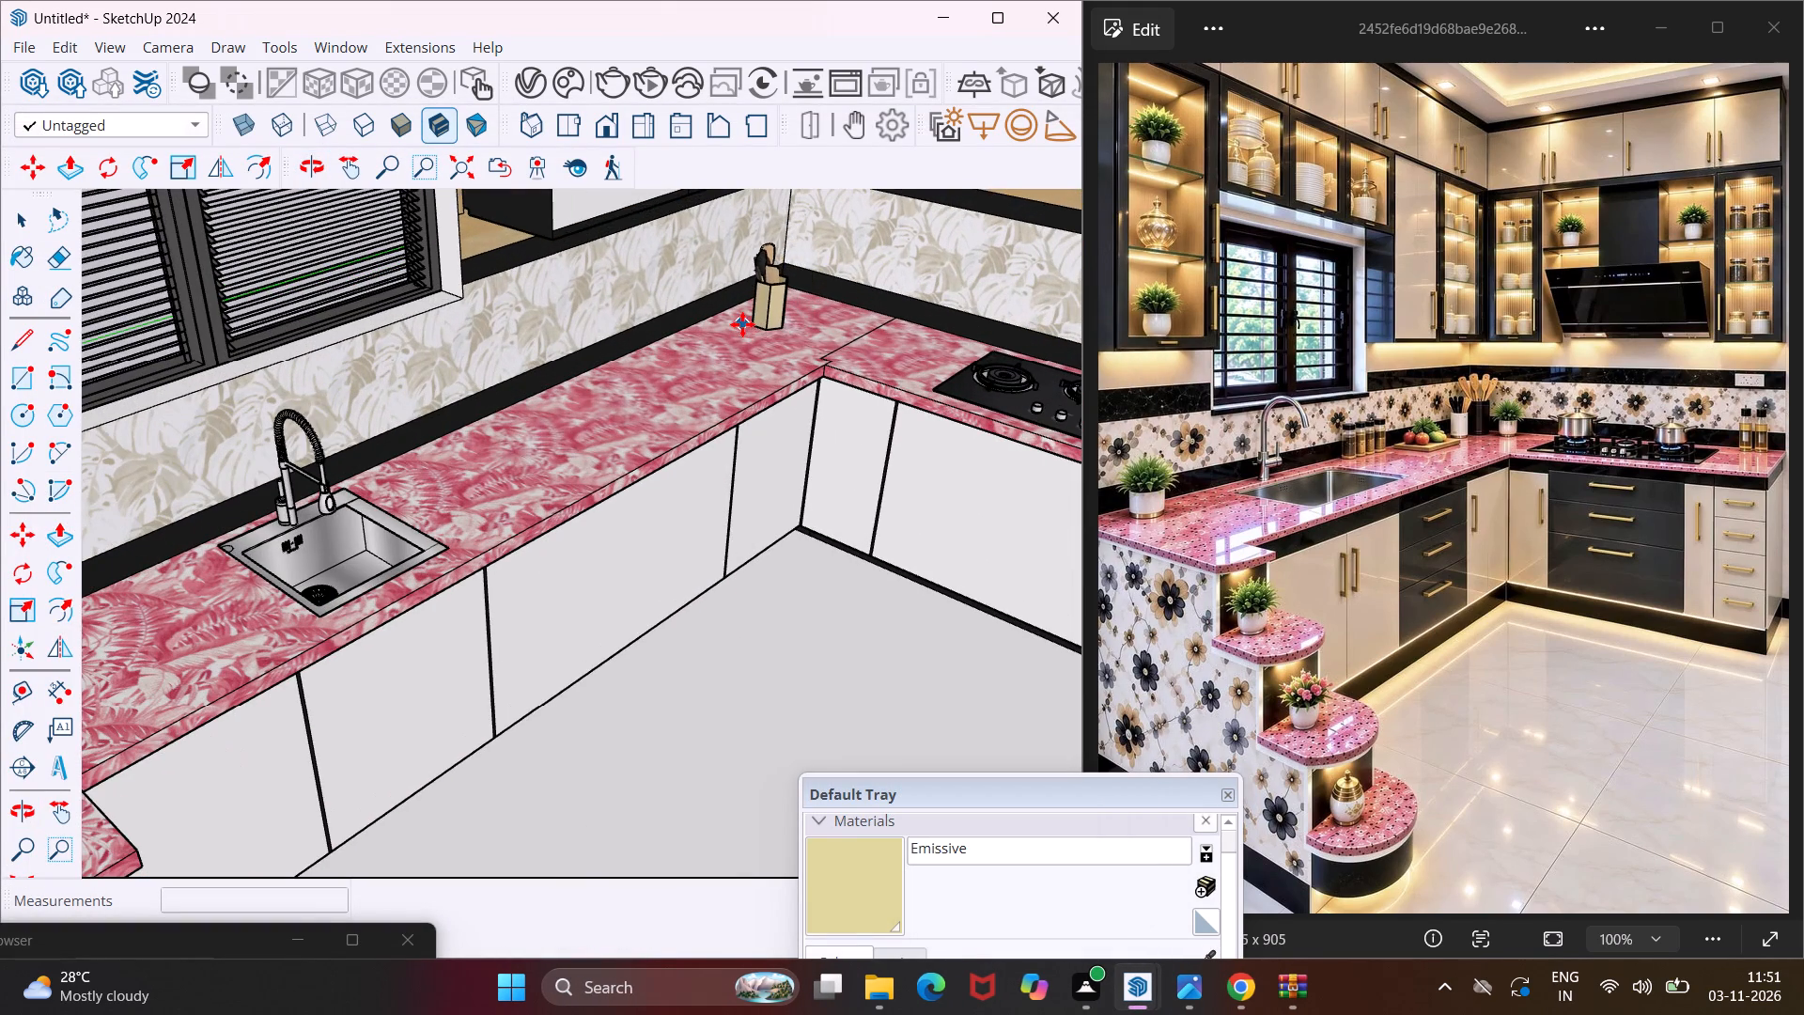
left_click(732, 320)
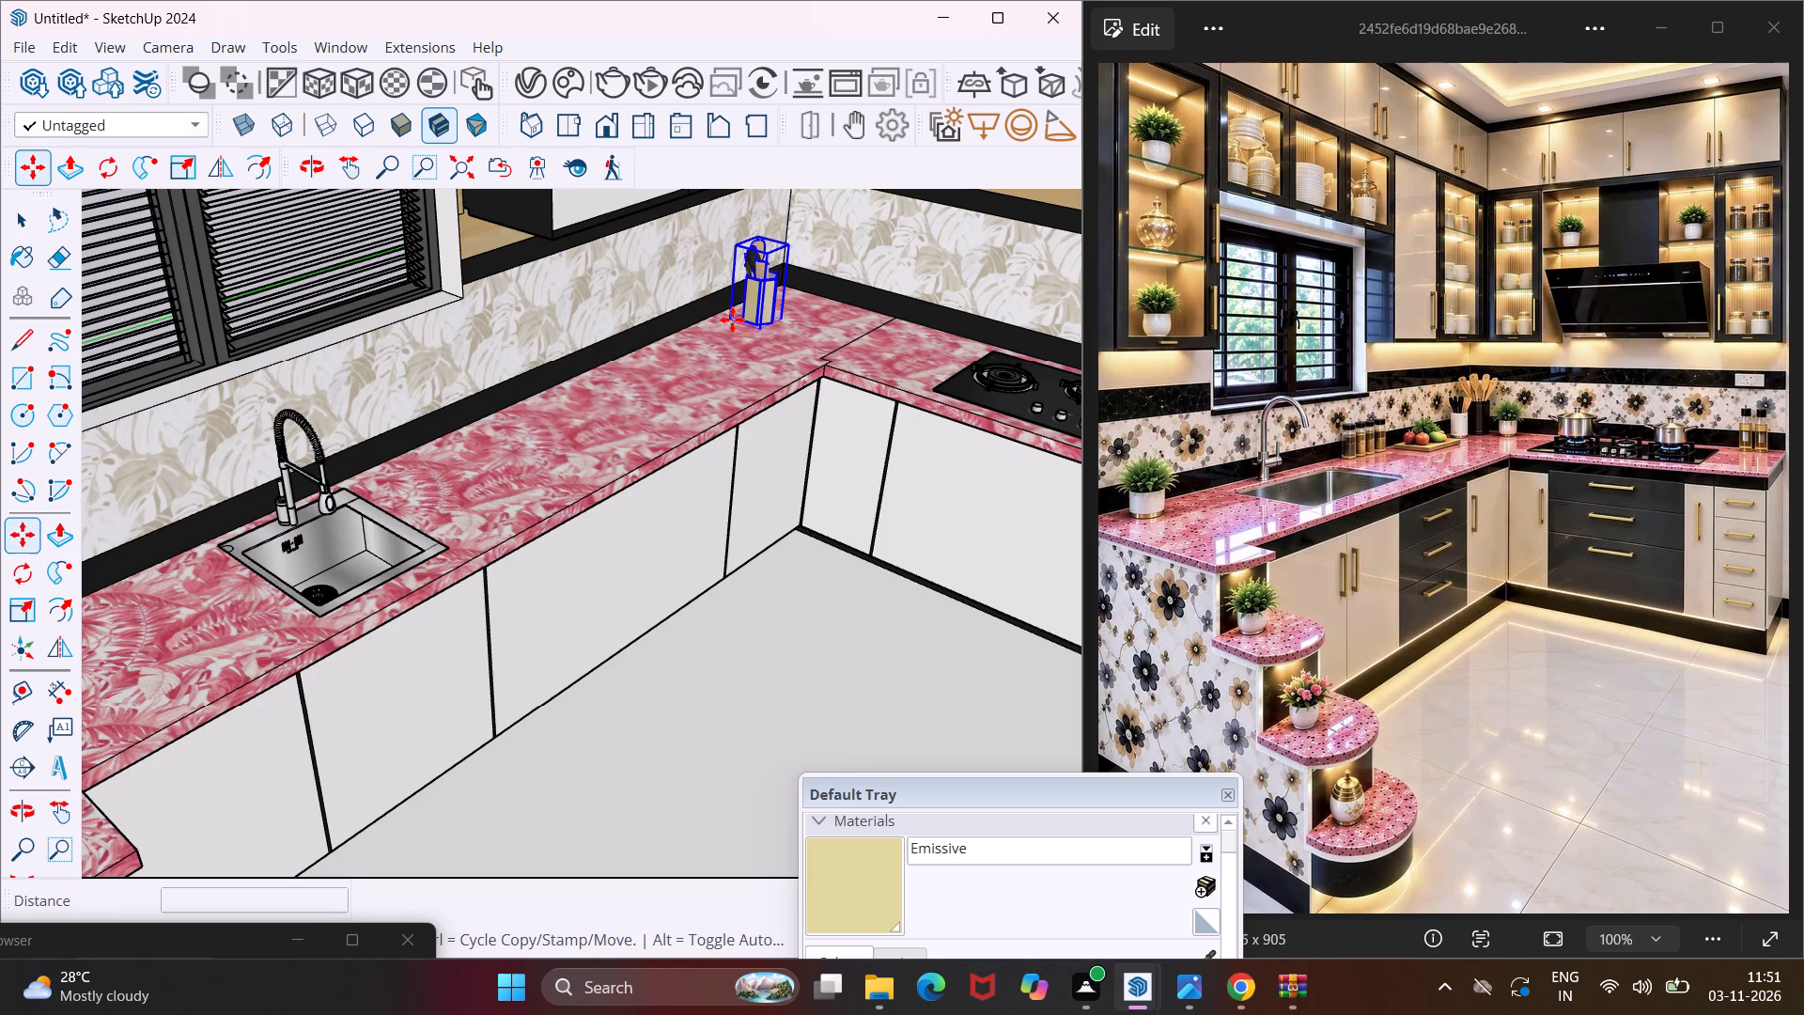
key("Escape")
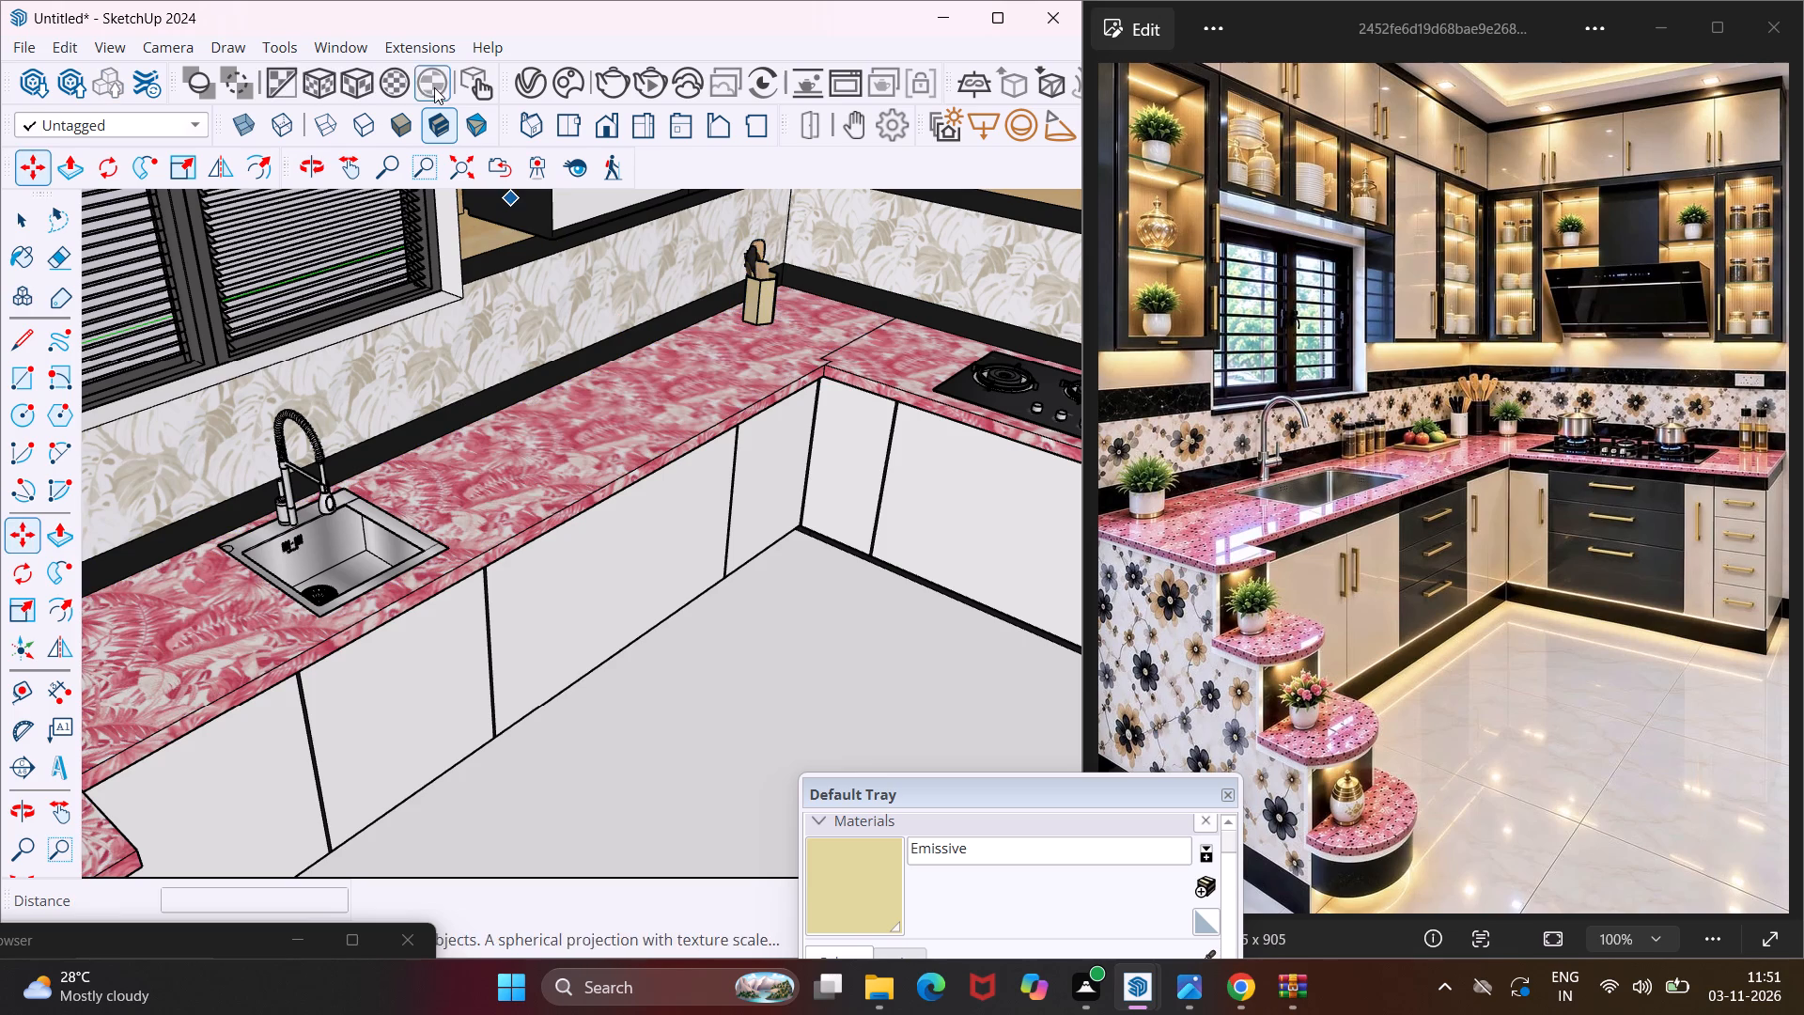
Load the Utensils model with the glass jar from the same search and place it on the countertop beside the beige holder.
left_click(330, 47)
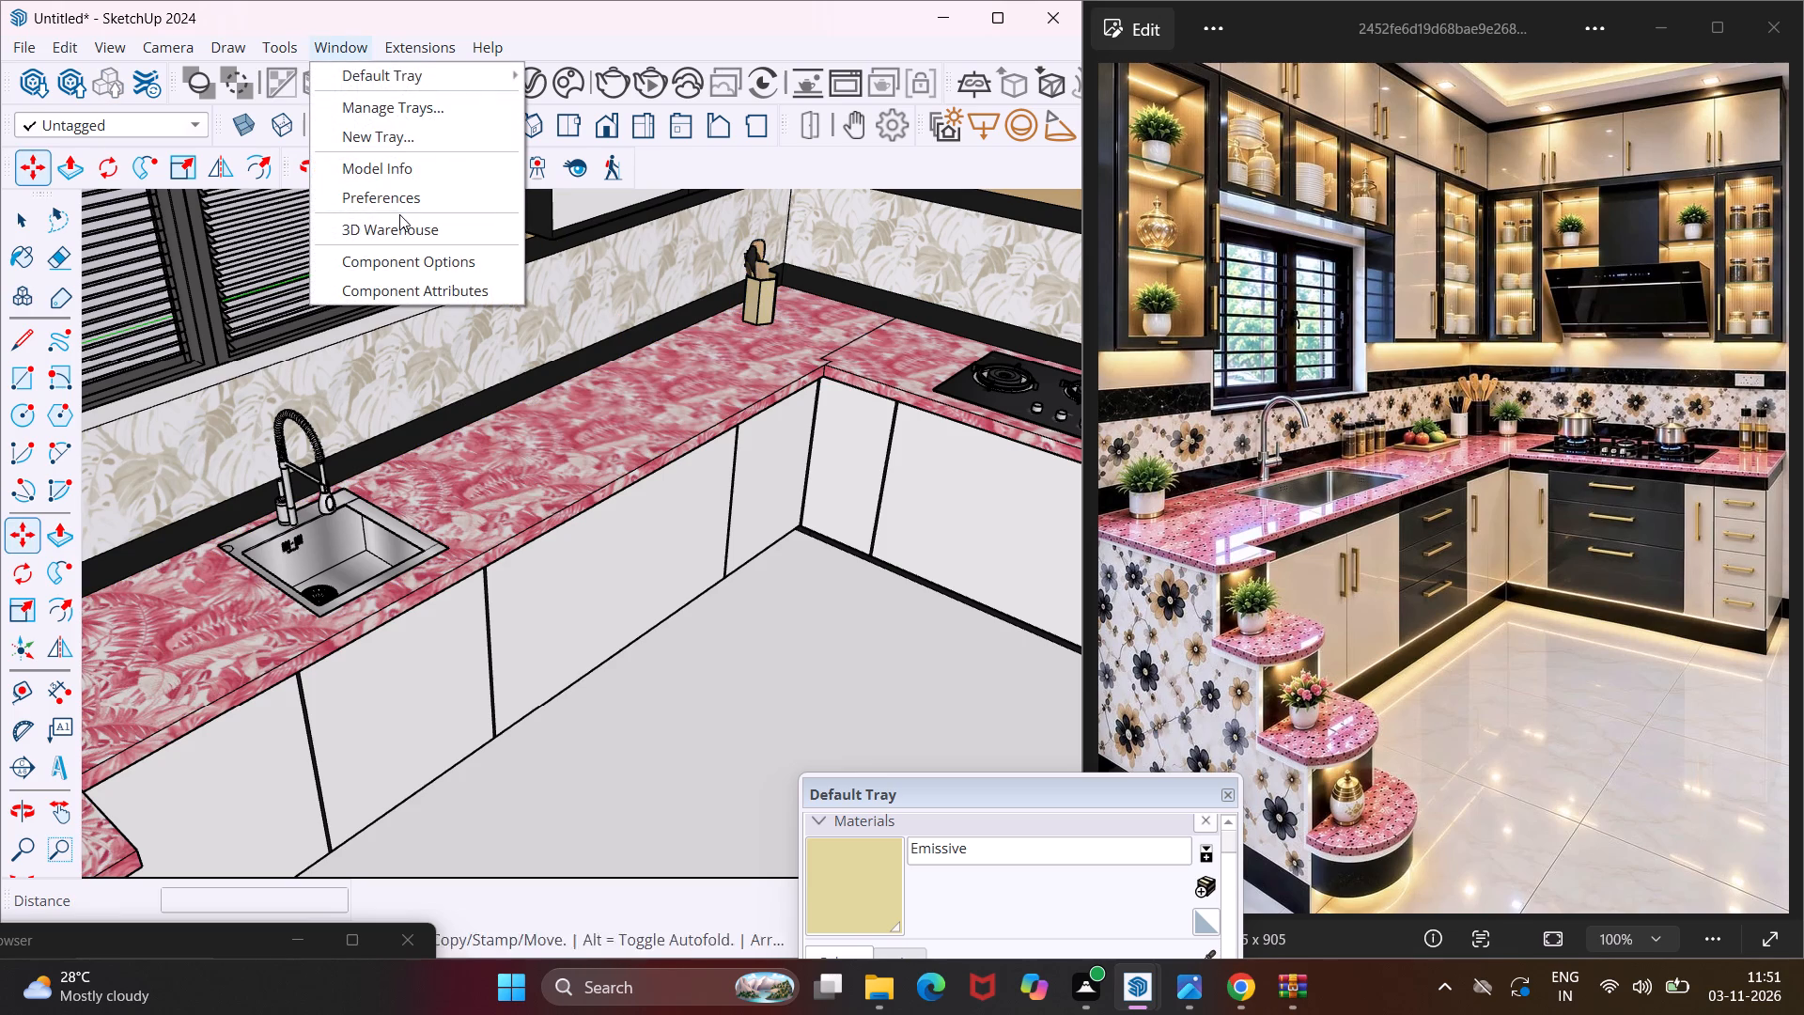
left_click(402, 228)
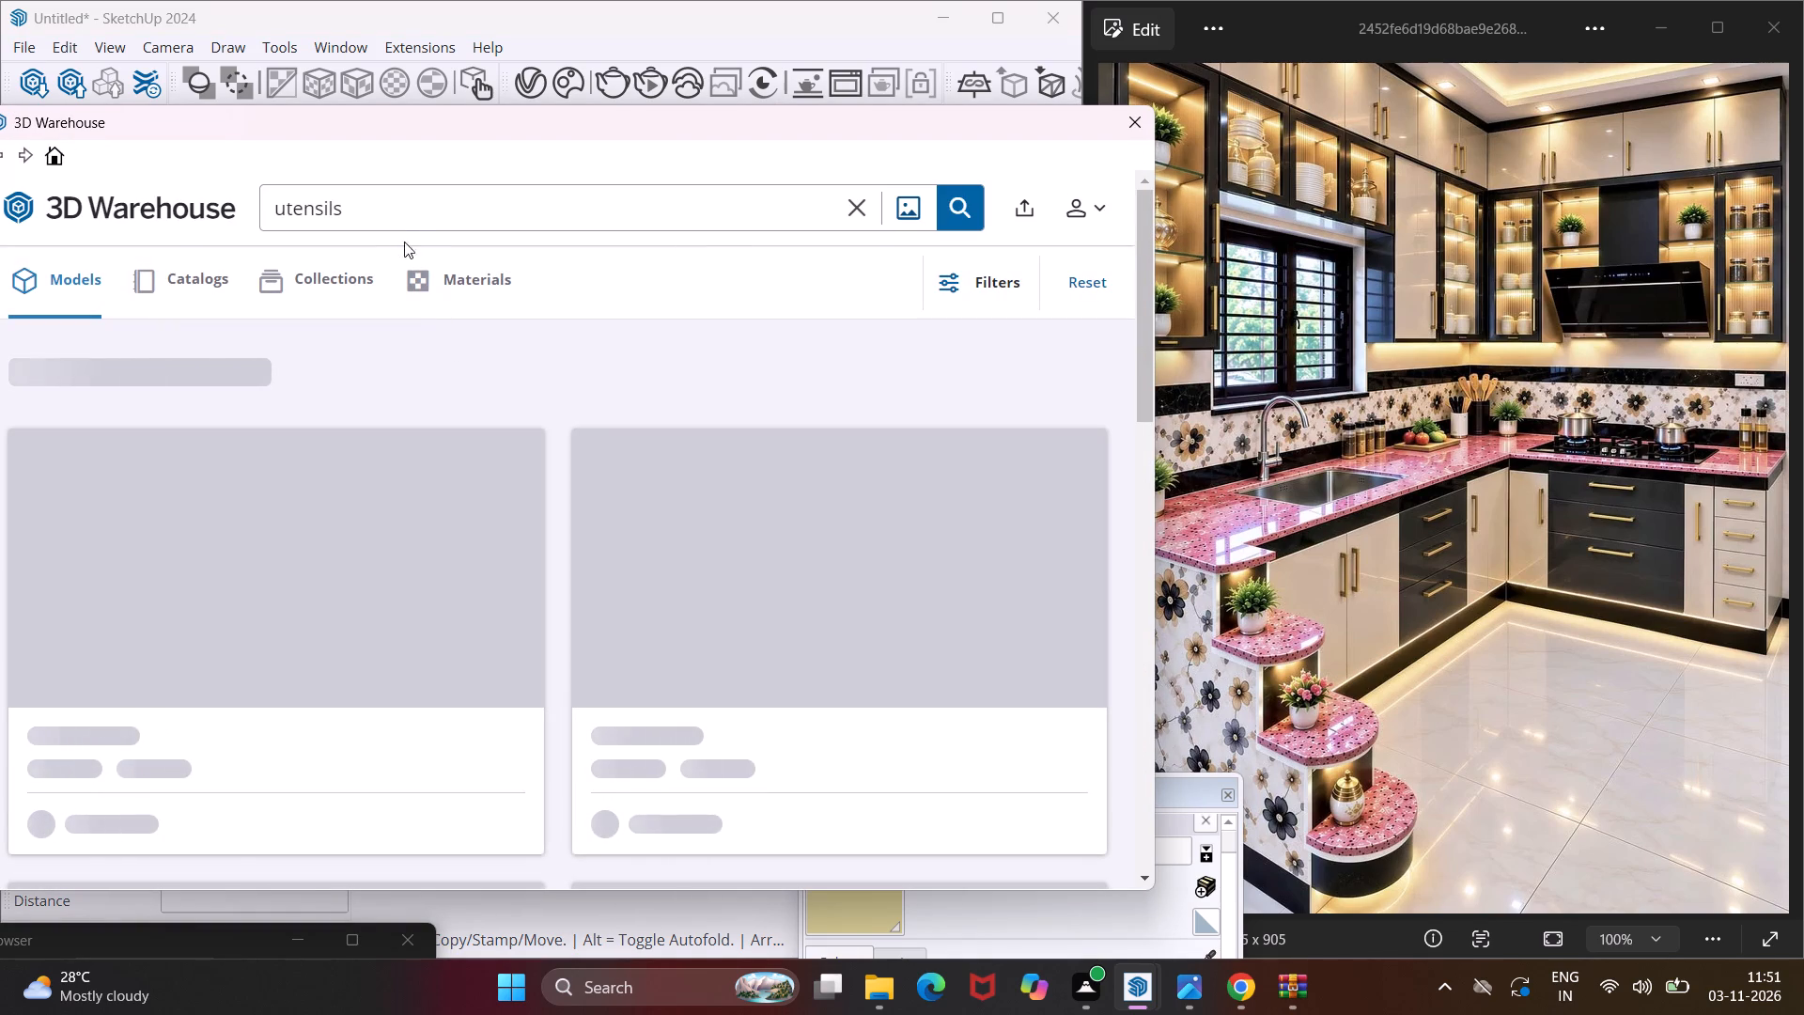
scroll(455, 457, "down", 4)
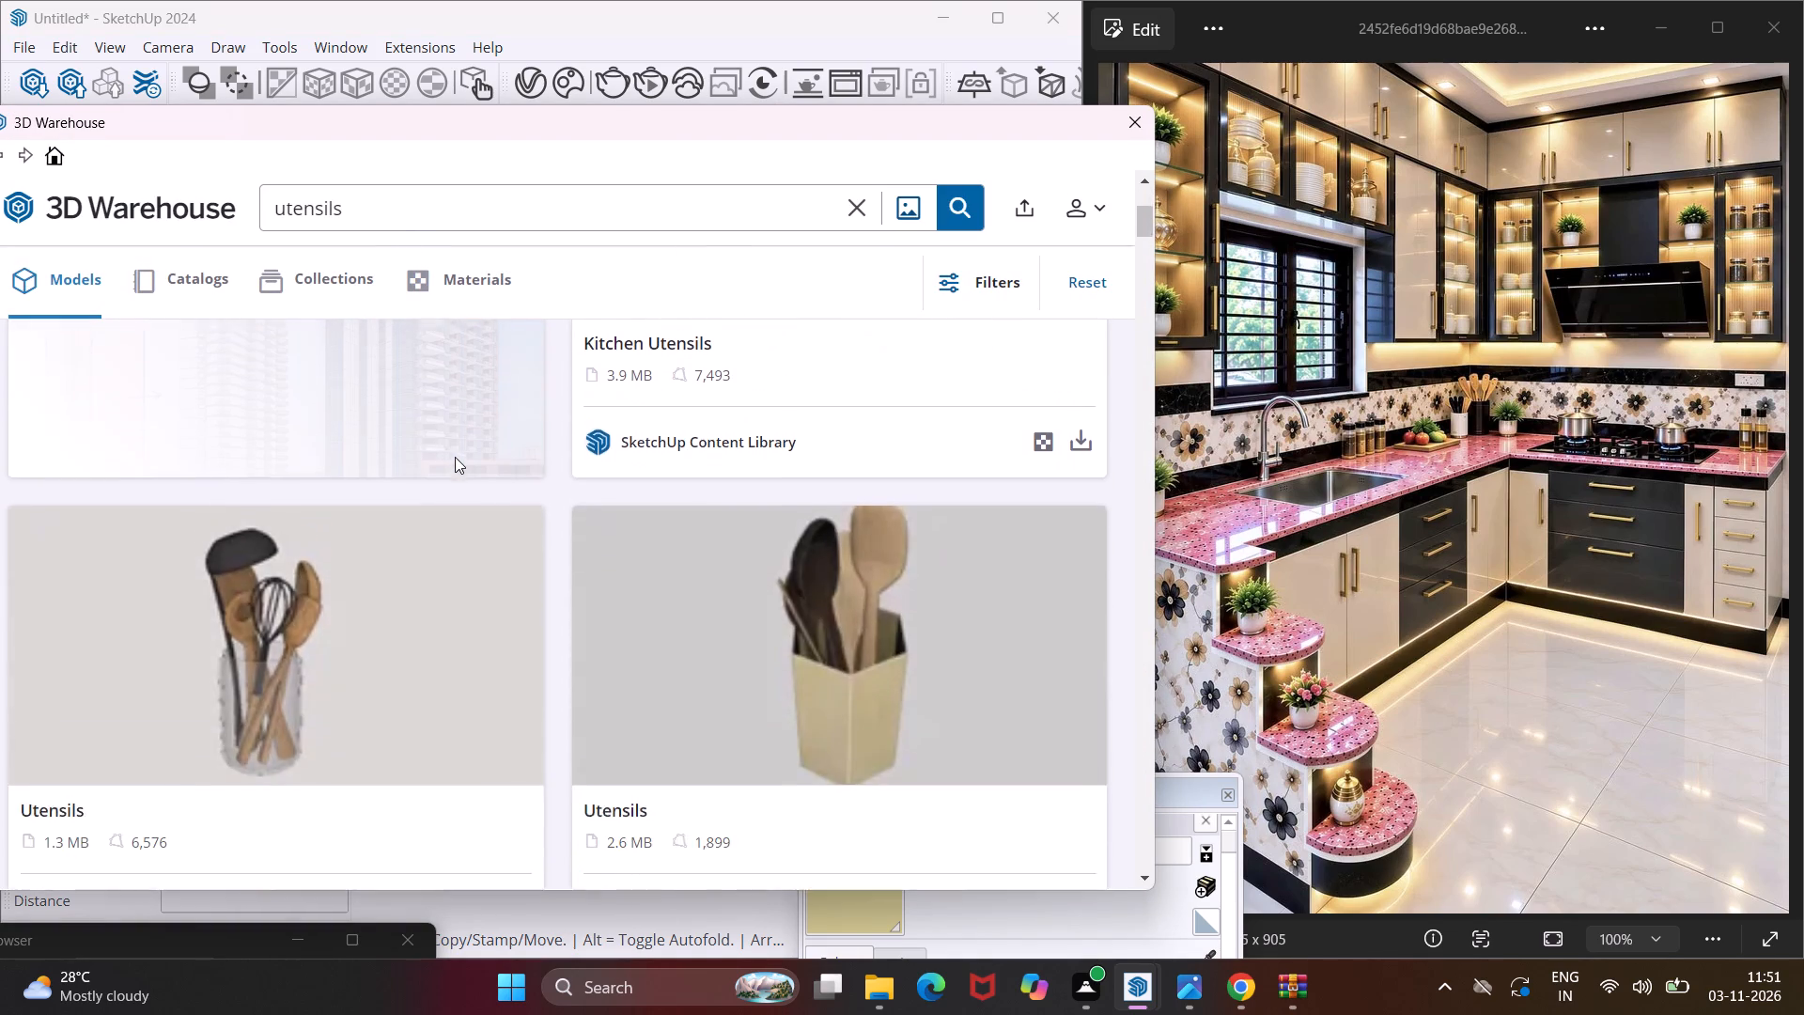
scroll(455, 457, "down", 3)
scroll(455, 457, "up", 2)
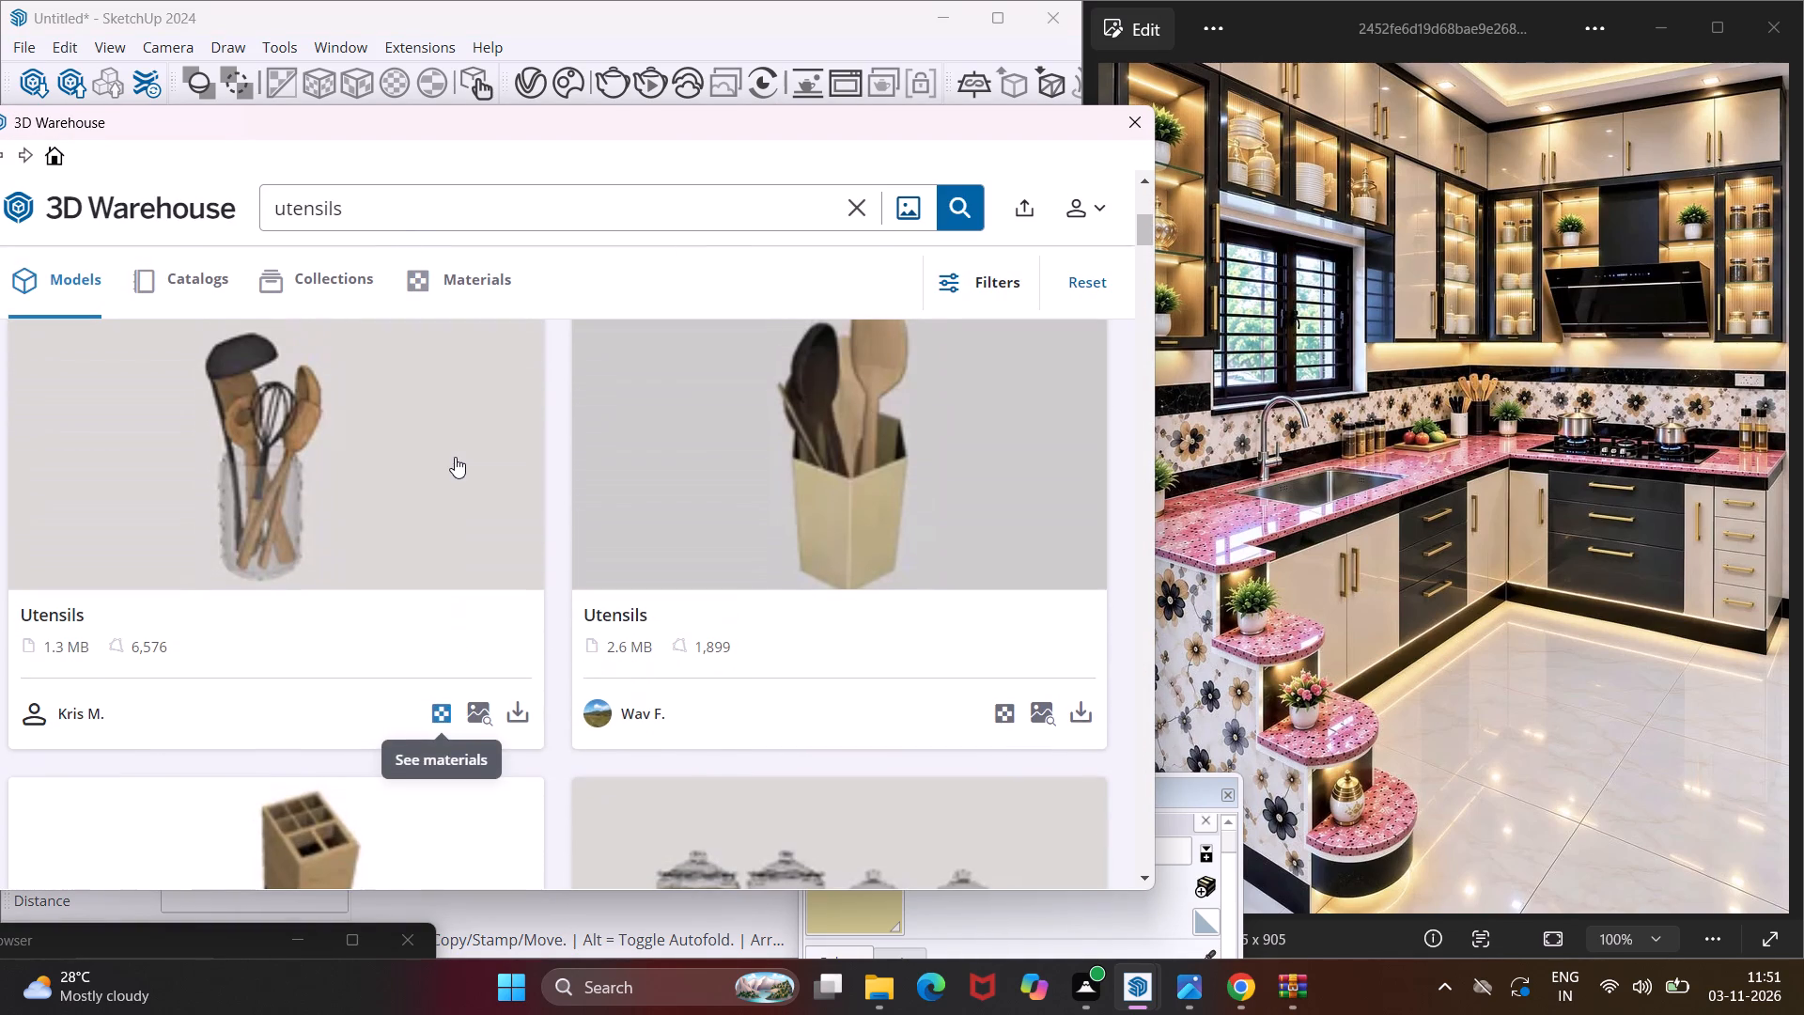
left_click(521, 700)
left_click(481, 528)
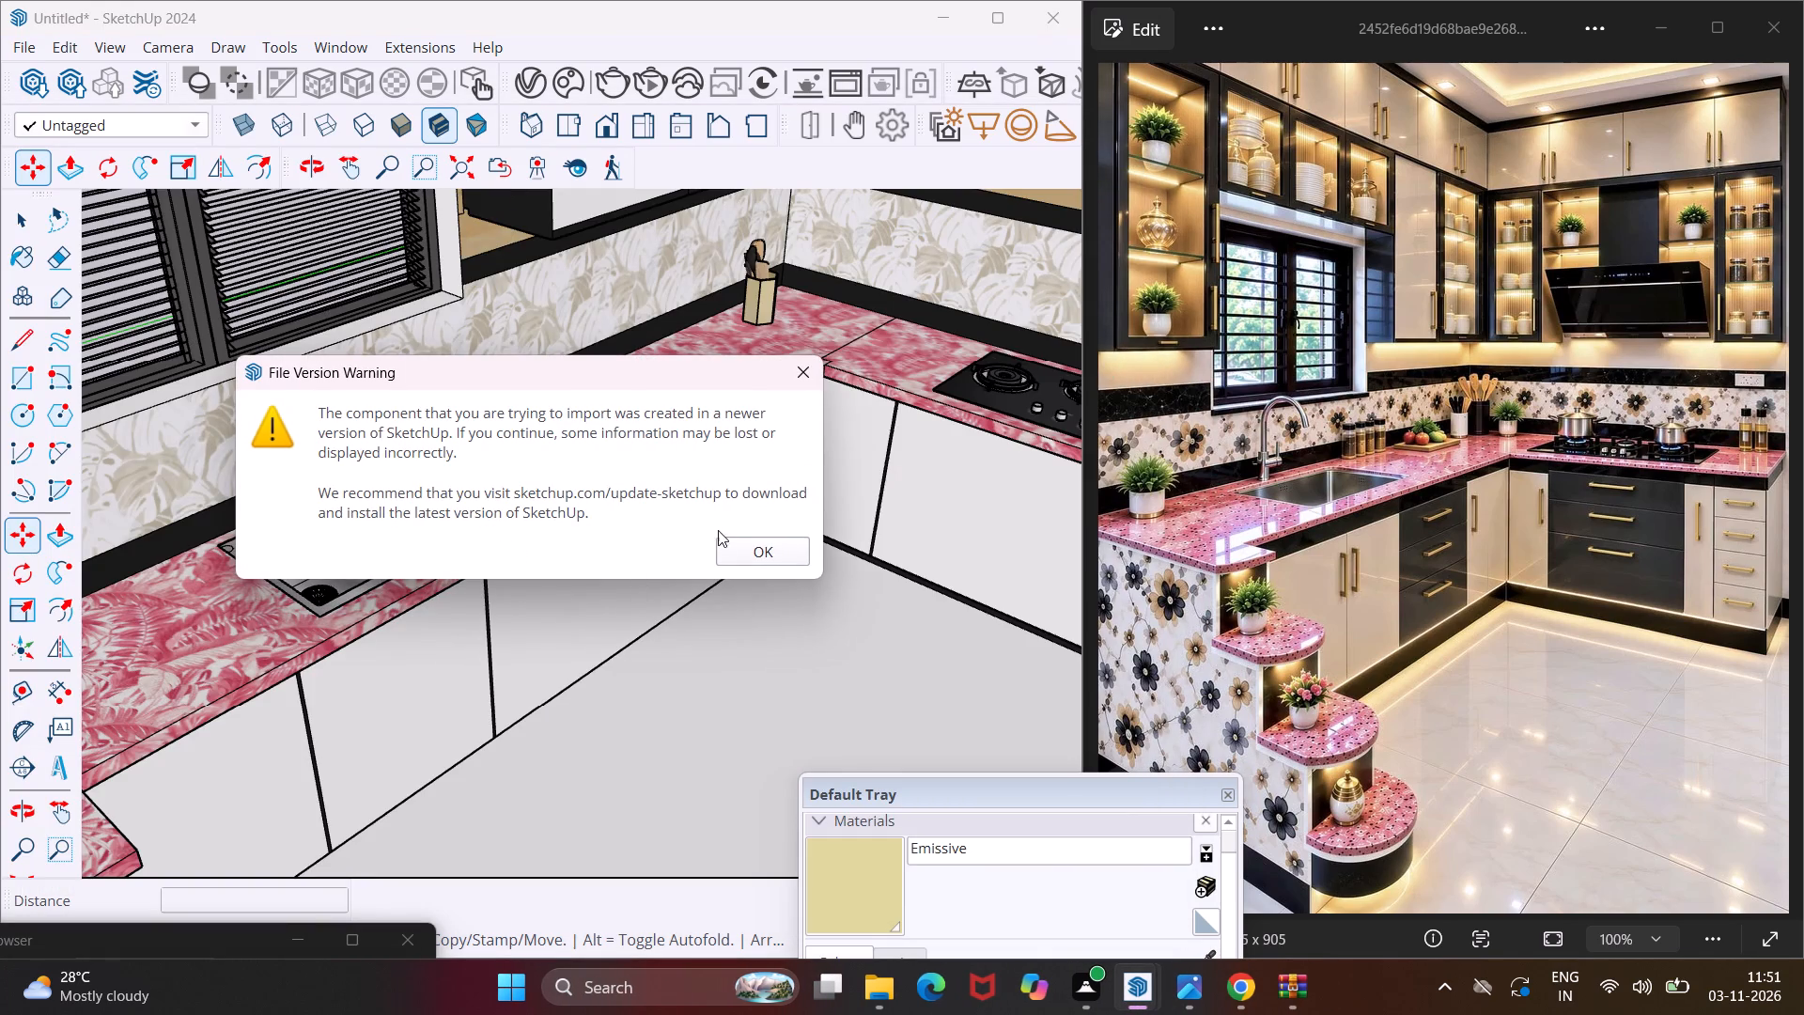
left_click(739, 559)
scroll(726, 311, "up", 3)
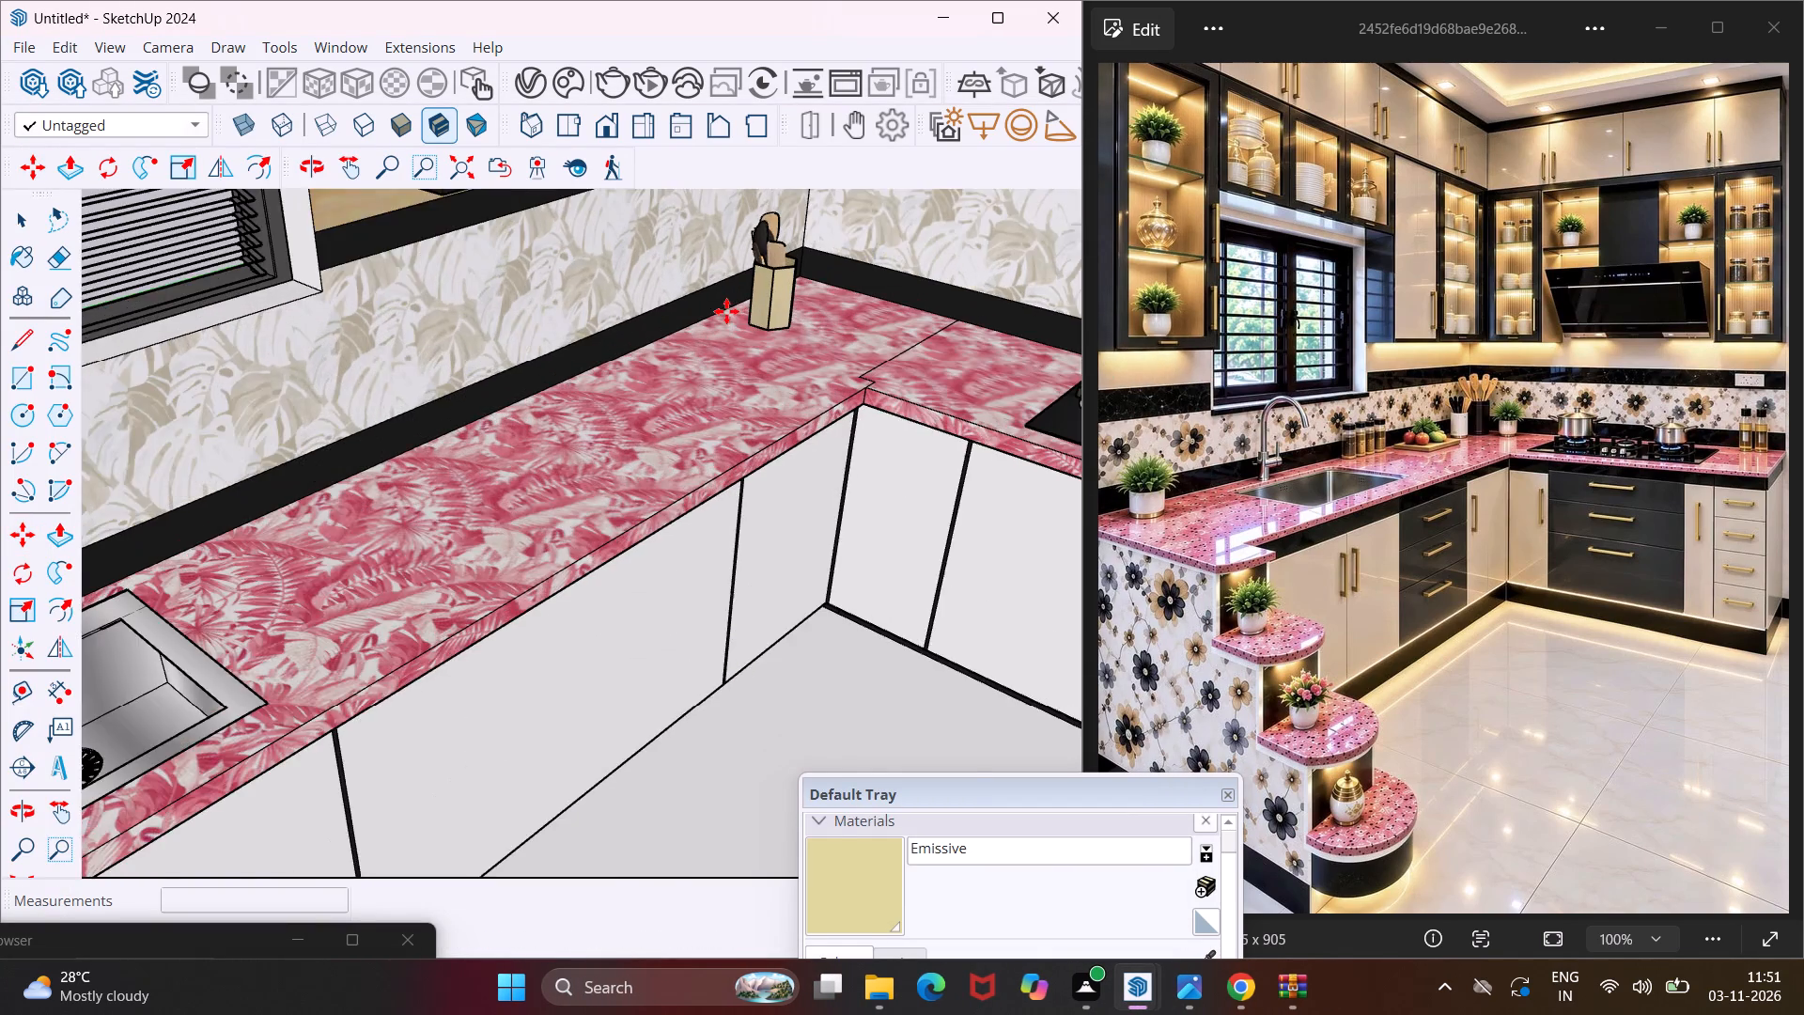
scroll(727, 309, "up", 6)
left_click(708, 367)
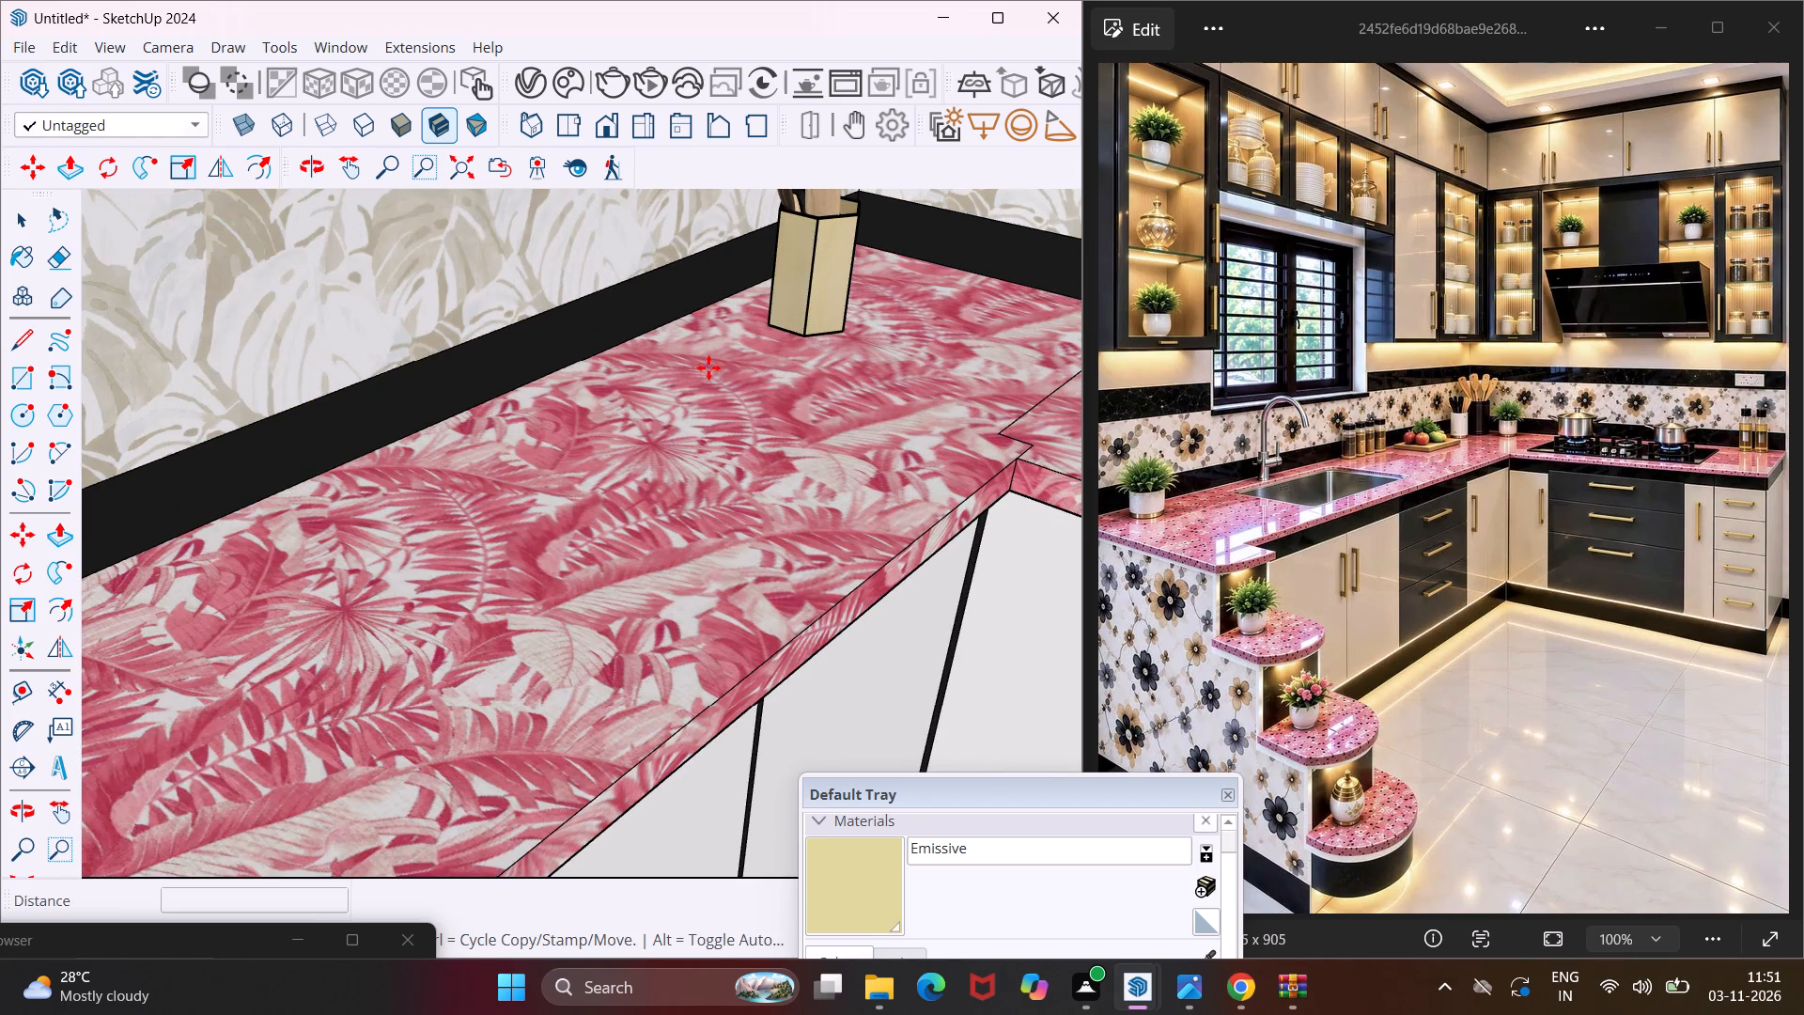
Examine the kitchen from above, the front and the sides to locate the glass utensil jar just placed.
scroll(696, 380, "down", 17)
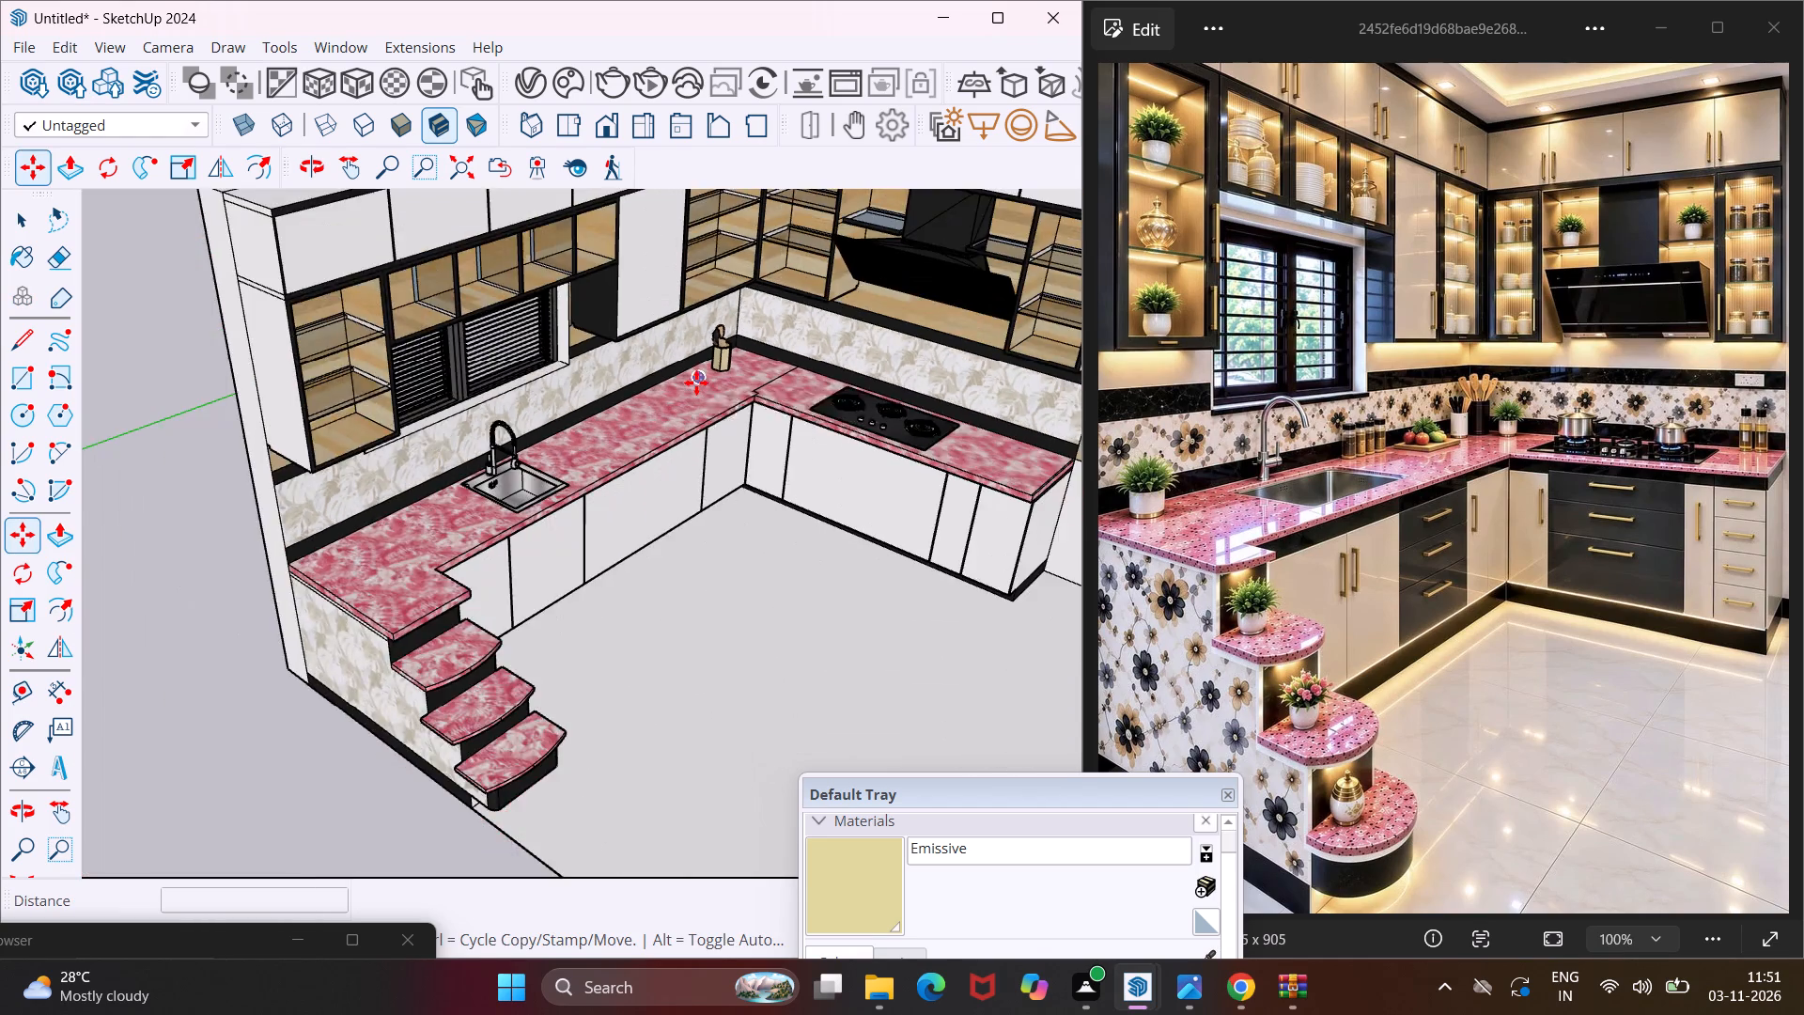
scroll(696, 383, "down", 5)
middle_click_drag(697, 398, 1057, 277)
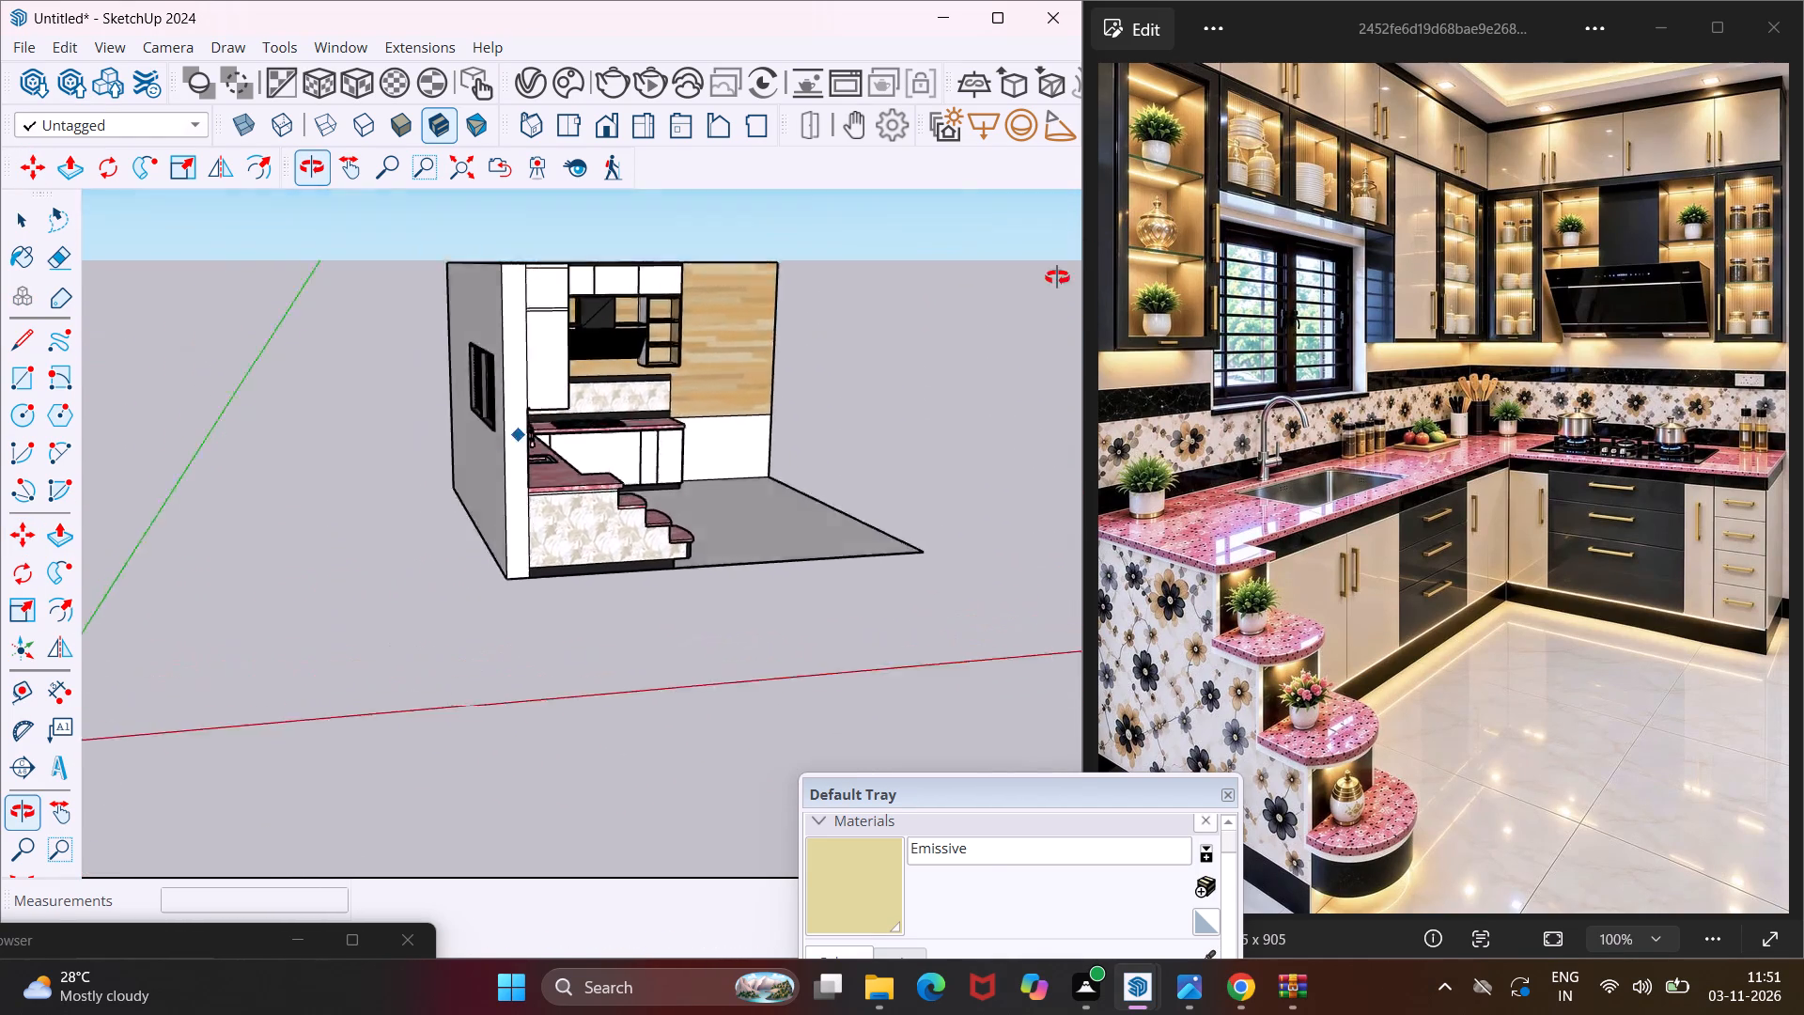
middle_click_drag(1057, 277, 336, 647)
scroll(331, 647, "down", 8)
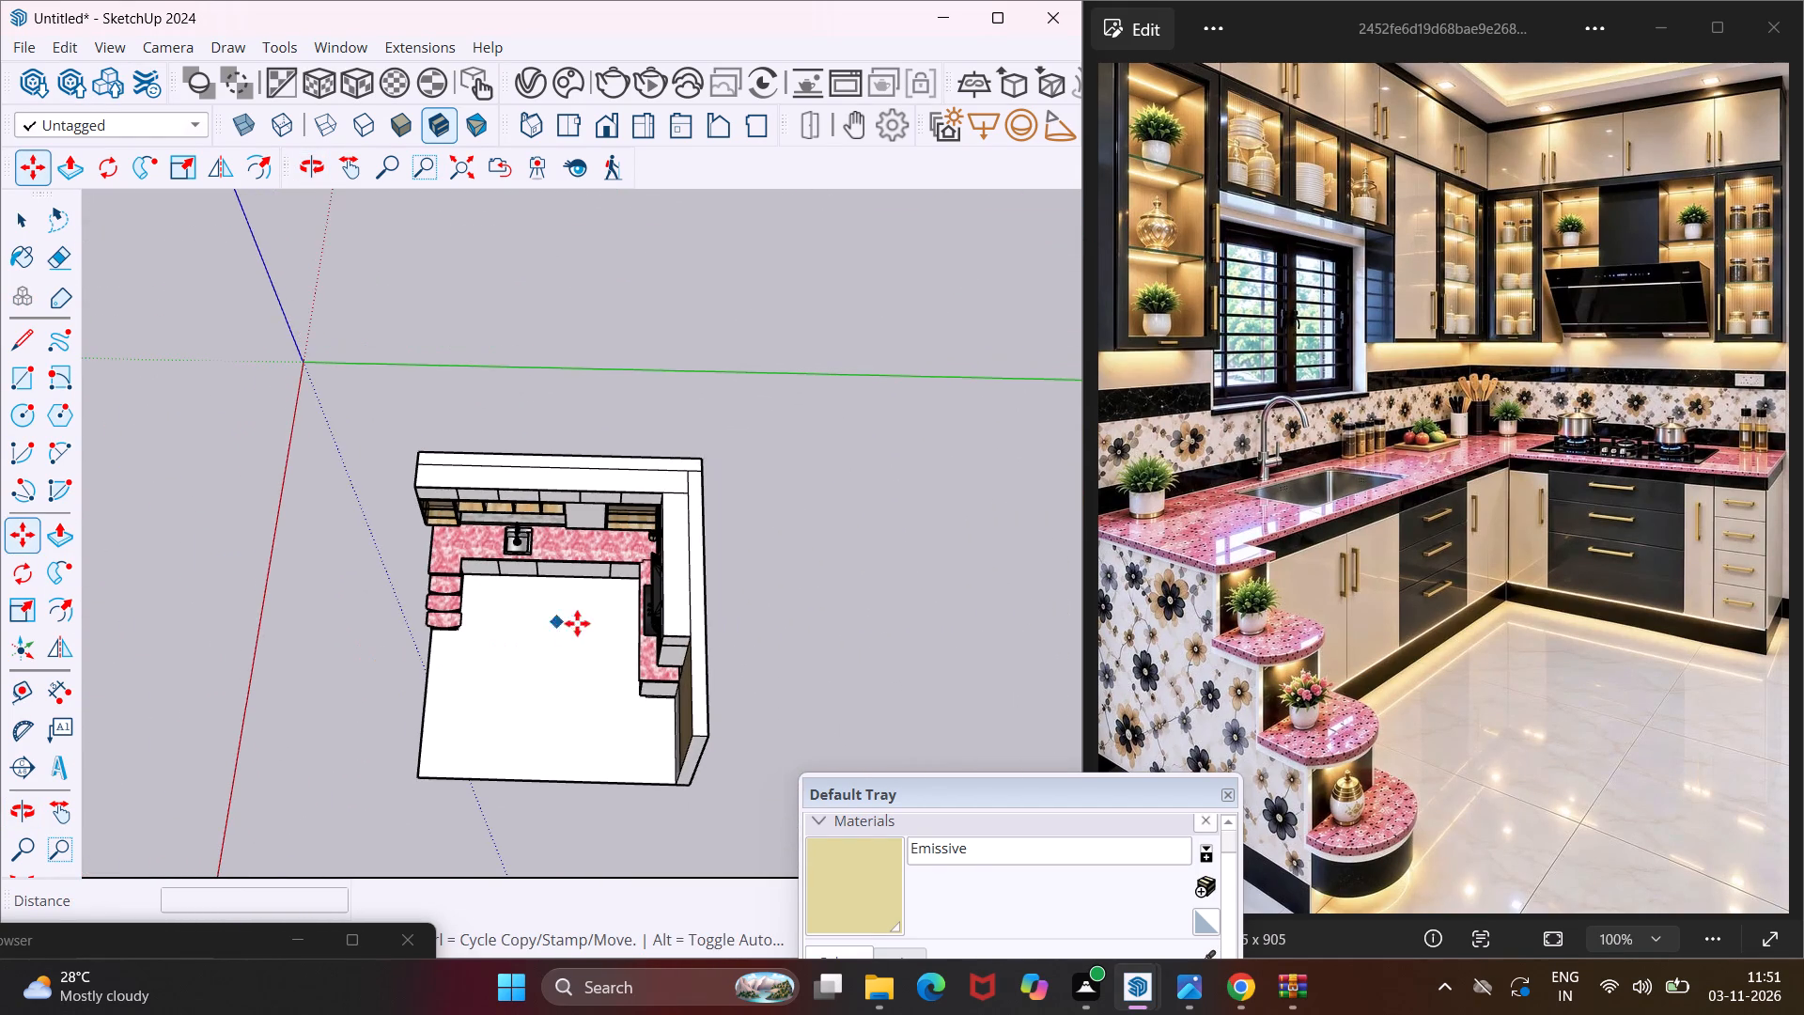
middle_click_drag(600, 601, 830, 244)
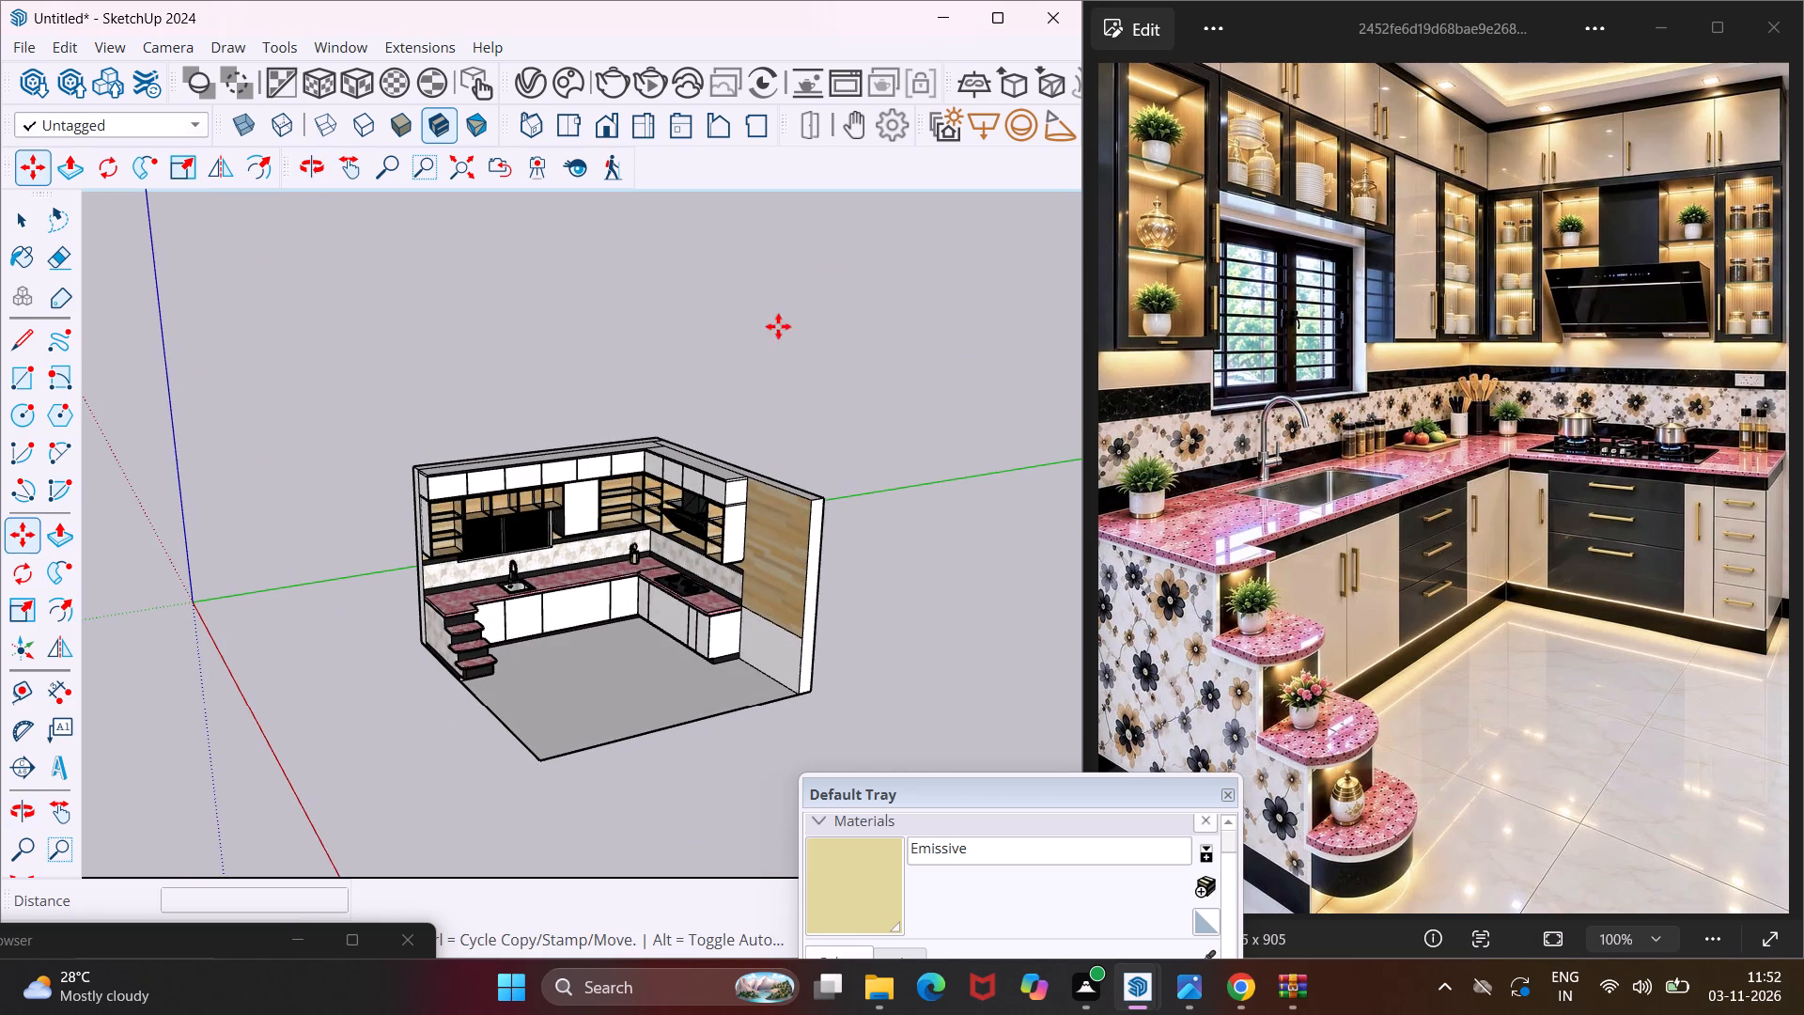
scroll(637, 507, "up", 8)
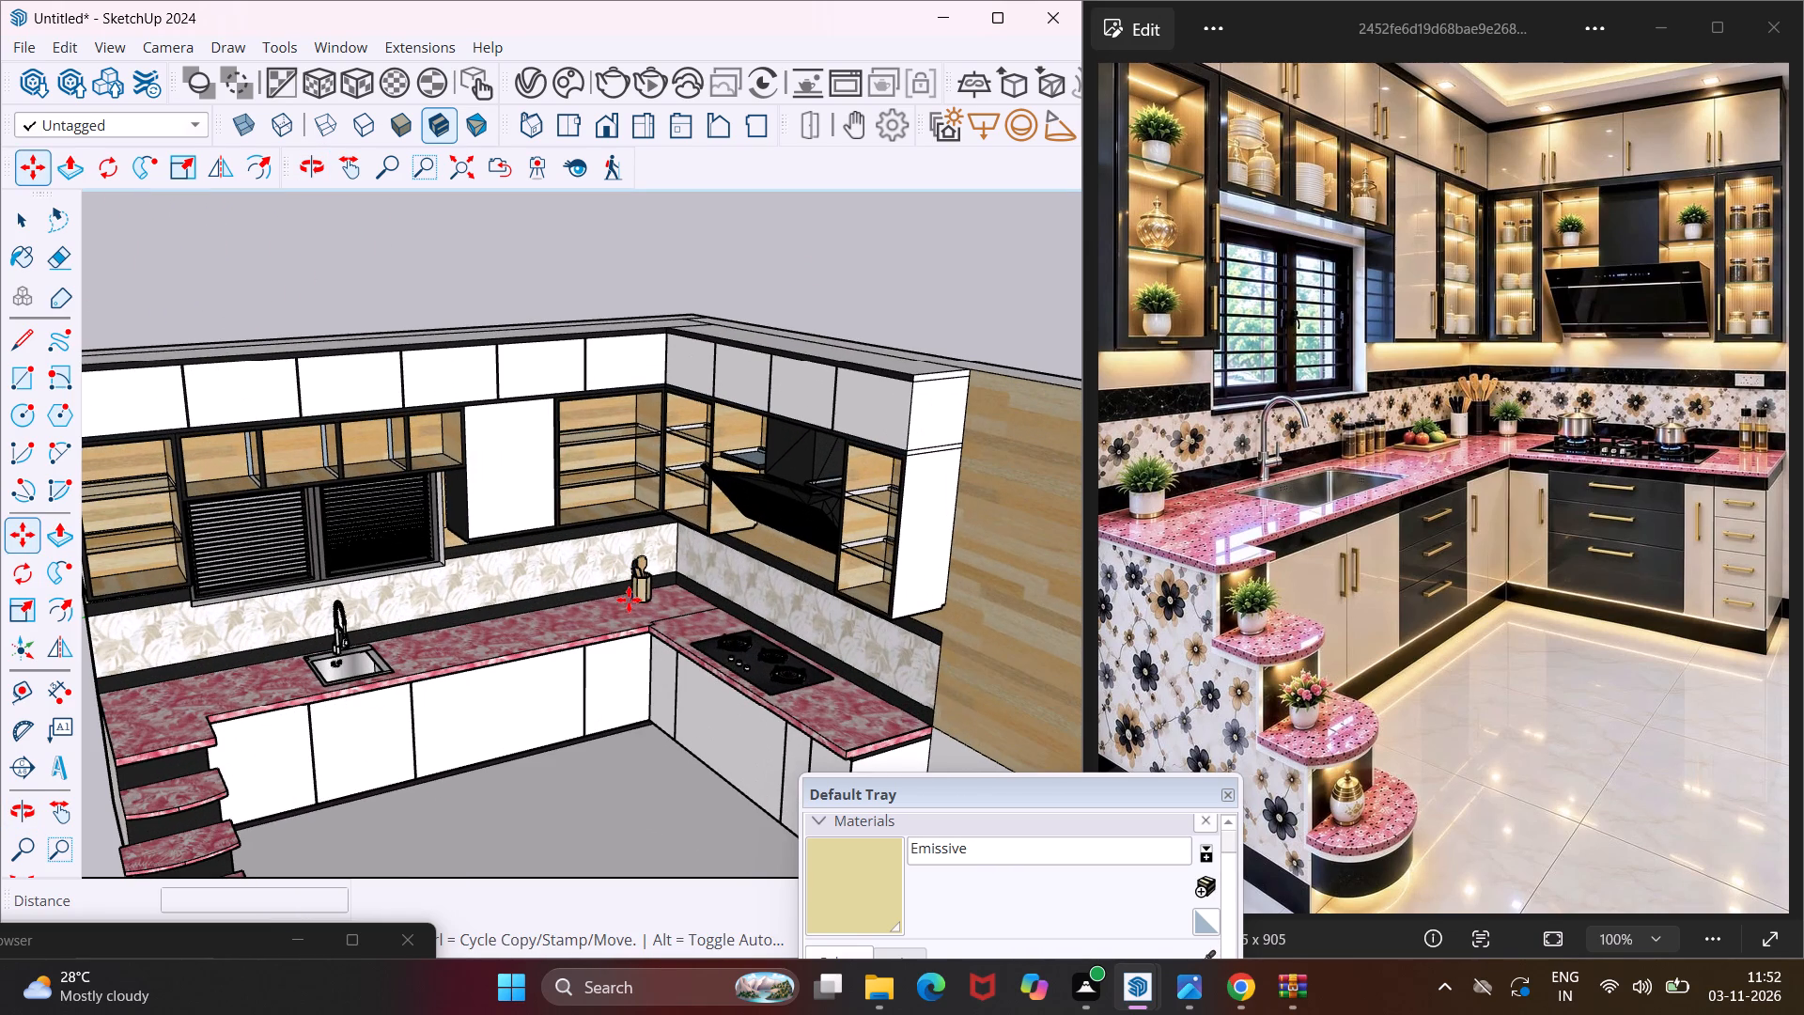
scroll(518, 664, "down", 9)
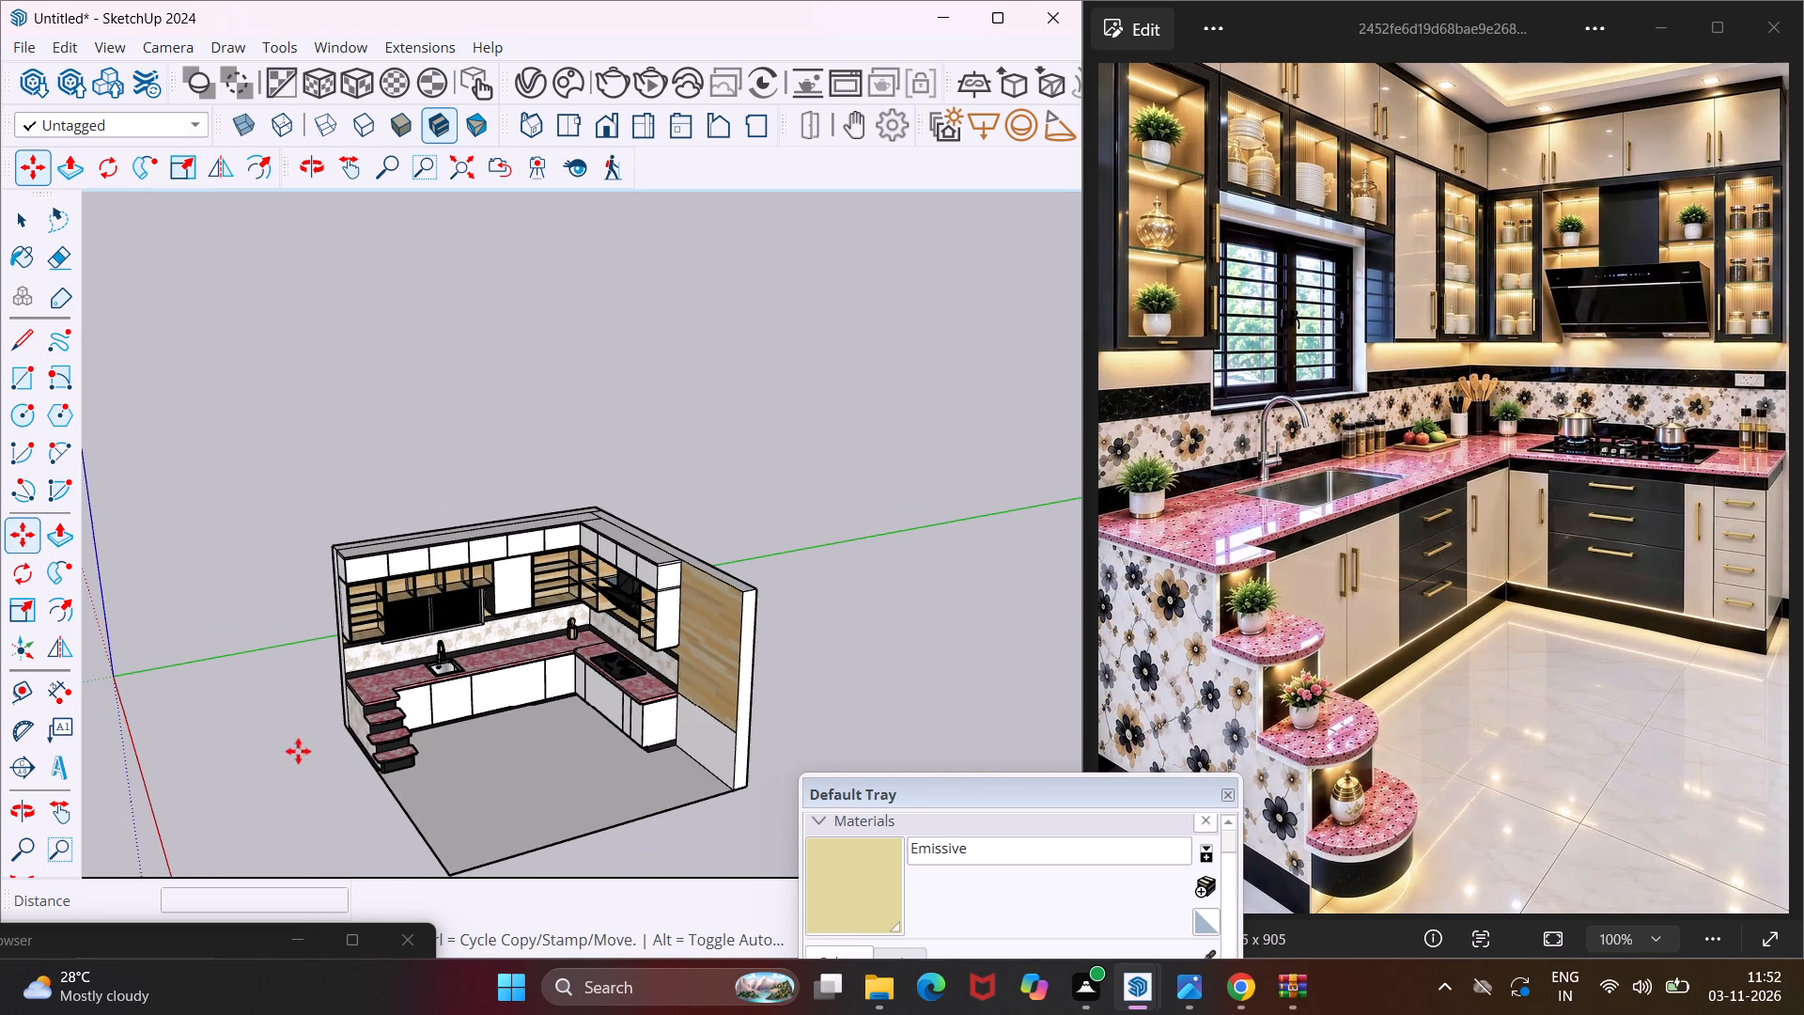
left_click(270, 765)
middle_click_drag(272, 744, 487, 693)
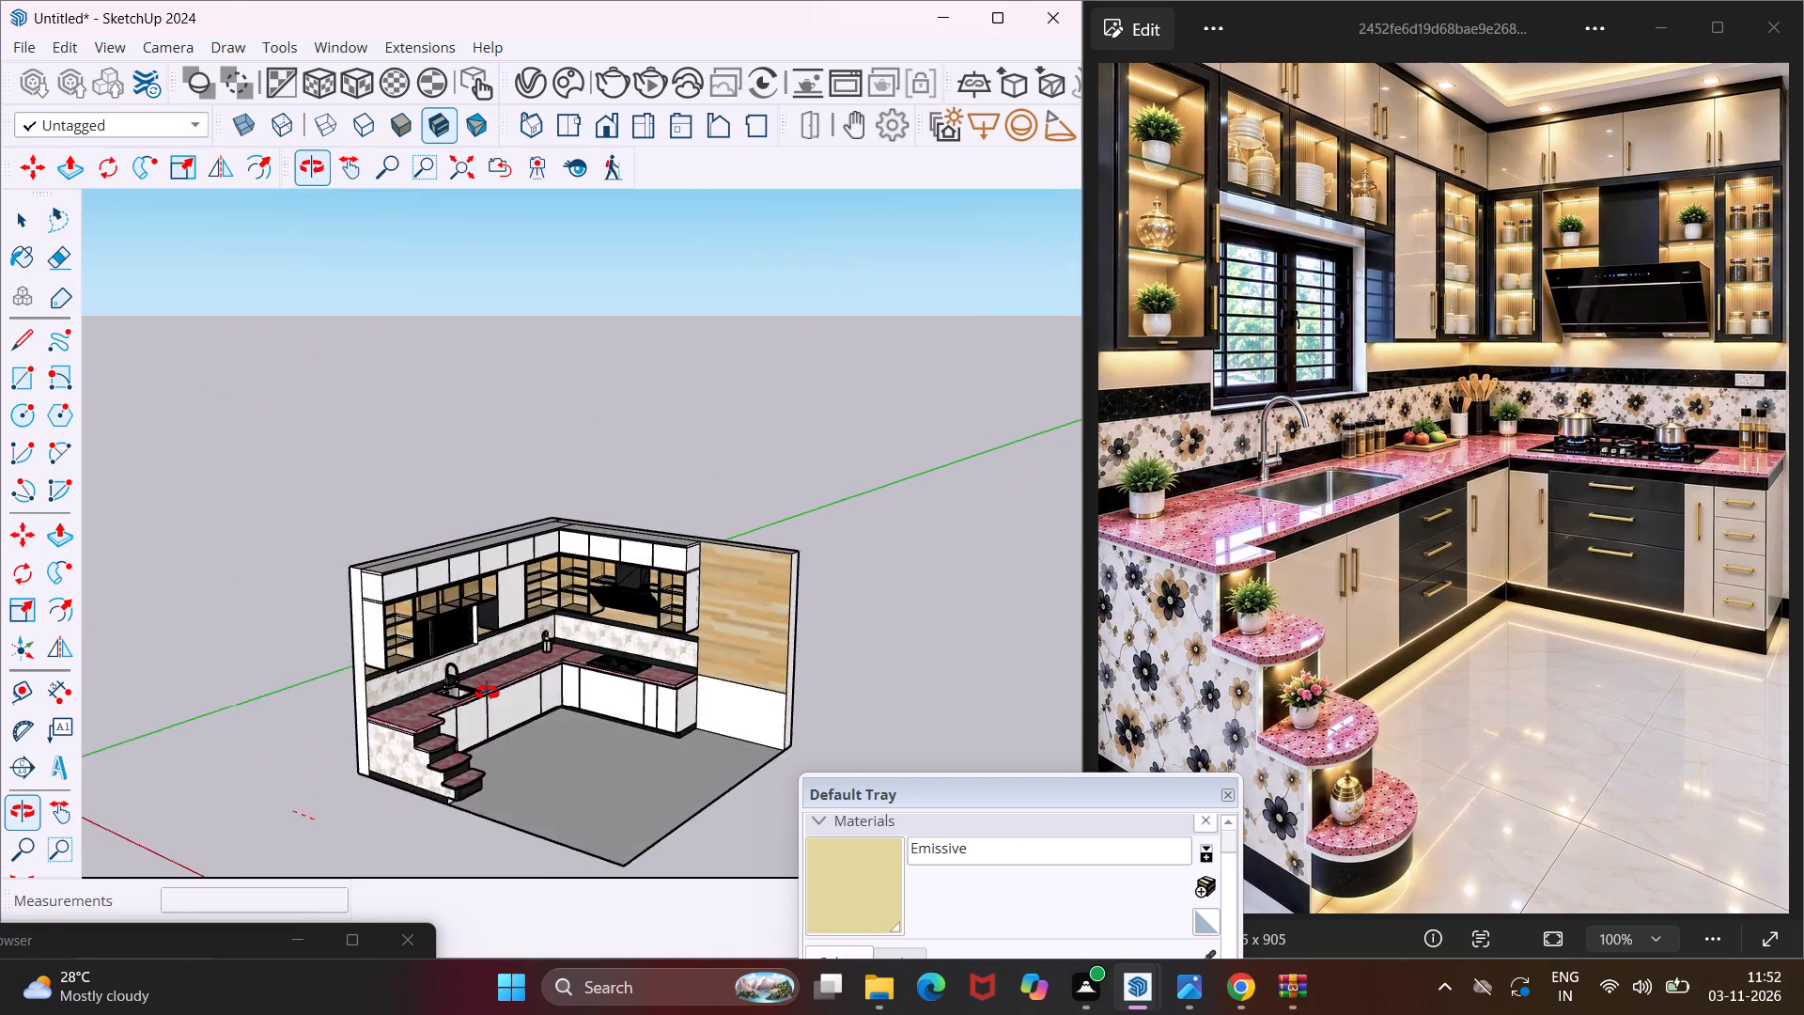
middle_click_drag(487, 693, 545, 641)
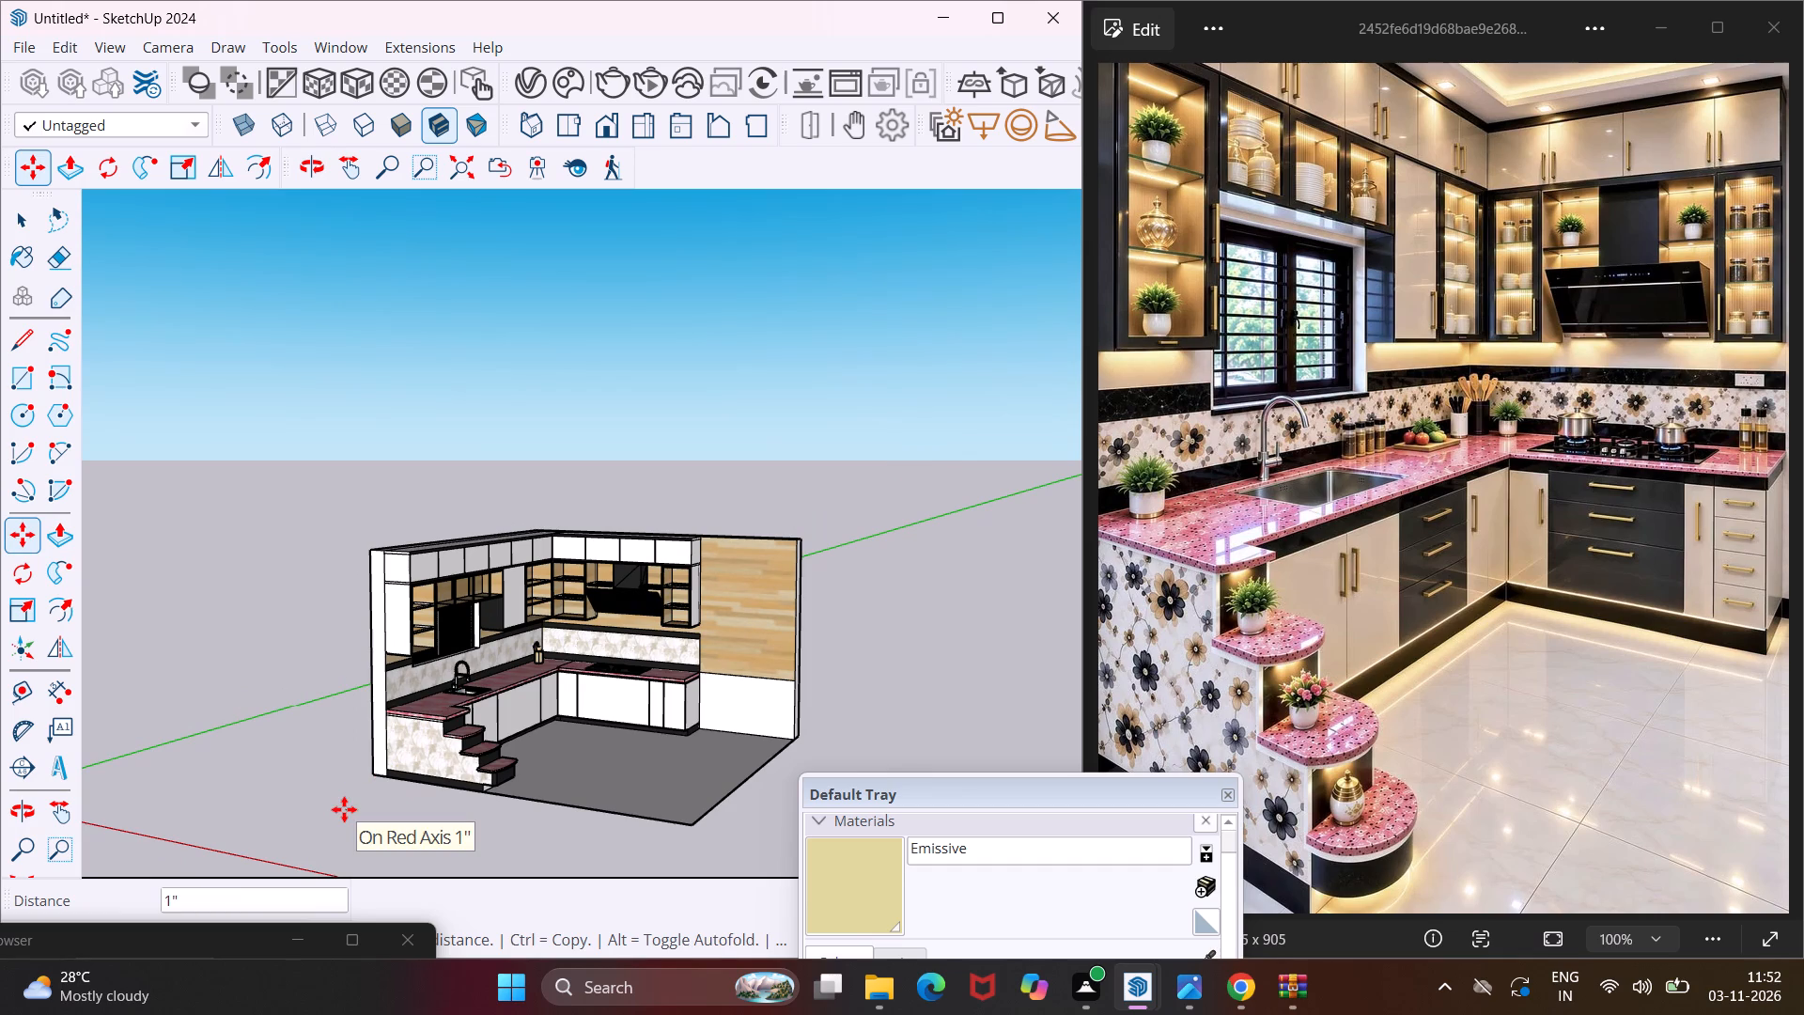
key("Escape")
key("space")
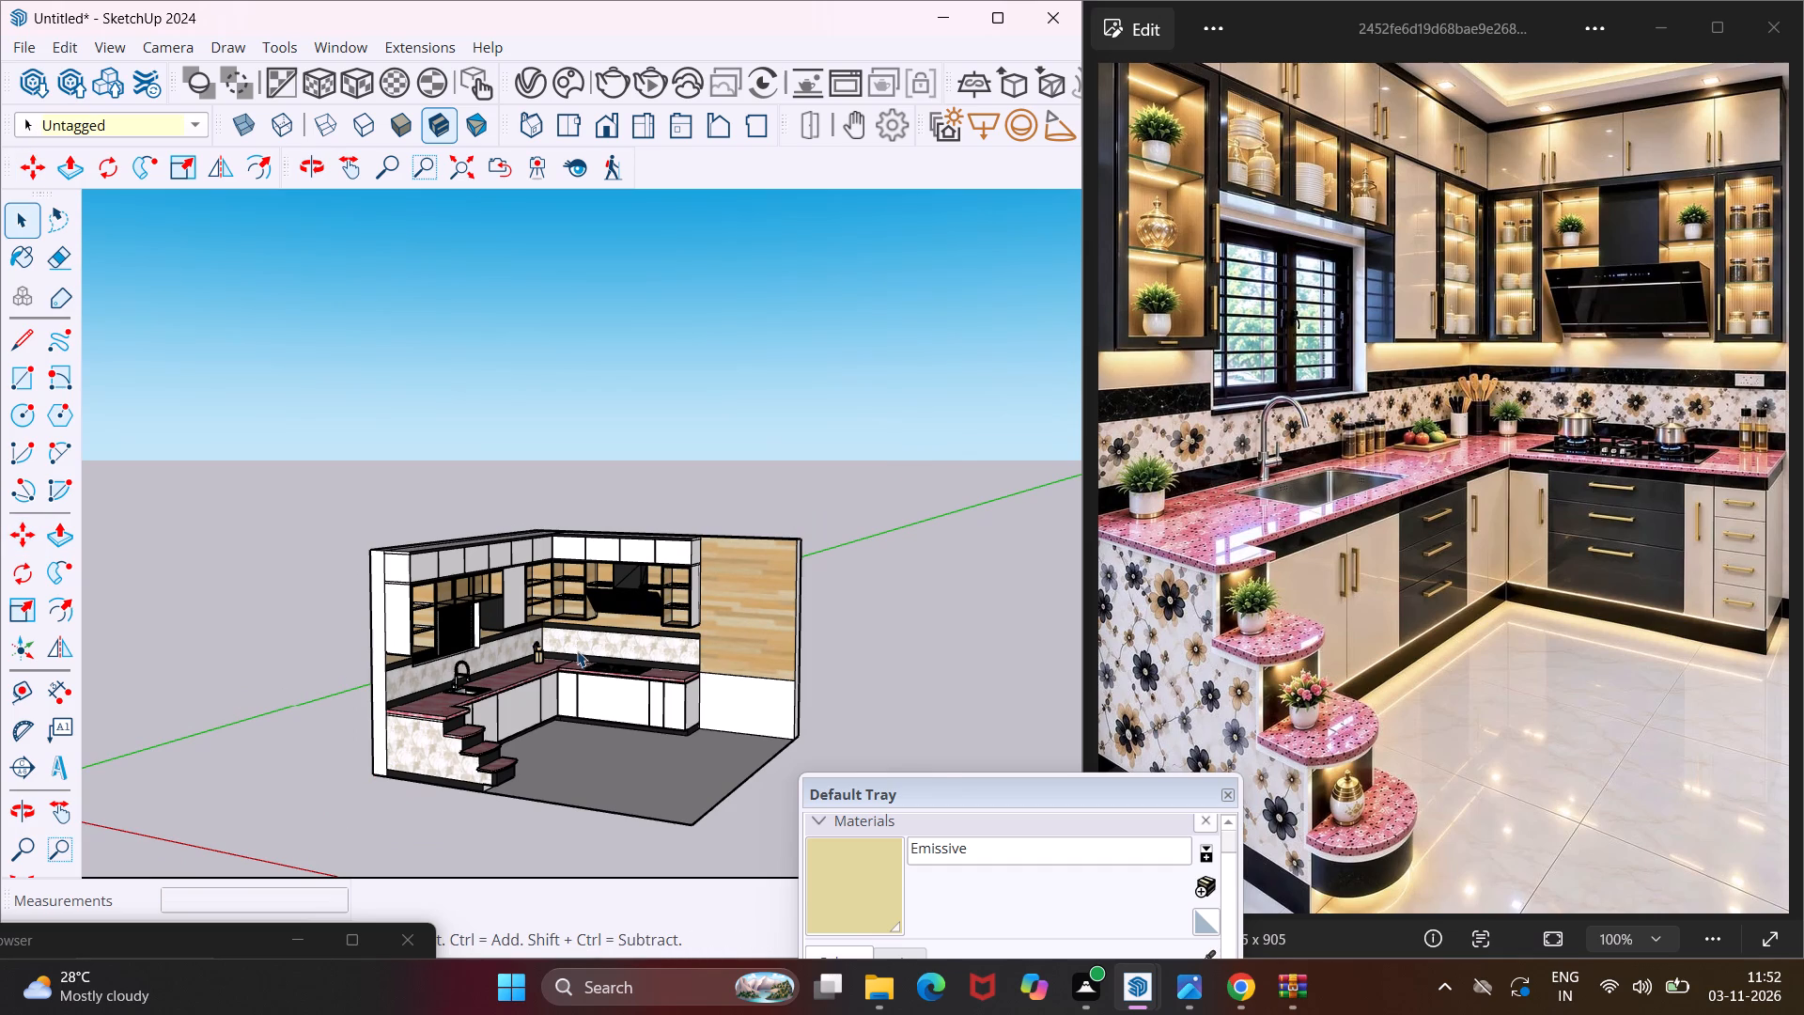
scroll(521, 659, "up", 4)
middle_click_drag(521, 659, 658, 635)
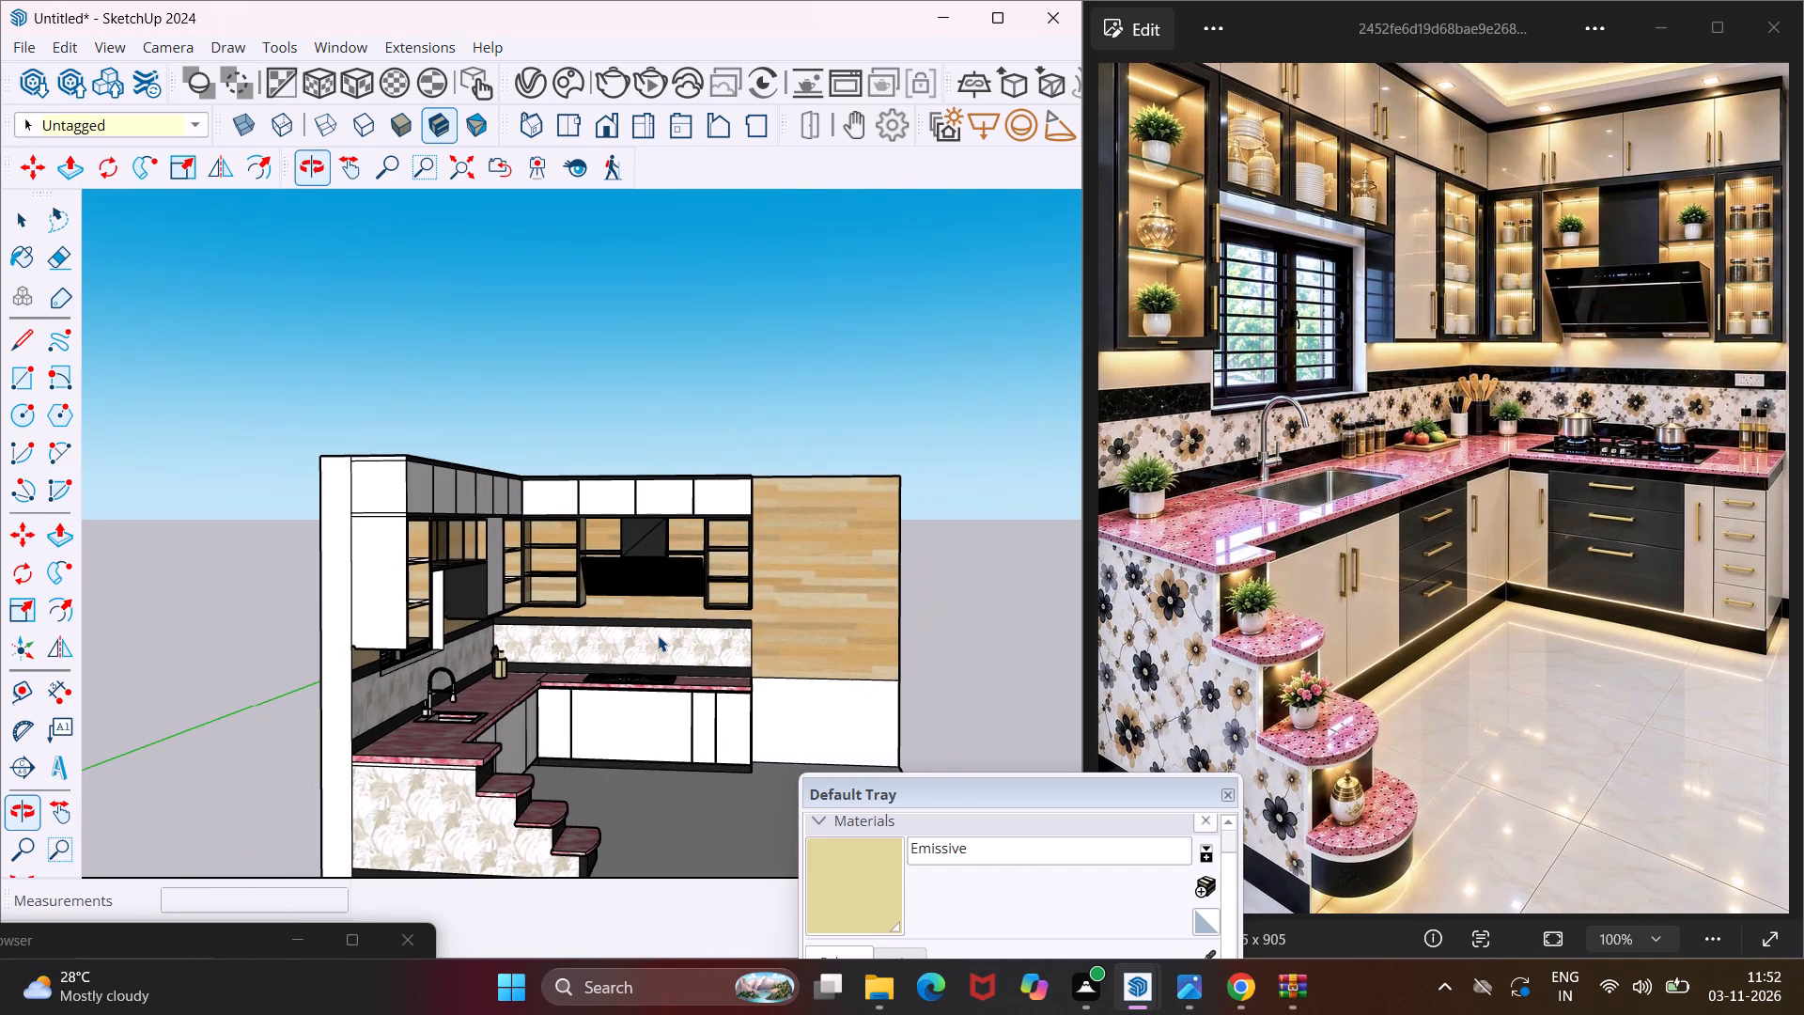
Load the Kitchen utensils model with four labelled glass canisters from the utensils search and place it on the kitchen floor.
left_click(339, 41)
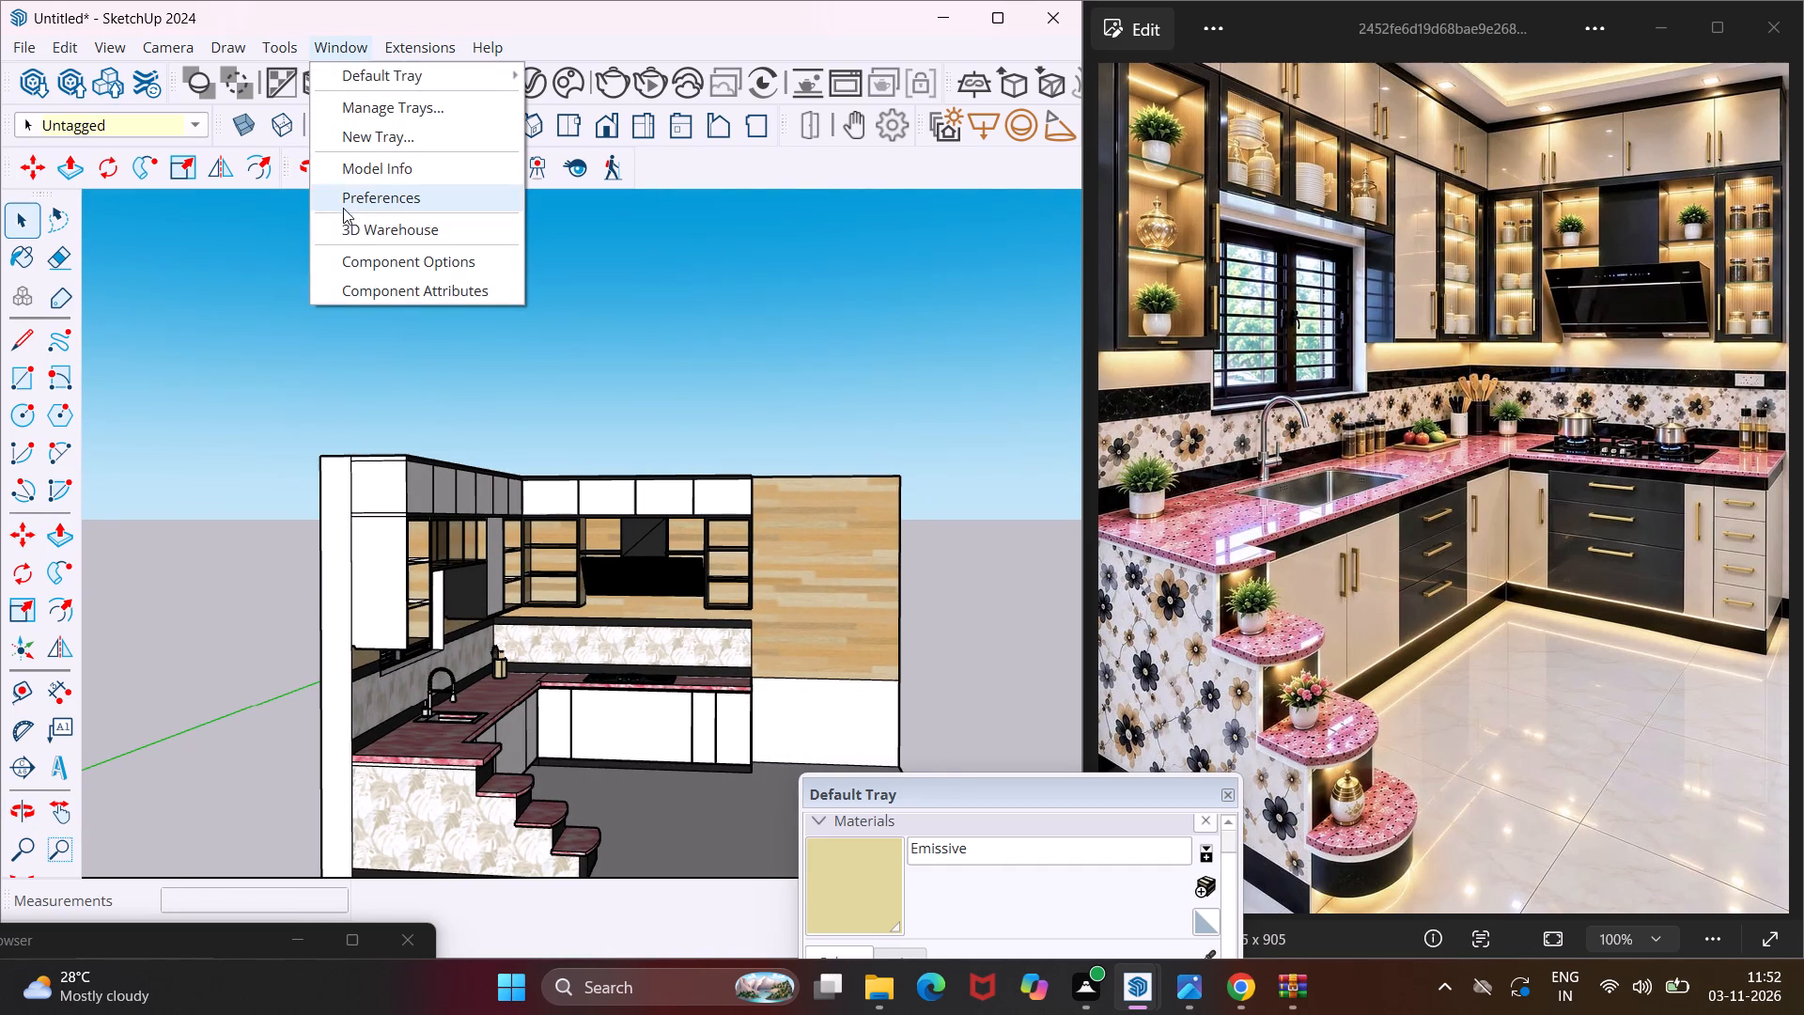
left_click(352, 235)
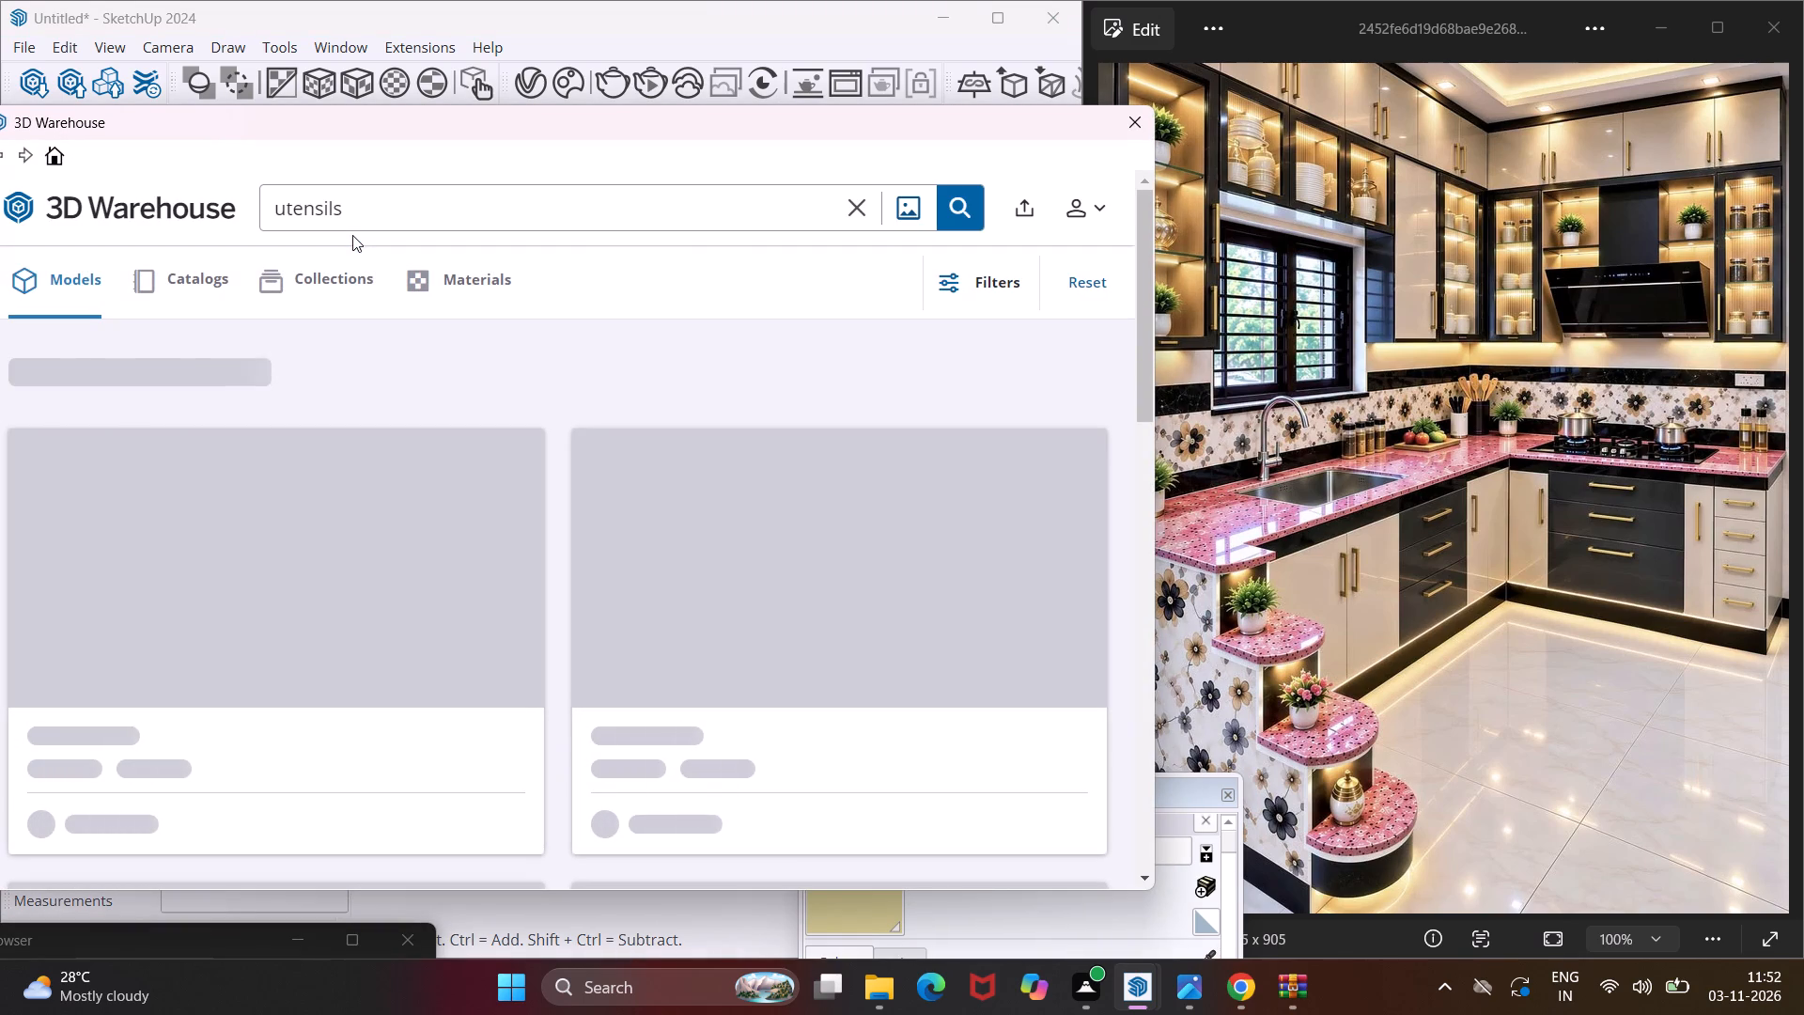
scroll(443, 460, "down", 7)
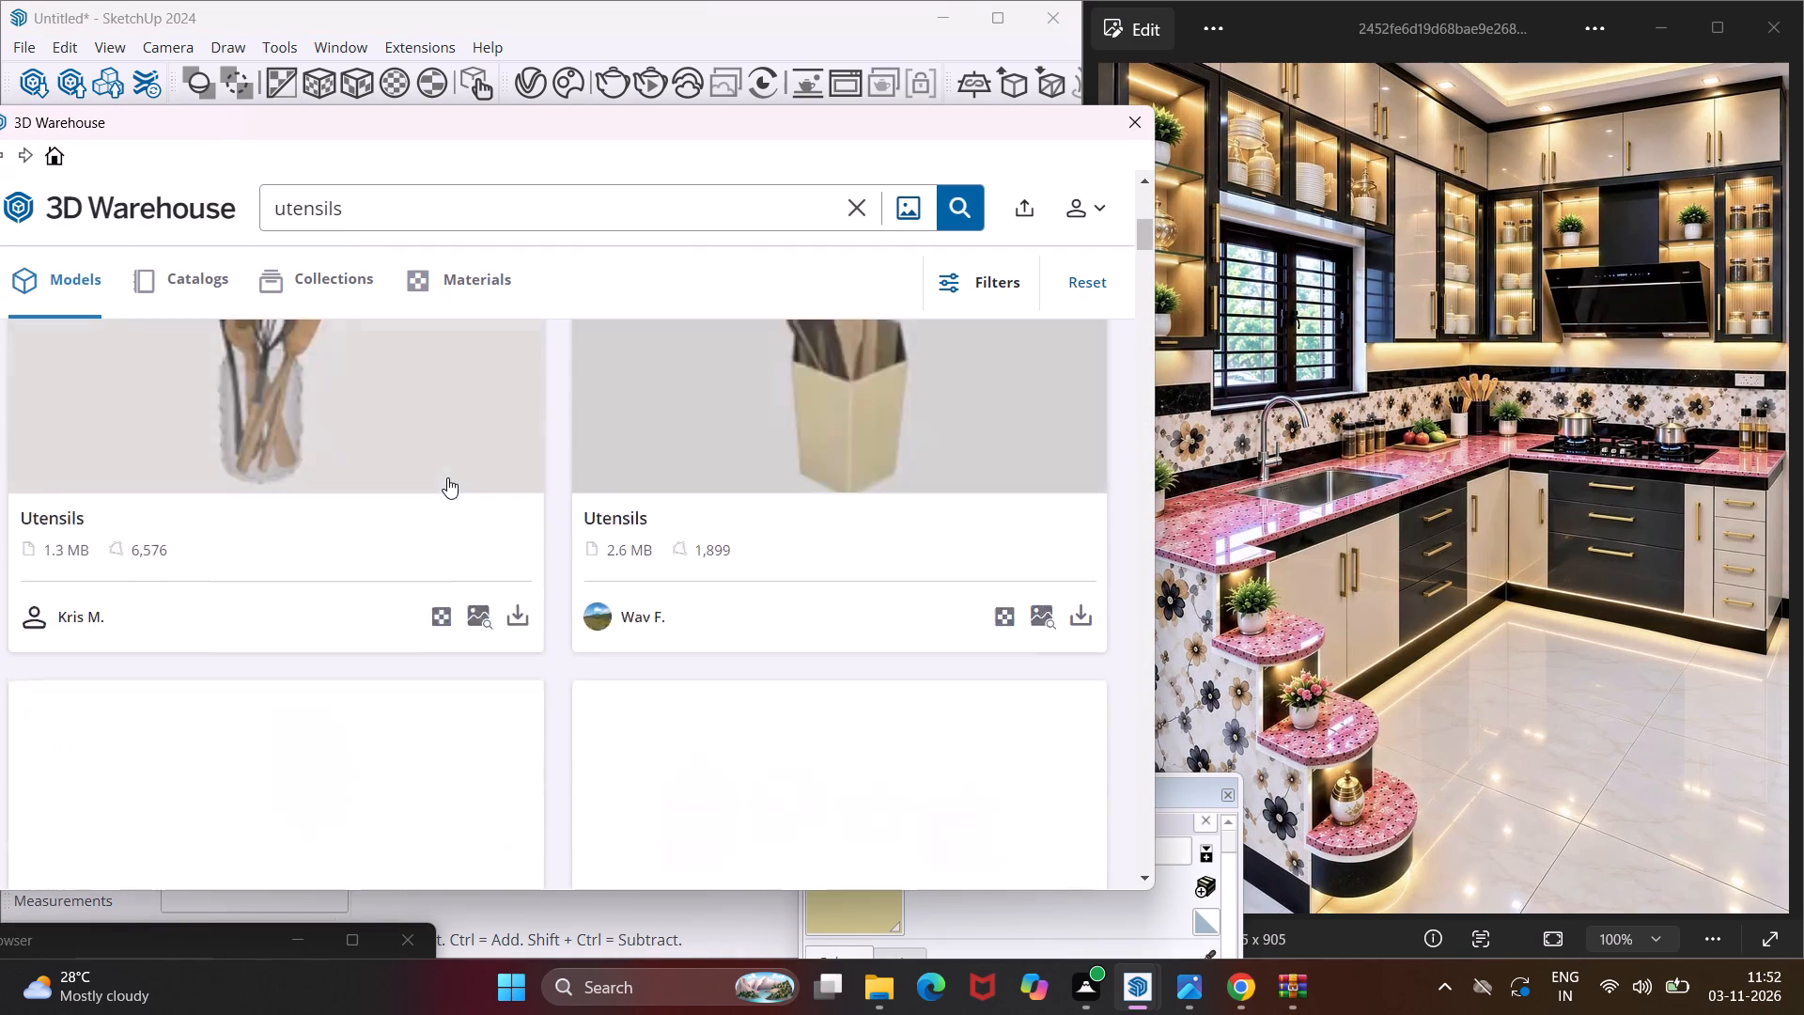
scroll(447, 477, "down", 4)
scroll(447, 477, "up", 3)
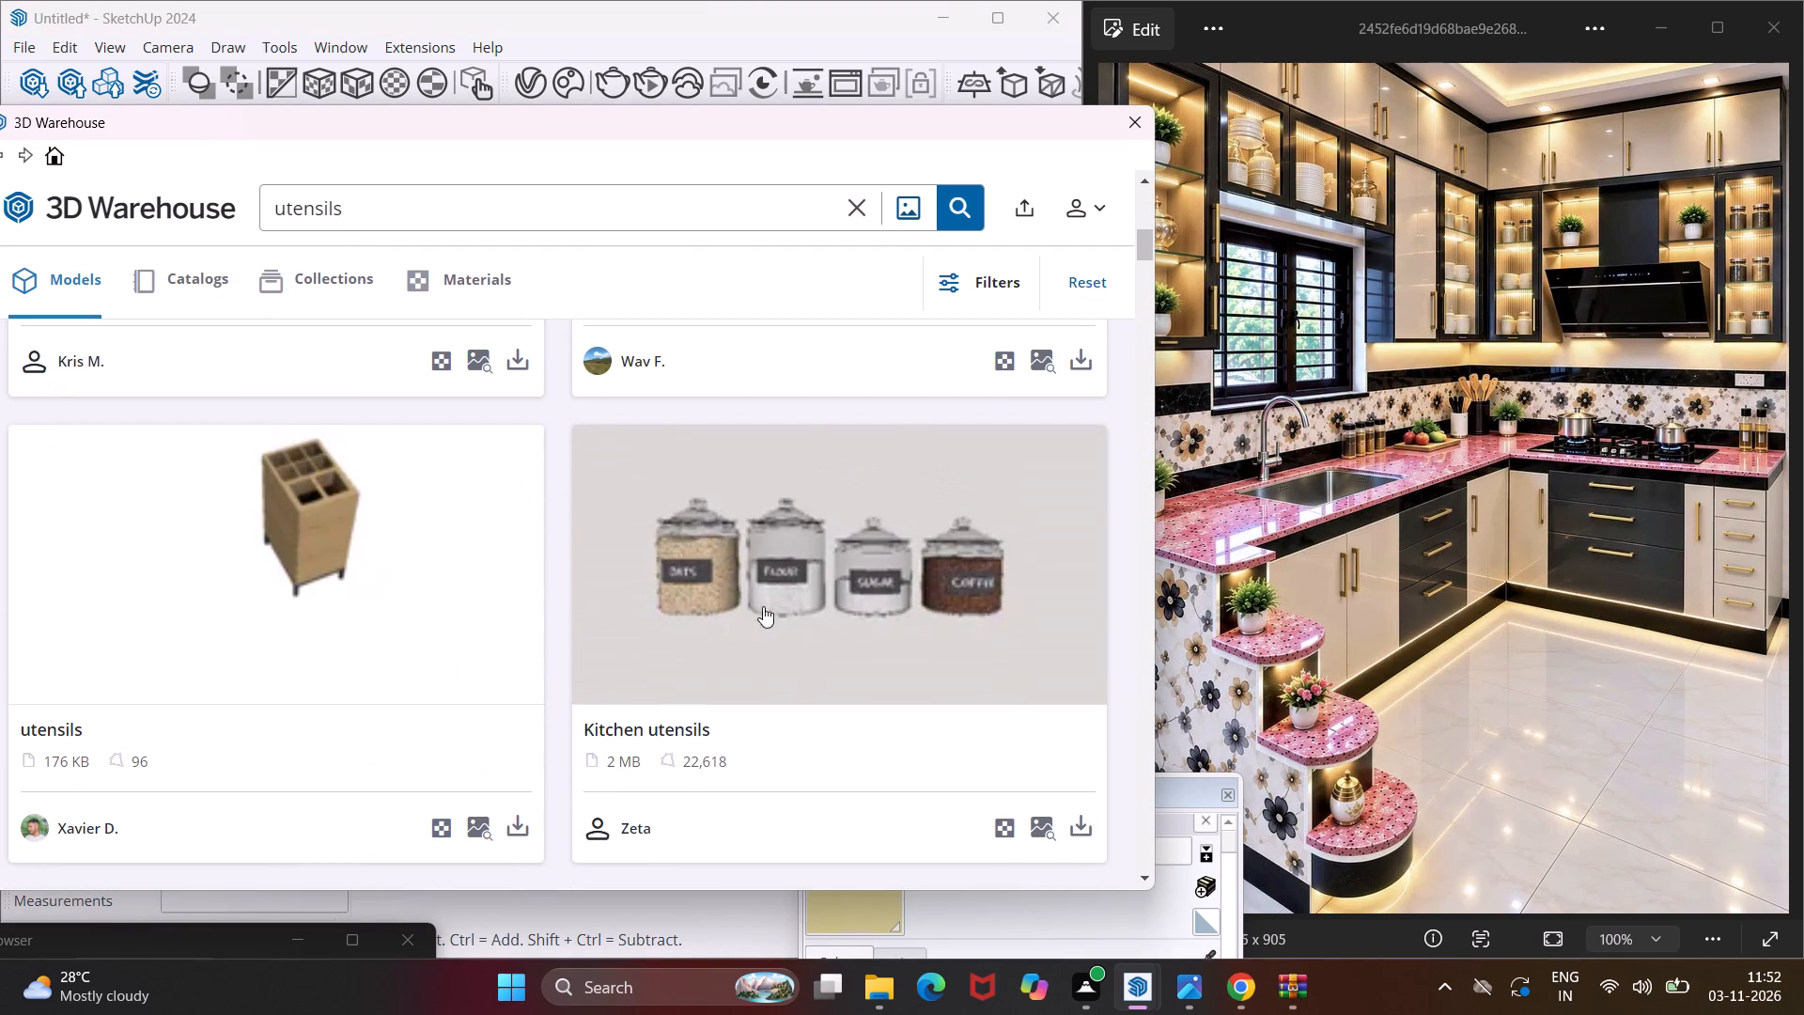
left_click(1086, 825)
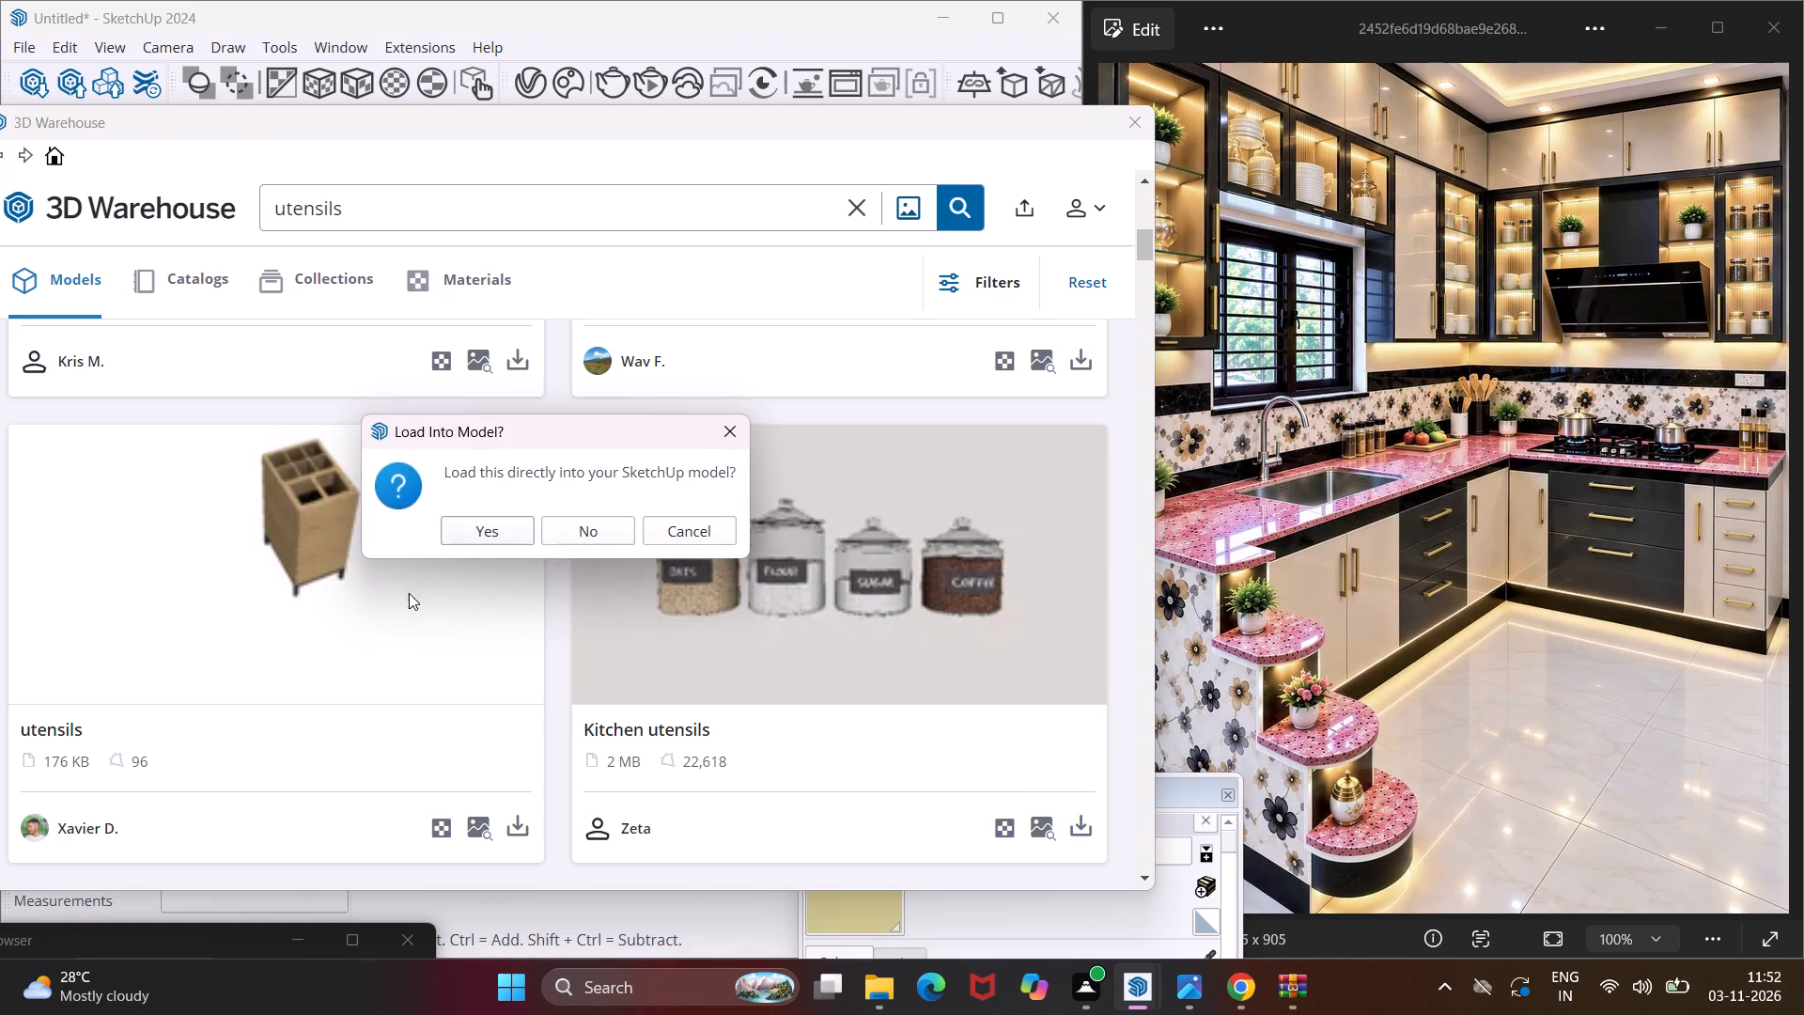
left_click(482, 540)
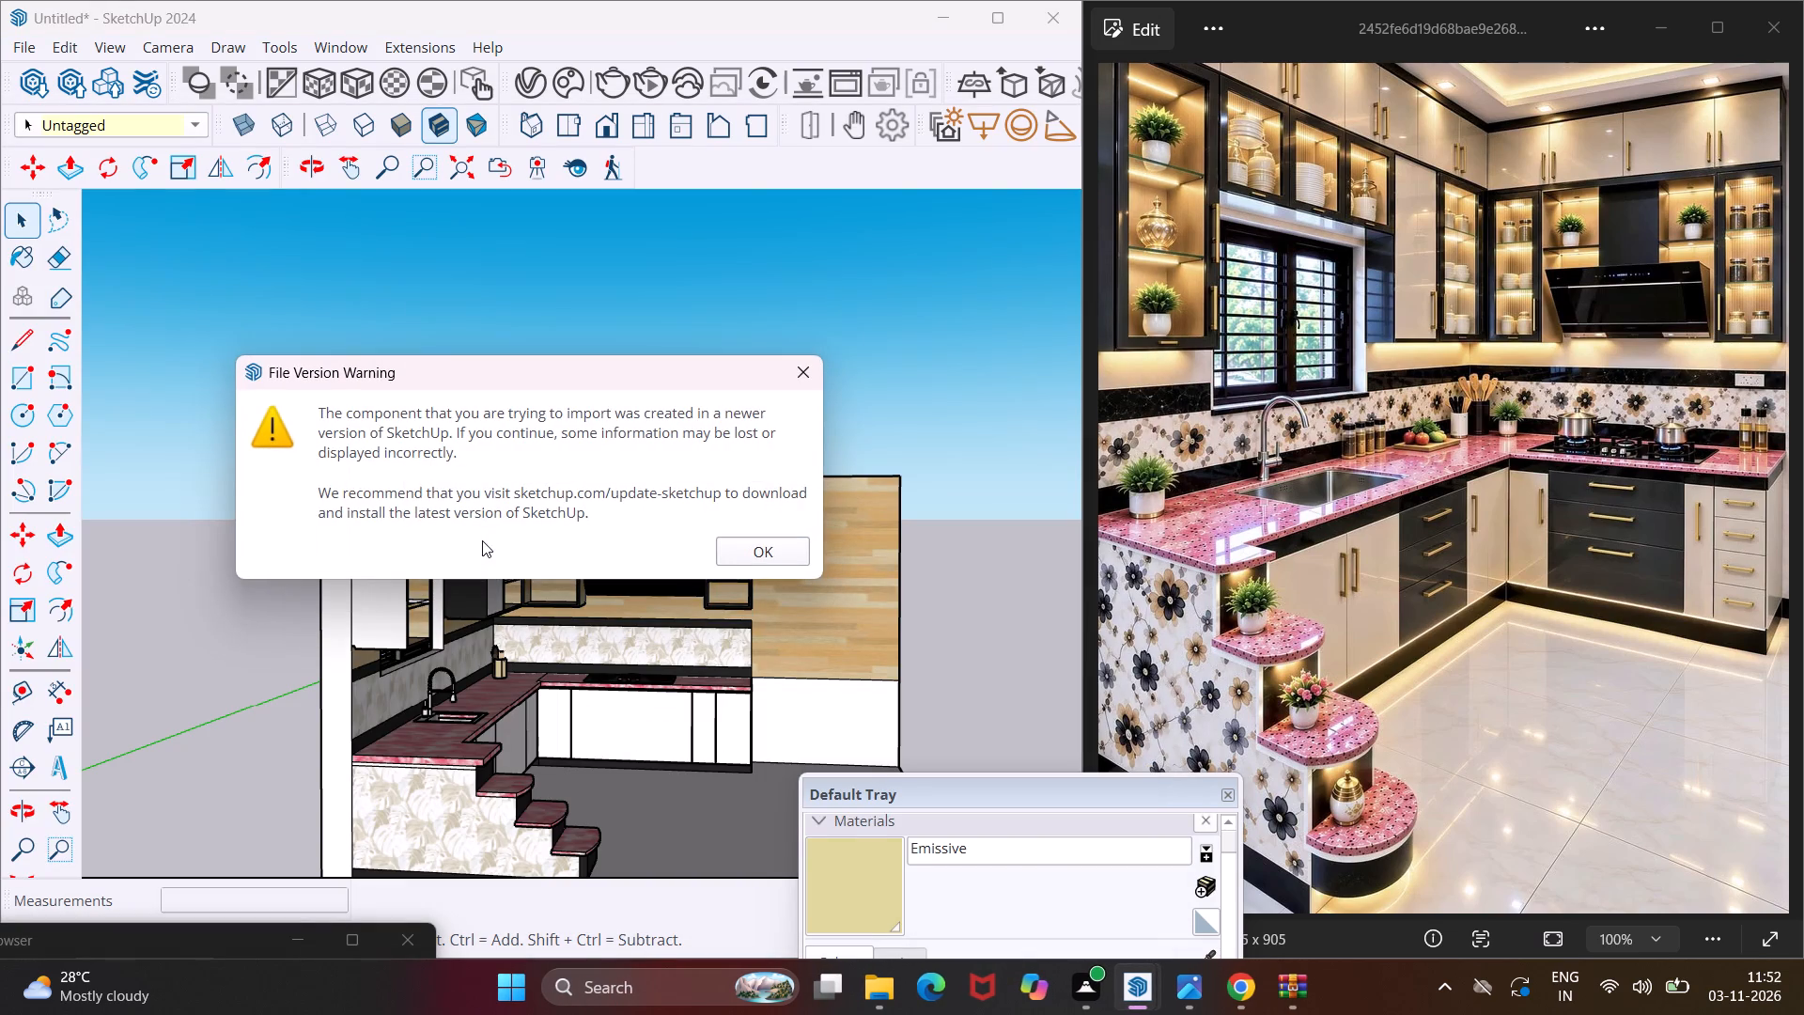
left_click(759, 562)
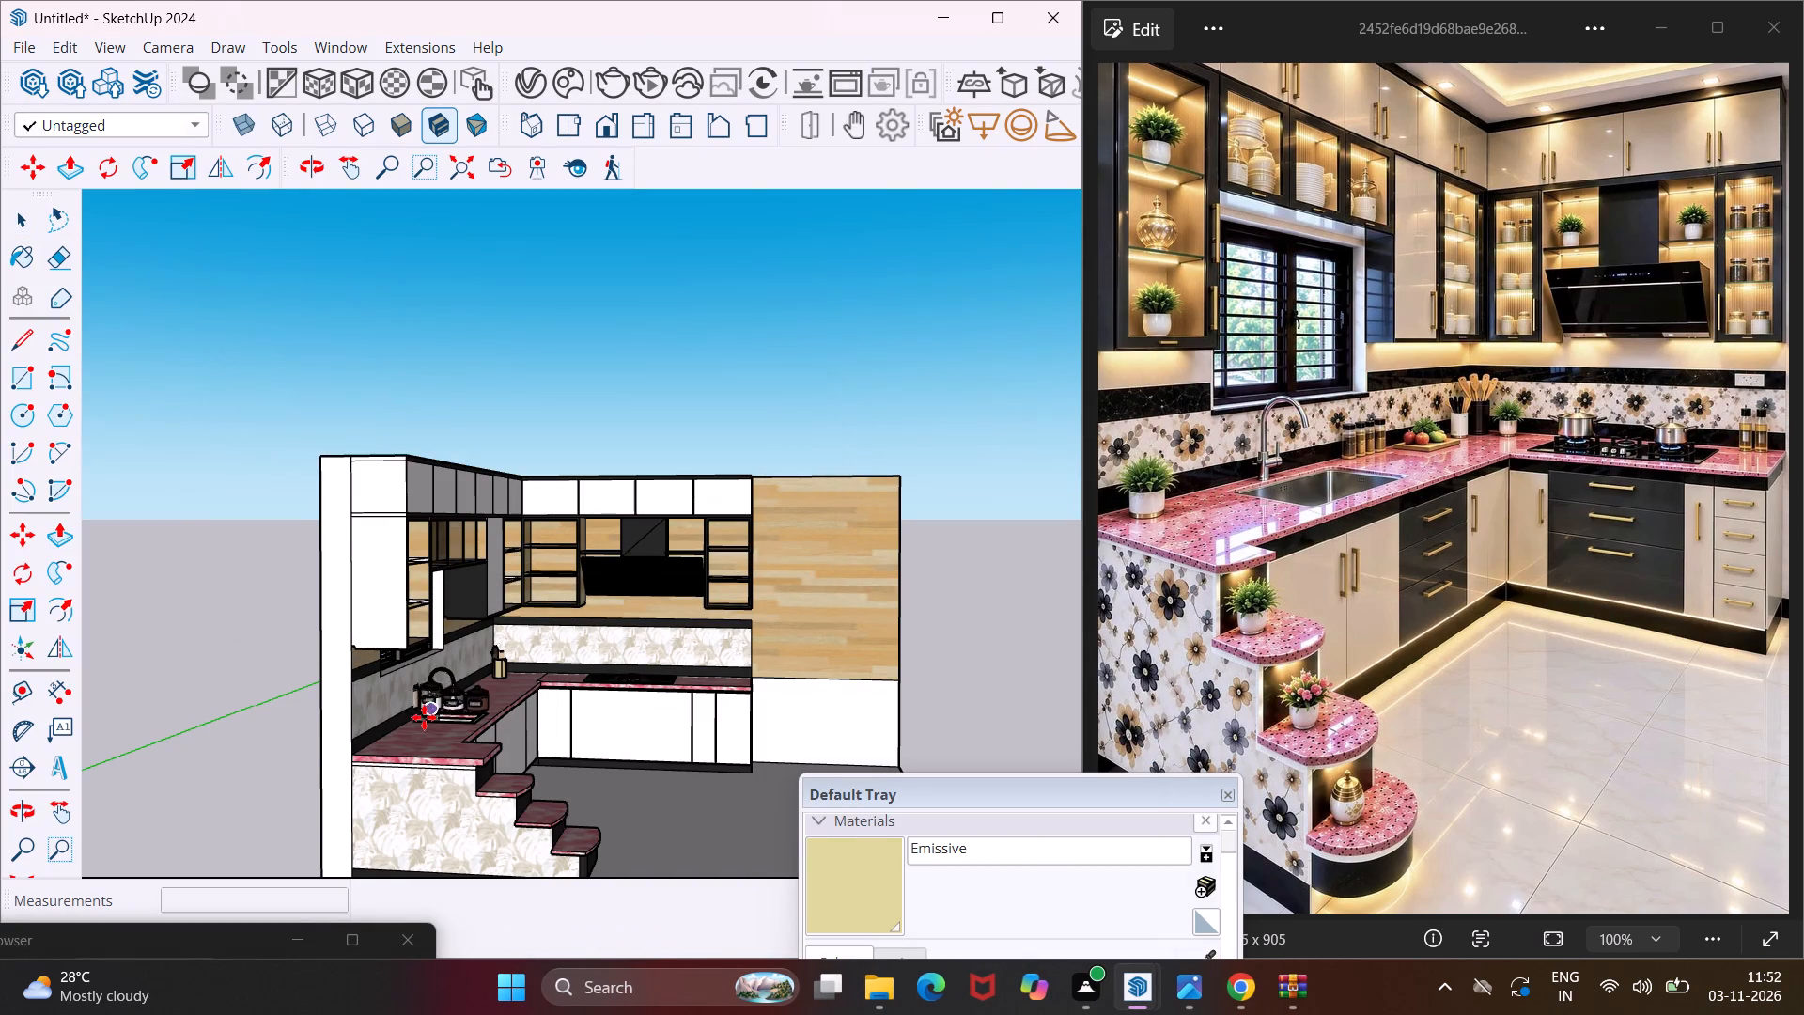
scroll(424, 717, "down", 6)
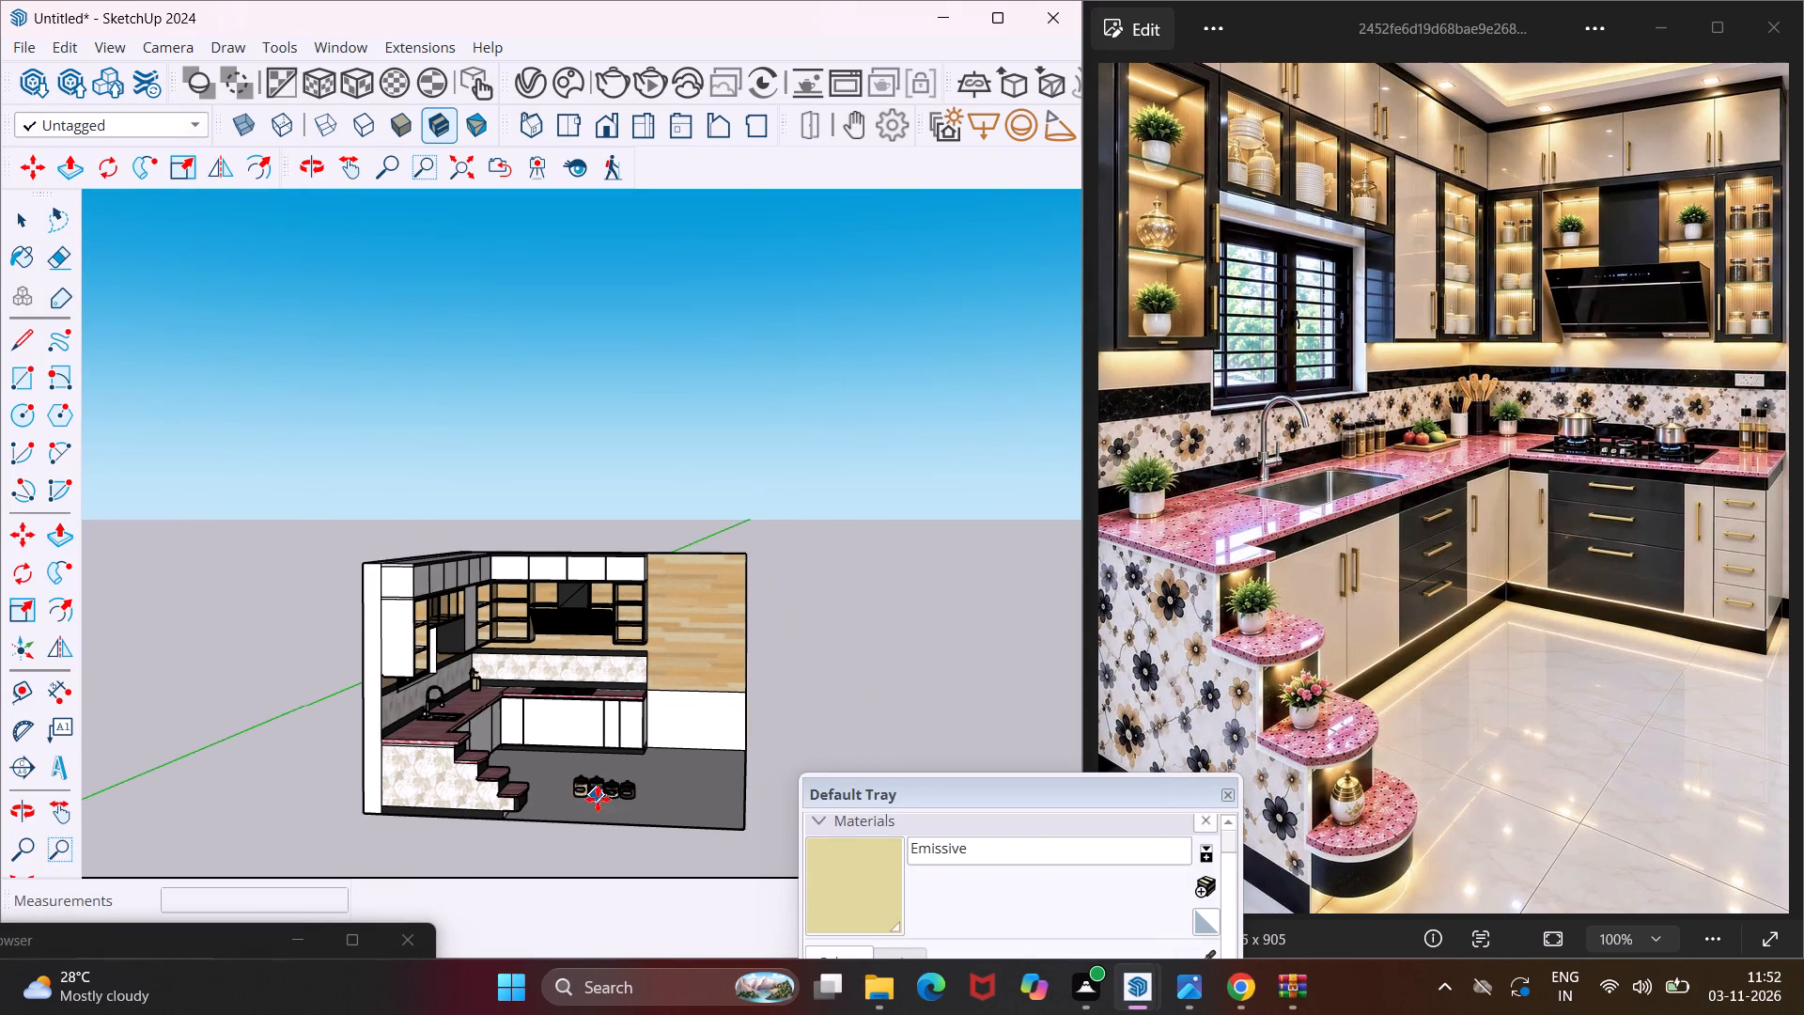
scroll(599, 800, "up", 6)
left_click(621, 800)
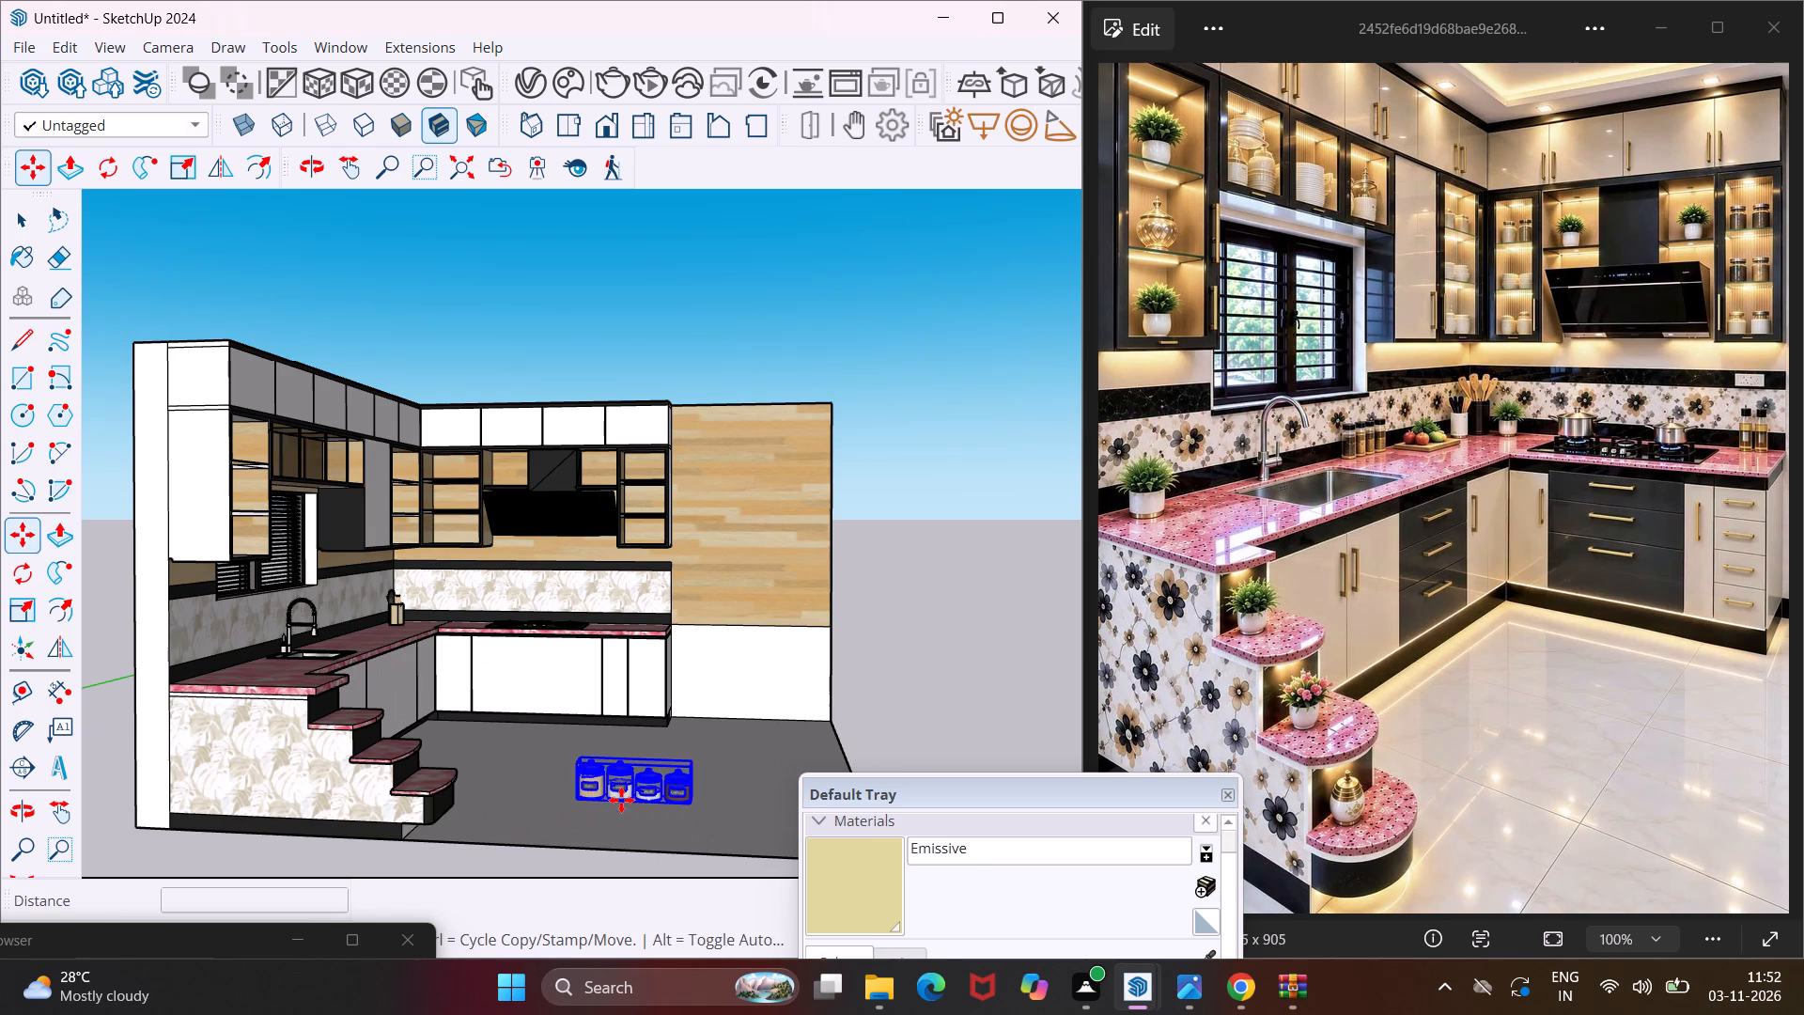
Load the 28 MB Kitchen utensils model with rows of tins and storage jars and place it on the ground beside the kitchen.
left_click(355, 50)
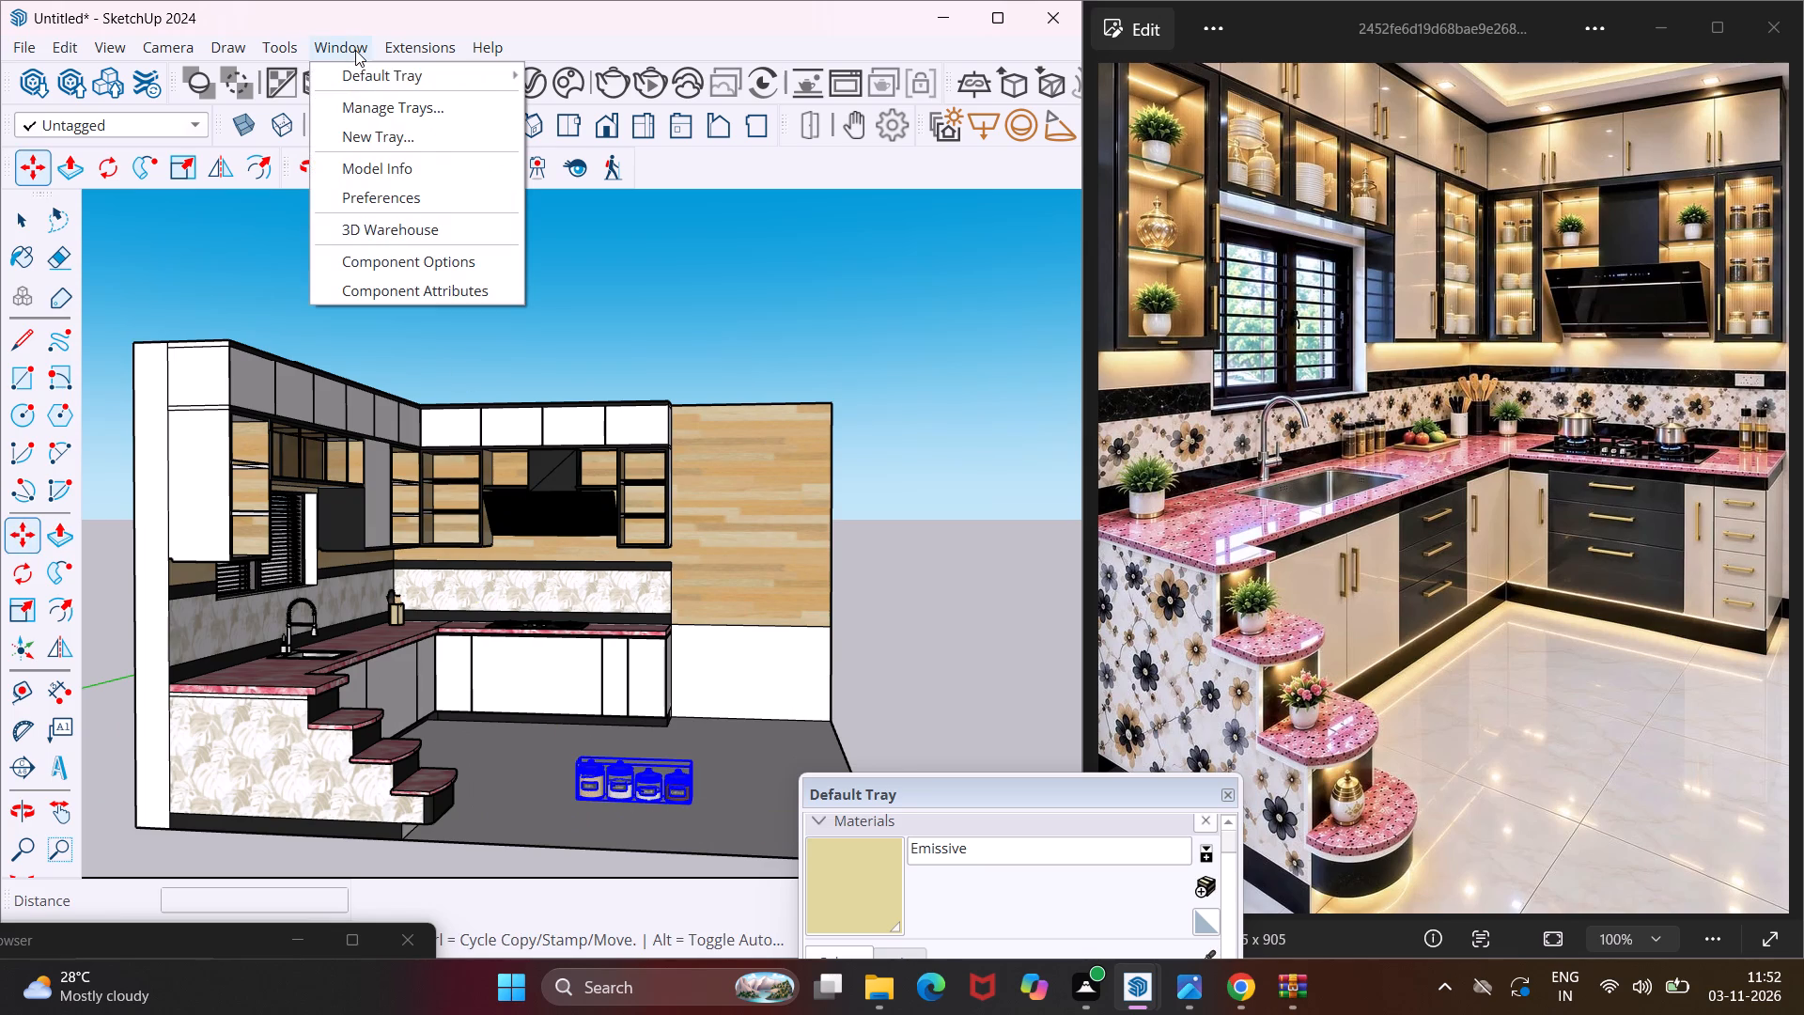
left_click(422, 222)
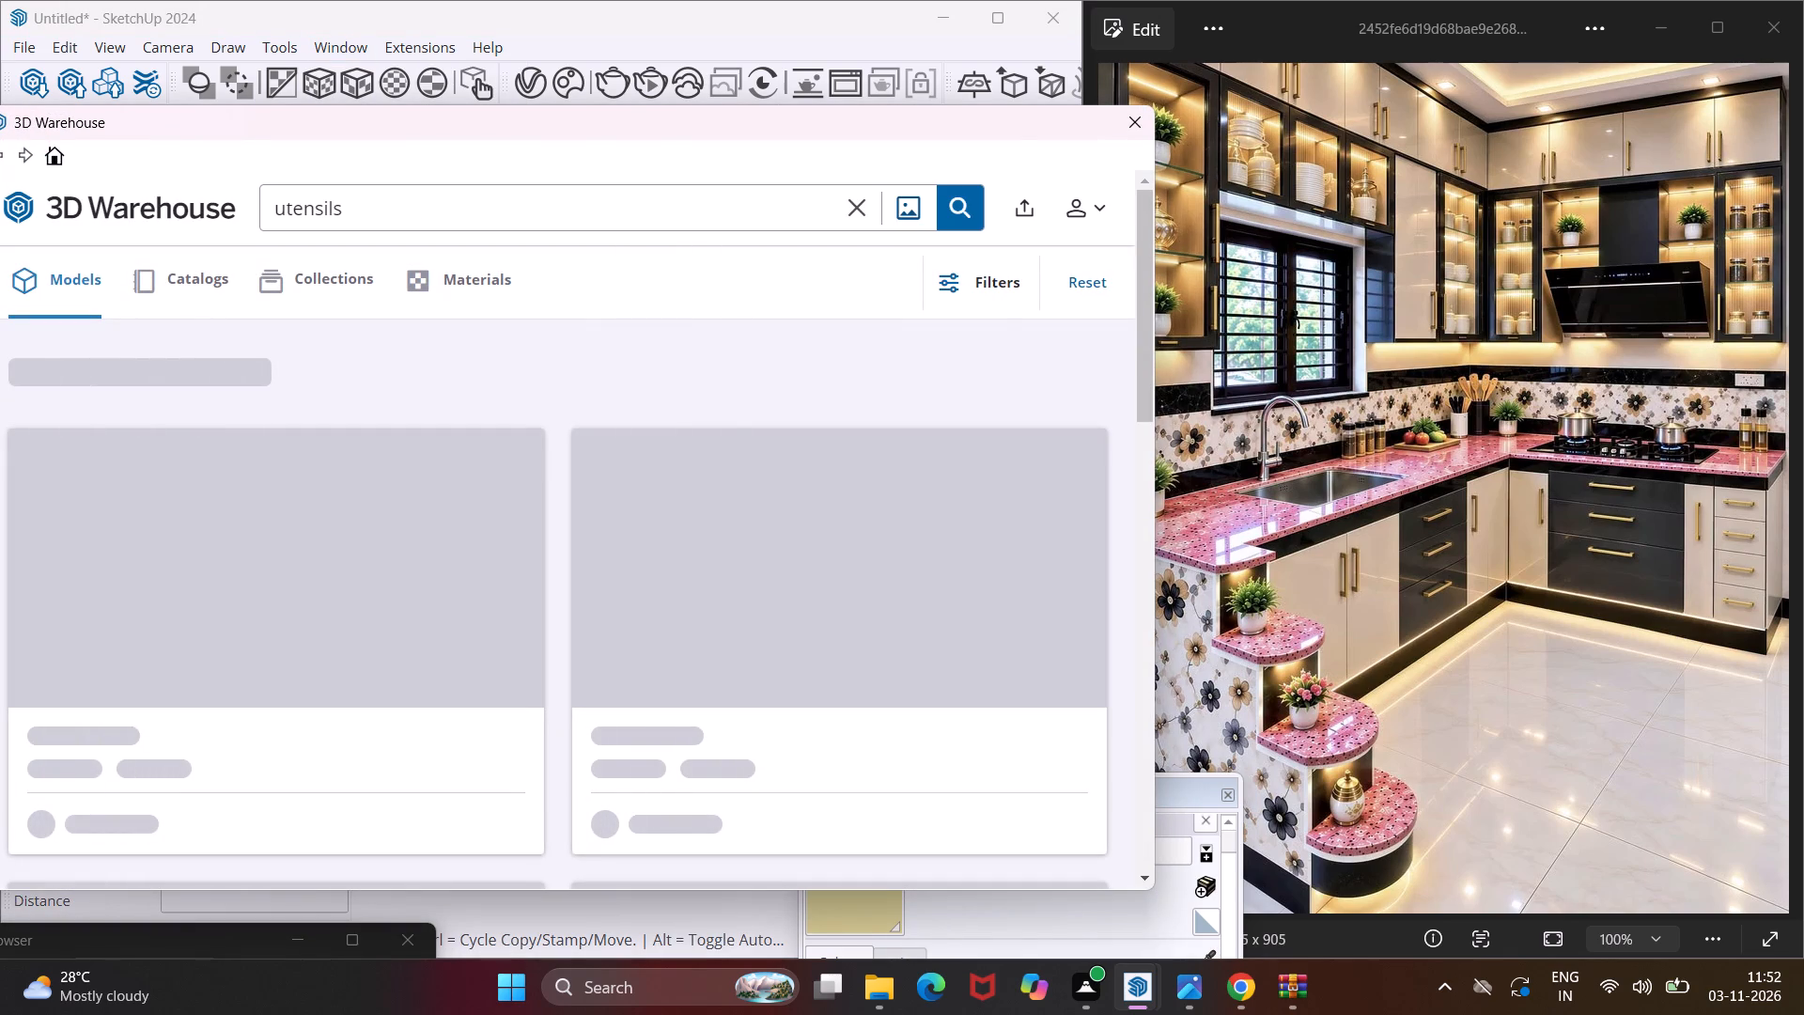
scroll(497, 388, "down", 4)
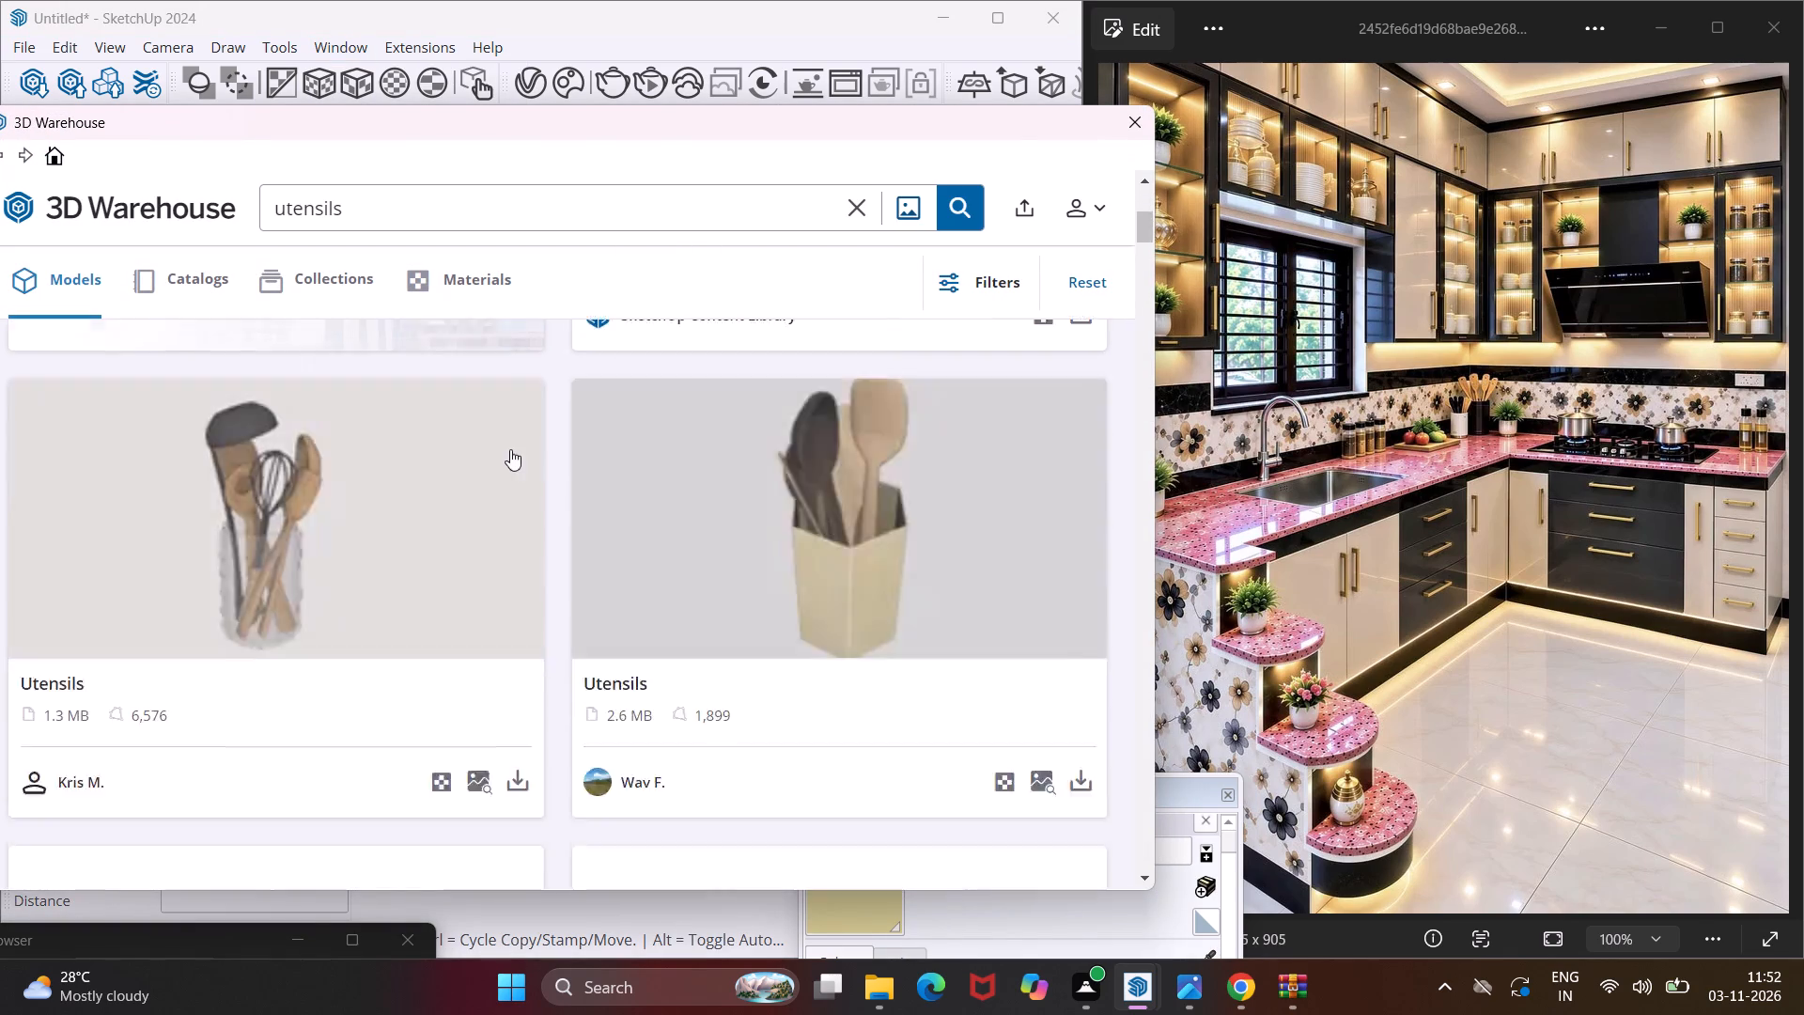
scroll(510, 449, "down", 16)
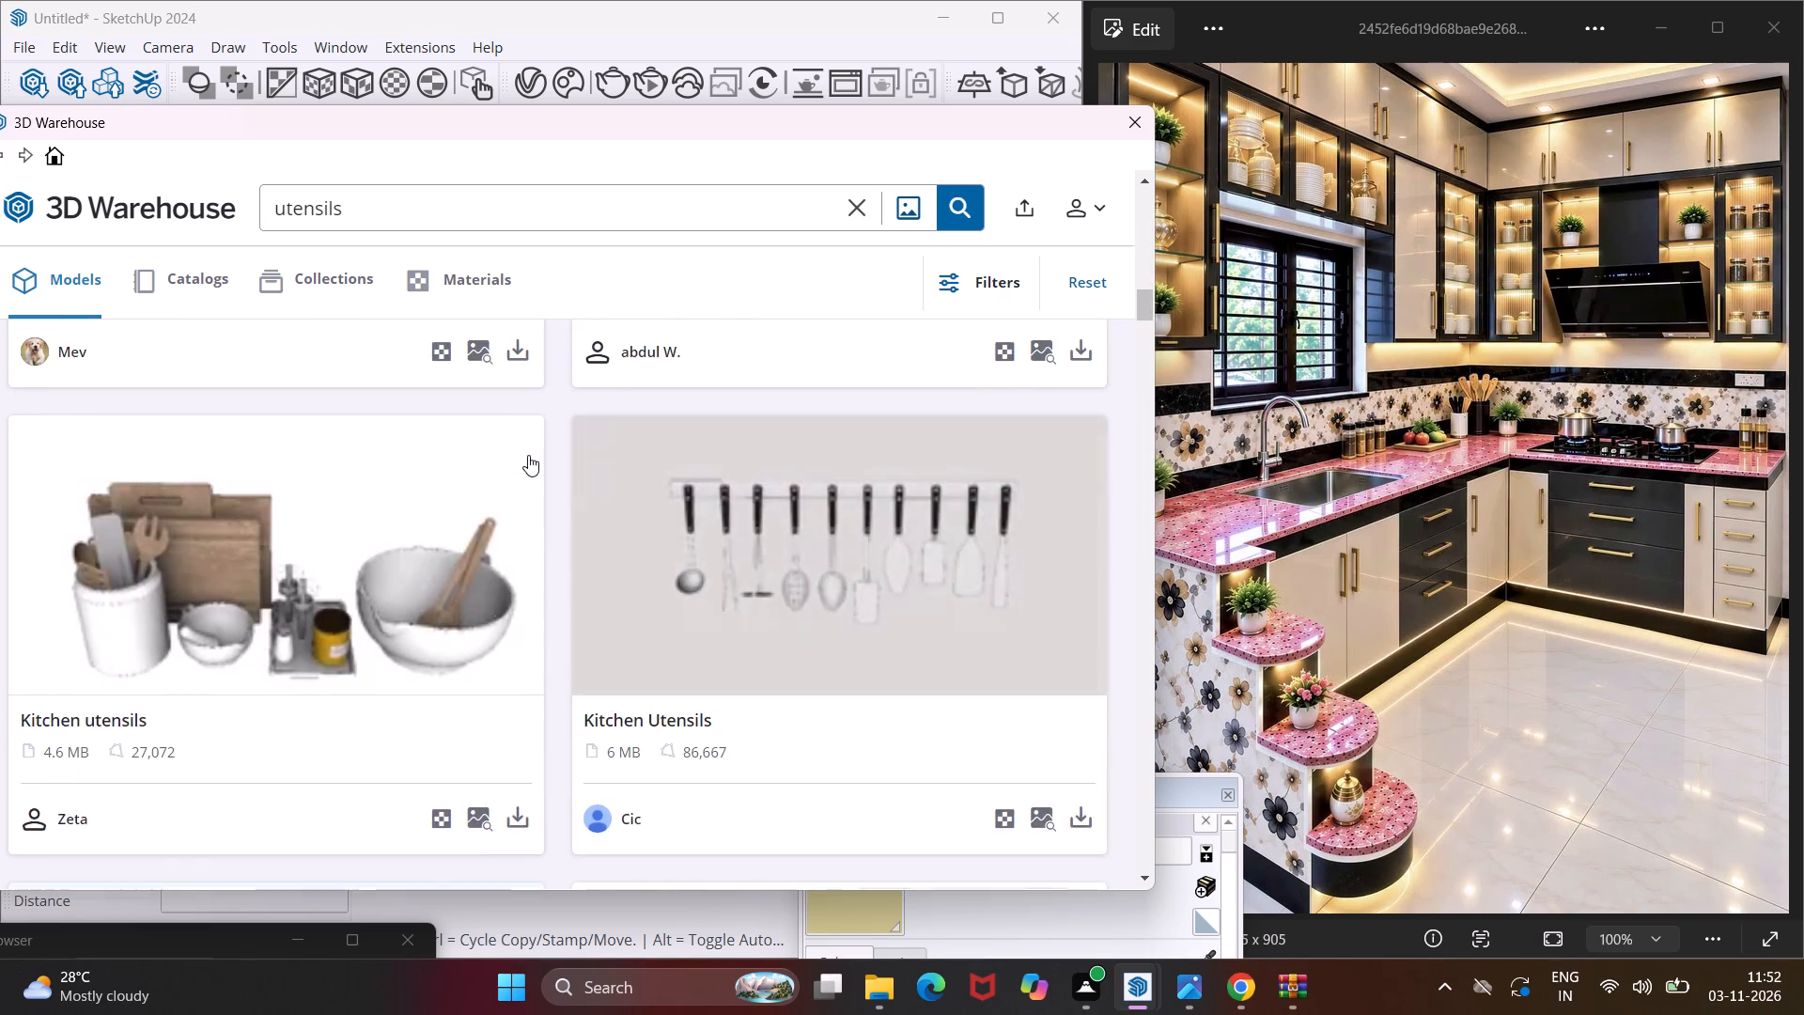
scroll(528, 455, "down", 13)
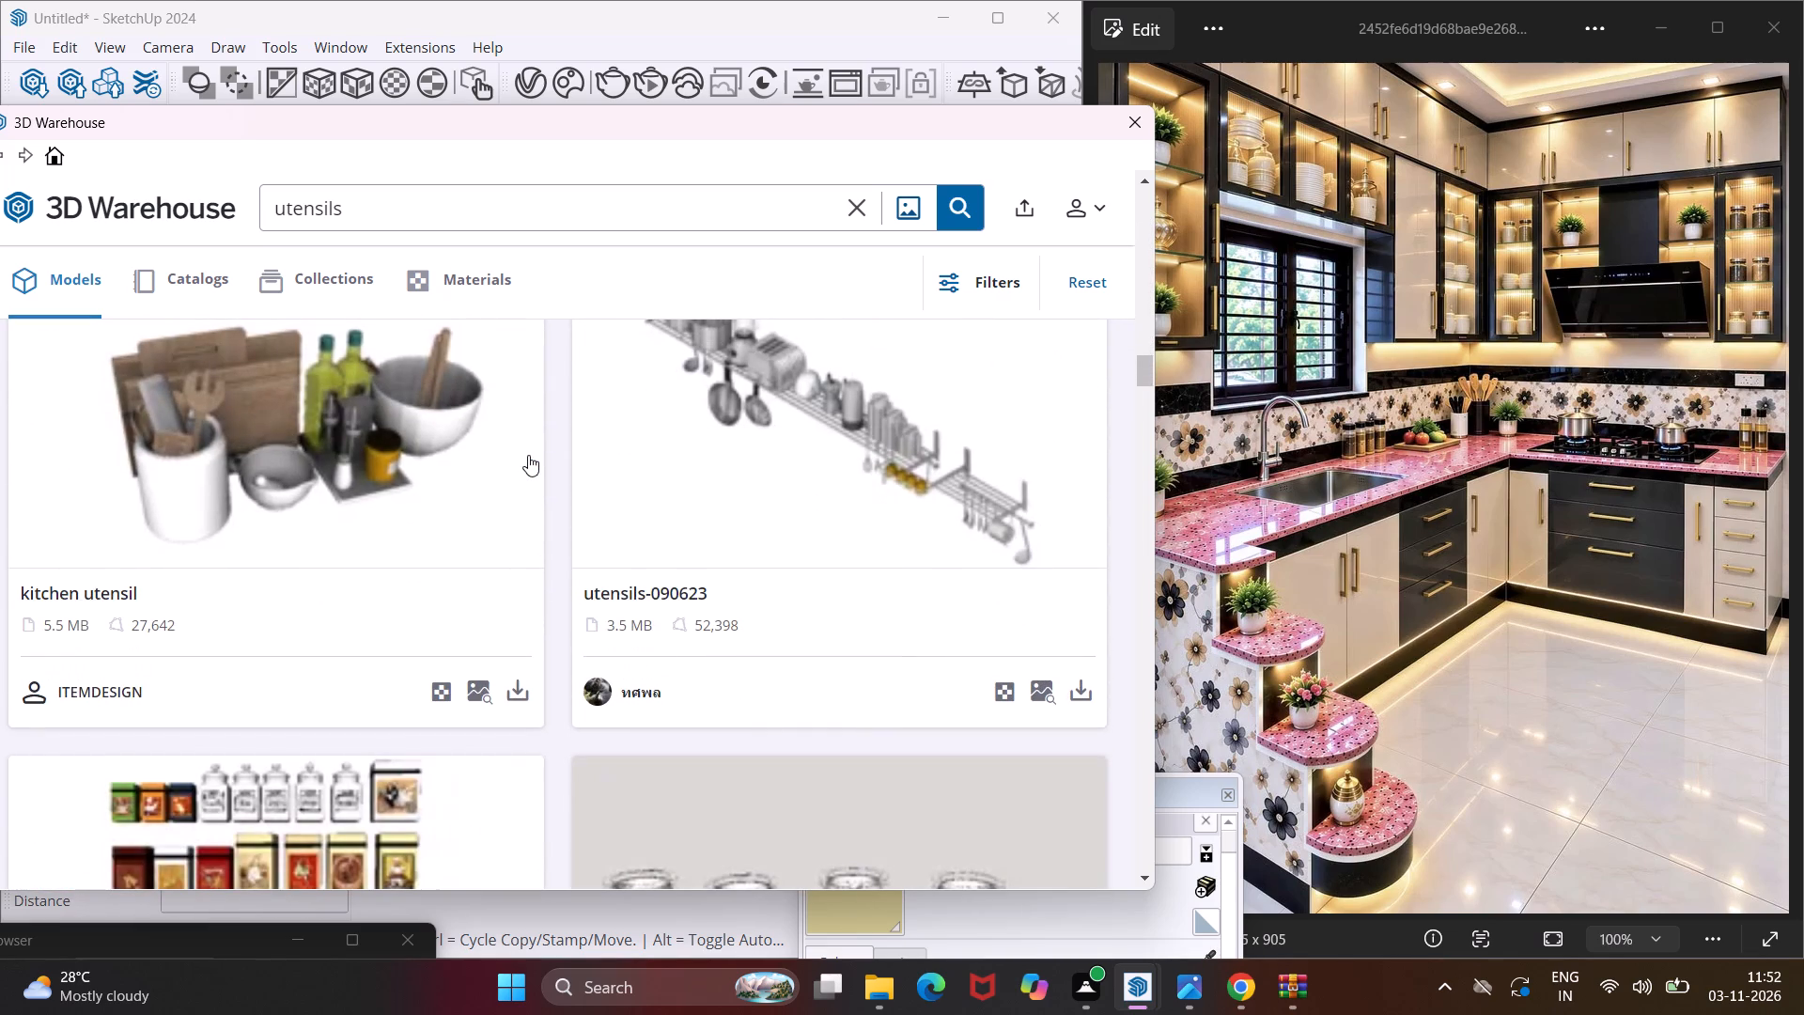
scroll(528, 455, "down", 2)
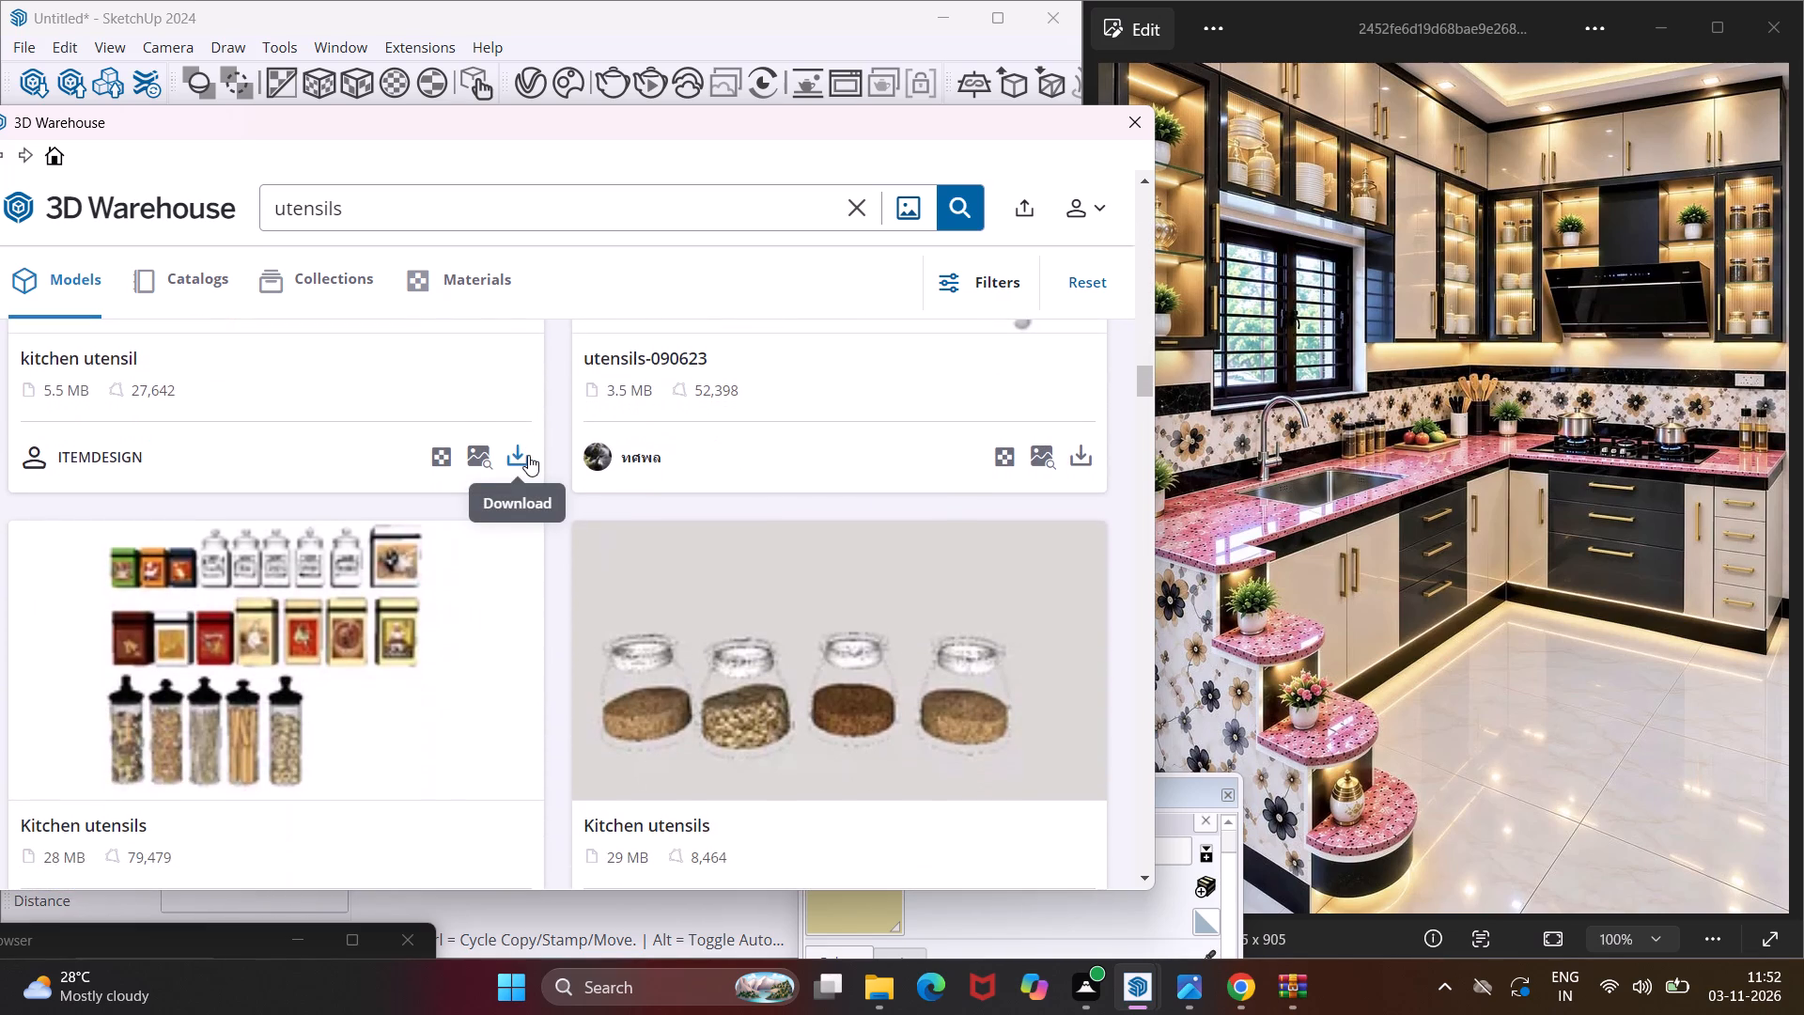
scroll(528, 455, "down", 1)
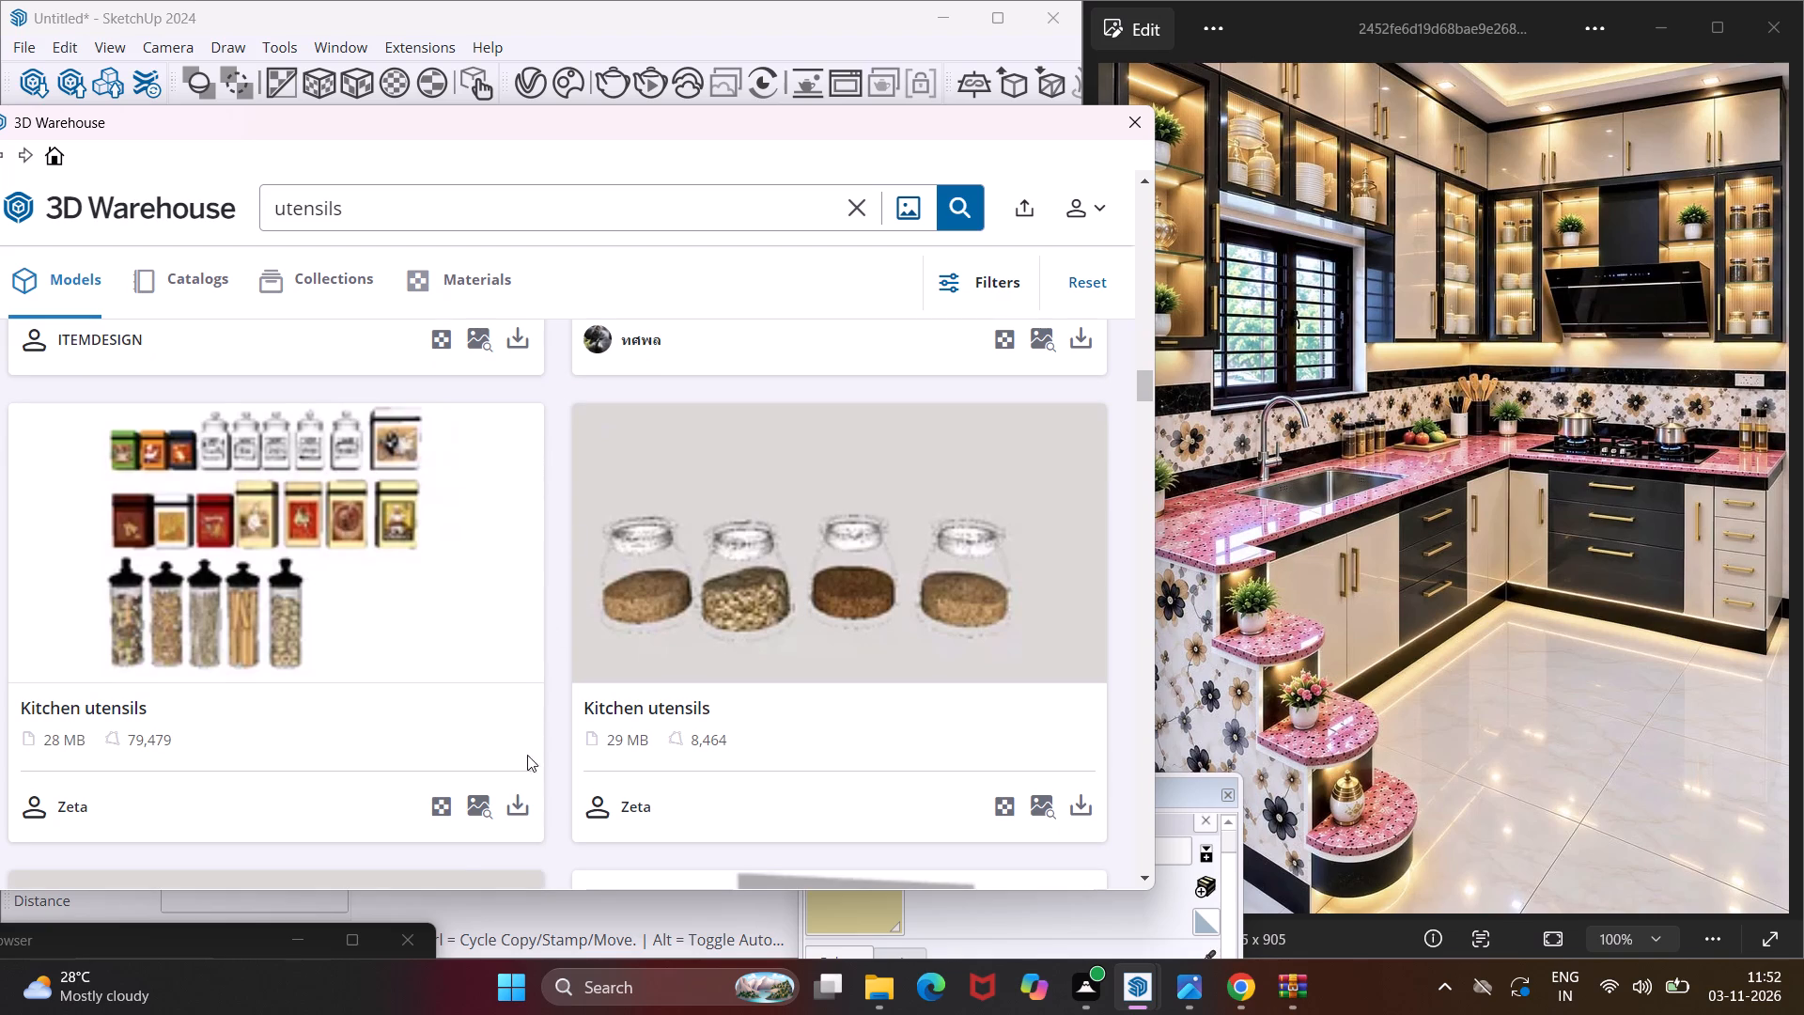
left_click(517, 801)
left_click(489, 528)
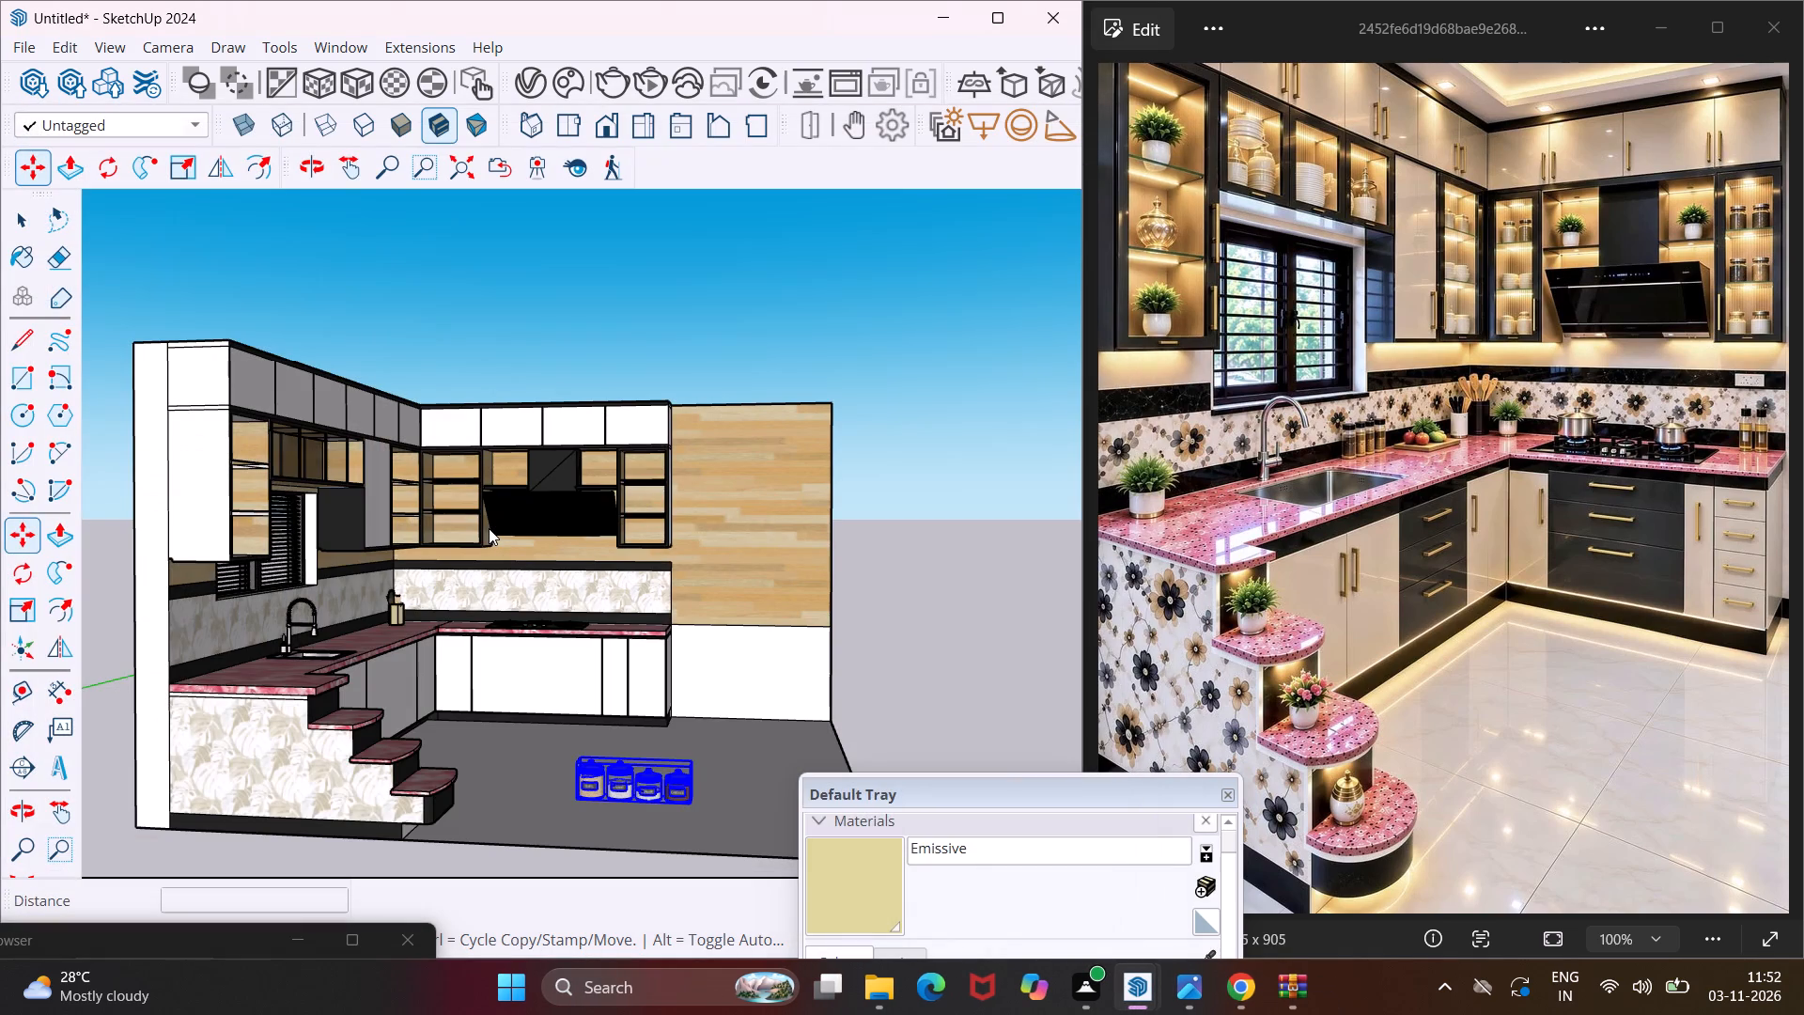
scroll(489, 528, "down", 3)
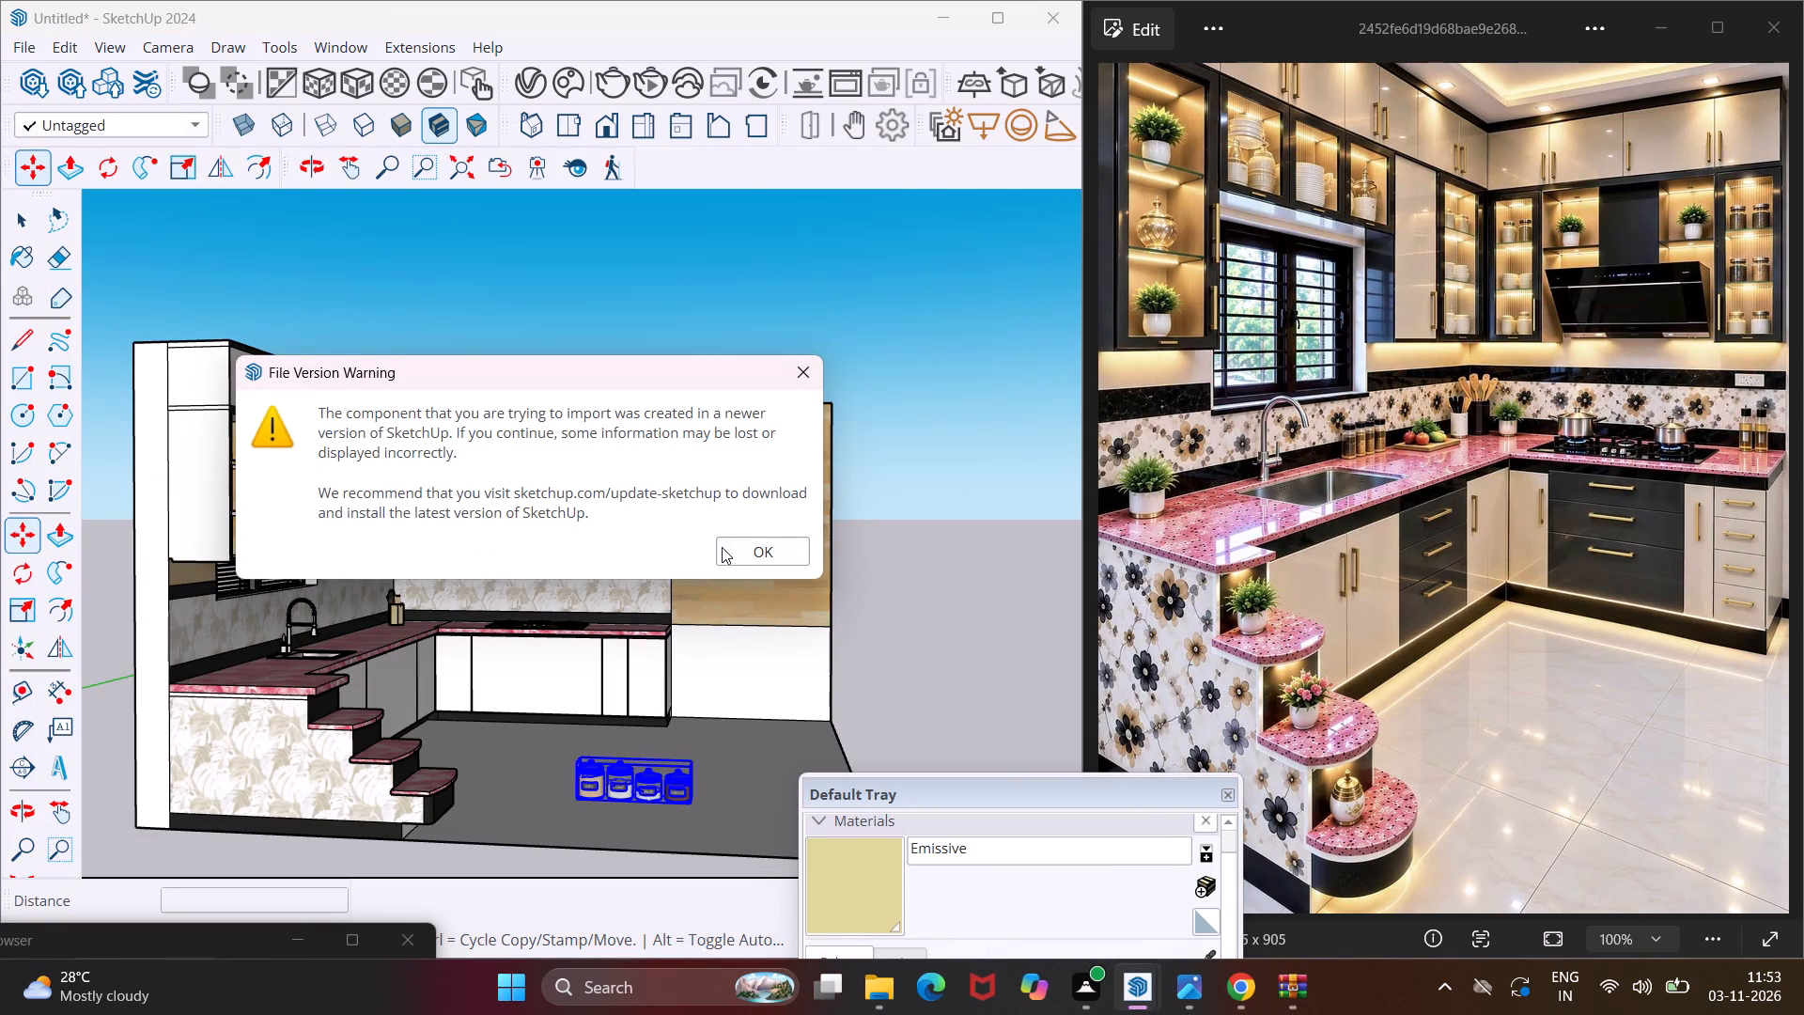
left_click(728, 547)
middle_click_drag(439, 647, 463, 795)
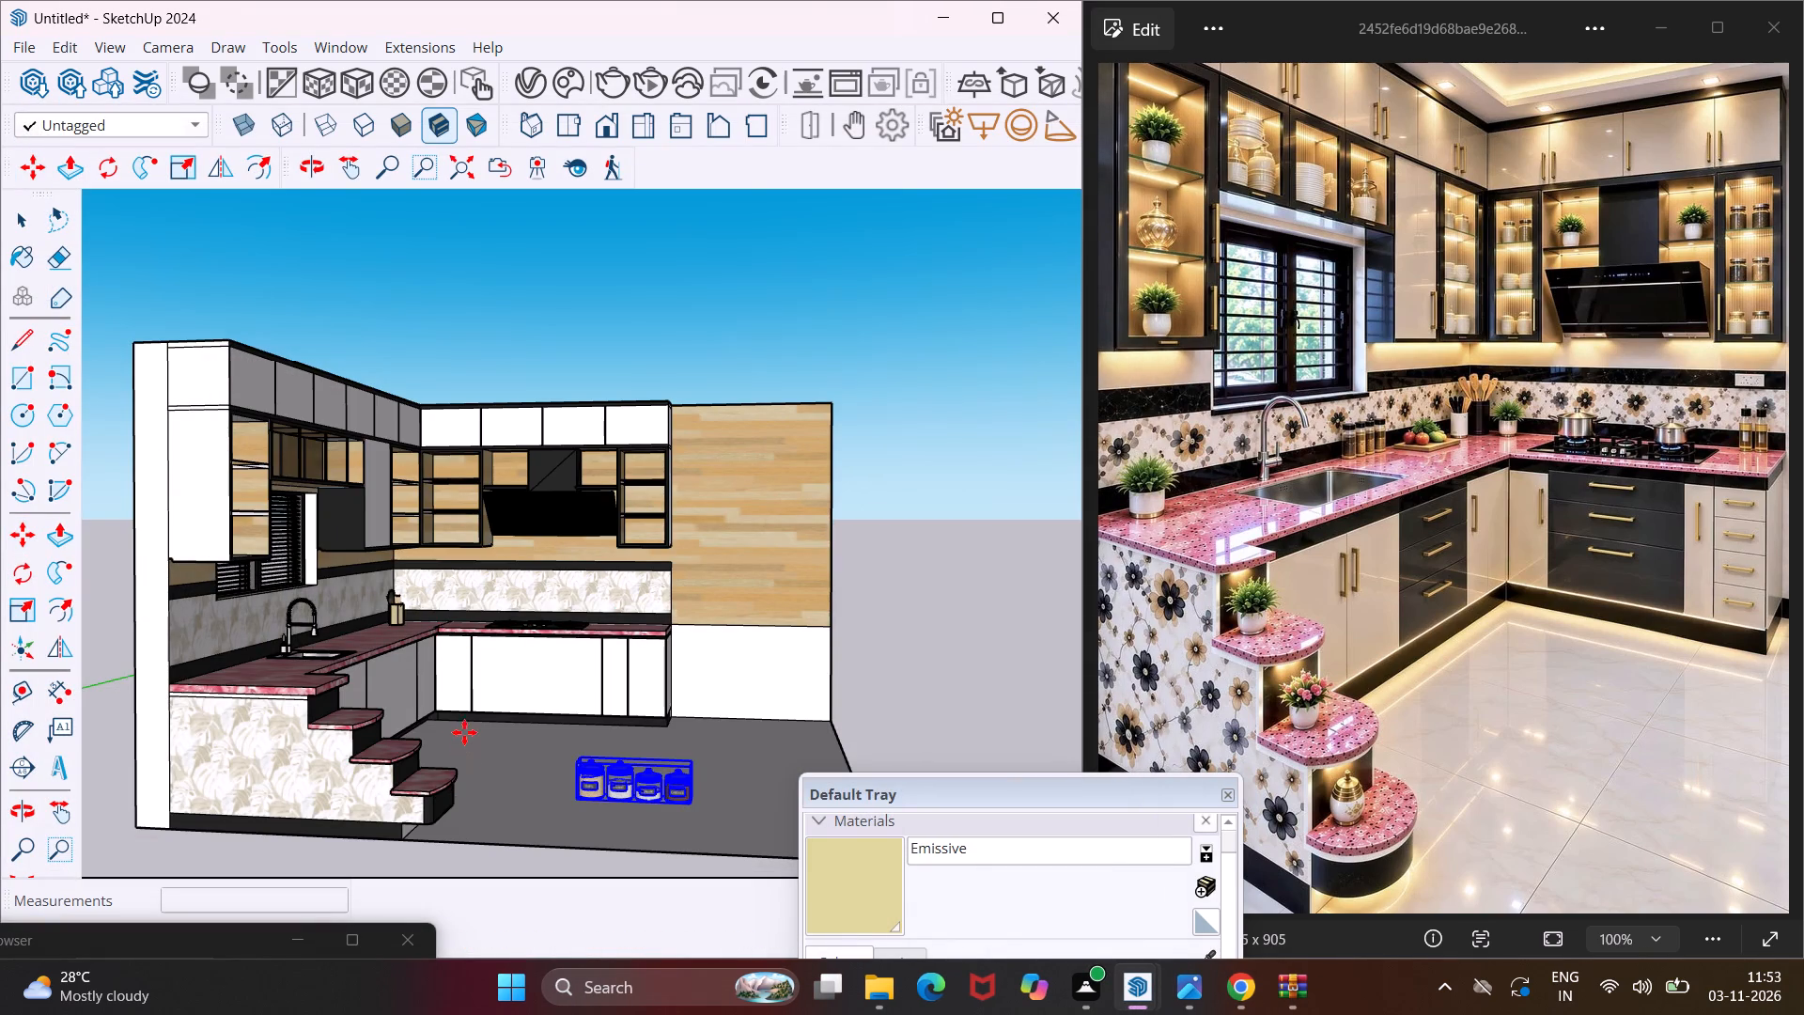
scroll(458, 724, "down", 6)
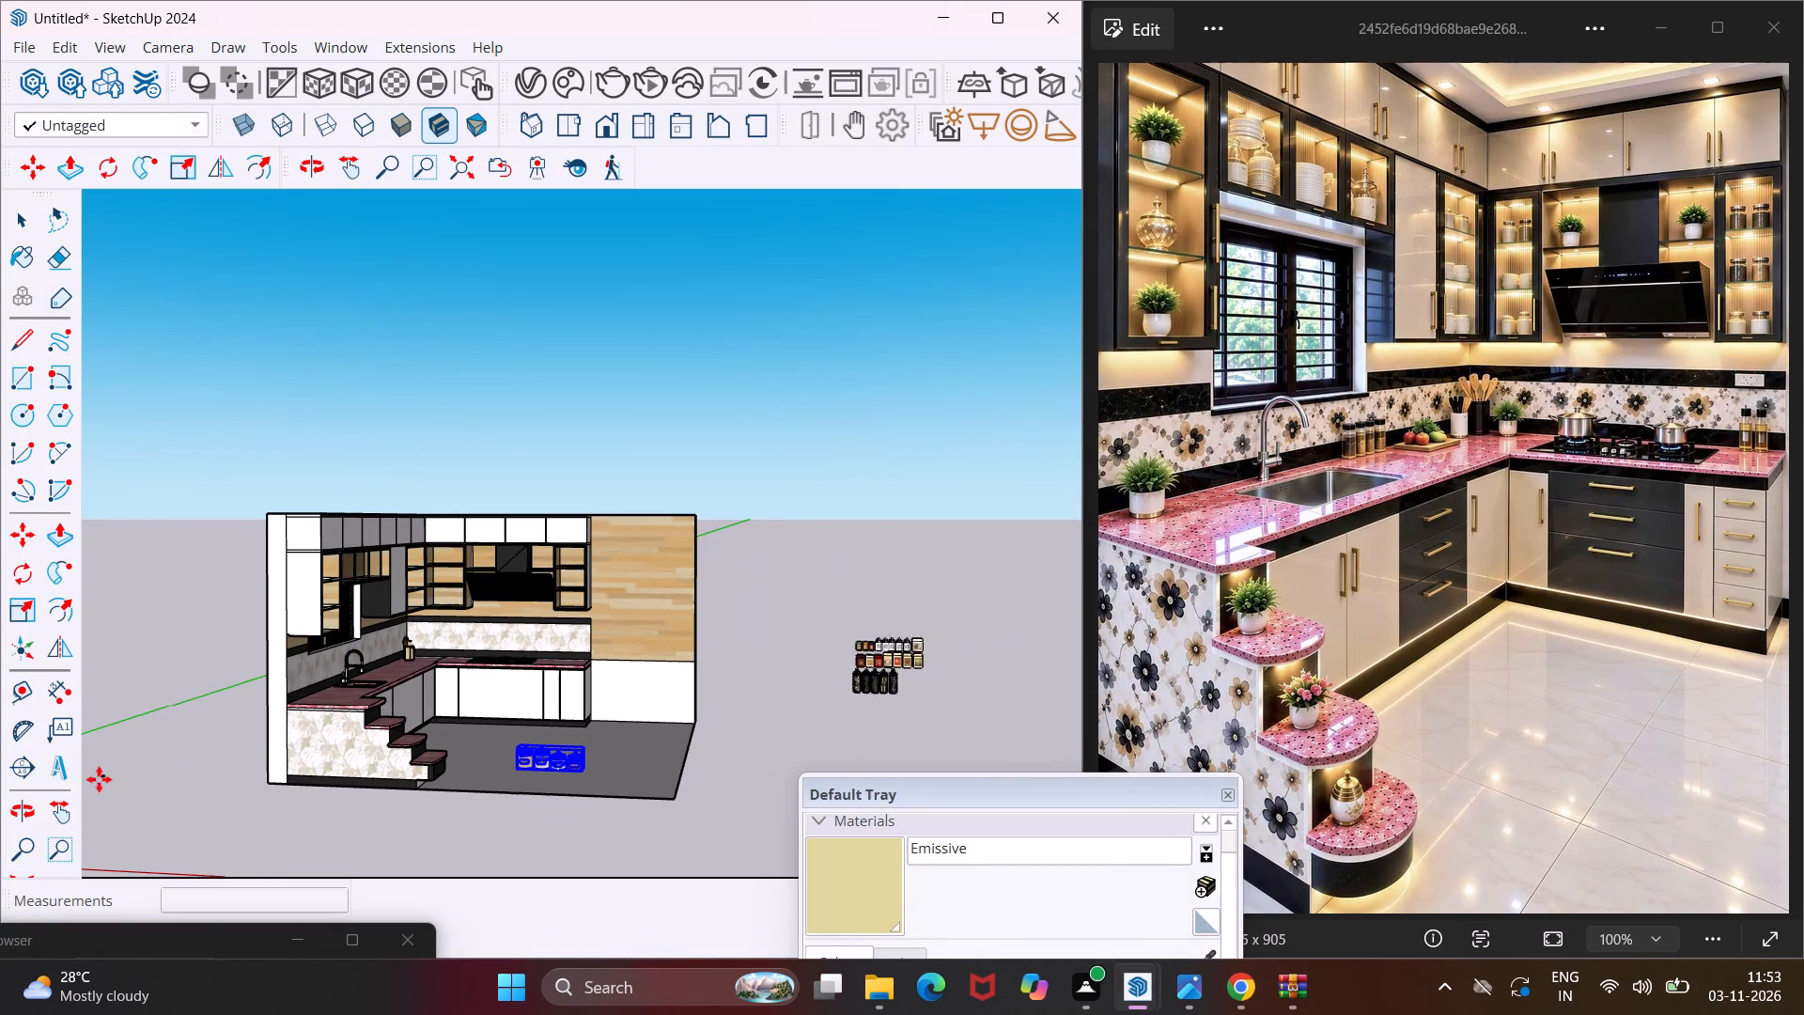
scroll(86, 743, "down", 1)
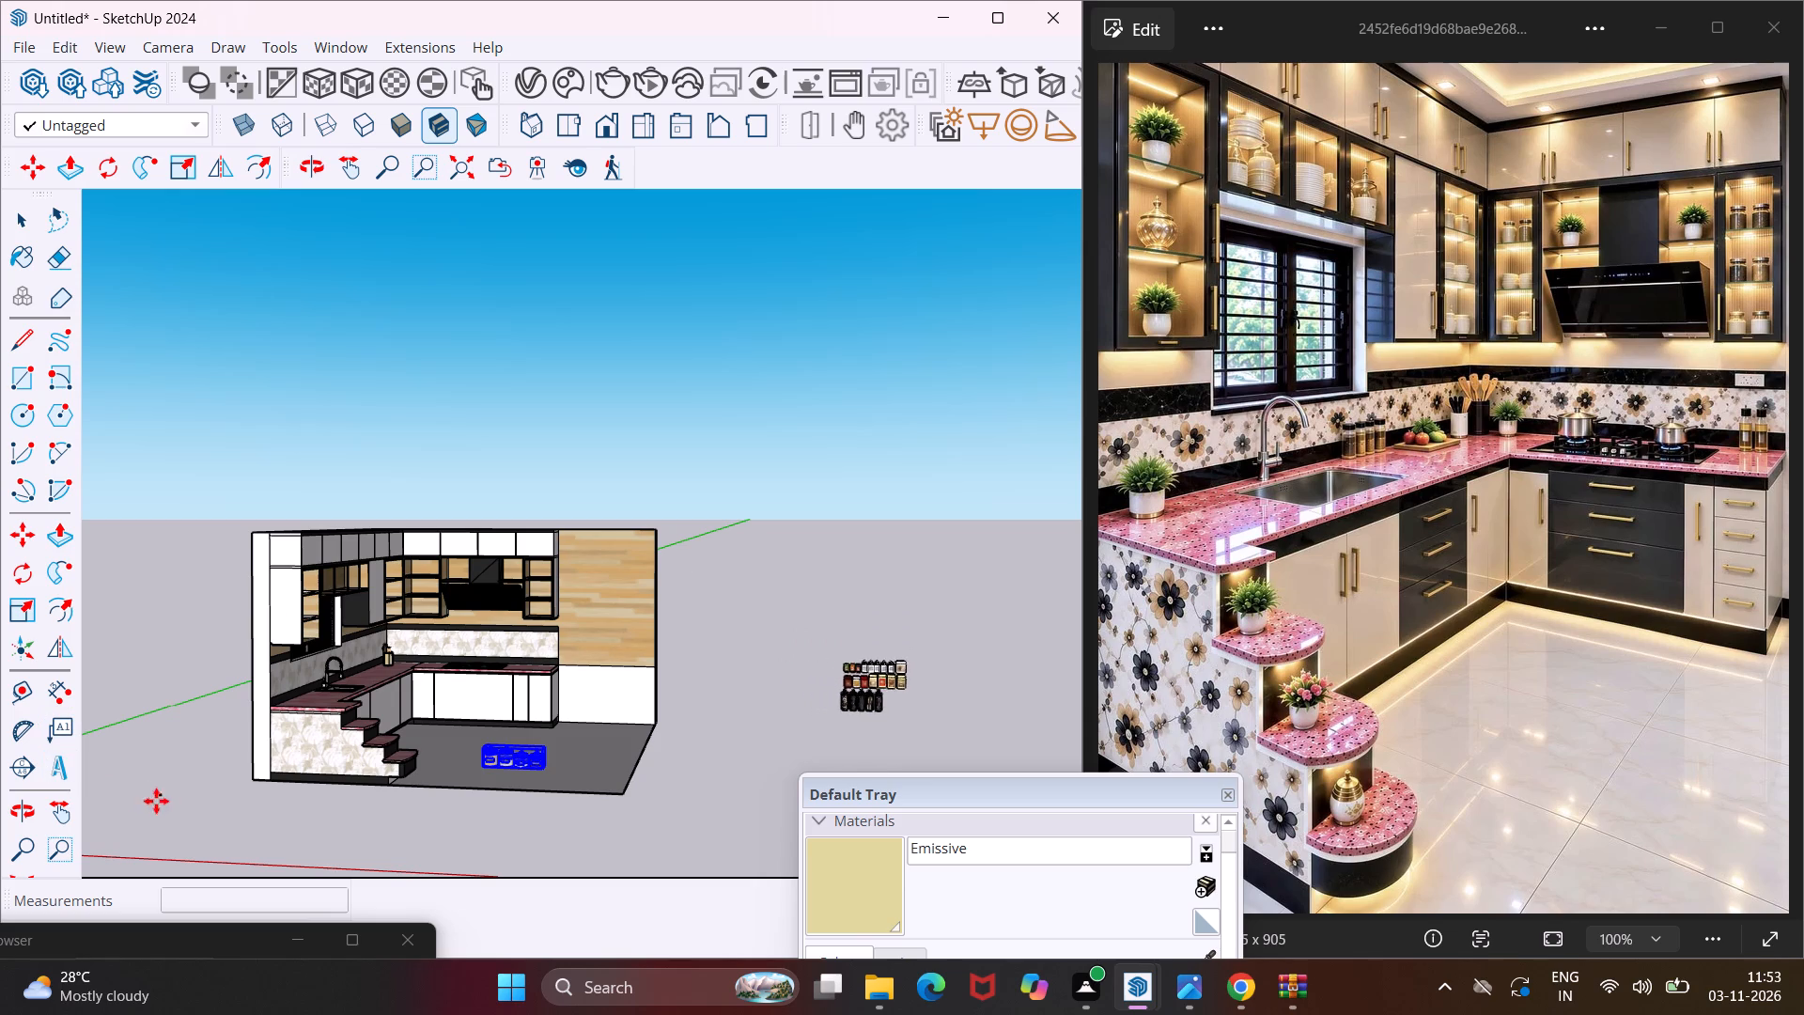
left_click(124, 811)
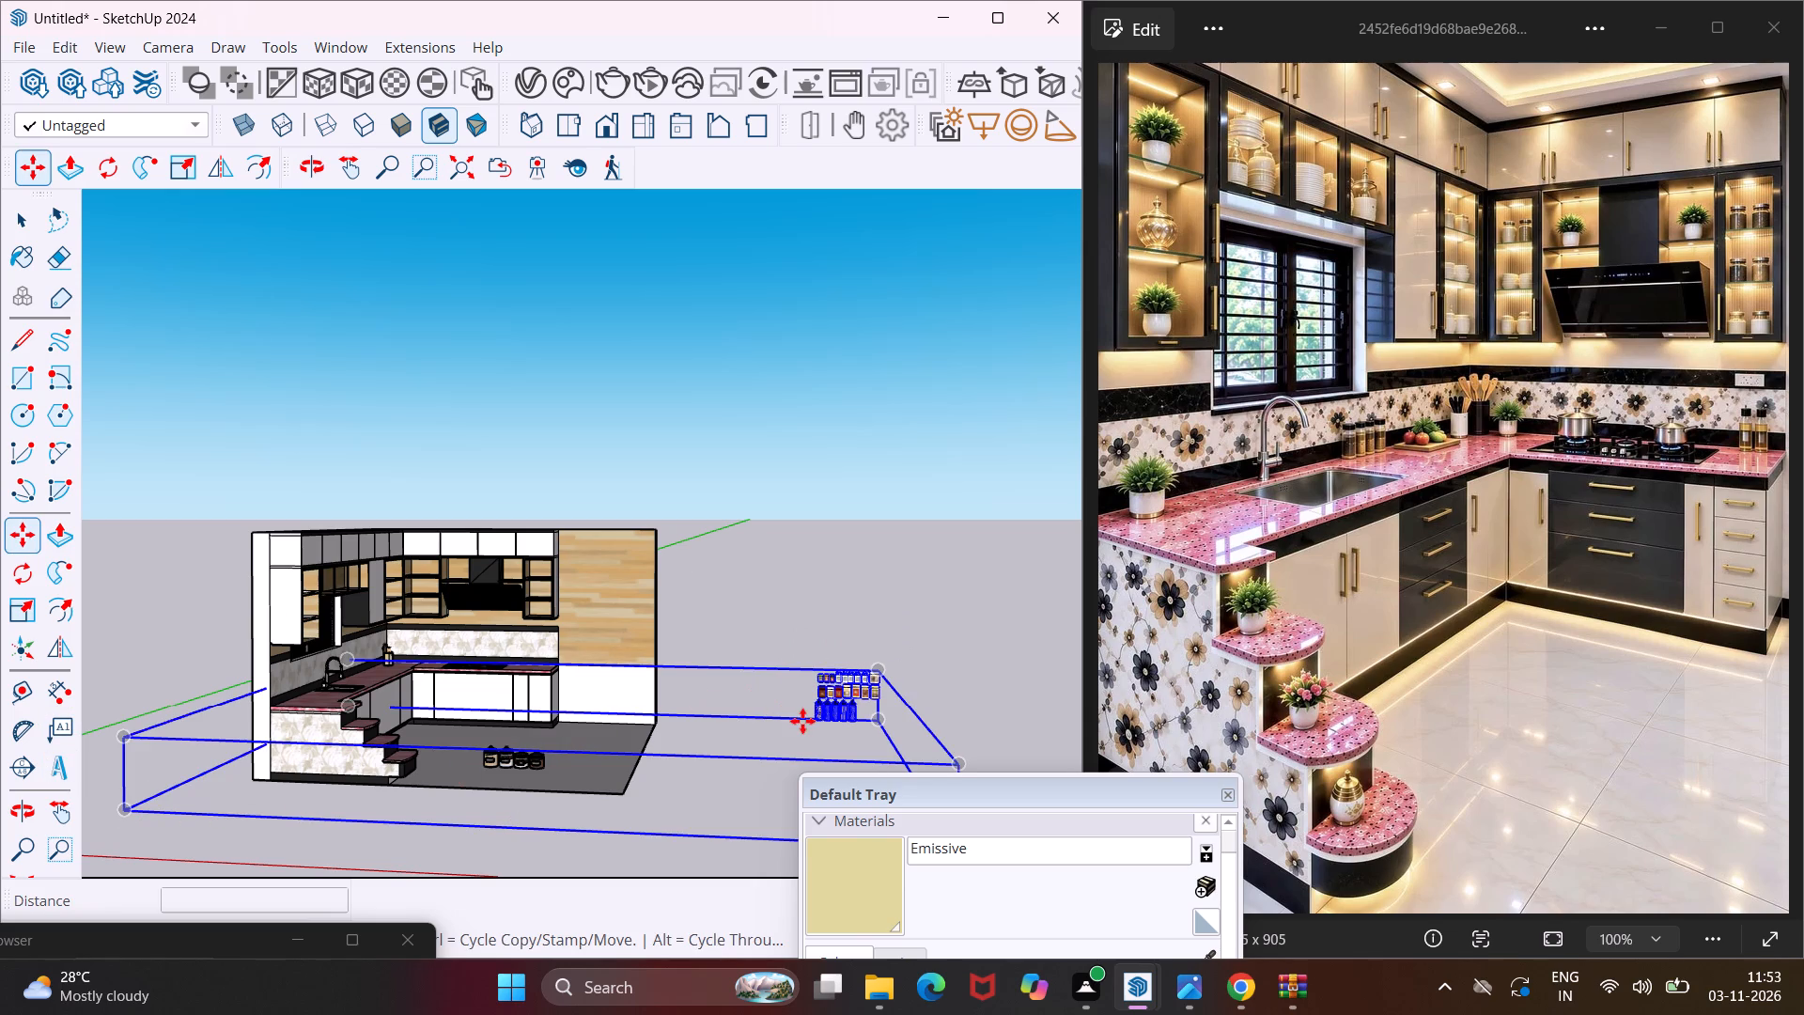
Load the 3.3 MB Kitchen utensils model with five spice jars and two sauce tins from the 3D Warehouse utensils search.
left_click(331, 40)
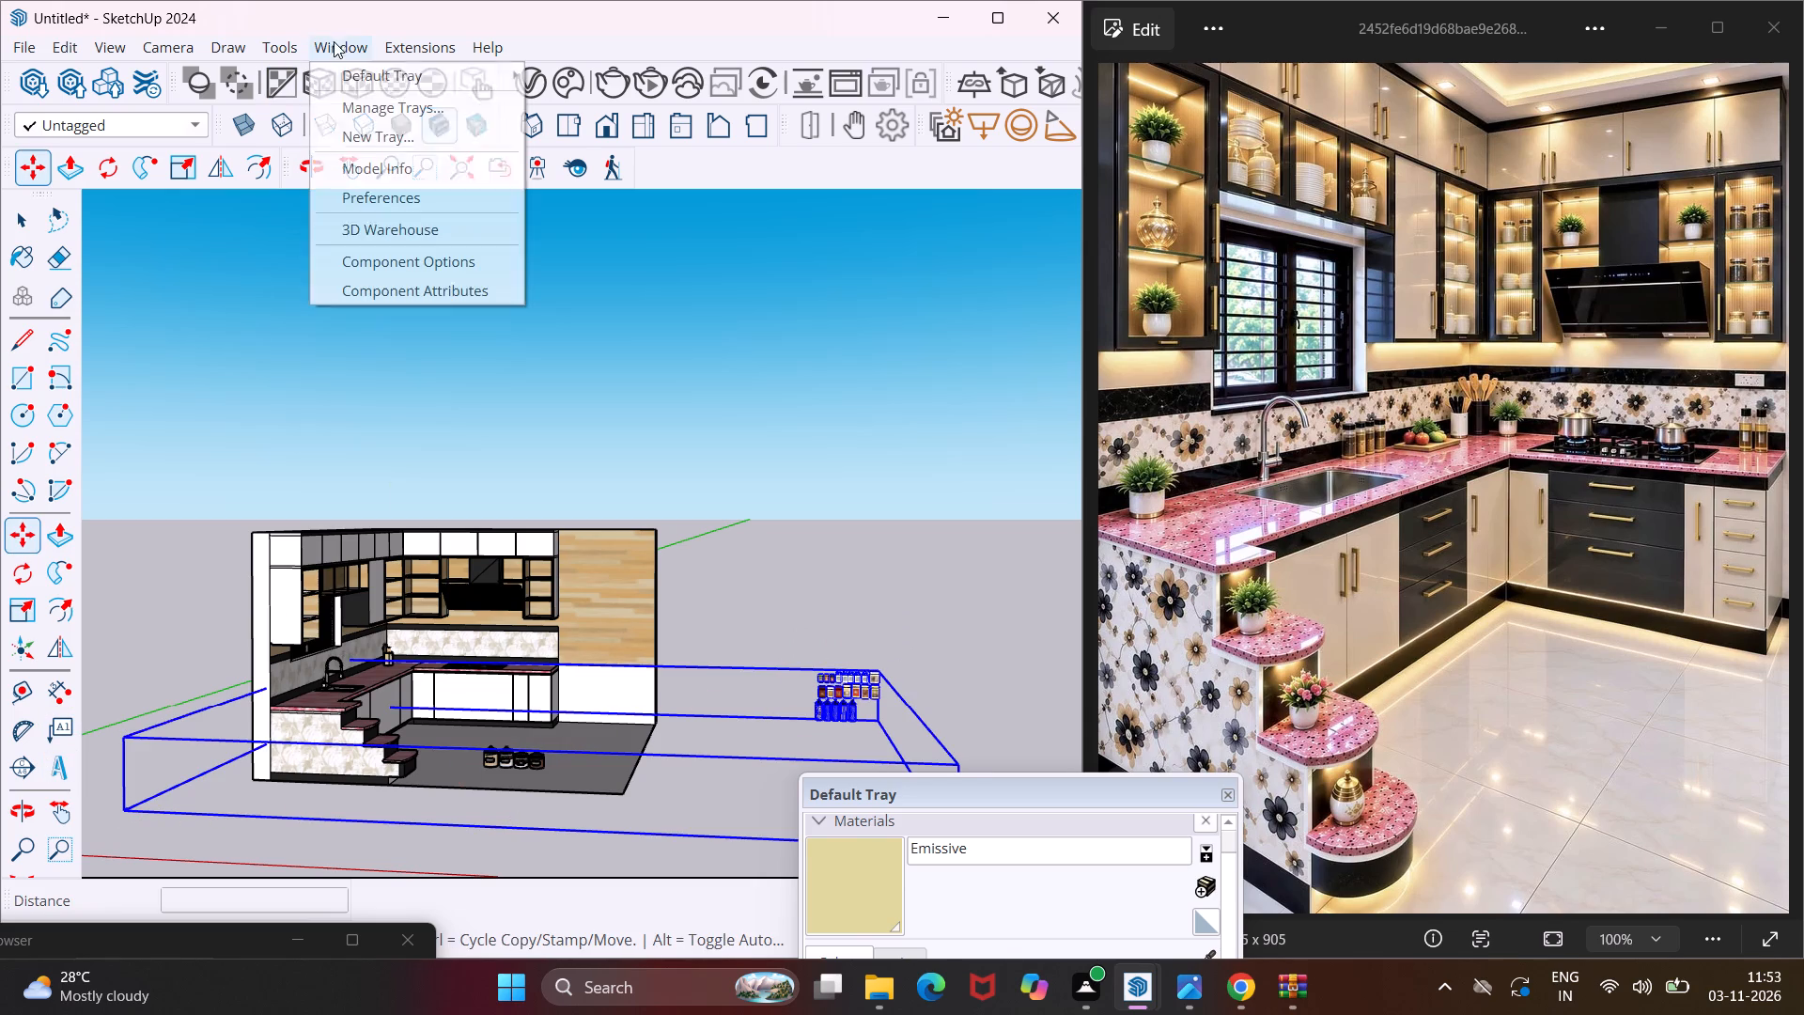
left_click(381, 215)
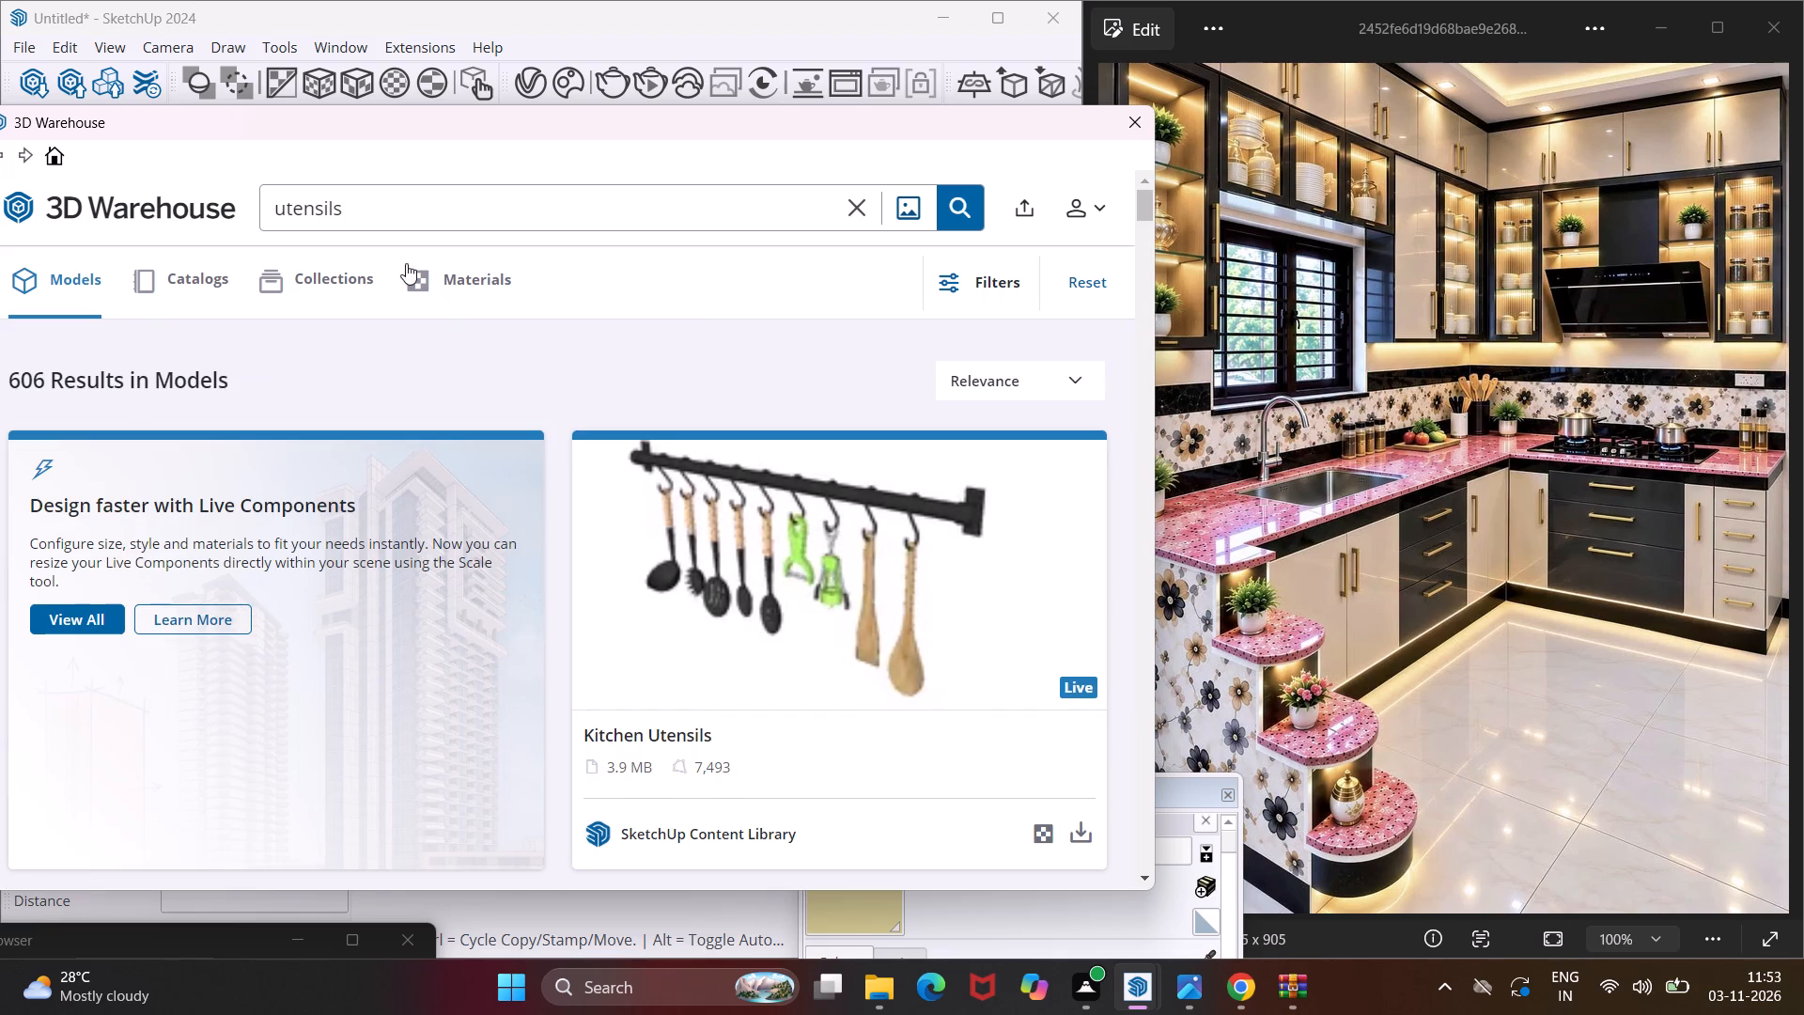
scroll(454, 438, "down", 17)
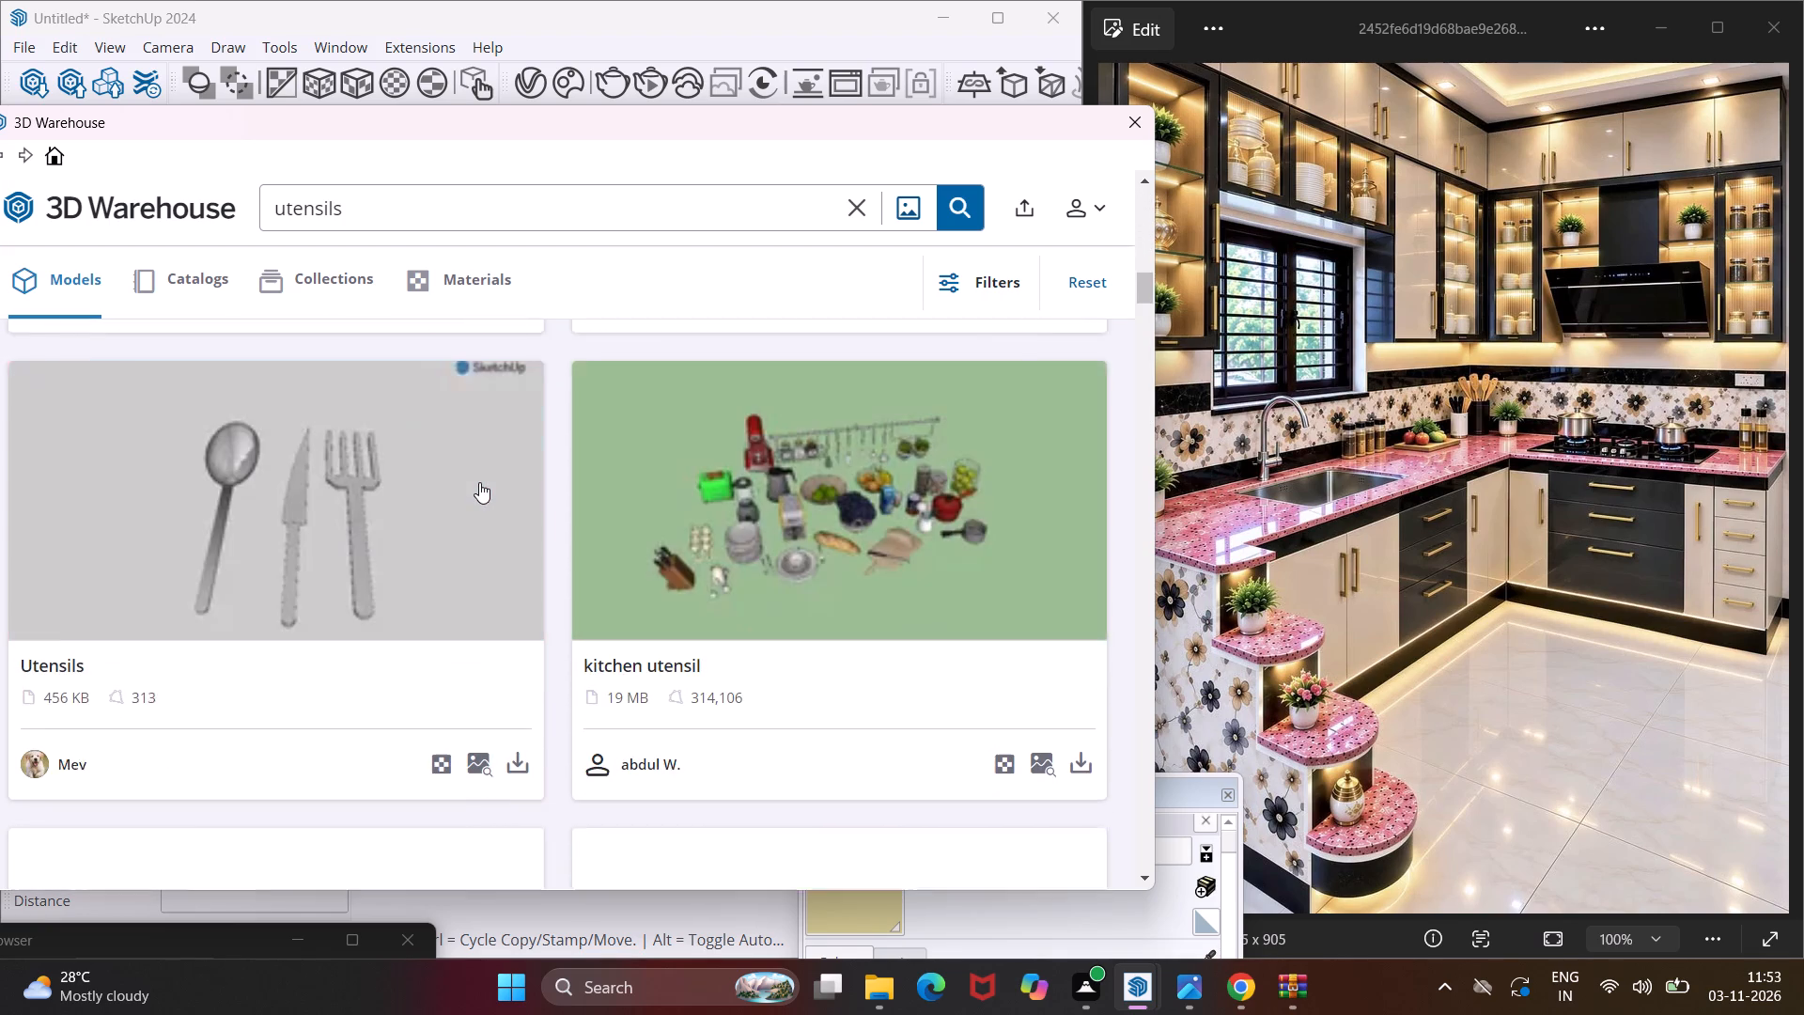
scroll(479, 482, "down", 11)
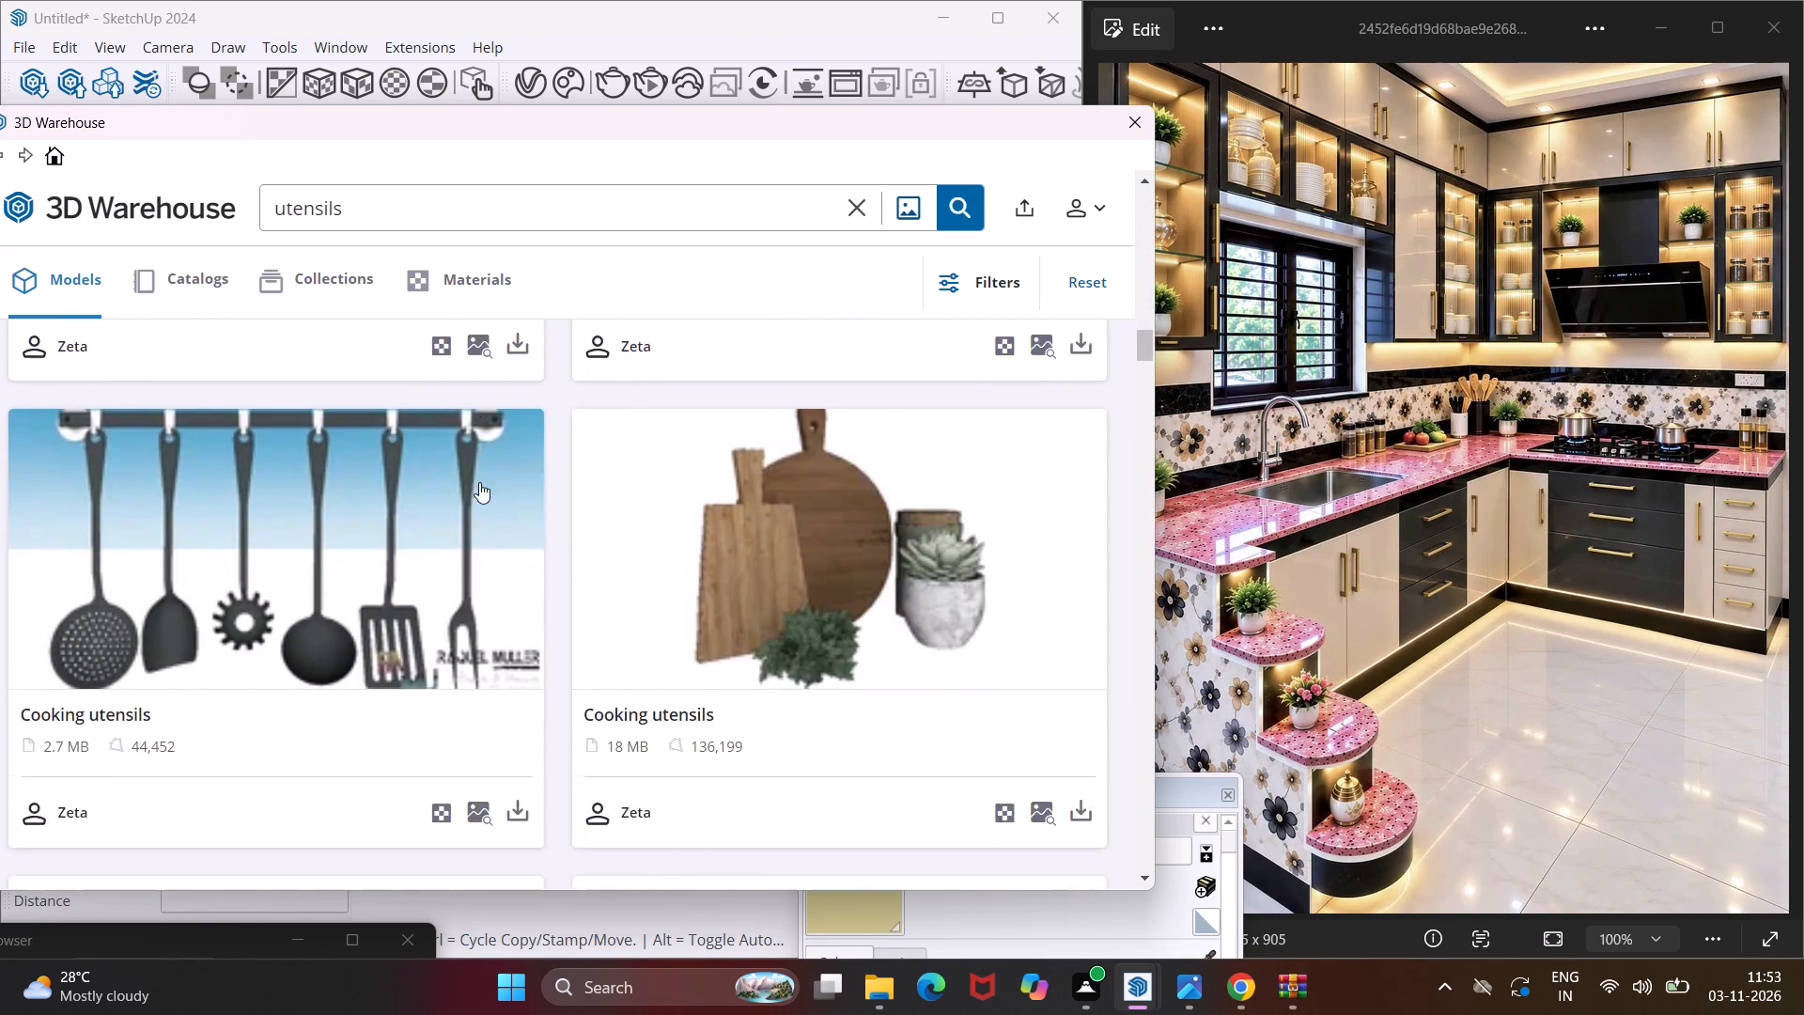
scroll(479, 482, "down", 12)
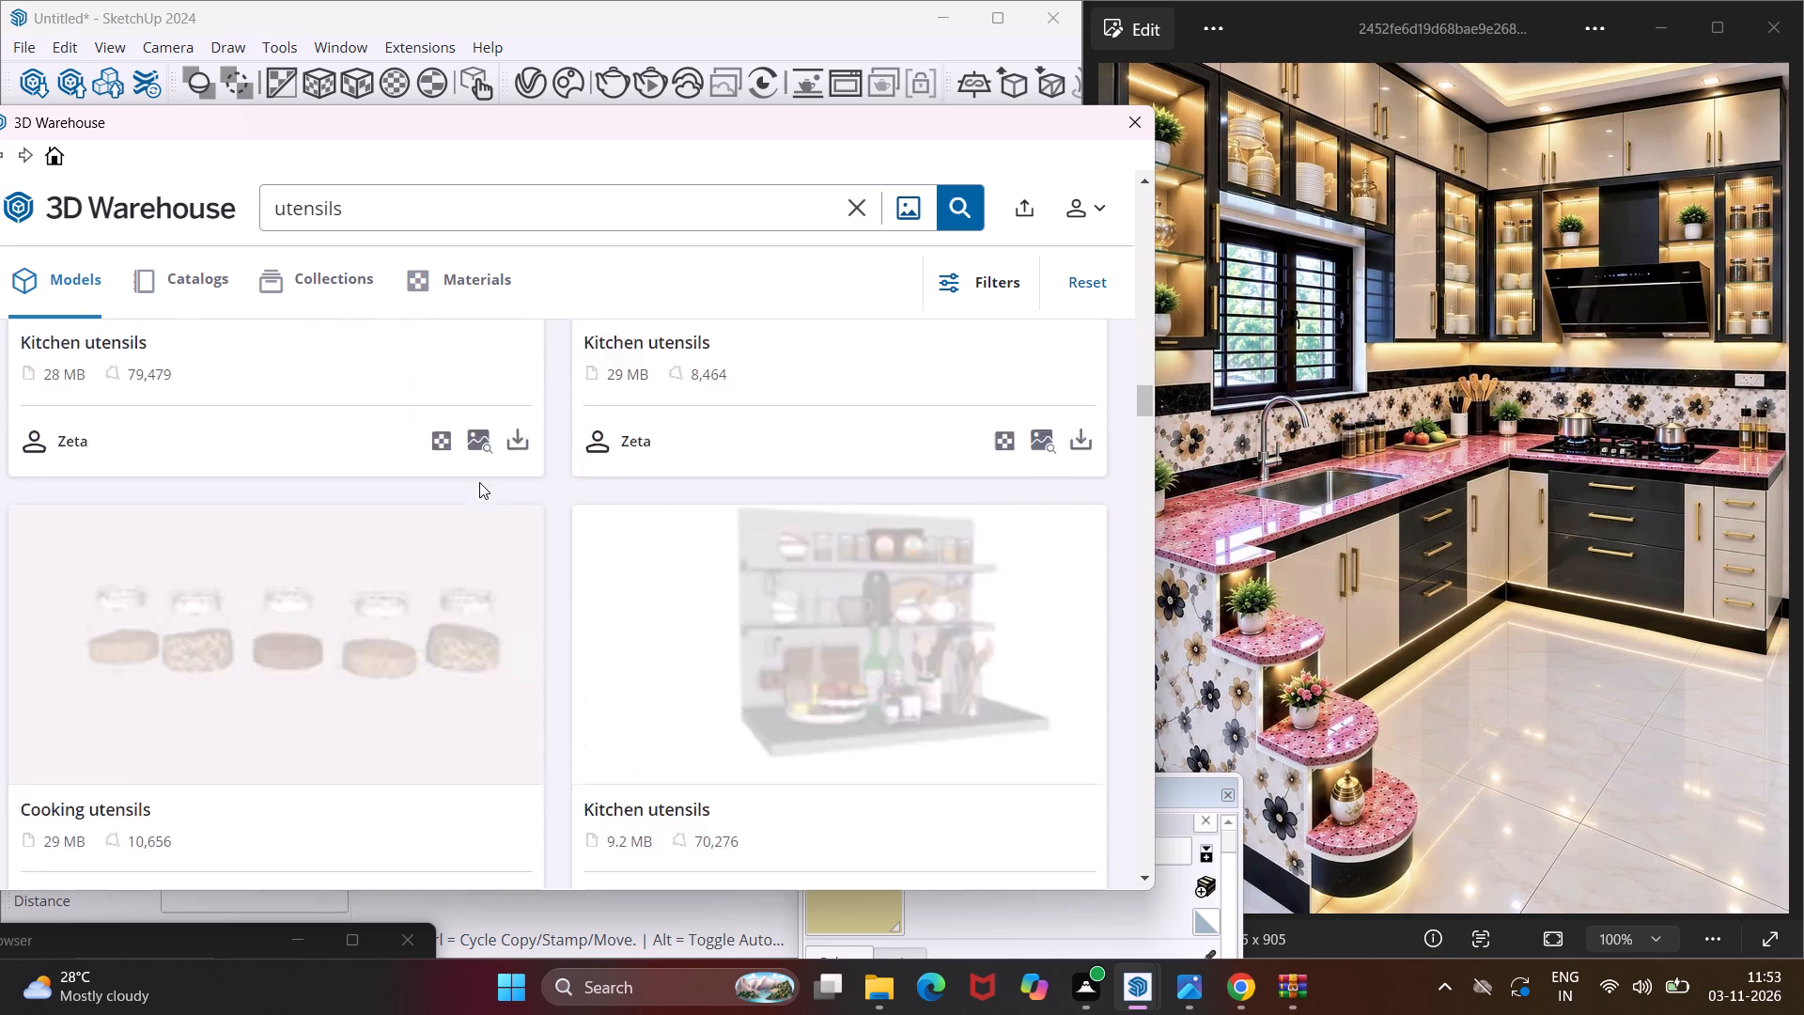
scroll(479, 482, "down", 3)
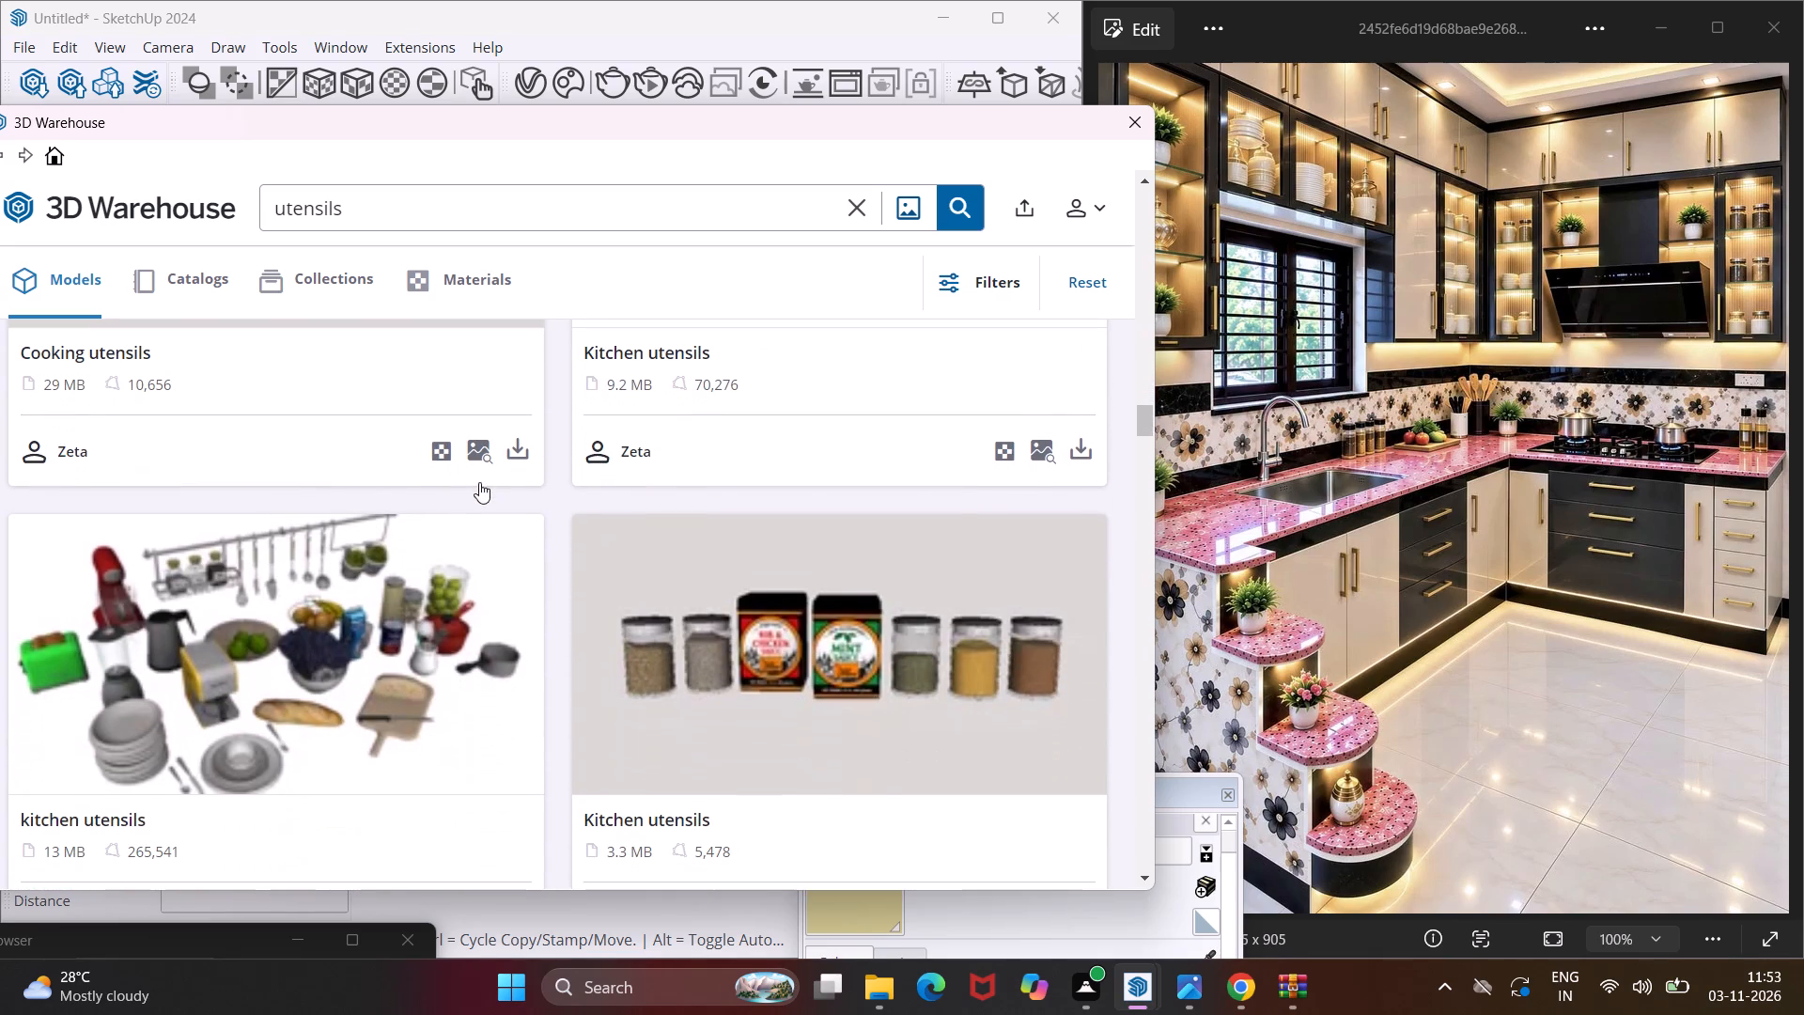
scroll(479, 482, "down", 2)
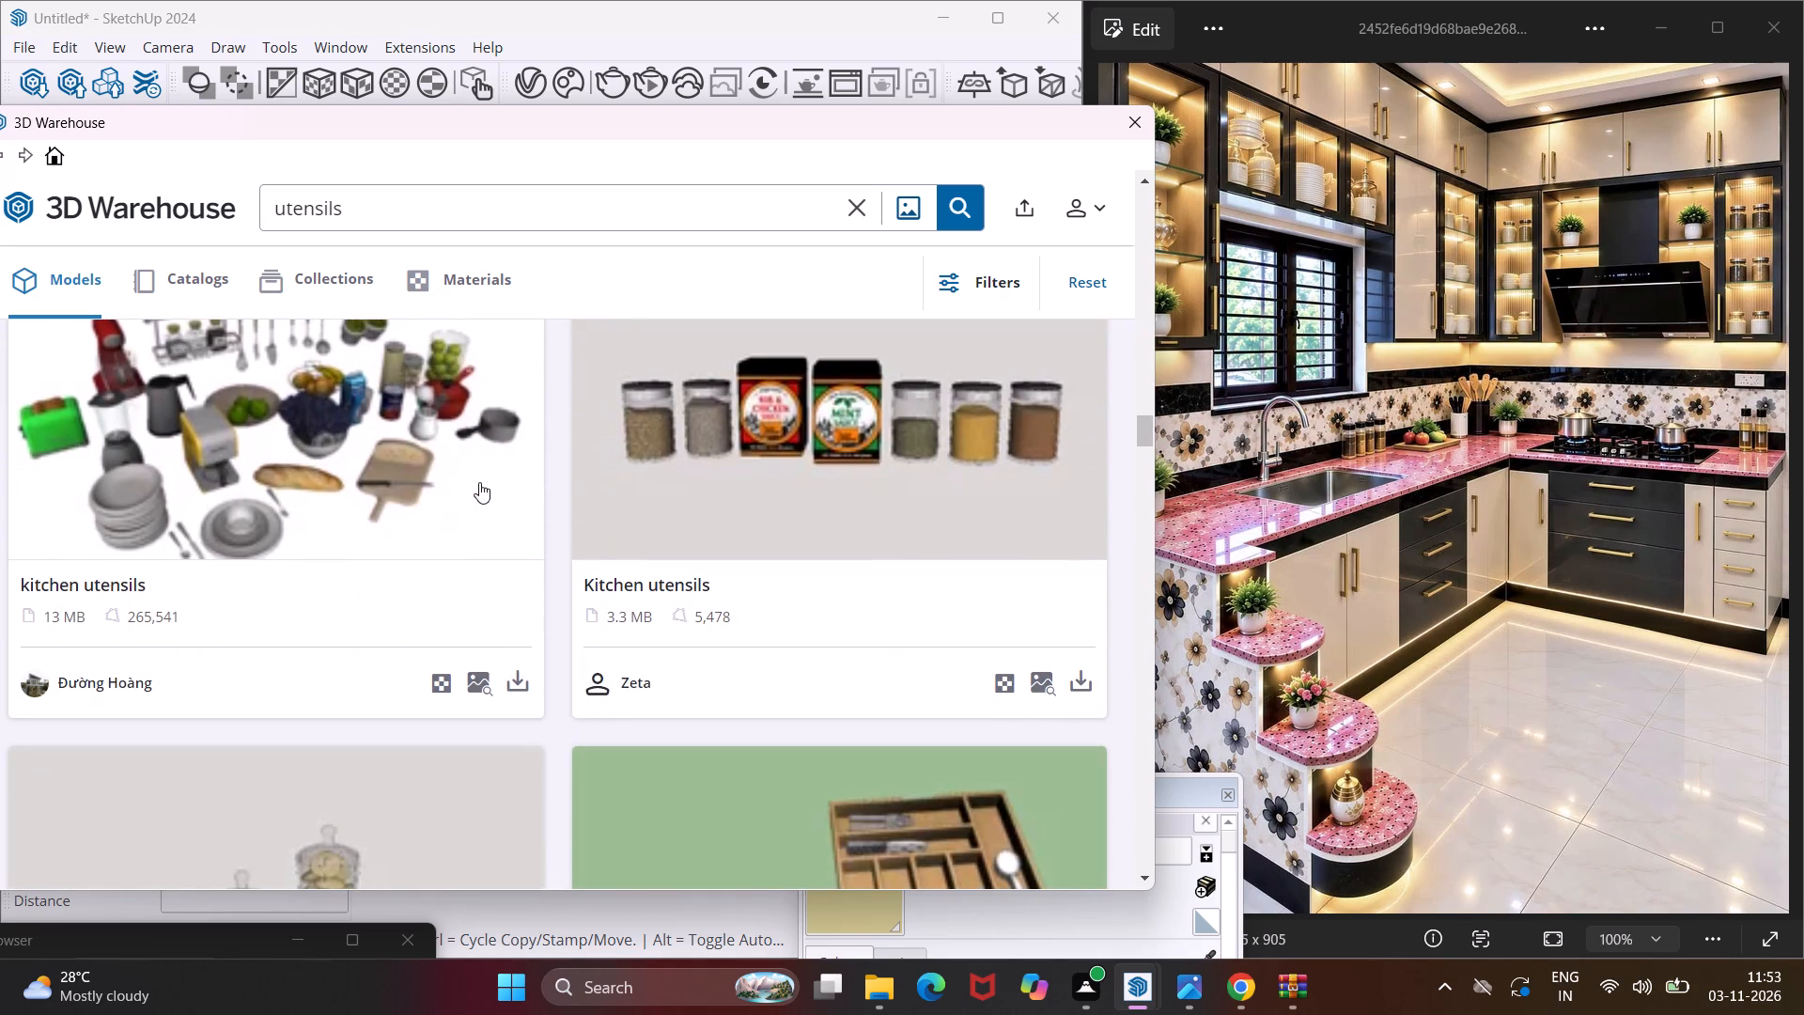
scroll(479, 482, "down", 2)
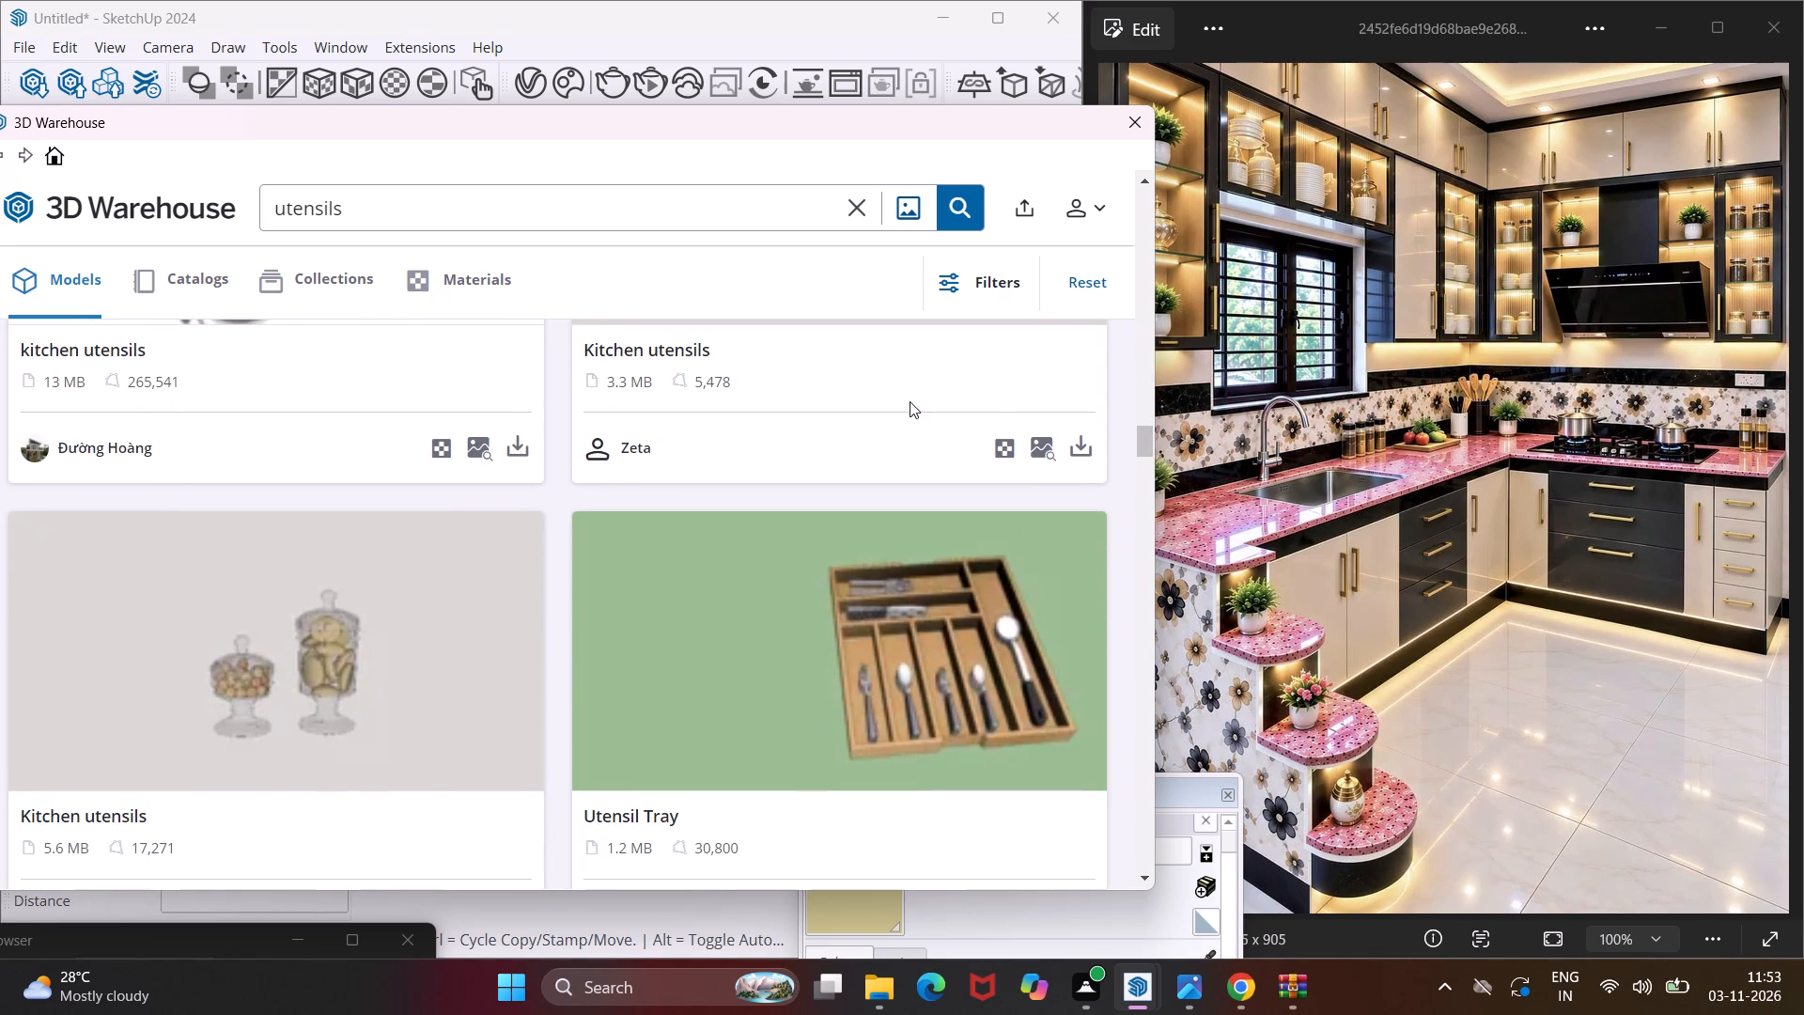
left_click(1076, 445)
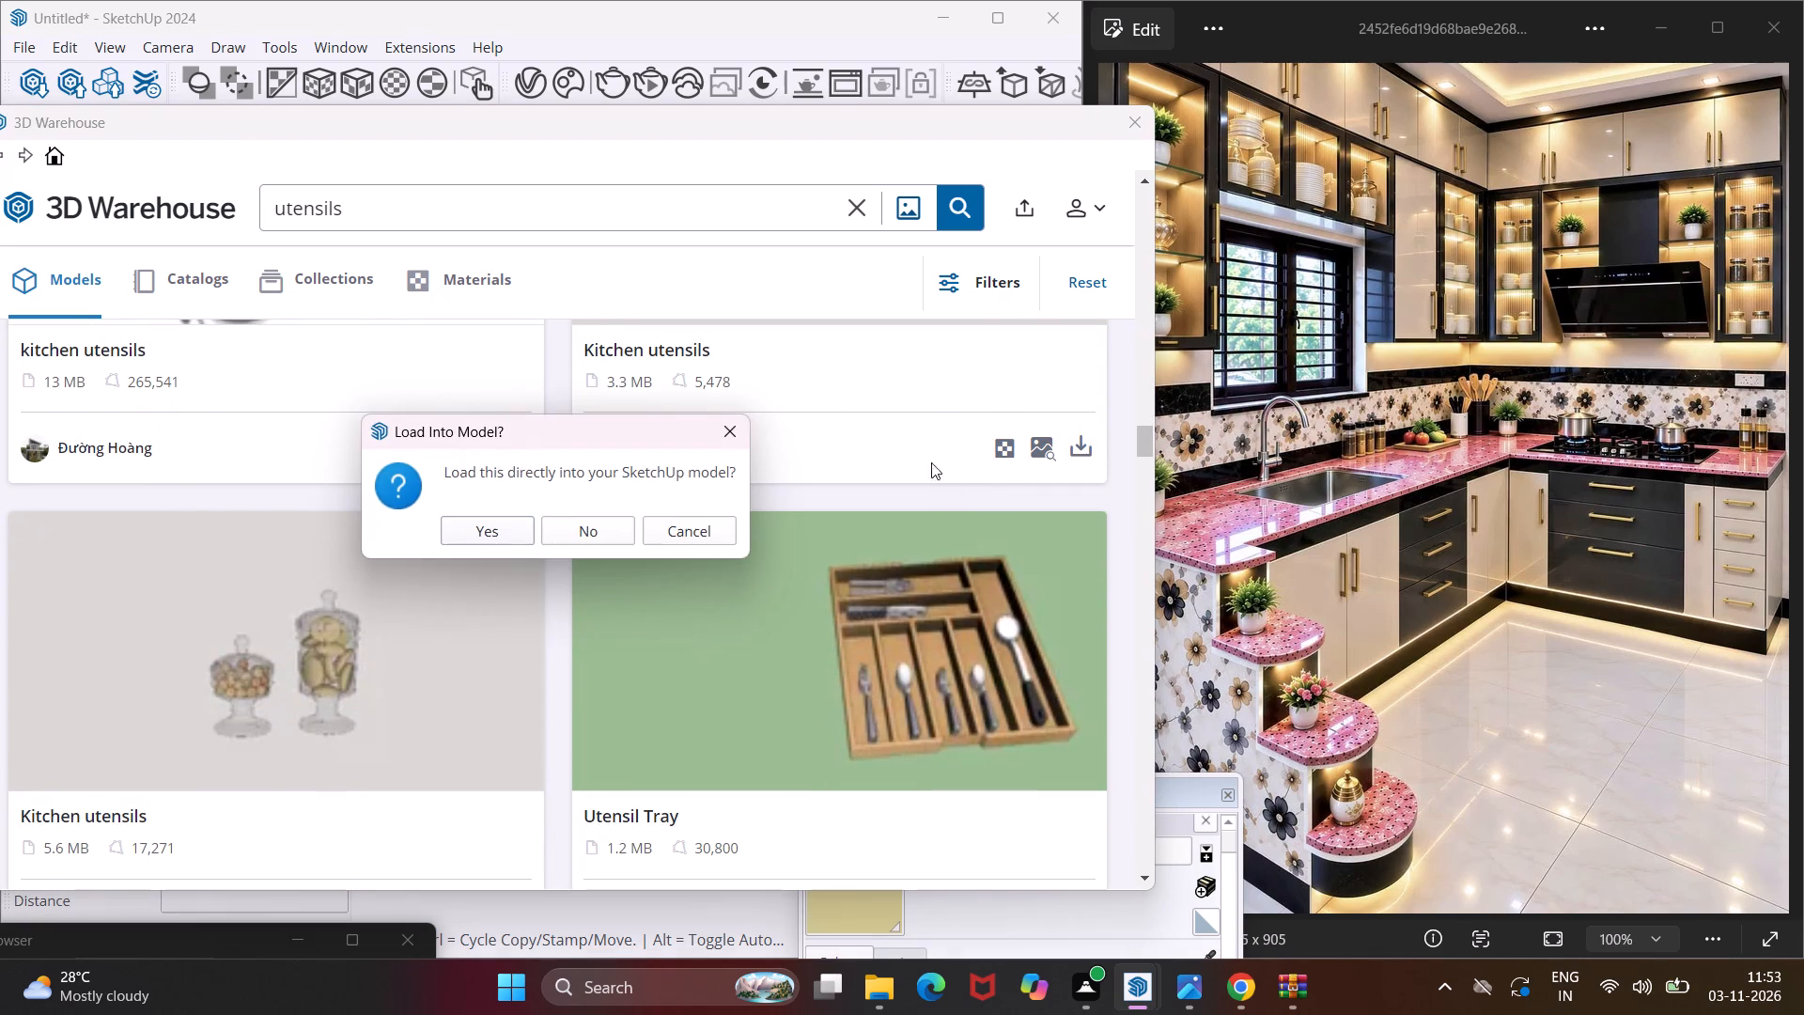
left_click(520, 533)
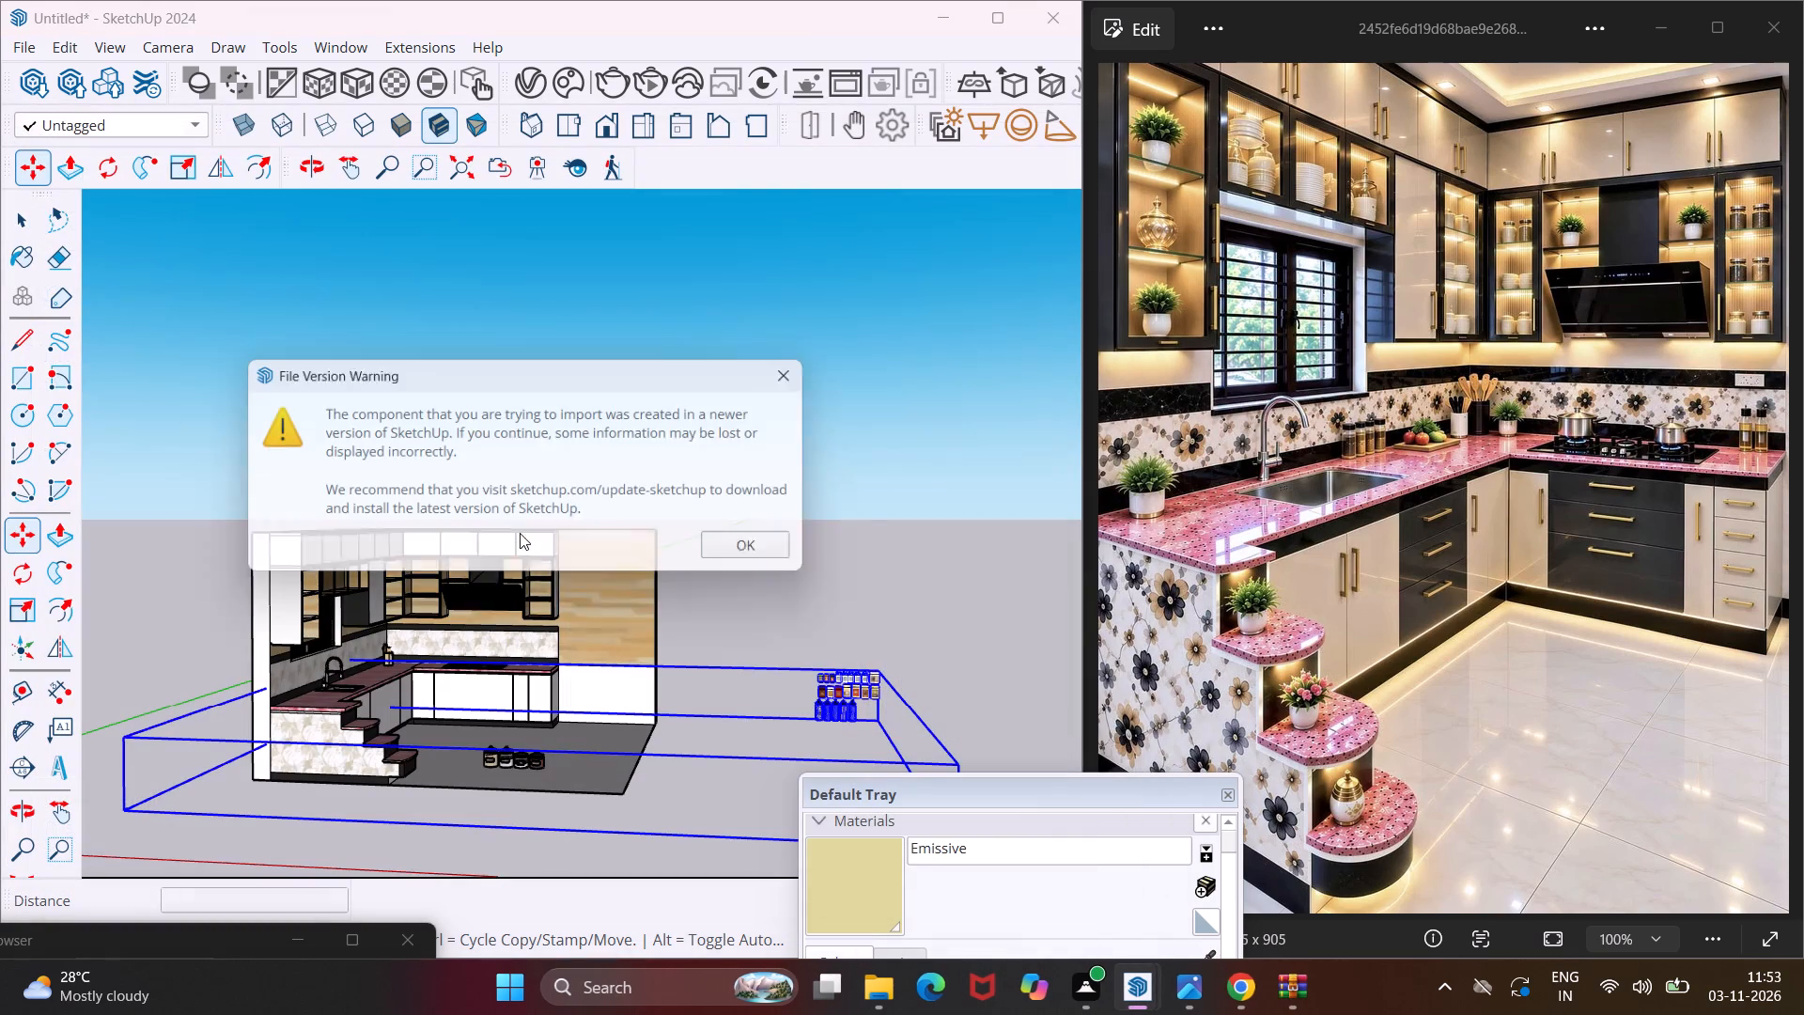
left_click(729, 545)
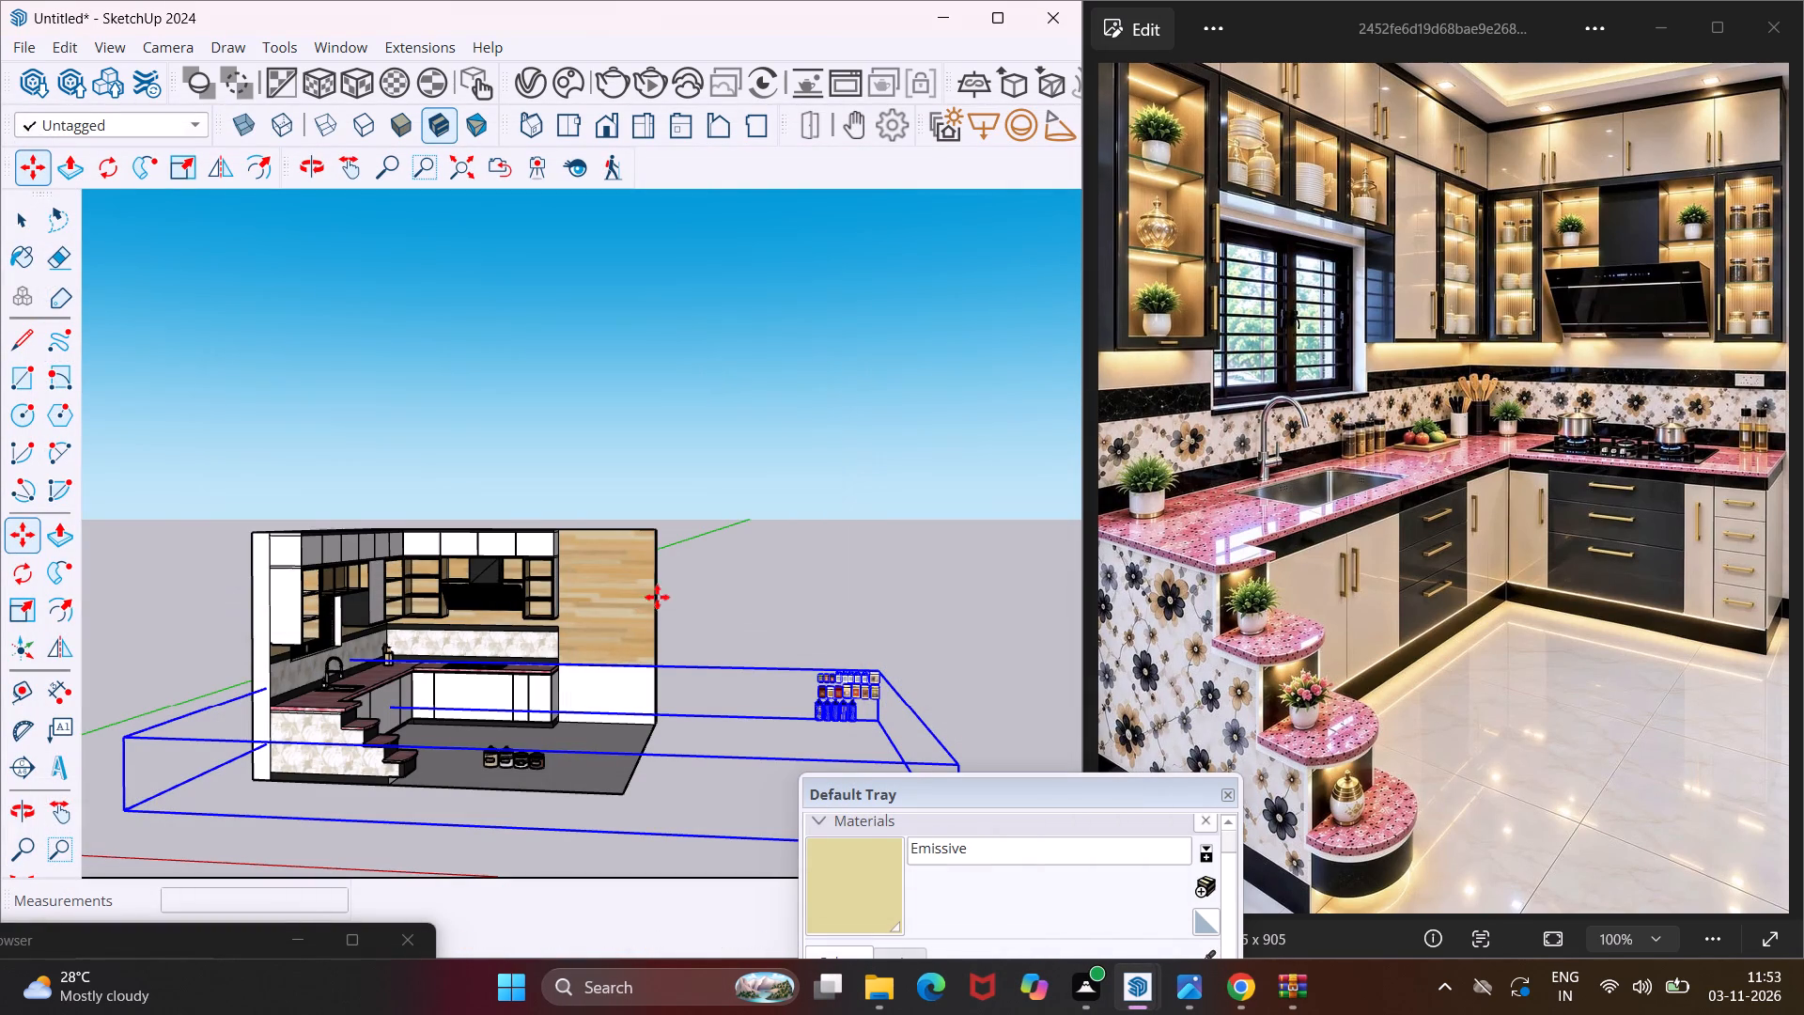
Place the loaded spice jar model on the ground just beyond the kitchen floor's front corner.
middle_click_drag(554, 666, 574, 775)
scroll(554, 666, "up", 1)
scroll(555, 733, "down", 4)
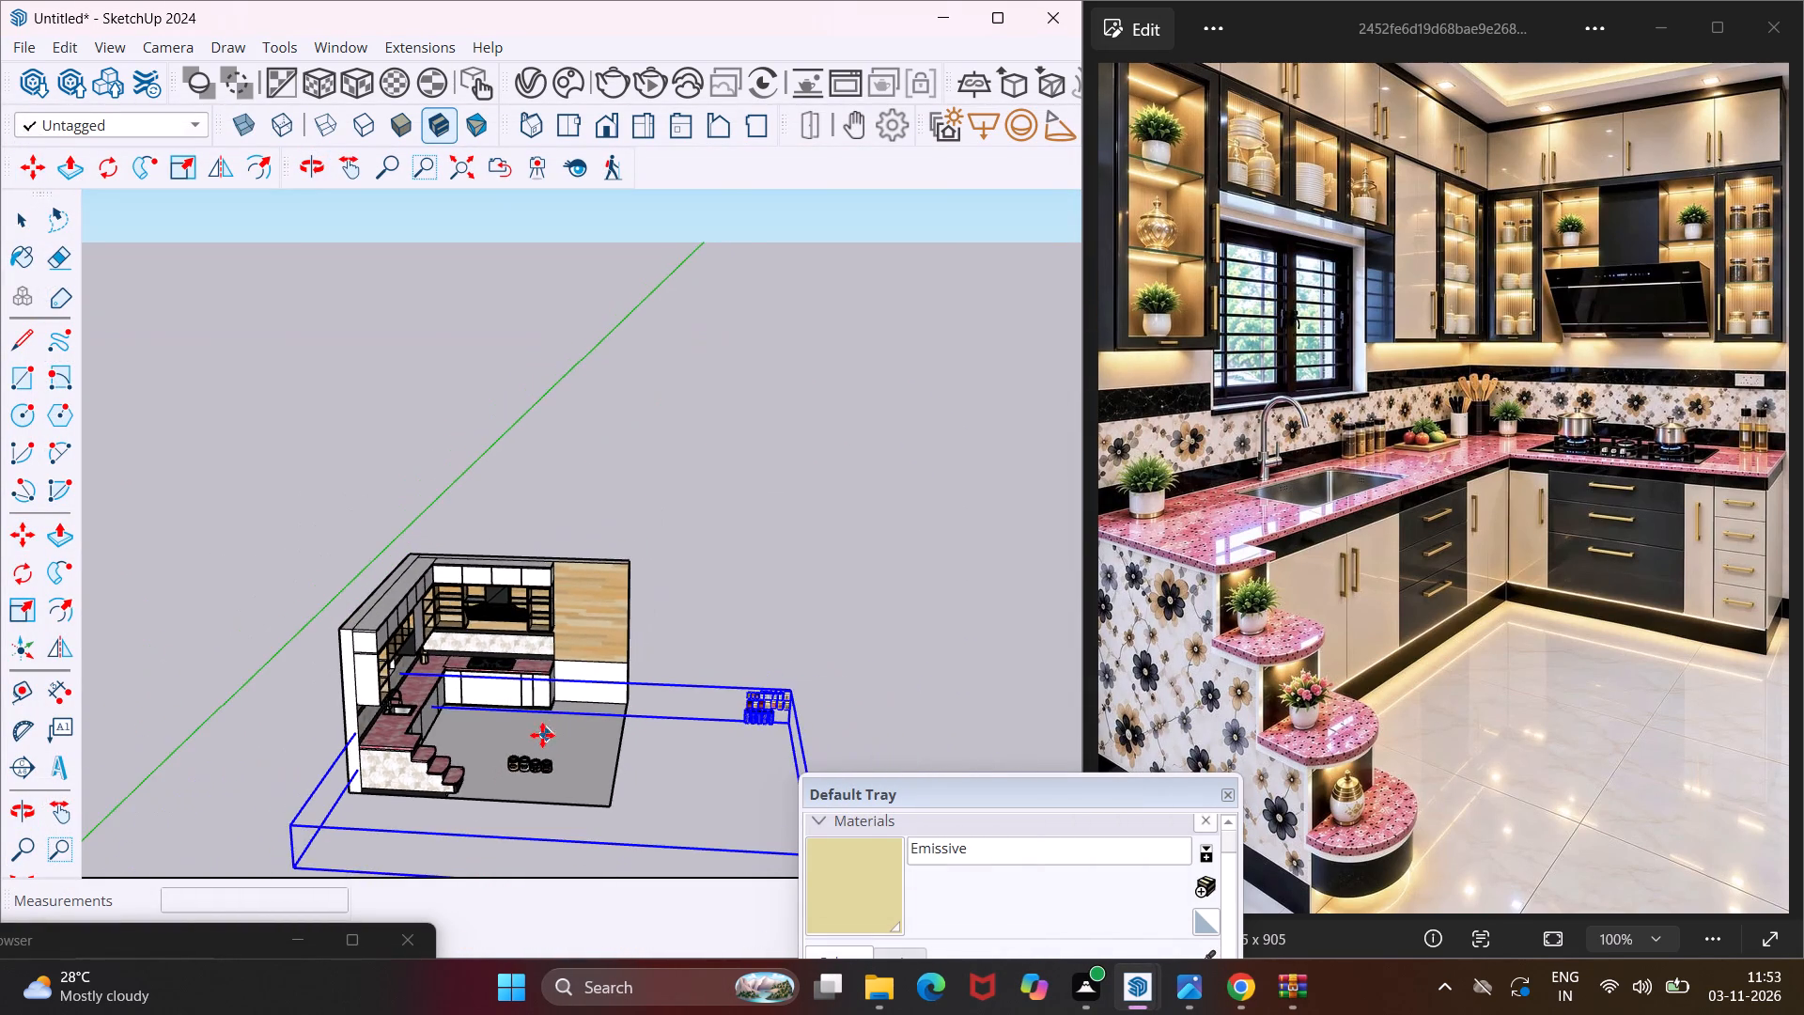
scroll(533, 731, "down", 4)
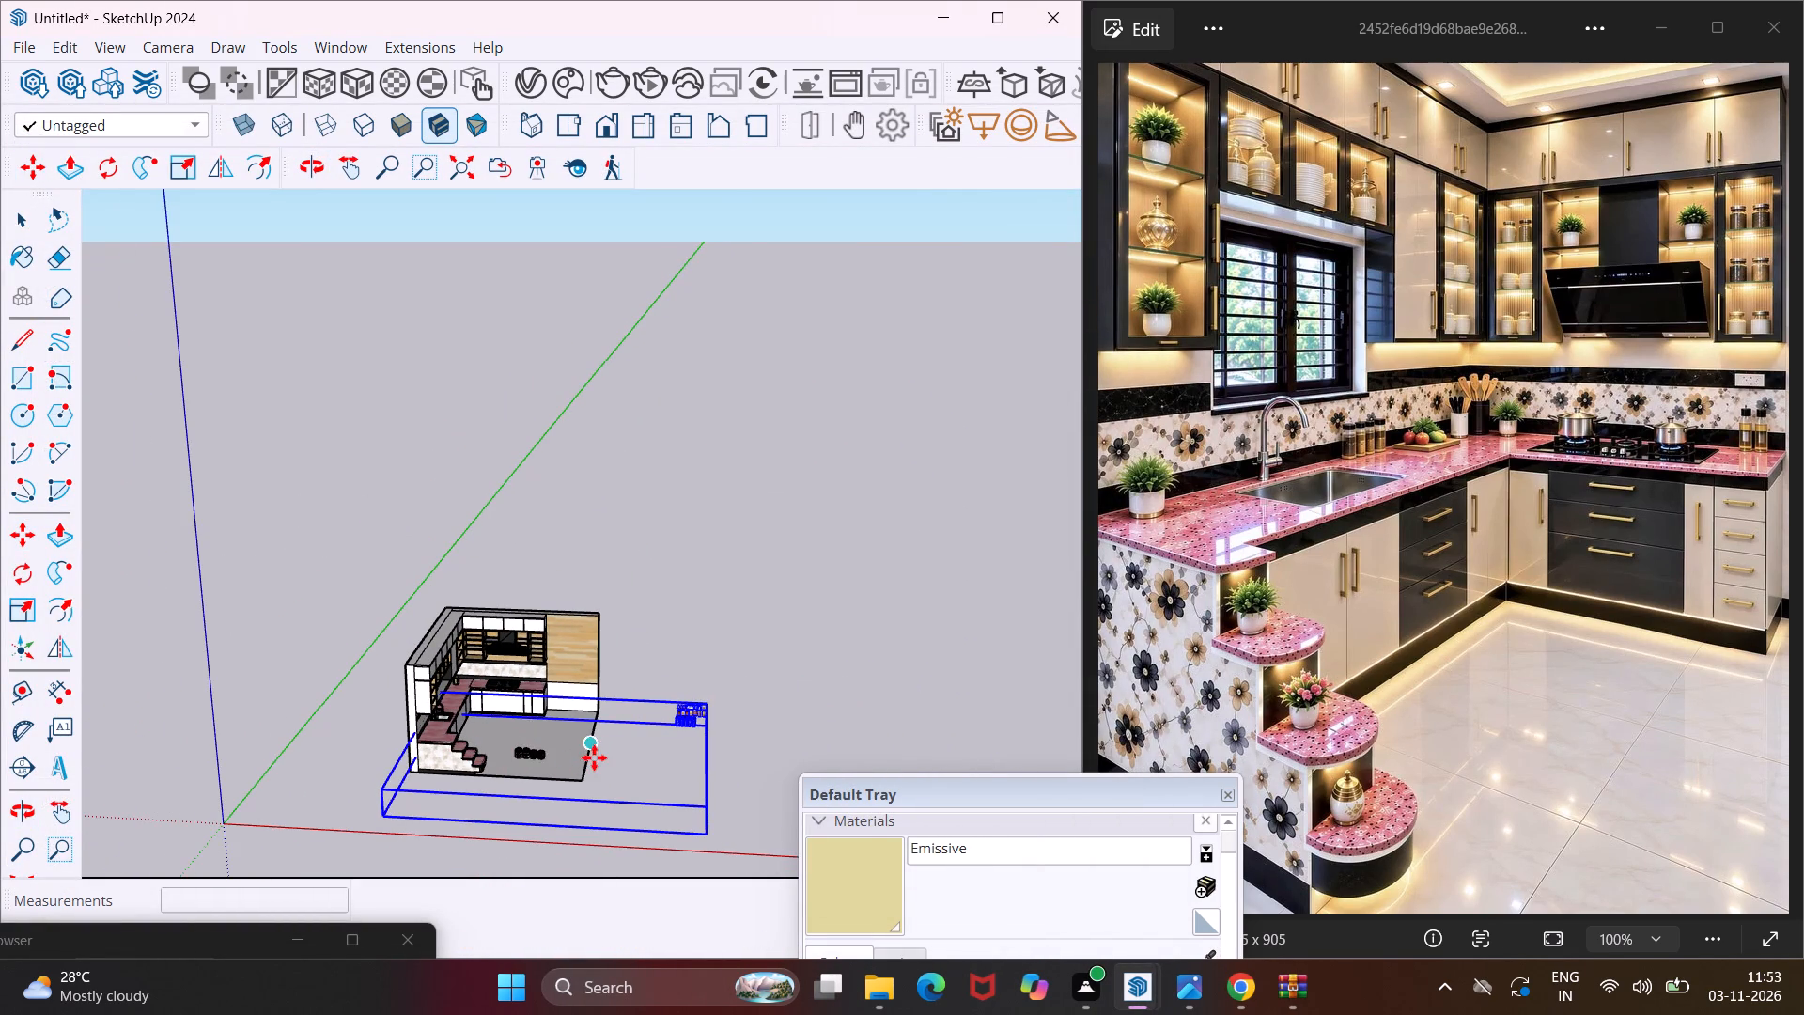
scroll(595, 757, "up", 4)
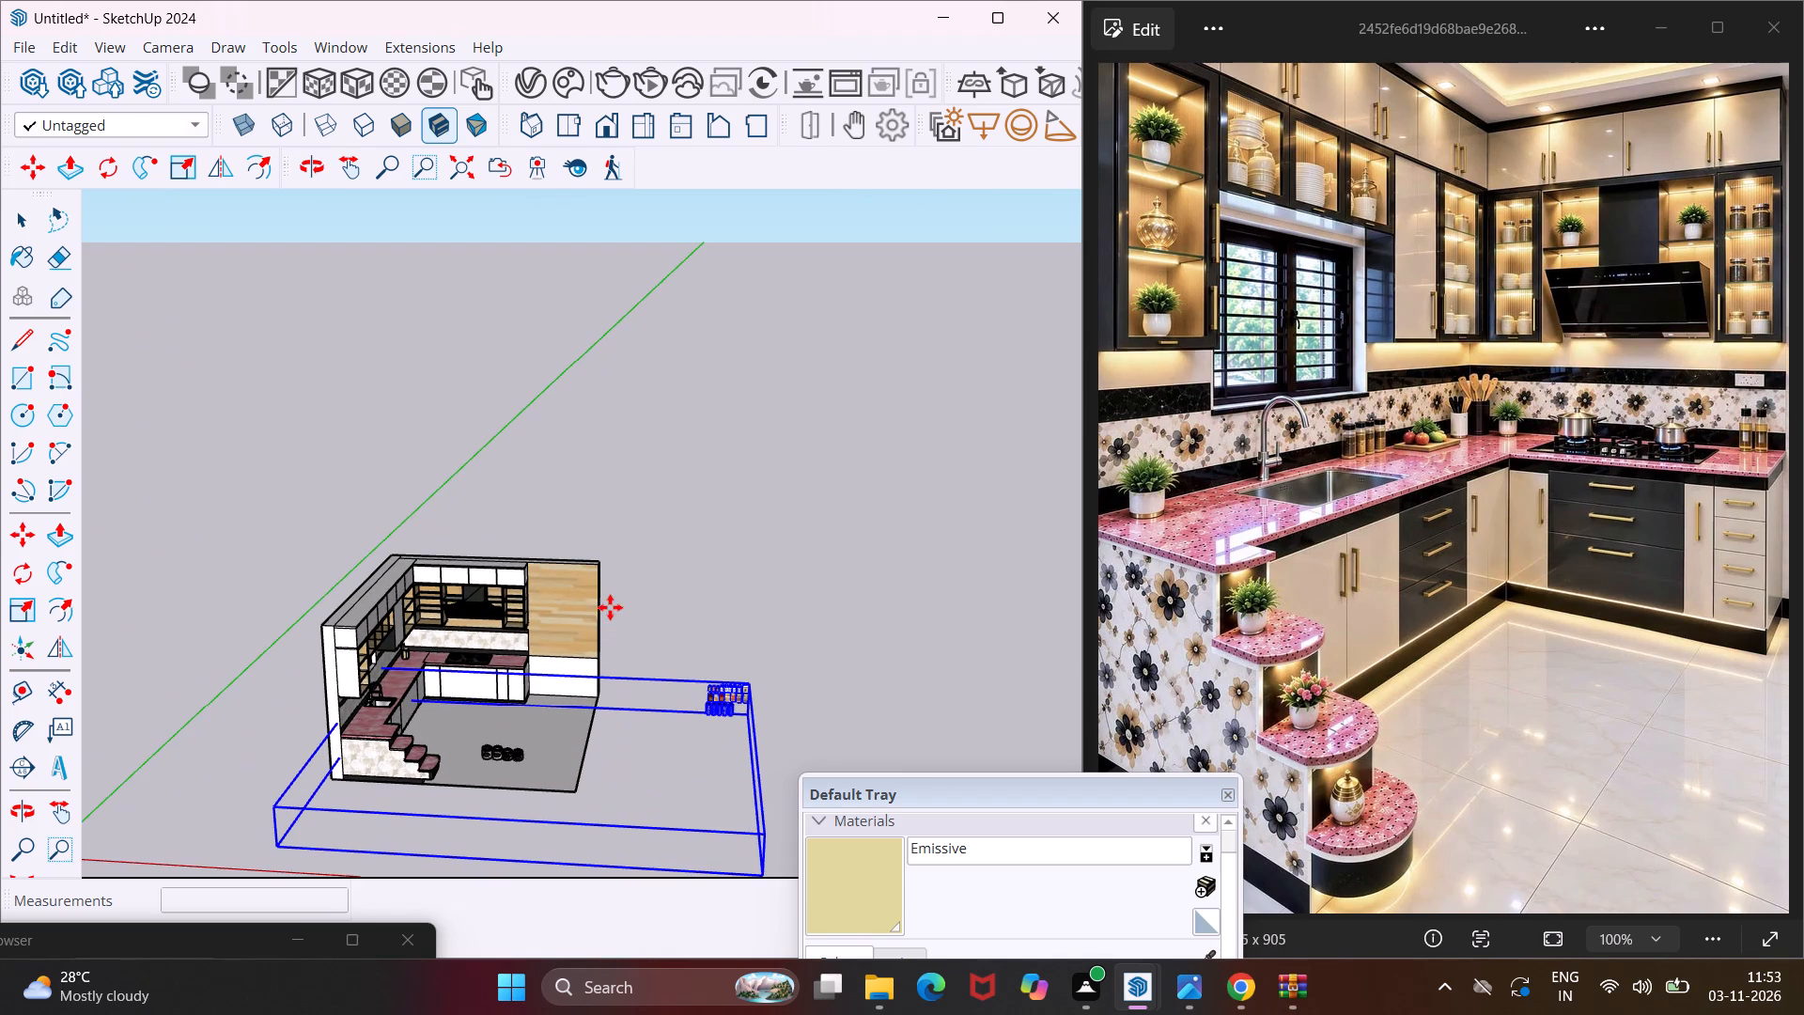
scroll(602, 613, "down", 5)
scroll(321, 651, "down", 6)
scroll(240, 721, "down", 5)
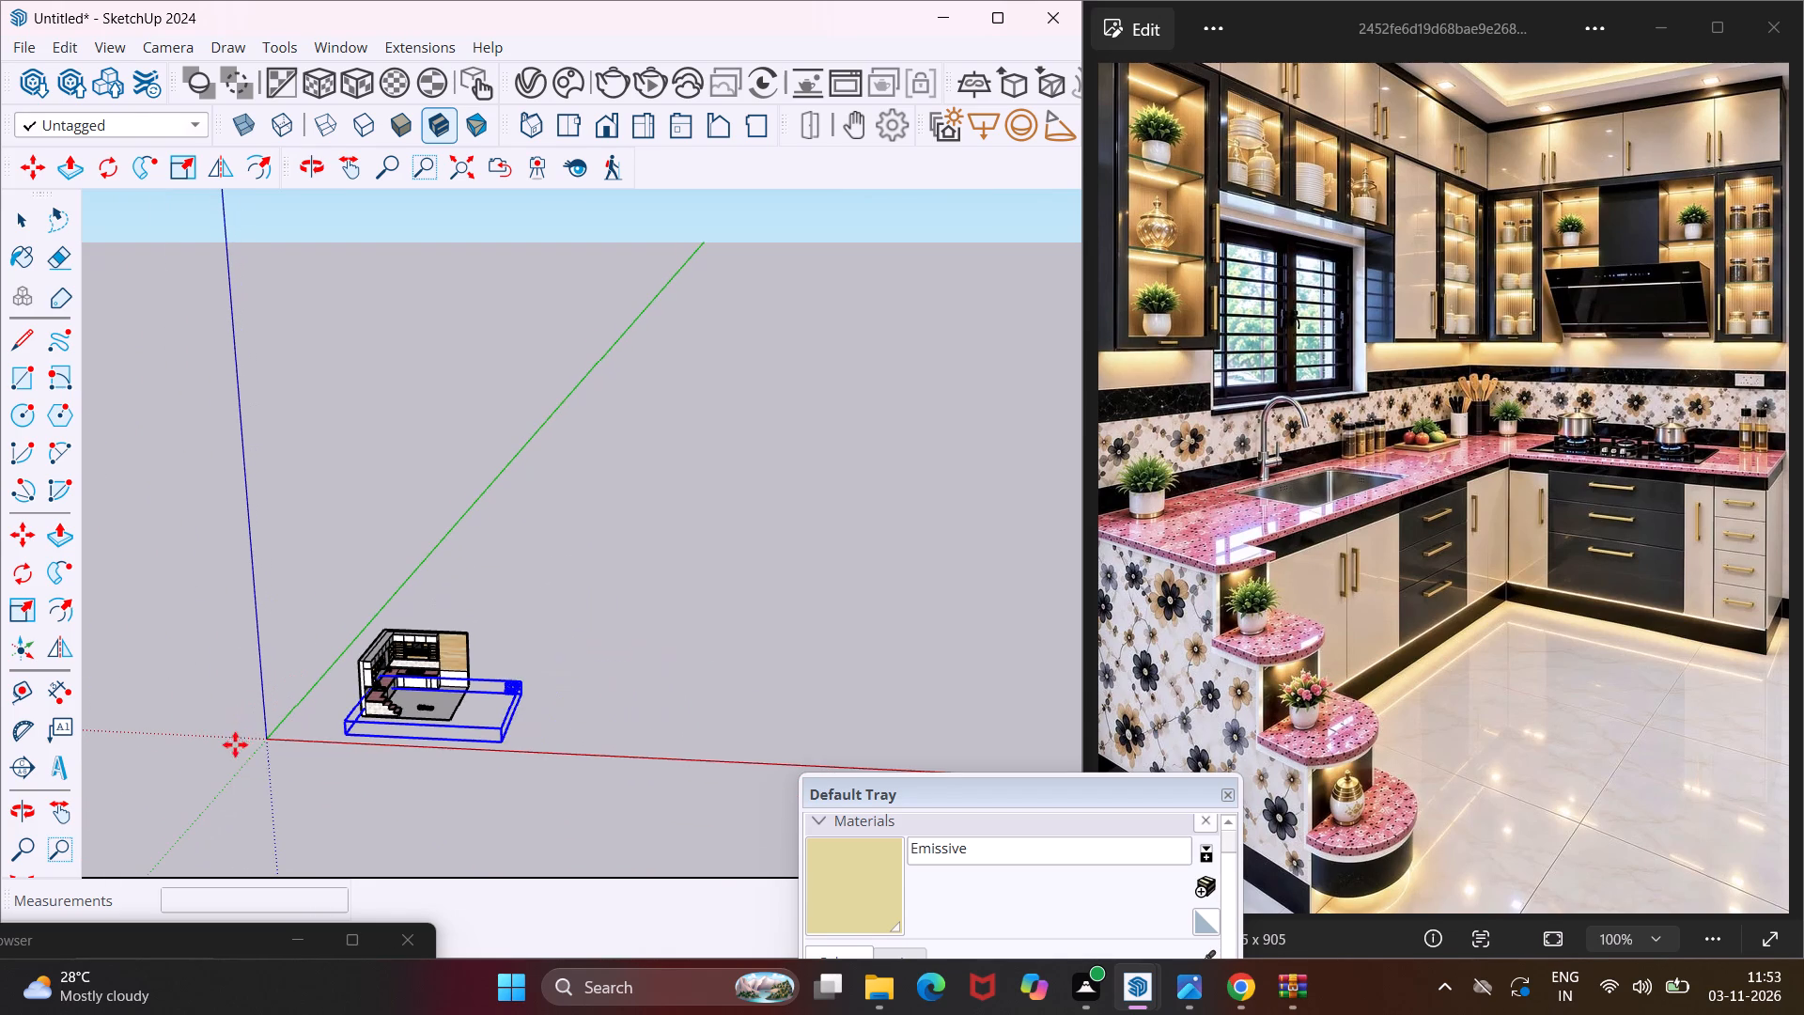
scroll(507, 705, "up", 11)
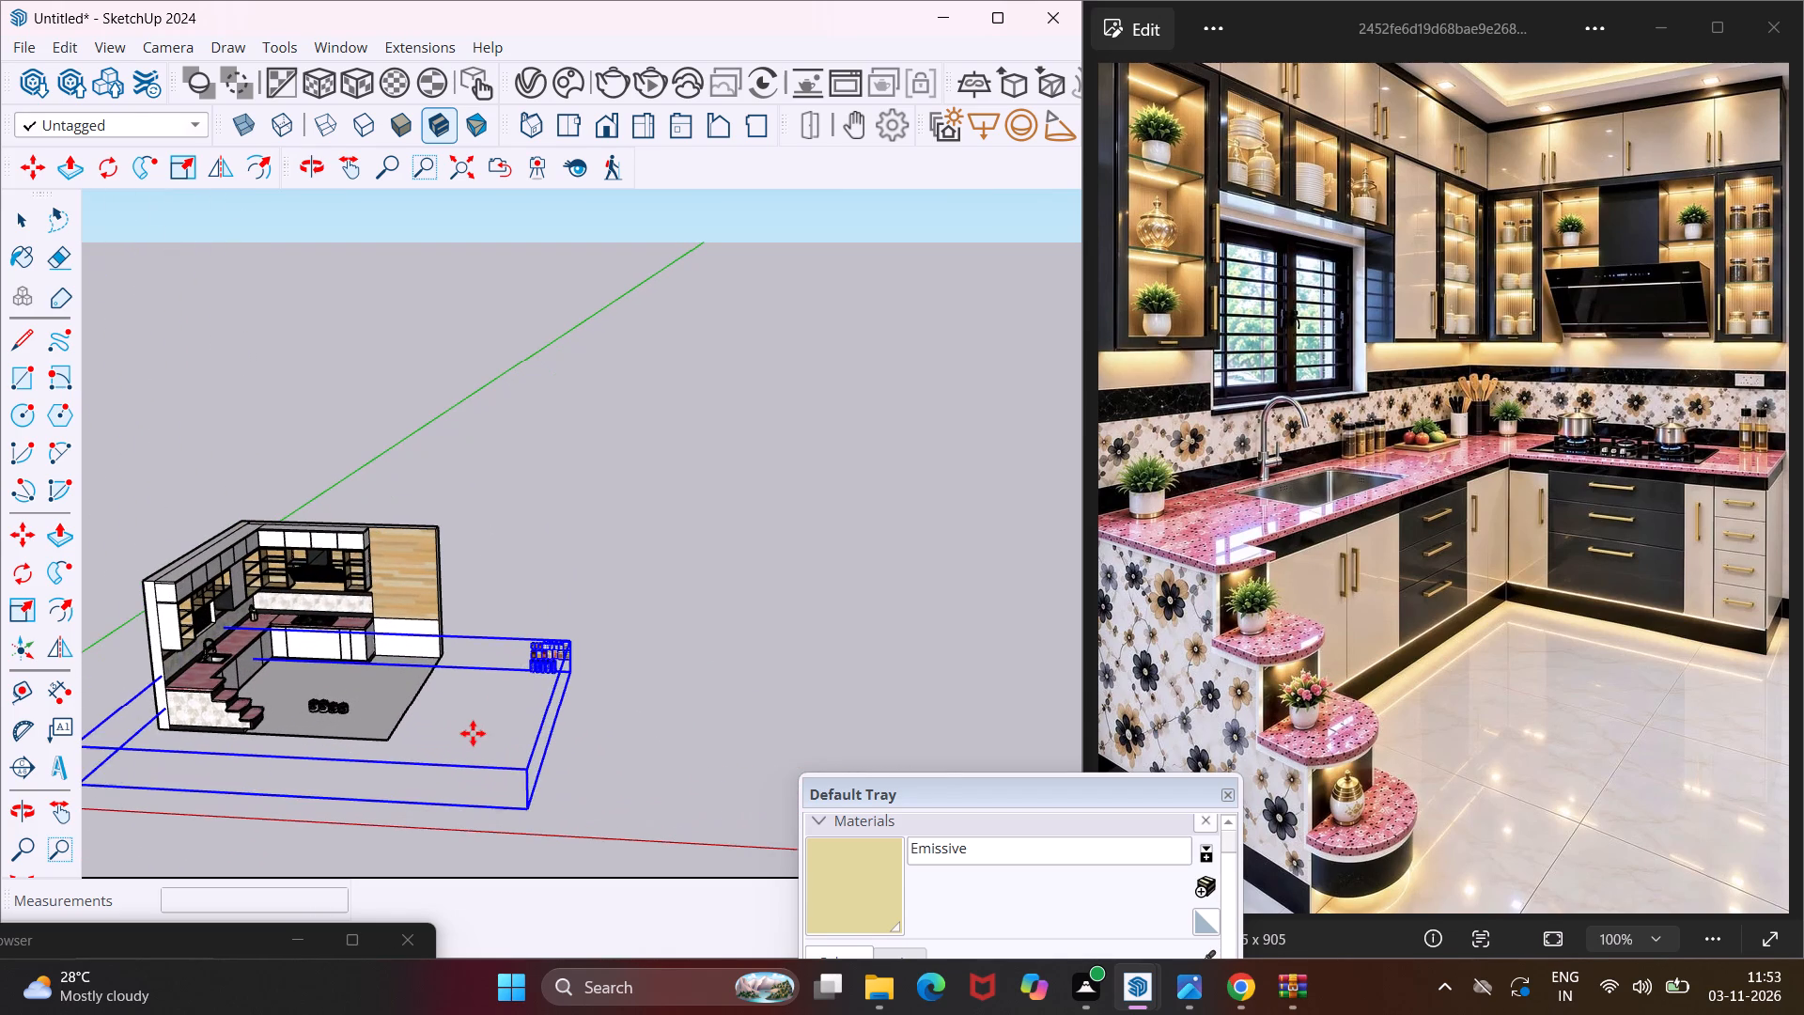
left_click(473, 740)
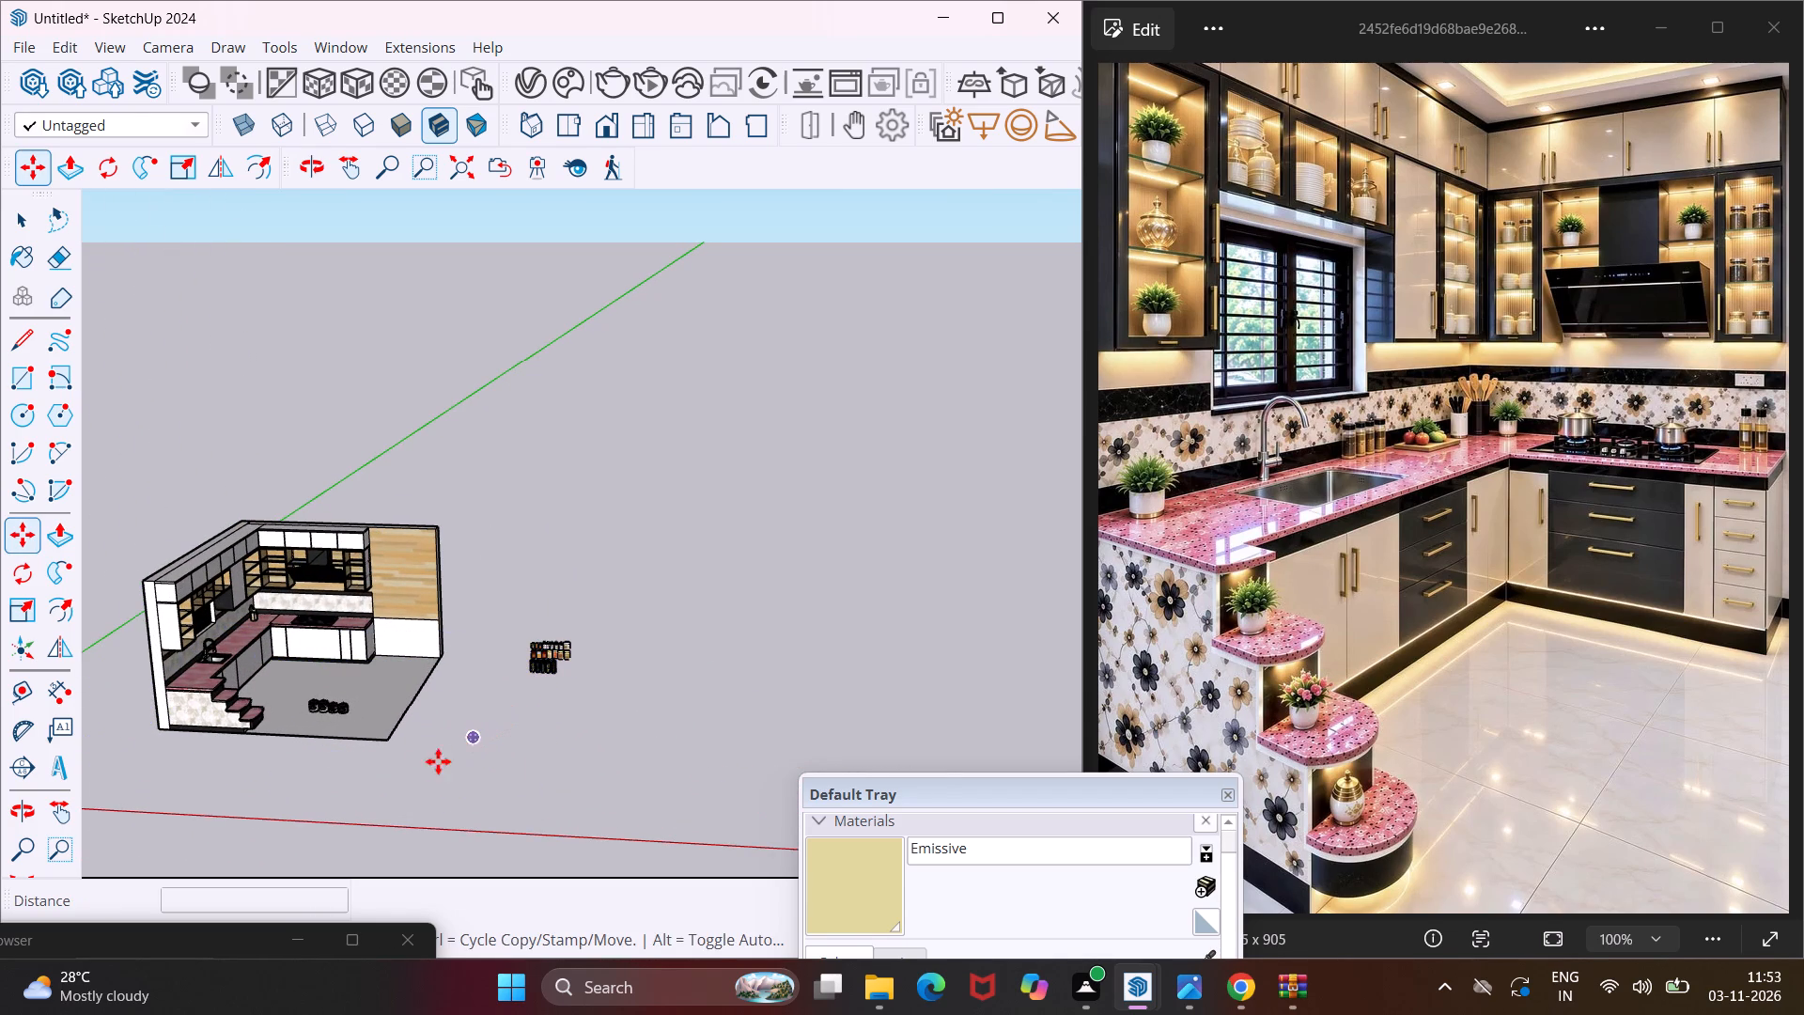
middle_click_drag(421, 765, 579, 667)
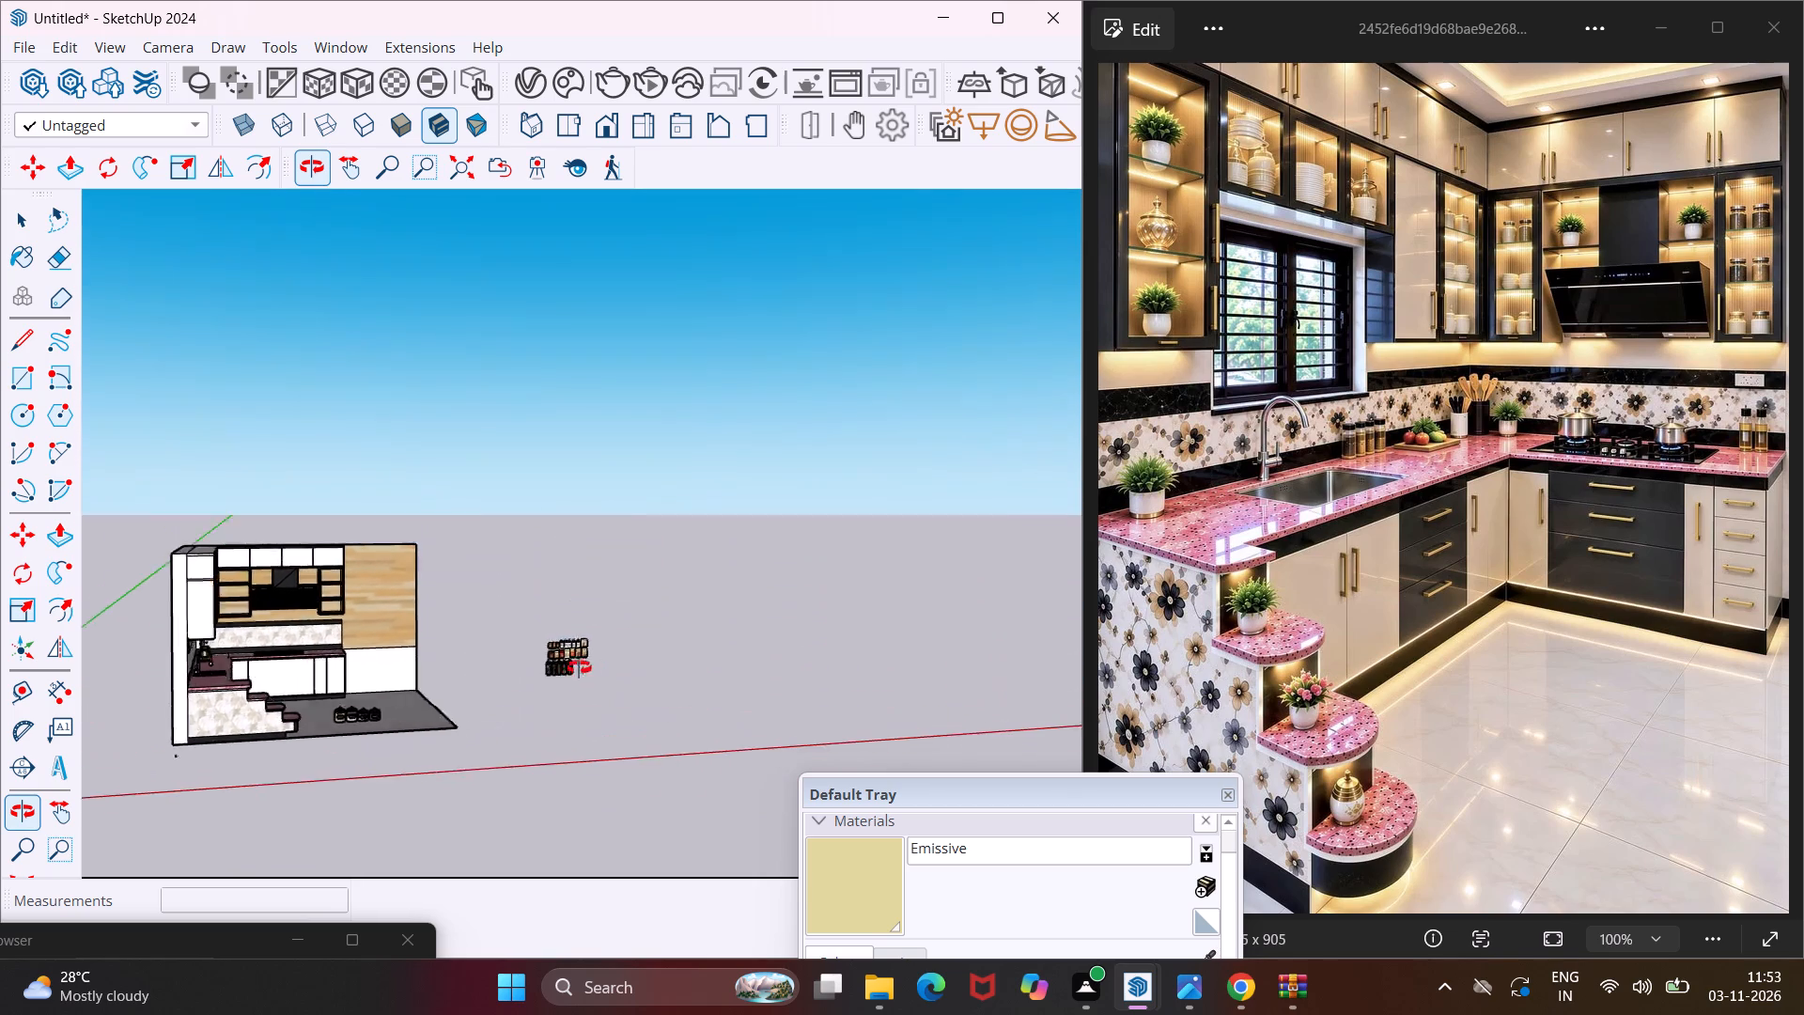
middle_click_drag(579, 667, 476, 687)
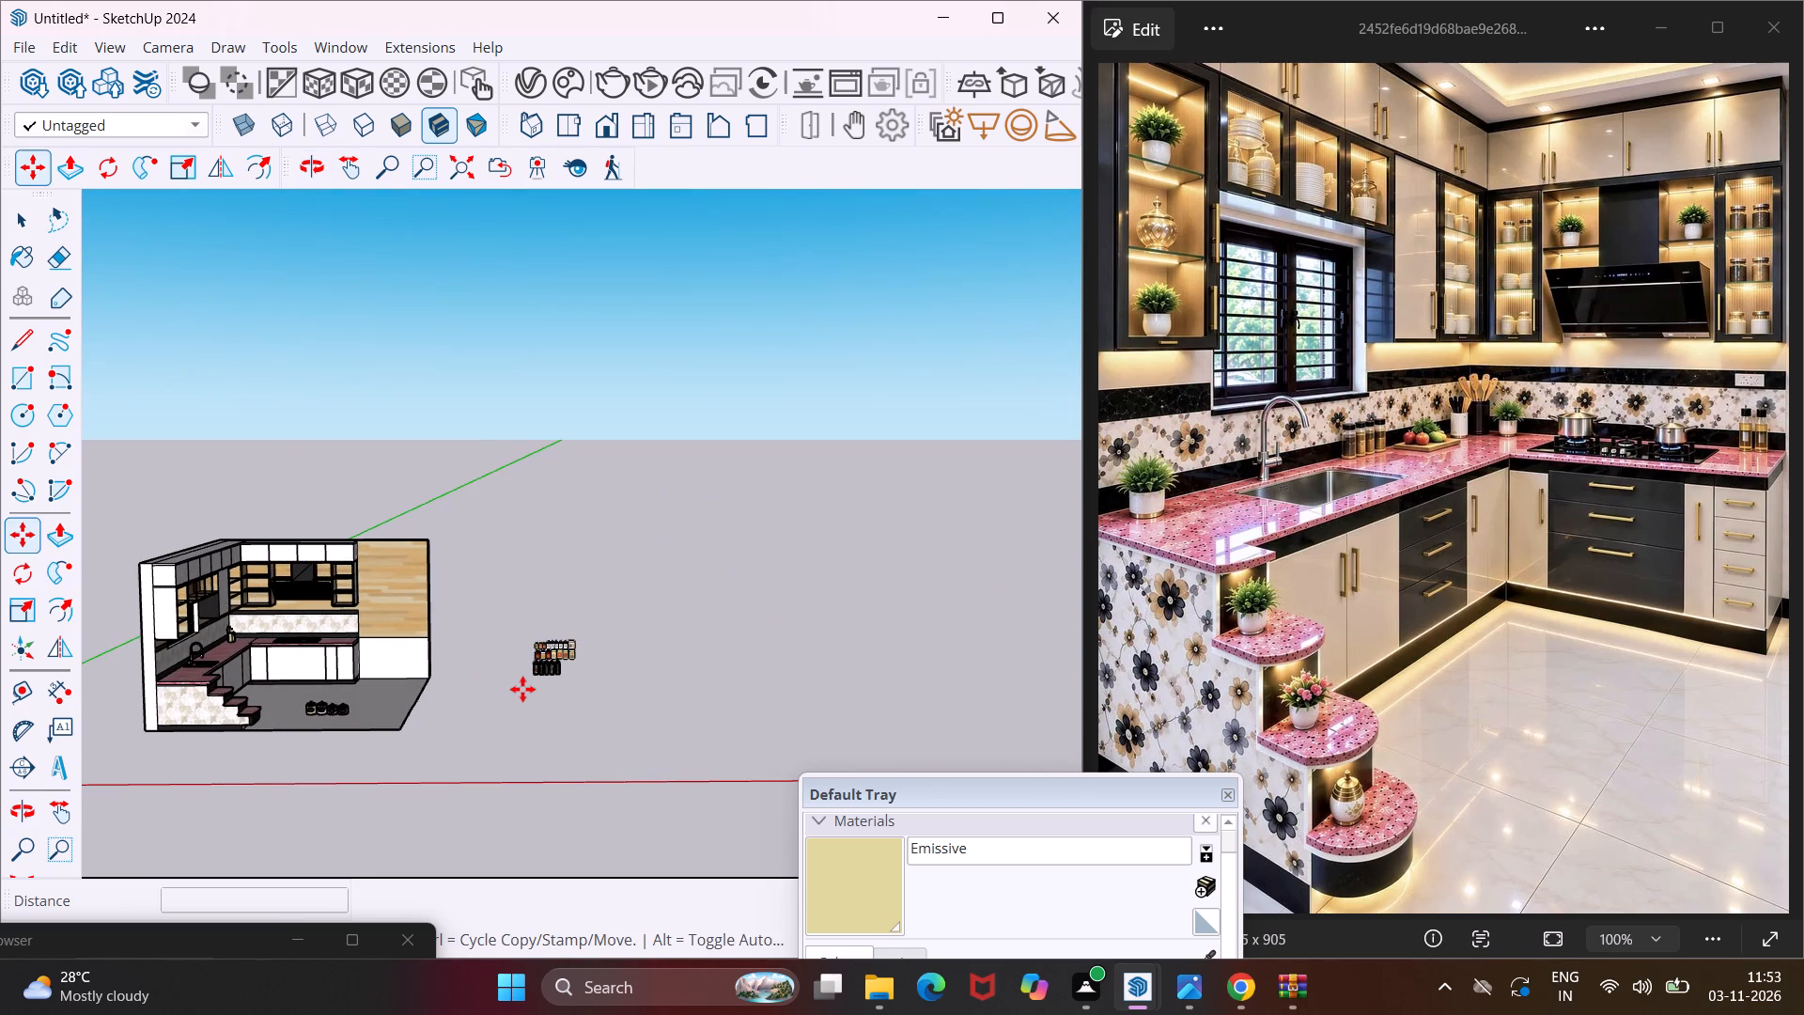
key("Escape")
key("space")
Inside the four-canister component, move the oats and flour canisters from the floor onto the top shelf of the open wall cabinet beside the hood.
scroll(284, 706, "up", 3)
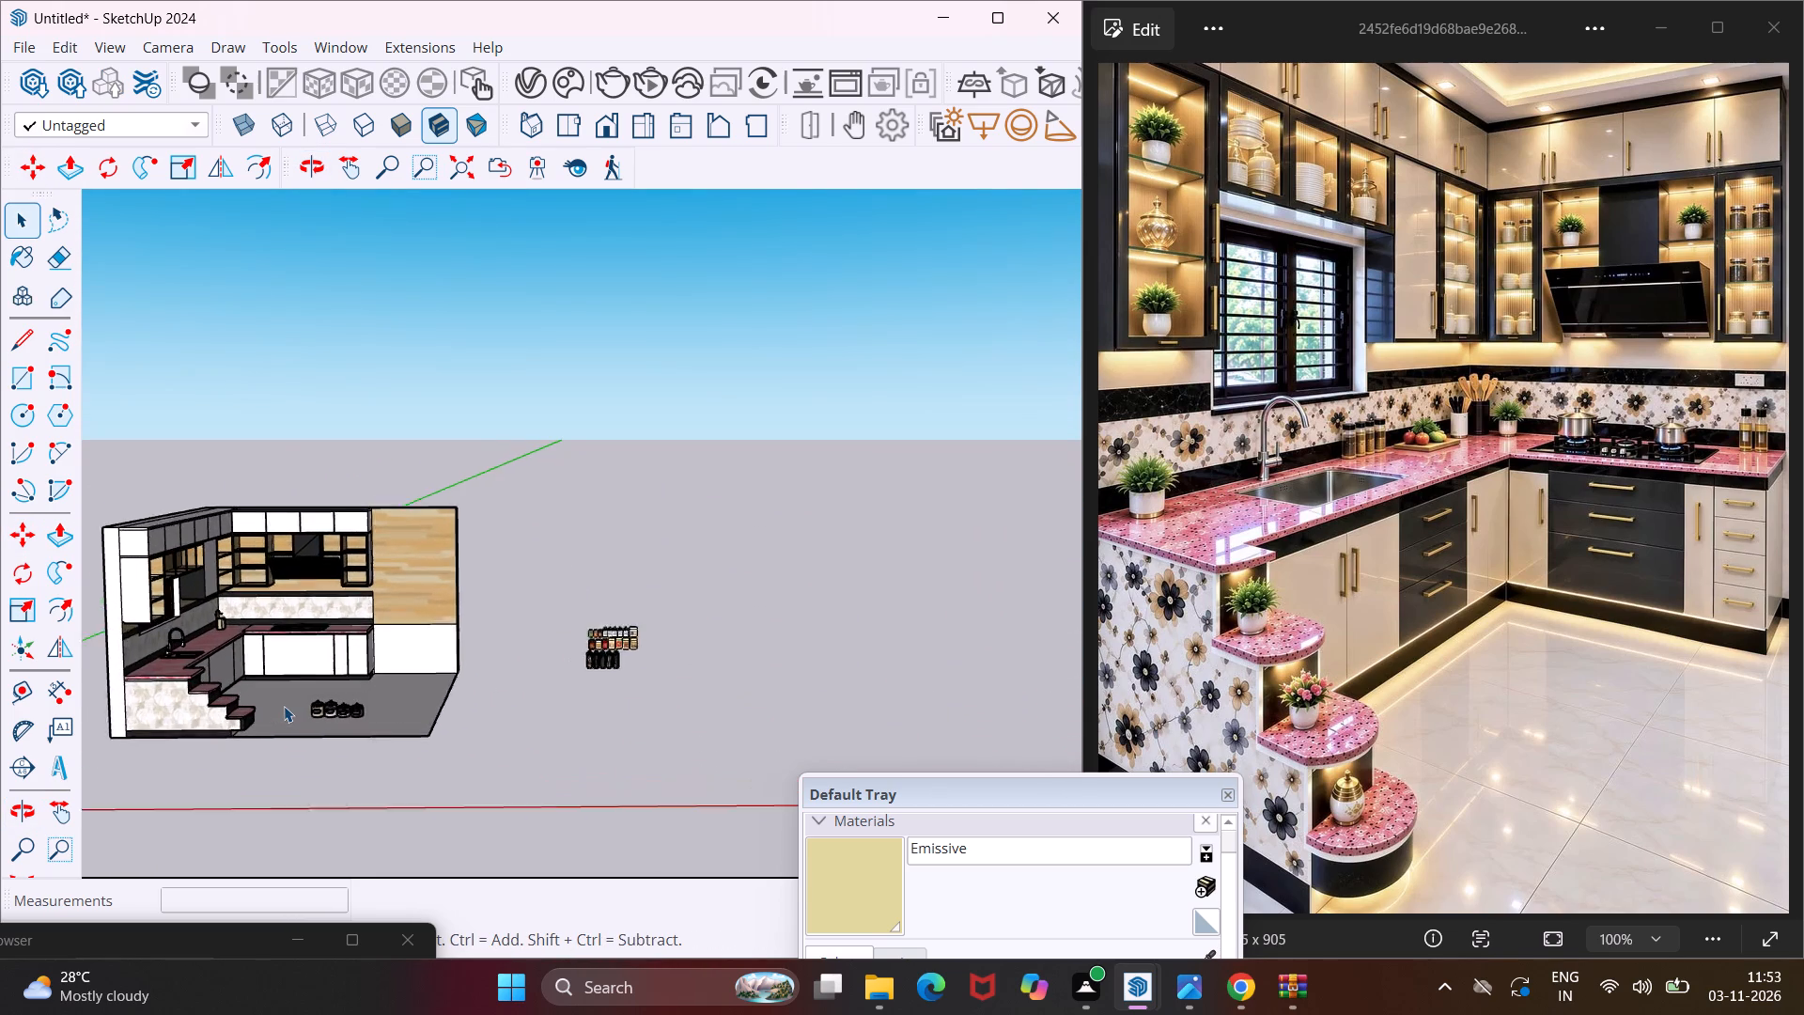
scroll(284, 706, "up", 2)
scroll(381, 711, "up", 4)
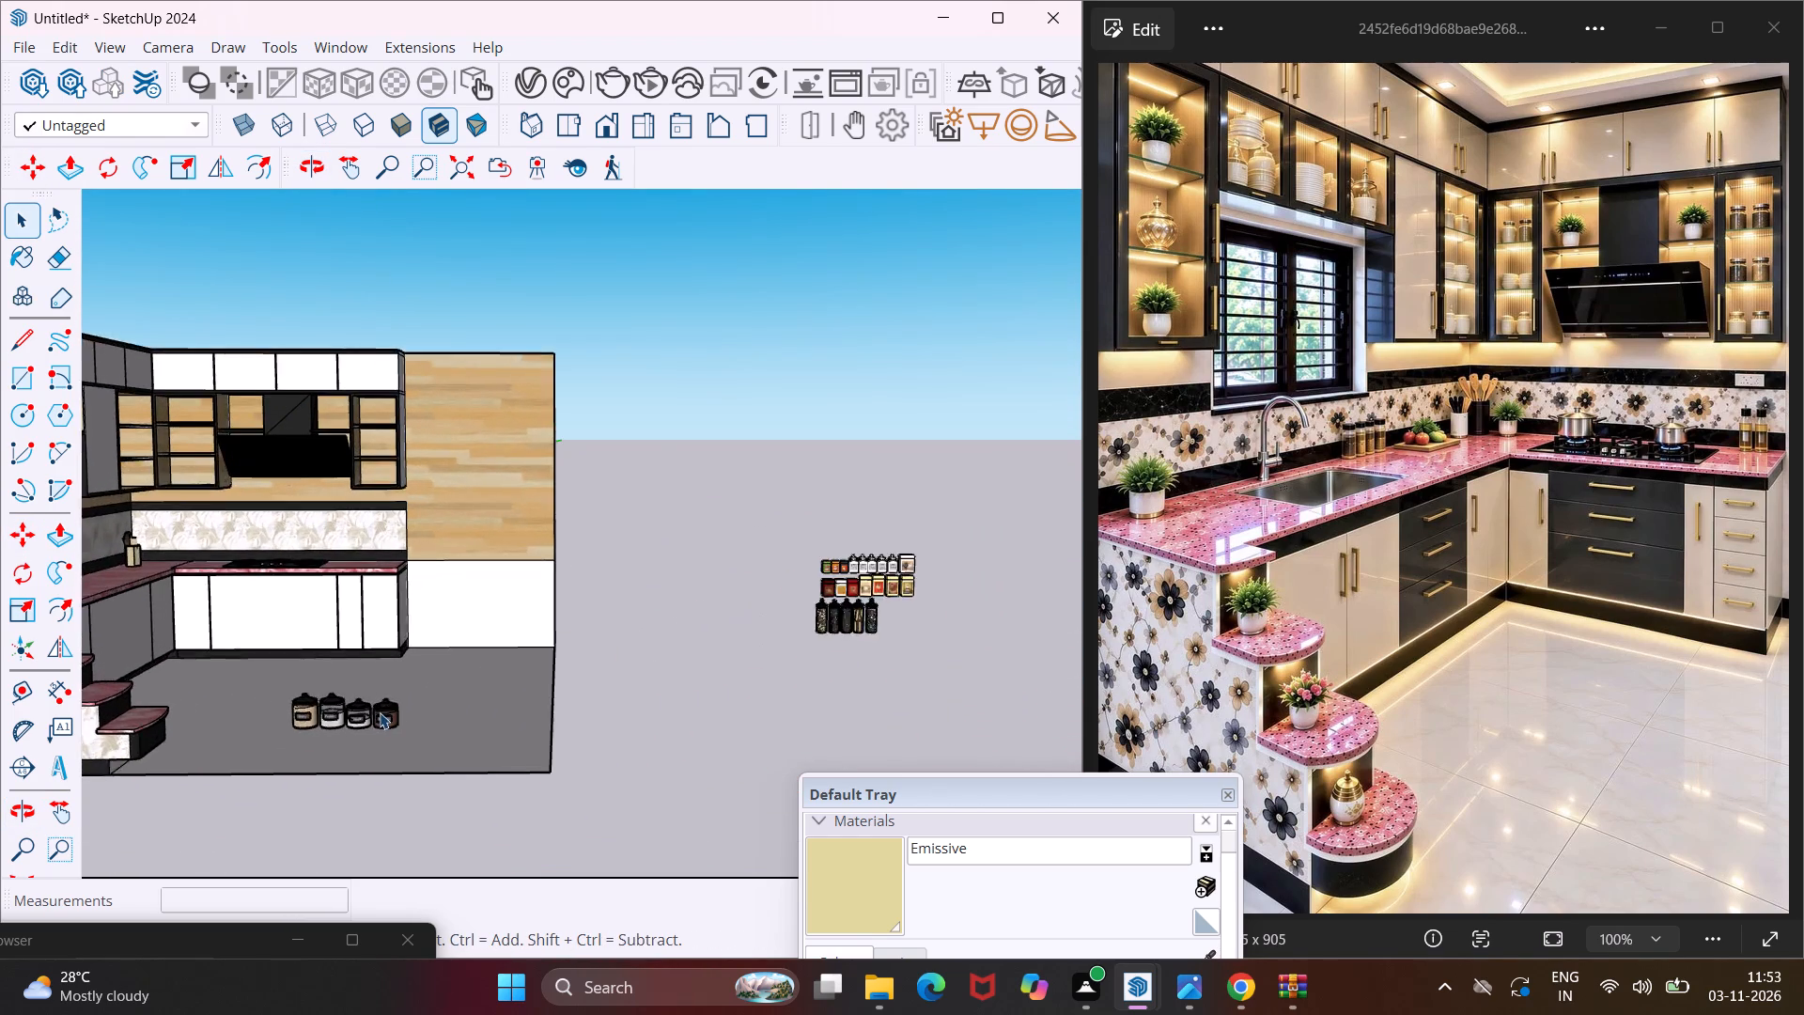
scroll(372, 712, "up", 7)
double_click(342, 717)
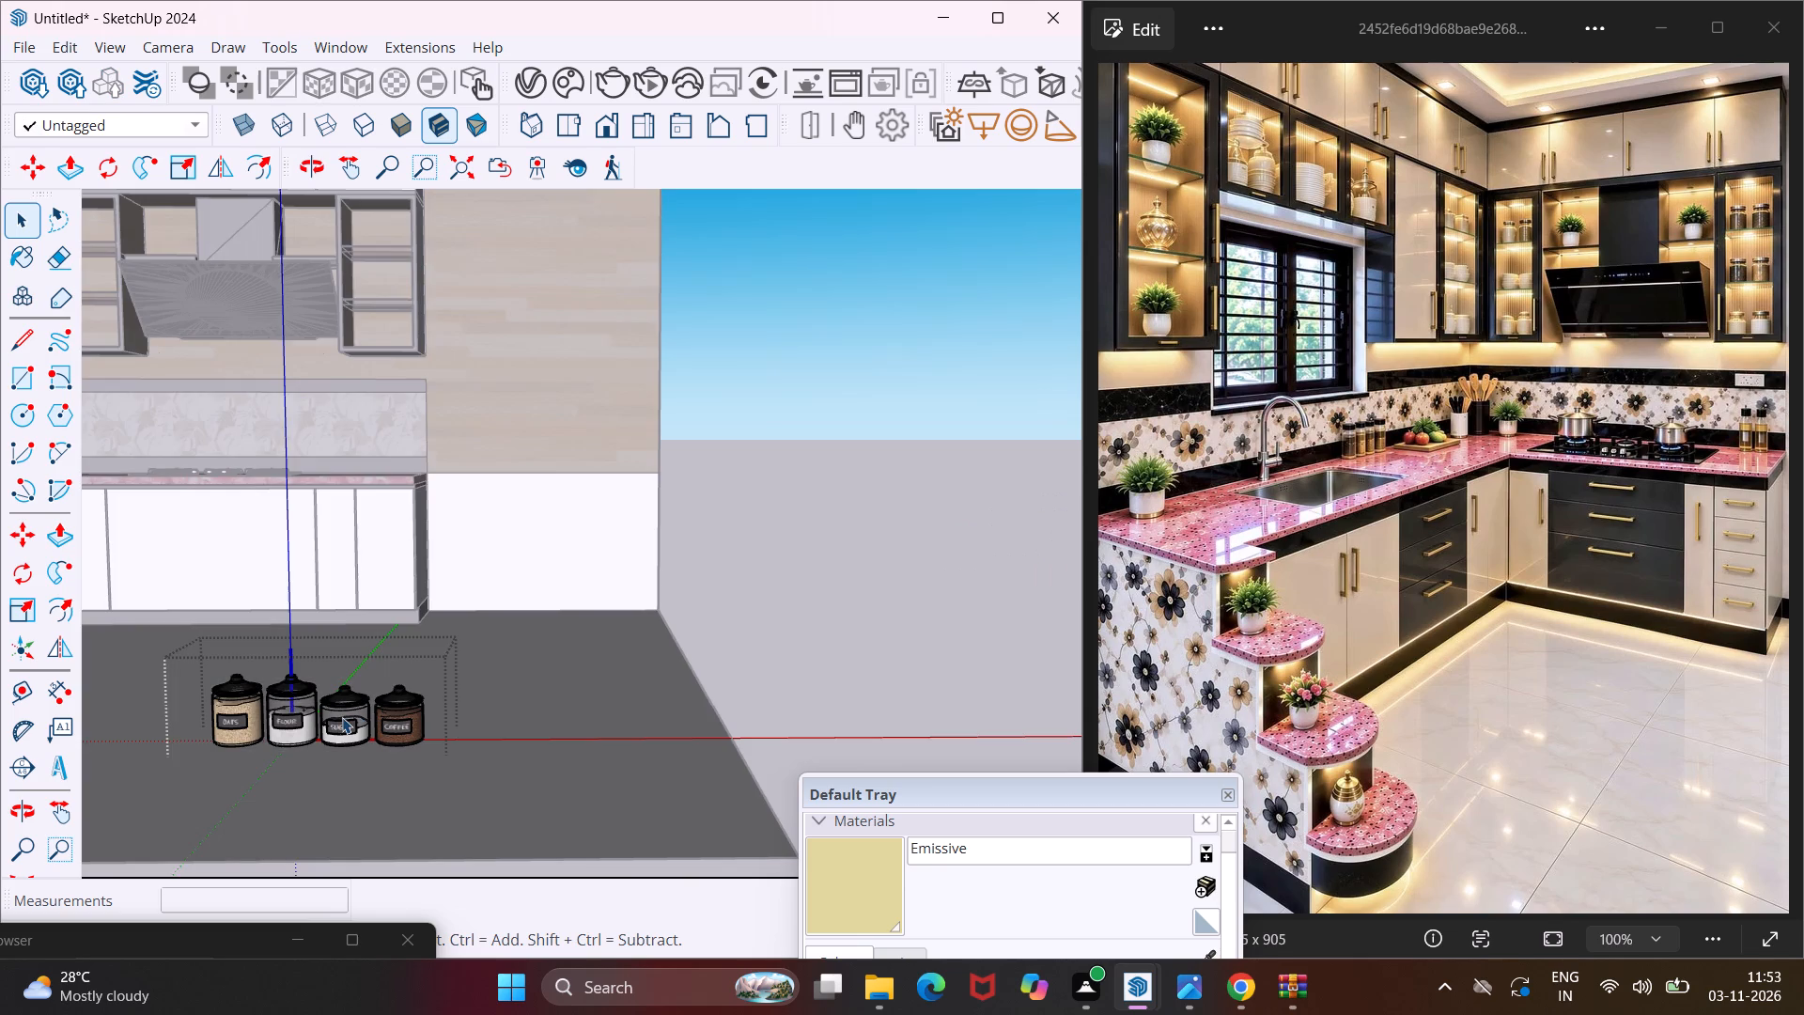
middle_click_drag(322, 719, 406, 719)
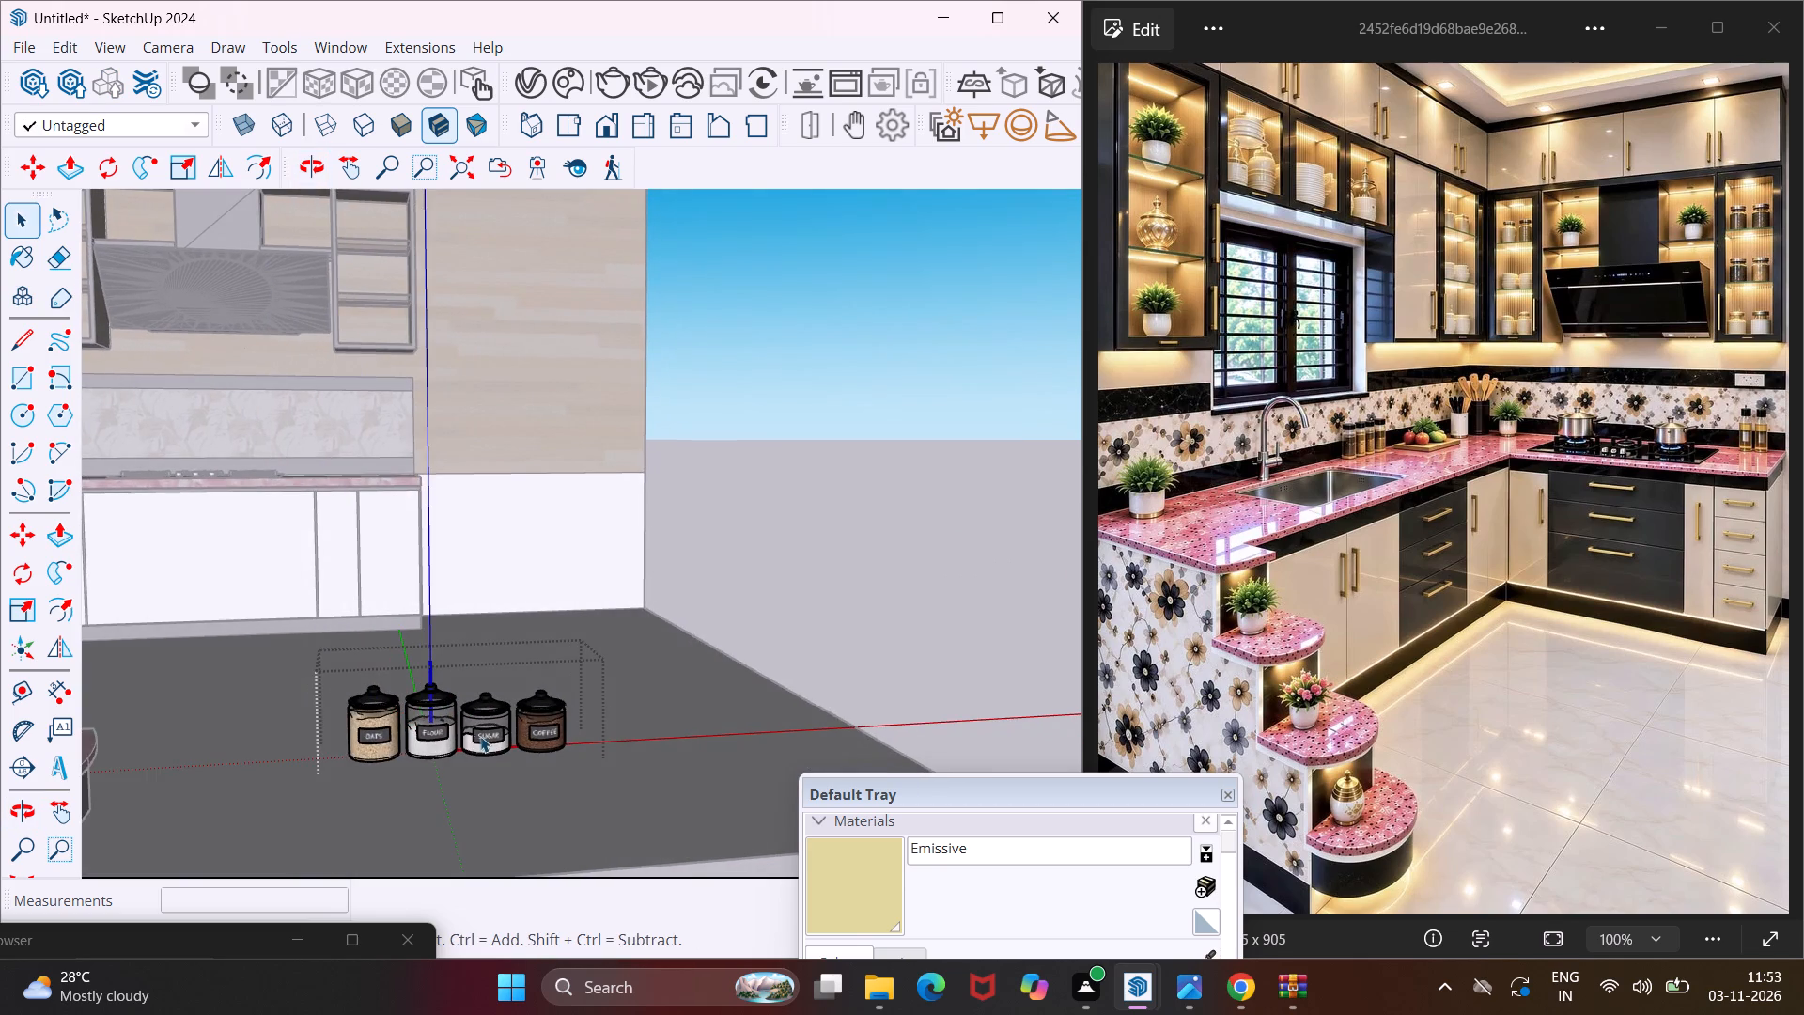
scroll(483, 738, "up", 6)
middle_click_drag(483, 738, 500, 709)
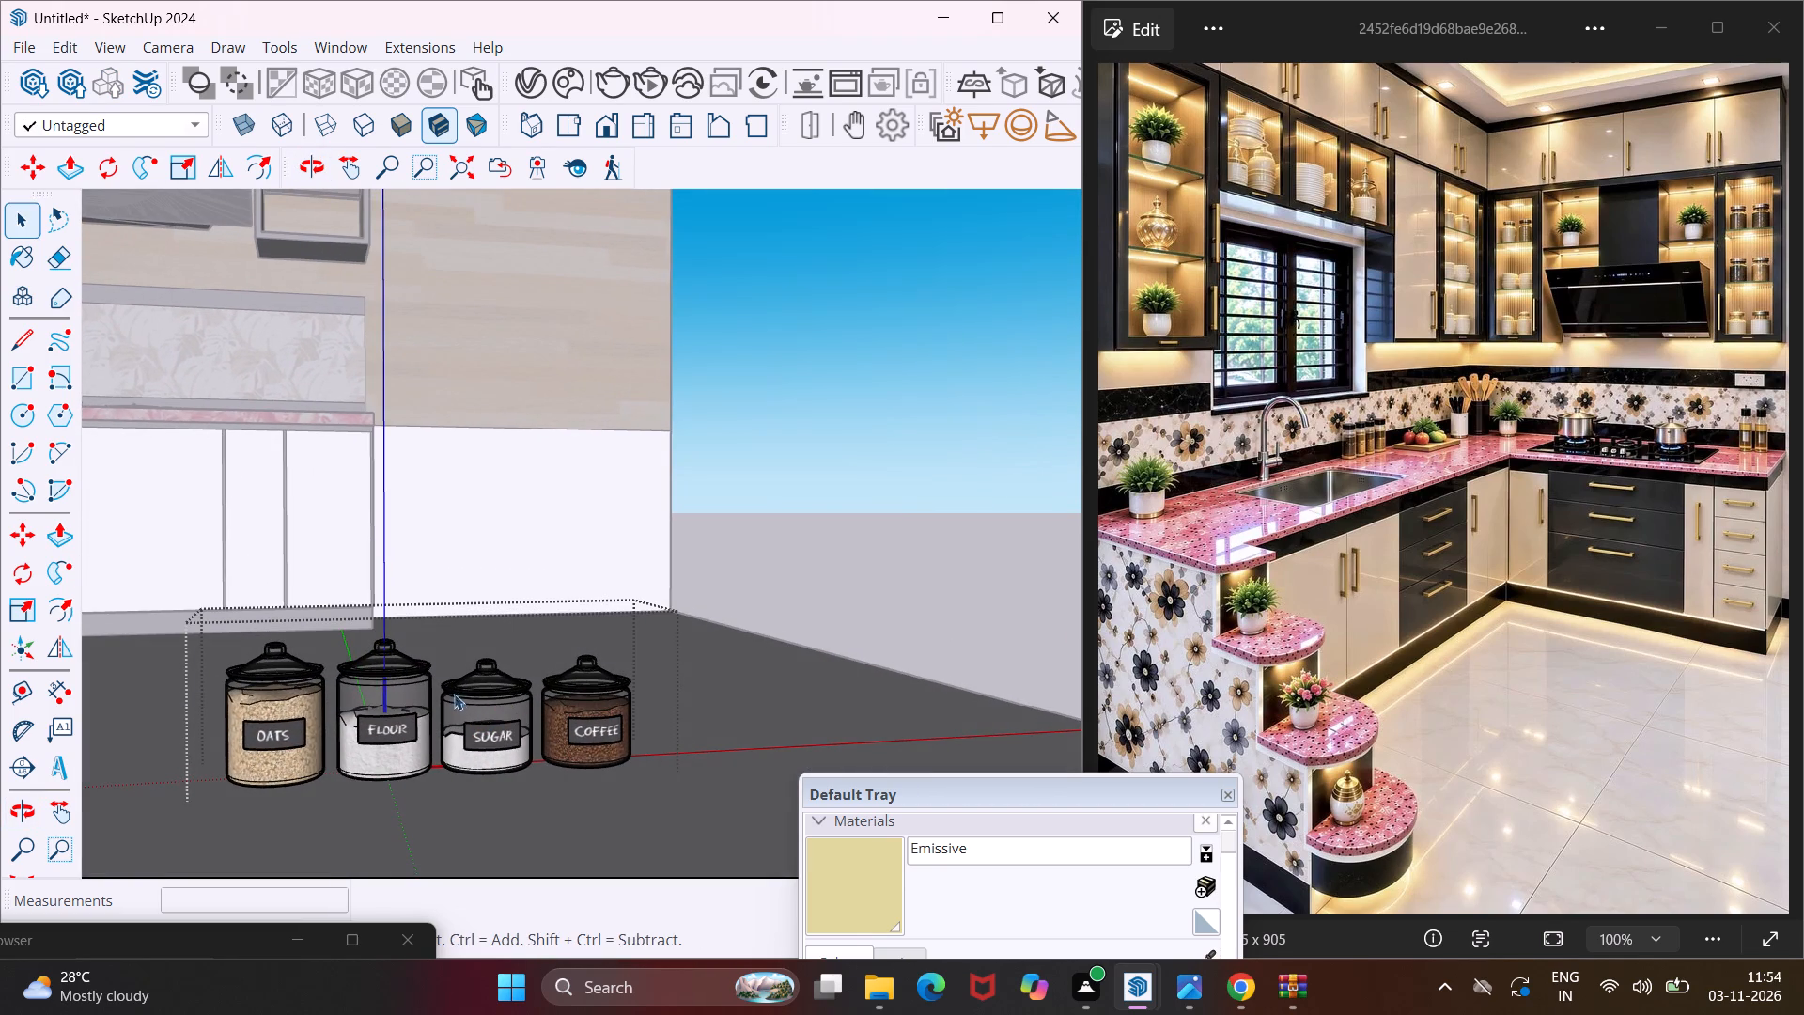
left_click_drag(443, 608, 356, 791)
left_click_drag(356, 791, 200, 818)
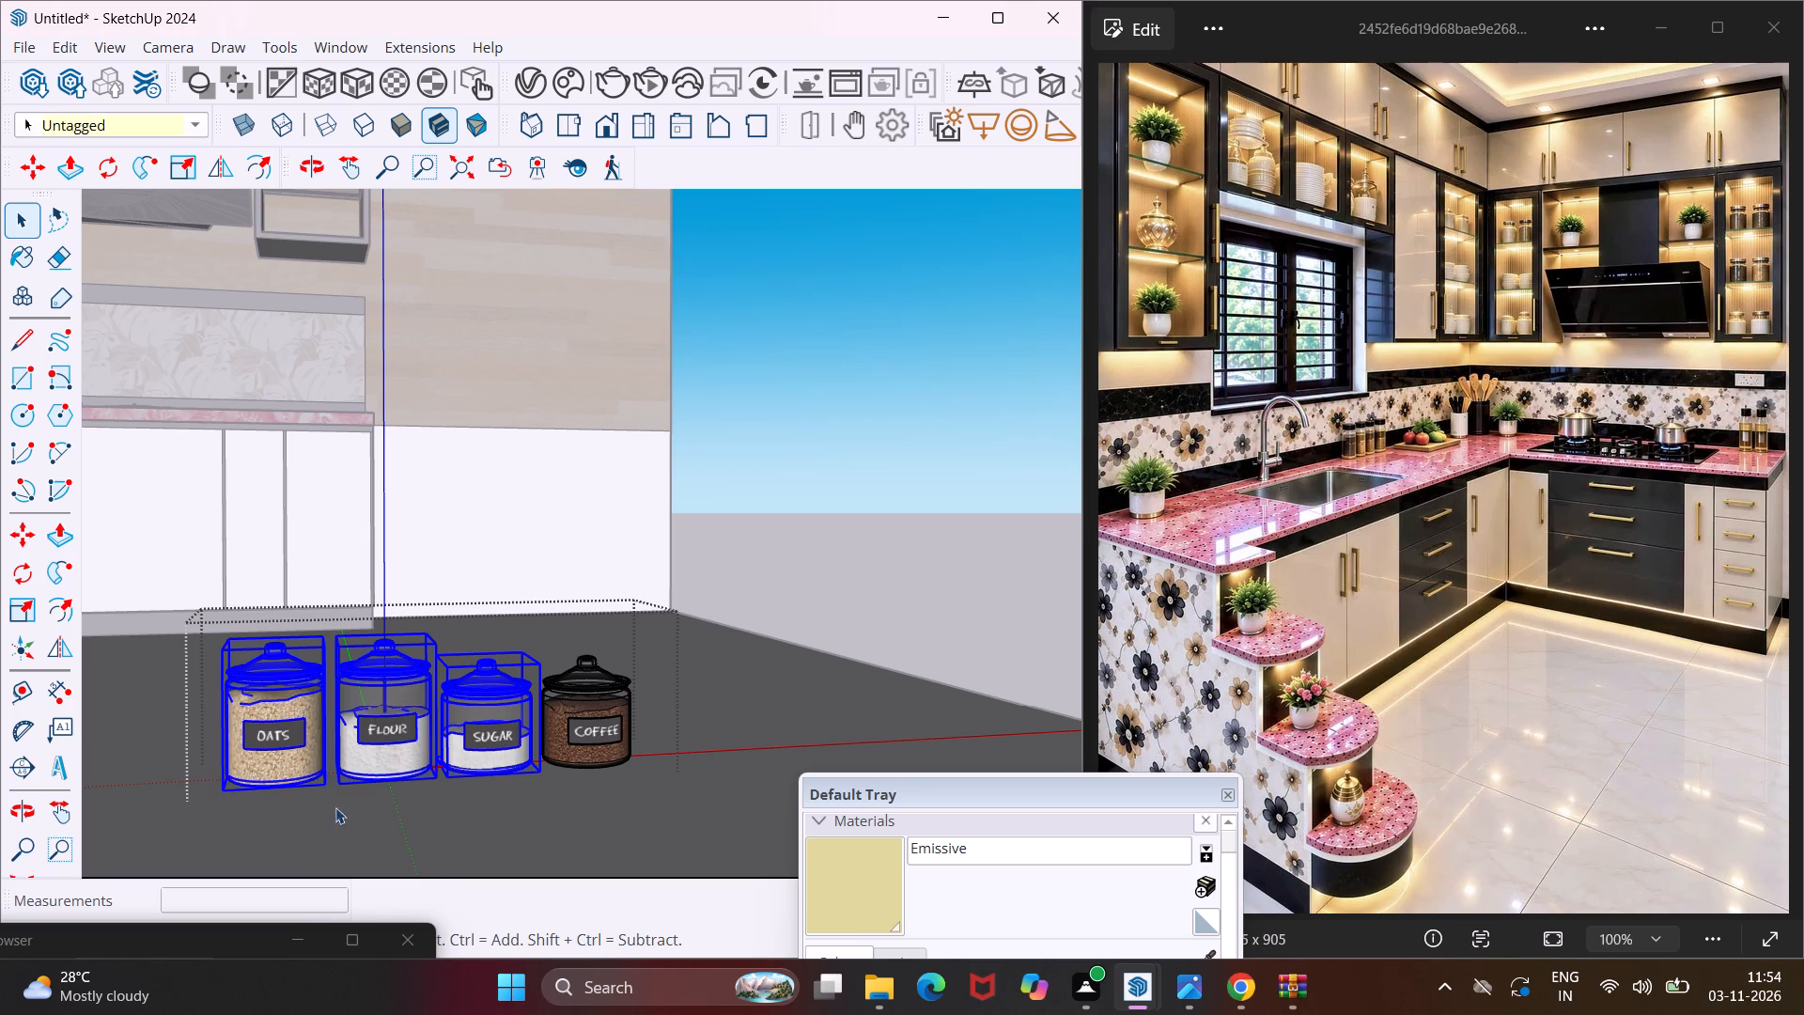
left_click(400, 768)
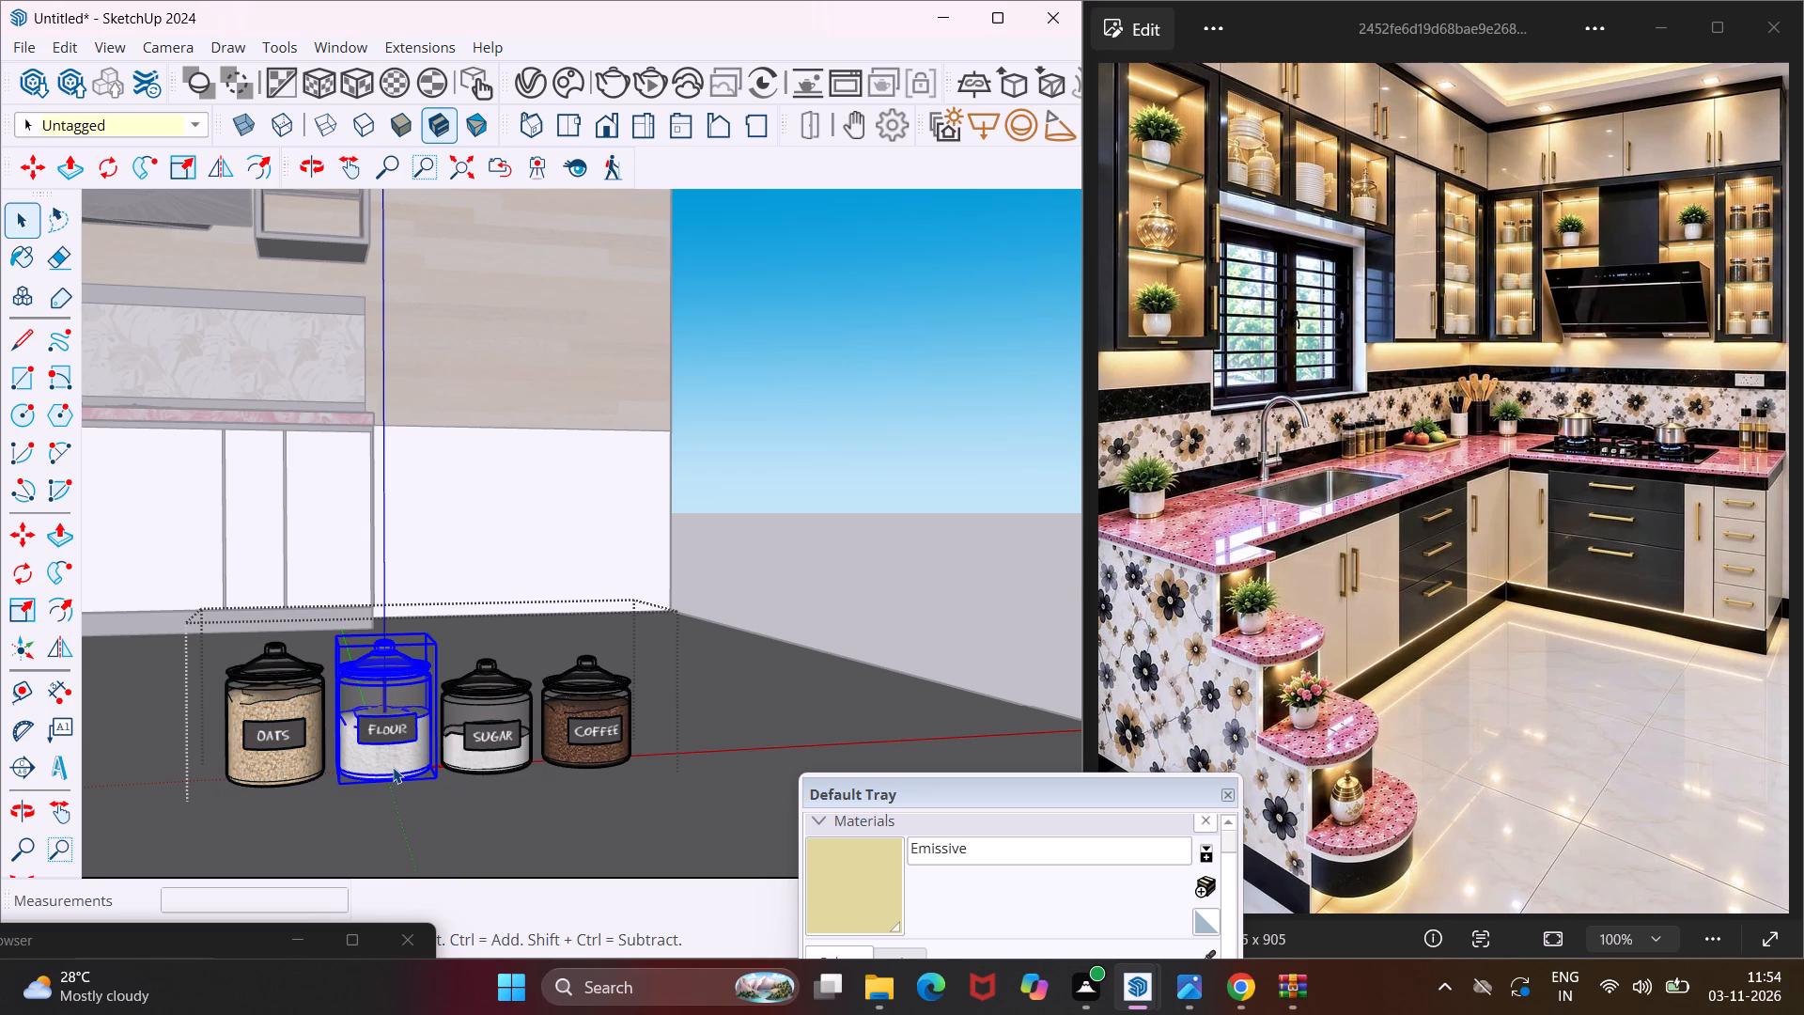
left_click(292, 768, "ctrl")
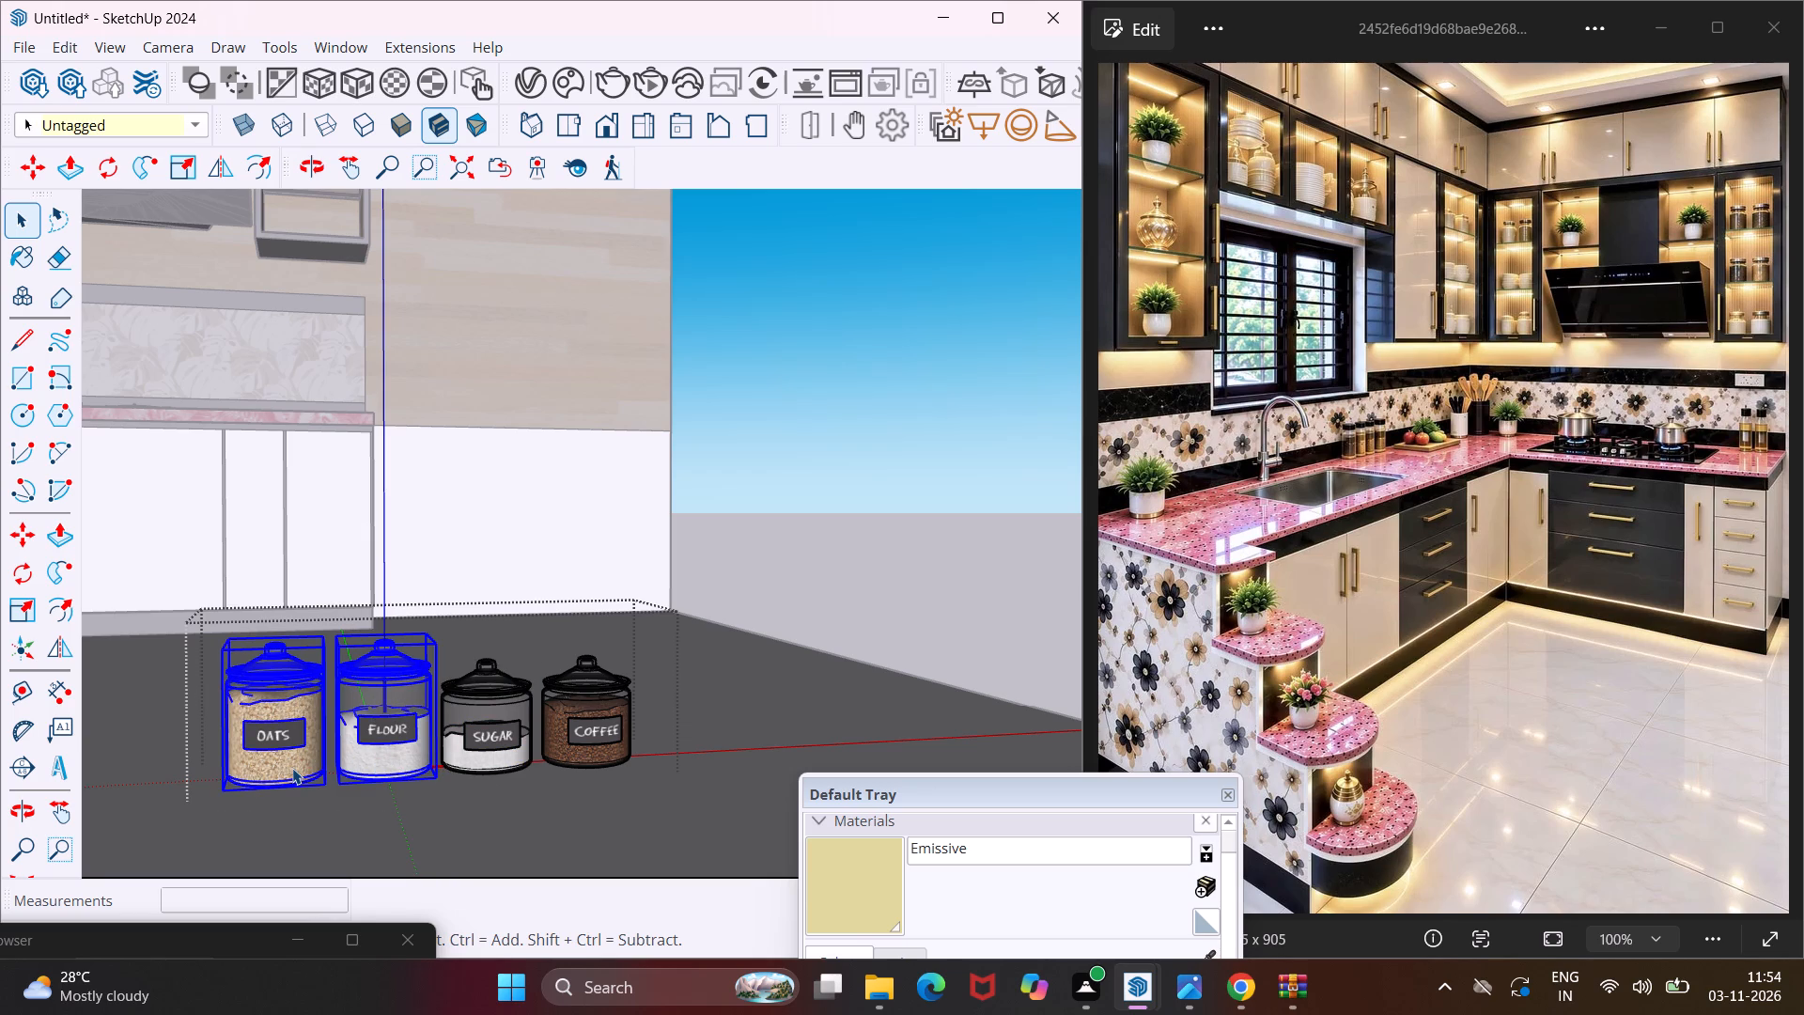
key("m")
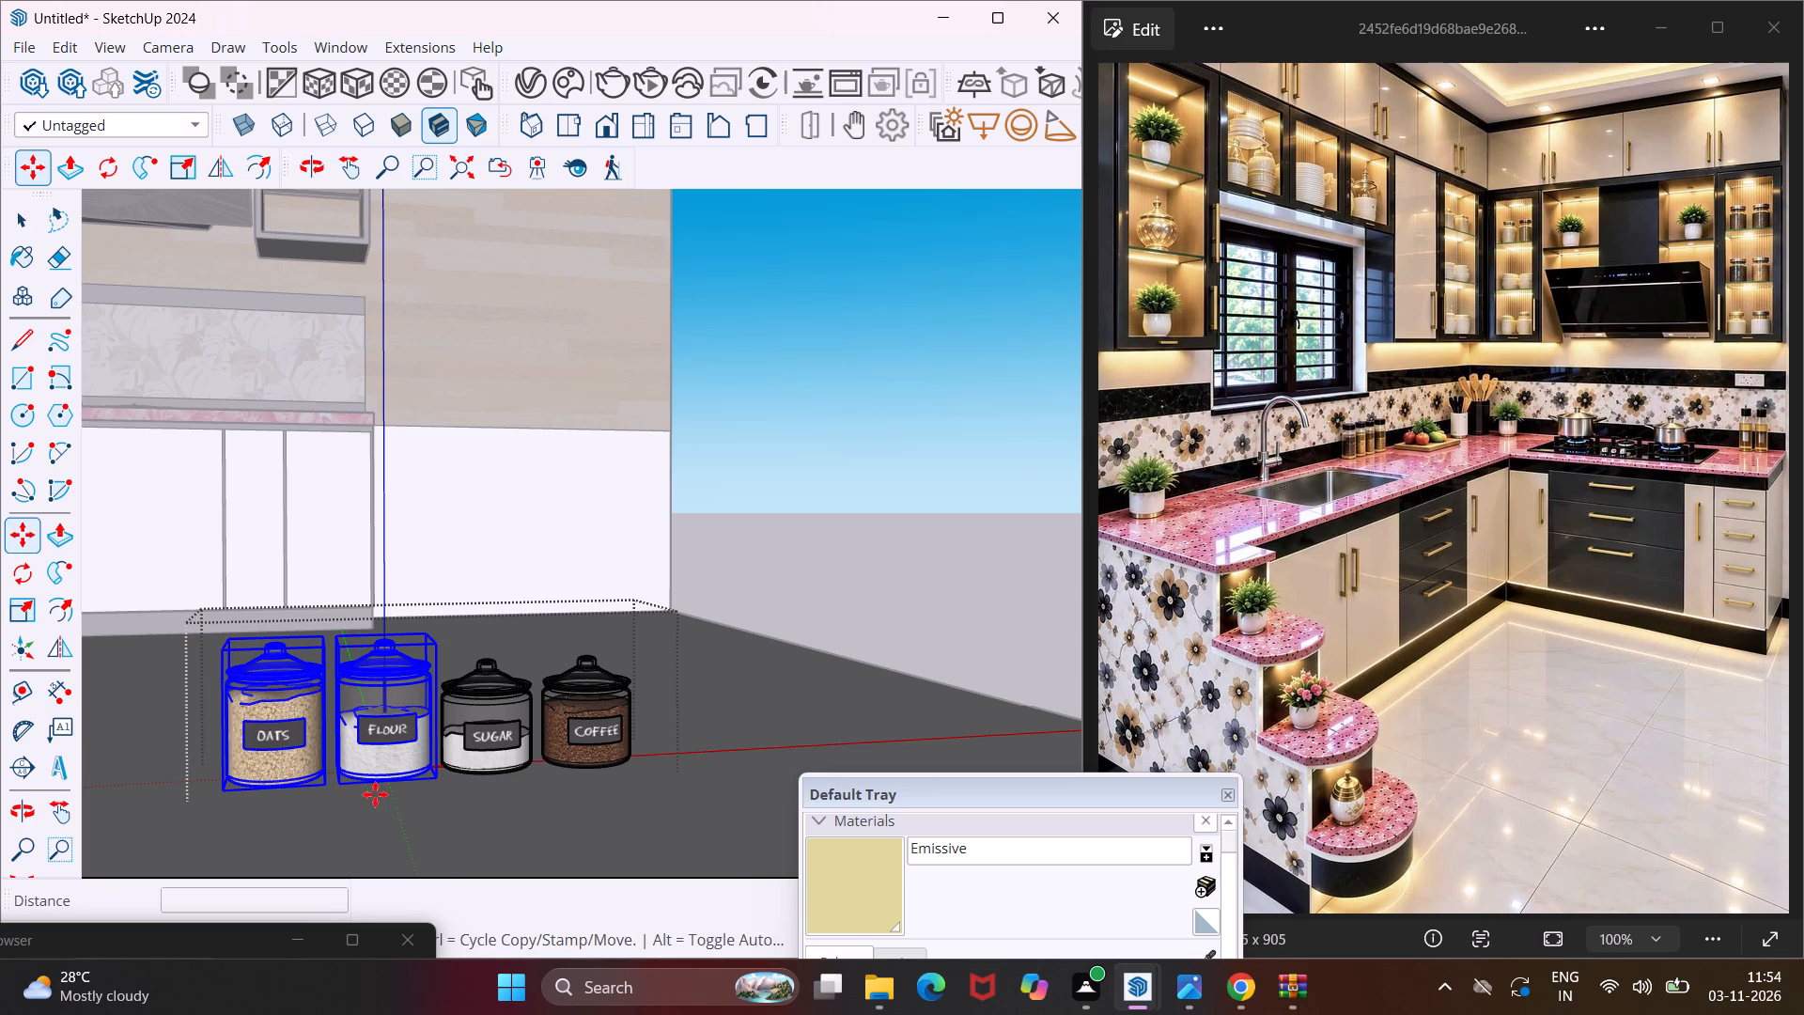
scroll(382, 798, "up", 5)
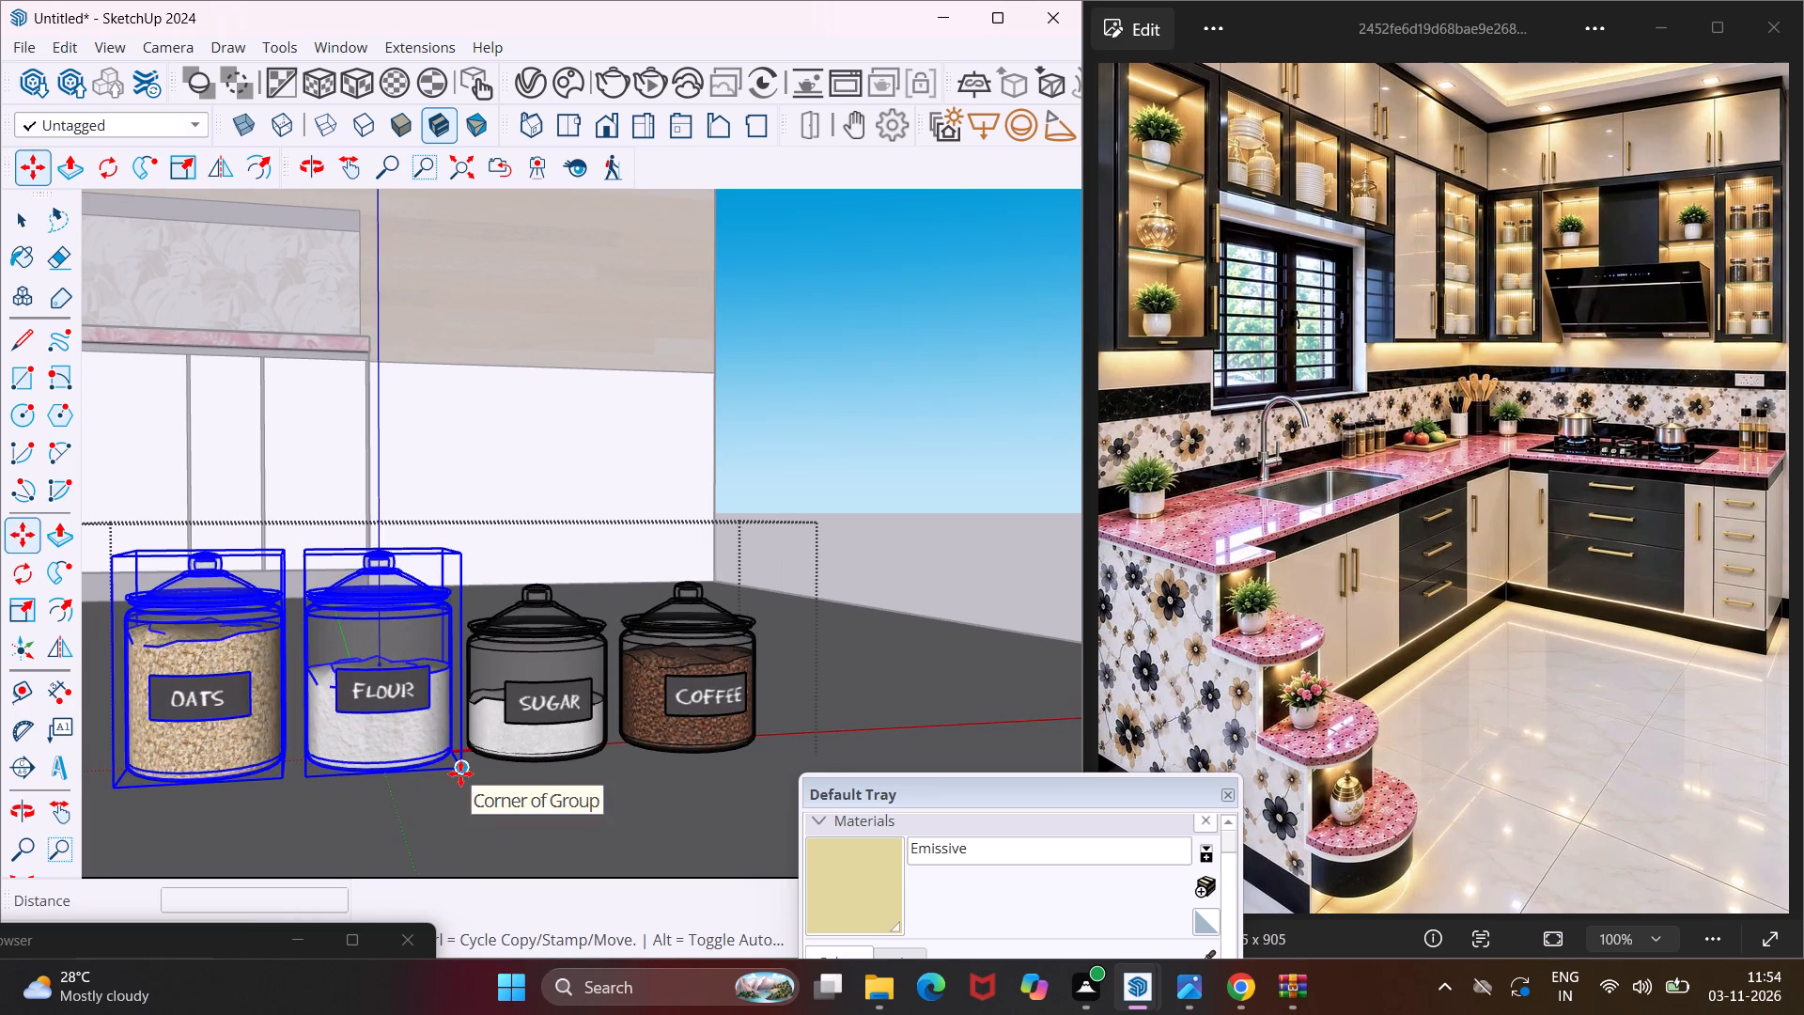
left_click(460, 772)
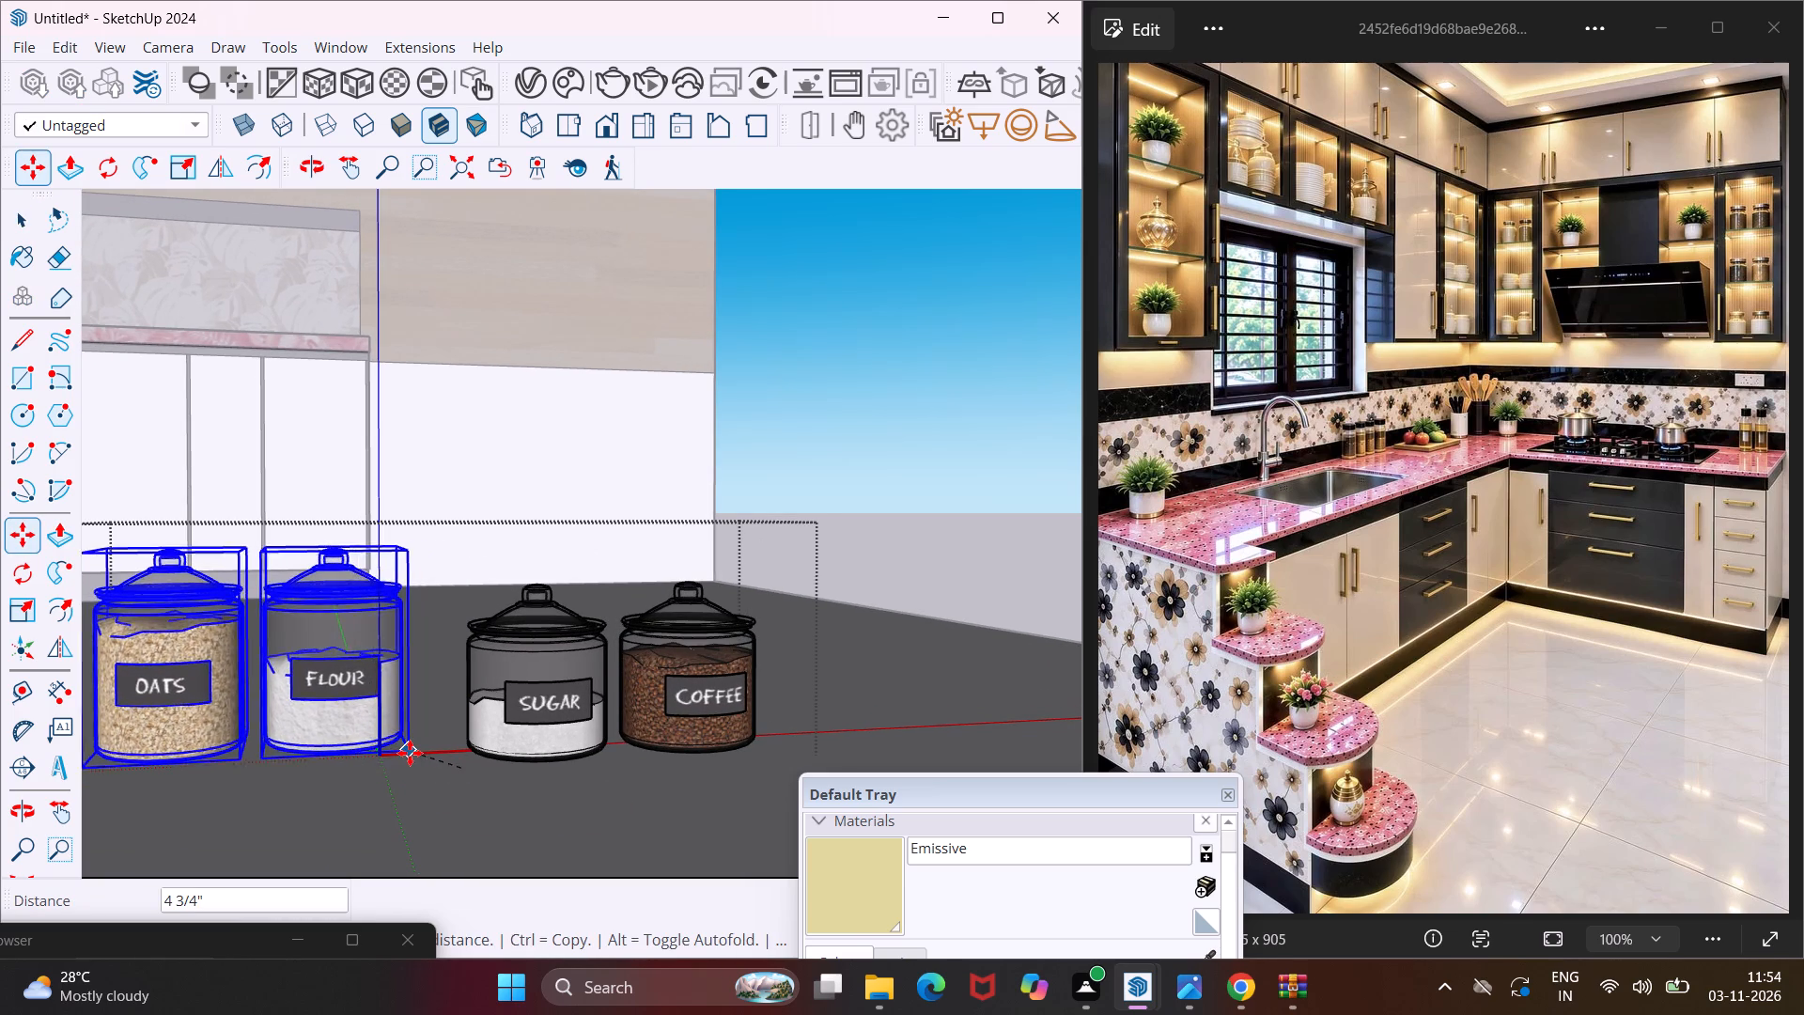
scroll(410, 753, "down", 10)
middle_click_drag(410, 753, 402, 831)
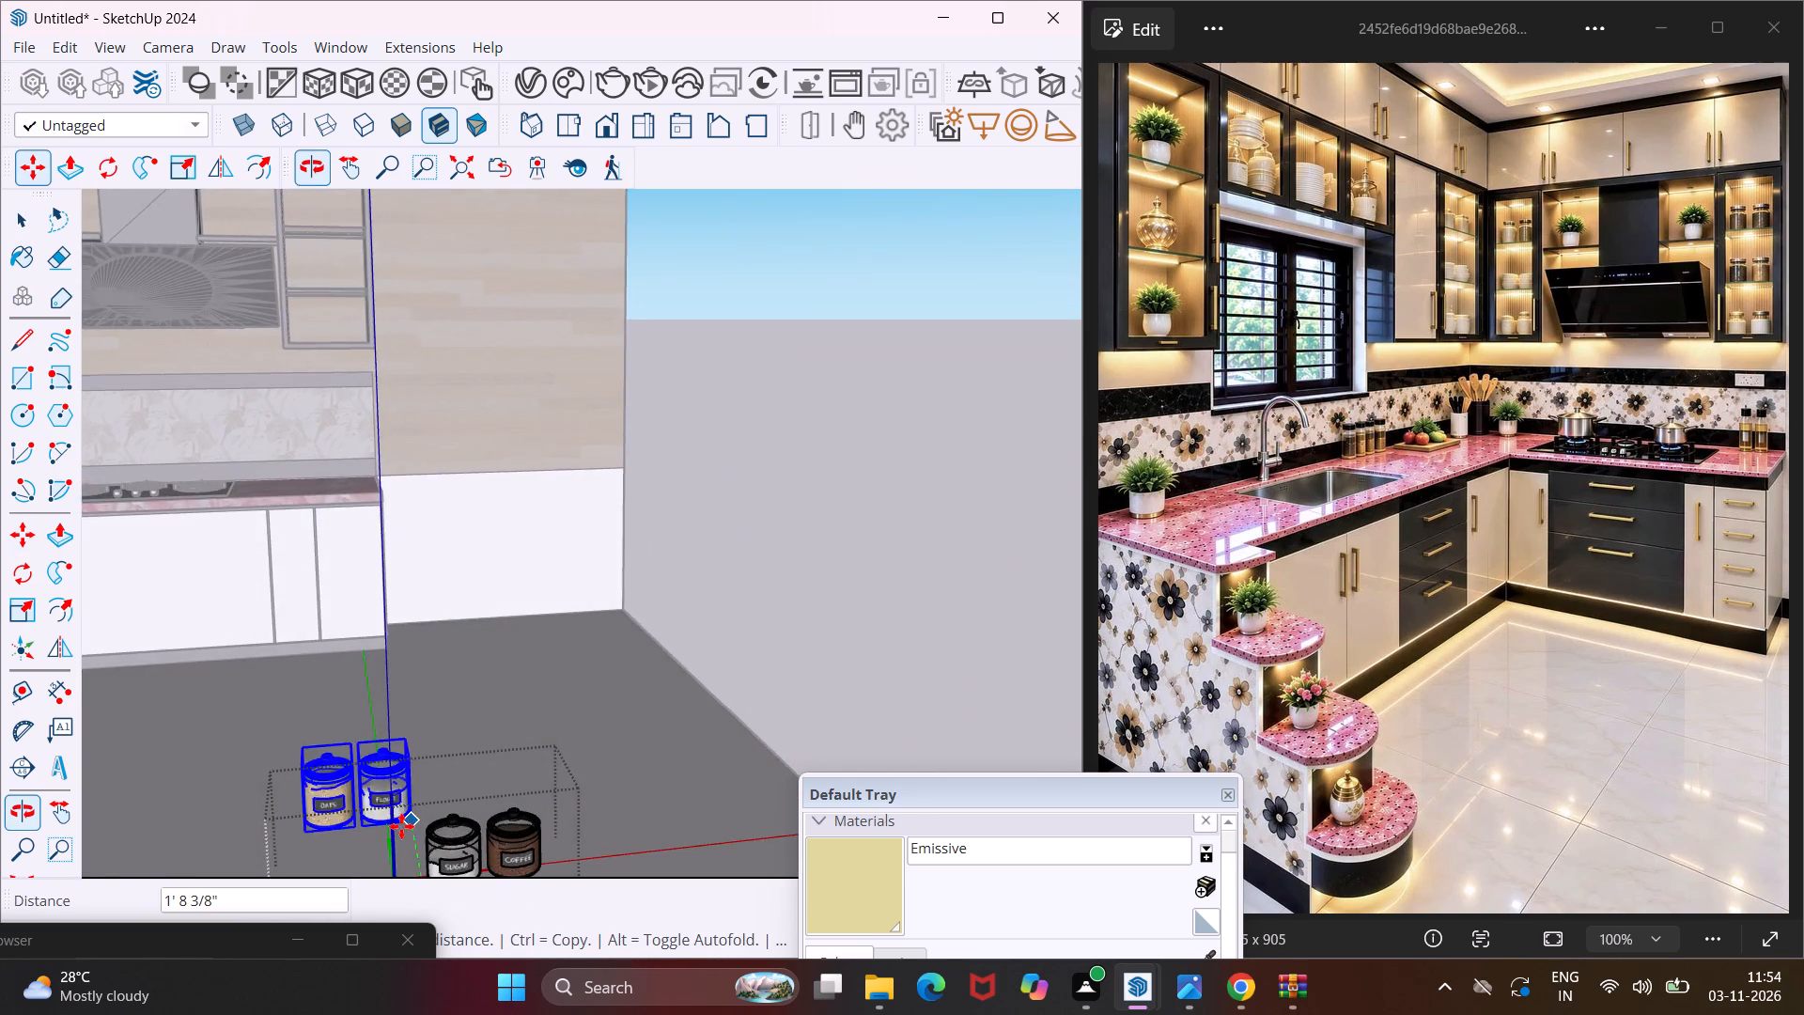
scroll(401, 826, "down", 7)
scroll(378, 445, "up", 2)
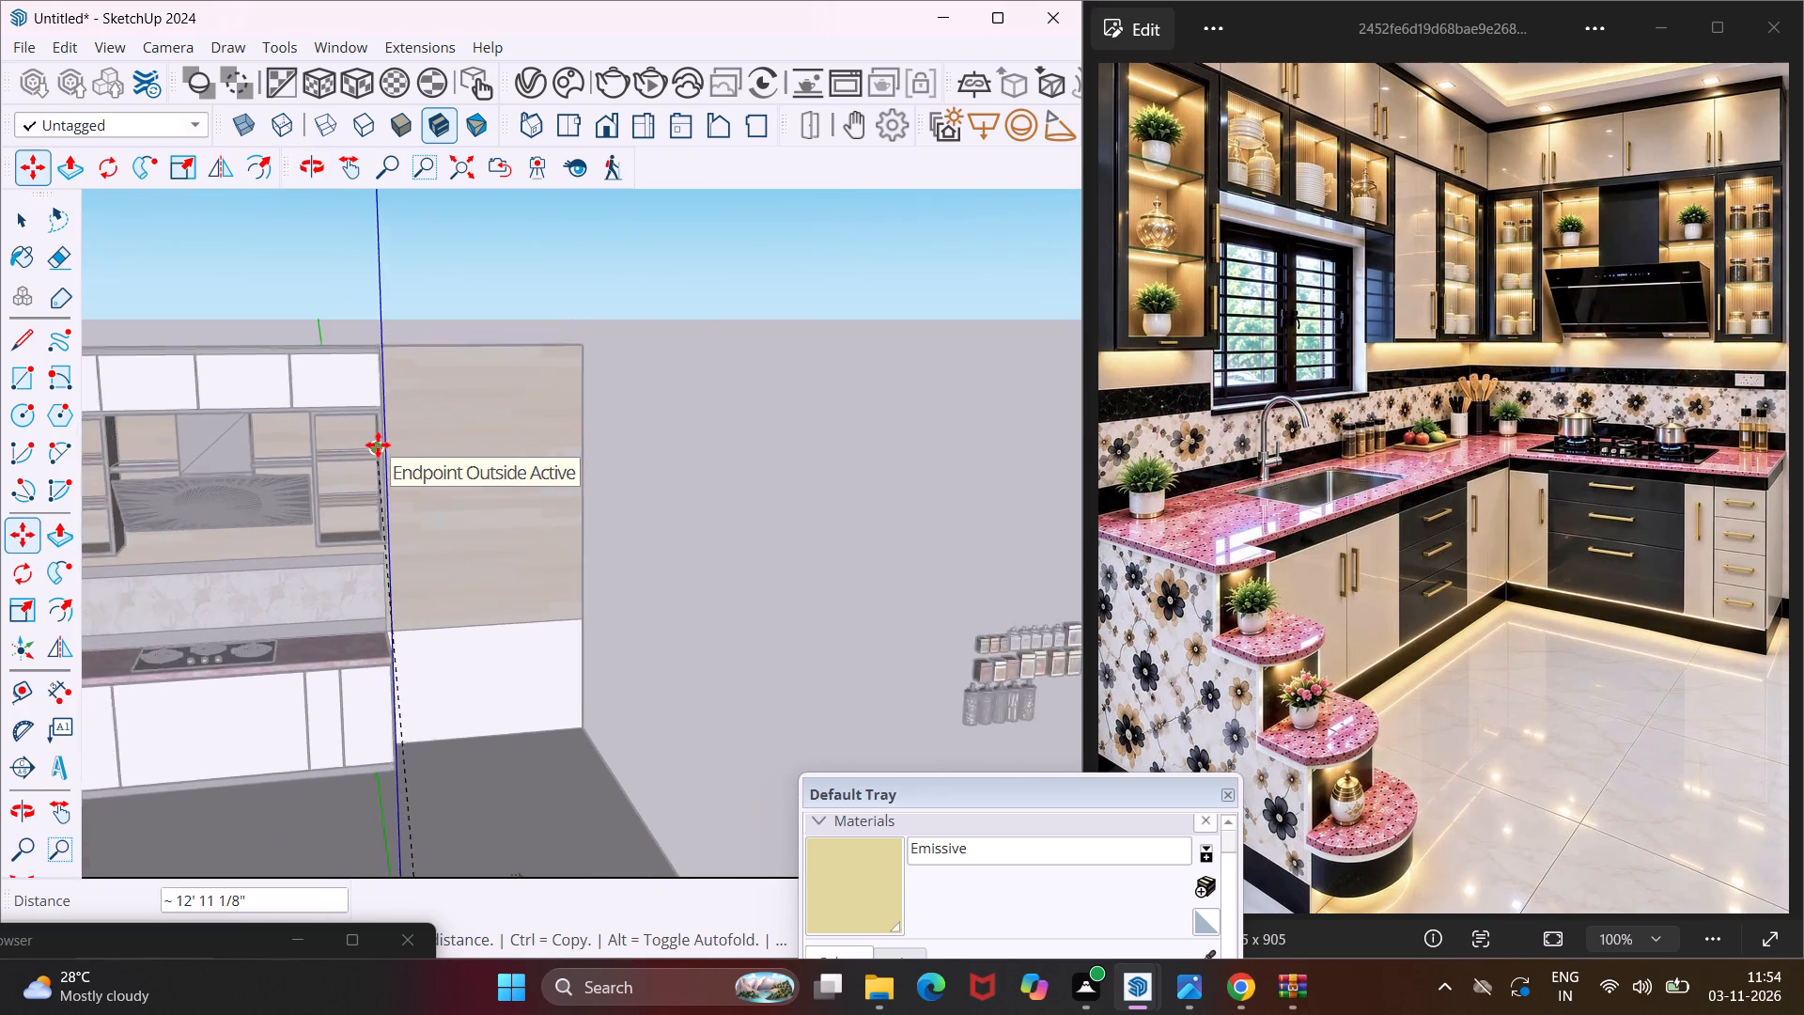
scroll(378, 445, "up", 11)
middle_click_drag(353, 446, 392, 510)
scroll(364, 482, "up", 6)
left_click(355, 505)
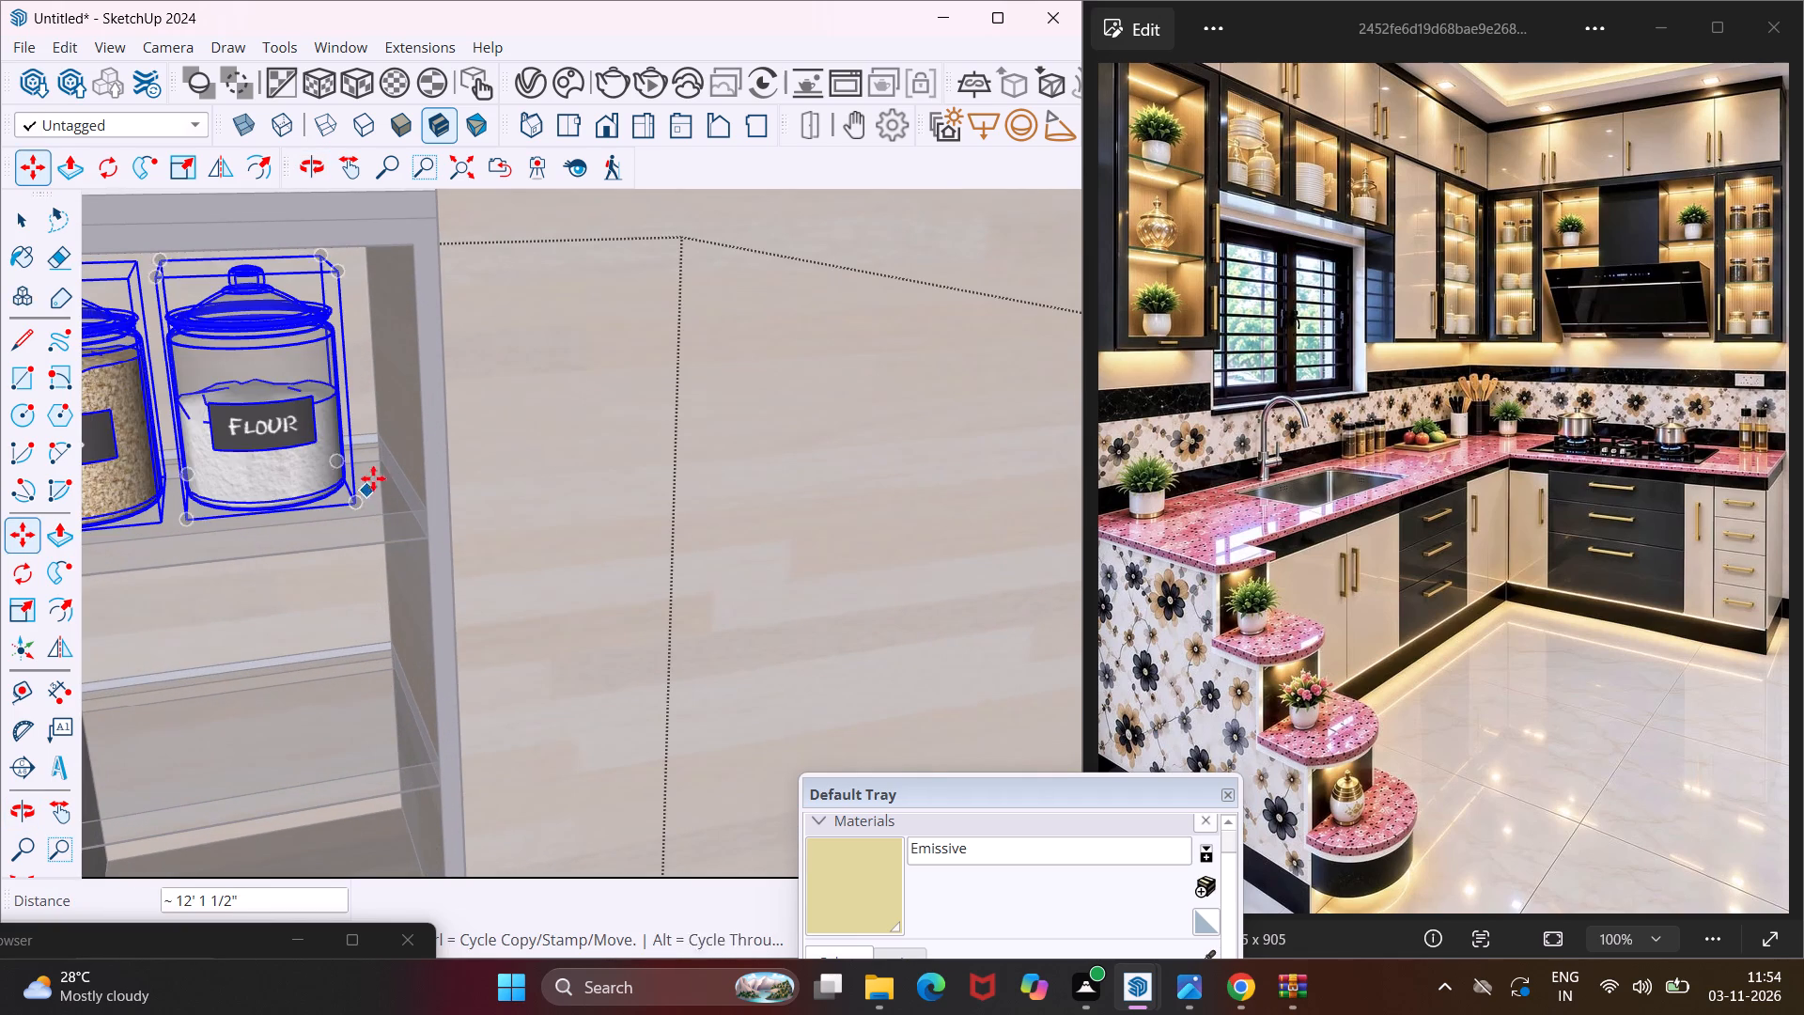
scroll(380, 467, "down", 5)
middle_click_drag(380, 467, 401, 329)
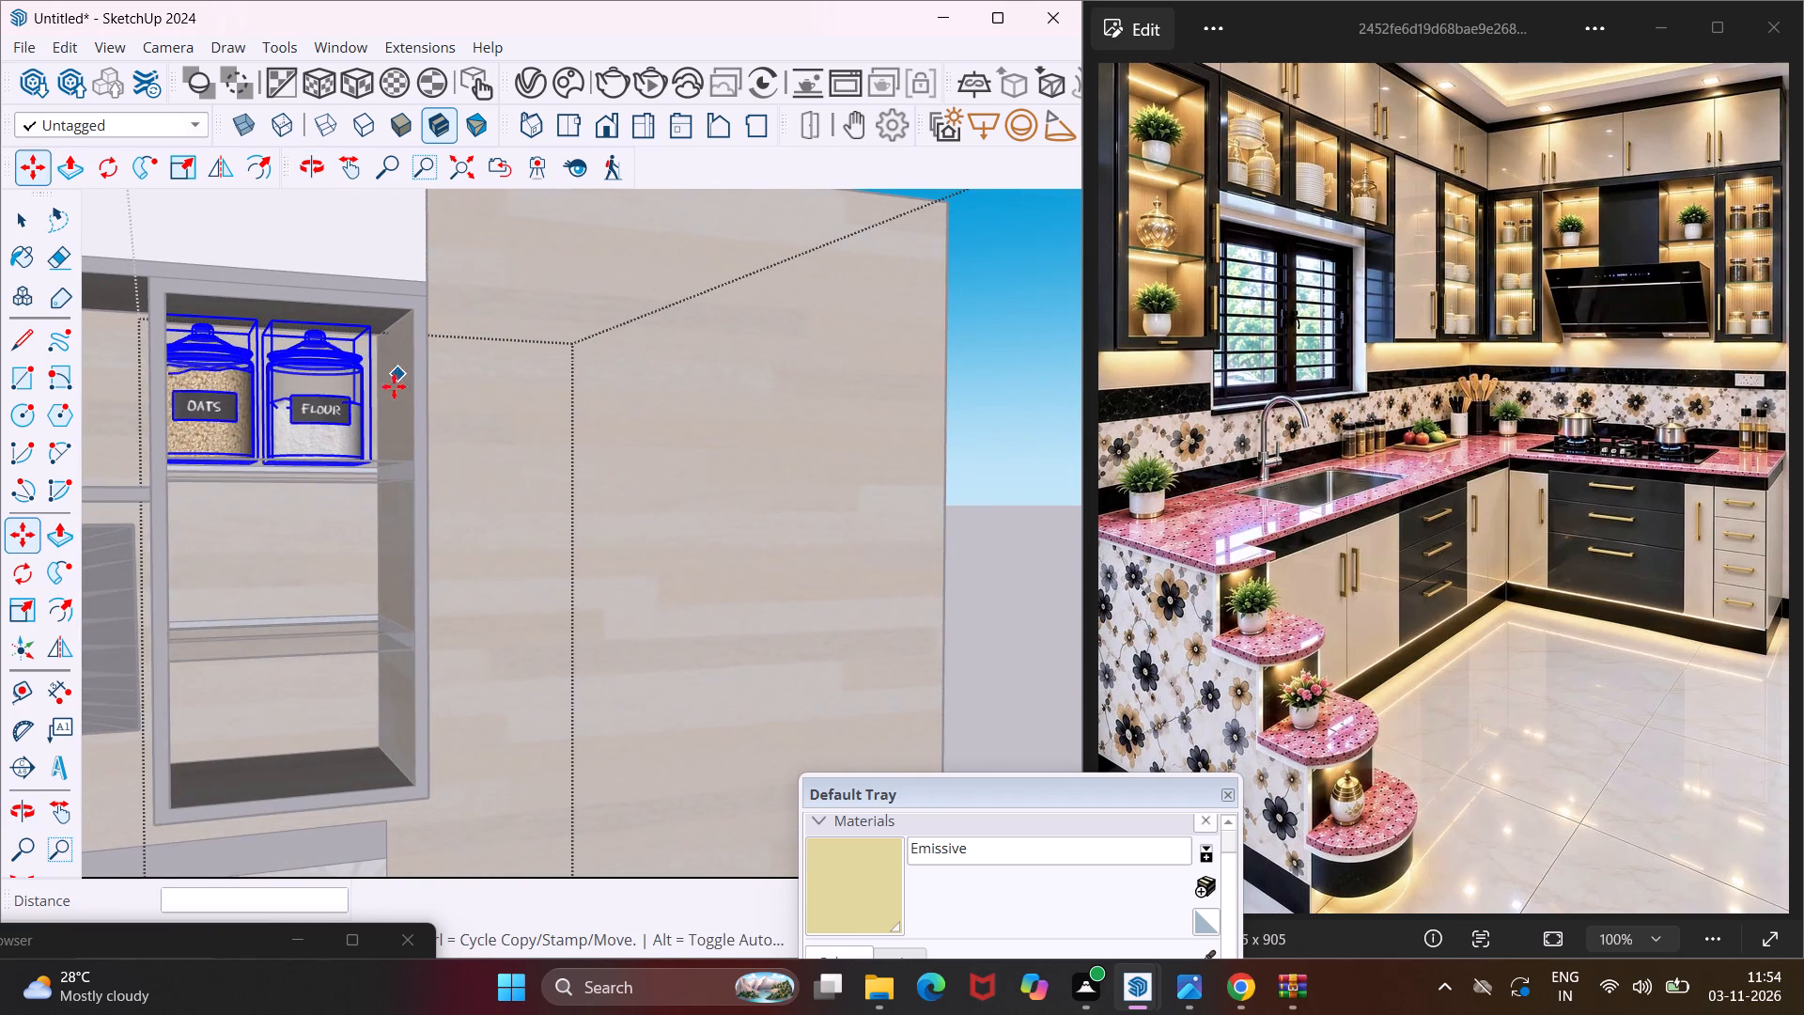
Copy the oats and flour canisters from the top shelf straight down 1' 1/2" onto the middle shelf of the open wall cabinet.
scroll(390, 400, "up", 1)
middle_click_drag(380, 421, 367, 503)
scroll(374, 481, "up", 2)
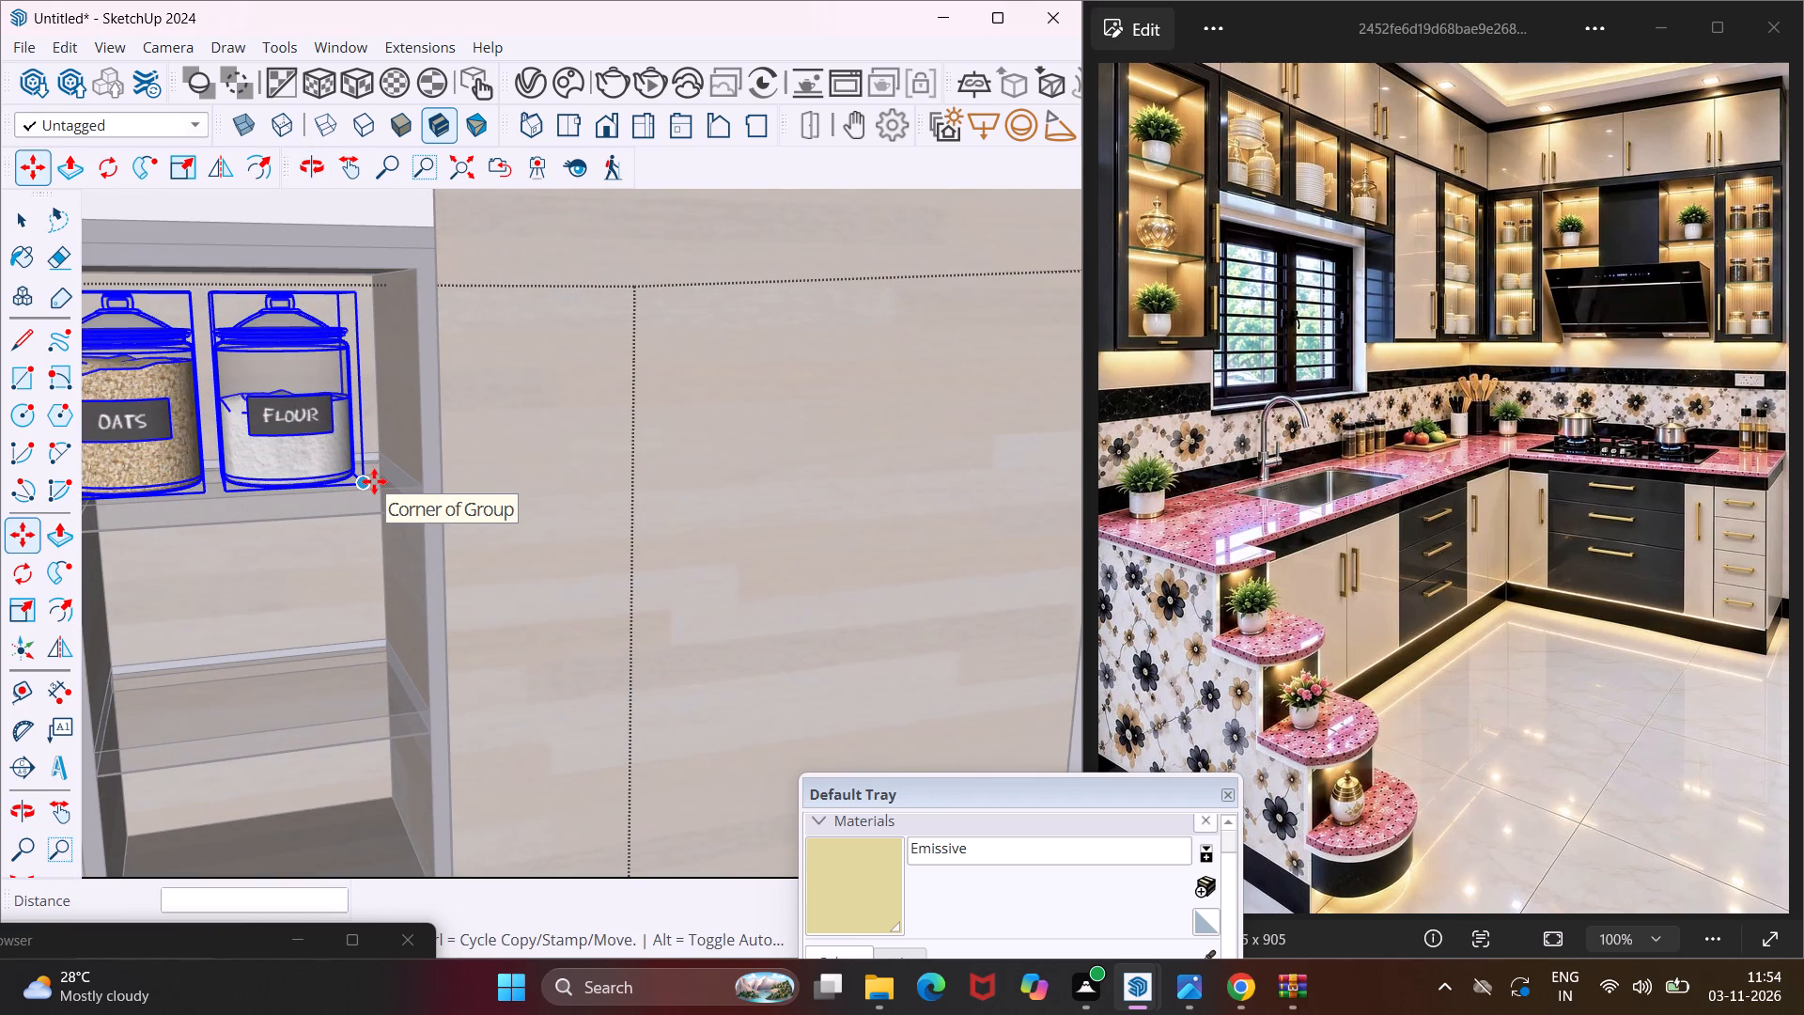
left_click(374, 481)
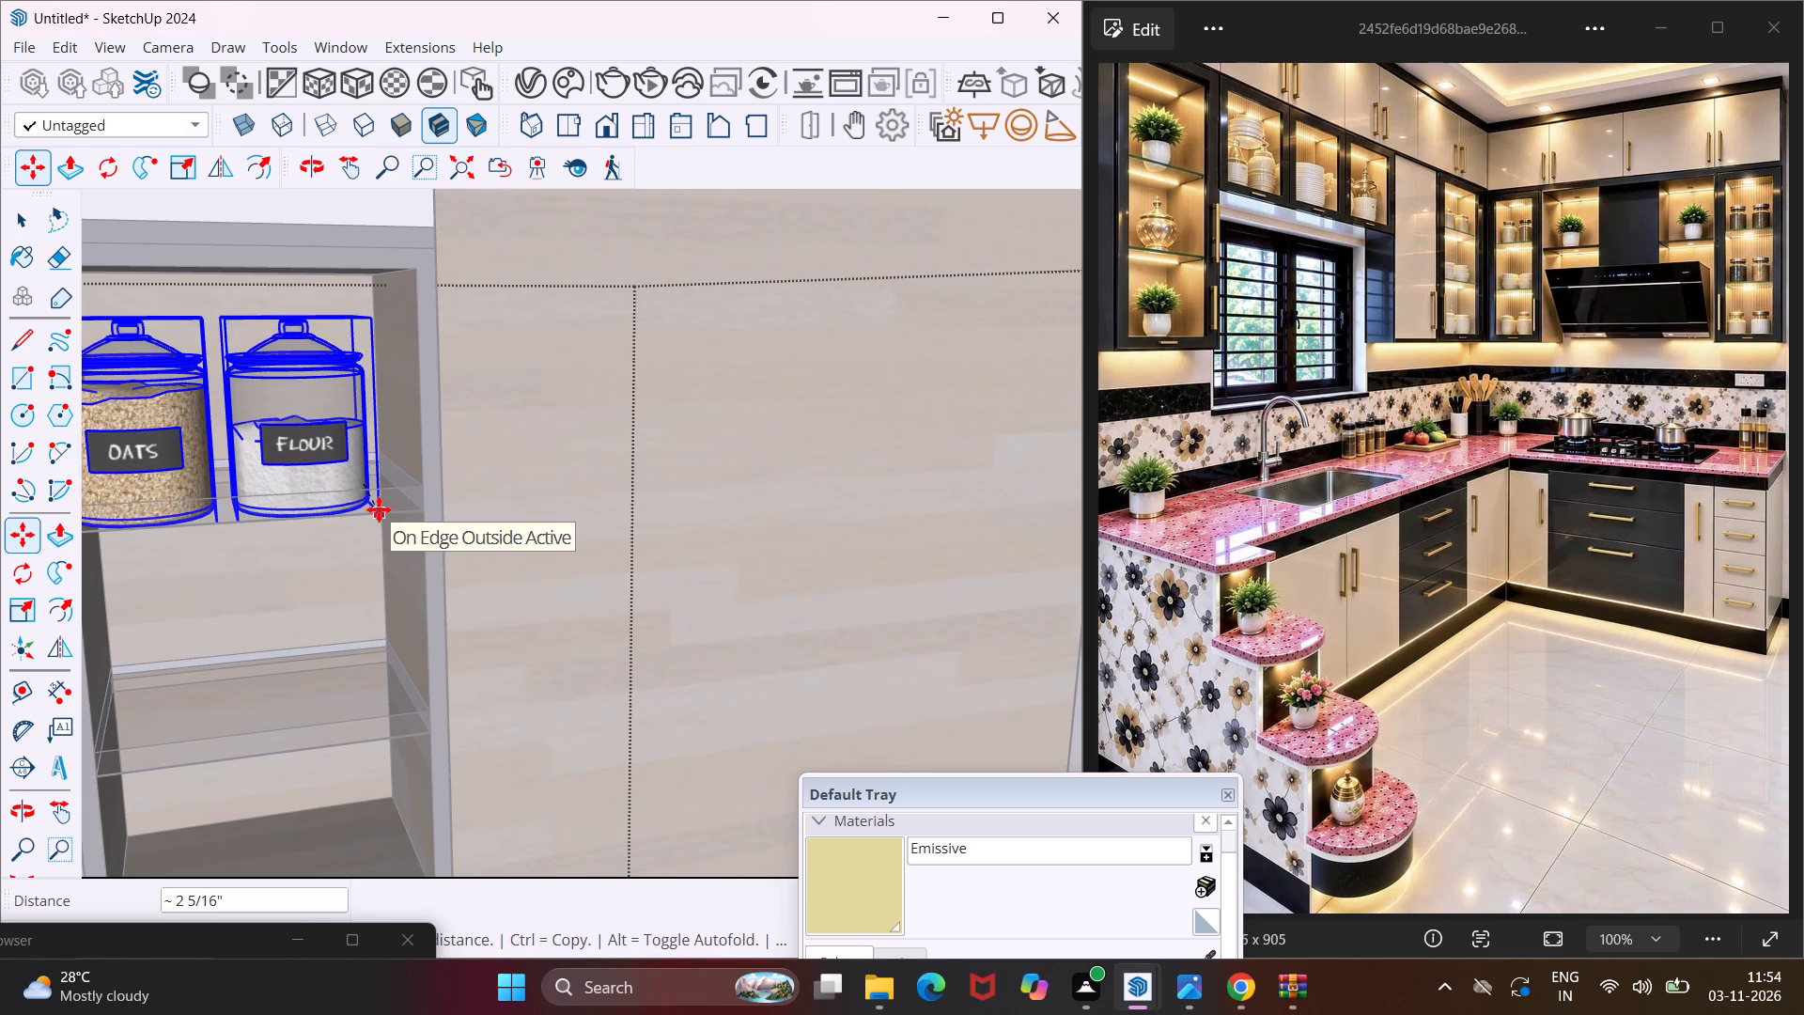
scroll(376, 574, "down", 3)
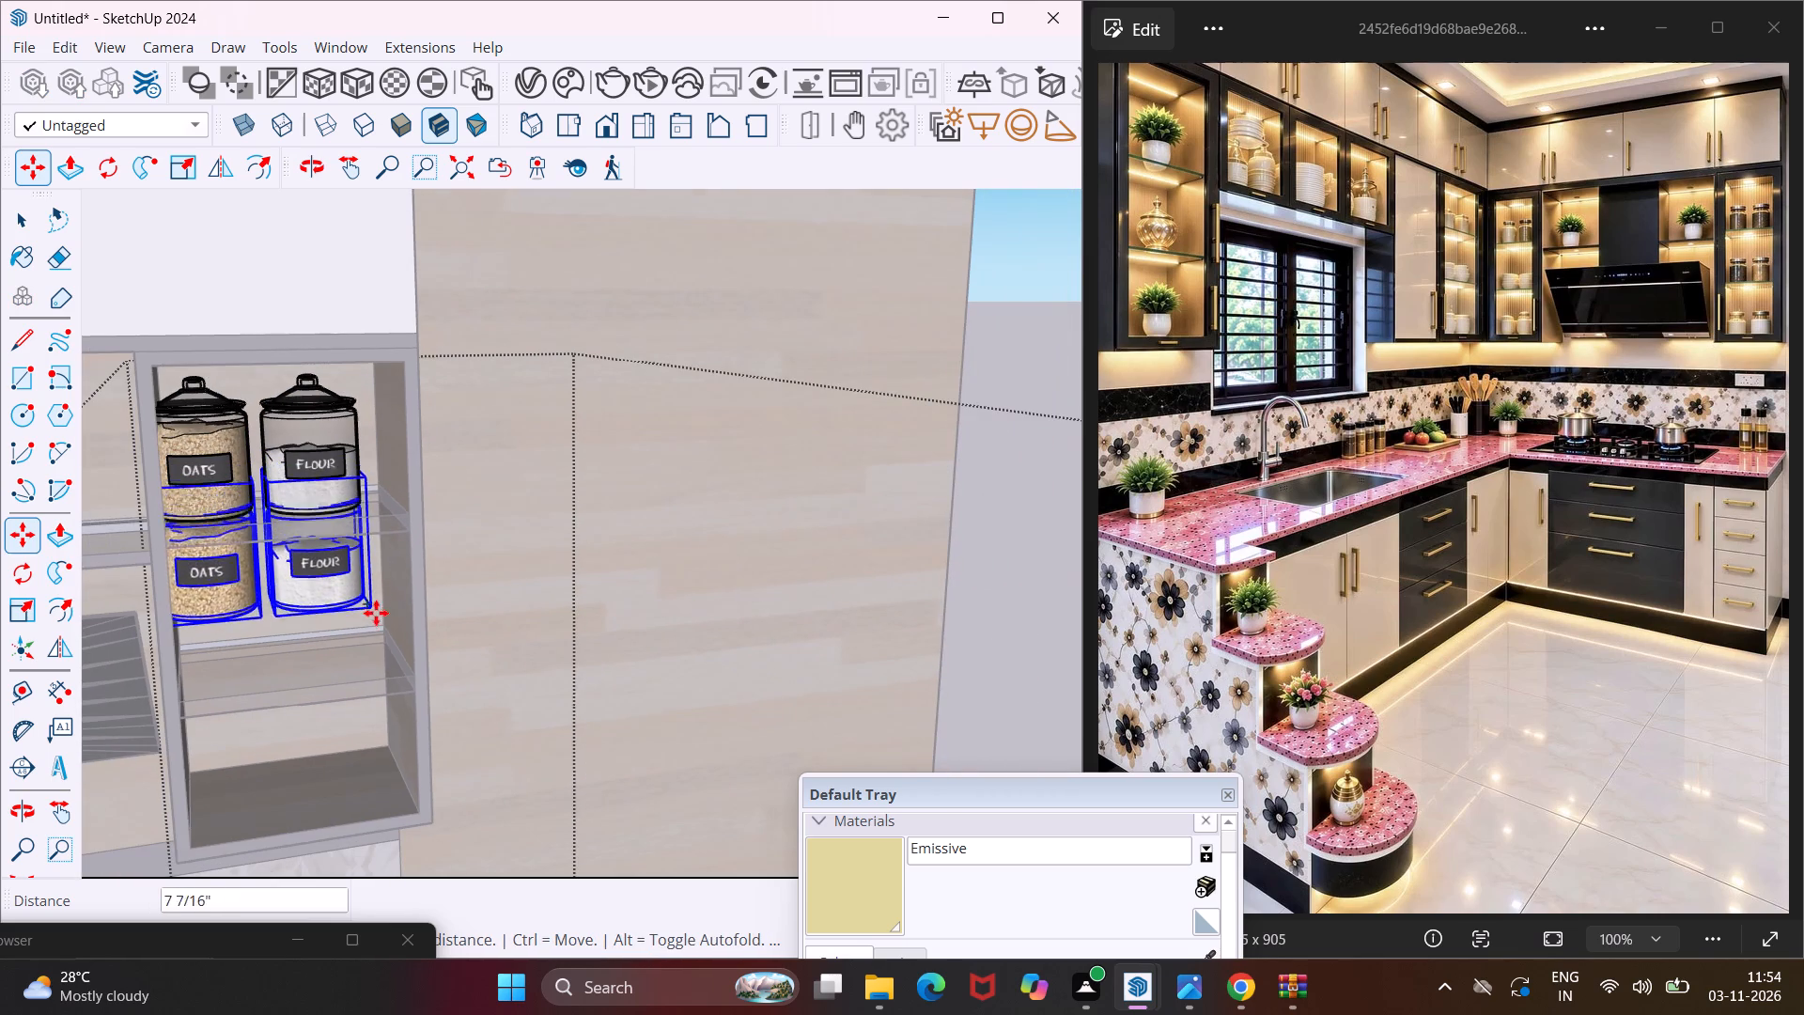
scroll(377, 645, "up", 8)
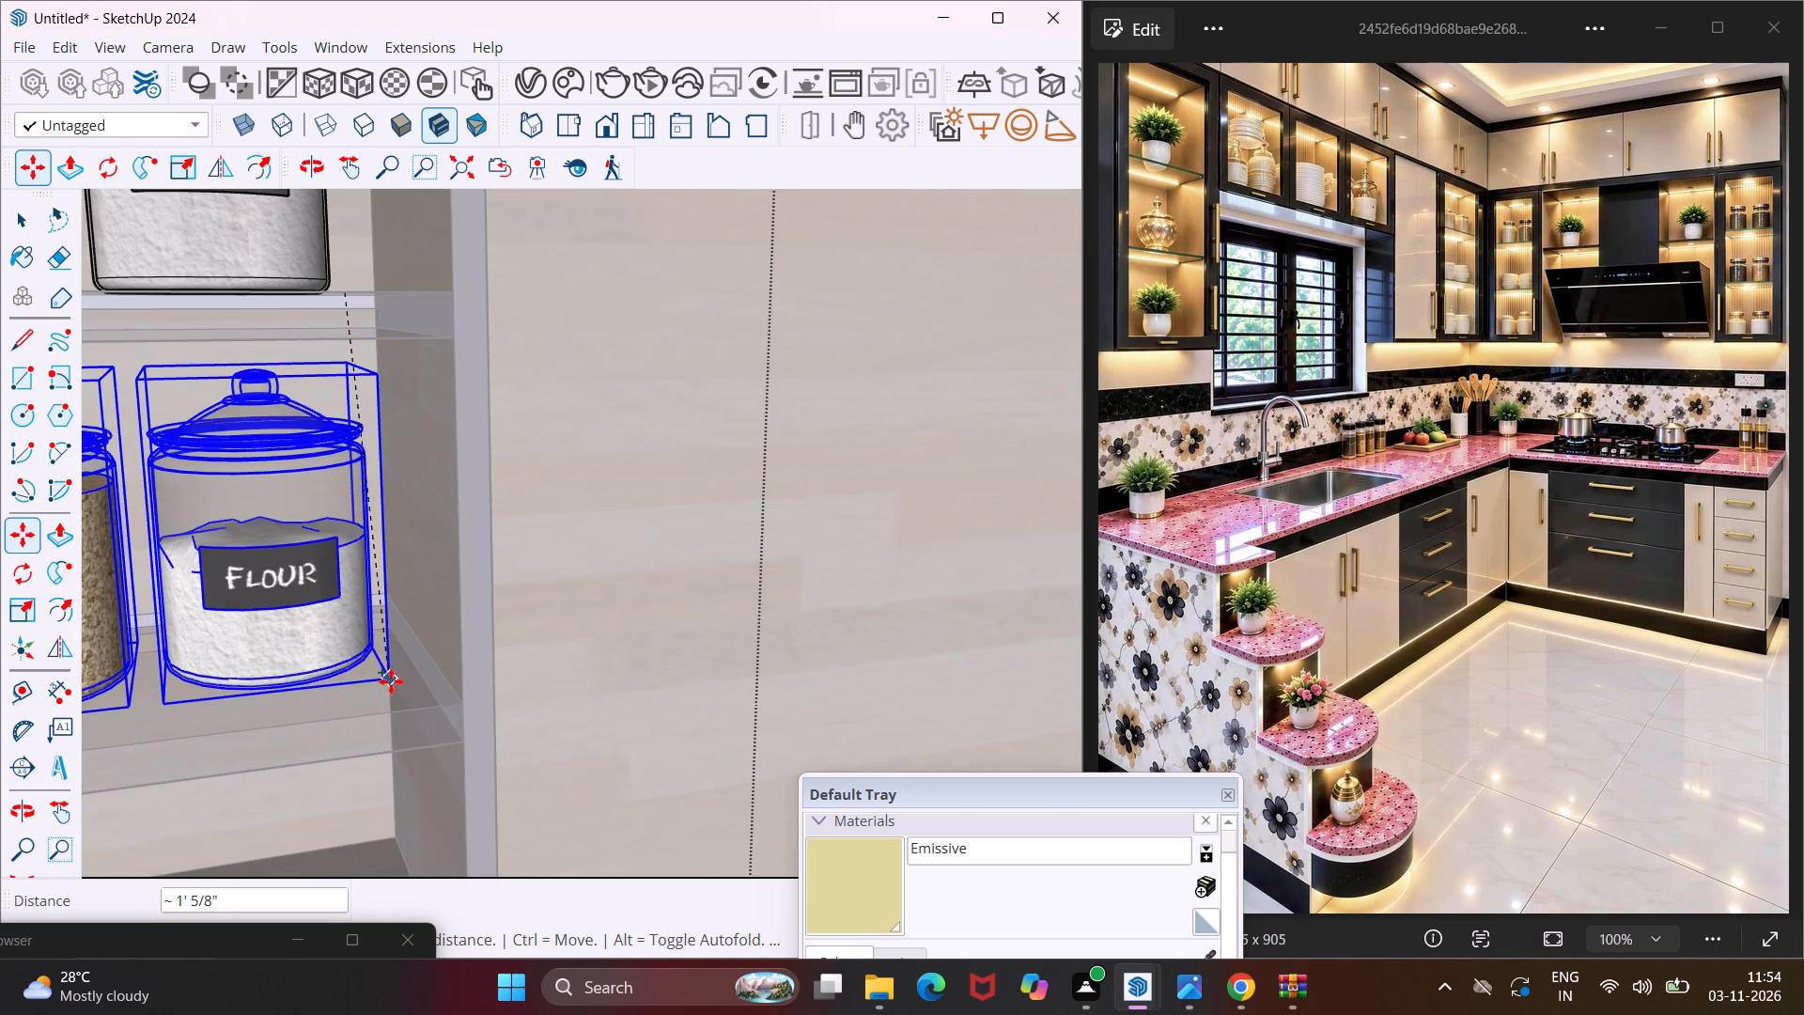
middle_click_drag(387, 686, 362, 664)
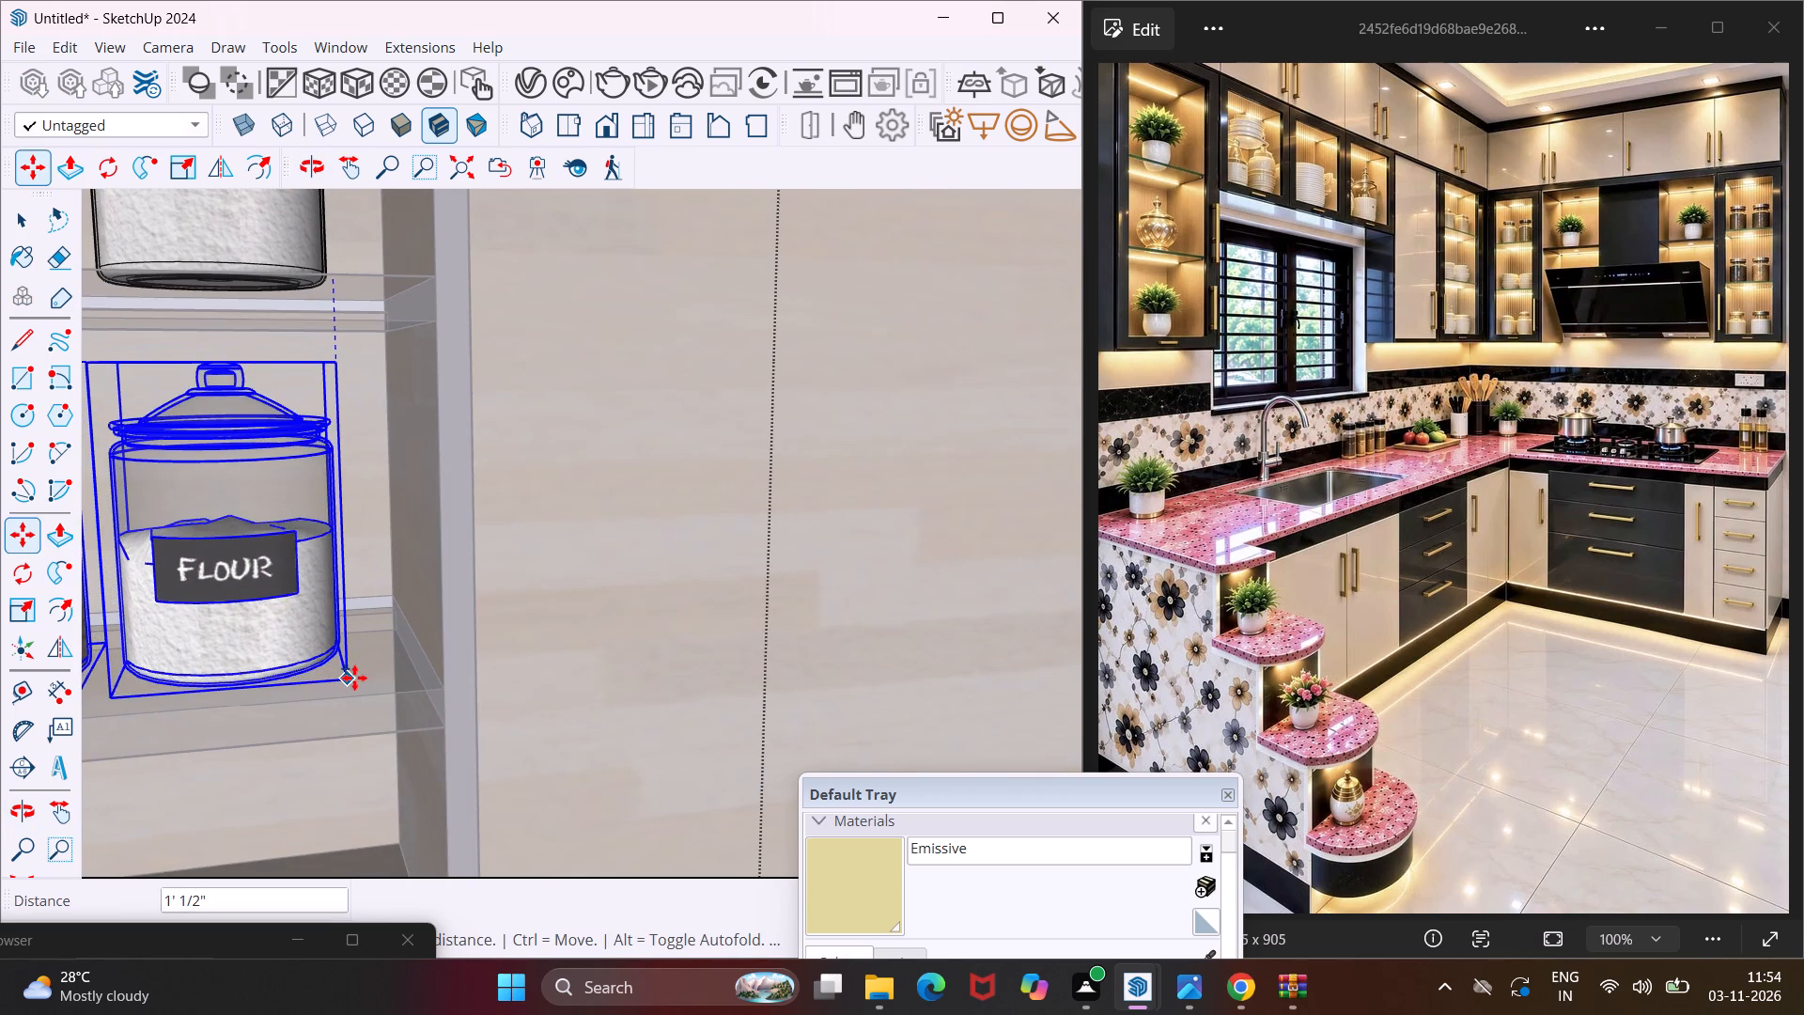
left_click(354, 685)
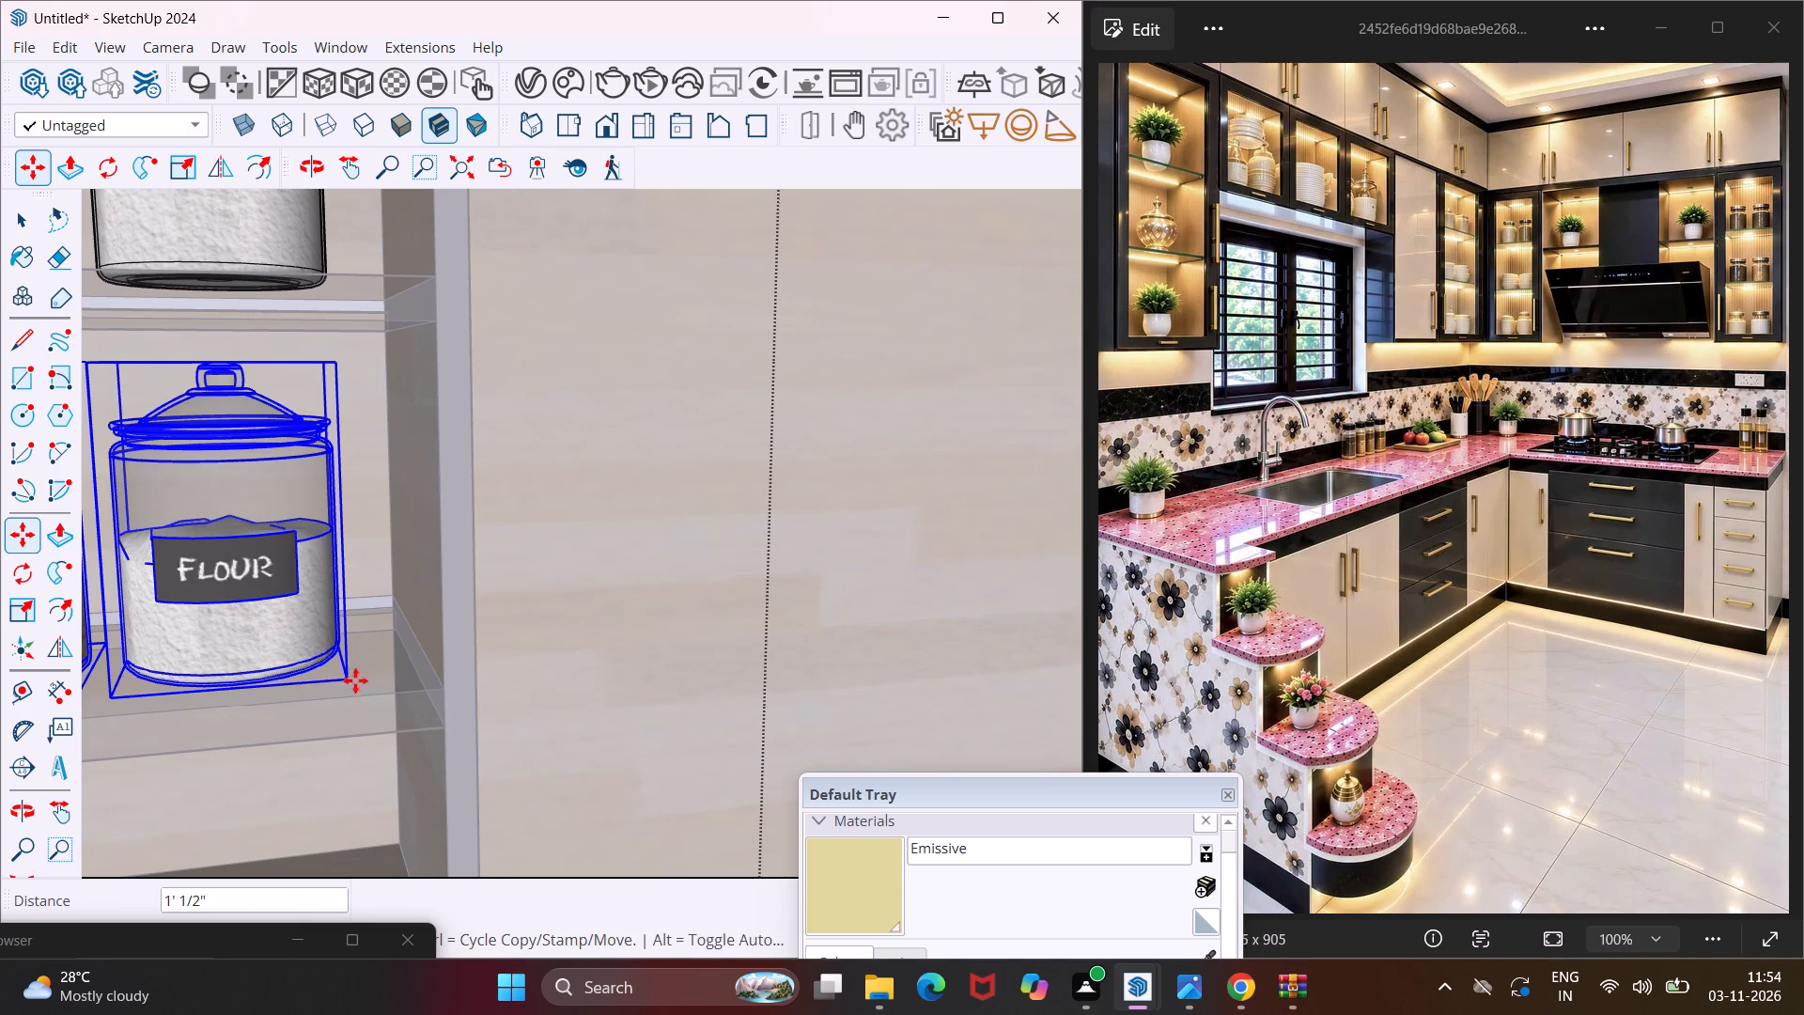
Shift the middle-shelf oats and flour canisters sideways about 1" toward the cabinet's outer side panel to centre them.
scroll(377, 564, "down", 13)
scroll(384, 574, "up", 4)
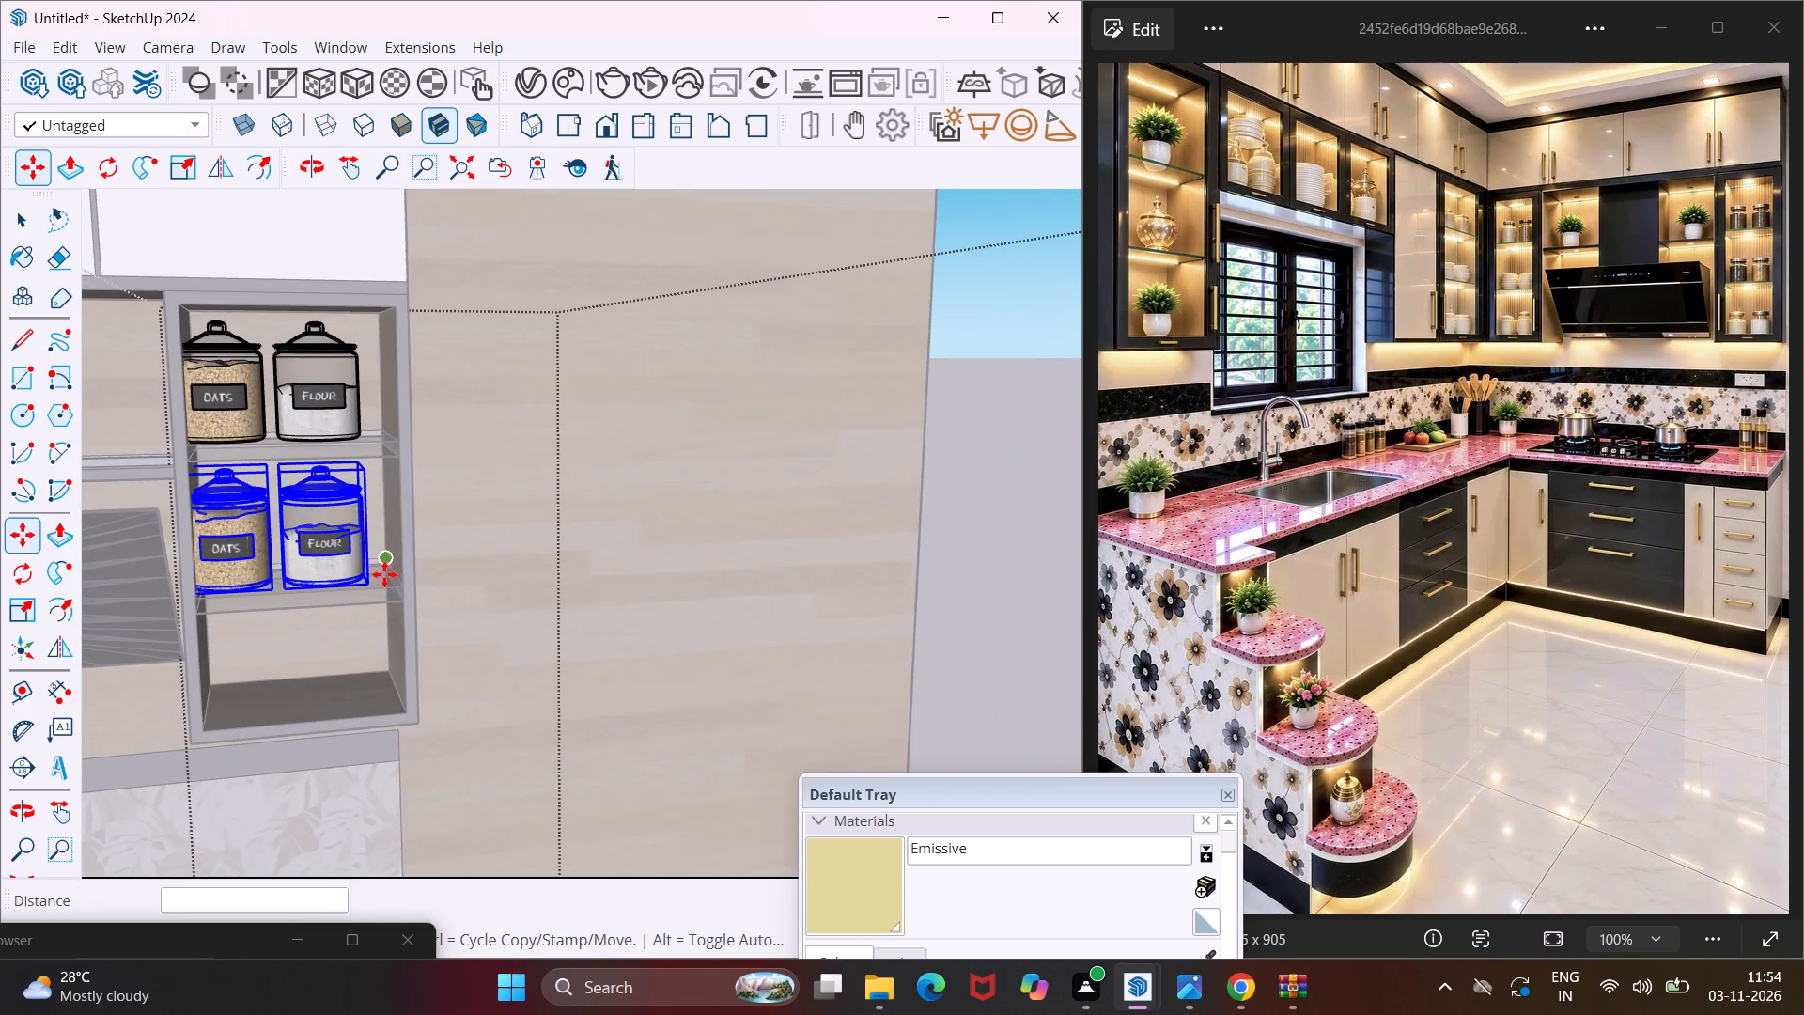
scroll(378, 443, "up", 8)
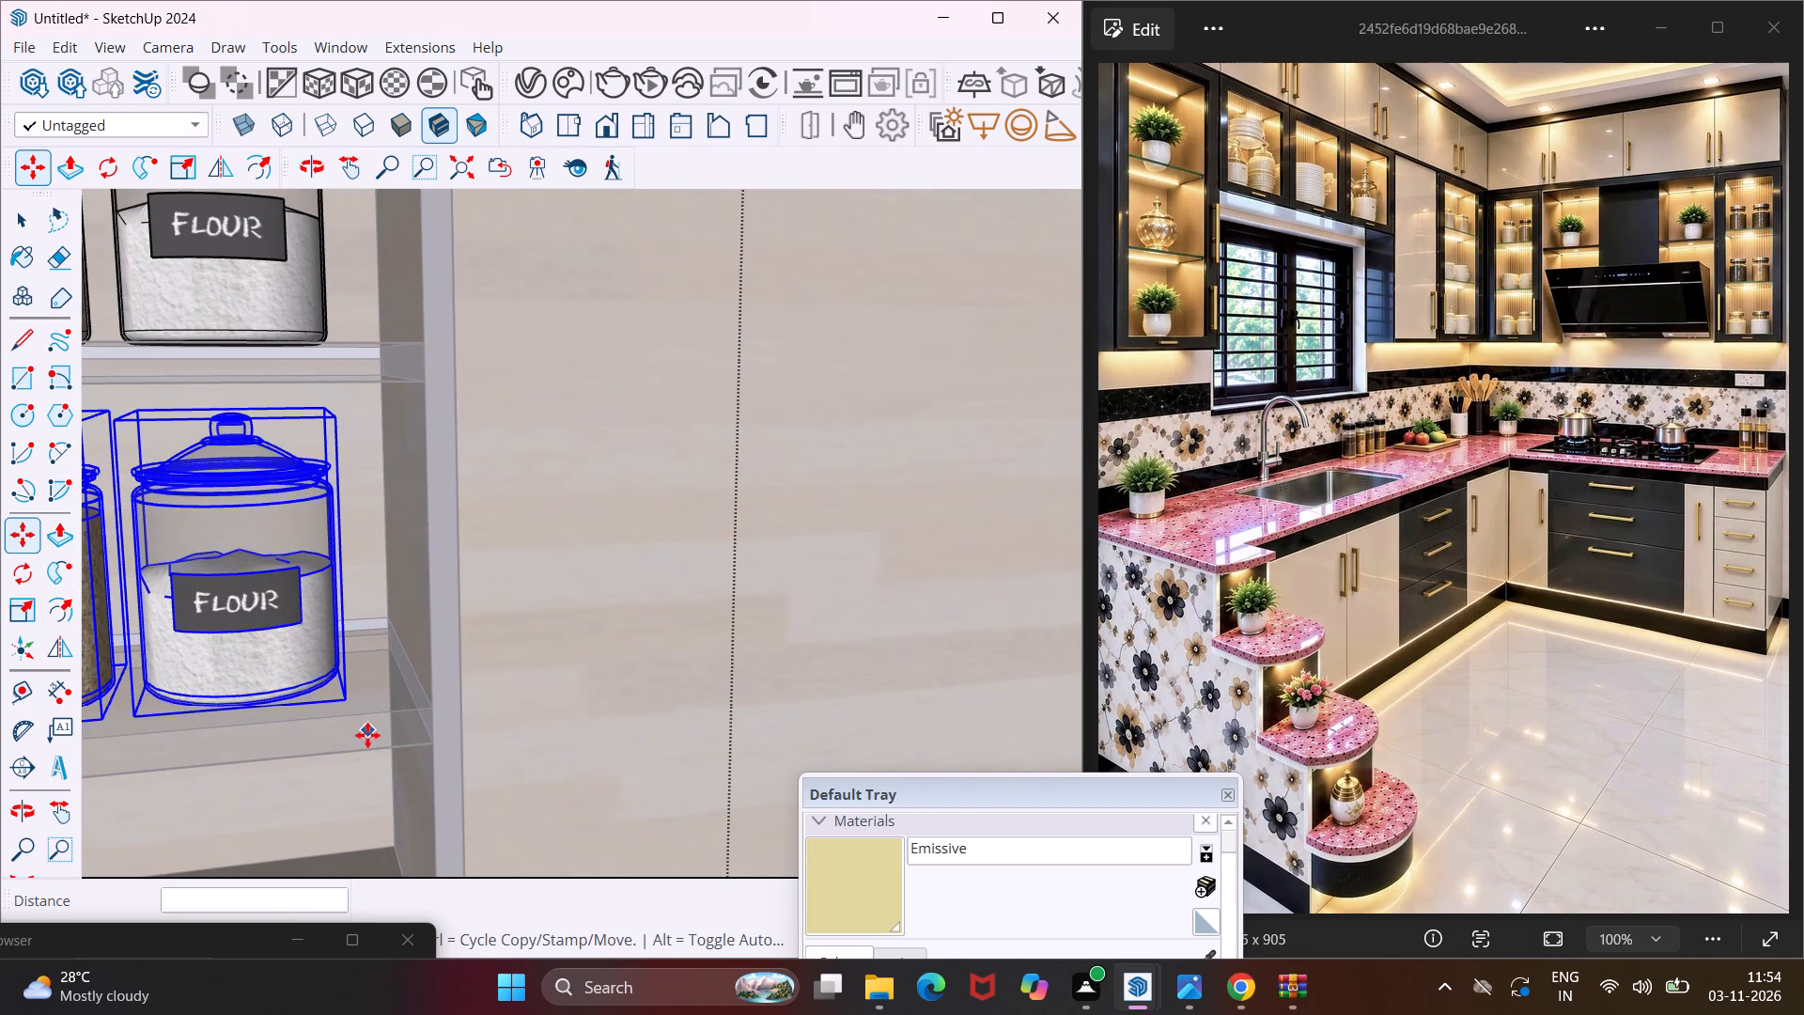
left_click(367, 735)
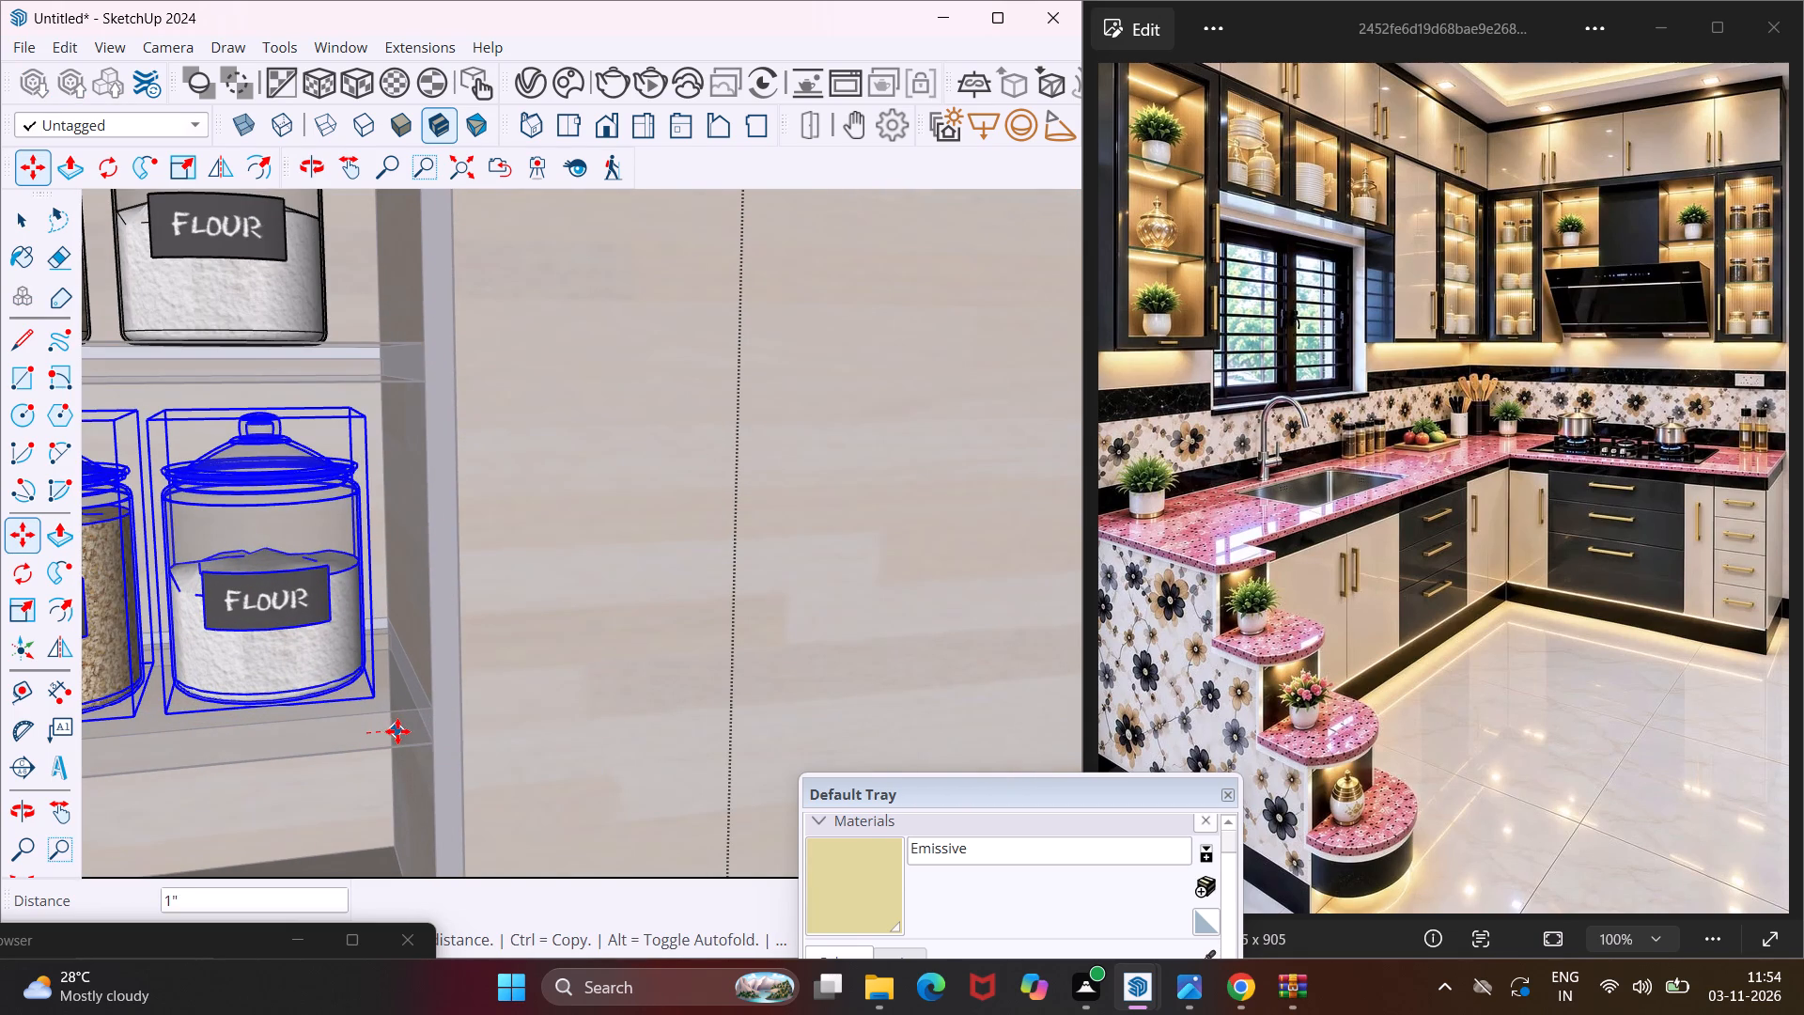
left_click(403, 731)
scroll(428, 687, "down", 5)
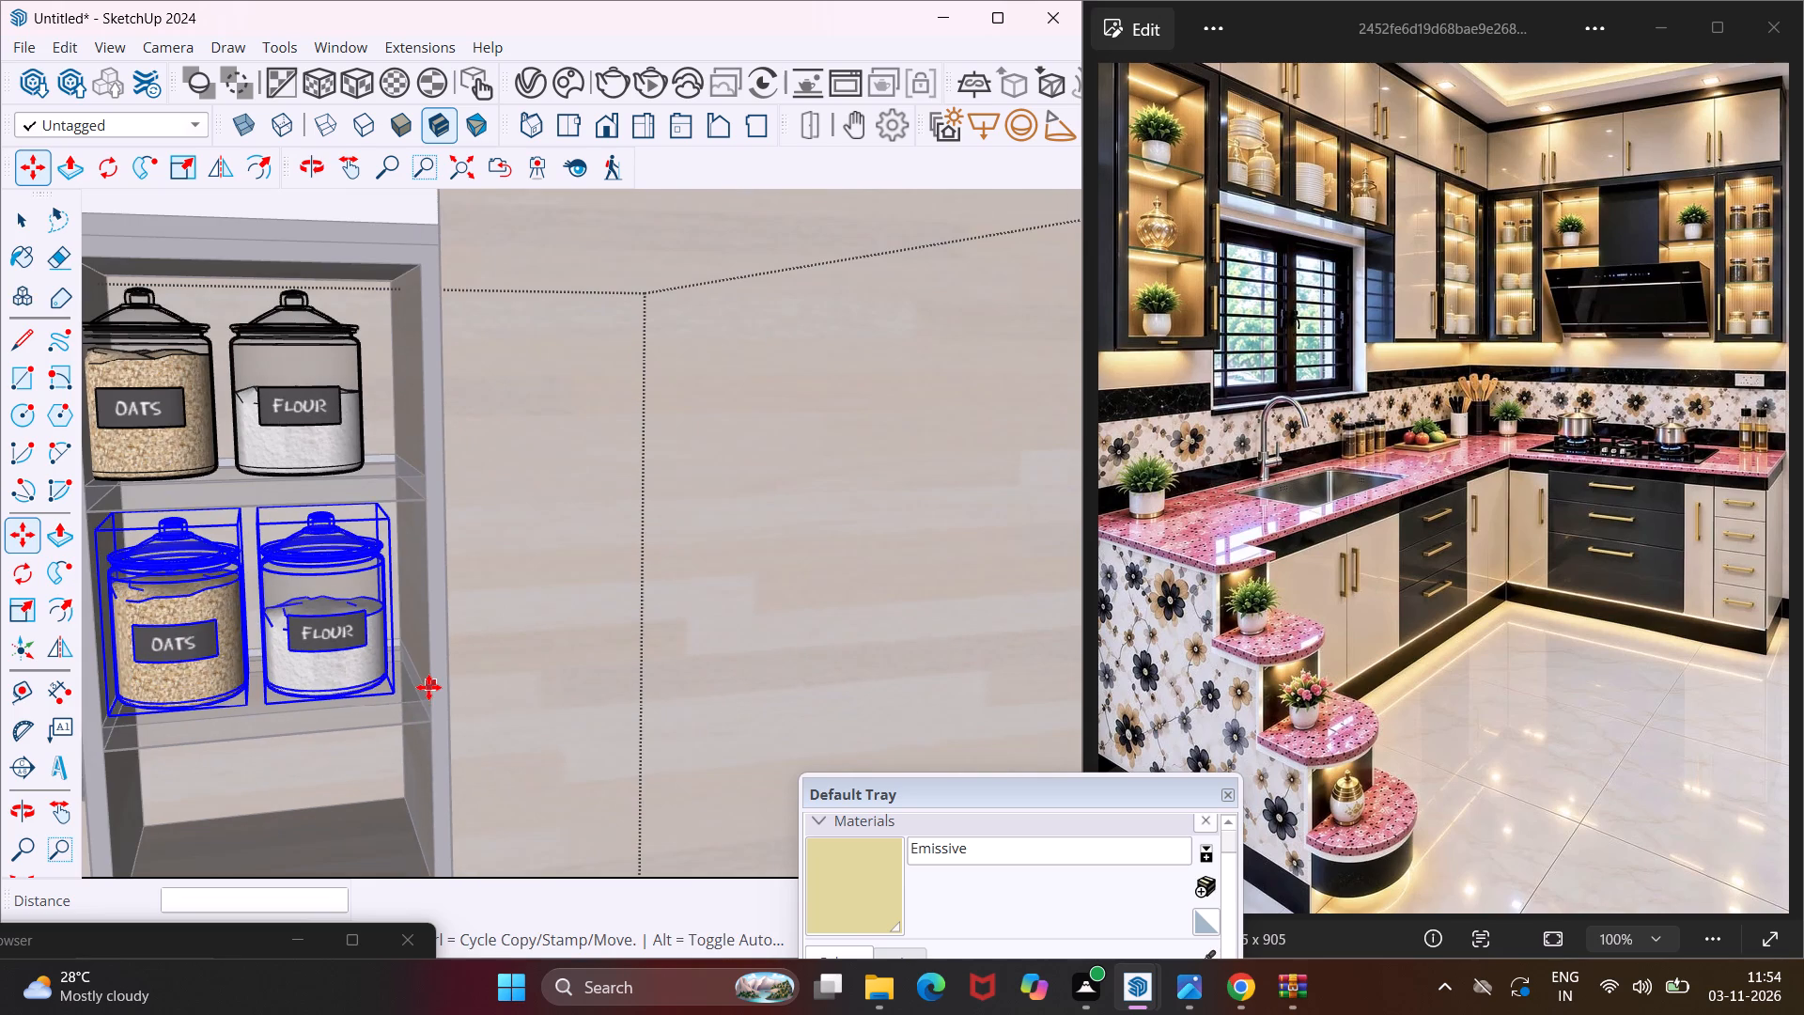
key("Escape")
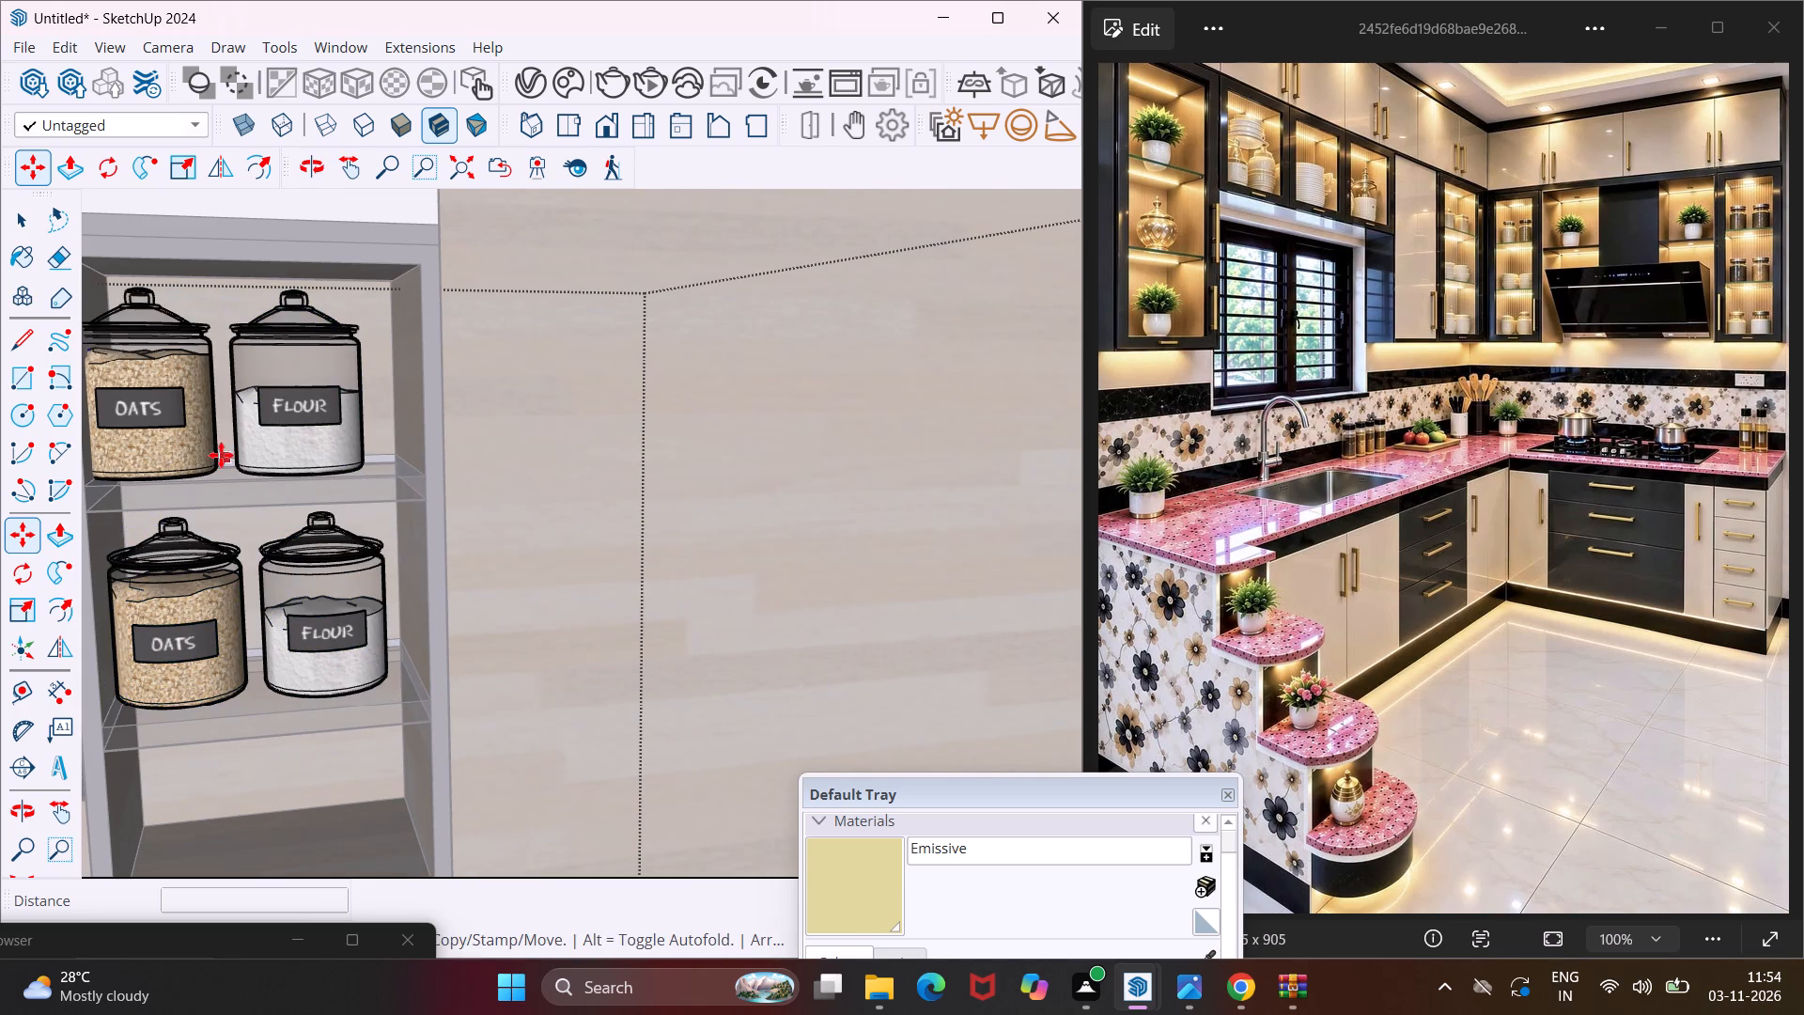
Select the top-shelf oats and flour canisters and shift them sideways about 1" toward the cabinet's outer side panel.
key("space")
left_click(196, 439)
left_click(305, 427, "ctrl")
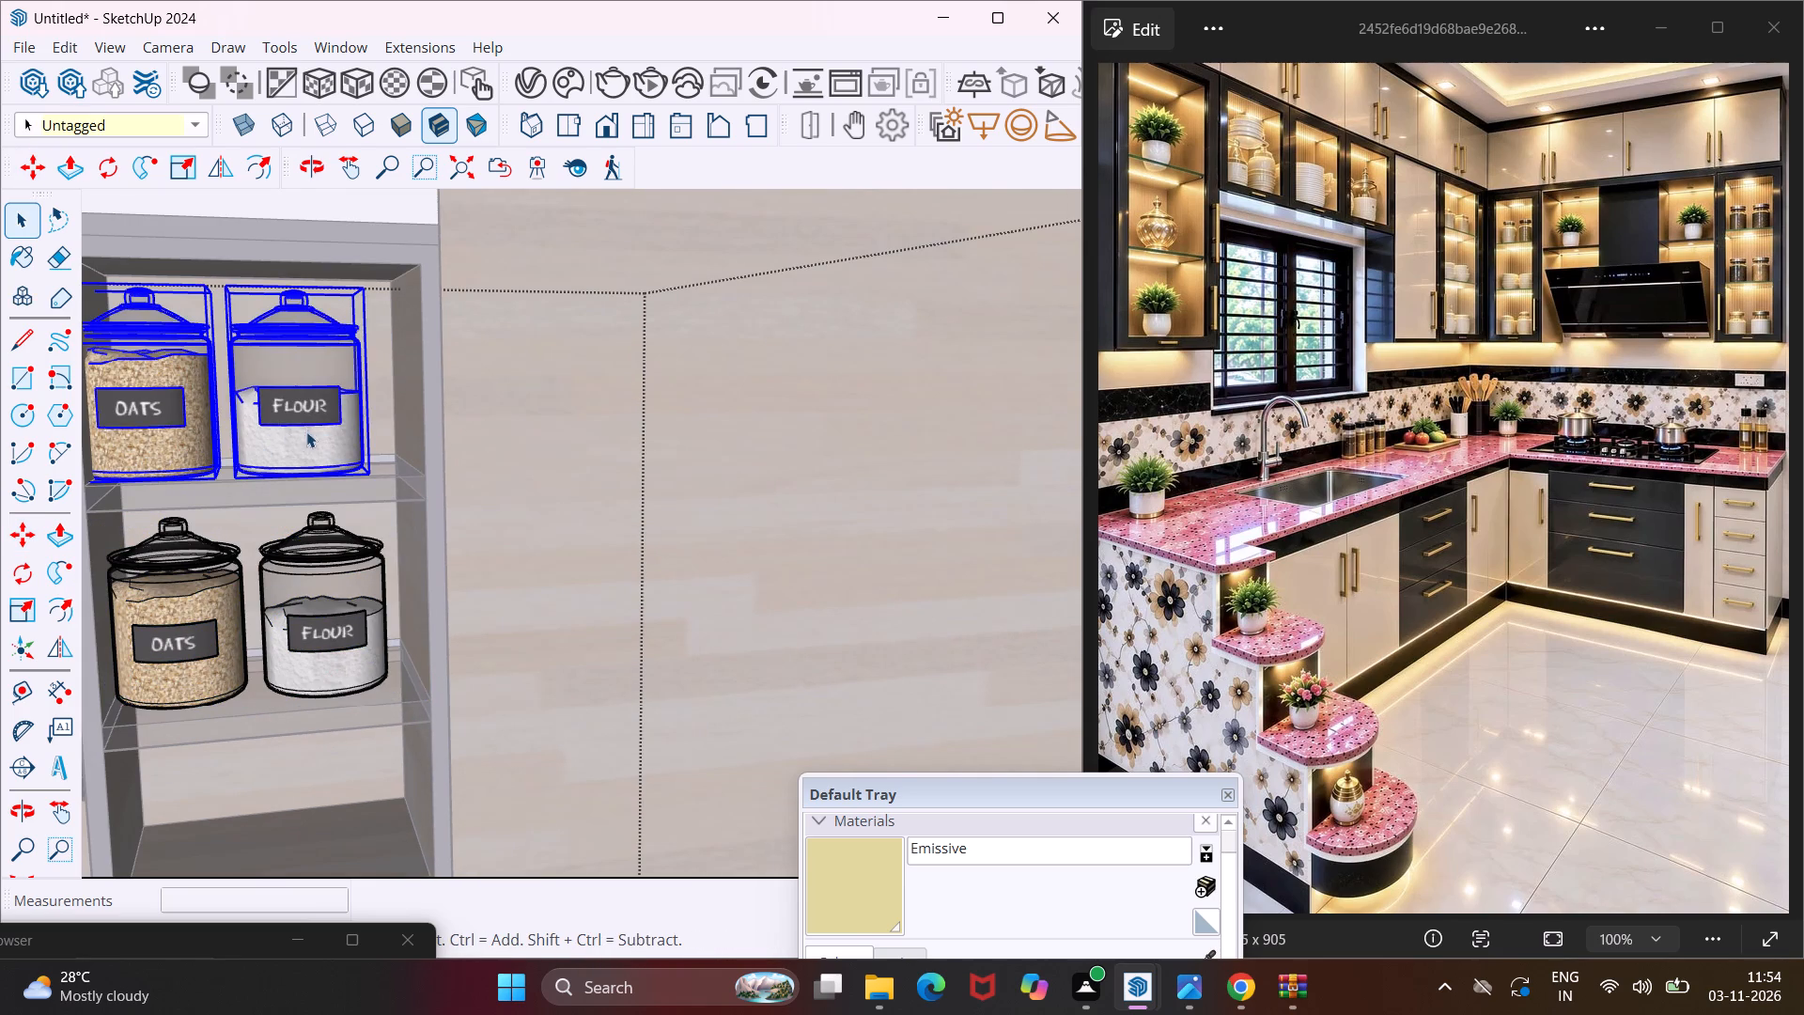
scroll(321, 498, "down", 1)
scroll(328, 502, "up", 4)
key("m")
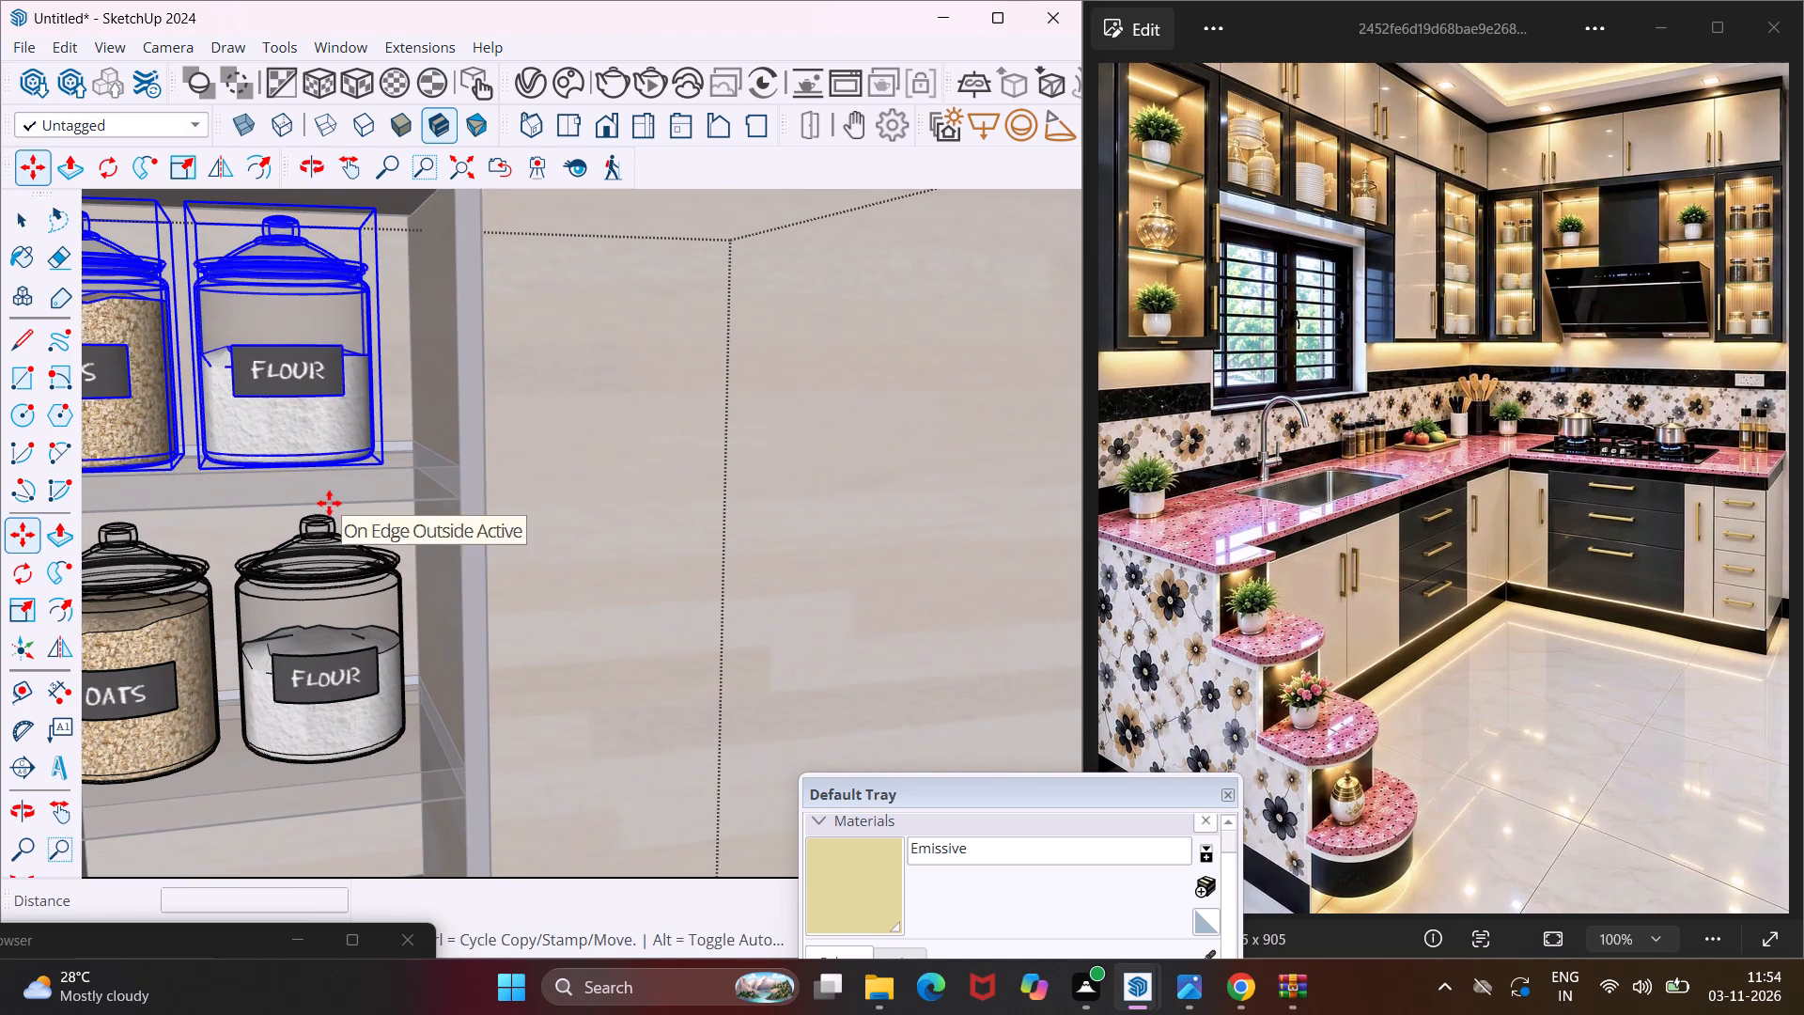
scroll(330, 483, "up", 4)
left_click(330, 483)
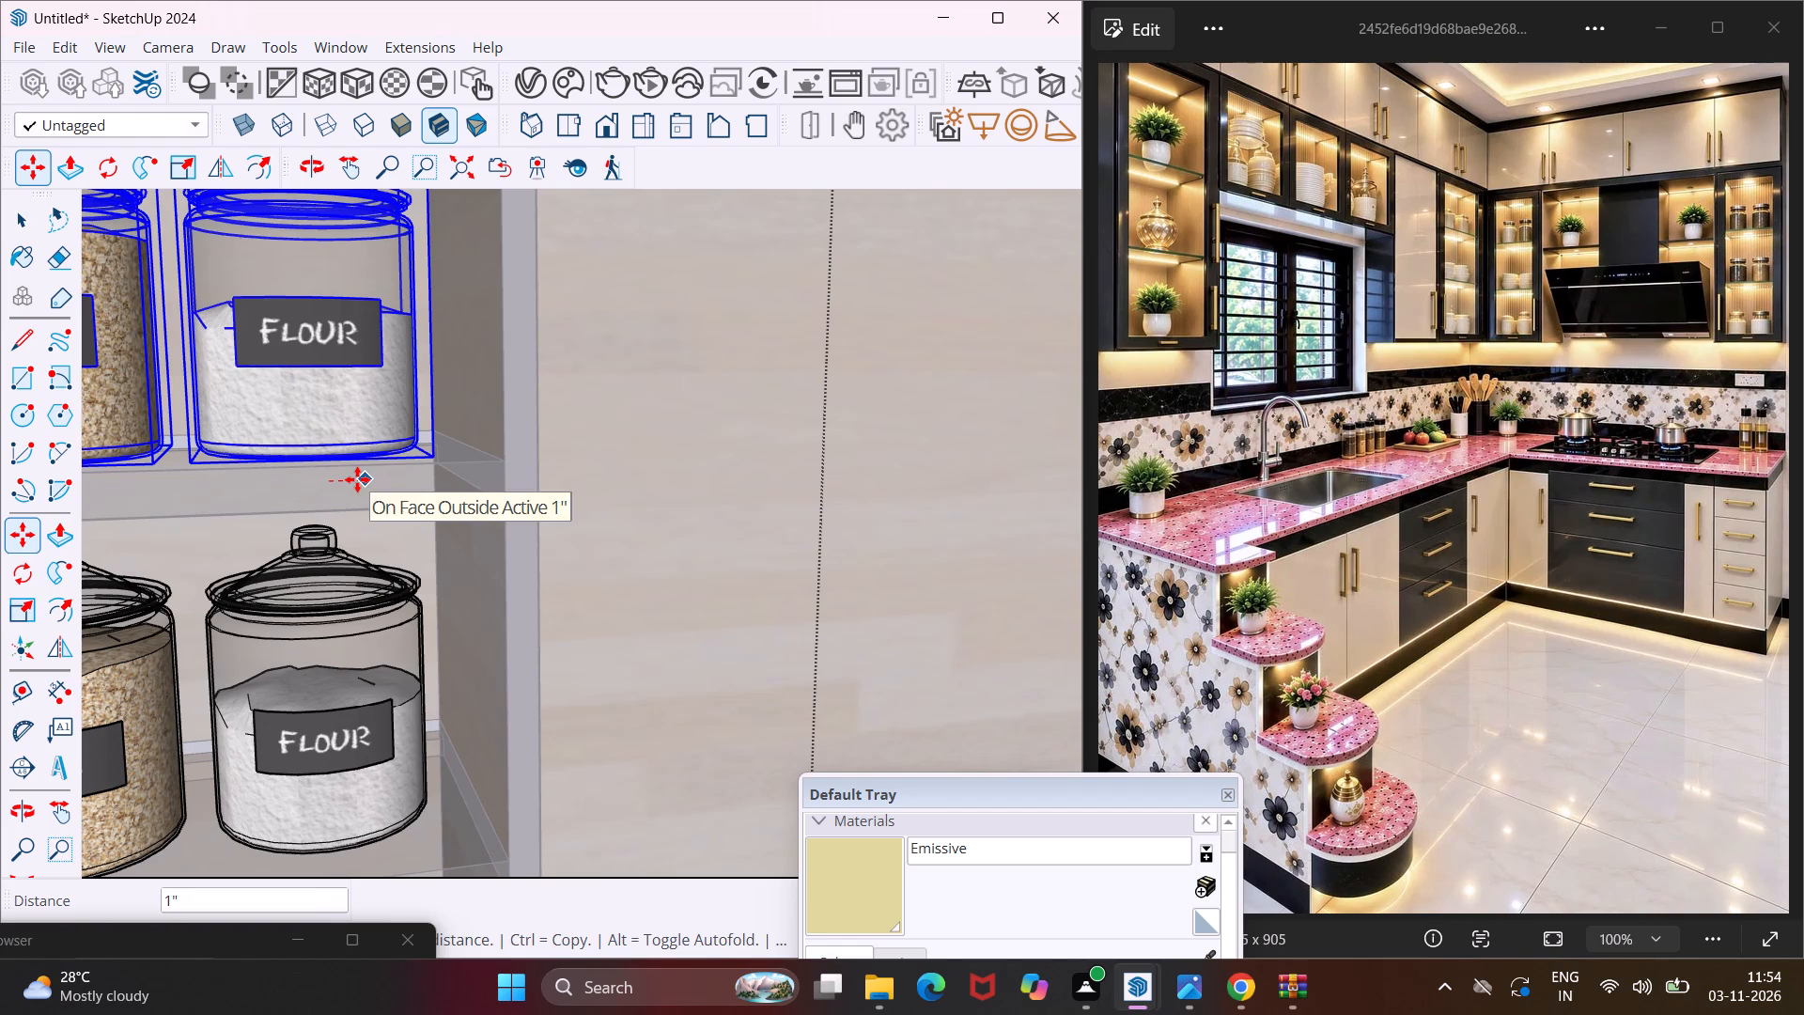
left_click(357, 479)
scroll(392, 480, "down", 10)
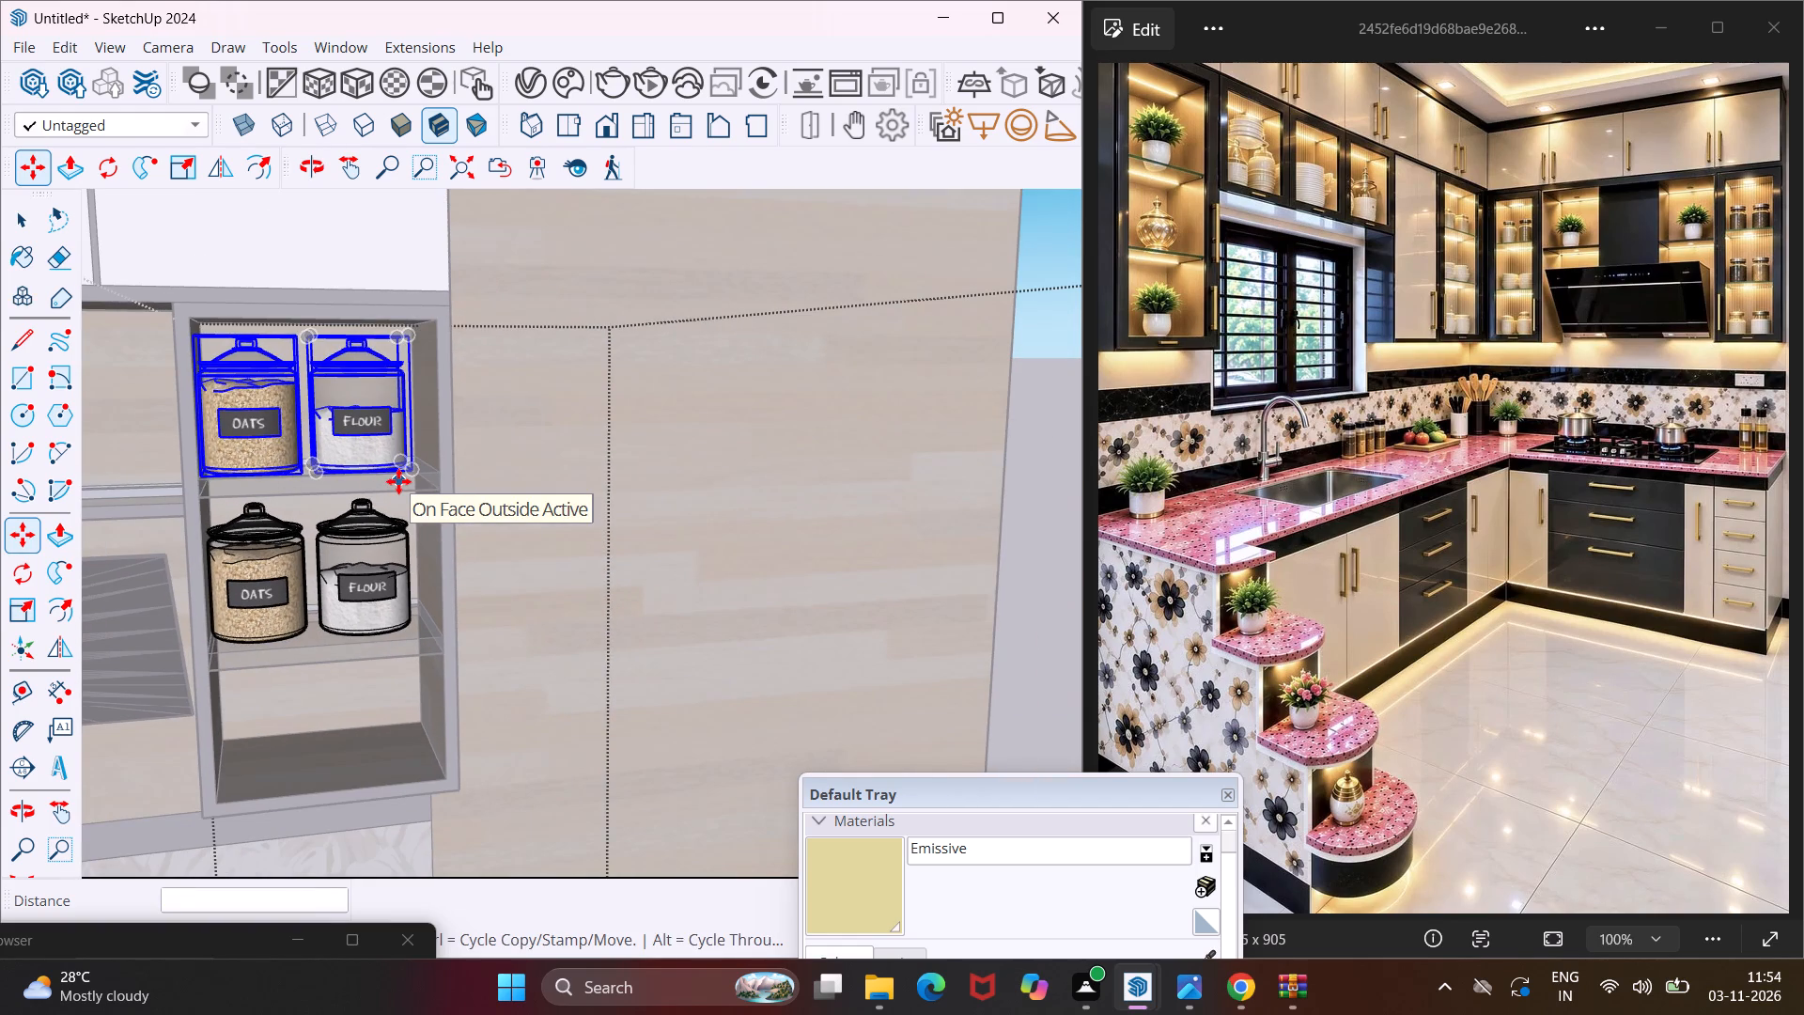
key("Escape")
key("space")
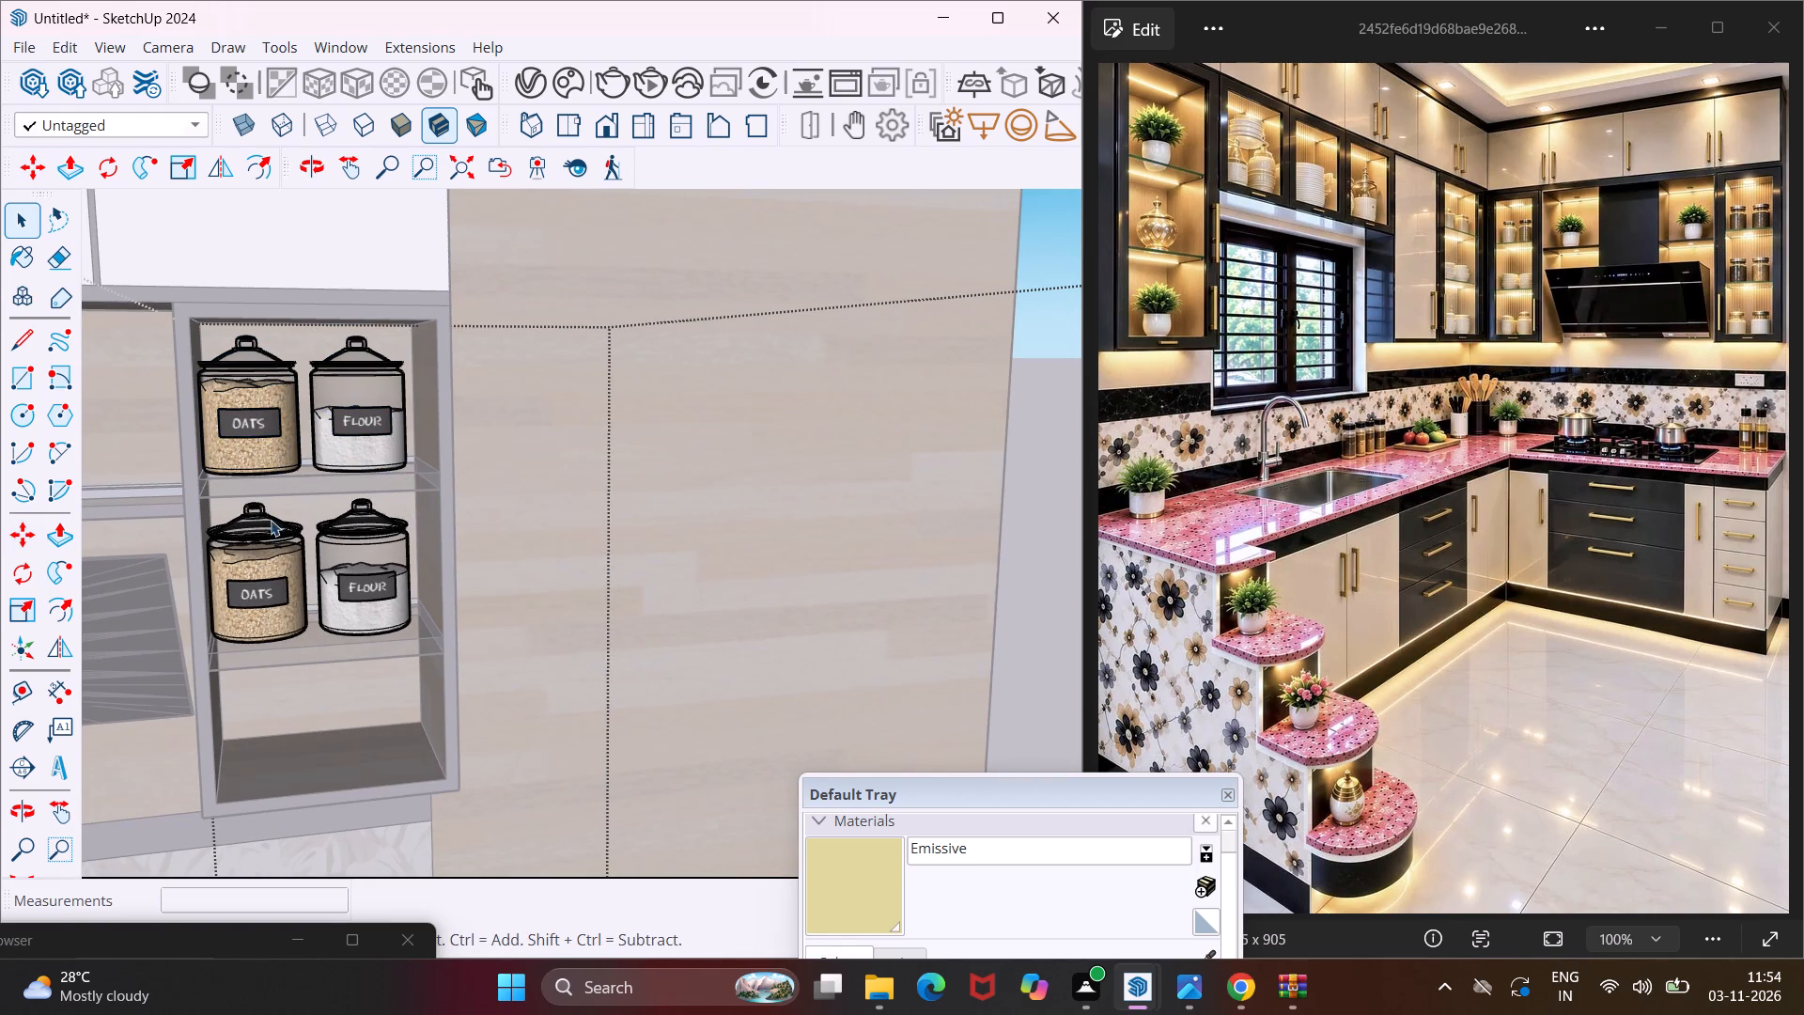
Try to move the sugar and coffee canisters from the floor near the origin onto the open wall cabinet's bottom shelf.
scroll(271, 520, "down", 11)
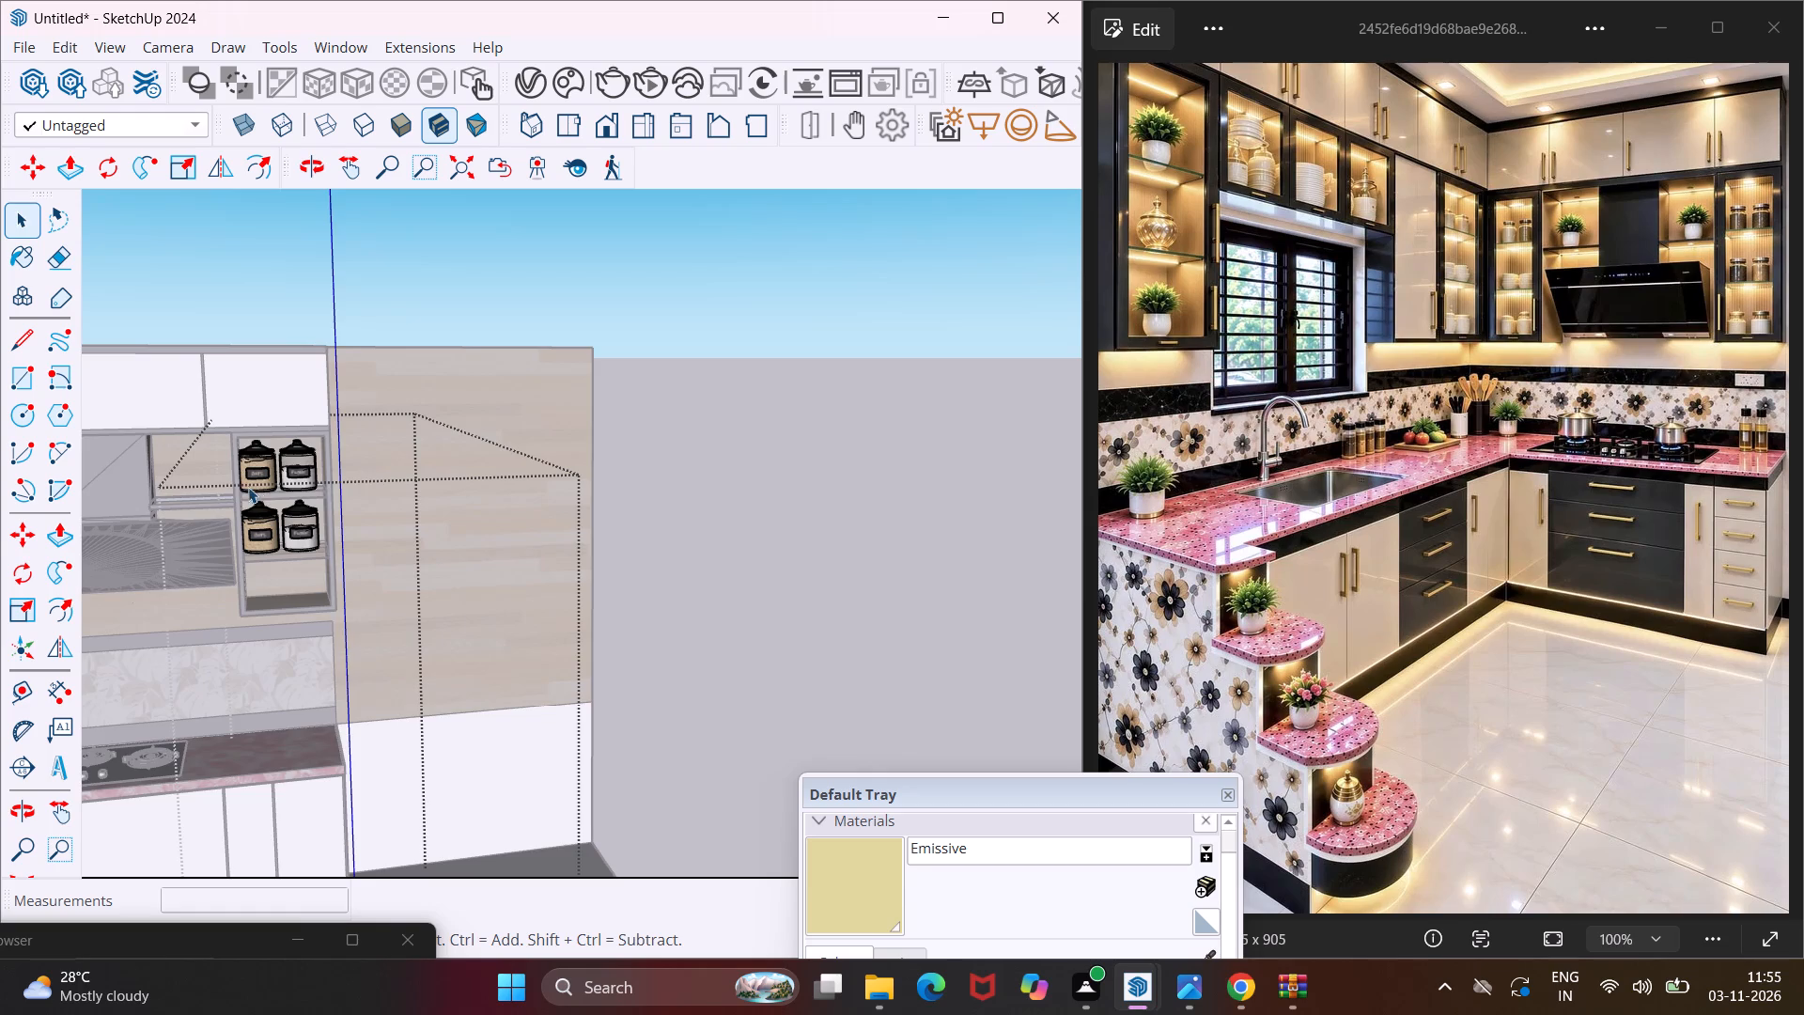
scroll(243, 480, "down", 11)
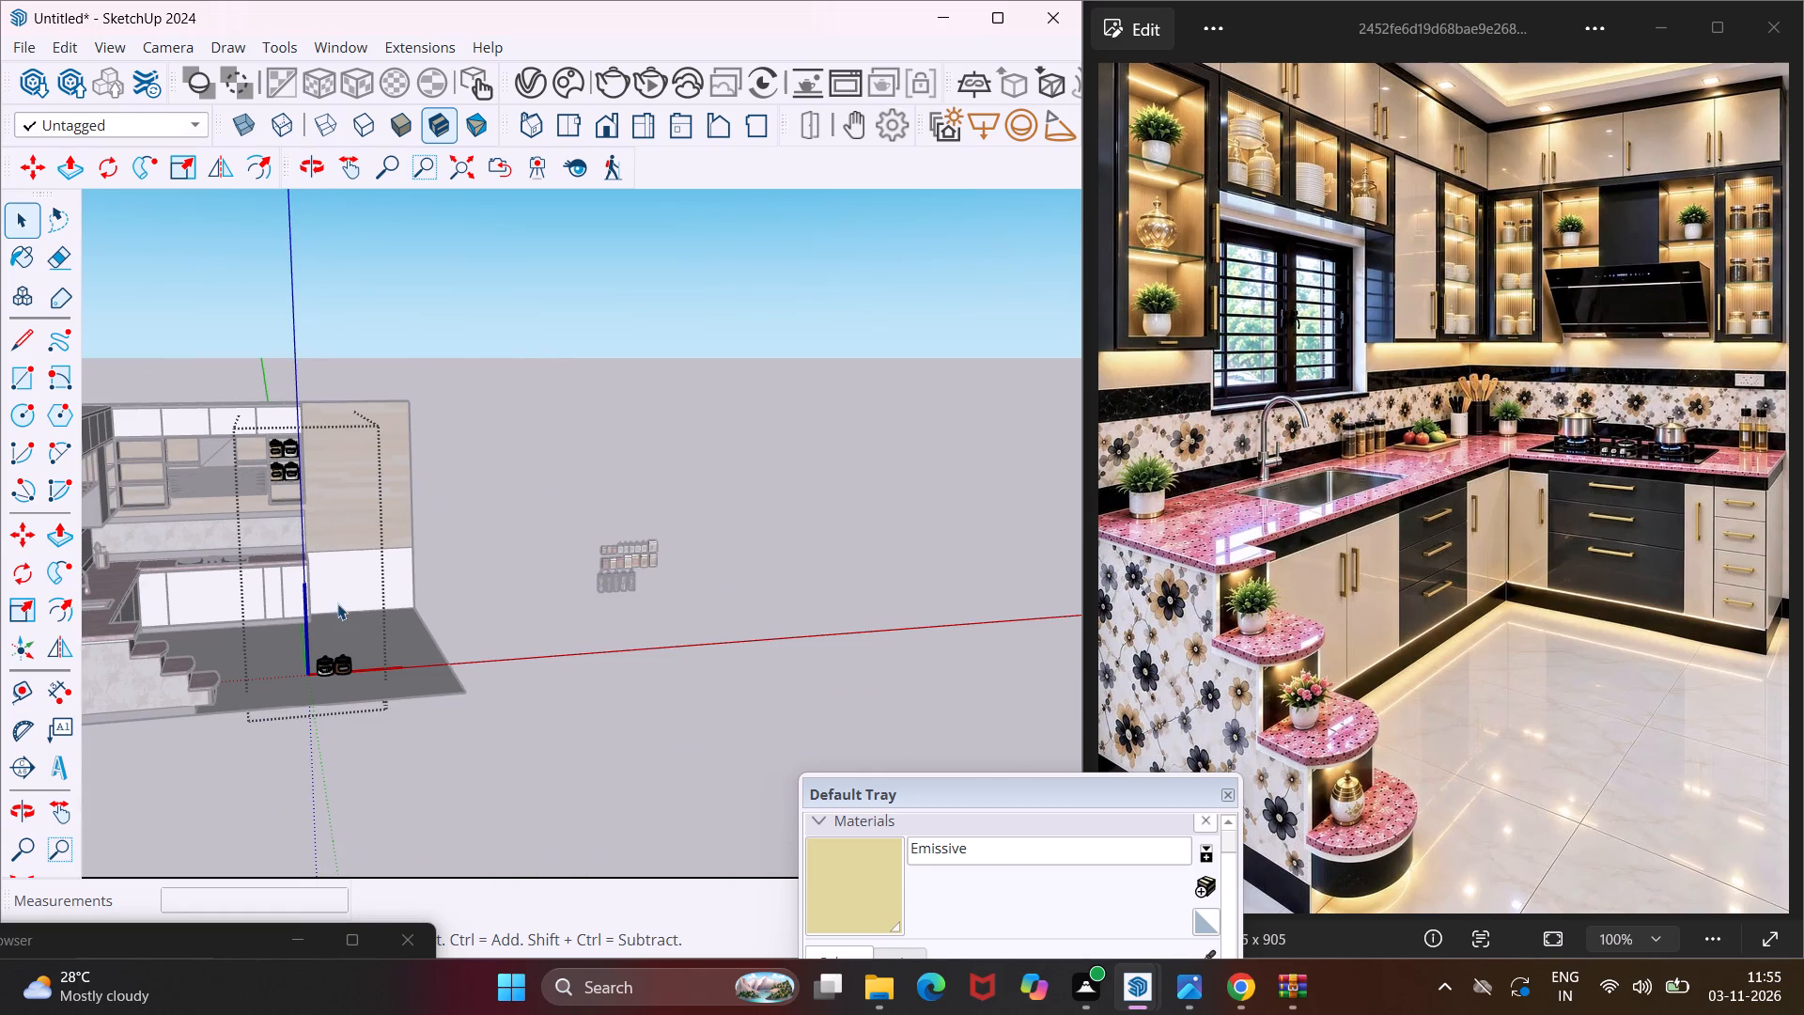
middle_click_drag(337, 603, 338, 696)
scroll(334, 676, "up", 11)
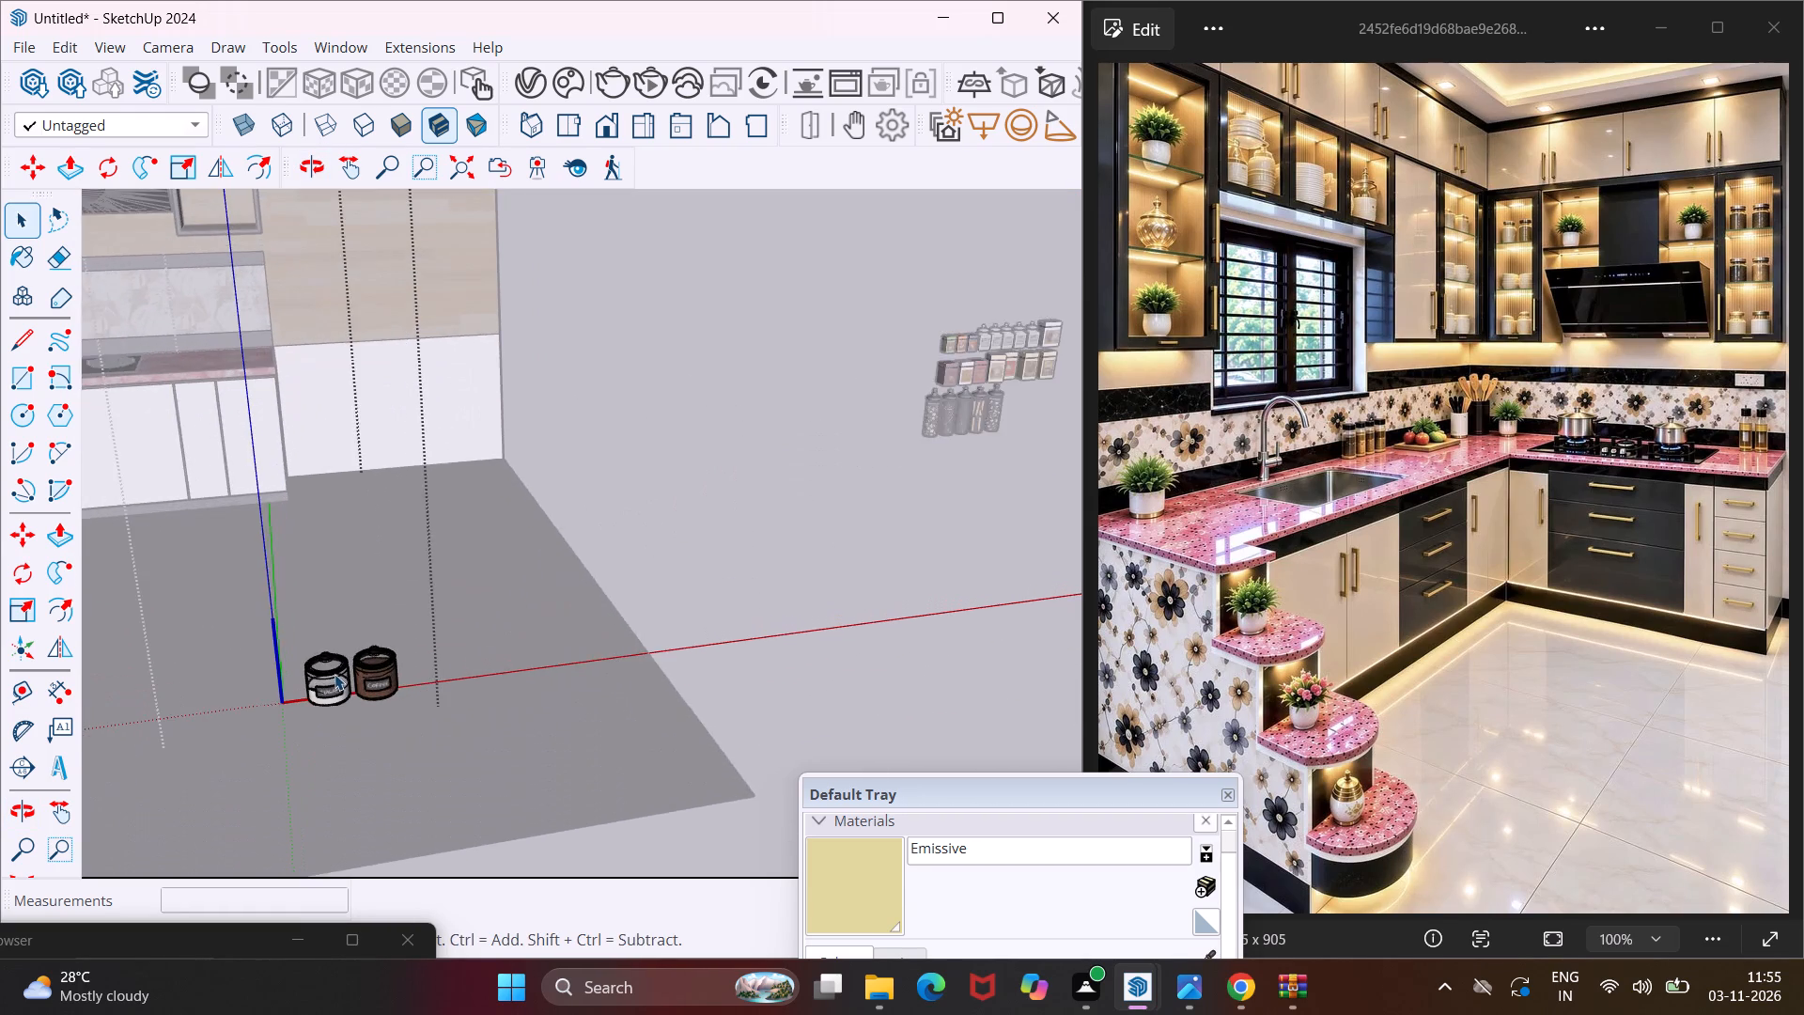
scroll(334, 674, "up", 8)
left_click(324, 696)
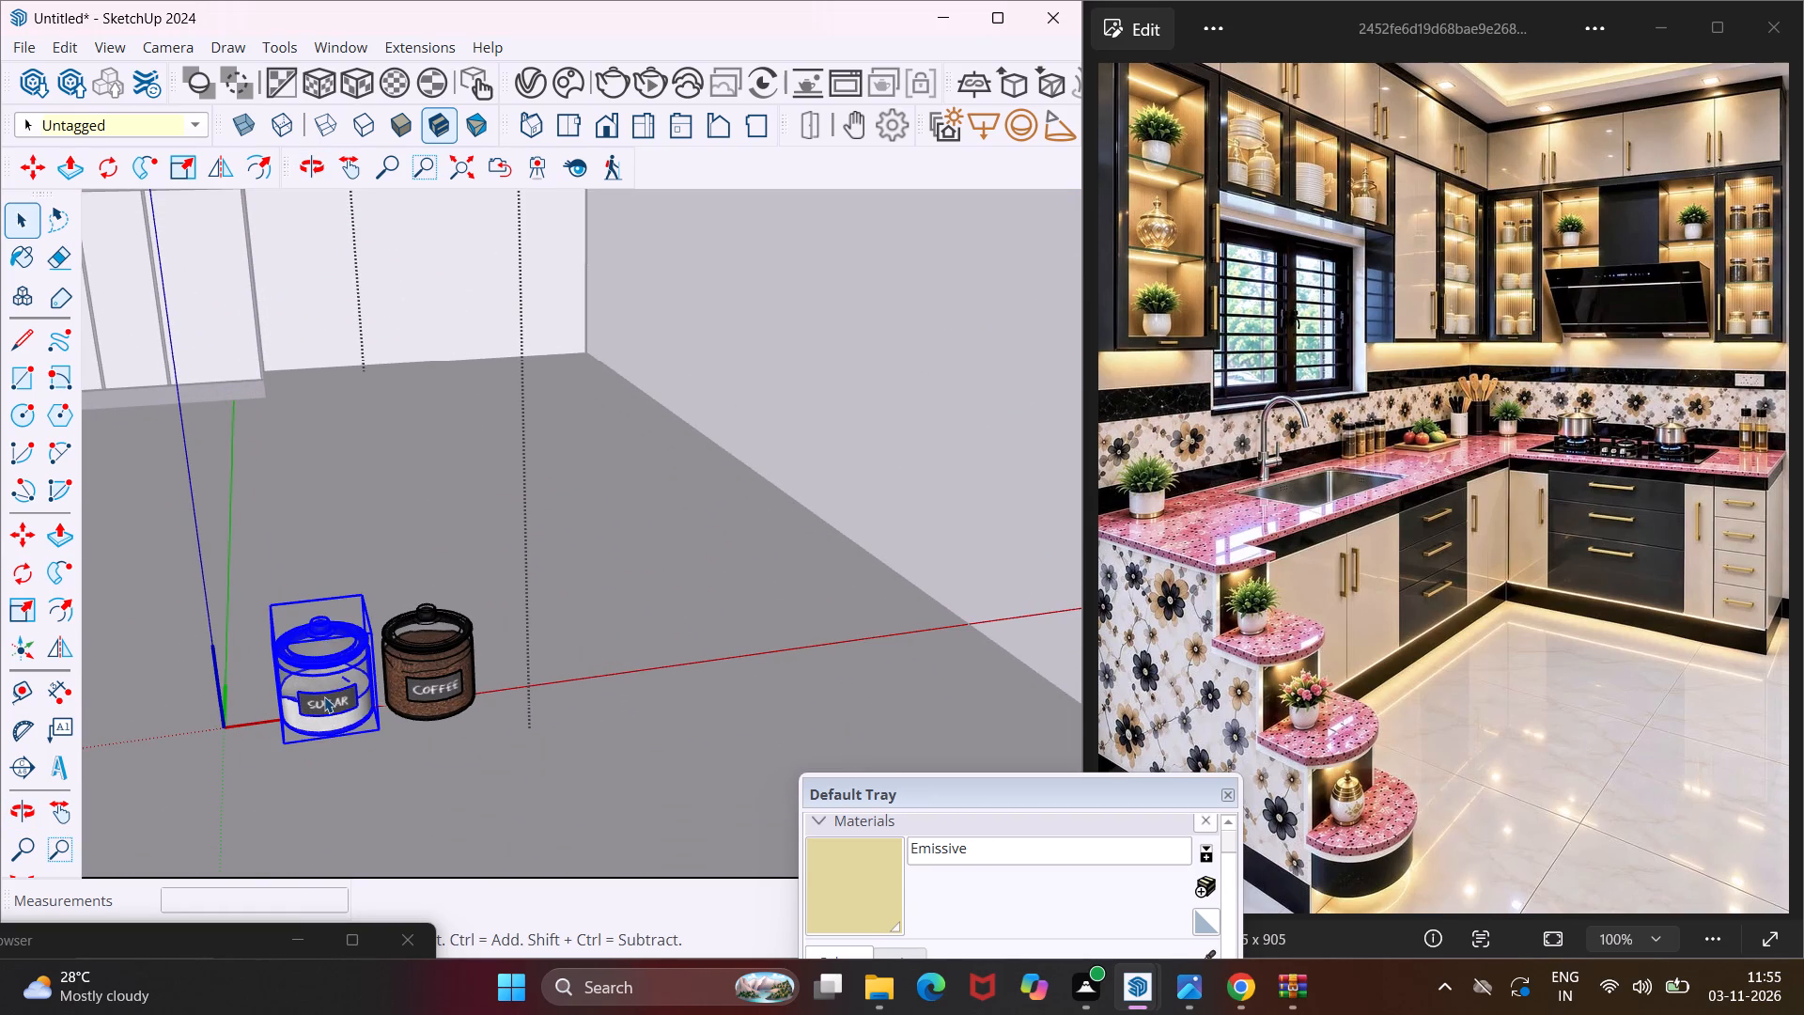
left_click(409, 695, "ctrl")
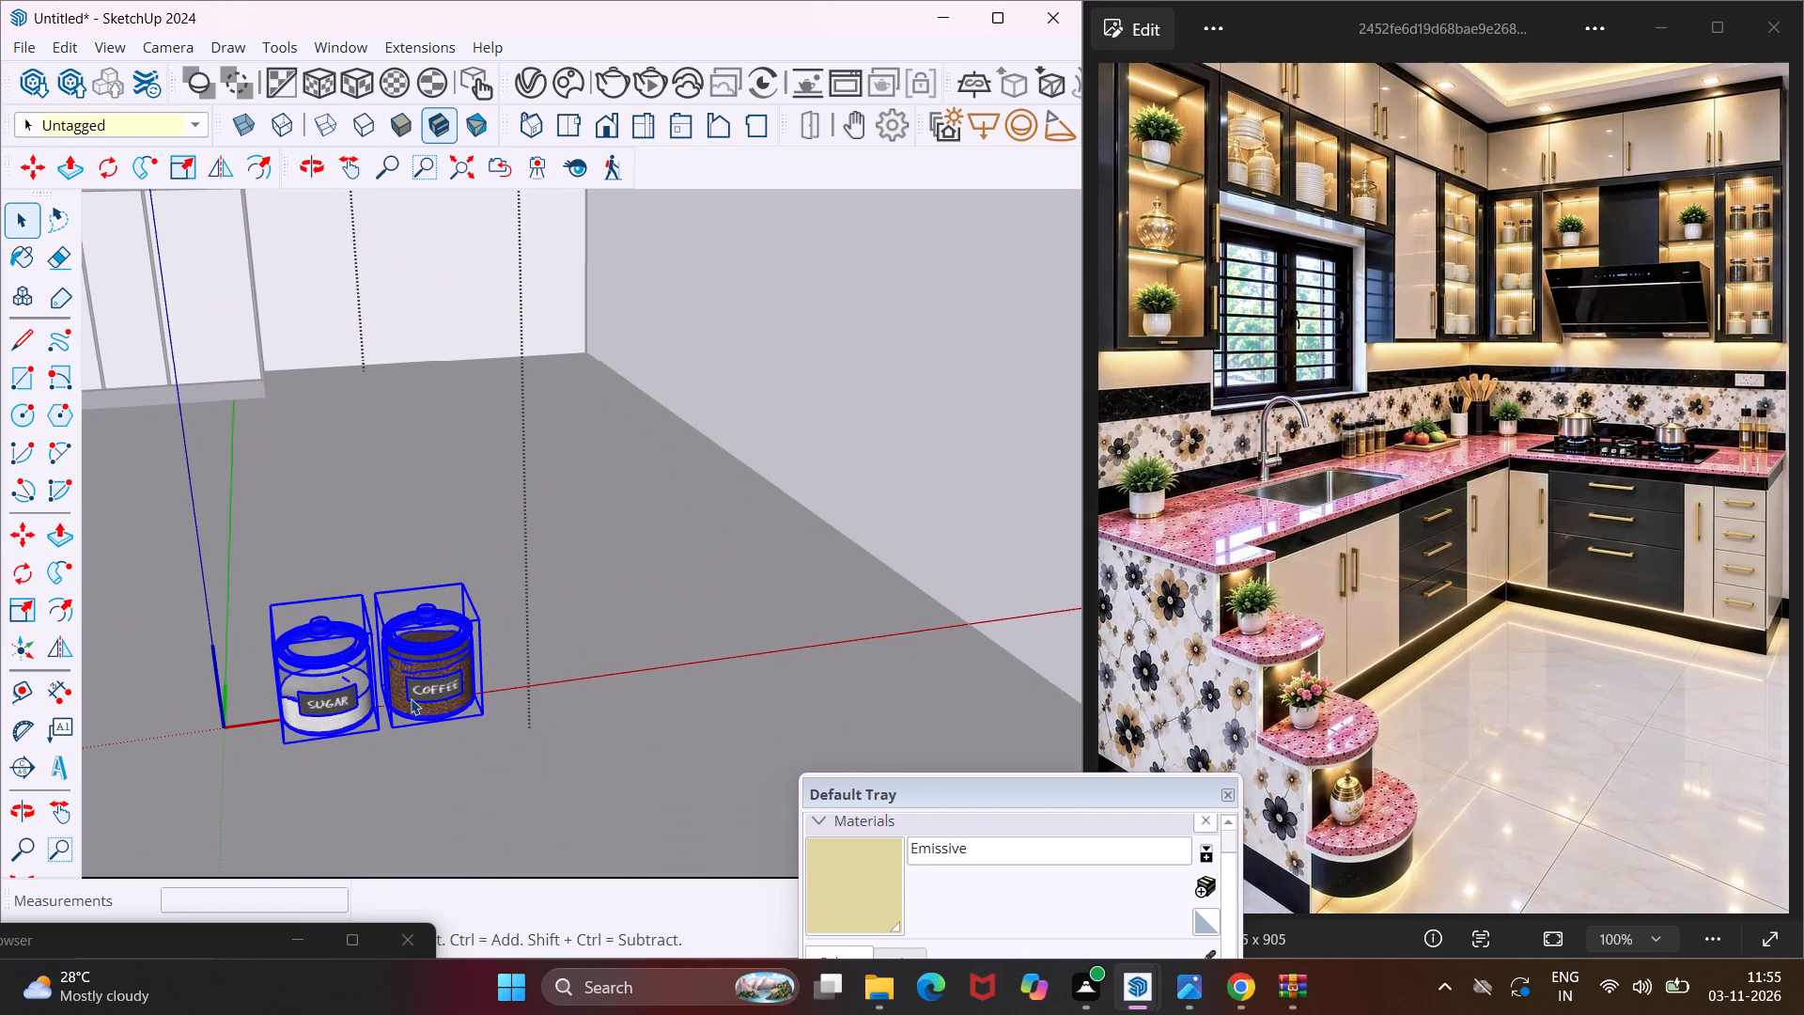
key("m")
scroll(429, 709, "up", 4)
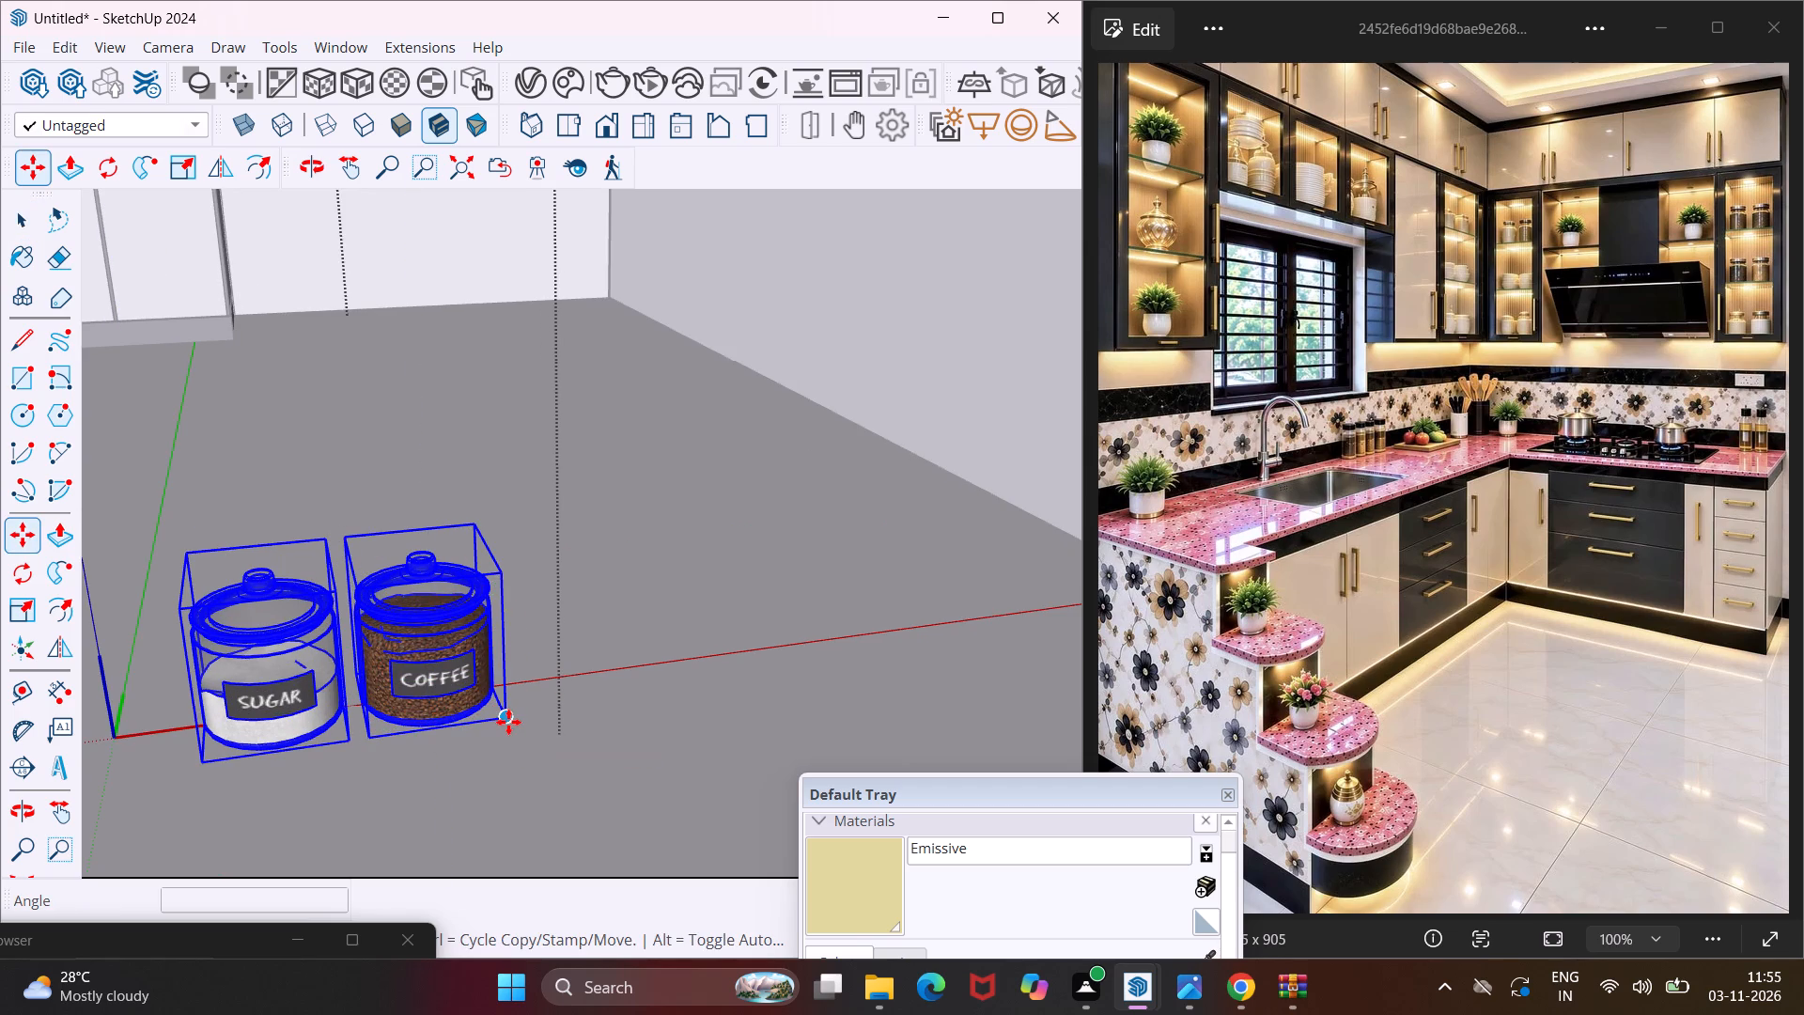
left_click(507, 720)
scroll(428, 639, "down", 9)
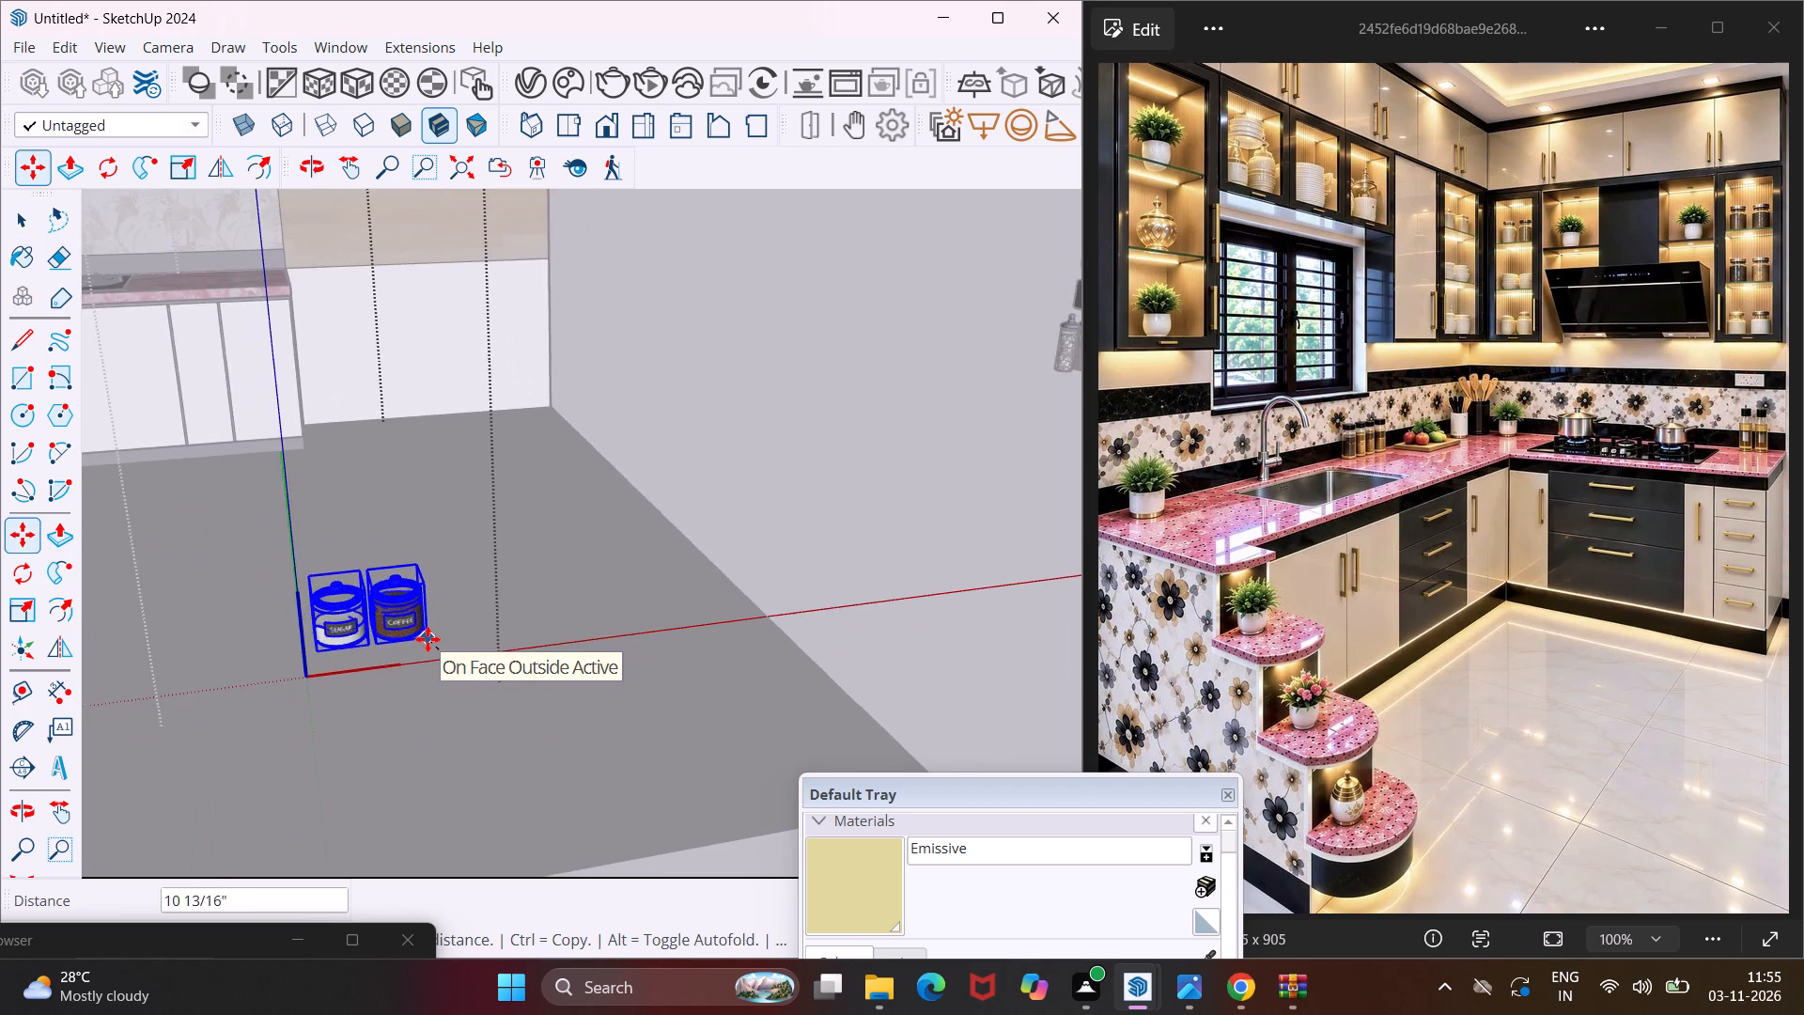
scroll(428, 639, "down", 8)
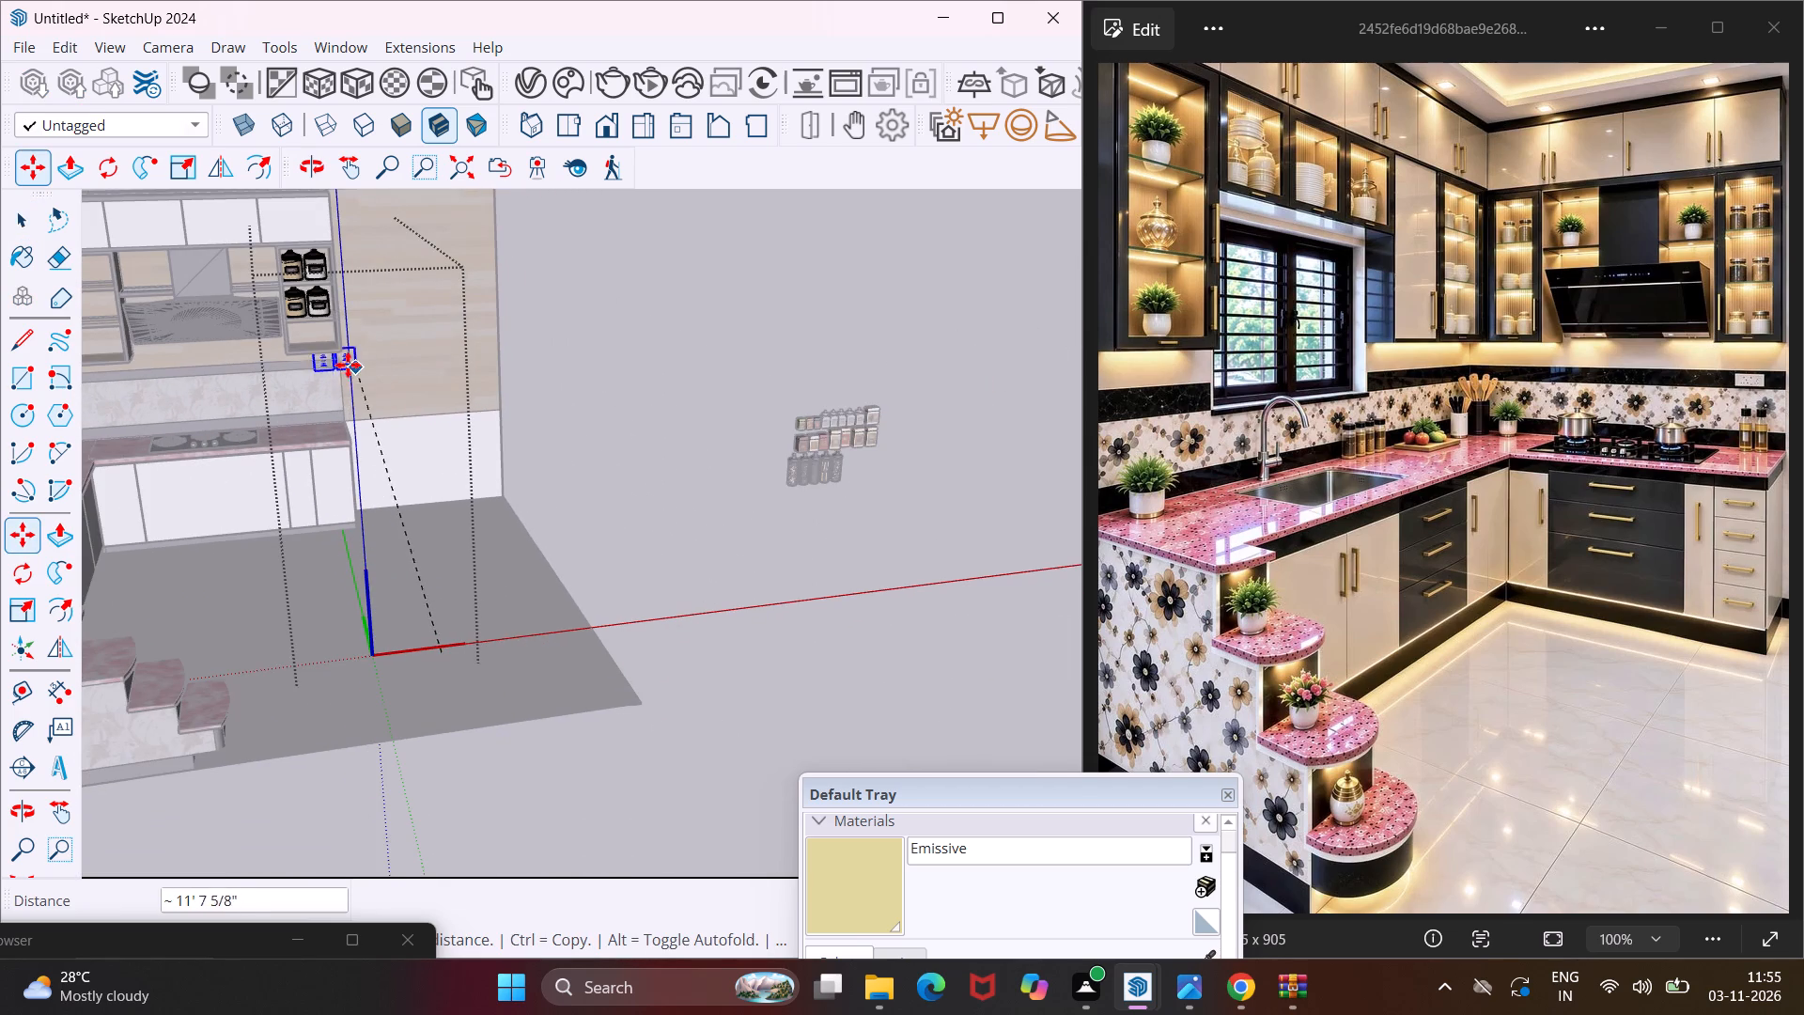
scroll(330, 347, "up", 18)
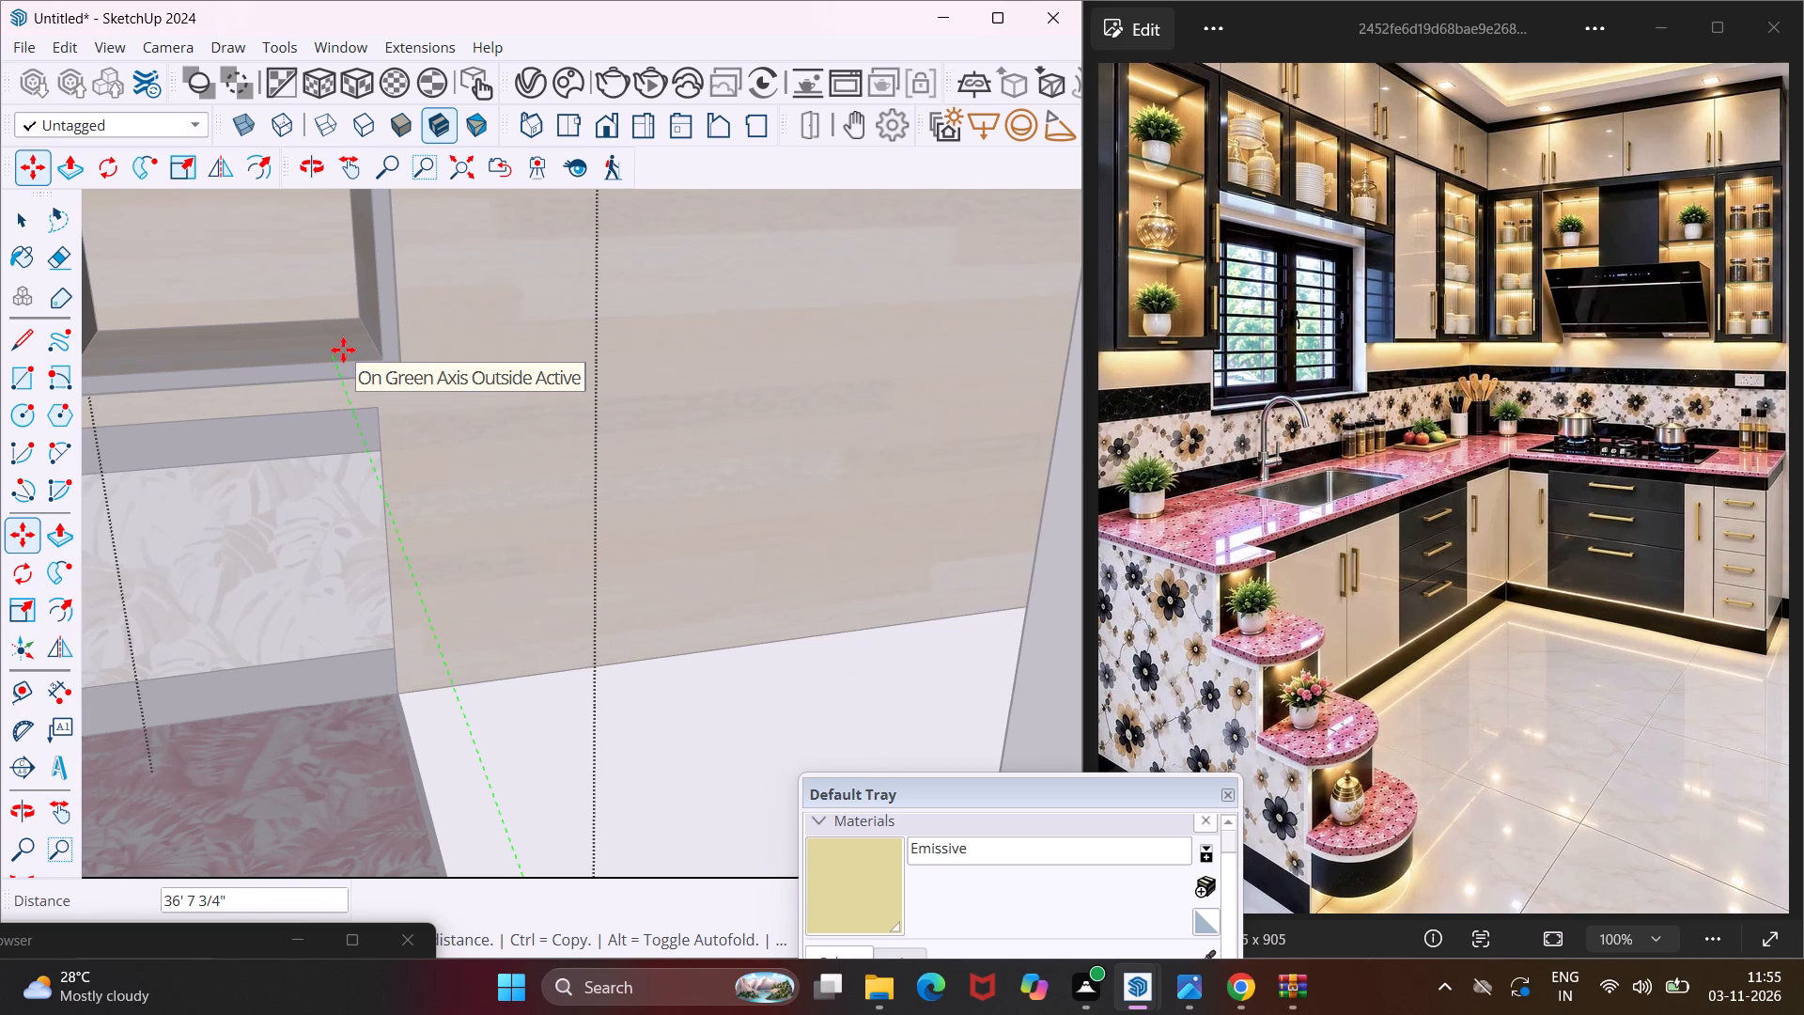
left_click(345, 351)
Move the sugar and coffee canisters from behind the kitchen onto the open wall cabinet's bottom shelf, below the oats and flour canisters.
scroll(355, 355, "down", 5)
middle_click_drag(403, 371, 151, 423)
scroll(213, 432, "down", 4)
scroll(355, 464, "down", 6)
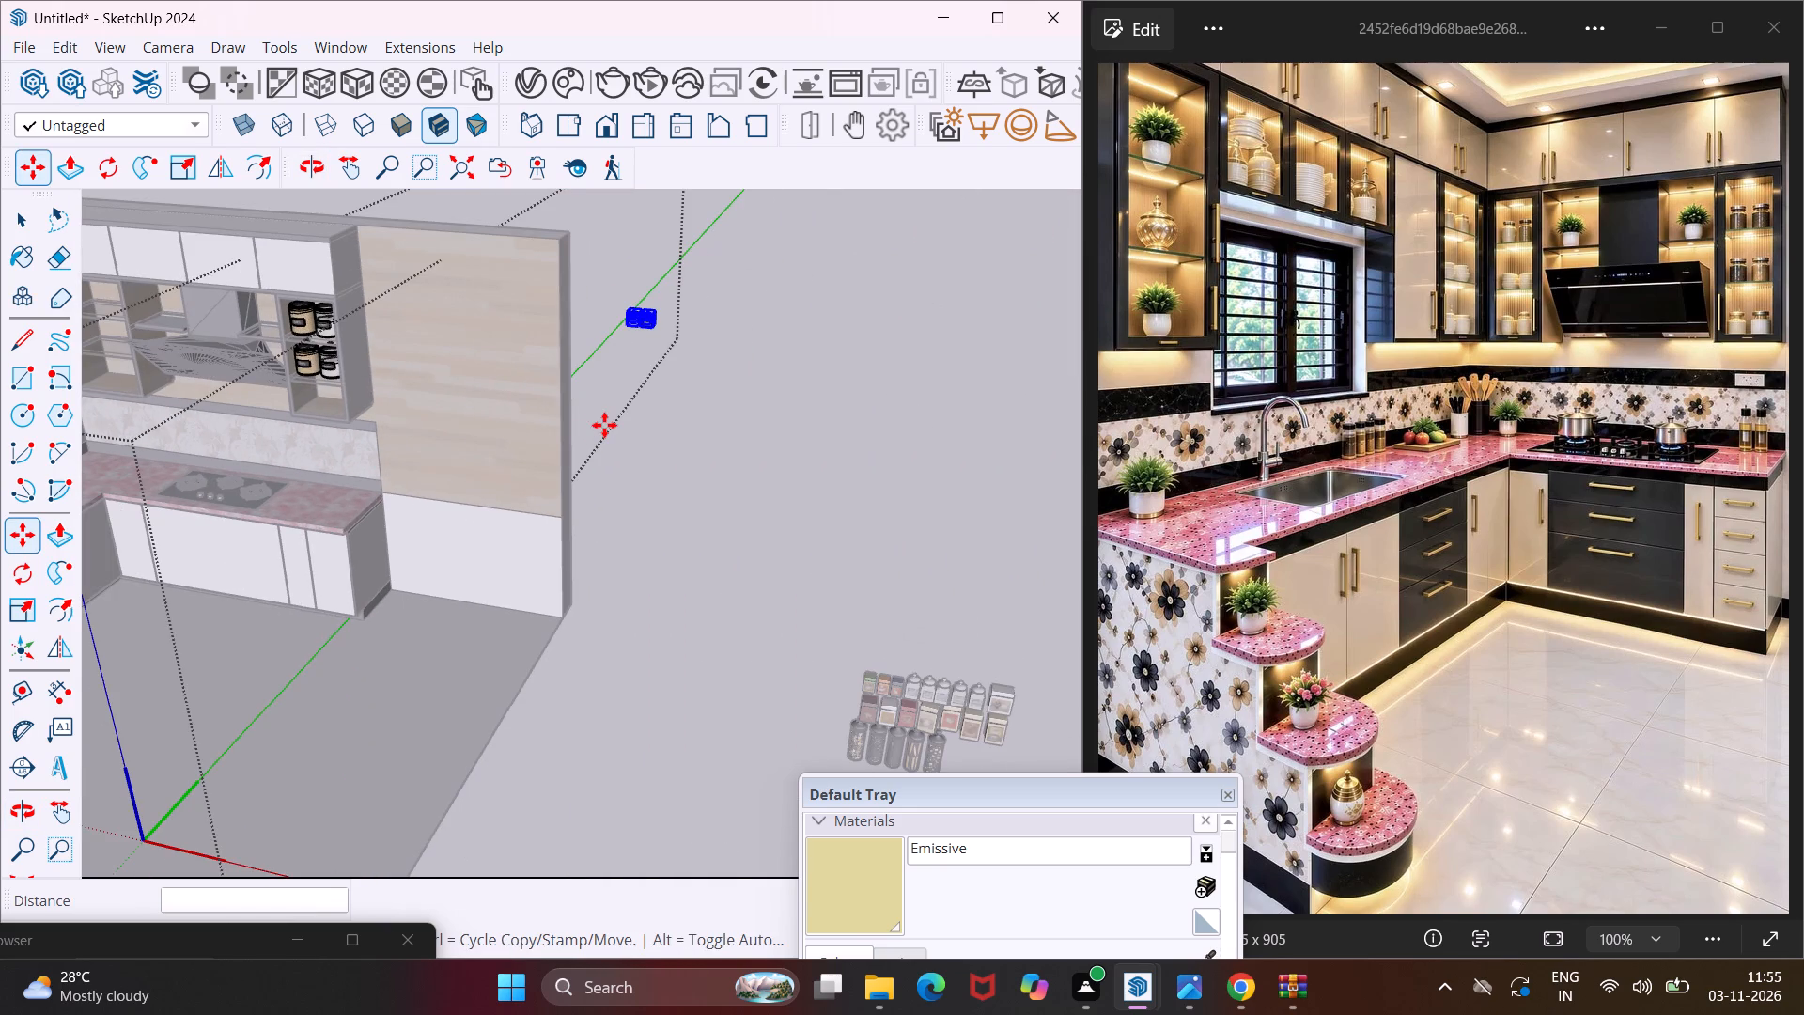
scroll(666, 329, "up", 14)
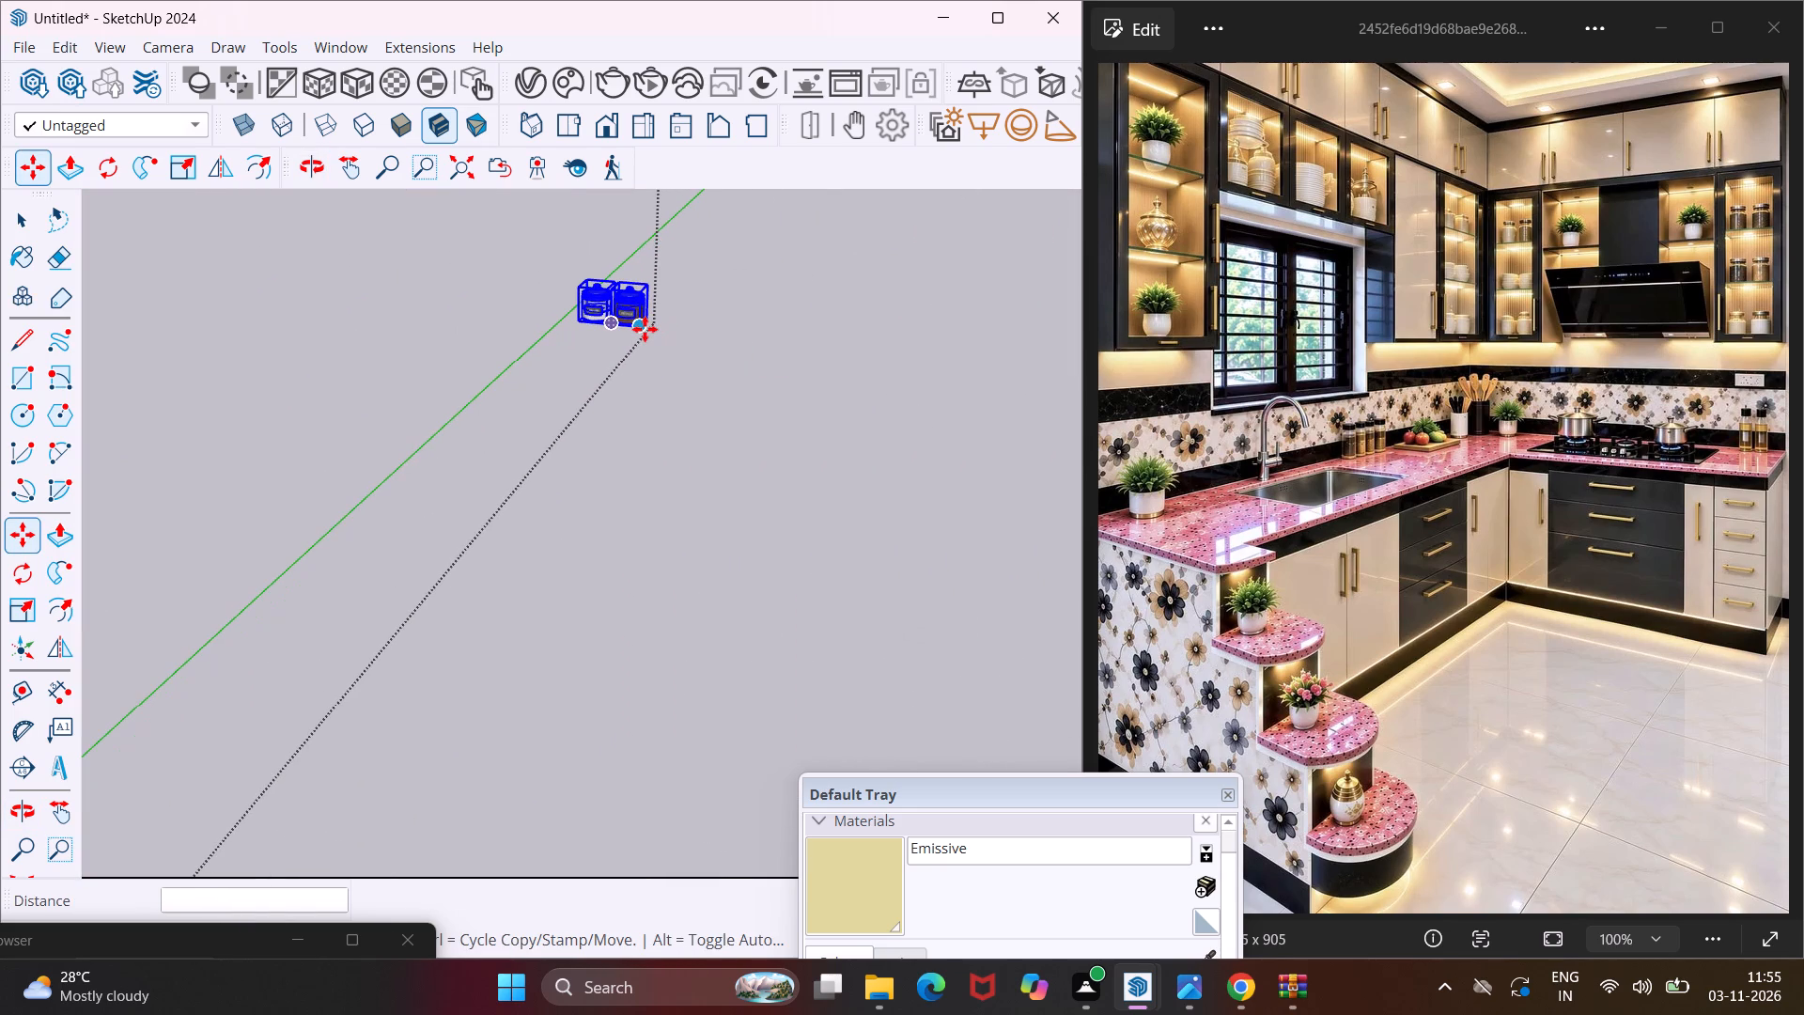
scroll(645, 332, "up", 3)
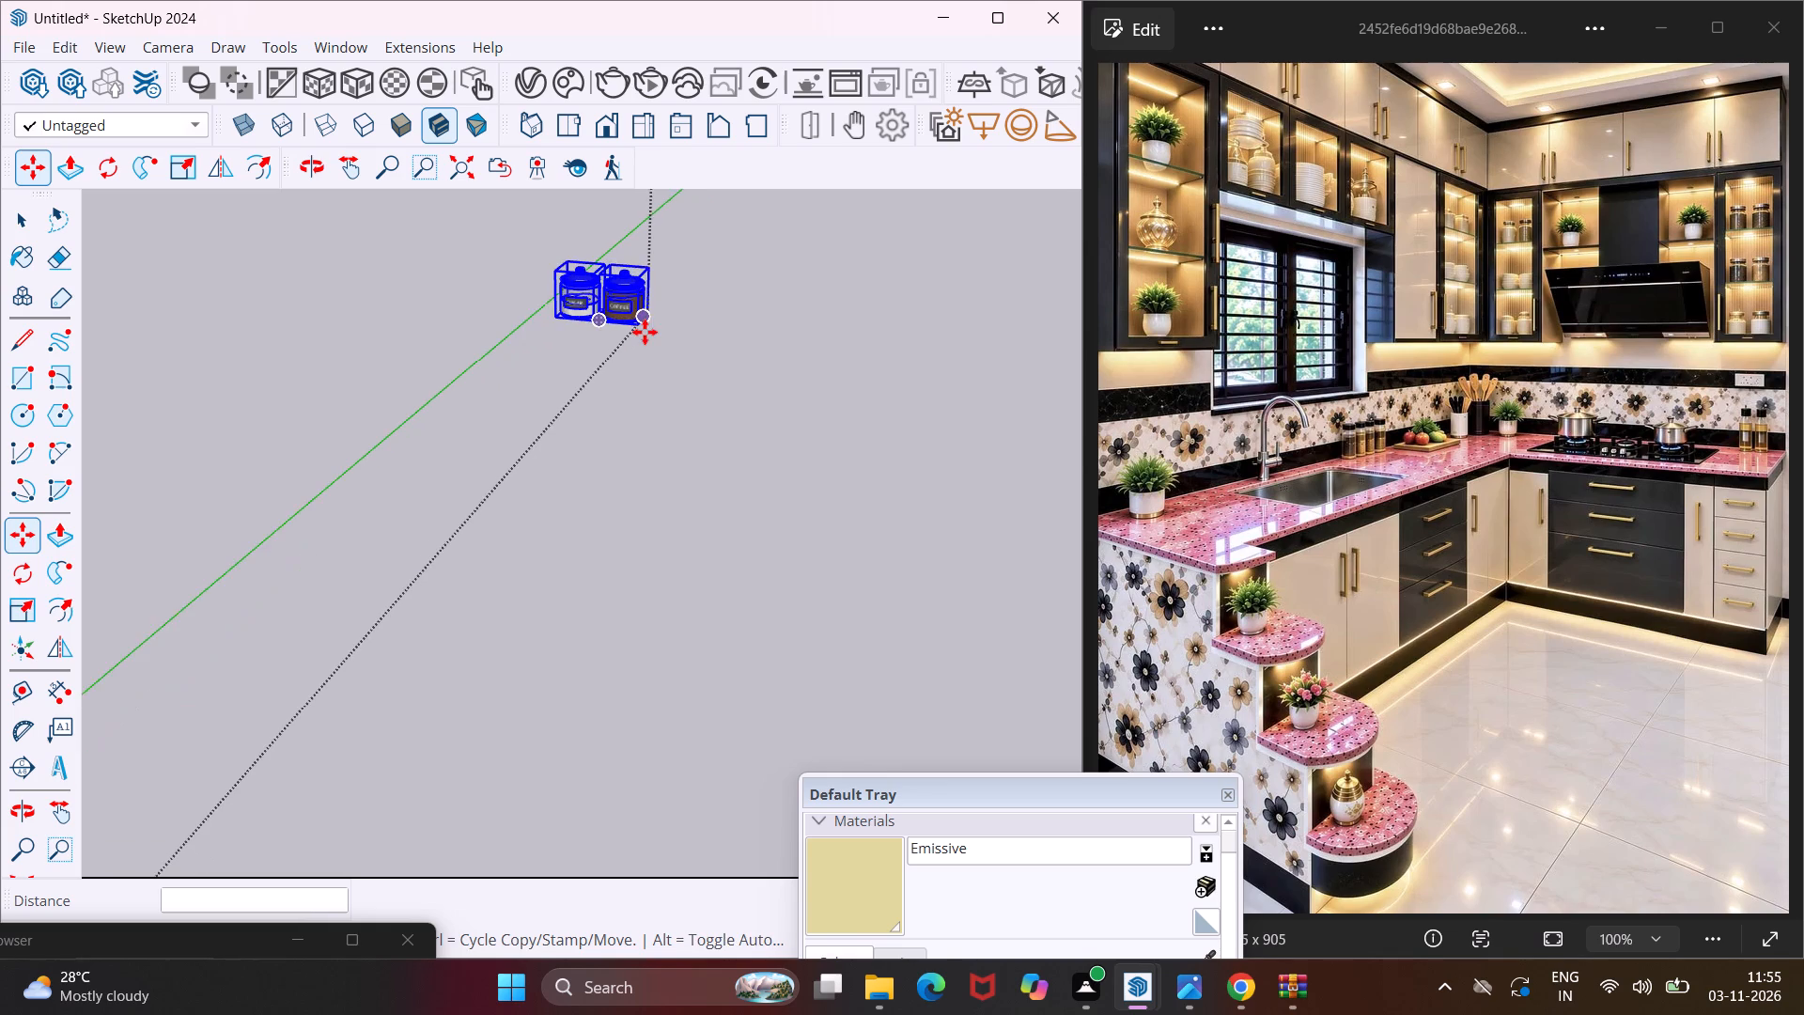
scroll(645, 332, "up", 3)
left_click(637, 324)
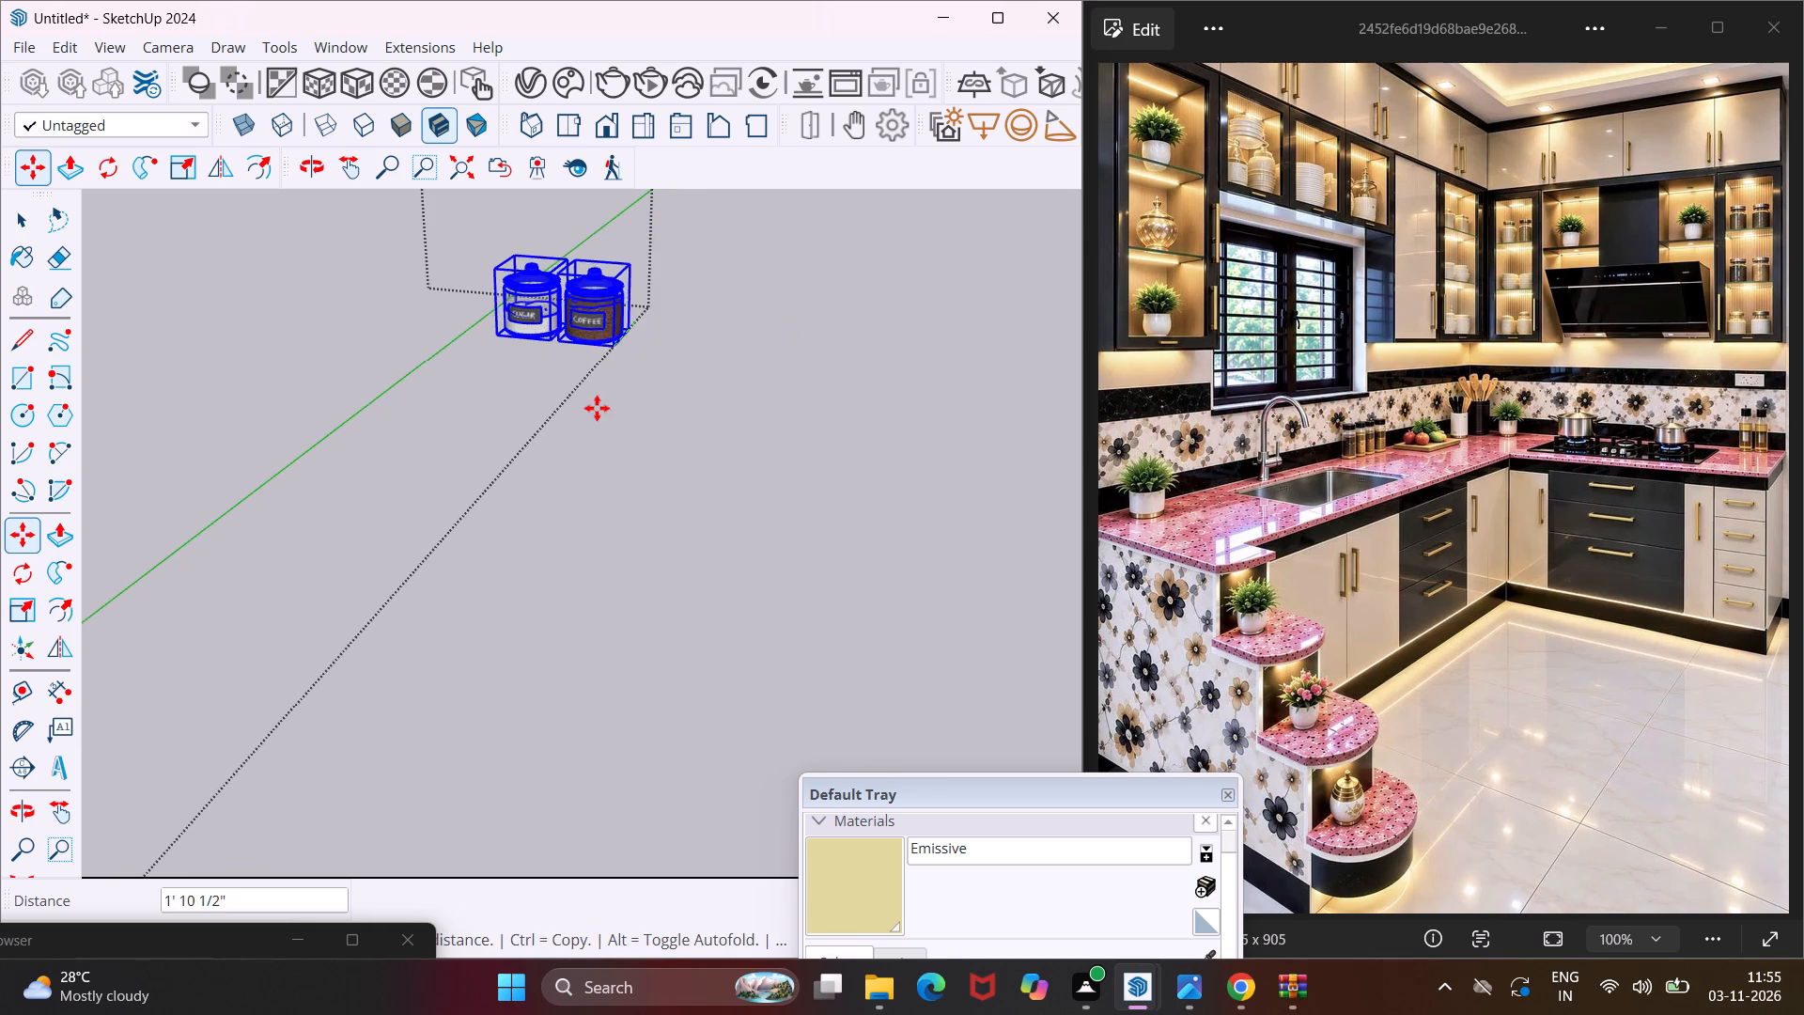
scroll(588, 433, "down", 20)
scroll(588, 433, "down", 1)
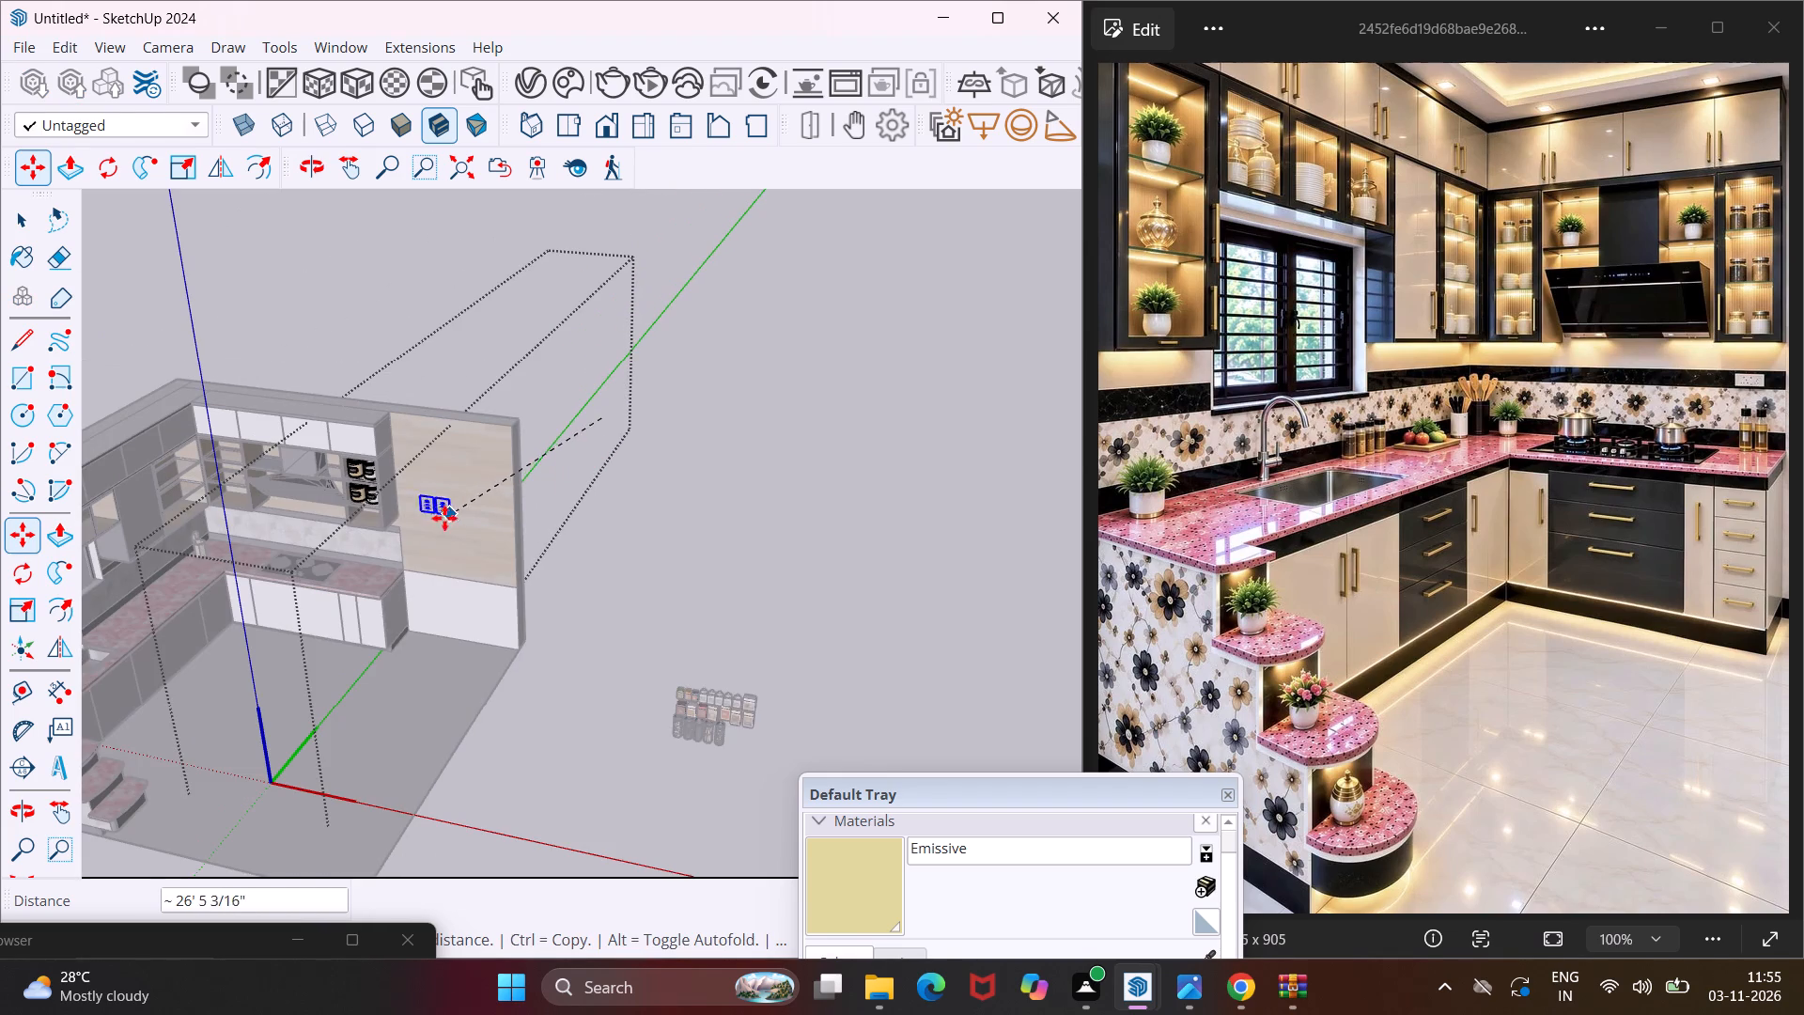
scroll(384, 521, "up", 14)
middle_click_drag(381, 520, 425, 502)
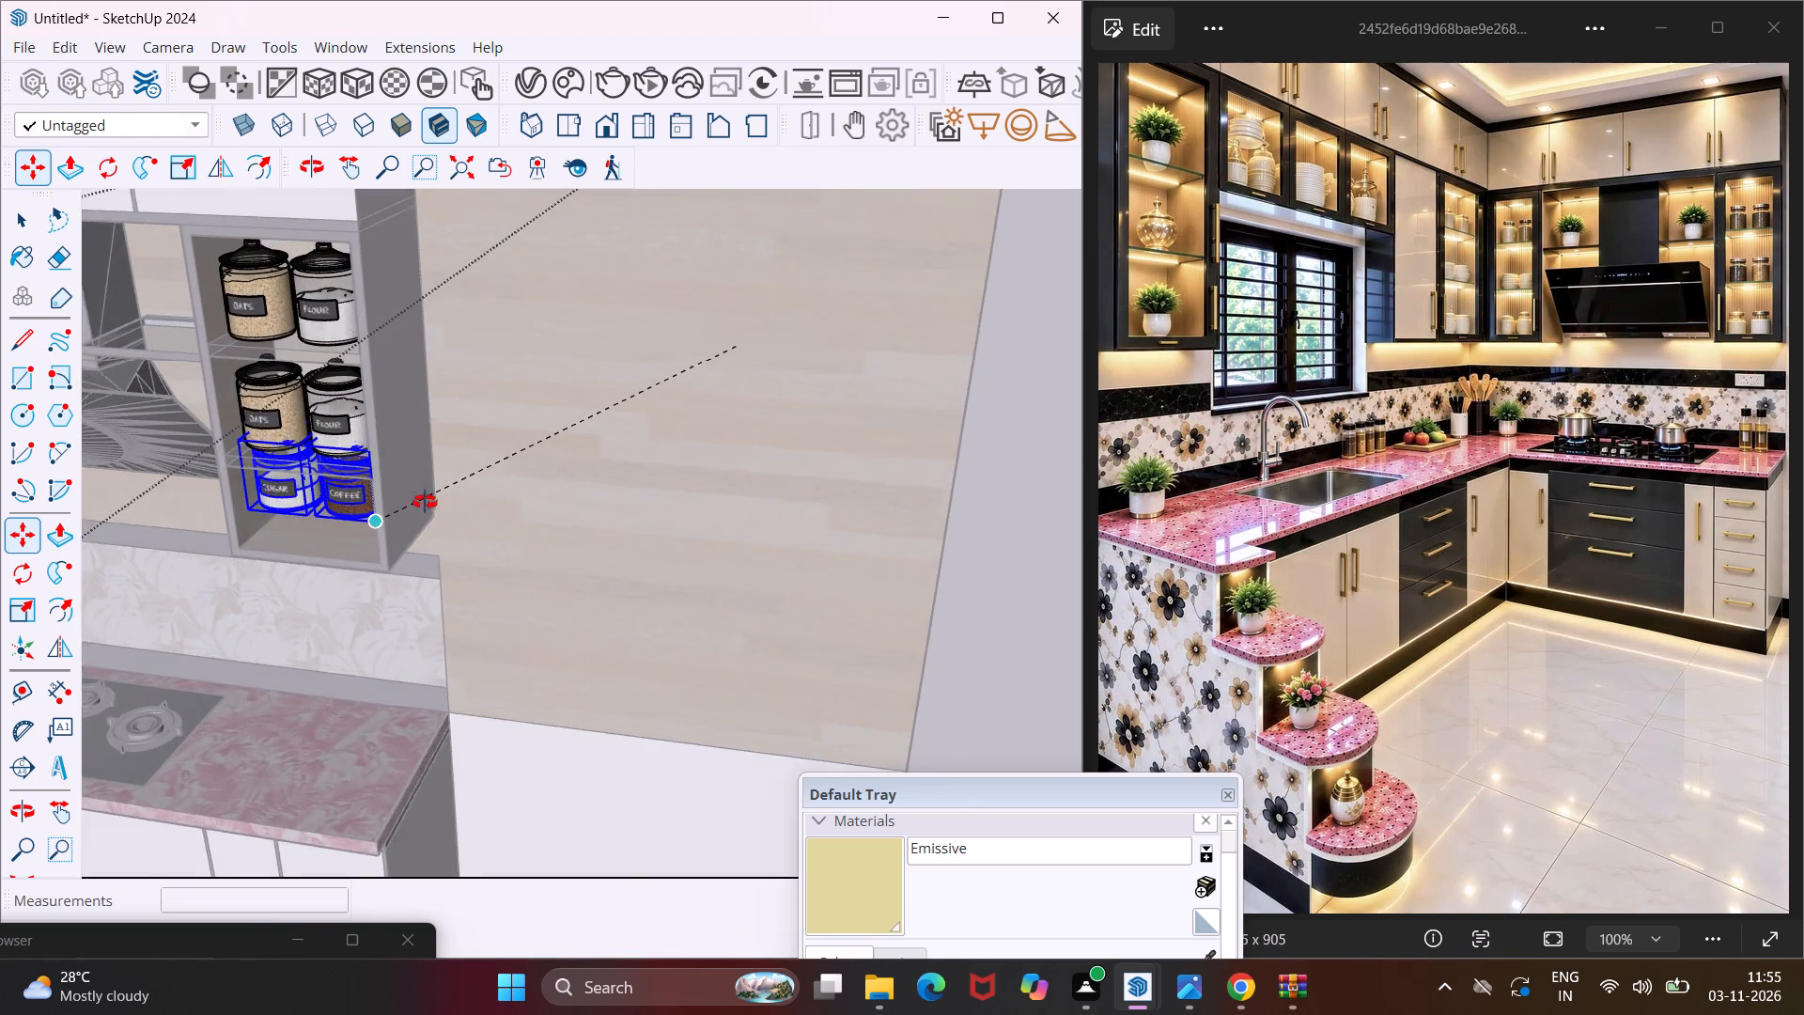
middle_click_drag(425, 502, 458, 492)
scroll(370, 542, "up", 7)
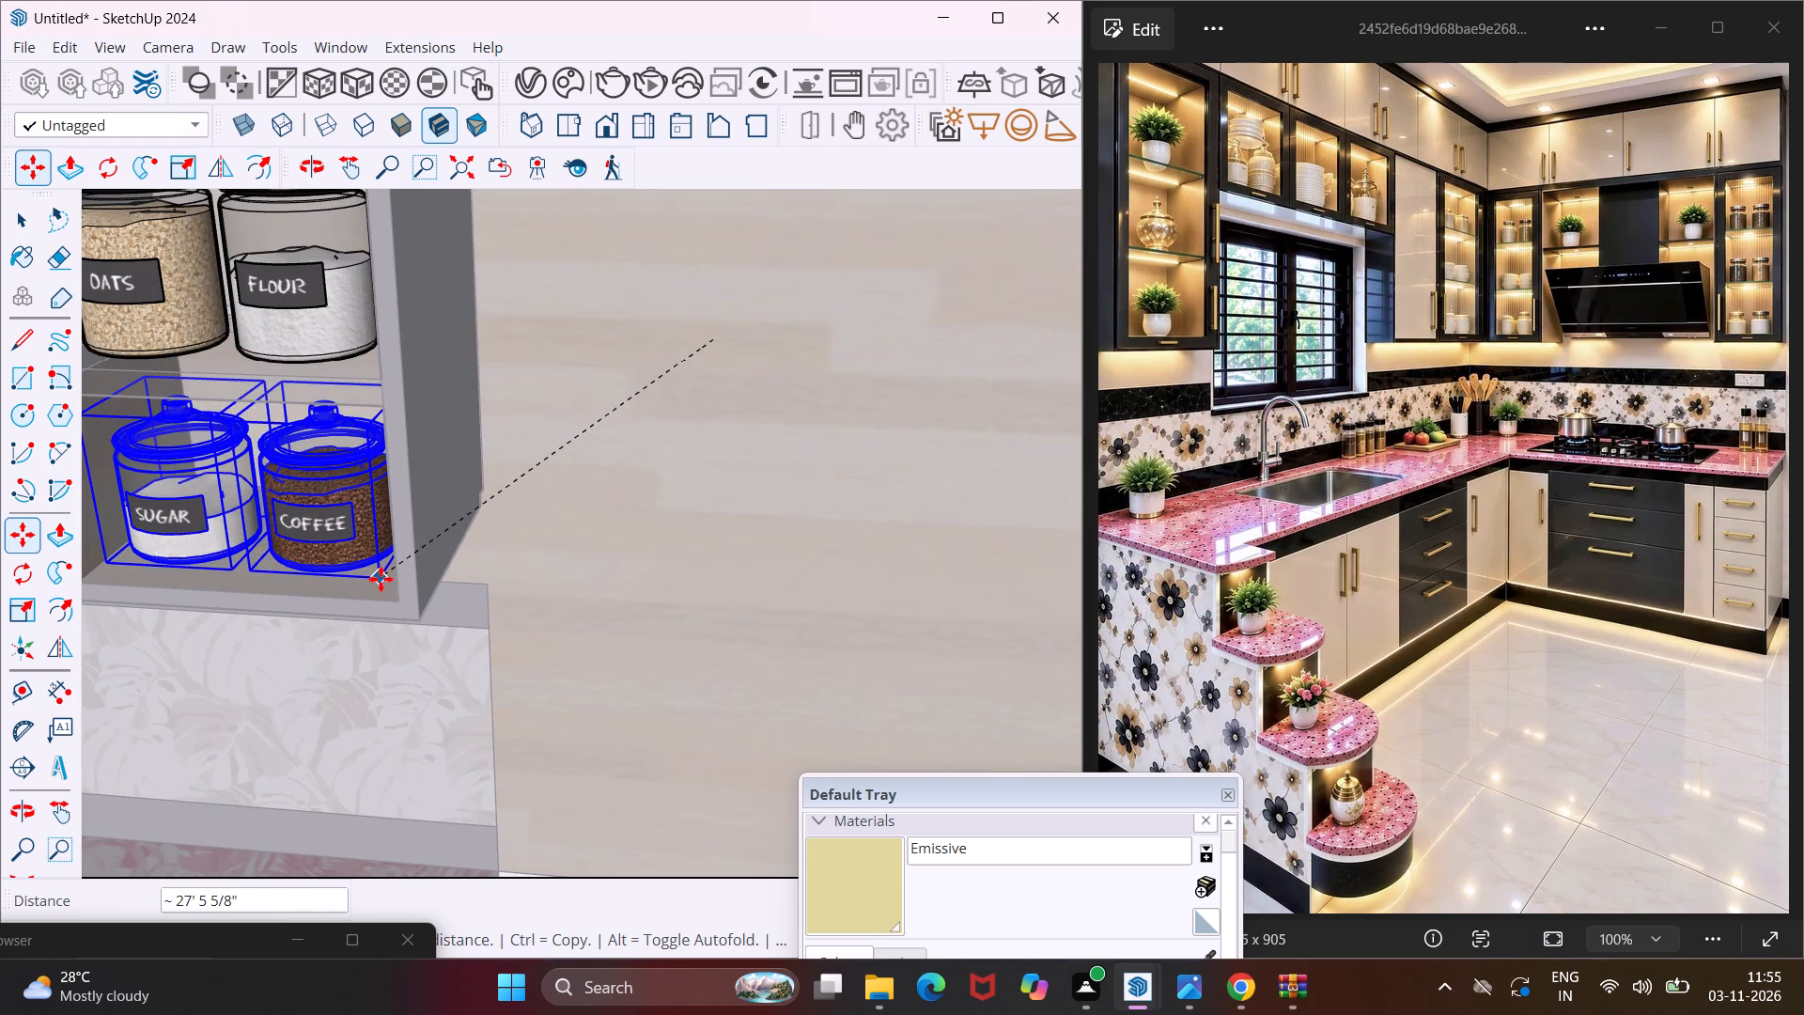
left_click(381, 579)
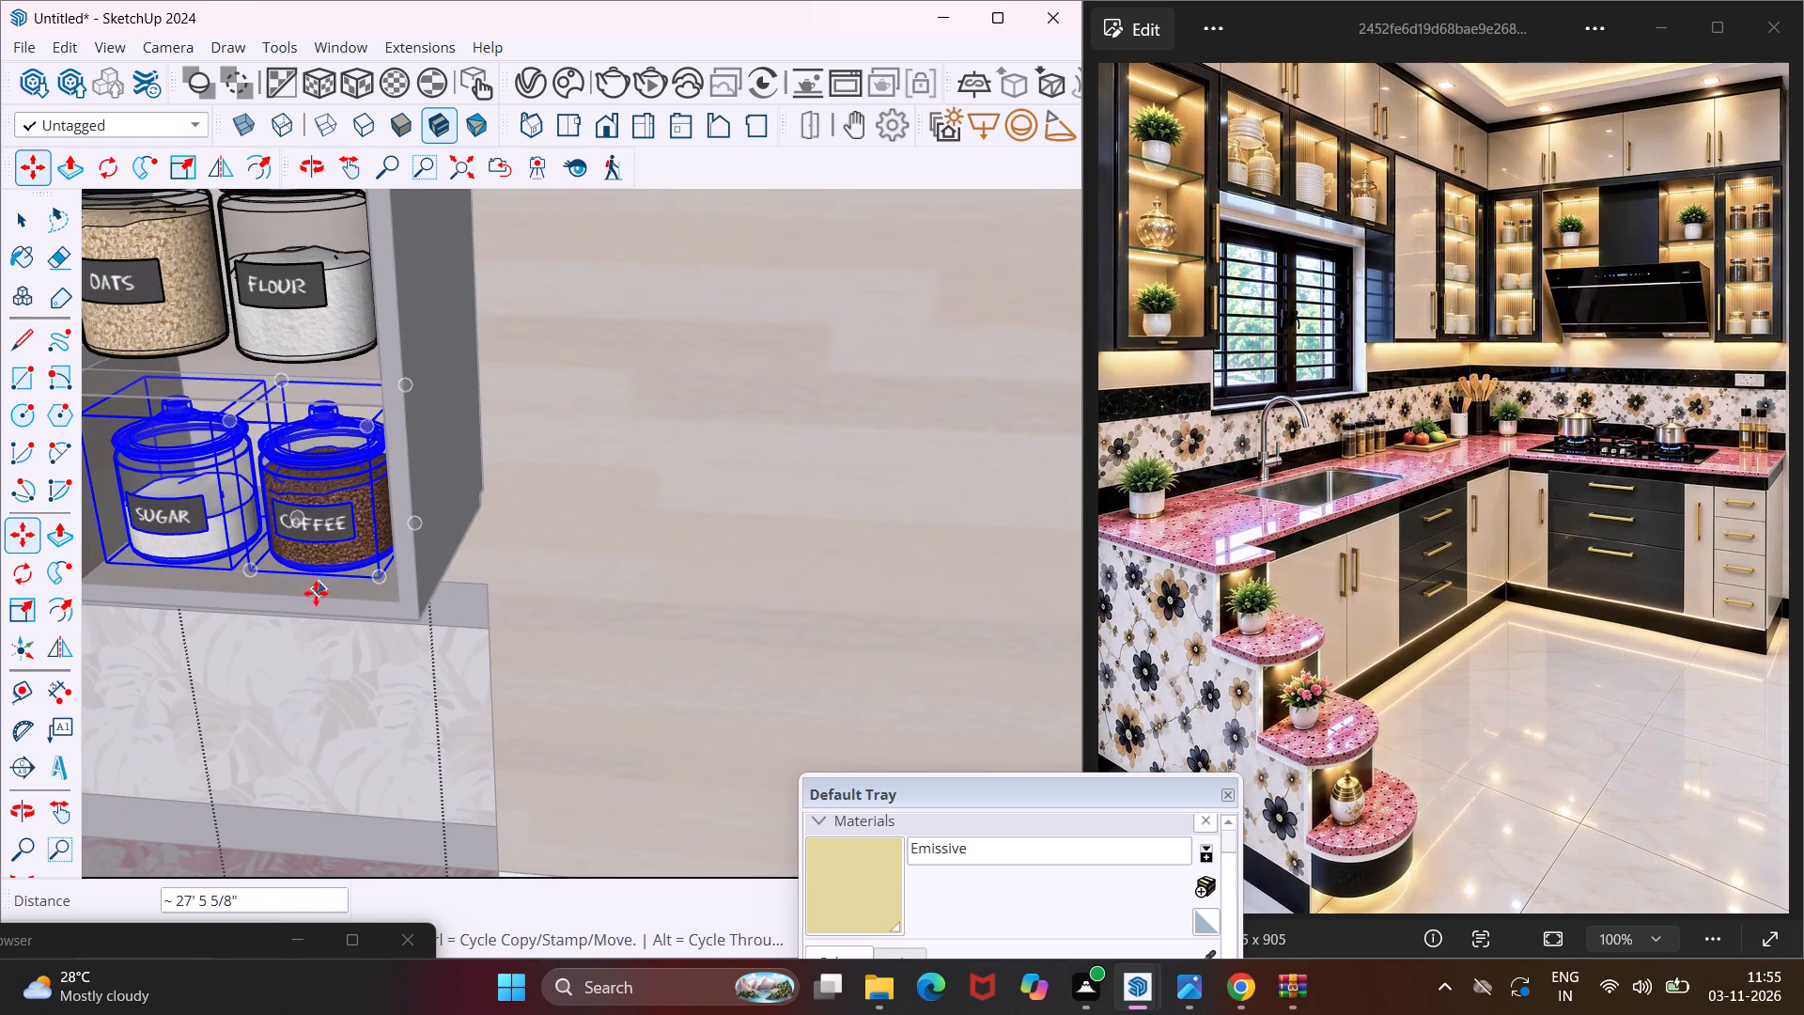
scroll(316, 593, "down", 3)
middle_click_drag(316, 593, 442, 570)
scroll(403, 579, "down", 5)
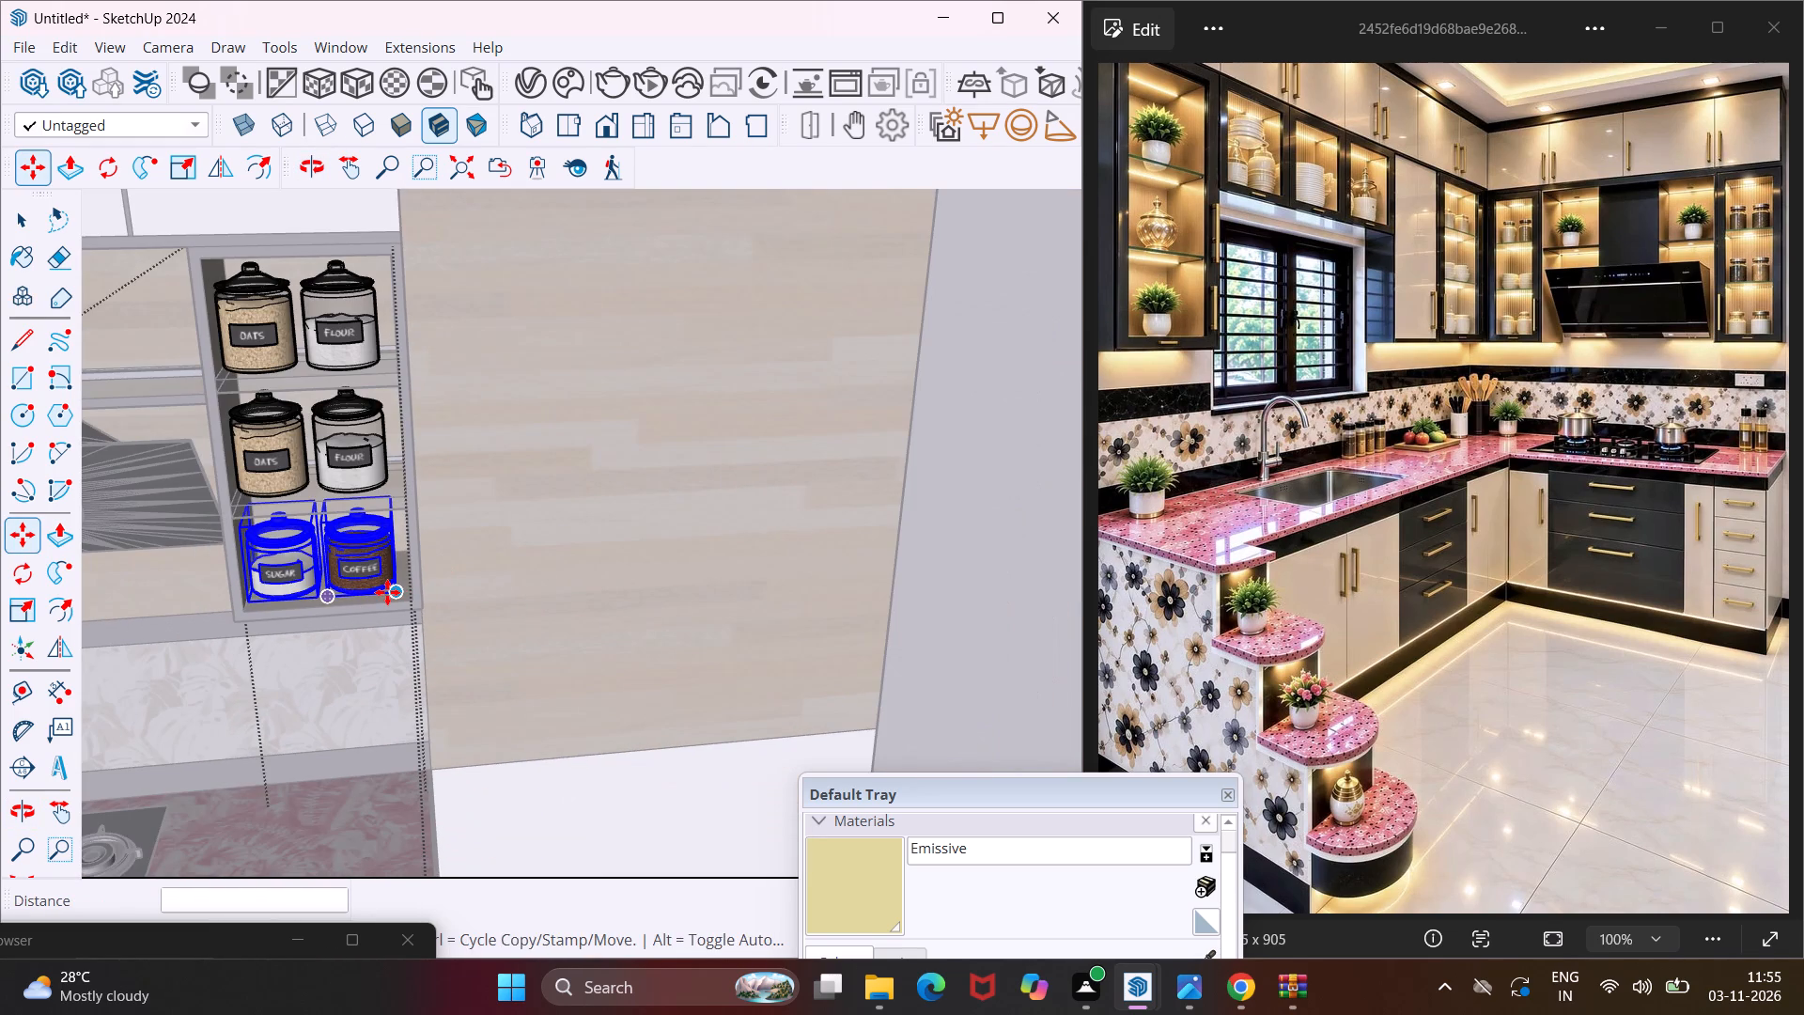
key("Escape")
key("space")
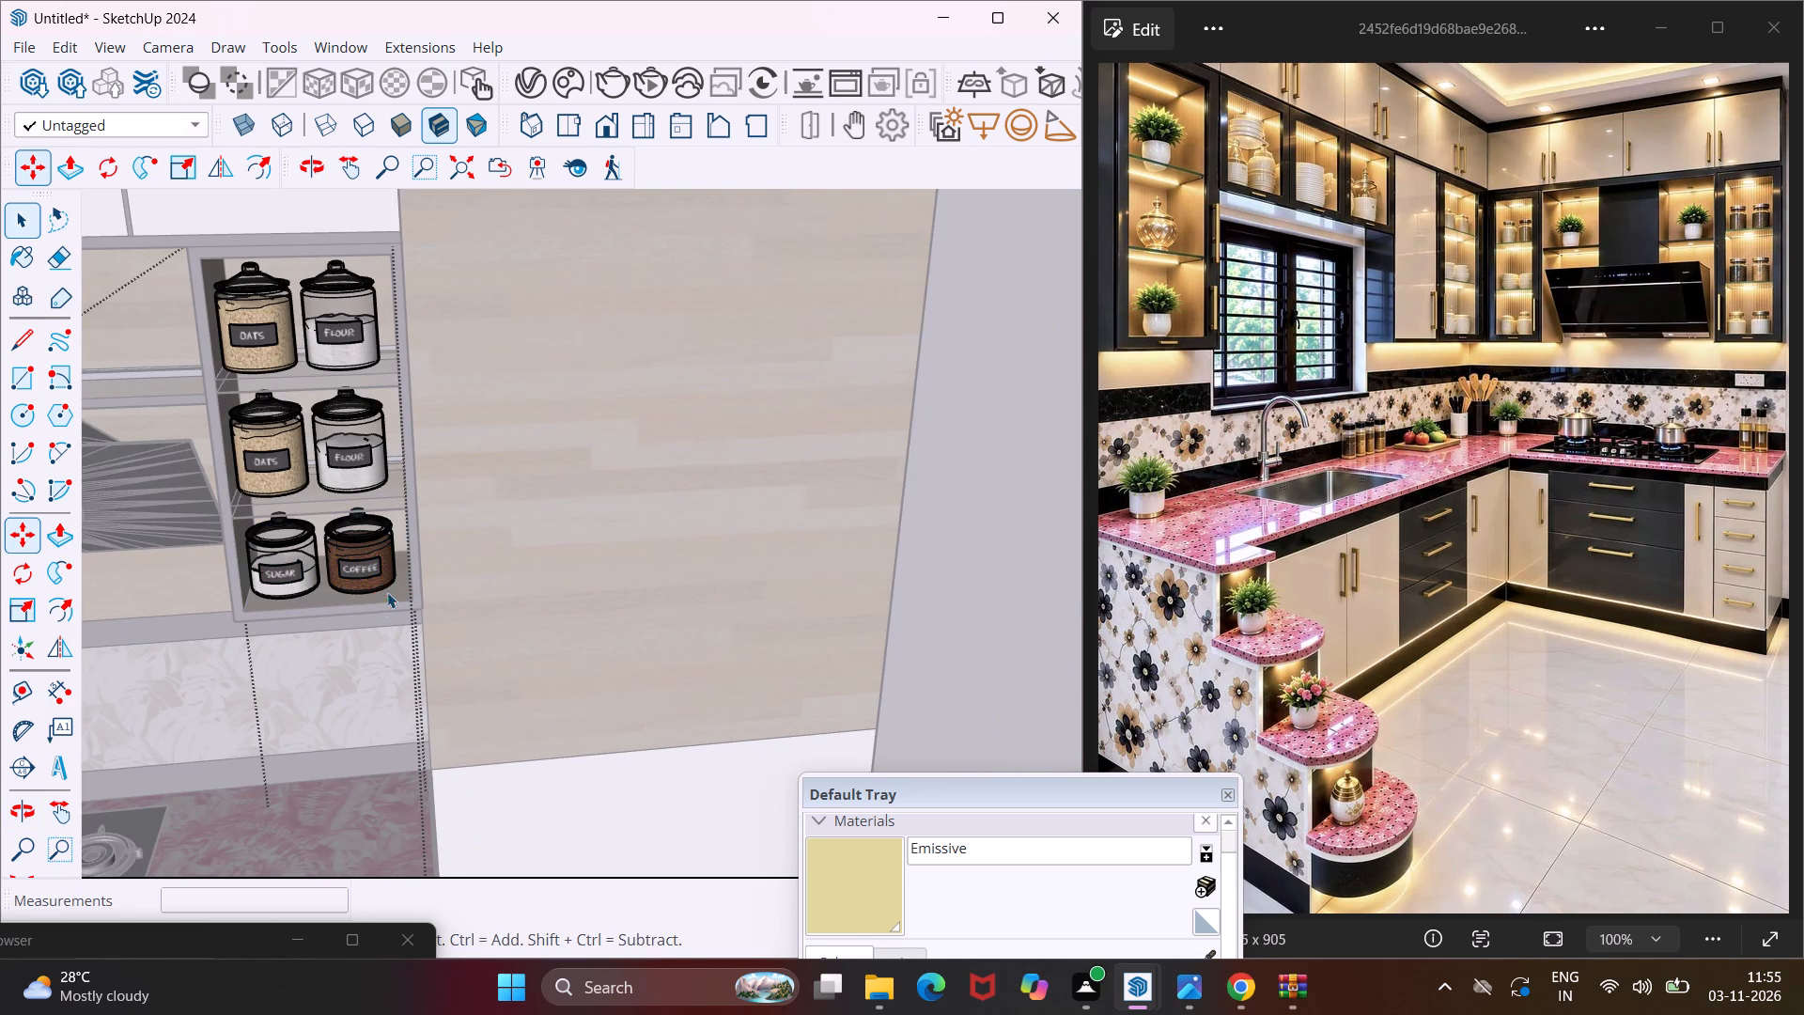
Close the canister group, open the jar-and-tin group standing beside the kitchen, and select its white tea and Sale ceramic jars.
scroll(366, 648, "down", 11)
scroll(367, 679, "up", 1)
middle_click_drag(367, 679, 363, 533)
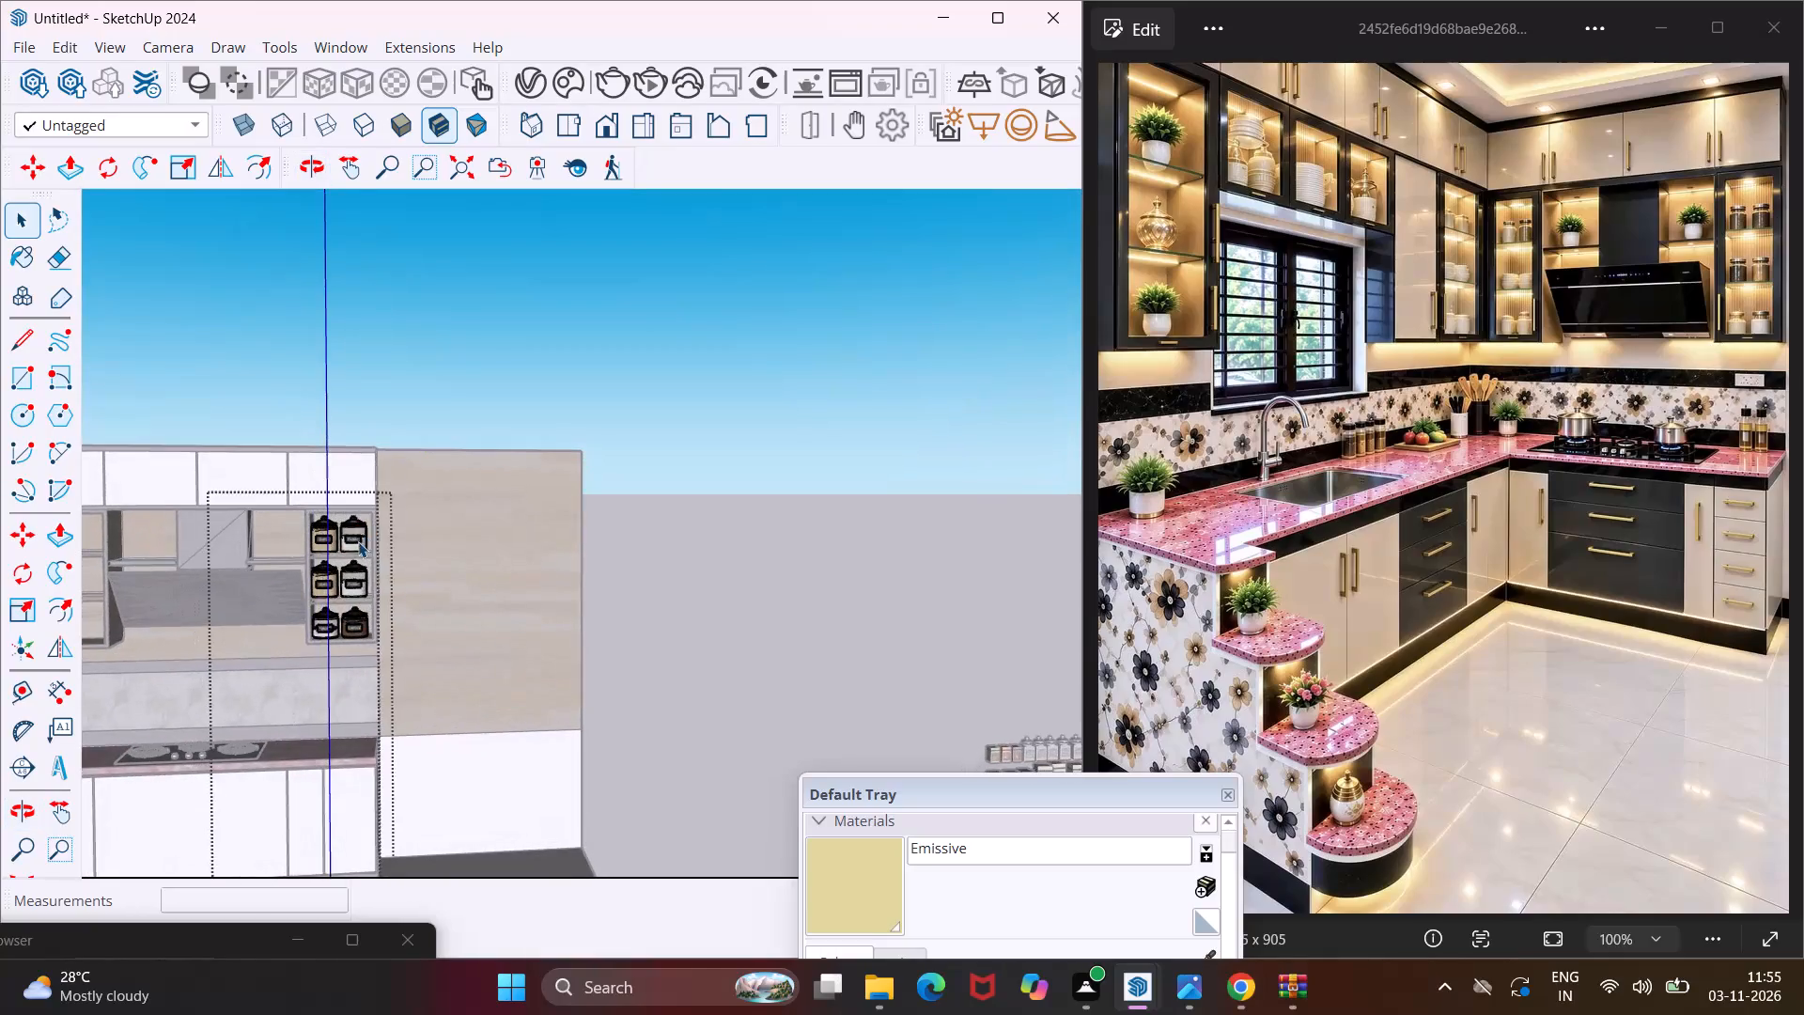
scroll(323, 573, "down", 7)
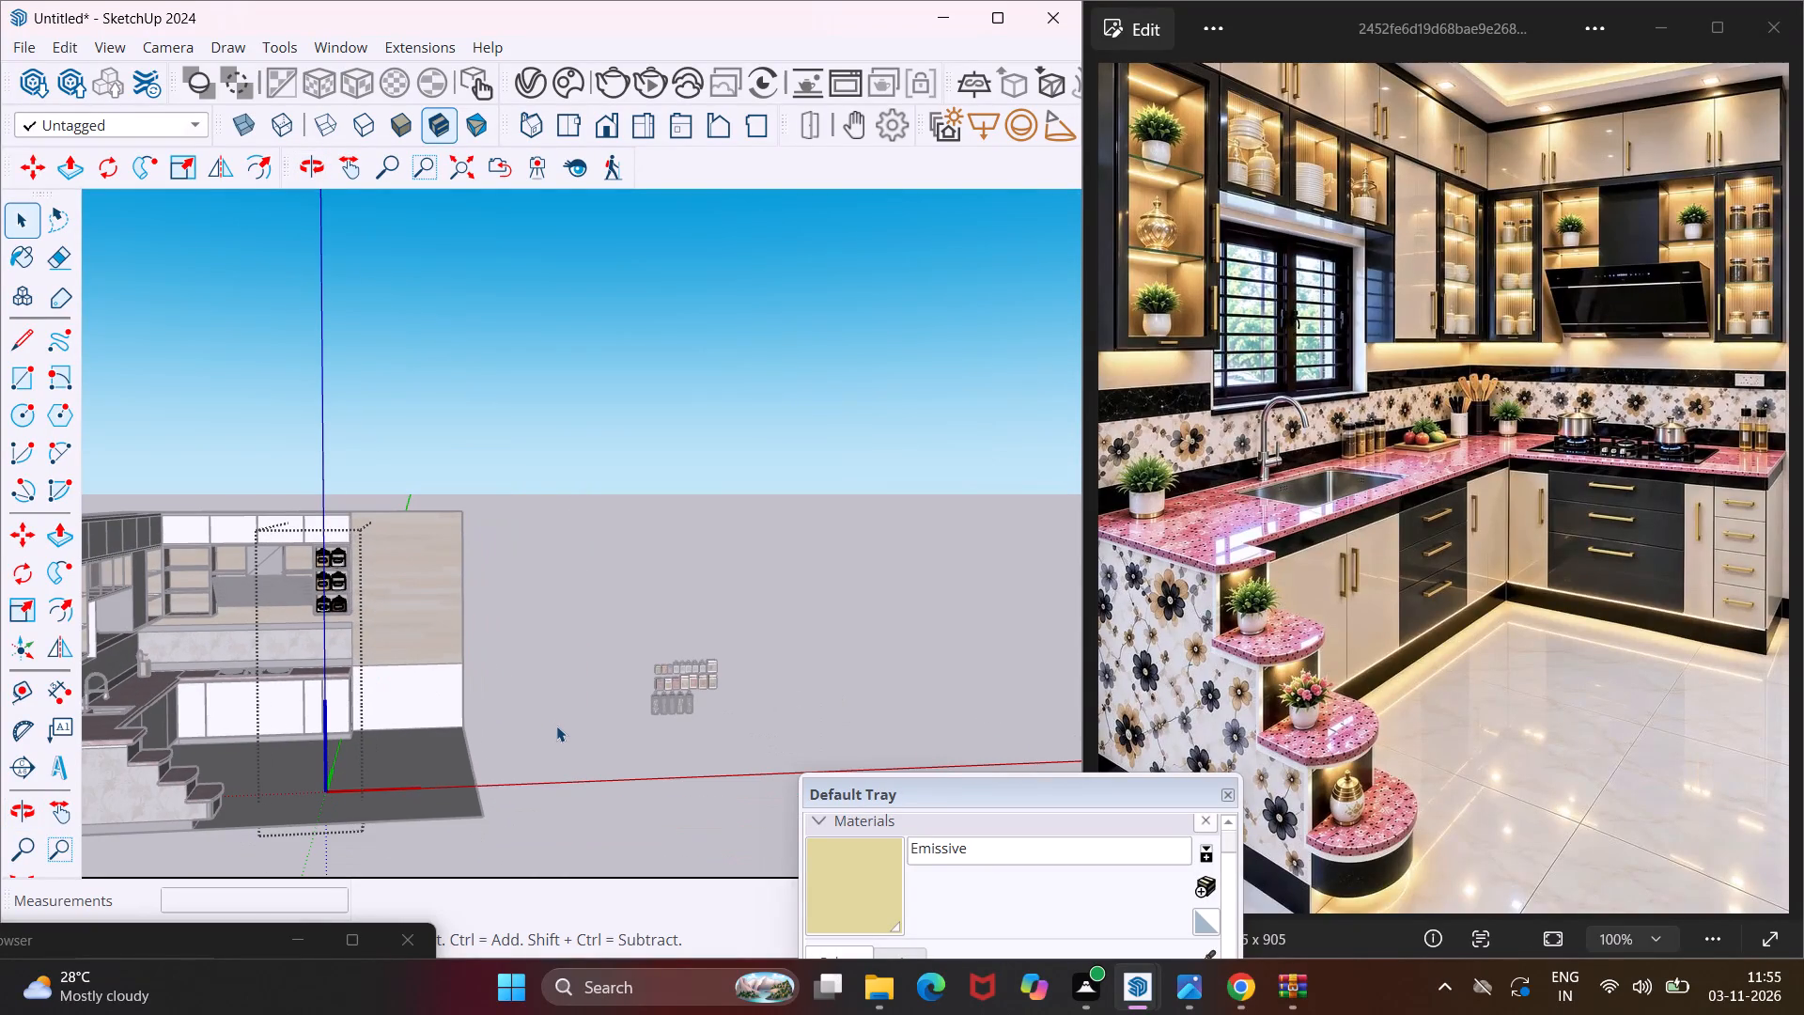
double_click(556, 726)
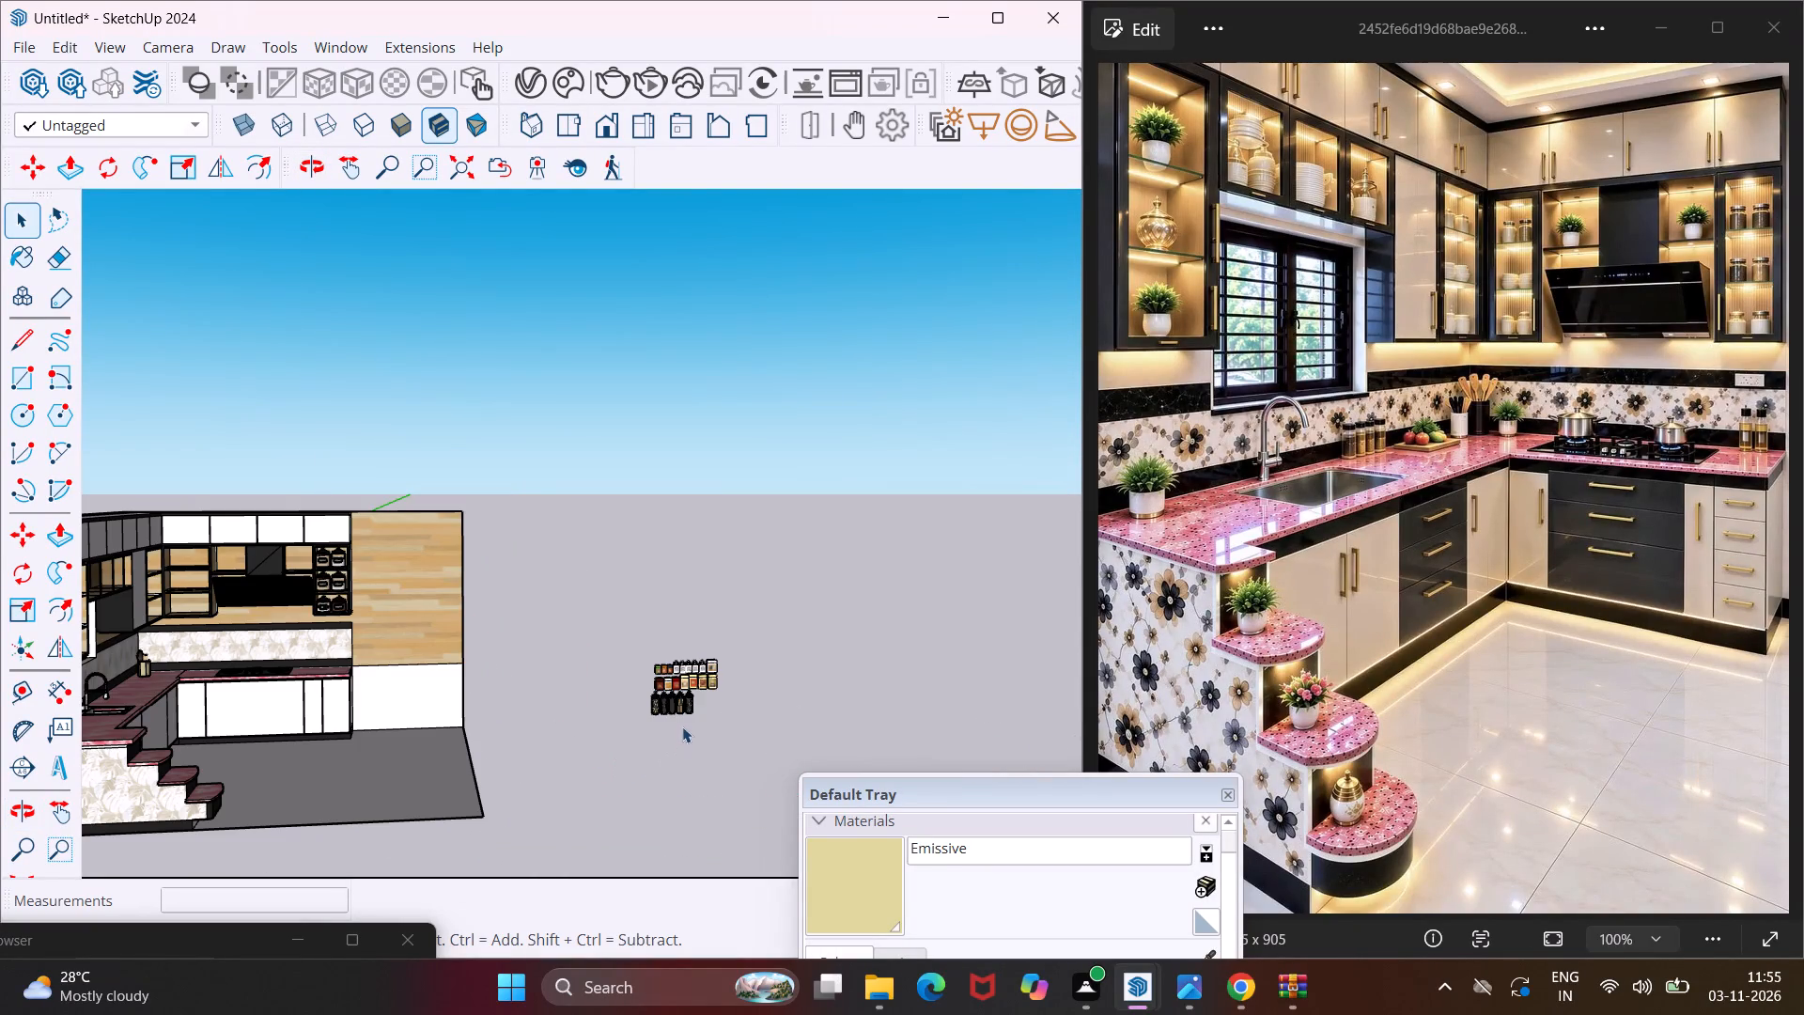
scroll(697, 691, "up", 14)
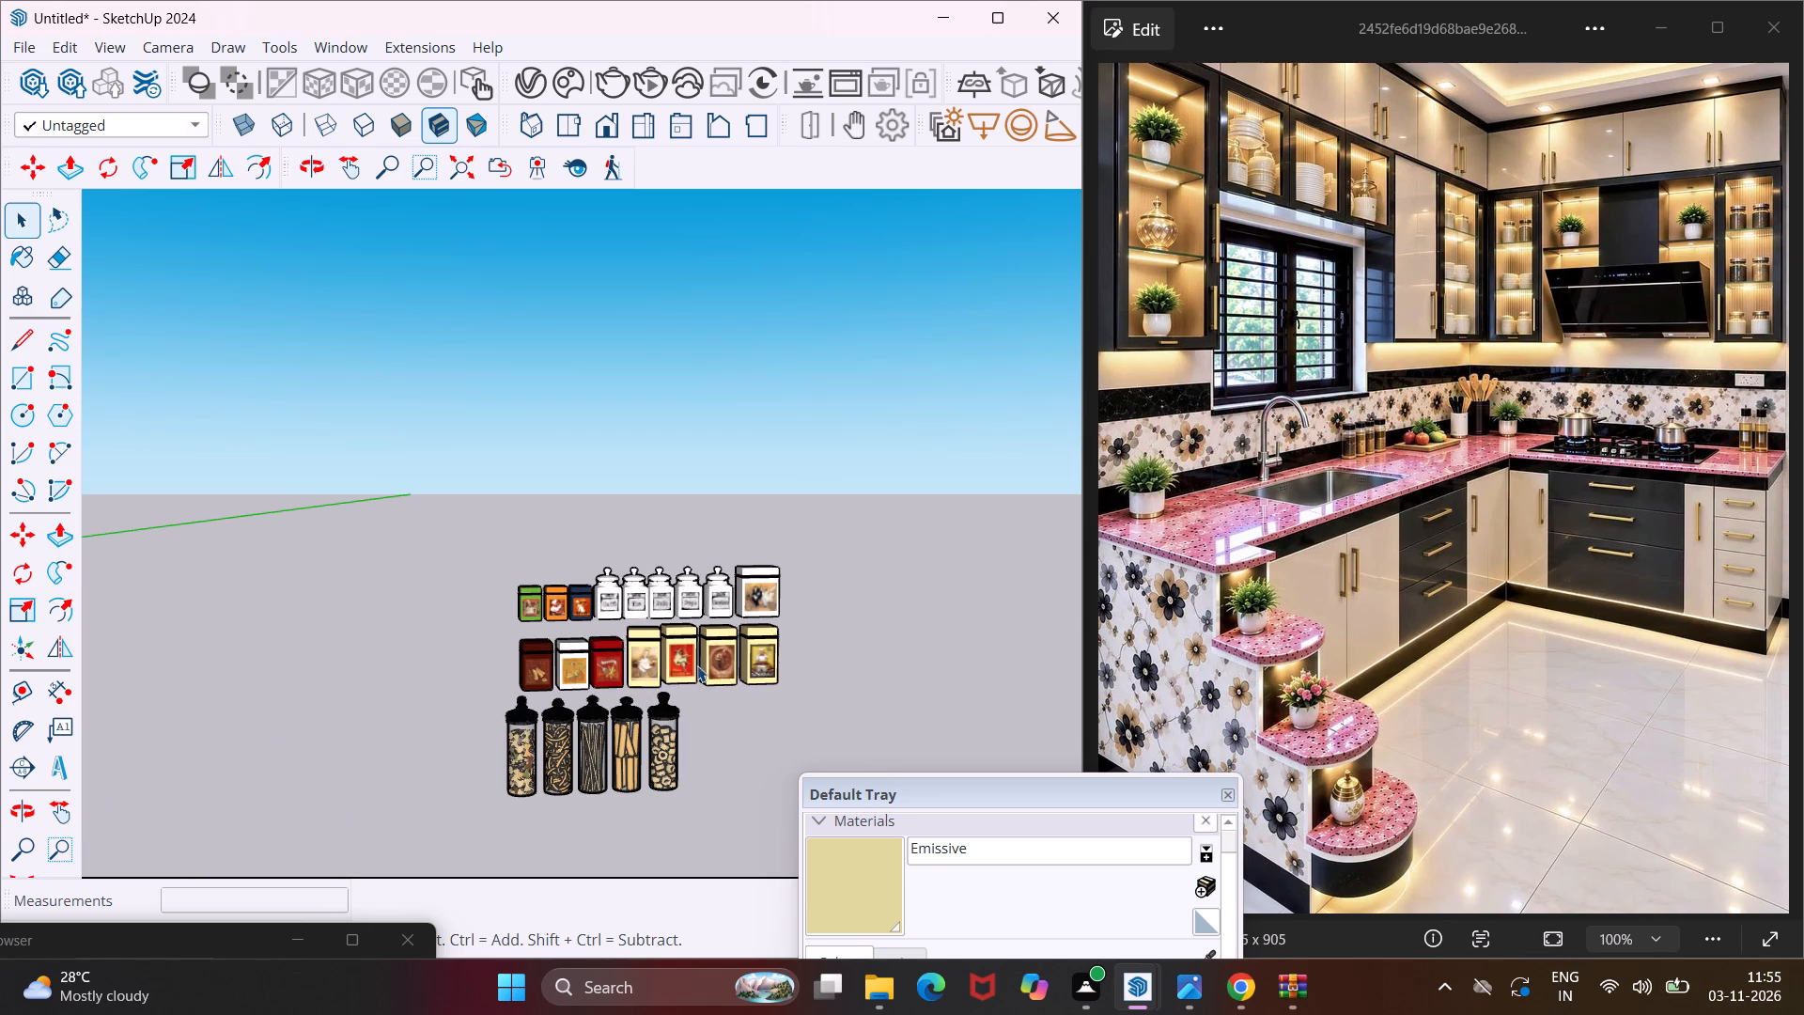
scroll(650, 591, "up", 3)
double_click(650, 601)
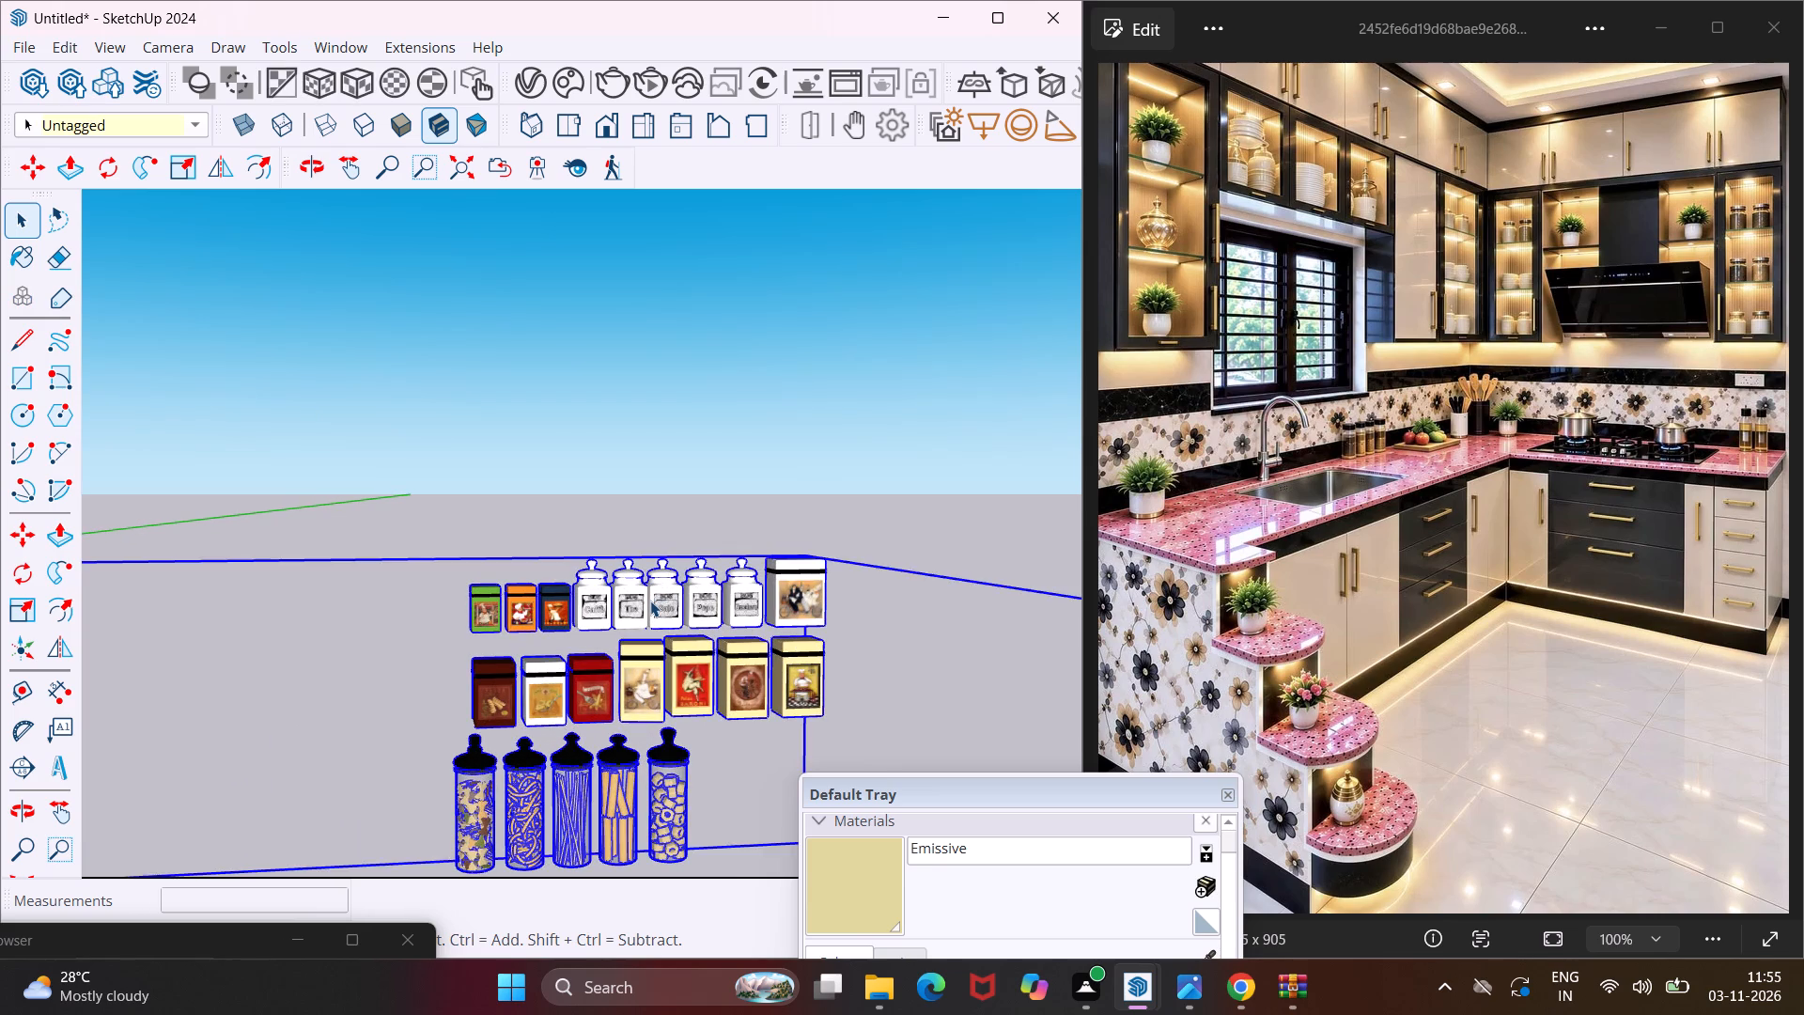
scroll(657, 609, "up", 1)
left_click(657, 609)
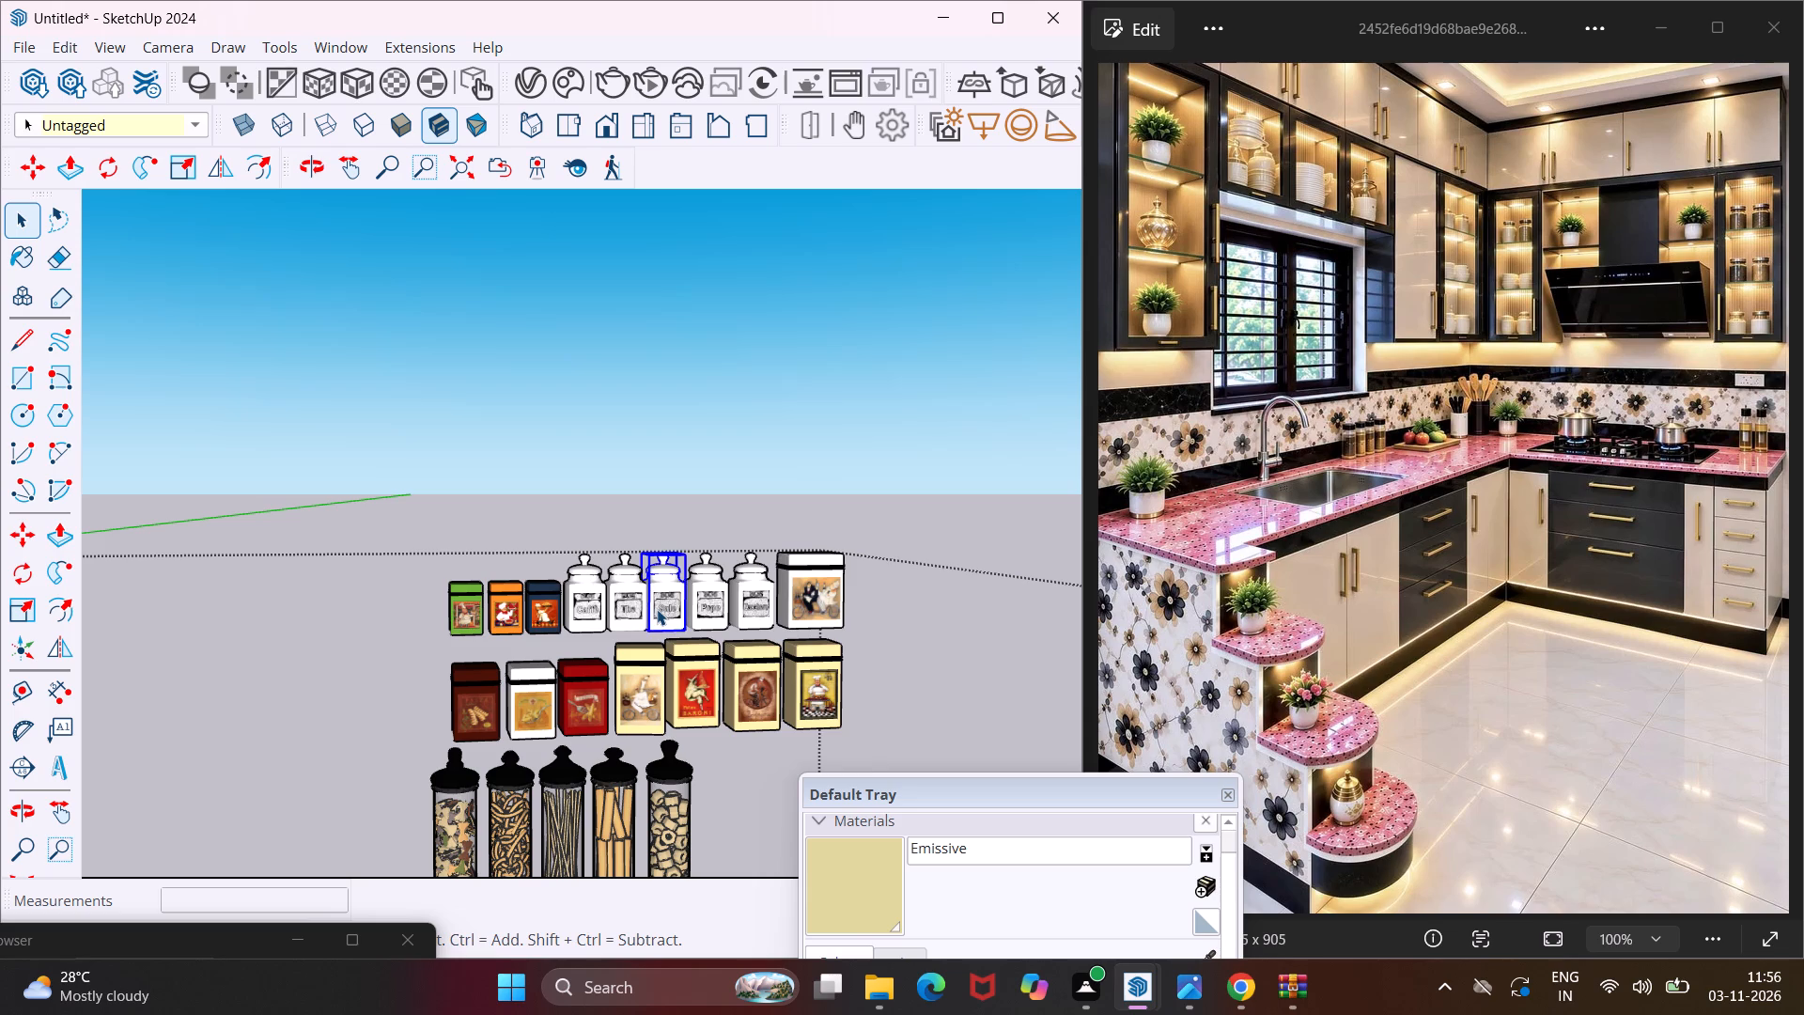
left_click(630, 617, "ctrl")
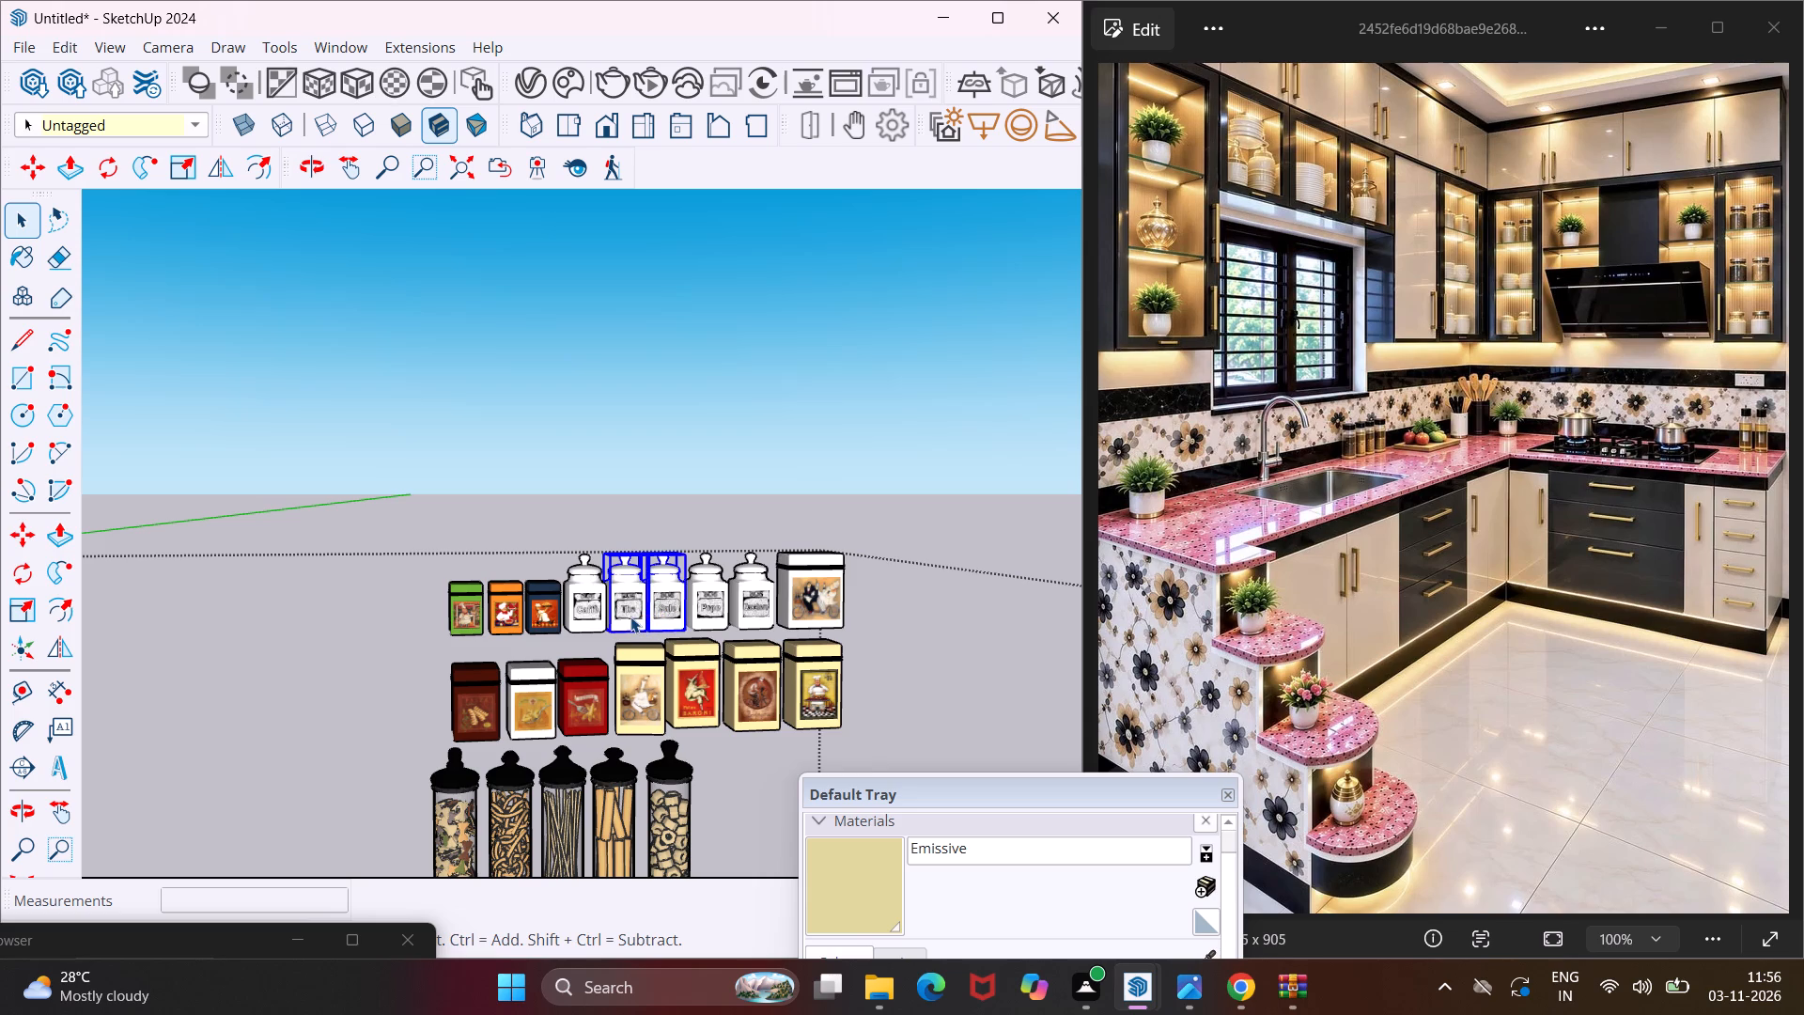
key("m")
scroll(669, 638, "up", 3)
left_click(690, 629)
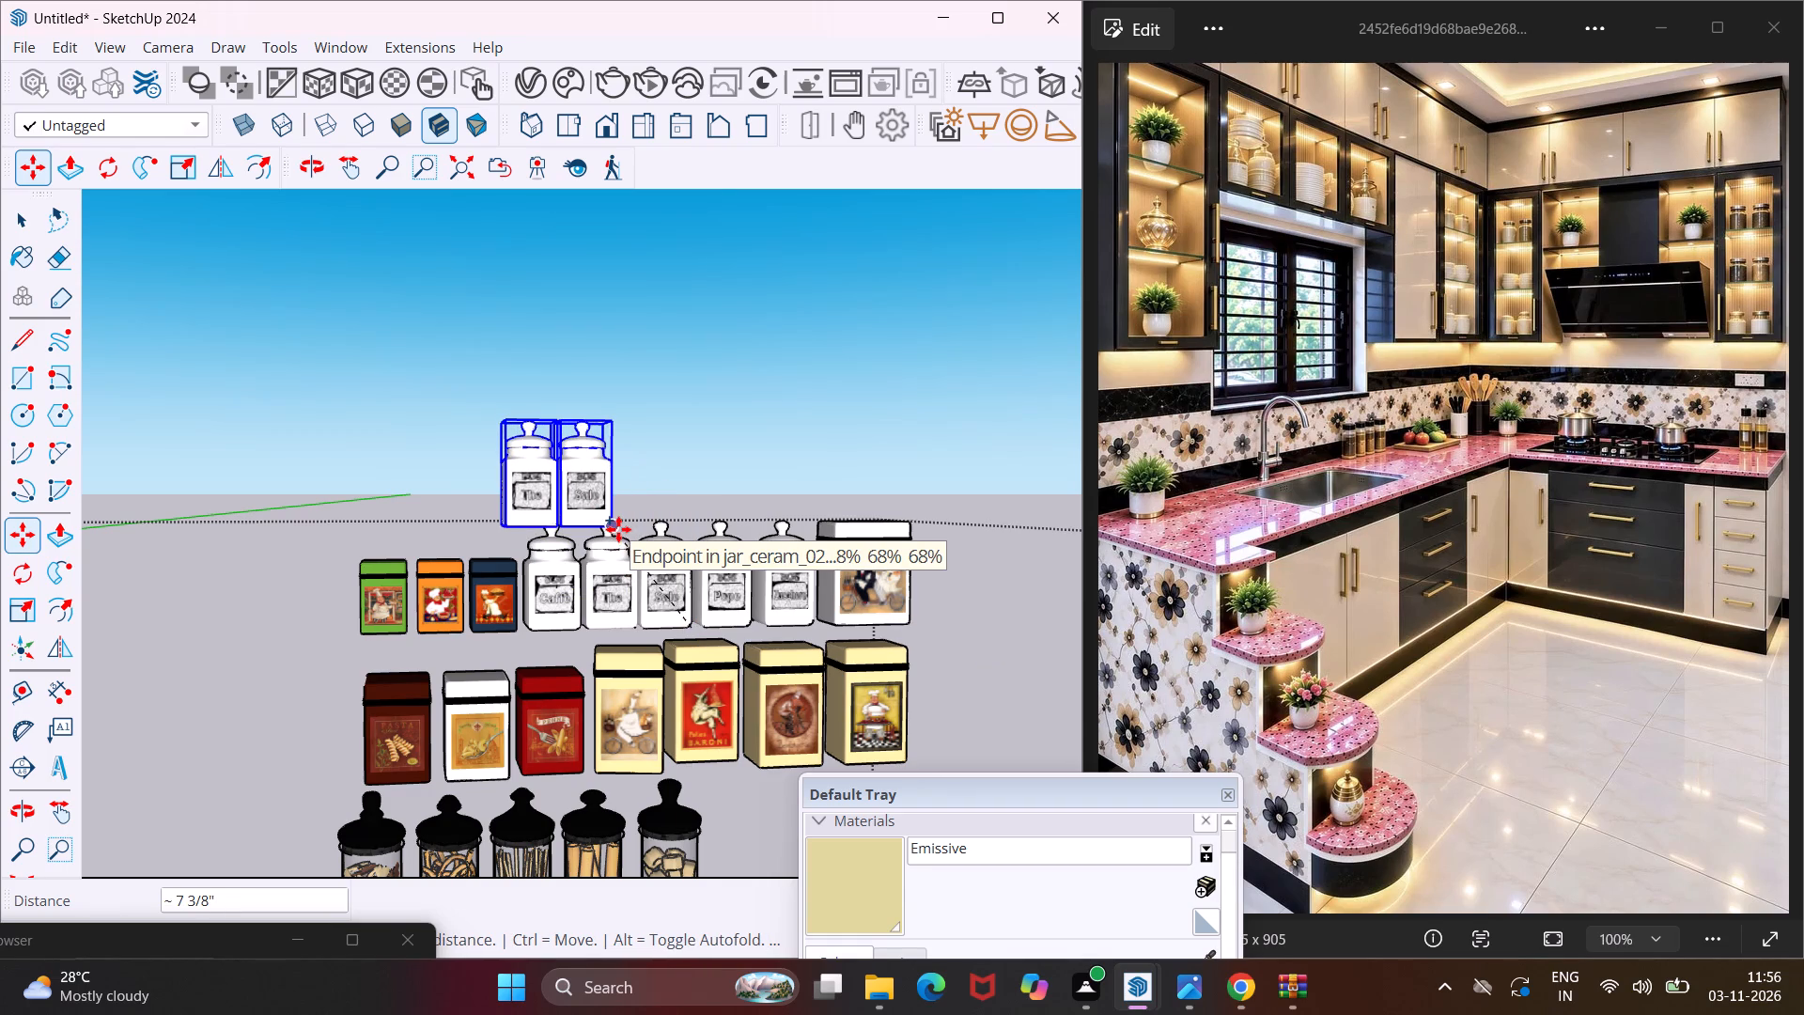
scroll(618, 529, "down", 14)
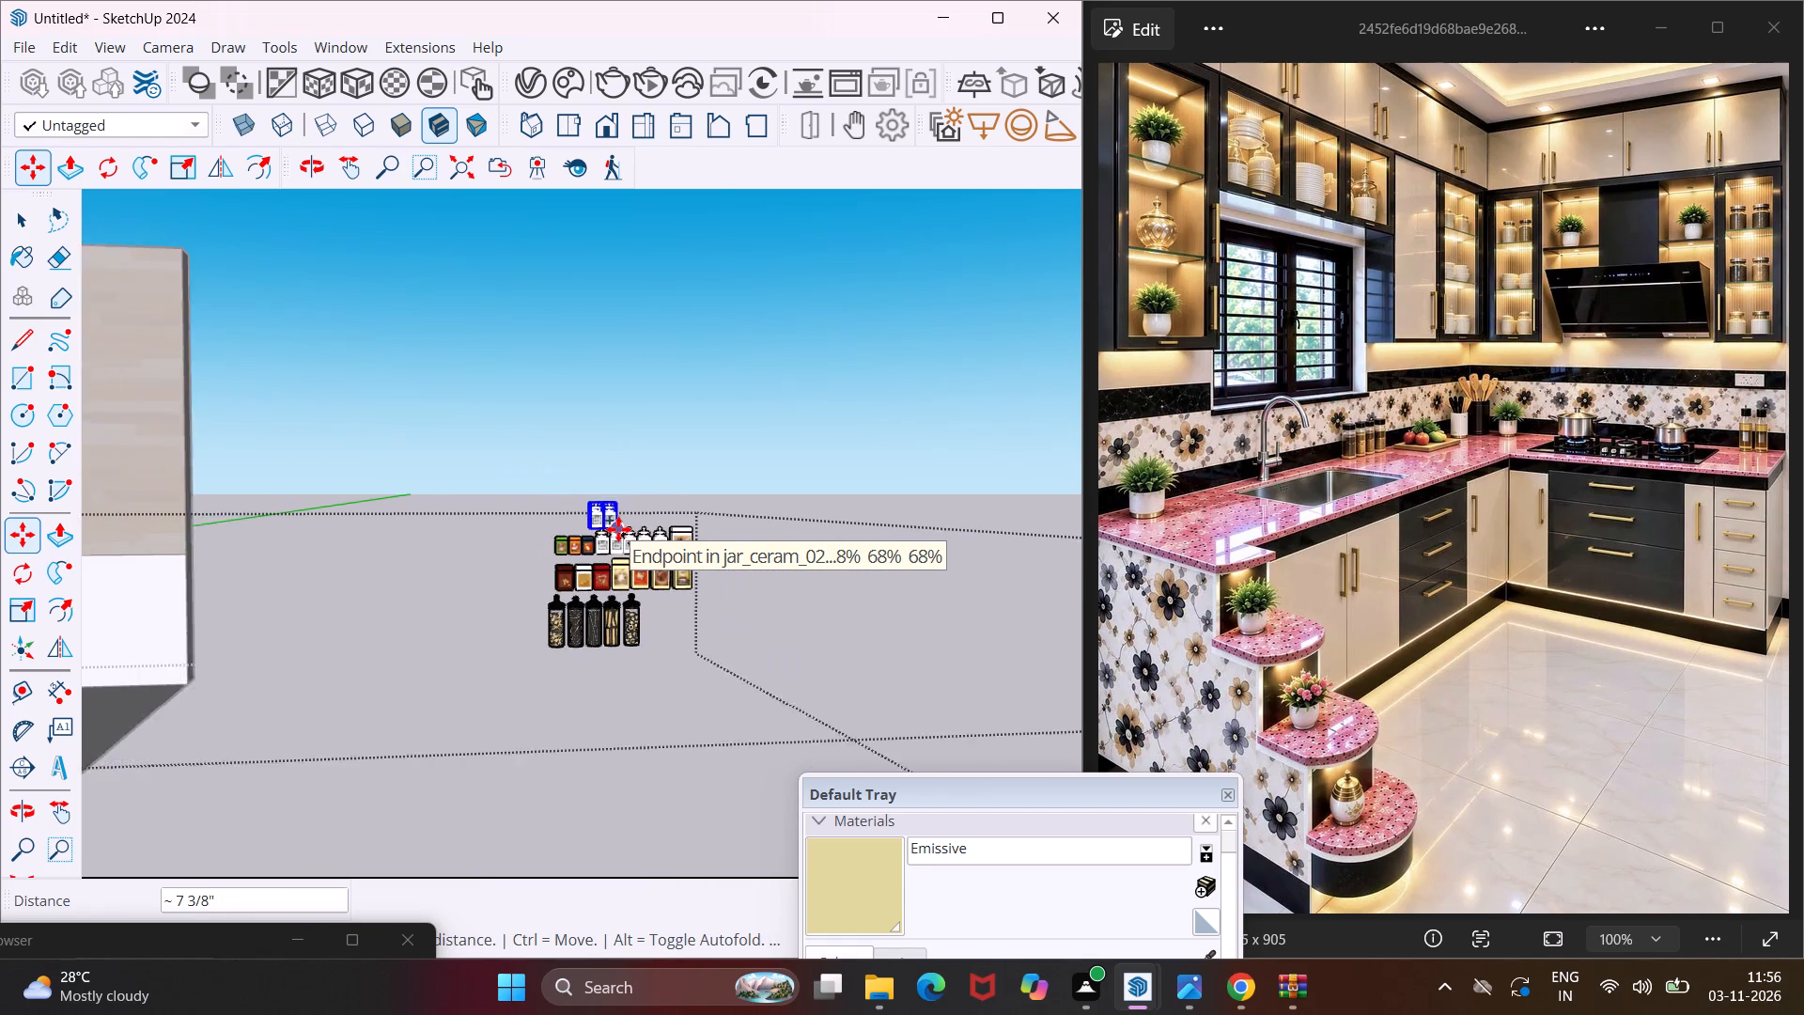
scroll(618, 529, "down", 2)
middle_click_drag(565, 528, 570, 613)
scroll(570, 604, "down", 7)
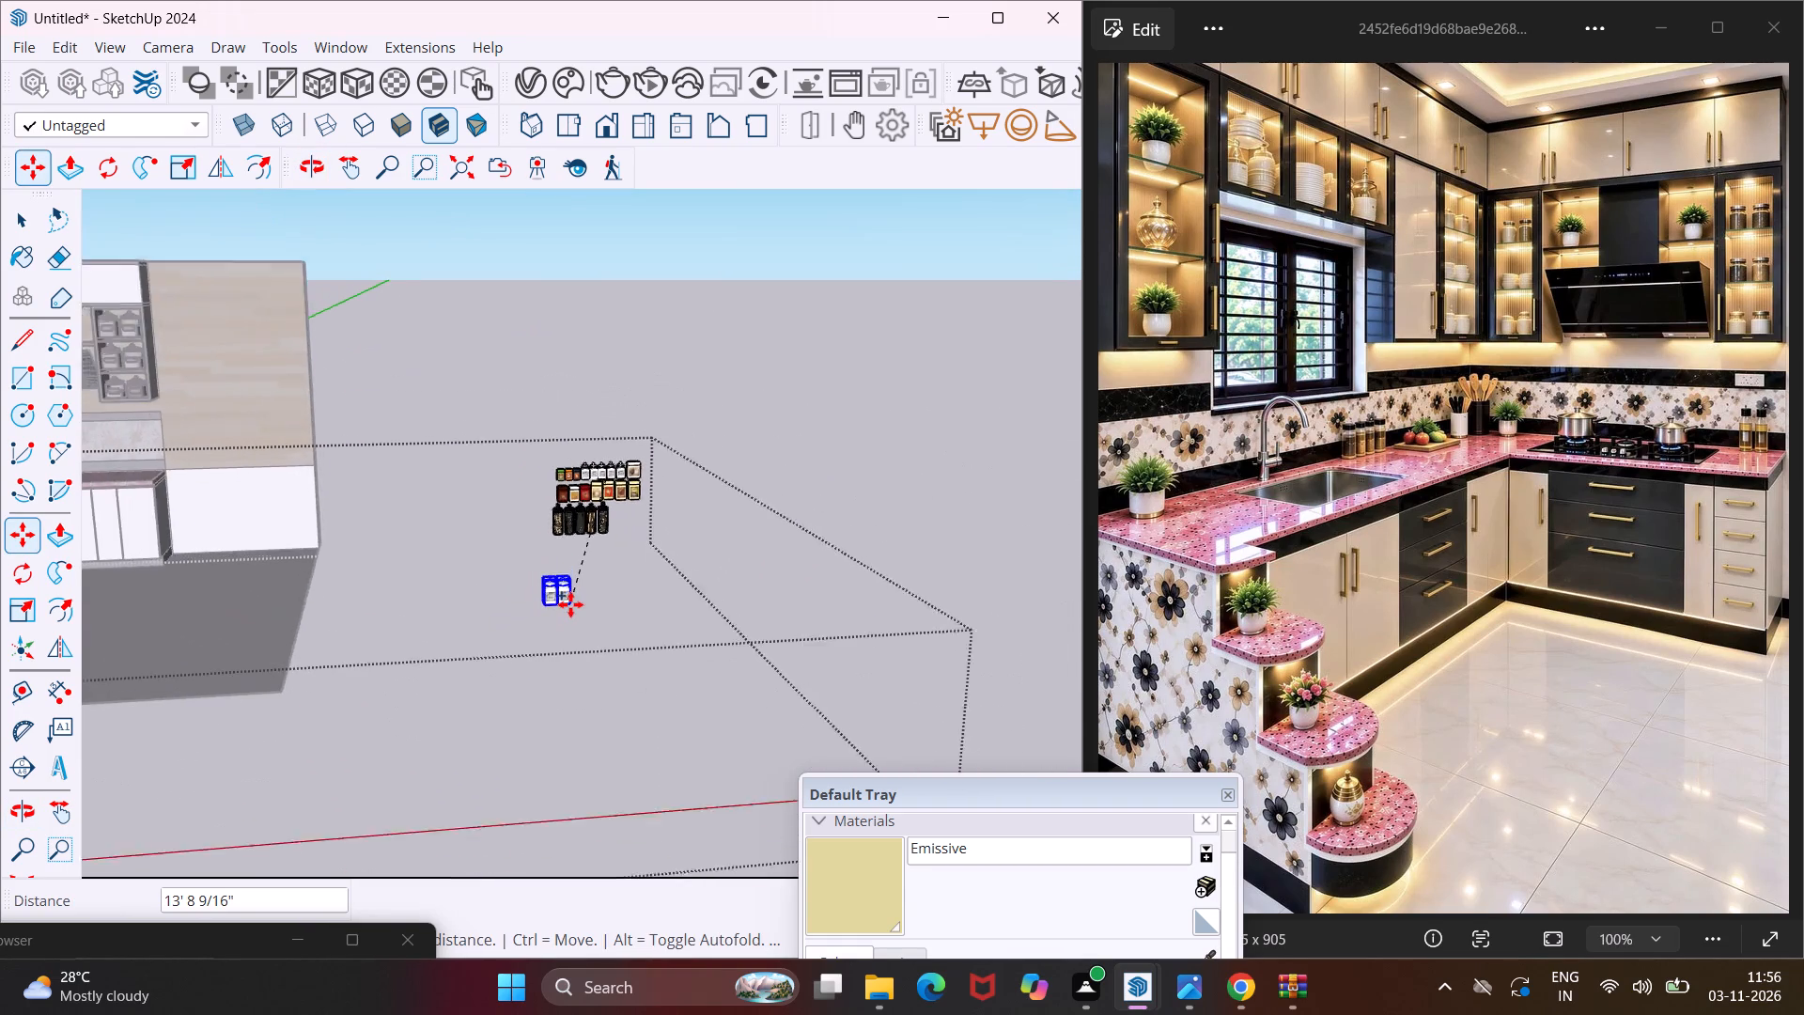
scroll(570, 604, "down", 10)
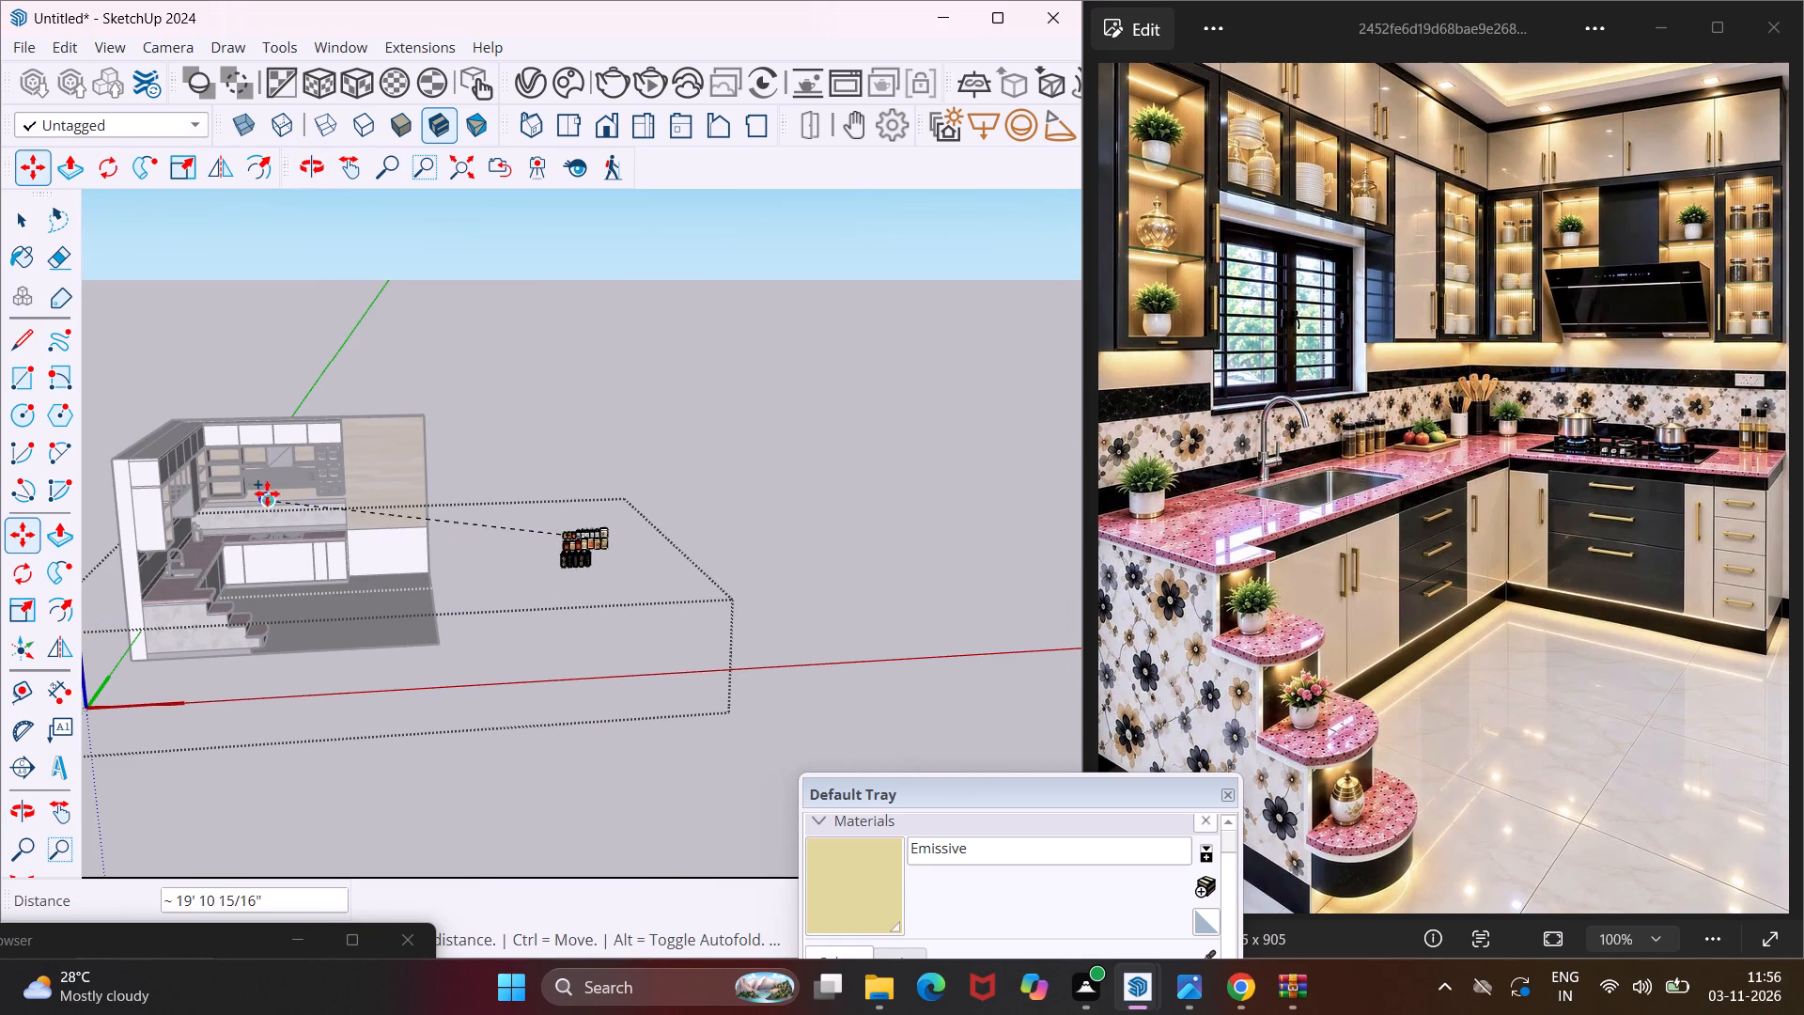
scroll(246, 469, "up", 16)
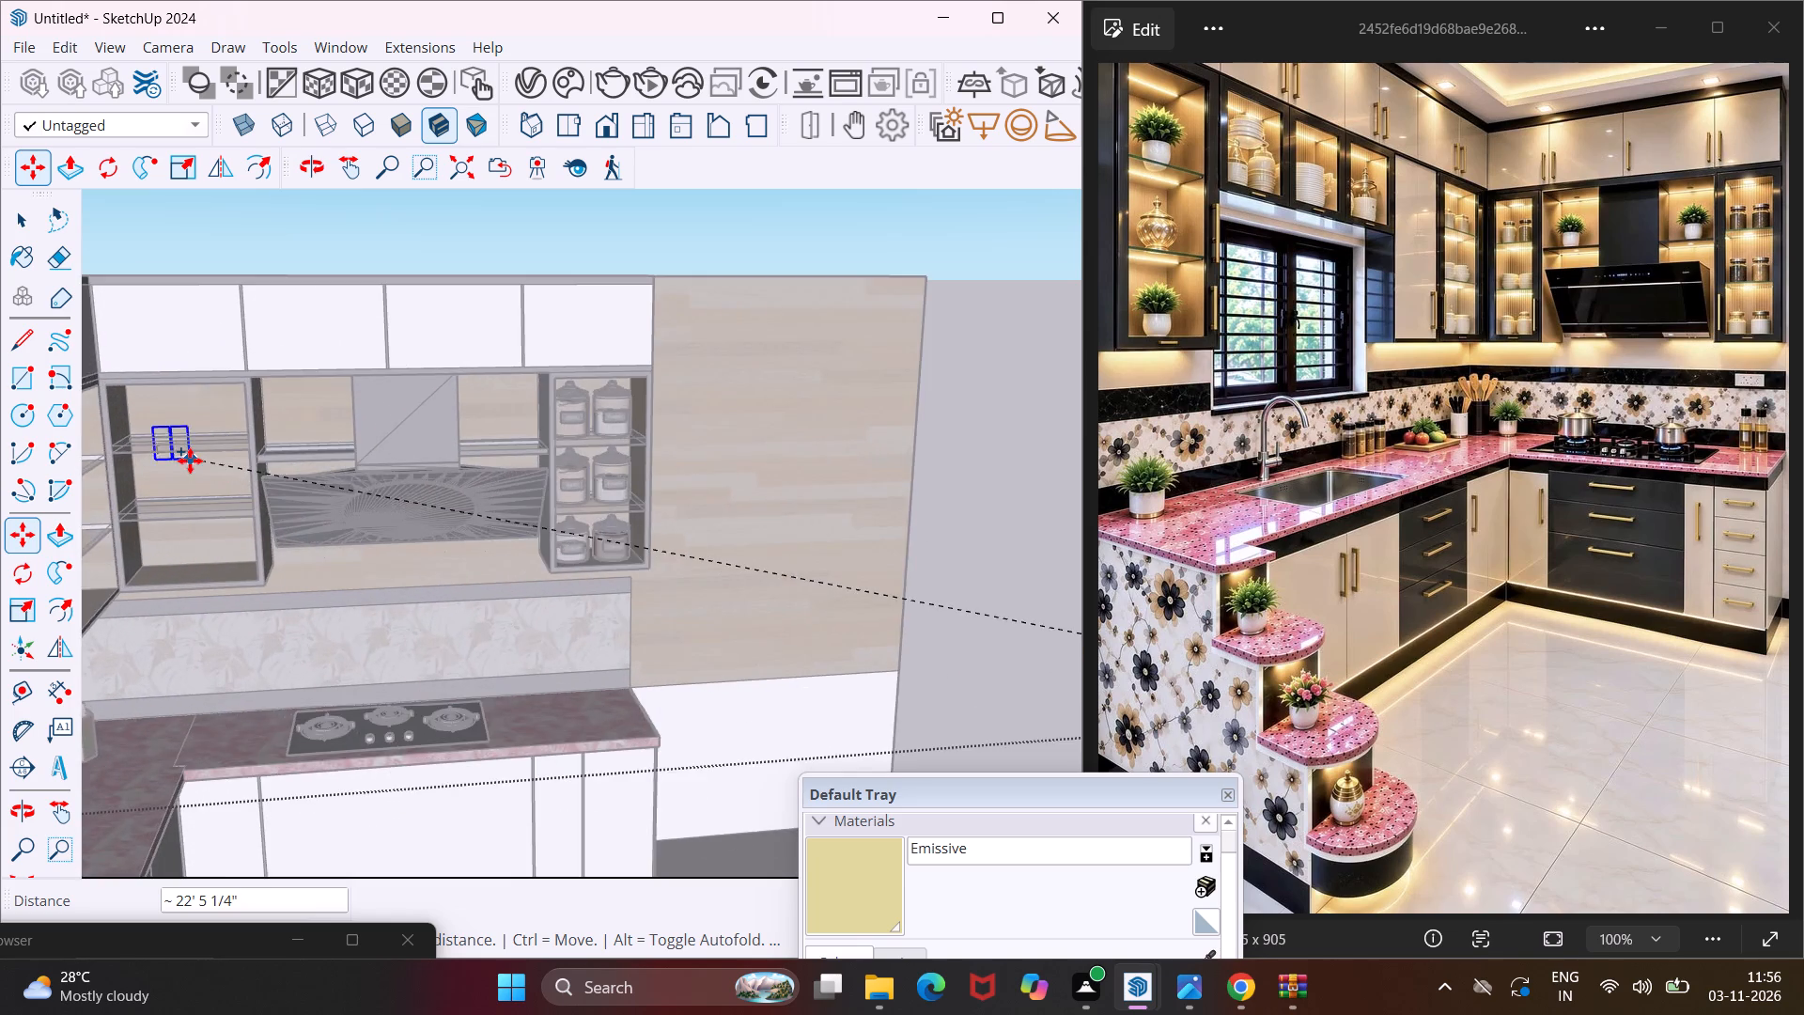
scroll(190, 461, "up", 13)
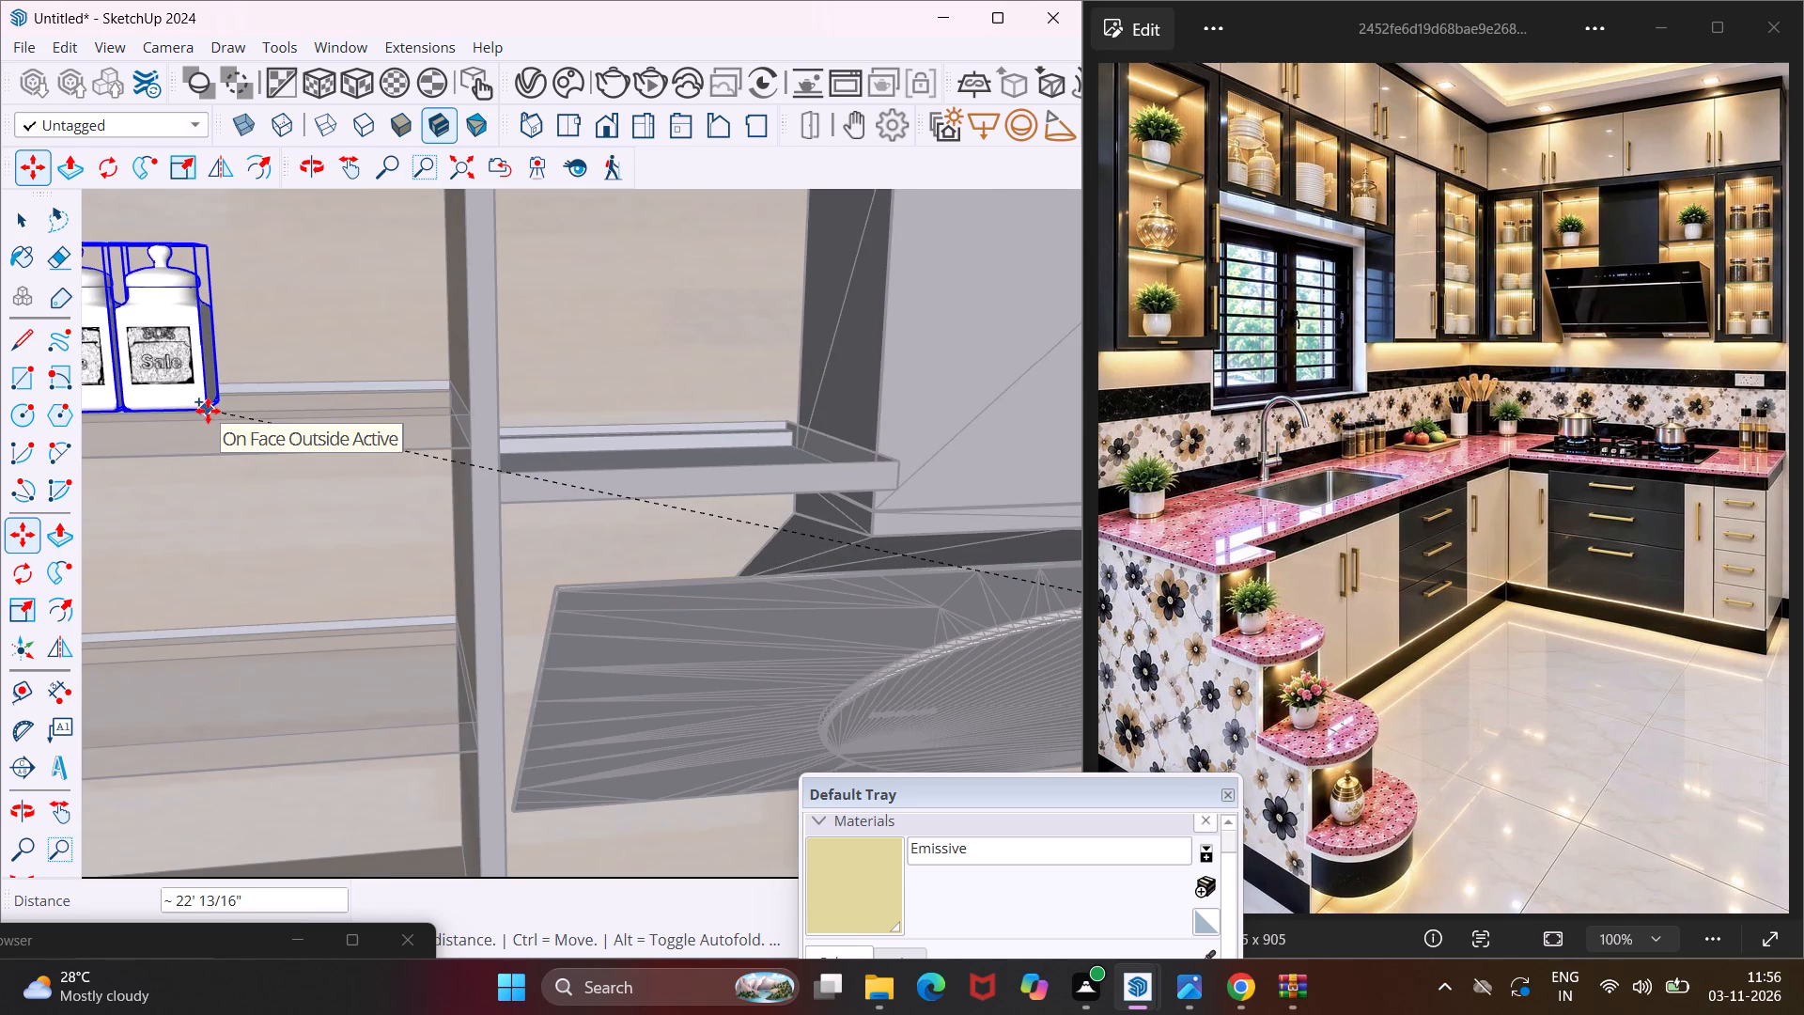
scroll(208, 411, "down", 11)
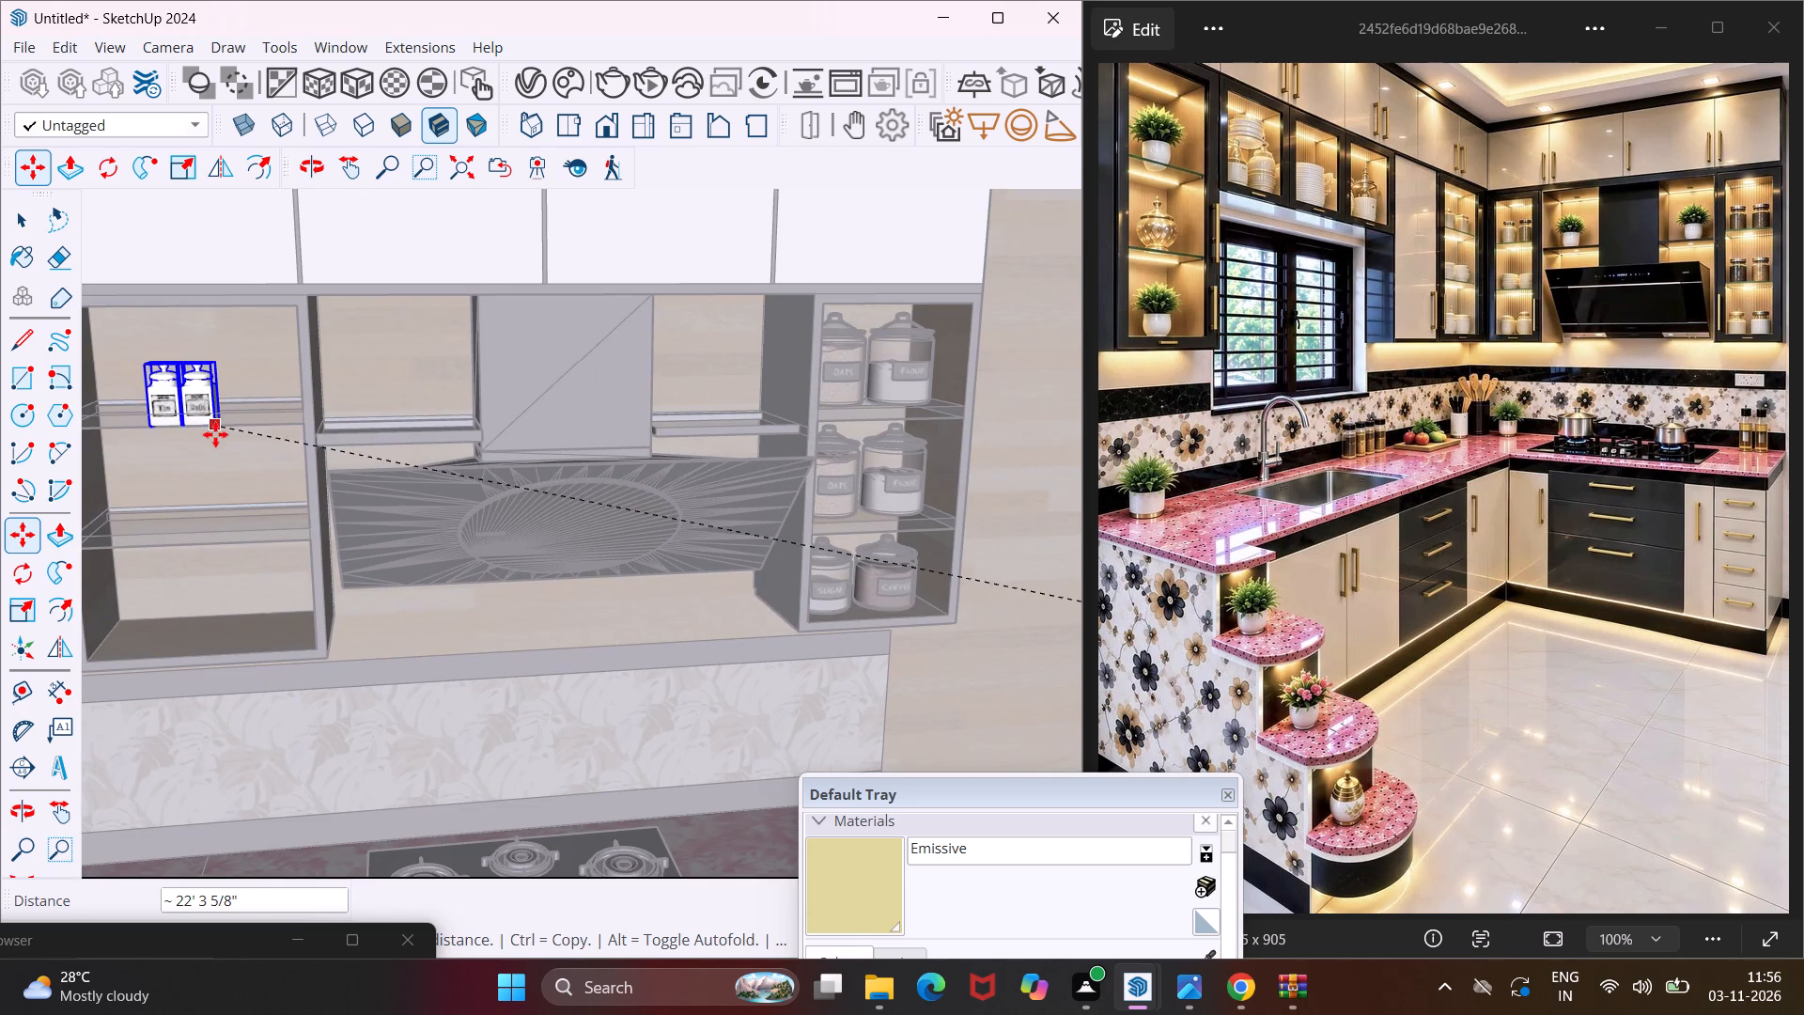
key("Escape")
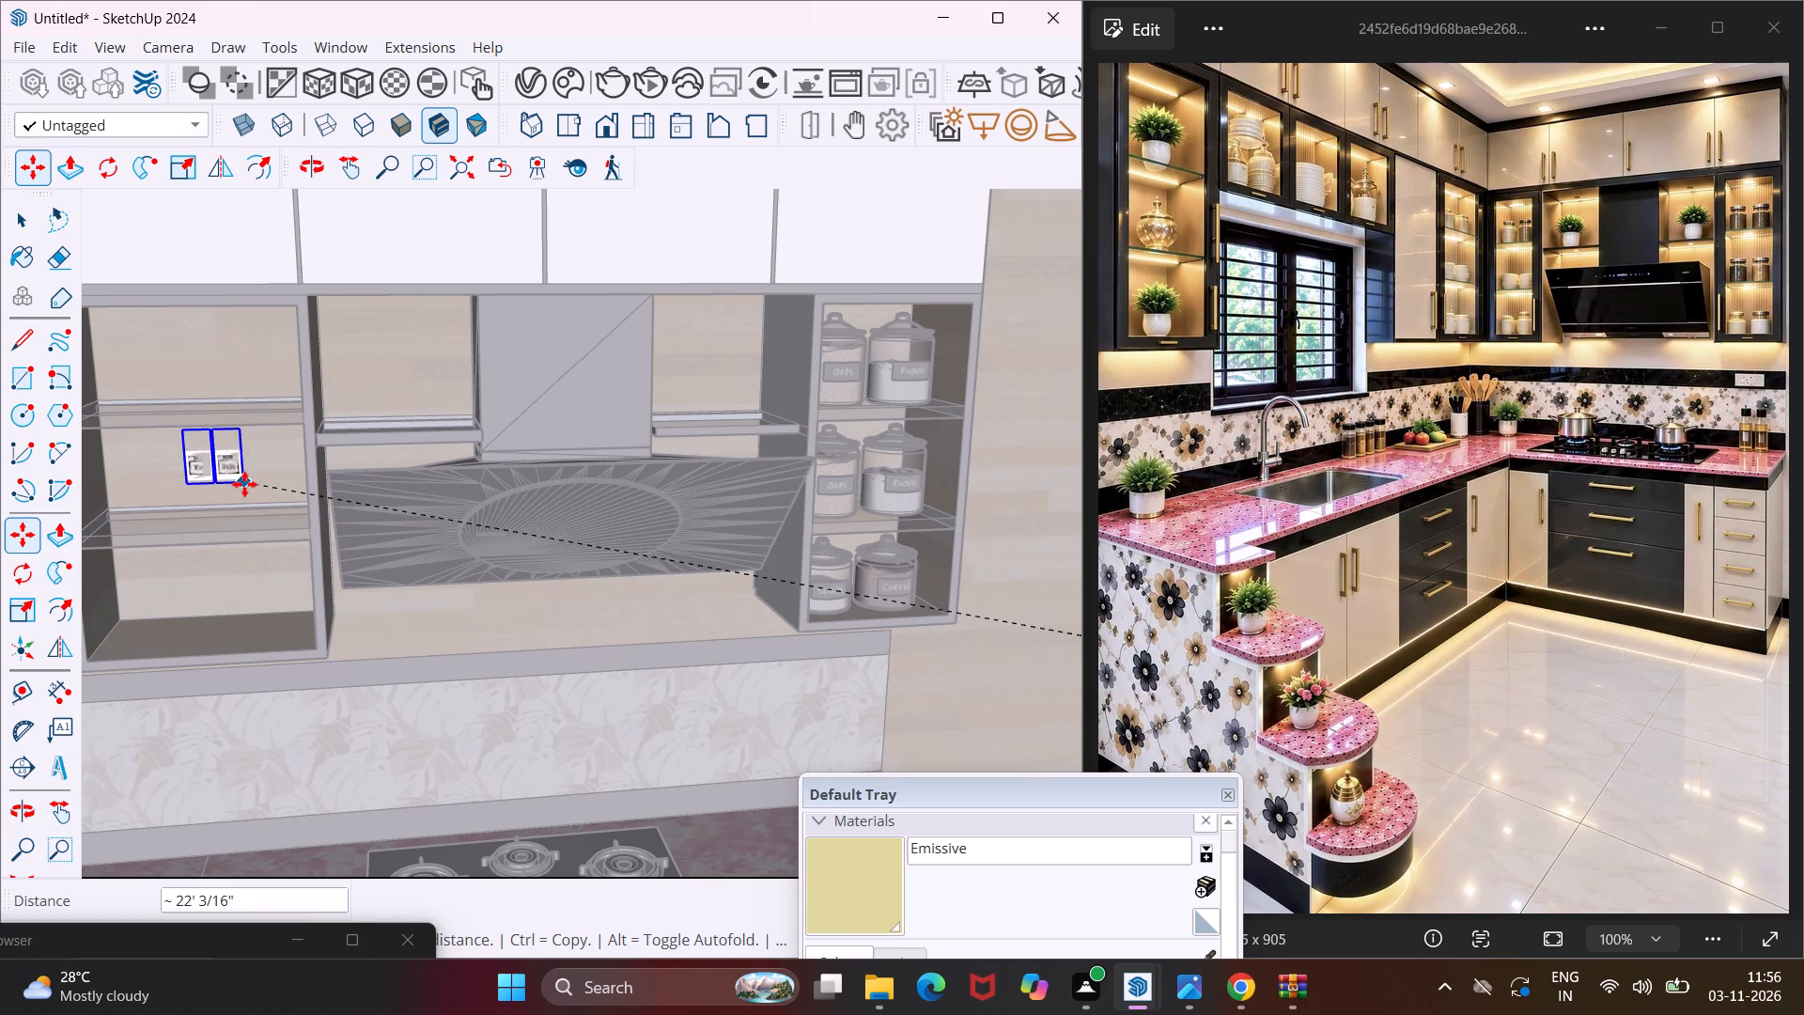
Add the white Caffè and Pepe jars to the selection and move all four onto the upper shelf of the open corner-side wall cabinet.
scroll(230, 497, "down", 14)
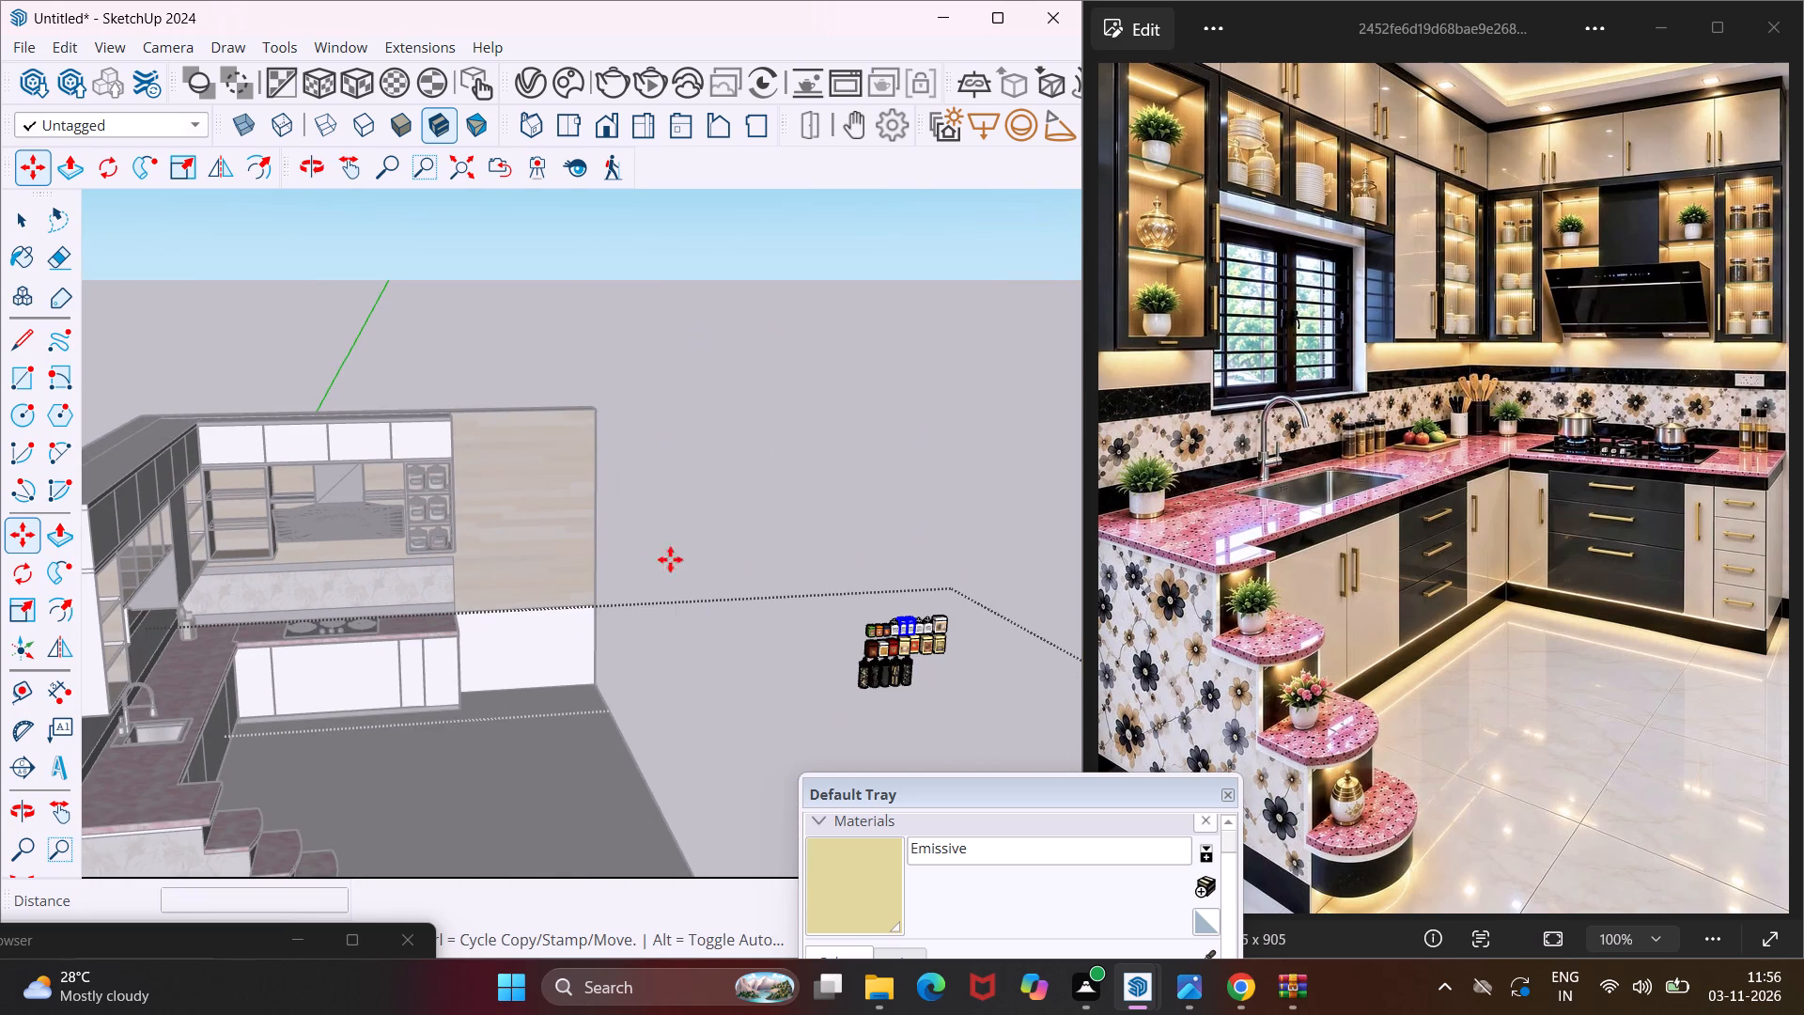
key("space")
scroll(910, 638, "up", 10)
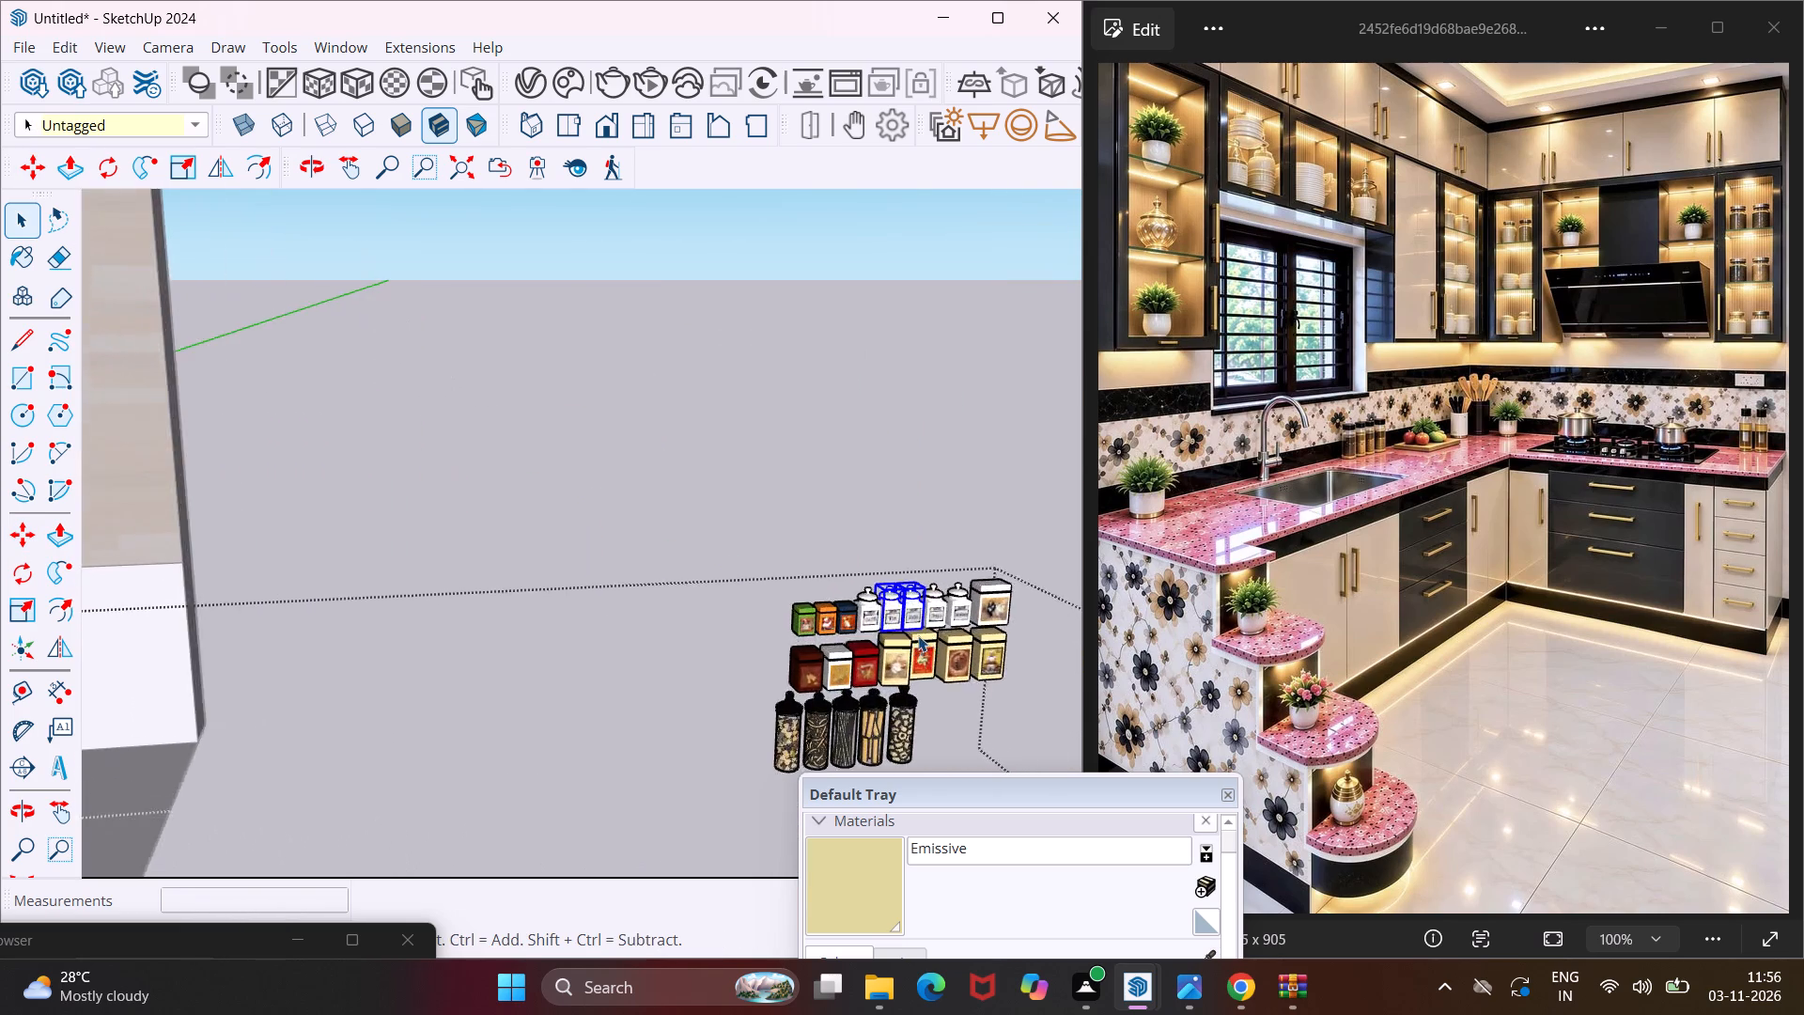
scroll(918, 635, "up", 9)
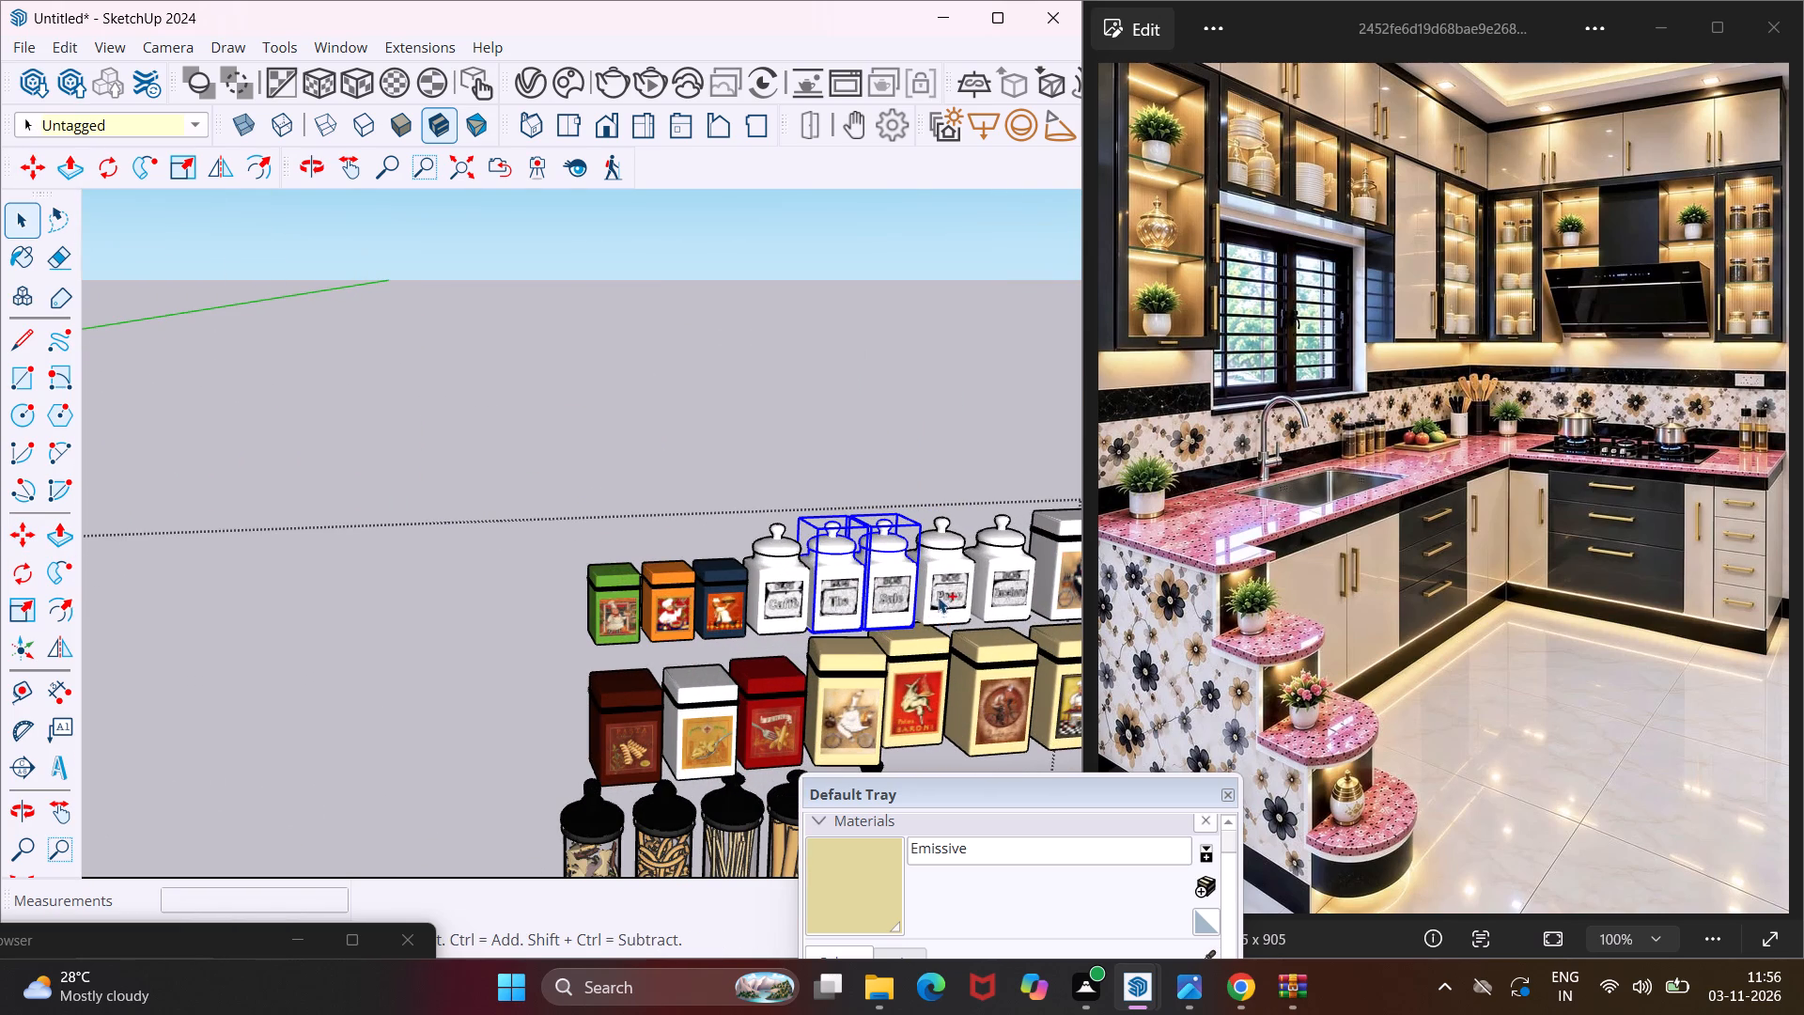
left_click(938, 596, "ctrl")
left_click(769, 612, "ctrl")
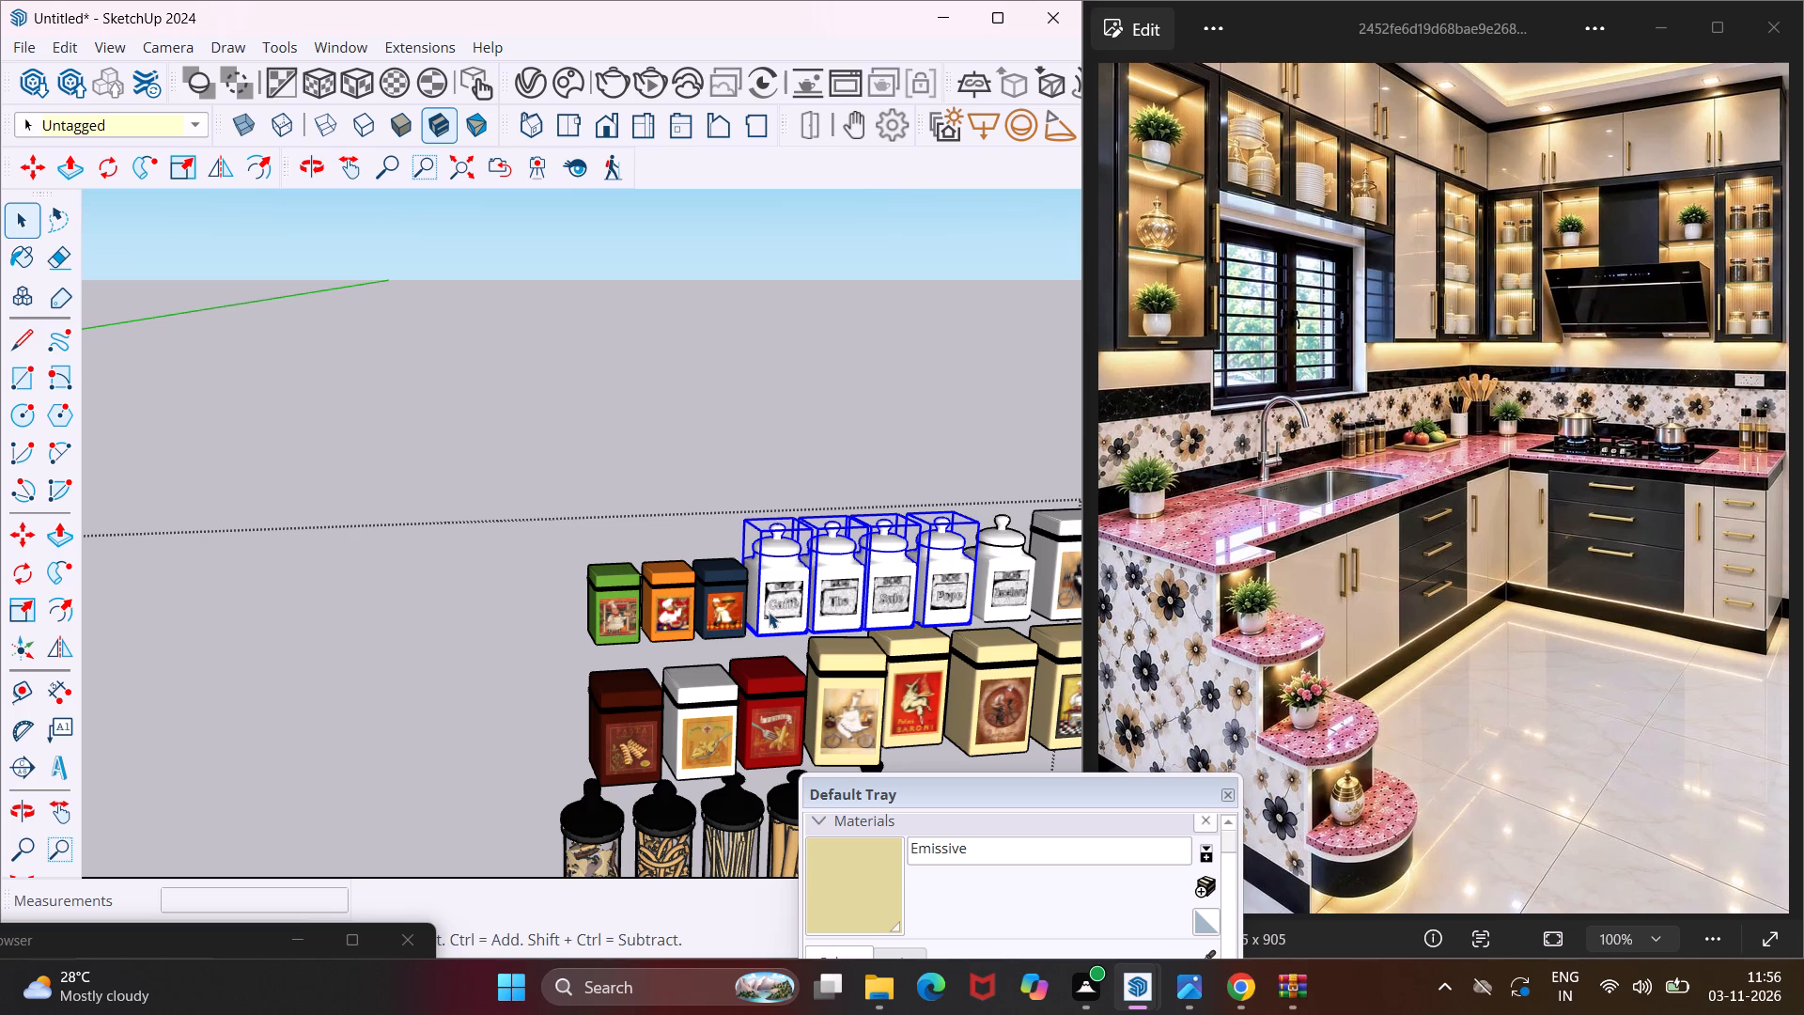
key("m")
scroll(974, 628, "up", 3)
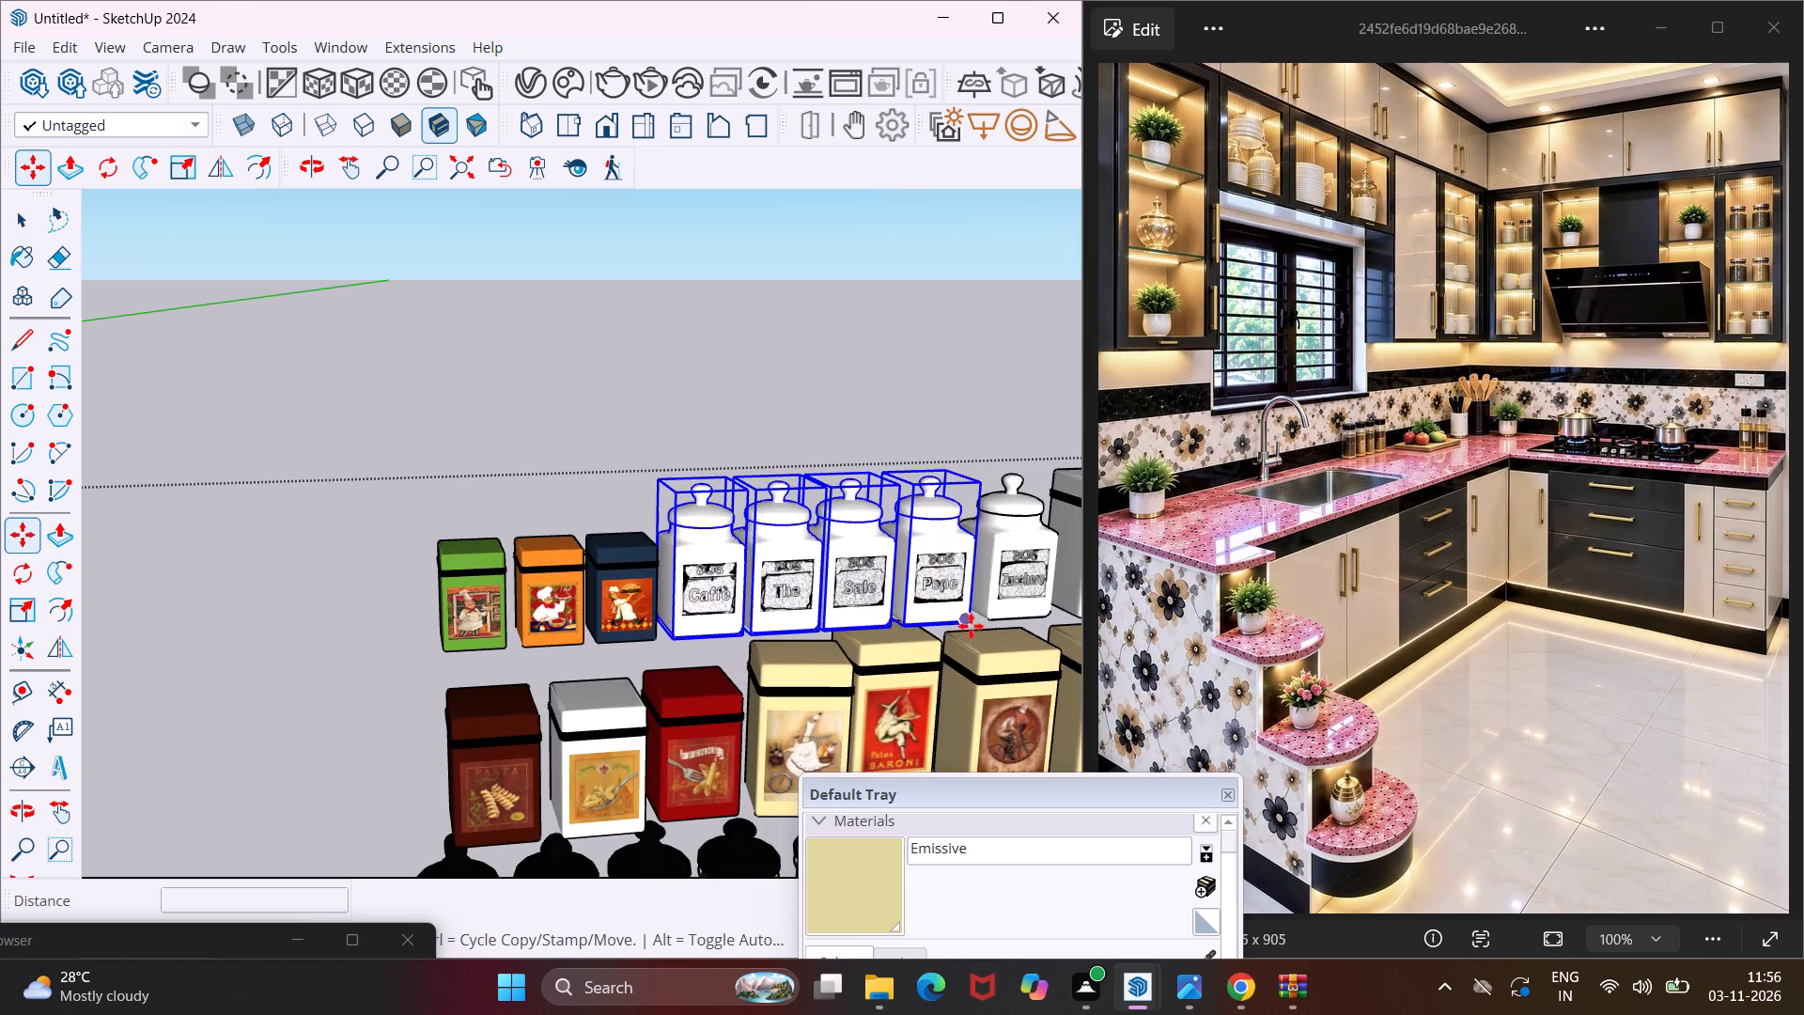
left_click(960, 621)
scroll(903, 538, "down", 6)
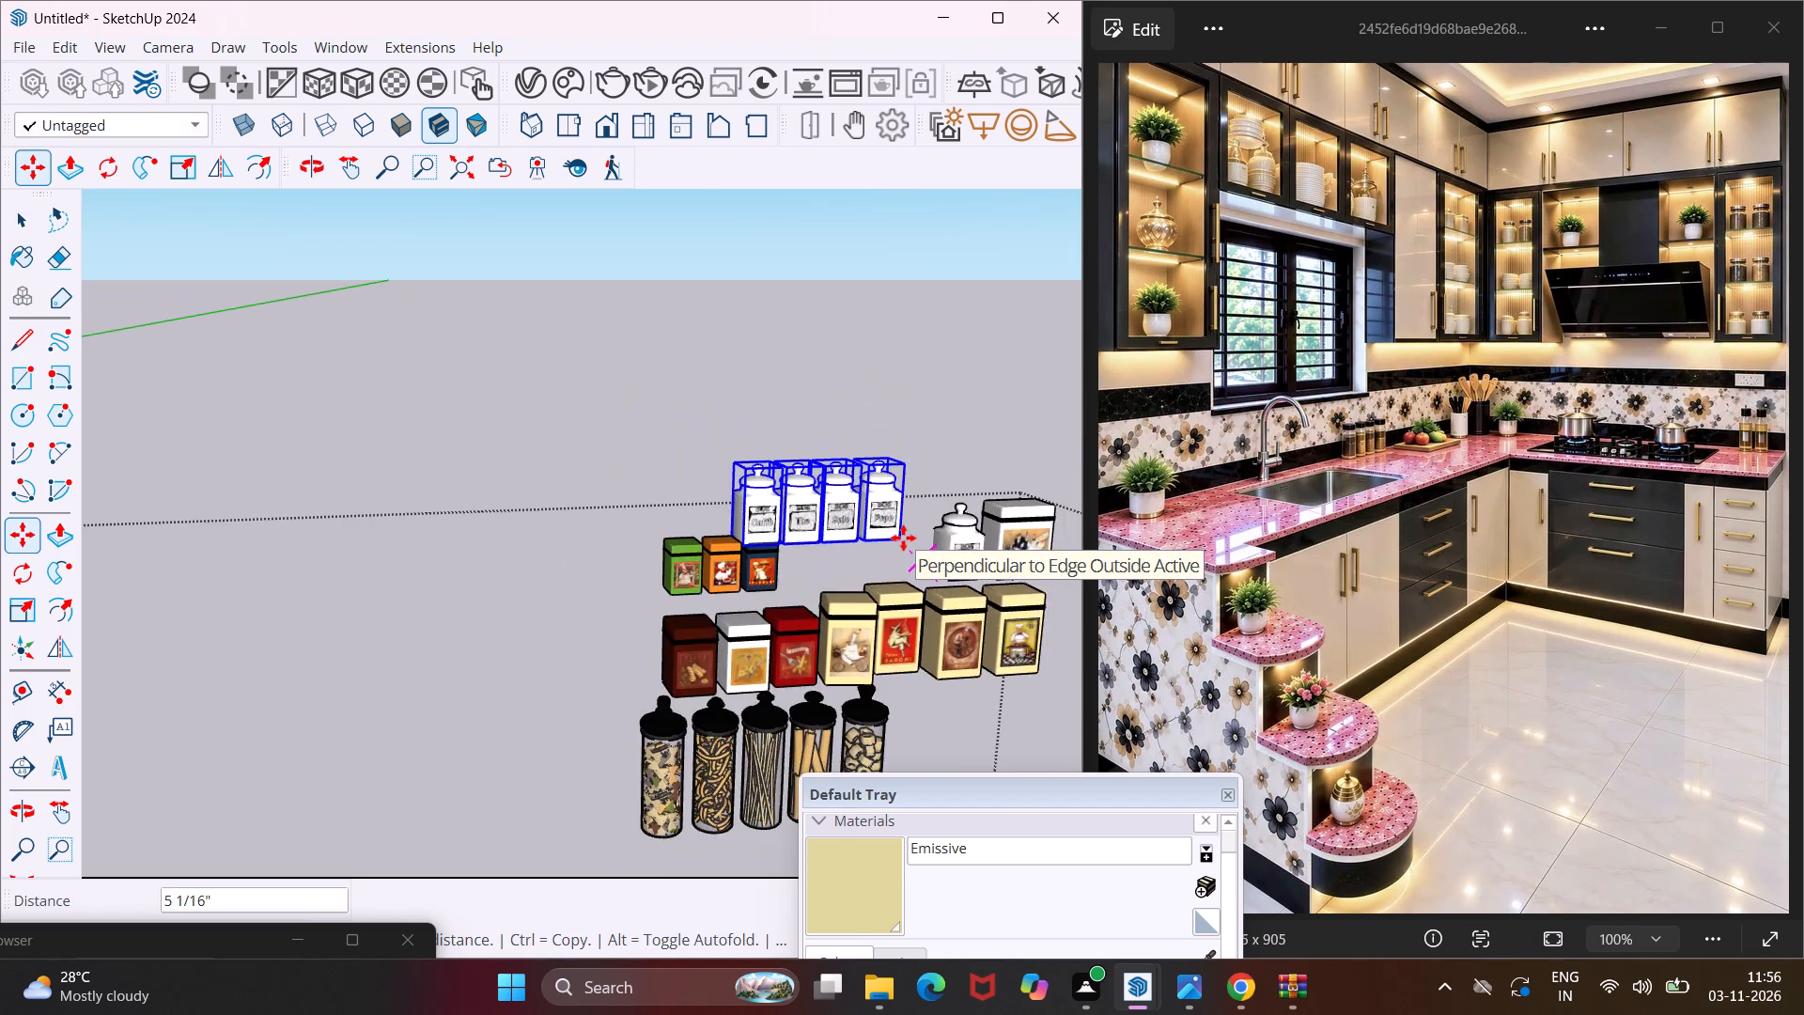
scroll(903, 538, "down", 19)
scroll(903, 538, "down", 4)
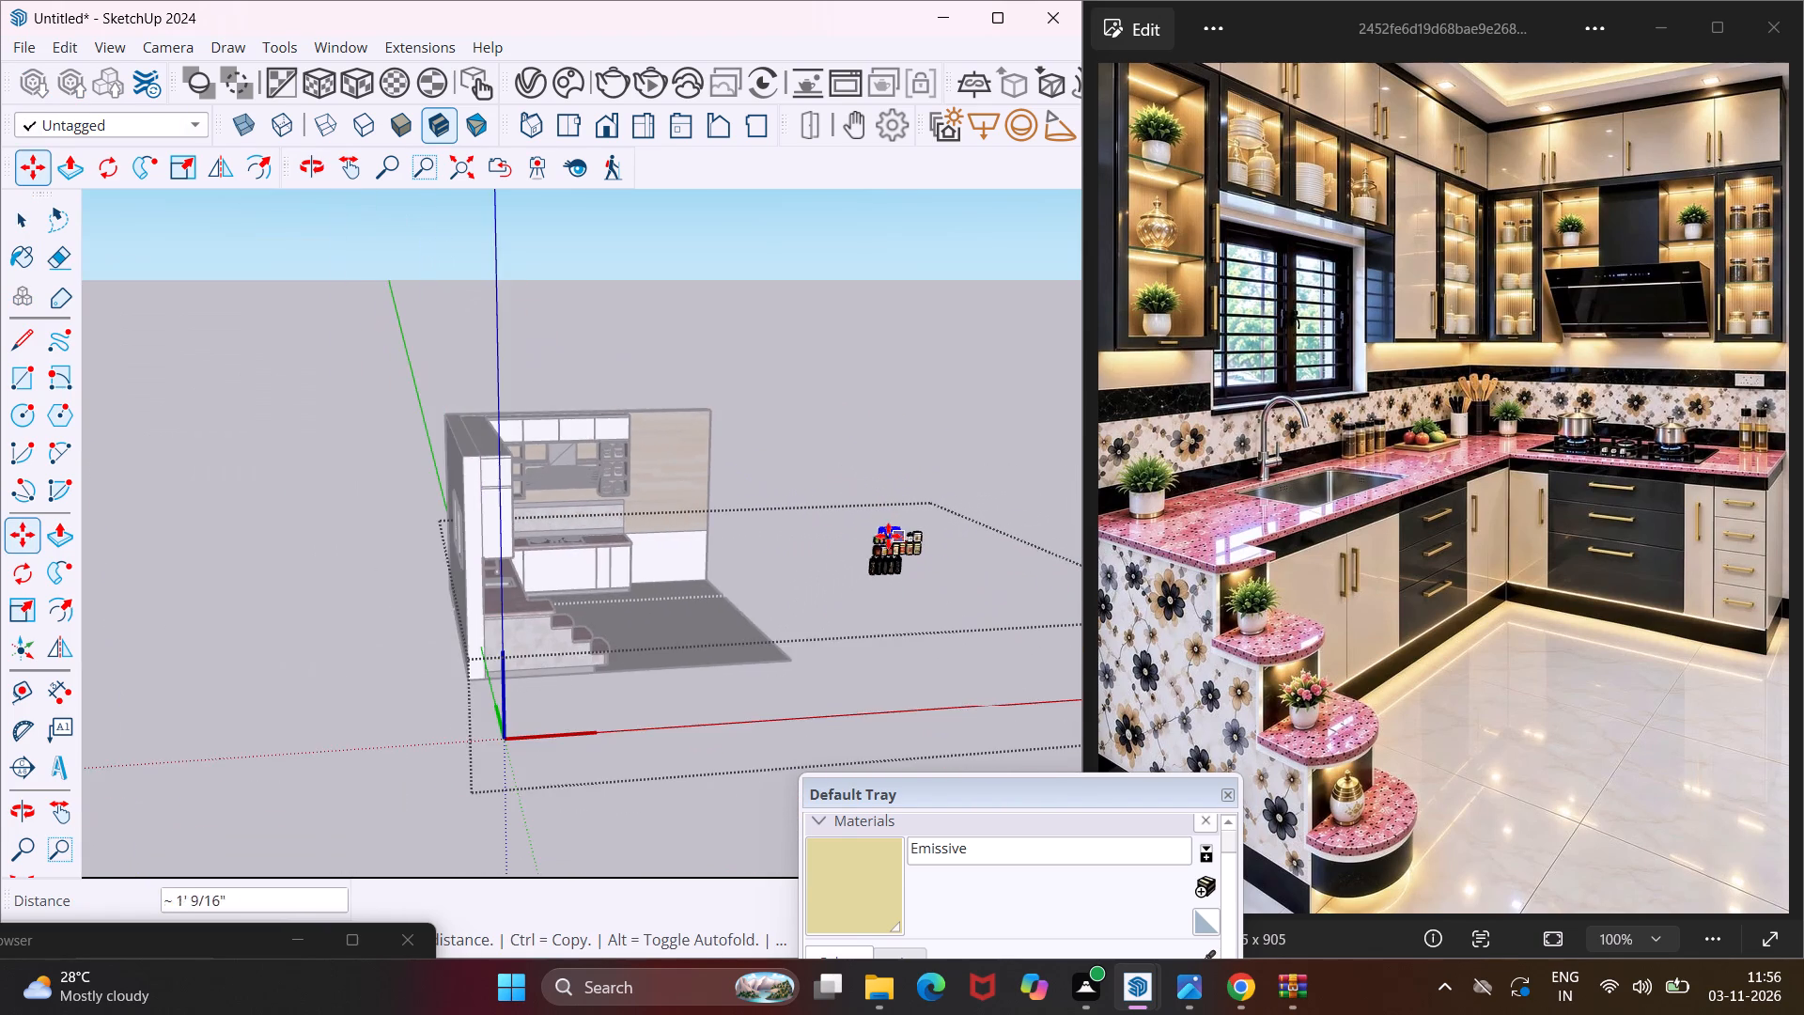
middle_click_drag(886, 536, 760, 570)
scroll(534, 455, "up", 4)
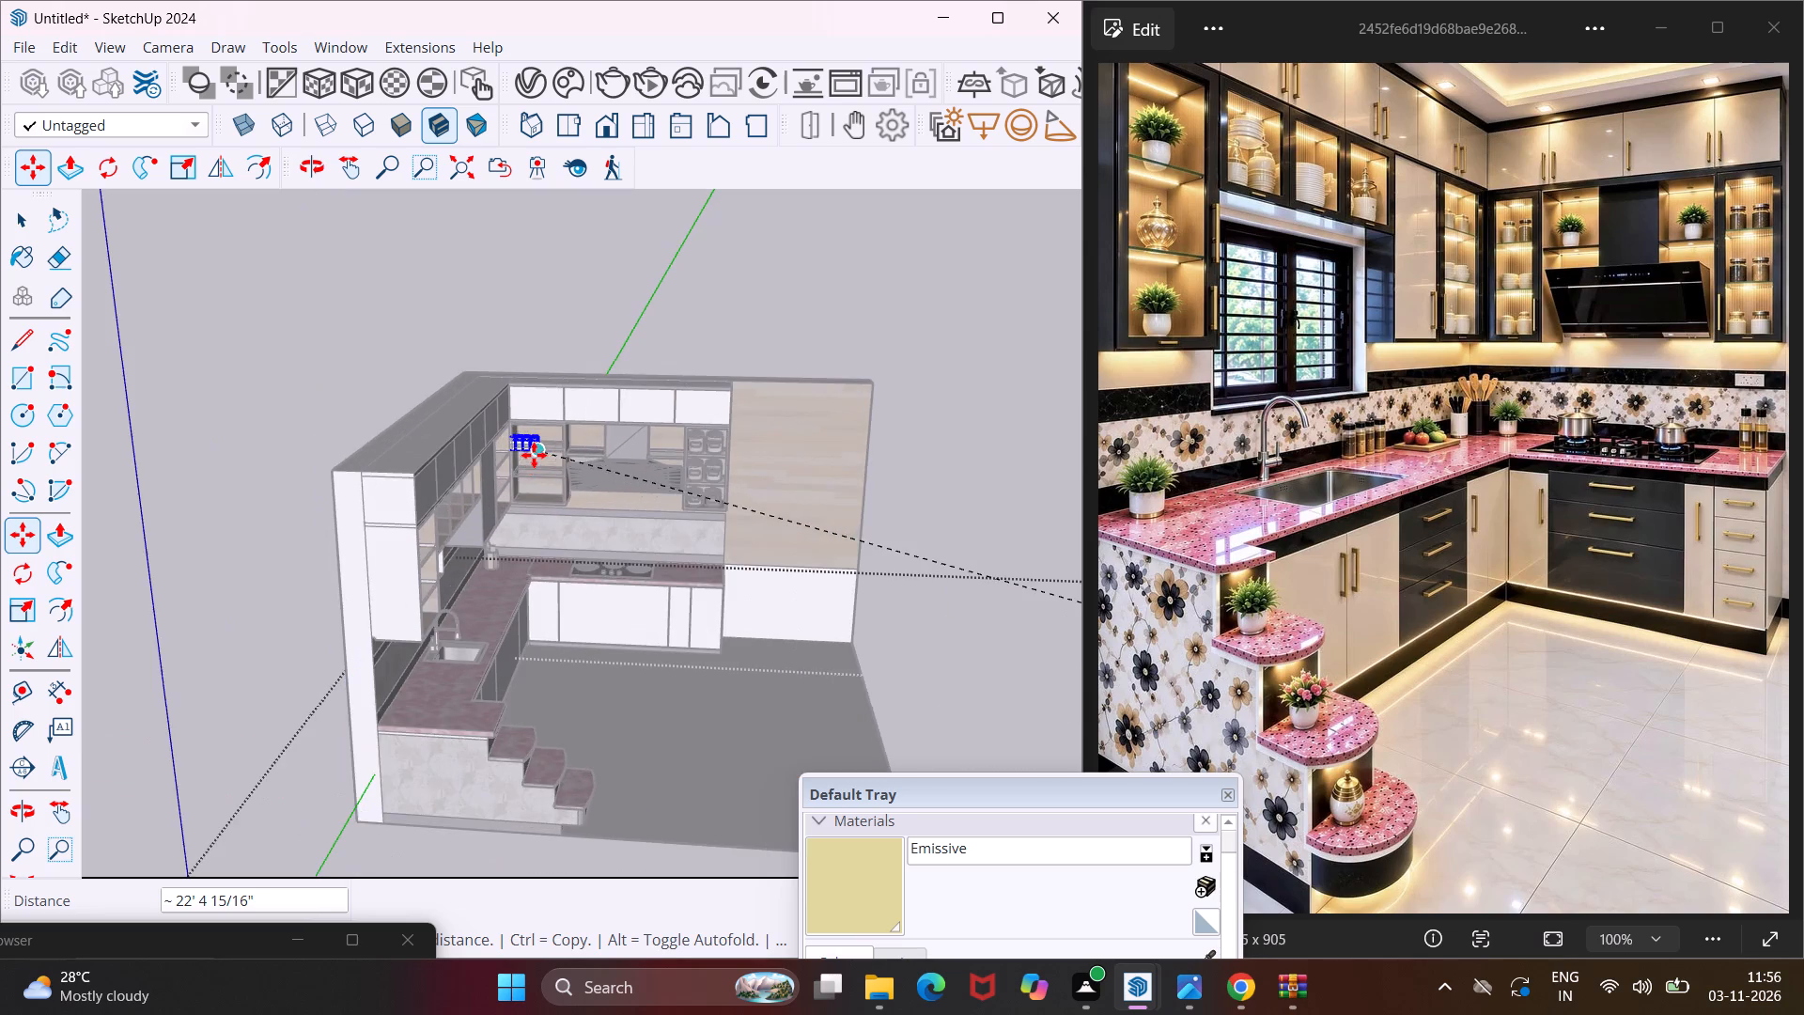
scroll(559, 442, "up", 9)
scroll(542, 442, "up", 13)
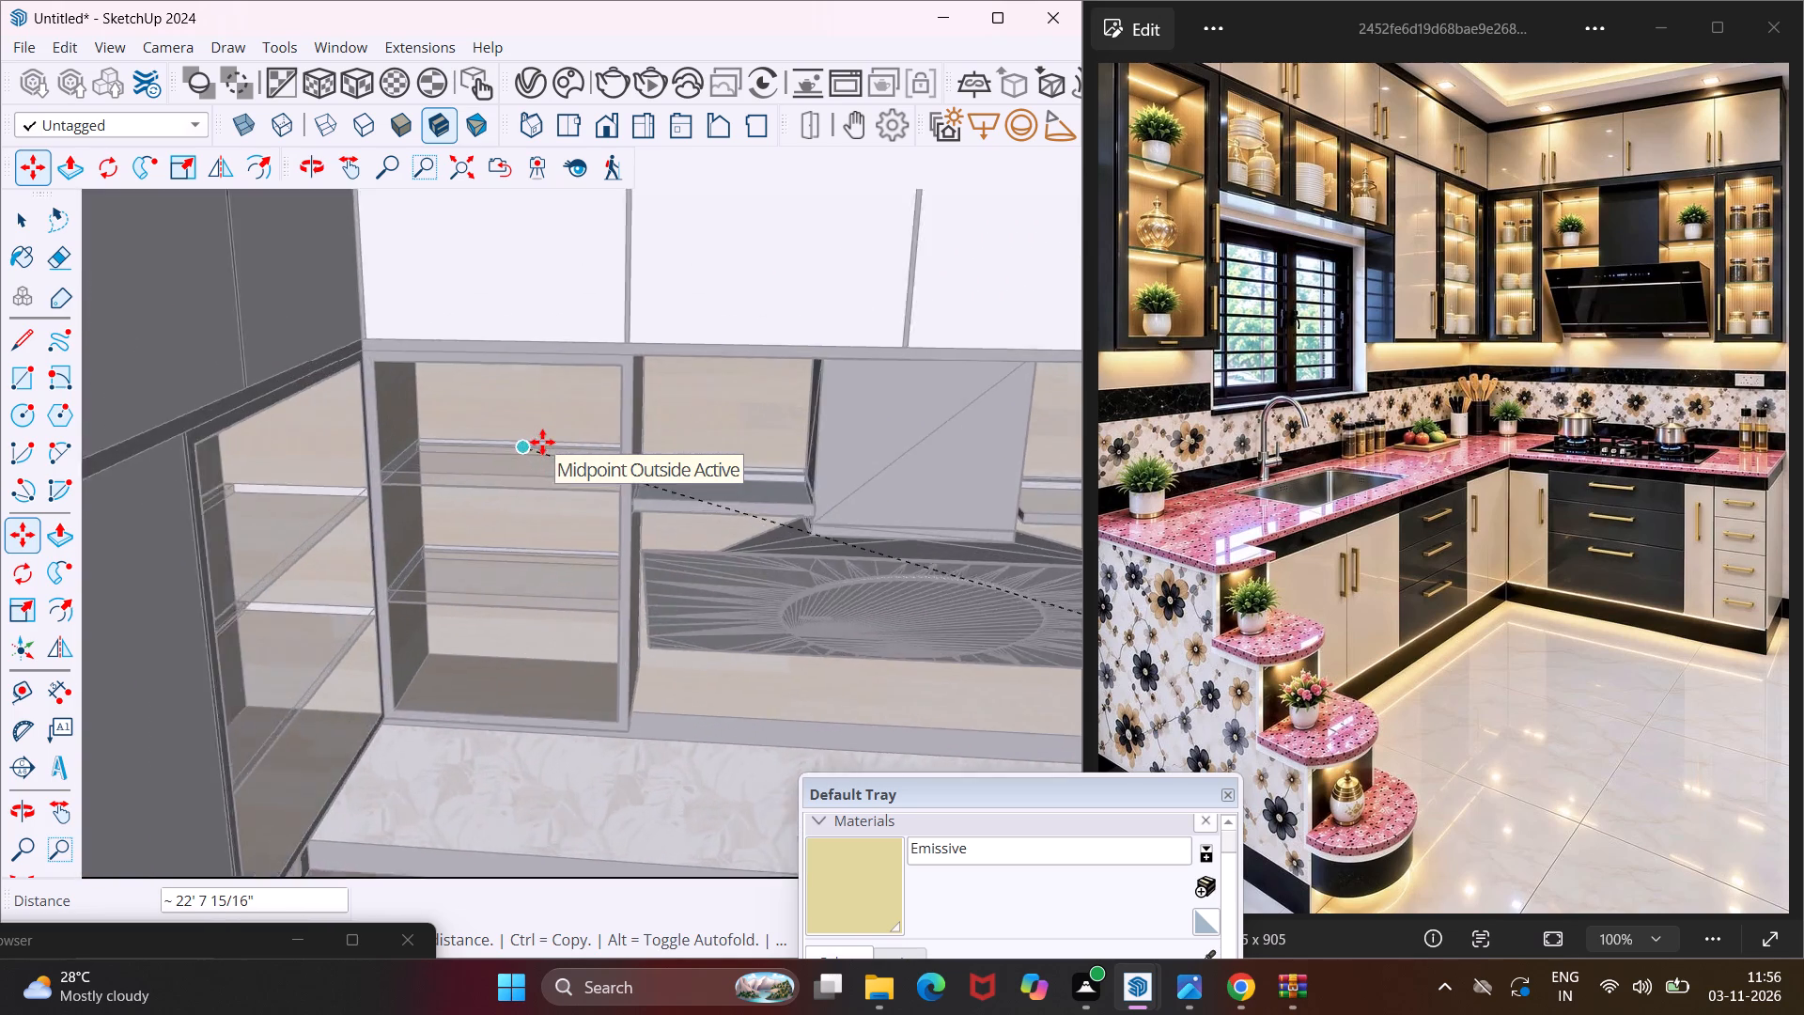
scroll(542, 442, "up", 6)
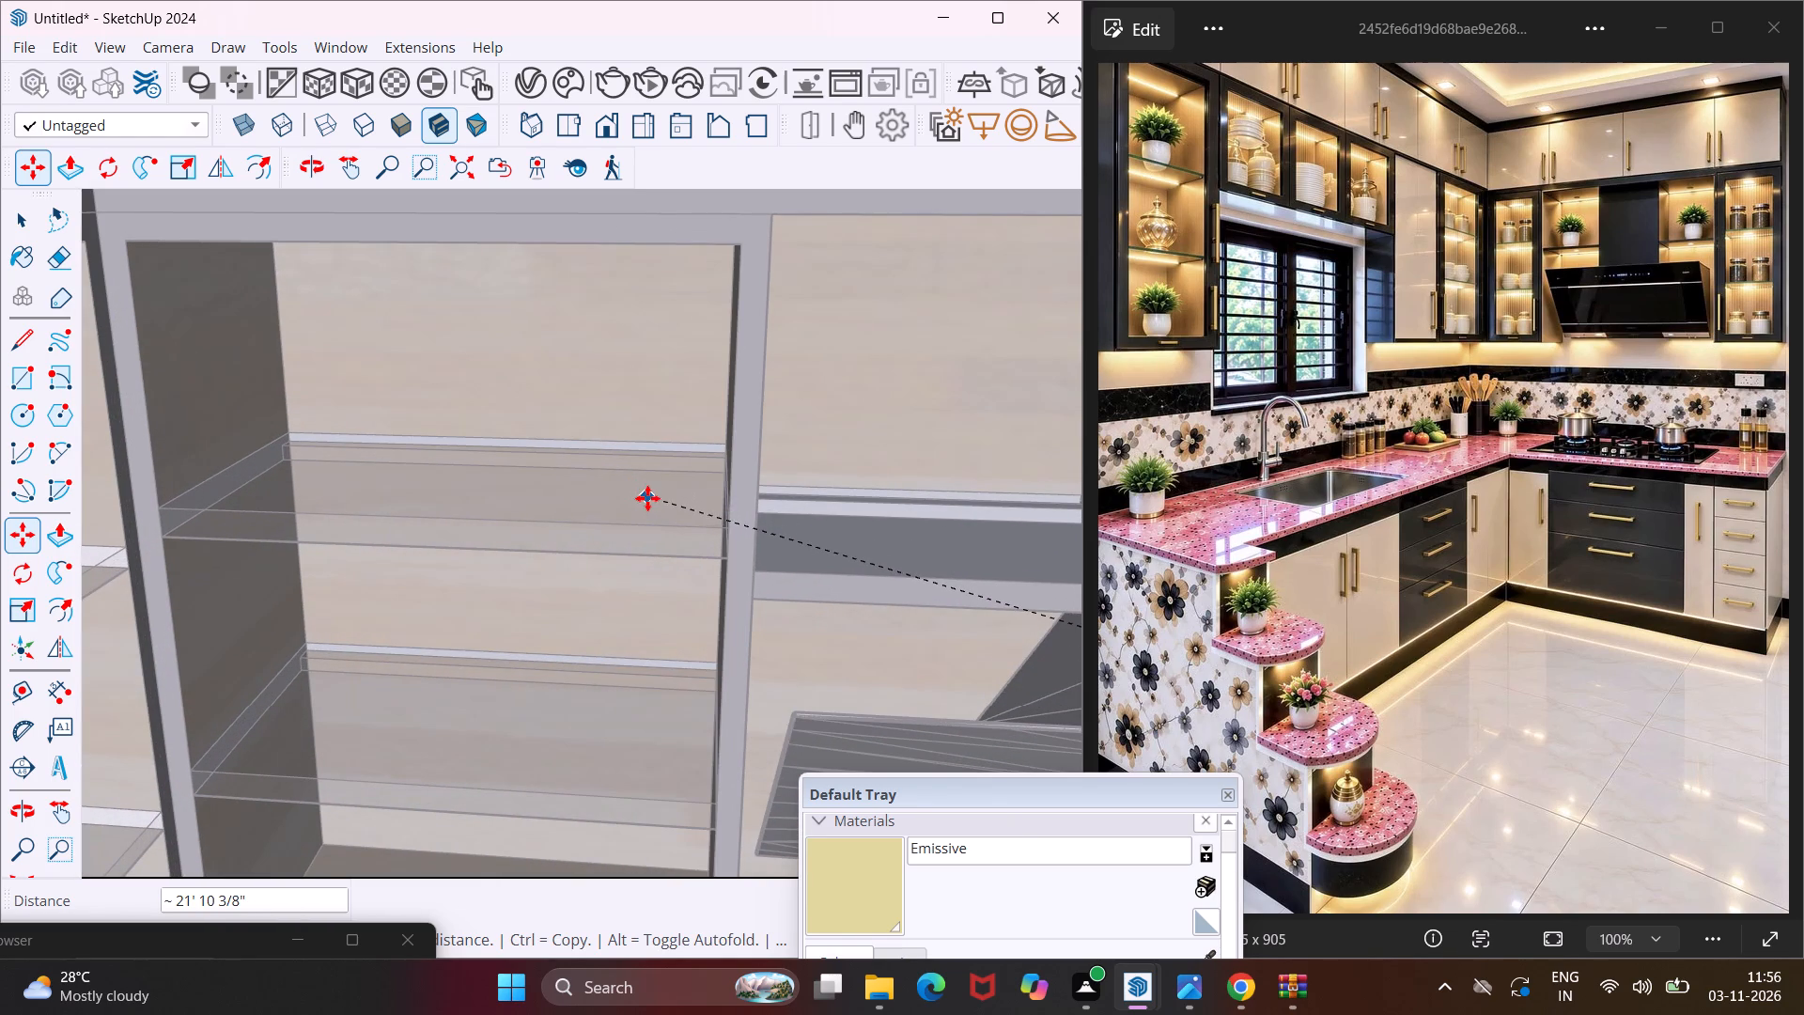
left_click(647, 498)
Copy the four white ceramic jars about 1' 1/8" straight down onto the cabinet's middle shelf.
middle_click_drag(634, 476, 643, 429)
scroll(639, 445, "up", 1)
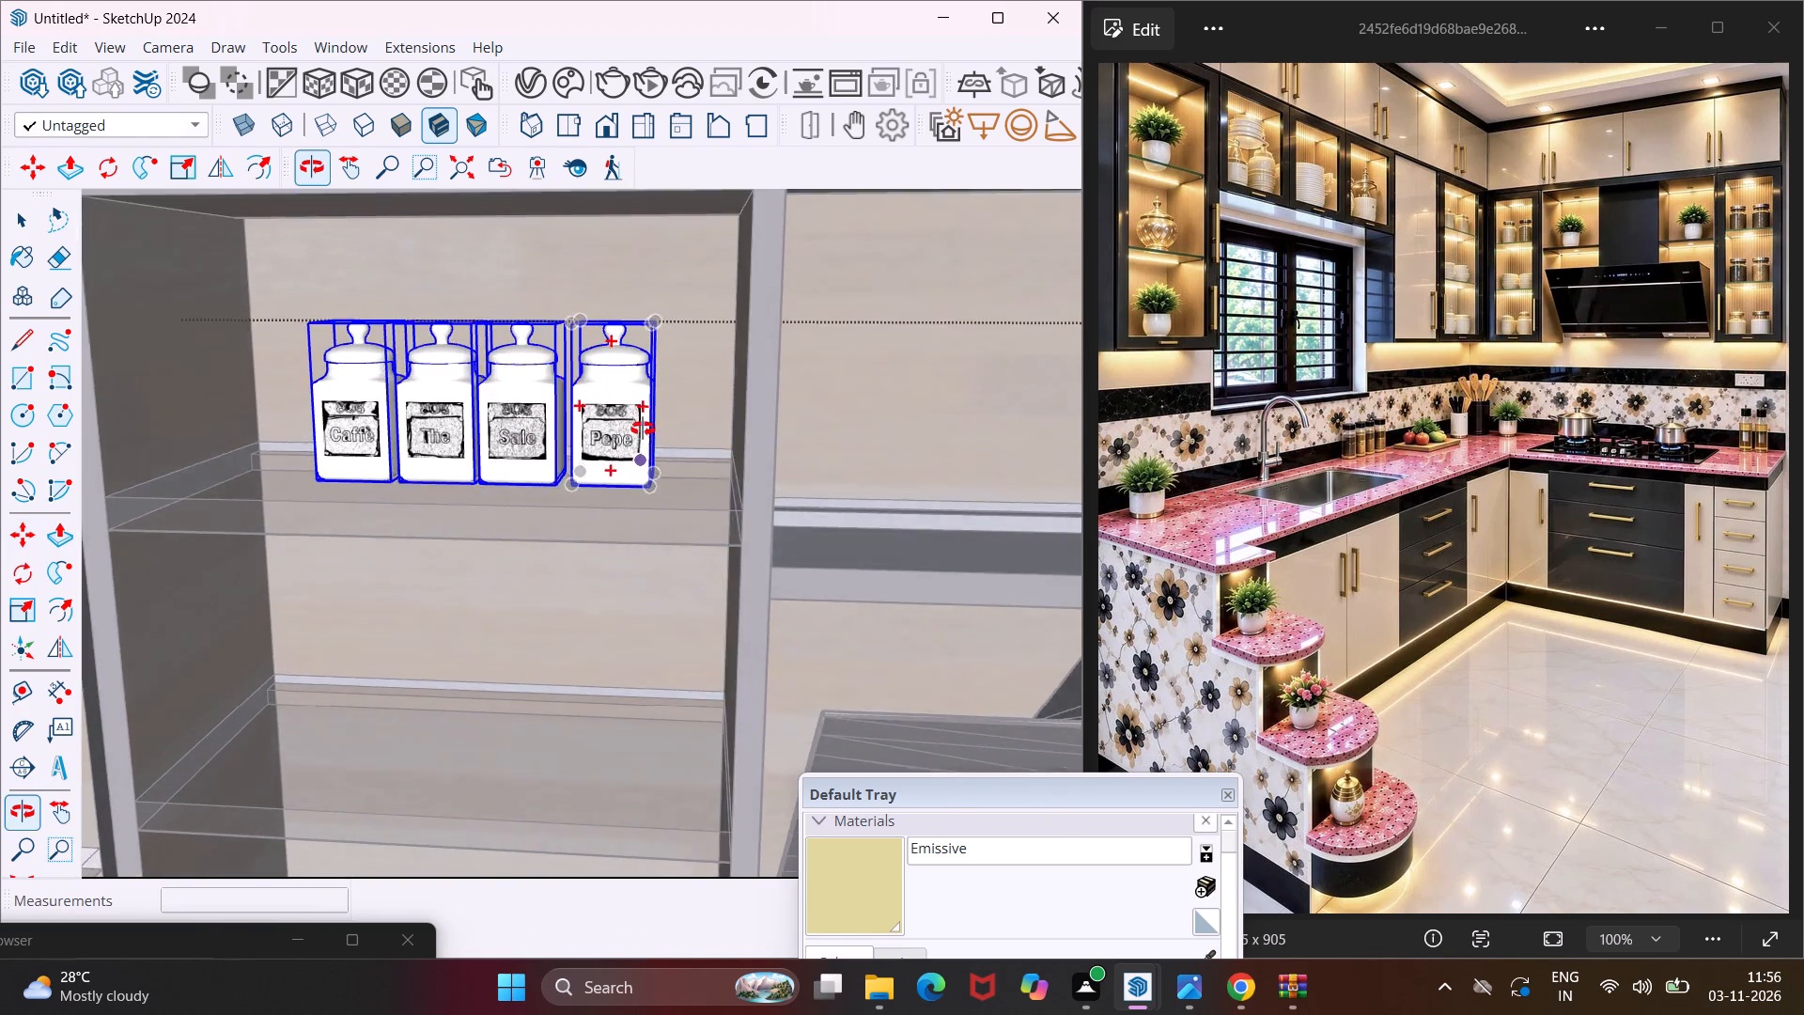
middle_click_drag(643, 429, 663, 394)
scroll(662, 440, "down", 2)
left_click(660, 461)
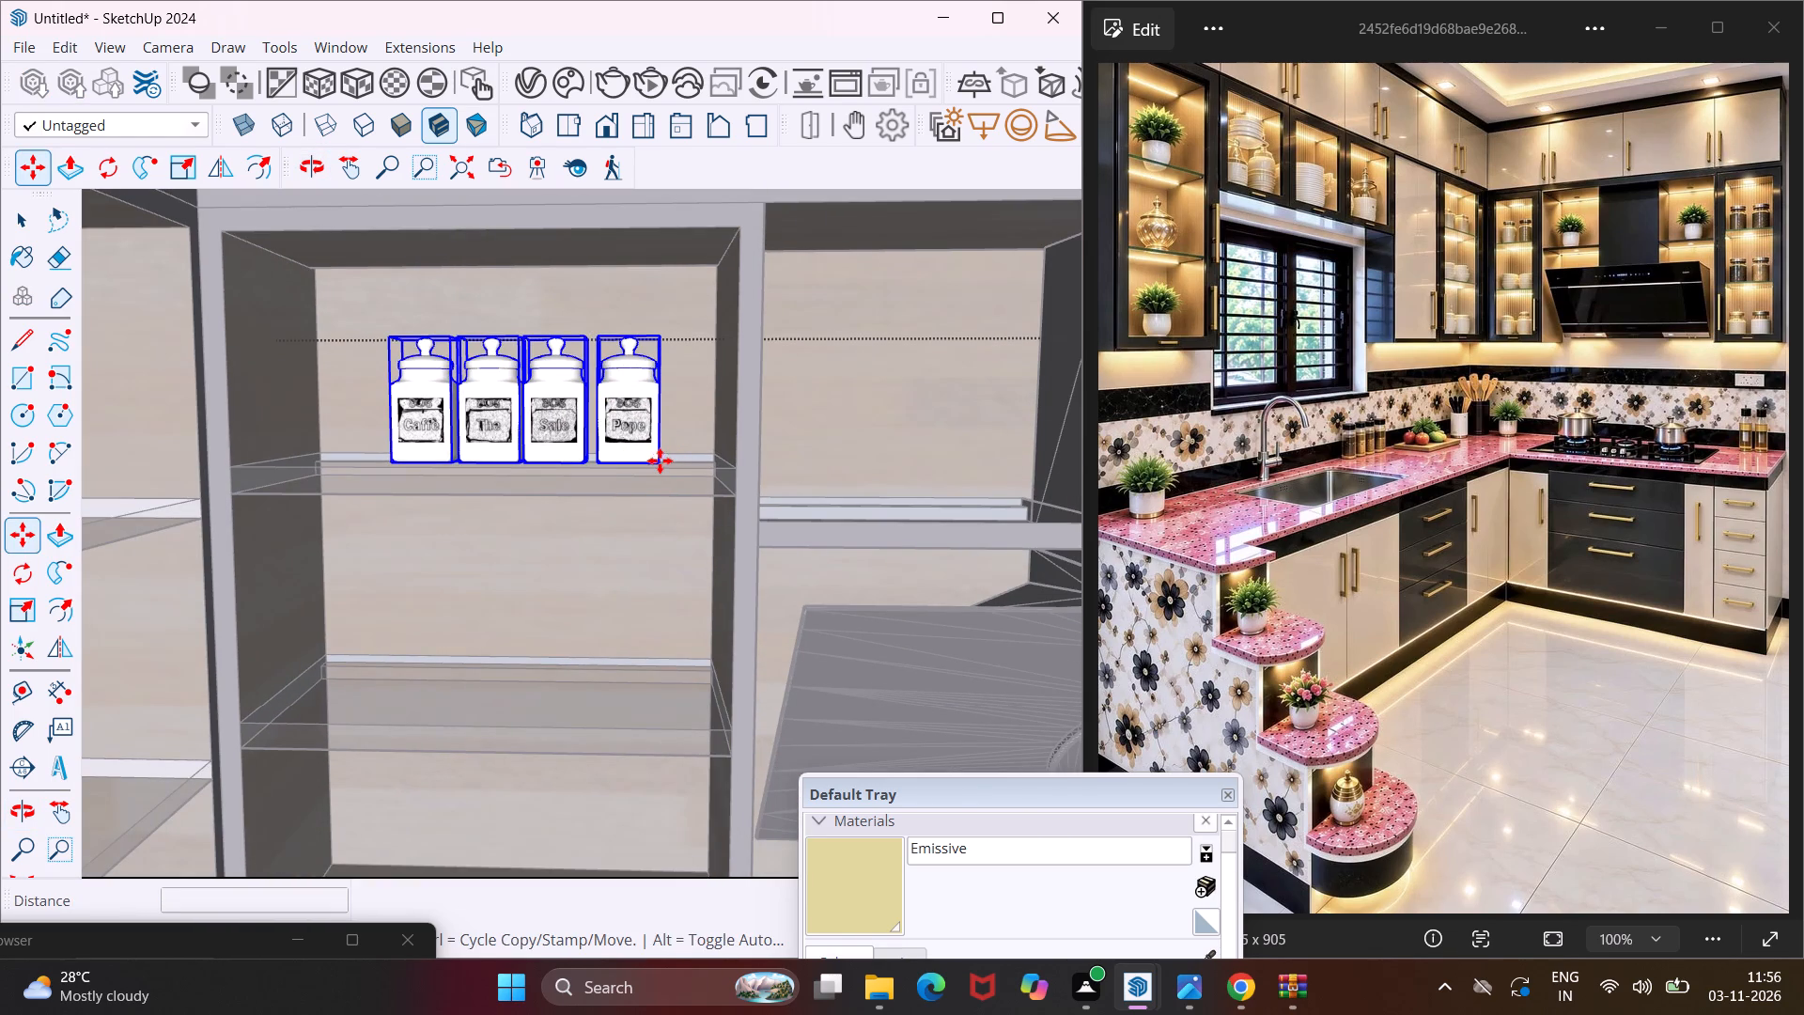
scroll(661, 515, "down", 5)
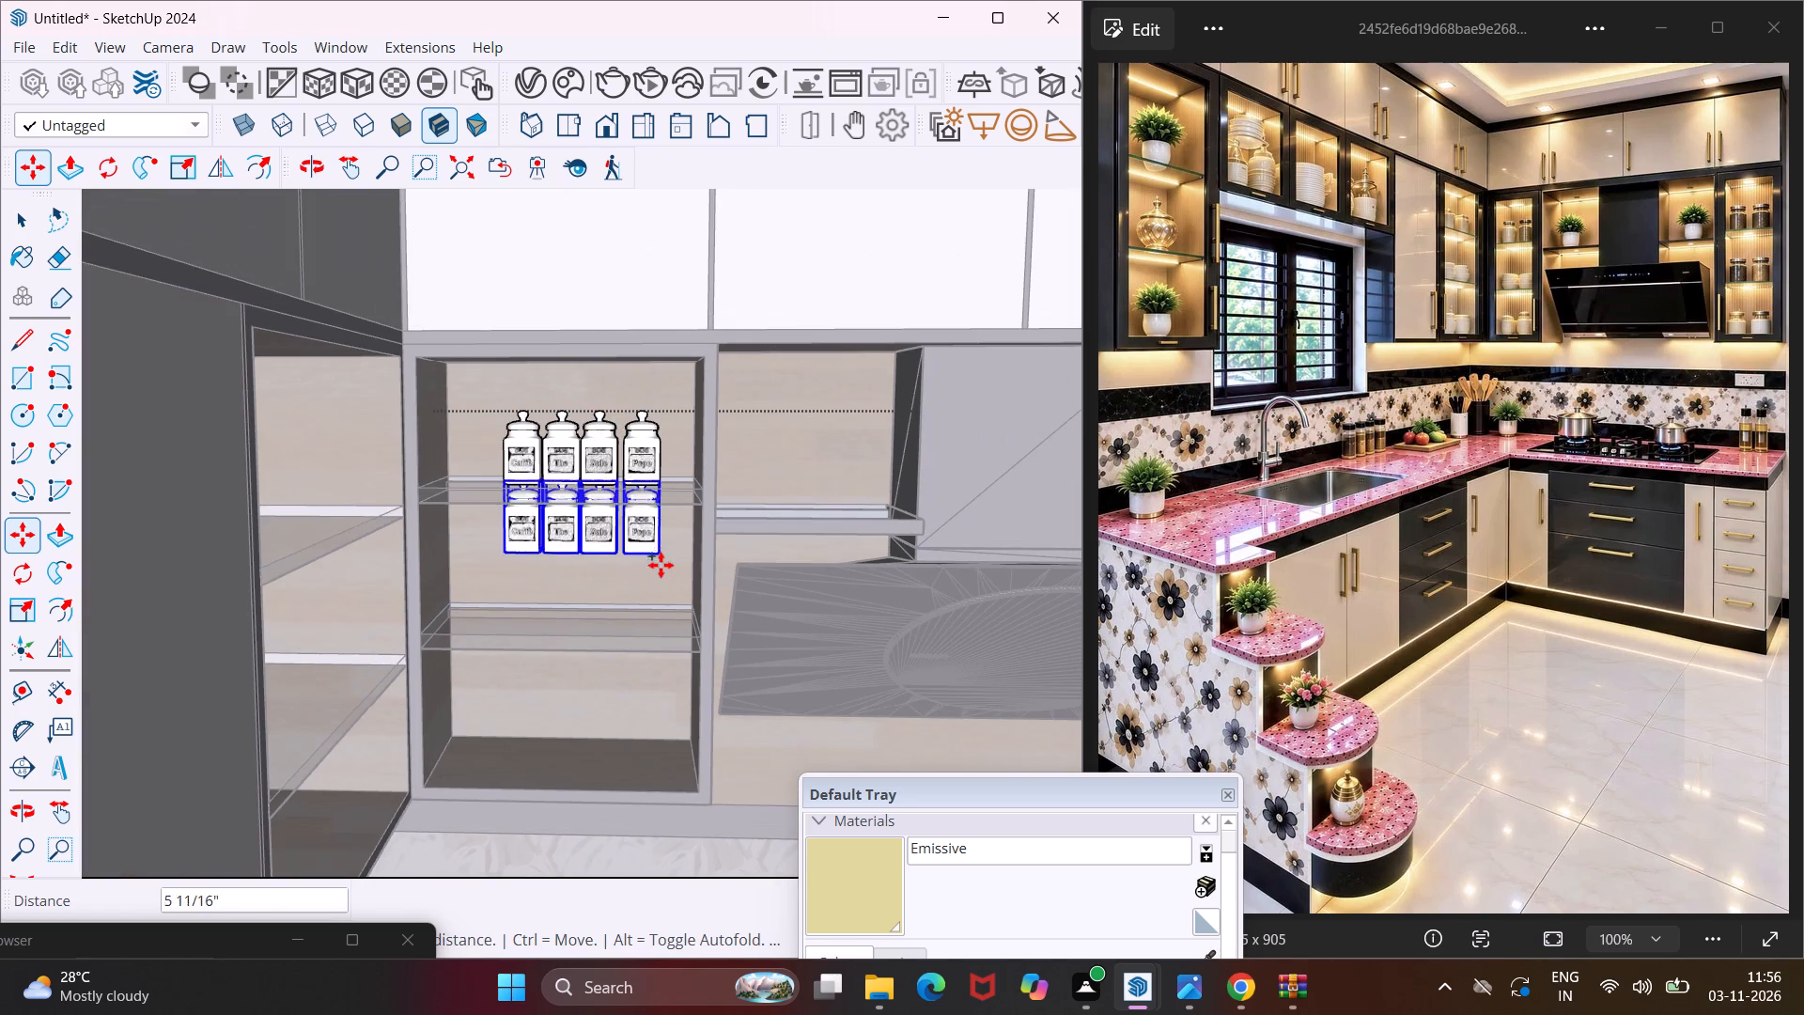
middle_click_drag(661, 572, 666, 636)
scroll(665, 631, "up", 6)
left_click(663, 629)
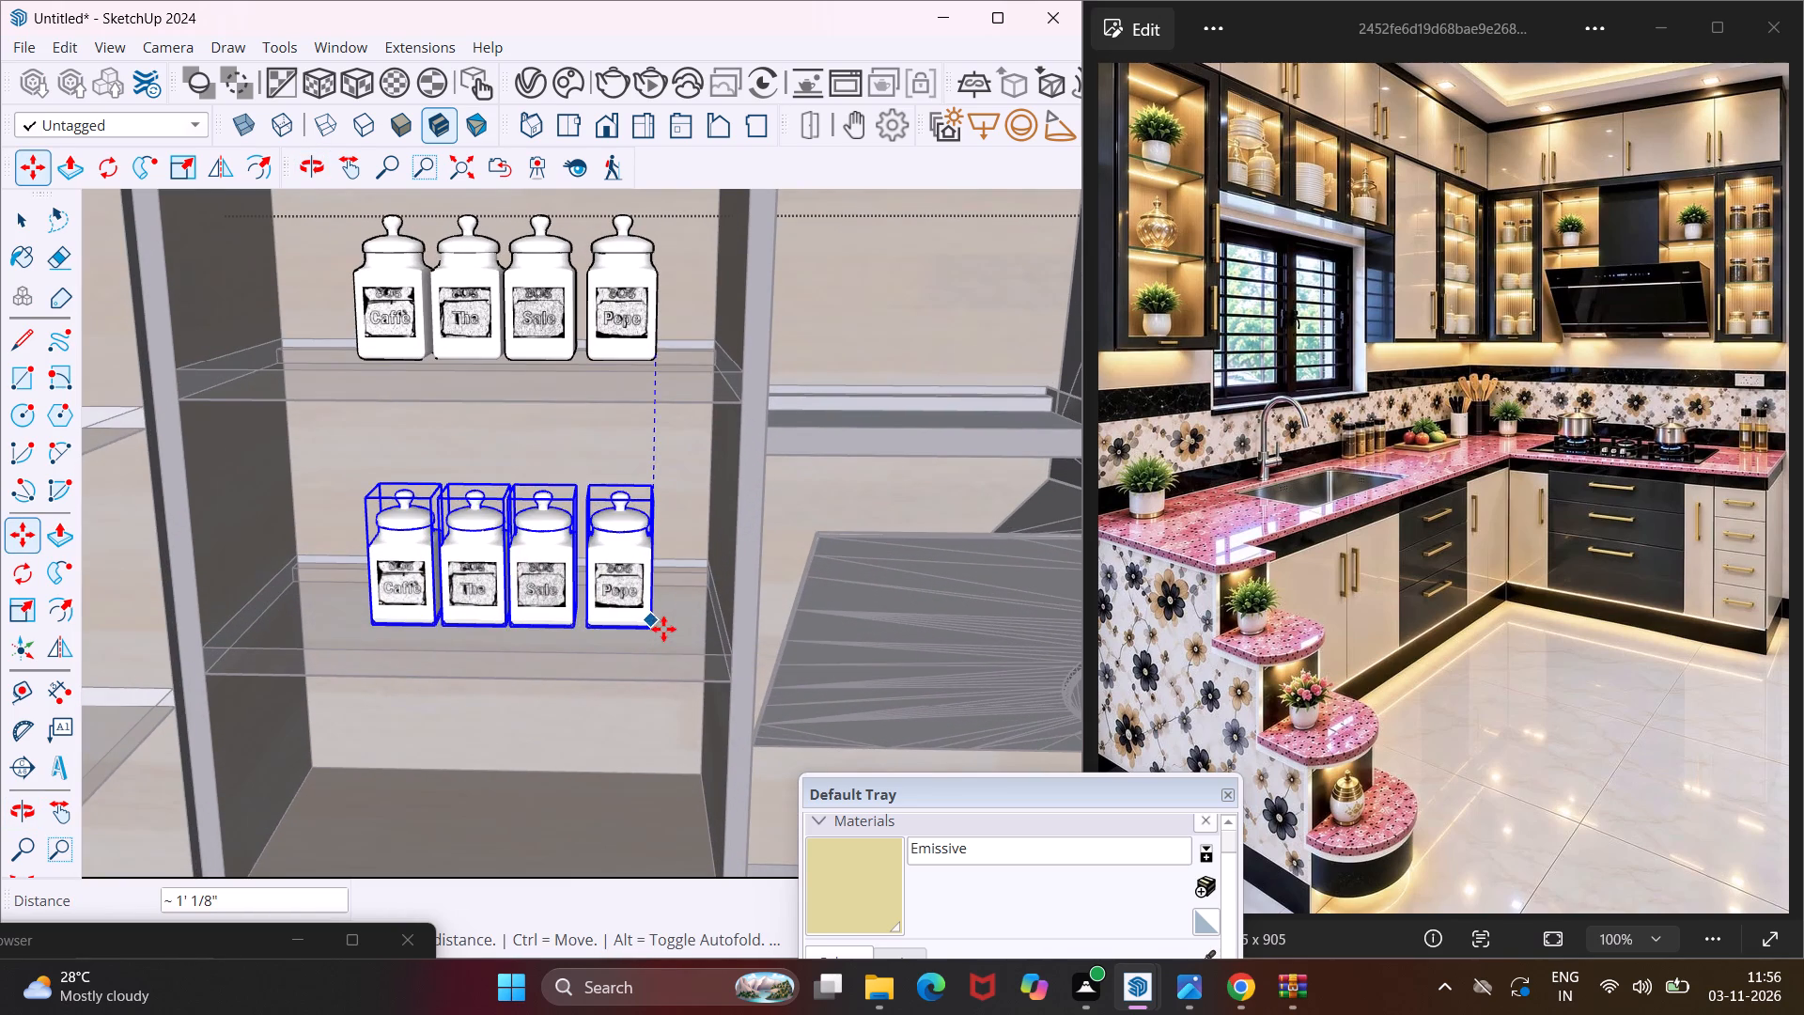
Copy the four middle-shelf white jars straight down onto the bottom of the same open wall cabinet.
left_click(661, 629)
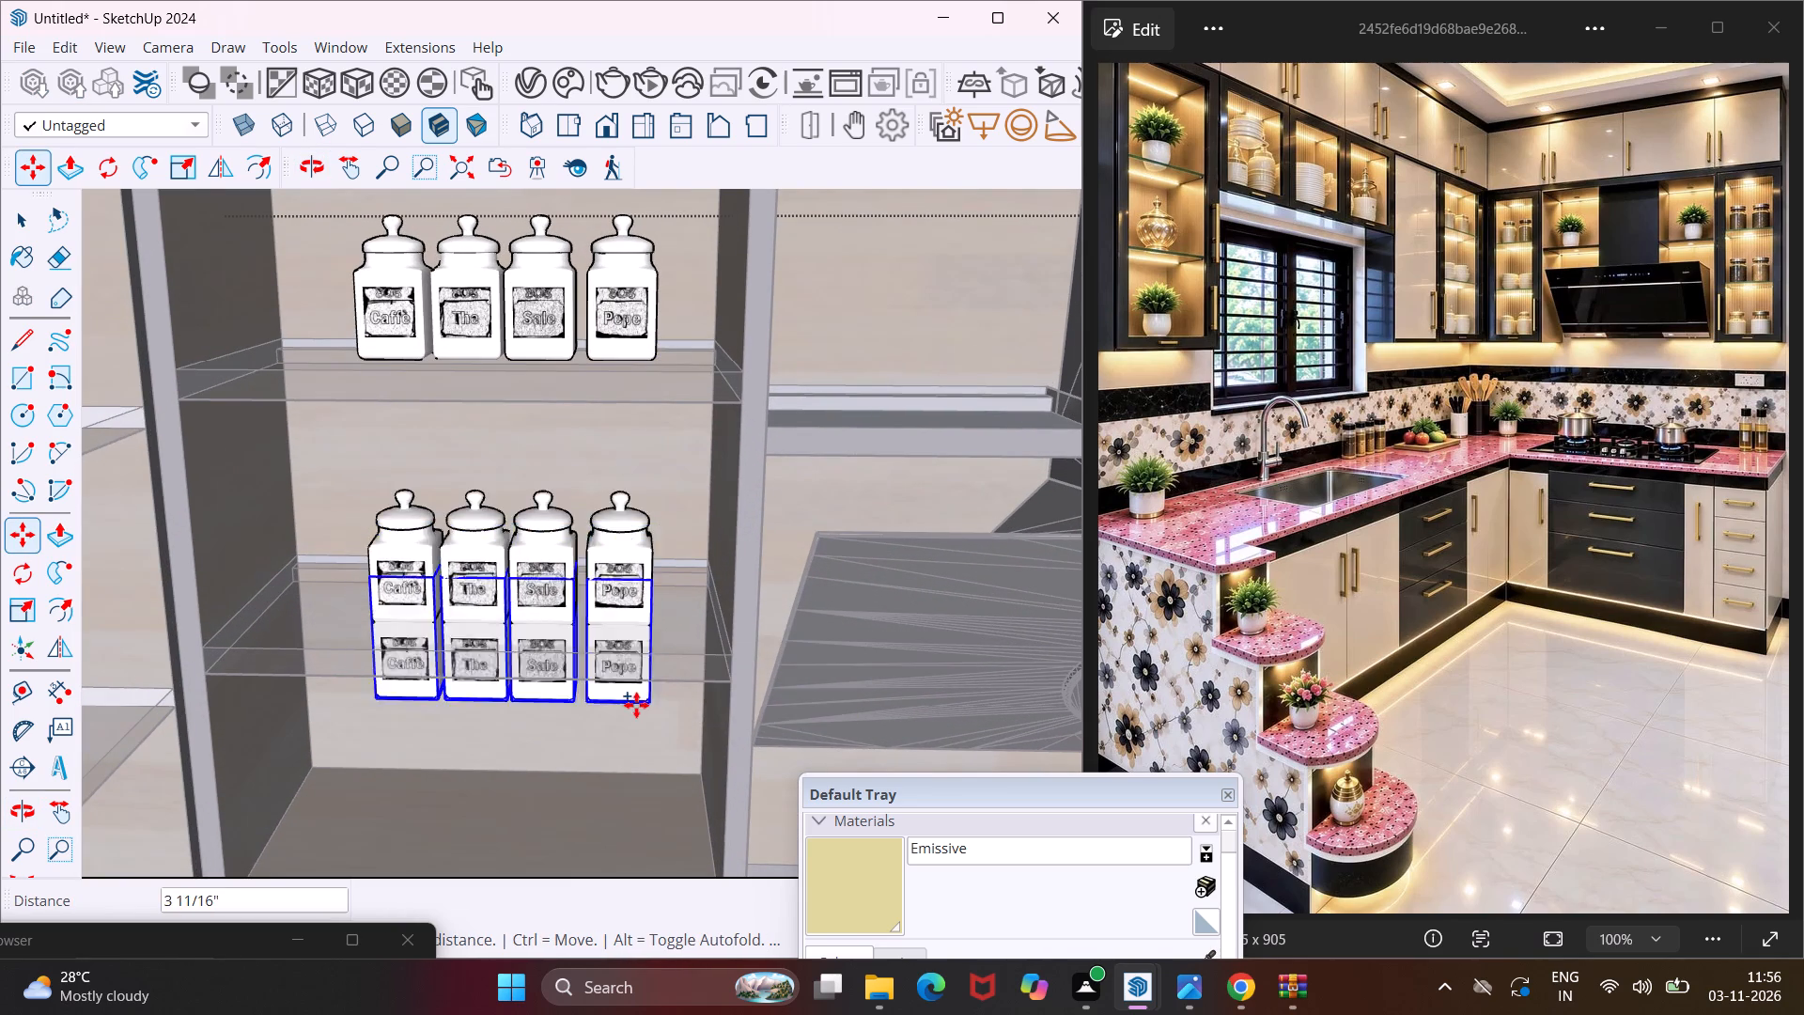
scroll(634, 705, "down", 5)
scroll(643, 776, "up", 4)
middle_click_drag(649, 796, 620, 741)
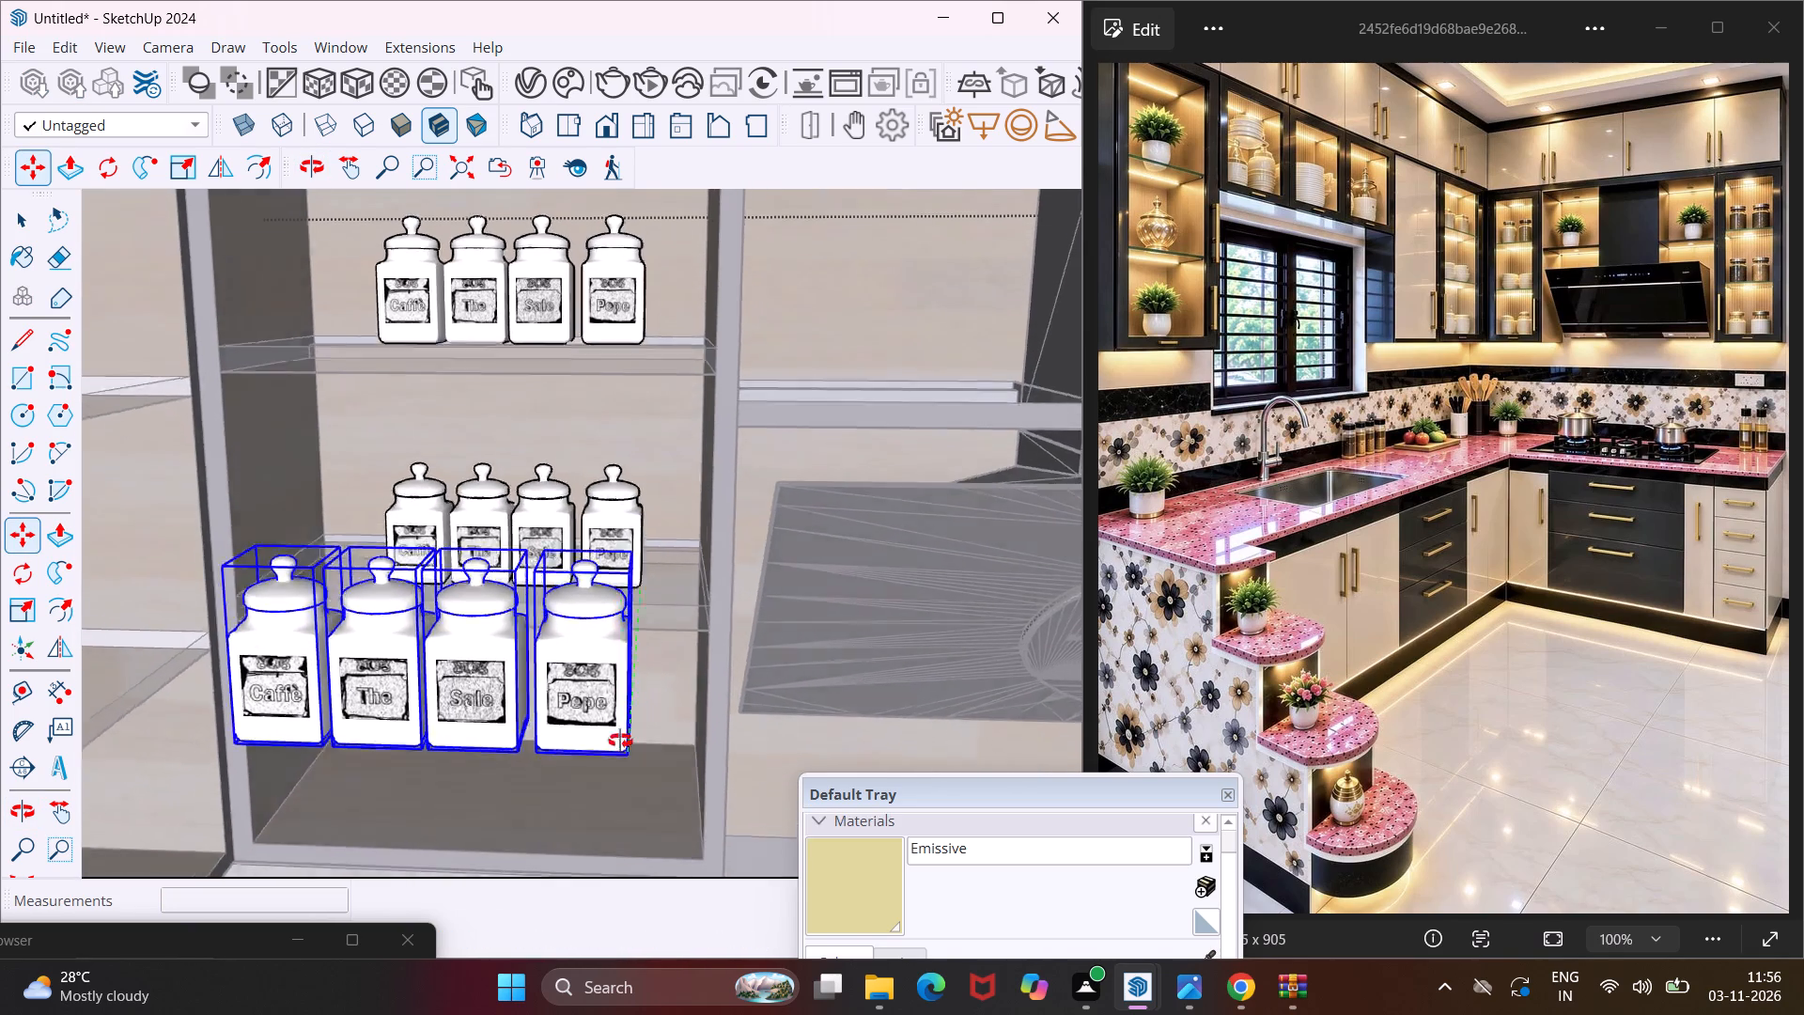
middle_click_drag(620, 741, 626, 664)
scroll(649, 734, "up", 3)
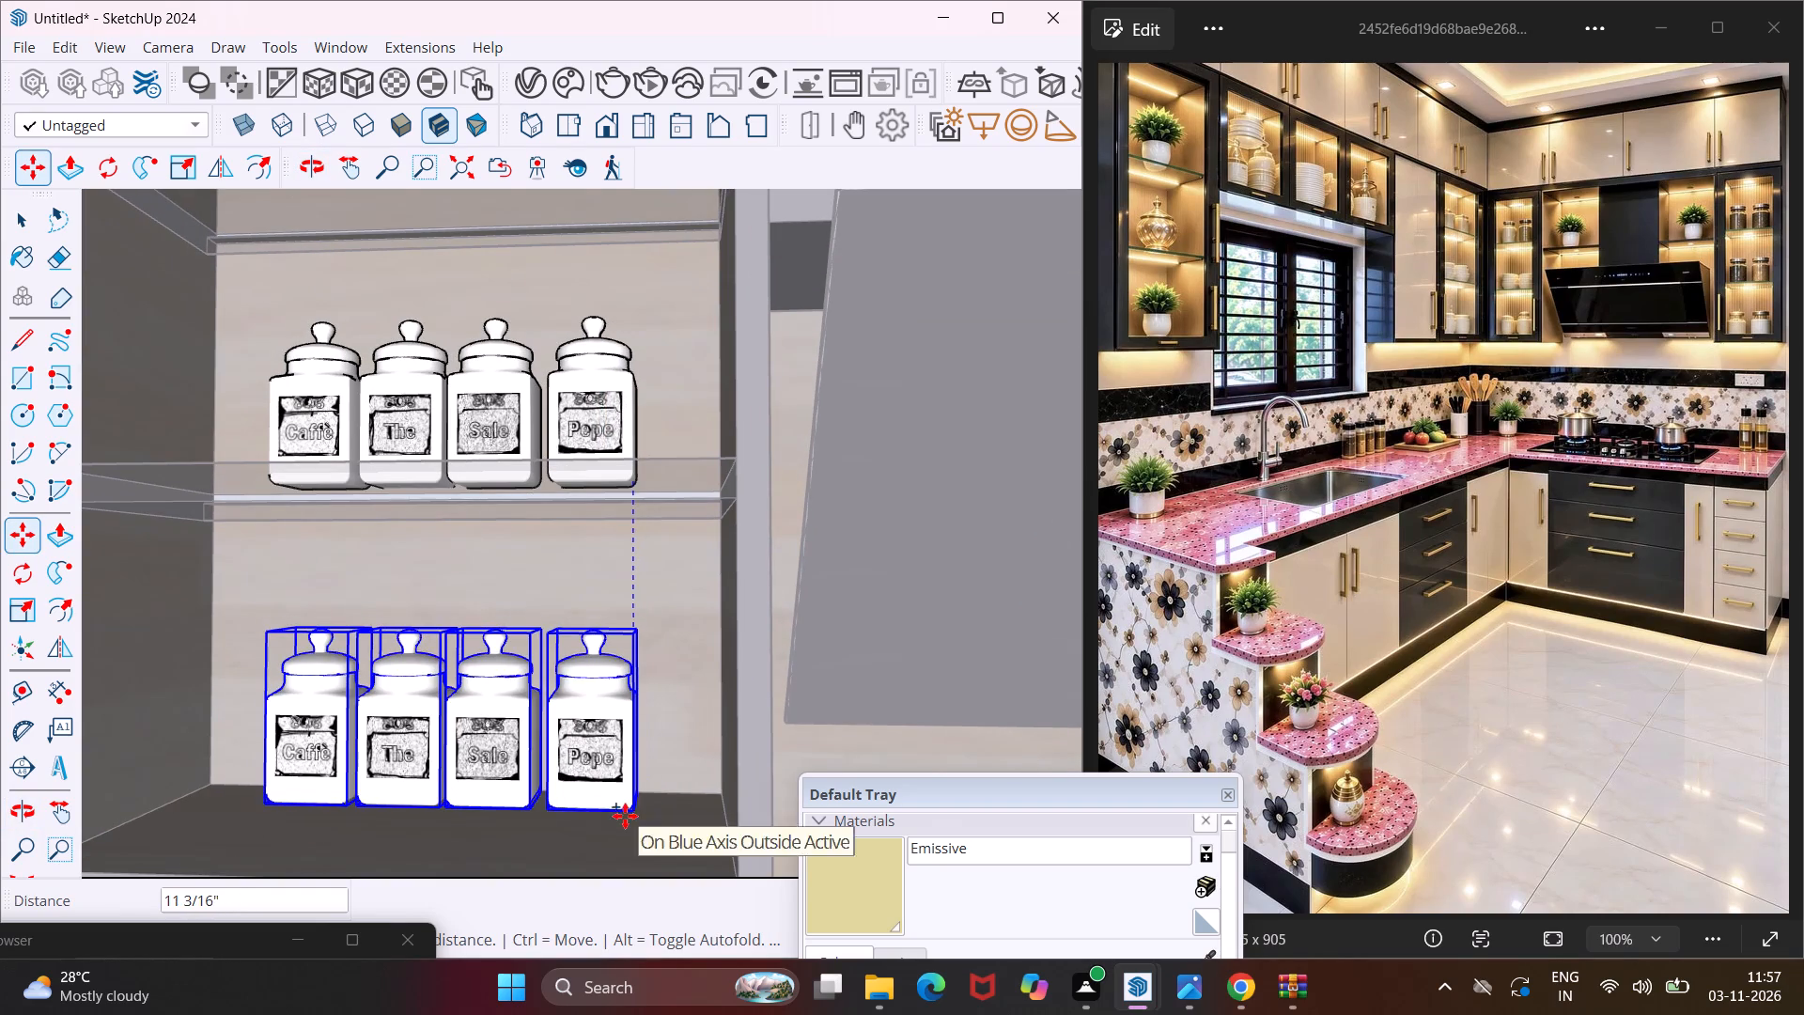
left_click(634, 851)
scroll(645, 649, "down", 6)
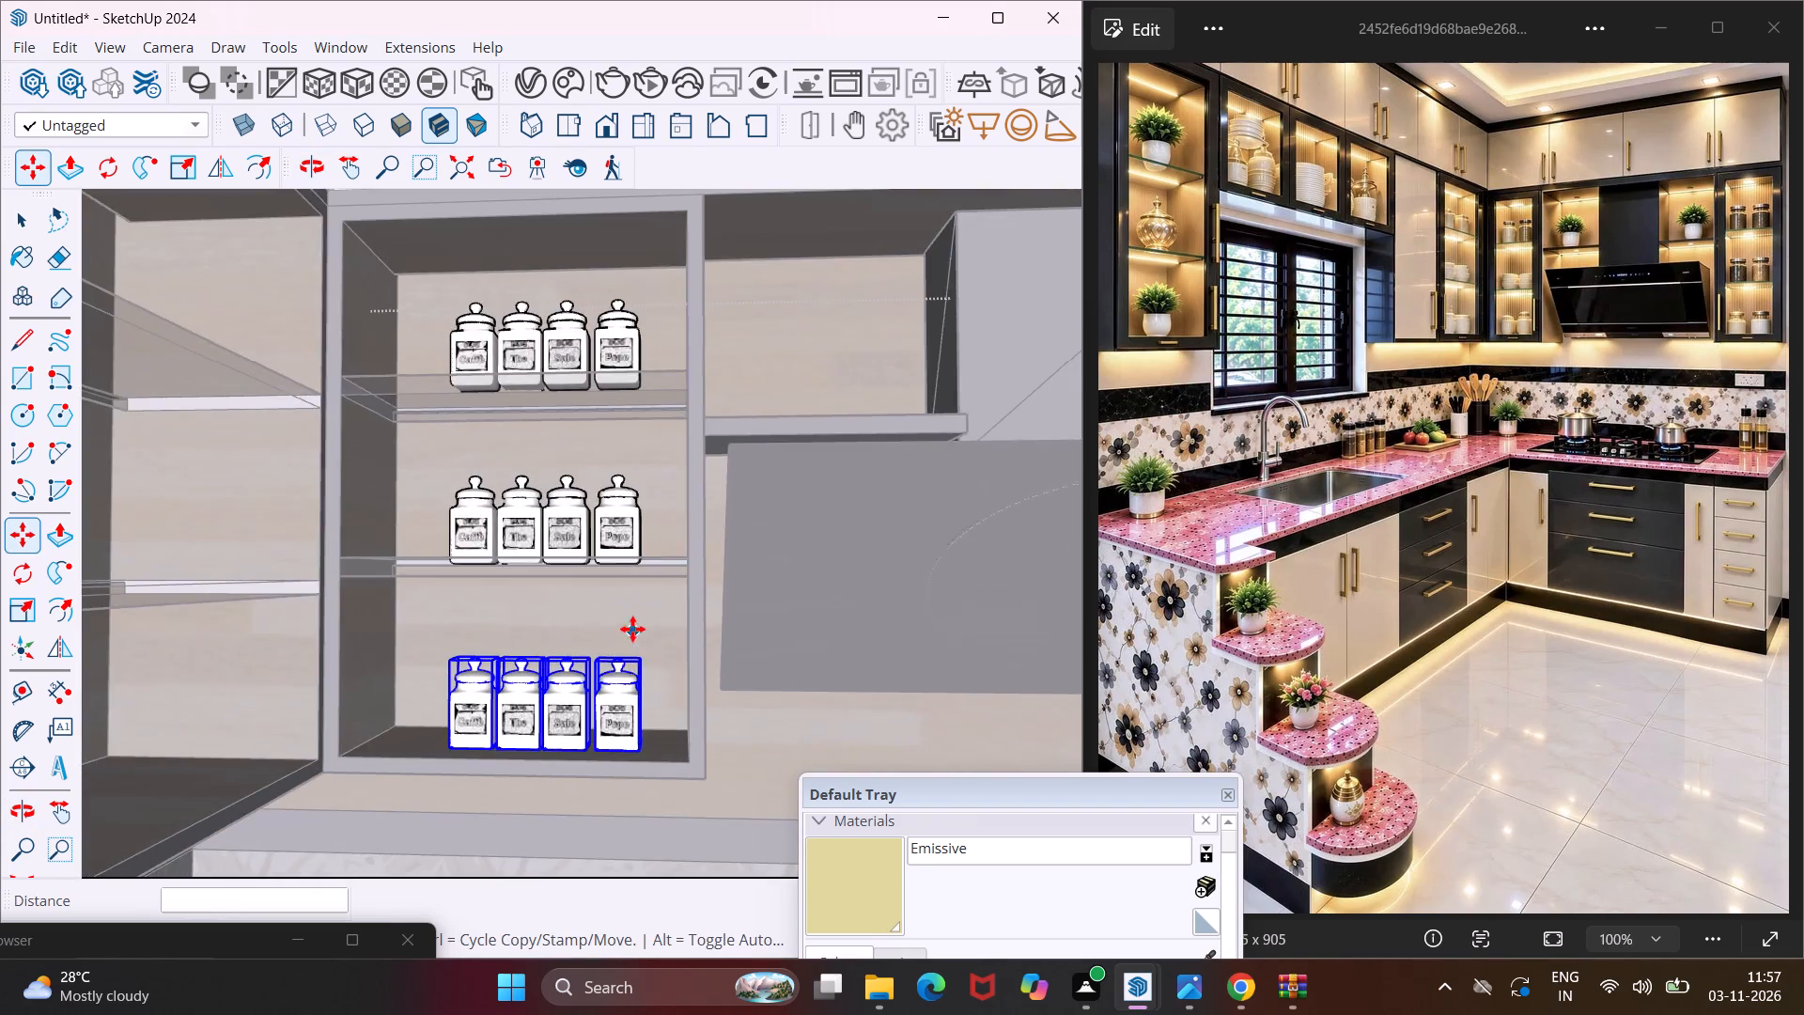
scroll(629, 621, "down", 6)
middle_click_drag(633, 620, 479, 666)
scroll(649, 463, "down", 6)
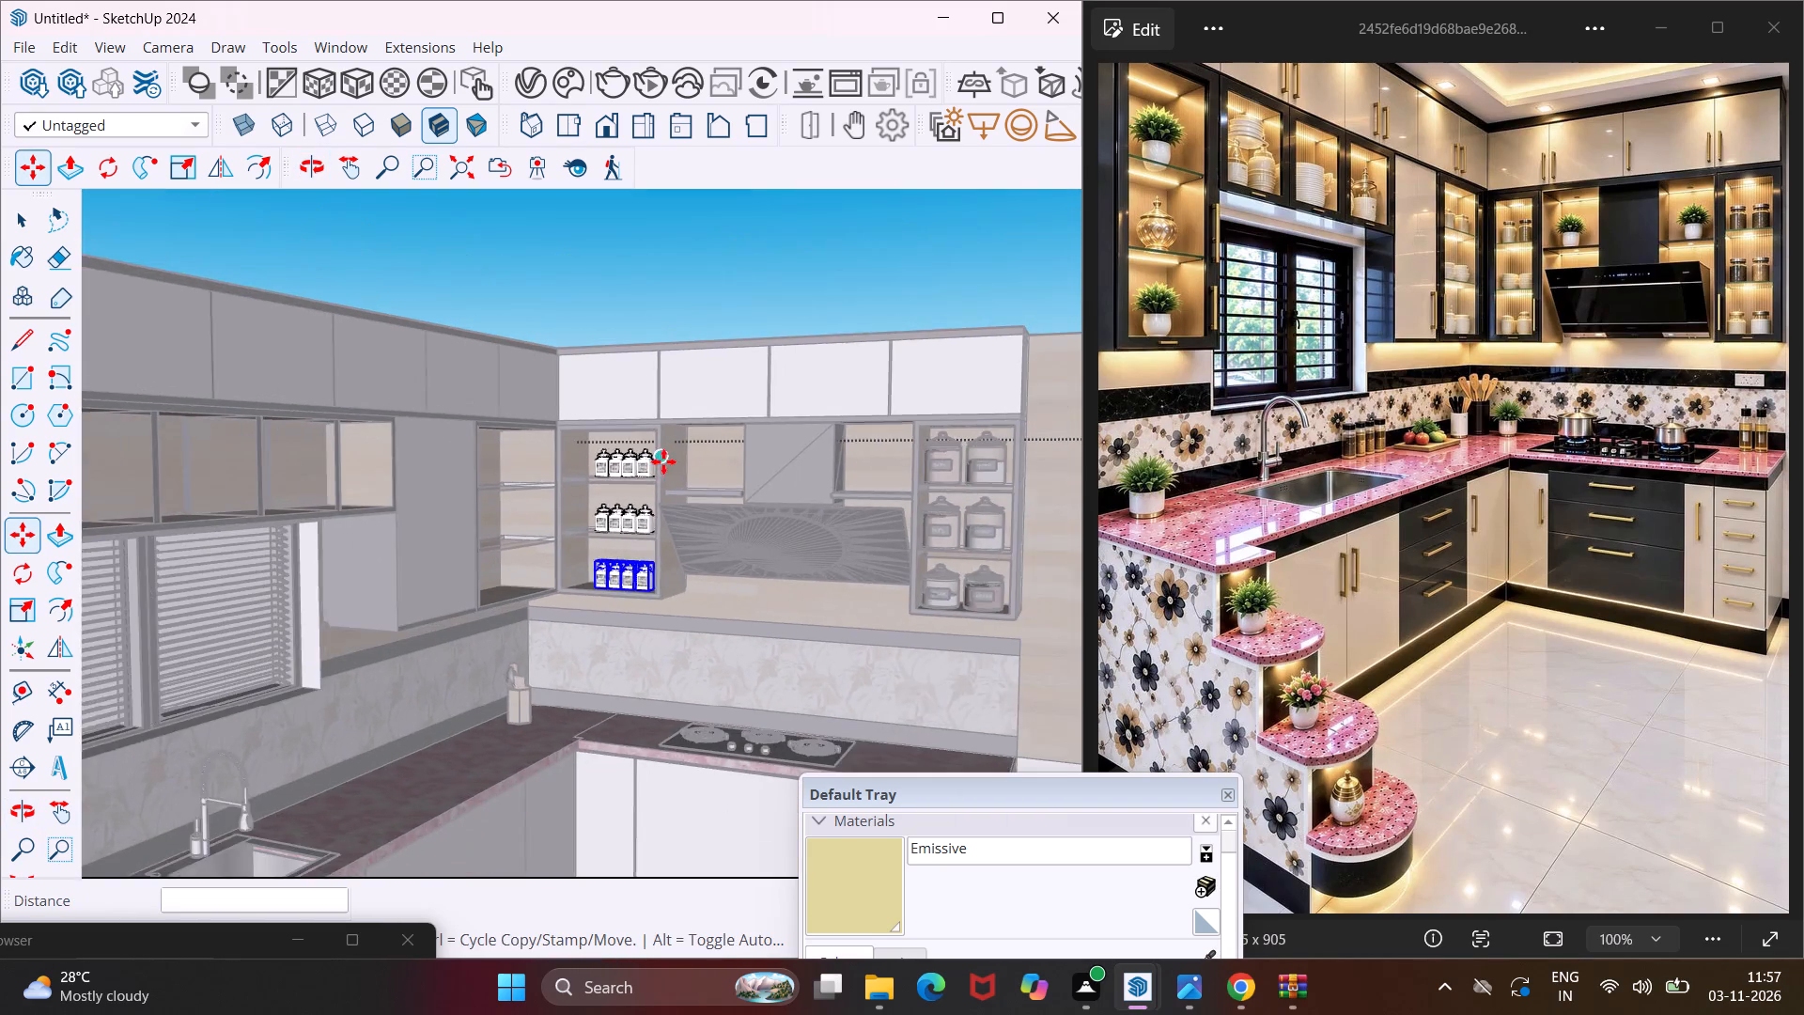
scroll(663, 461, "down", 2)
key("Escape")
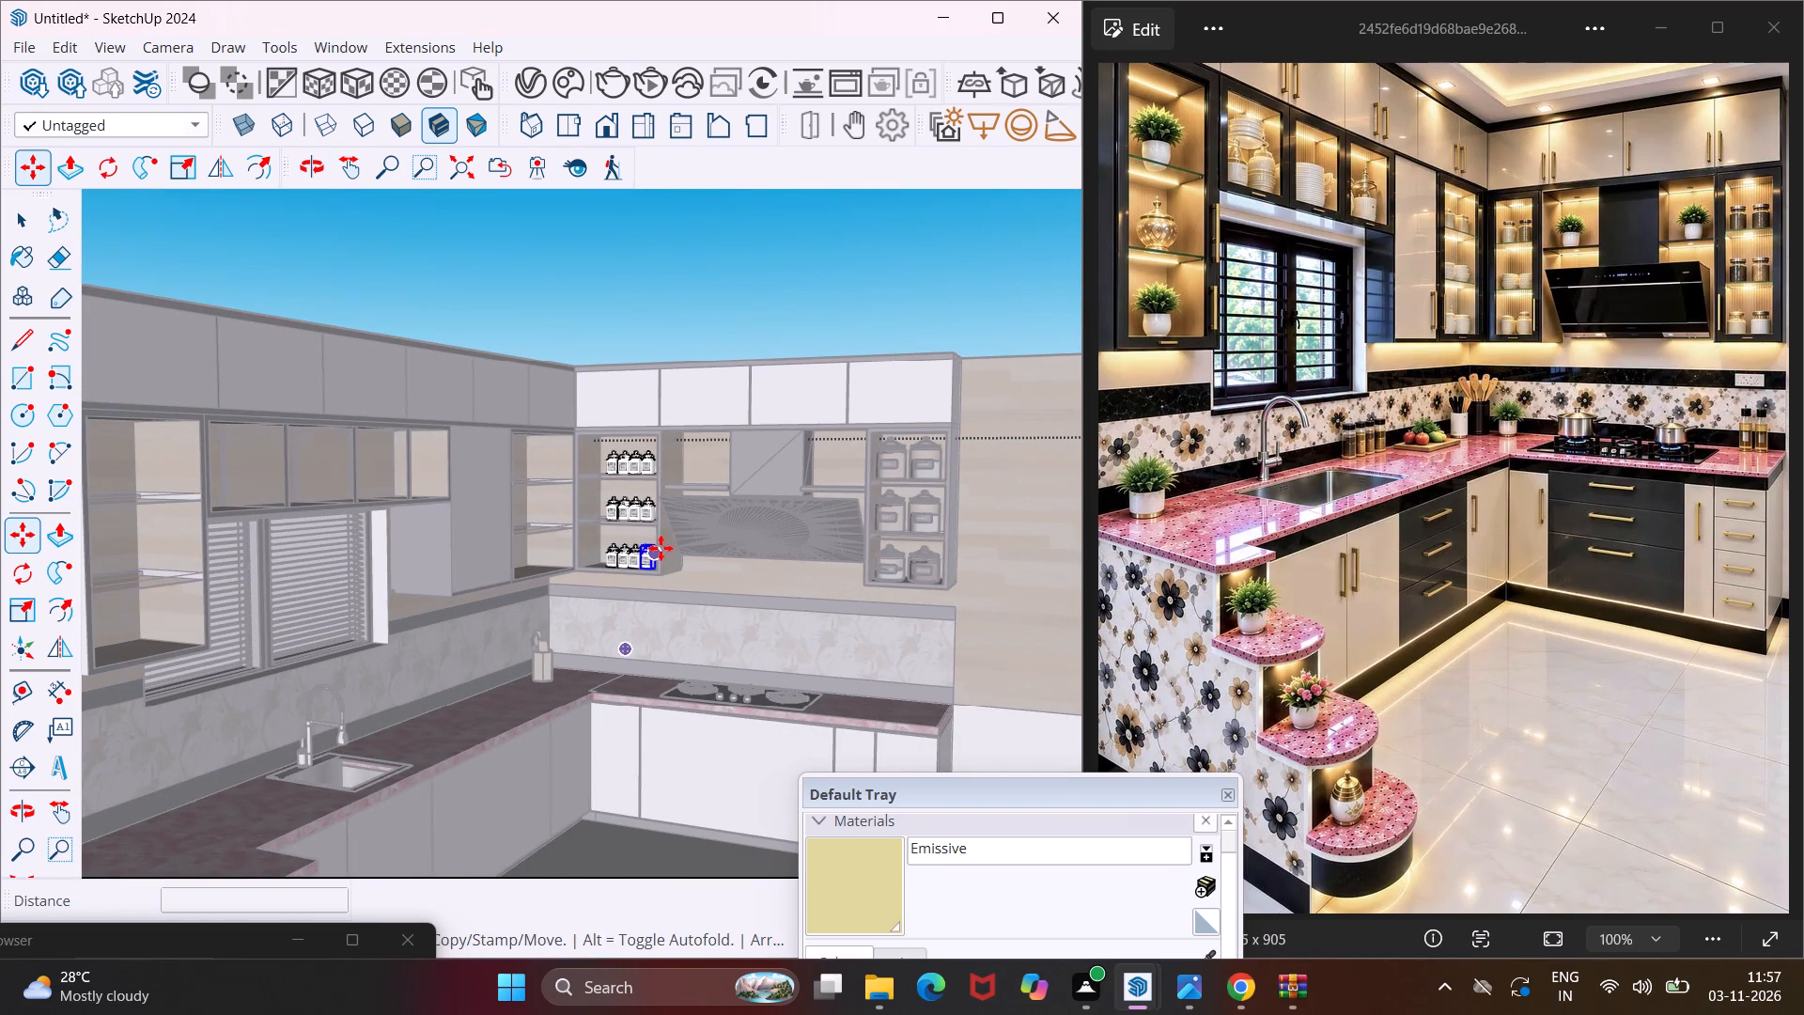
Select the macaroni, noodle and spaghetti black-lidded glass jars beside the kitchen and rotate them 90° about the vertical axis.
key("space")
scroll(552, 614, "down", 10)
middle_click_drag(555, 595, 776, 649)
scroll(955, 667, "up", 8)
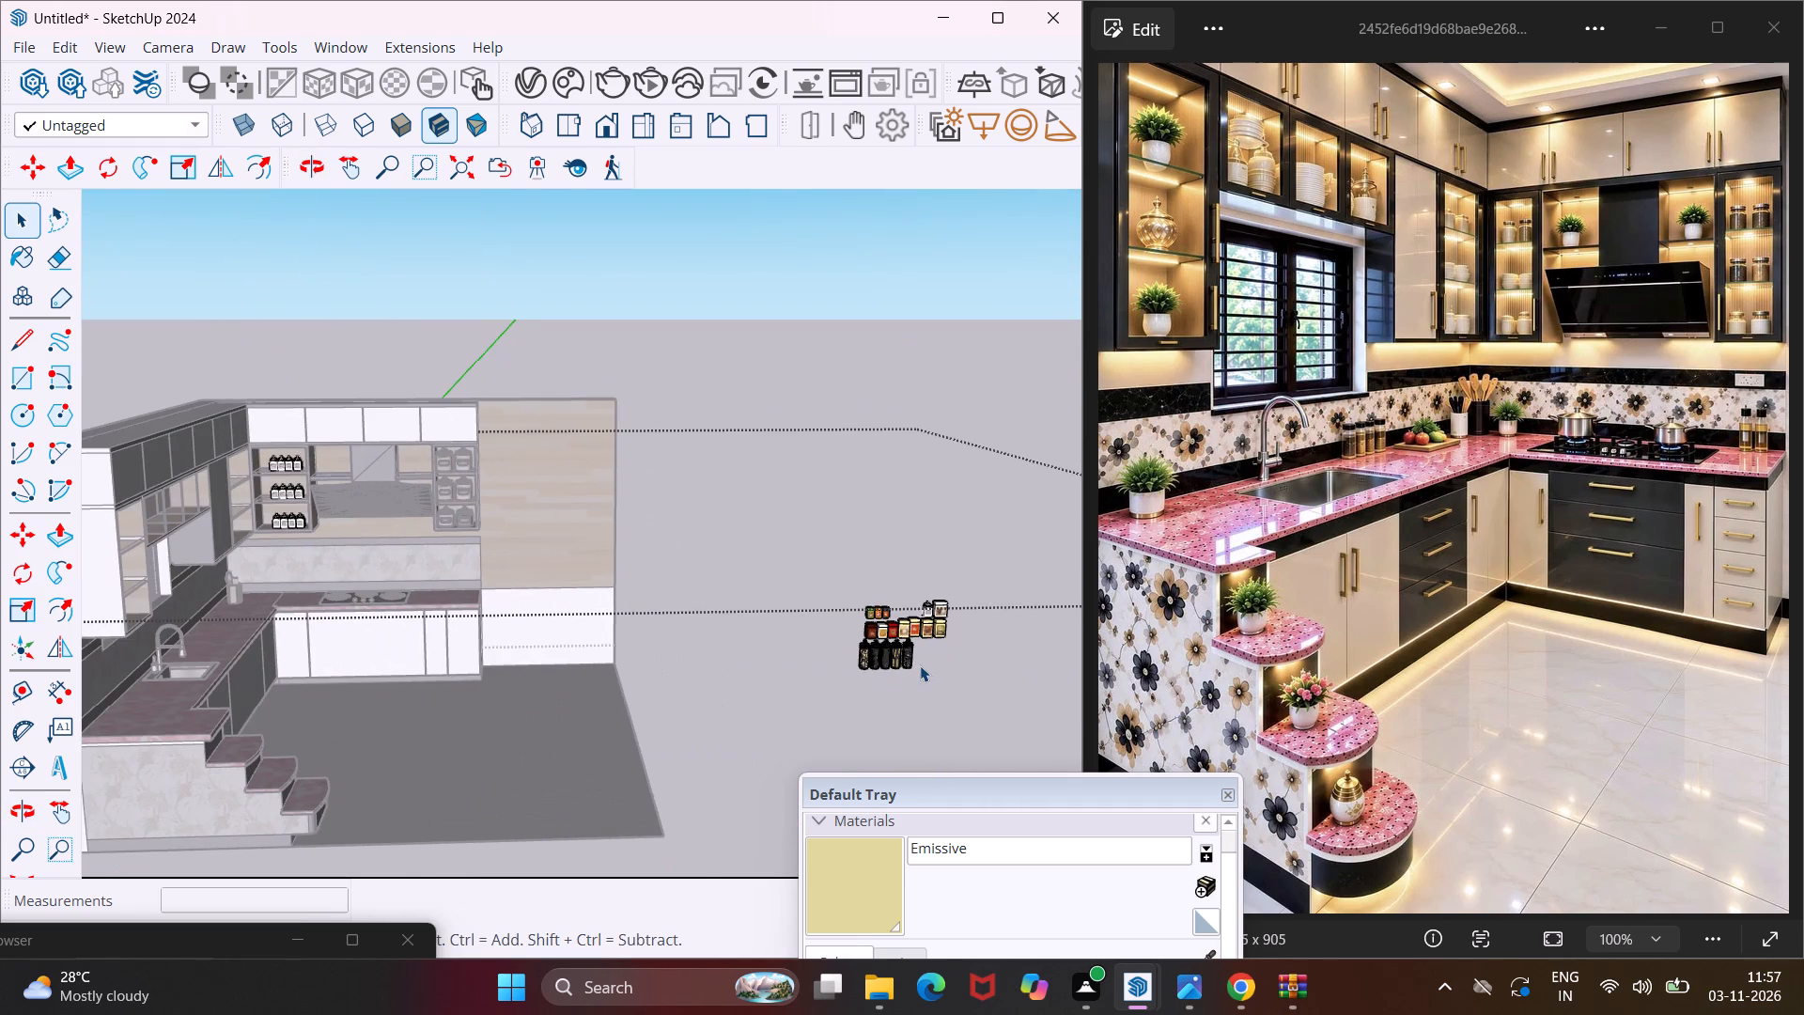
middle_click_drag(920, 665, 890, 657)
scroll(890, 657, "up", 12)
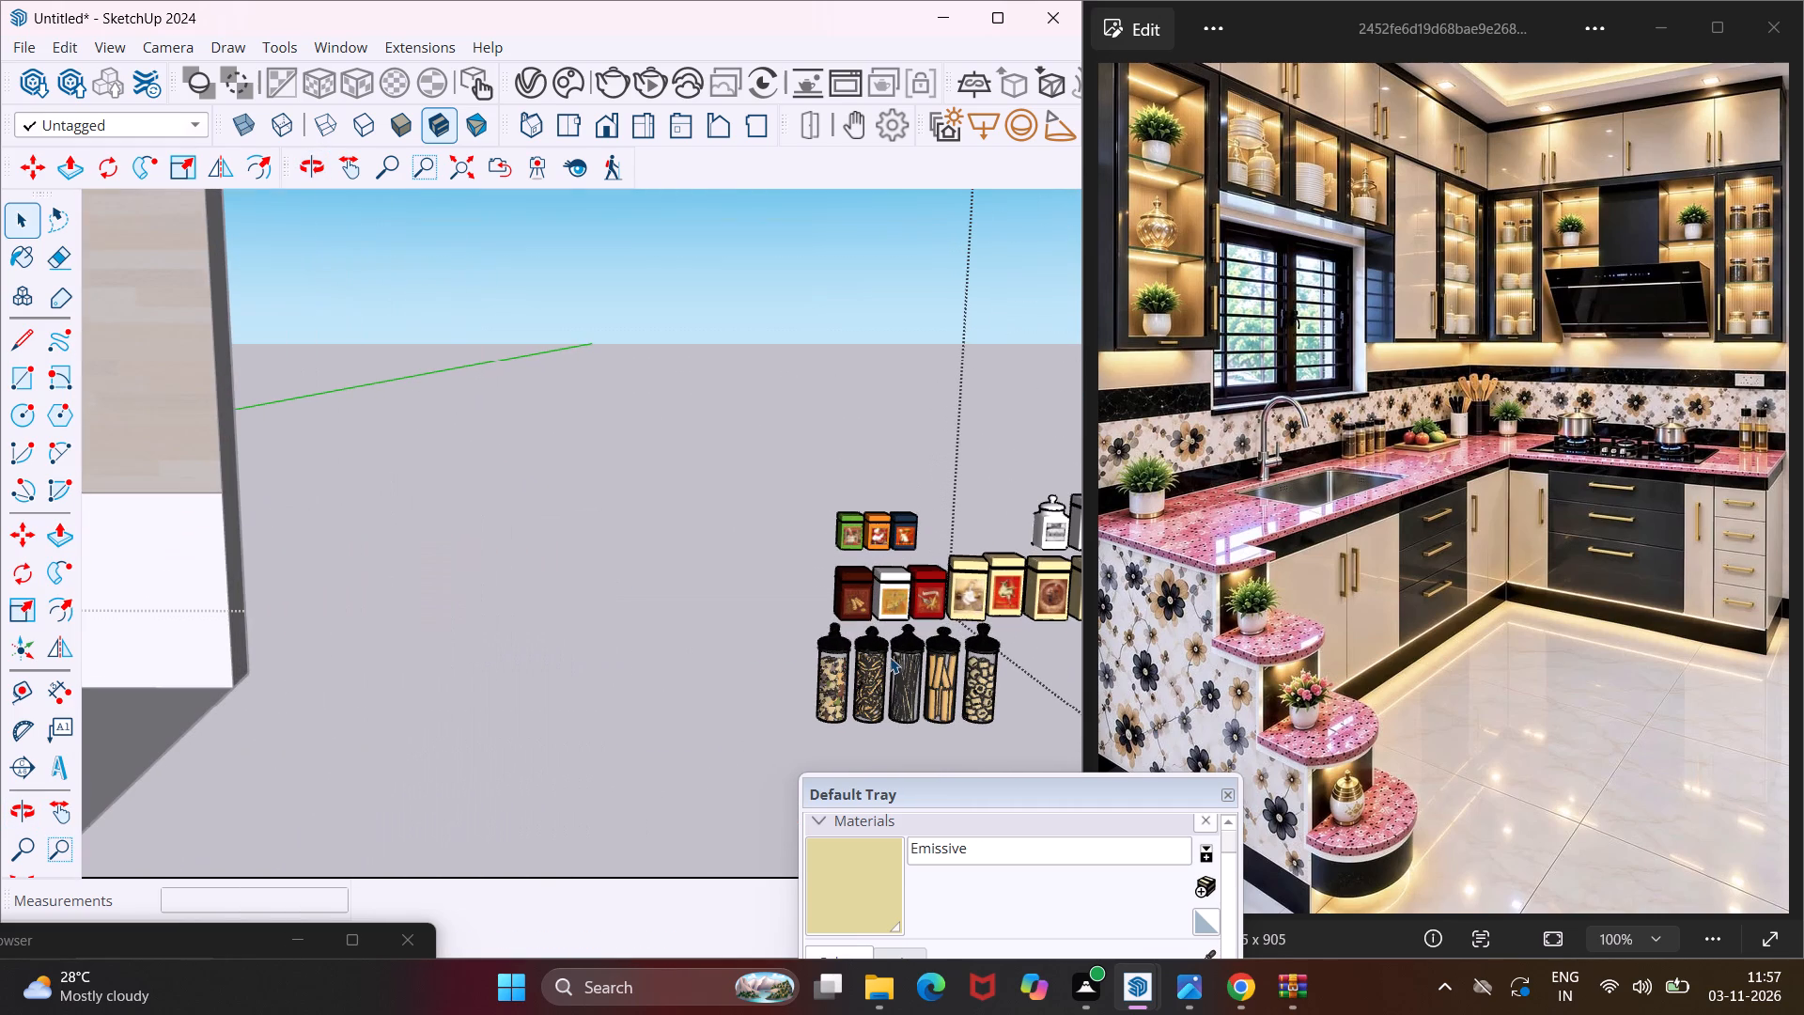
left_click(846, 680)
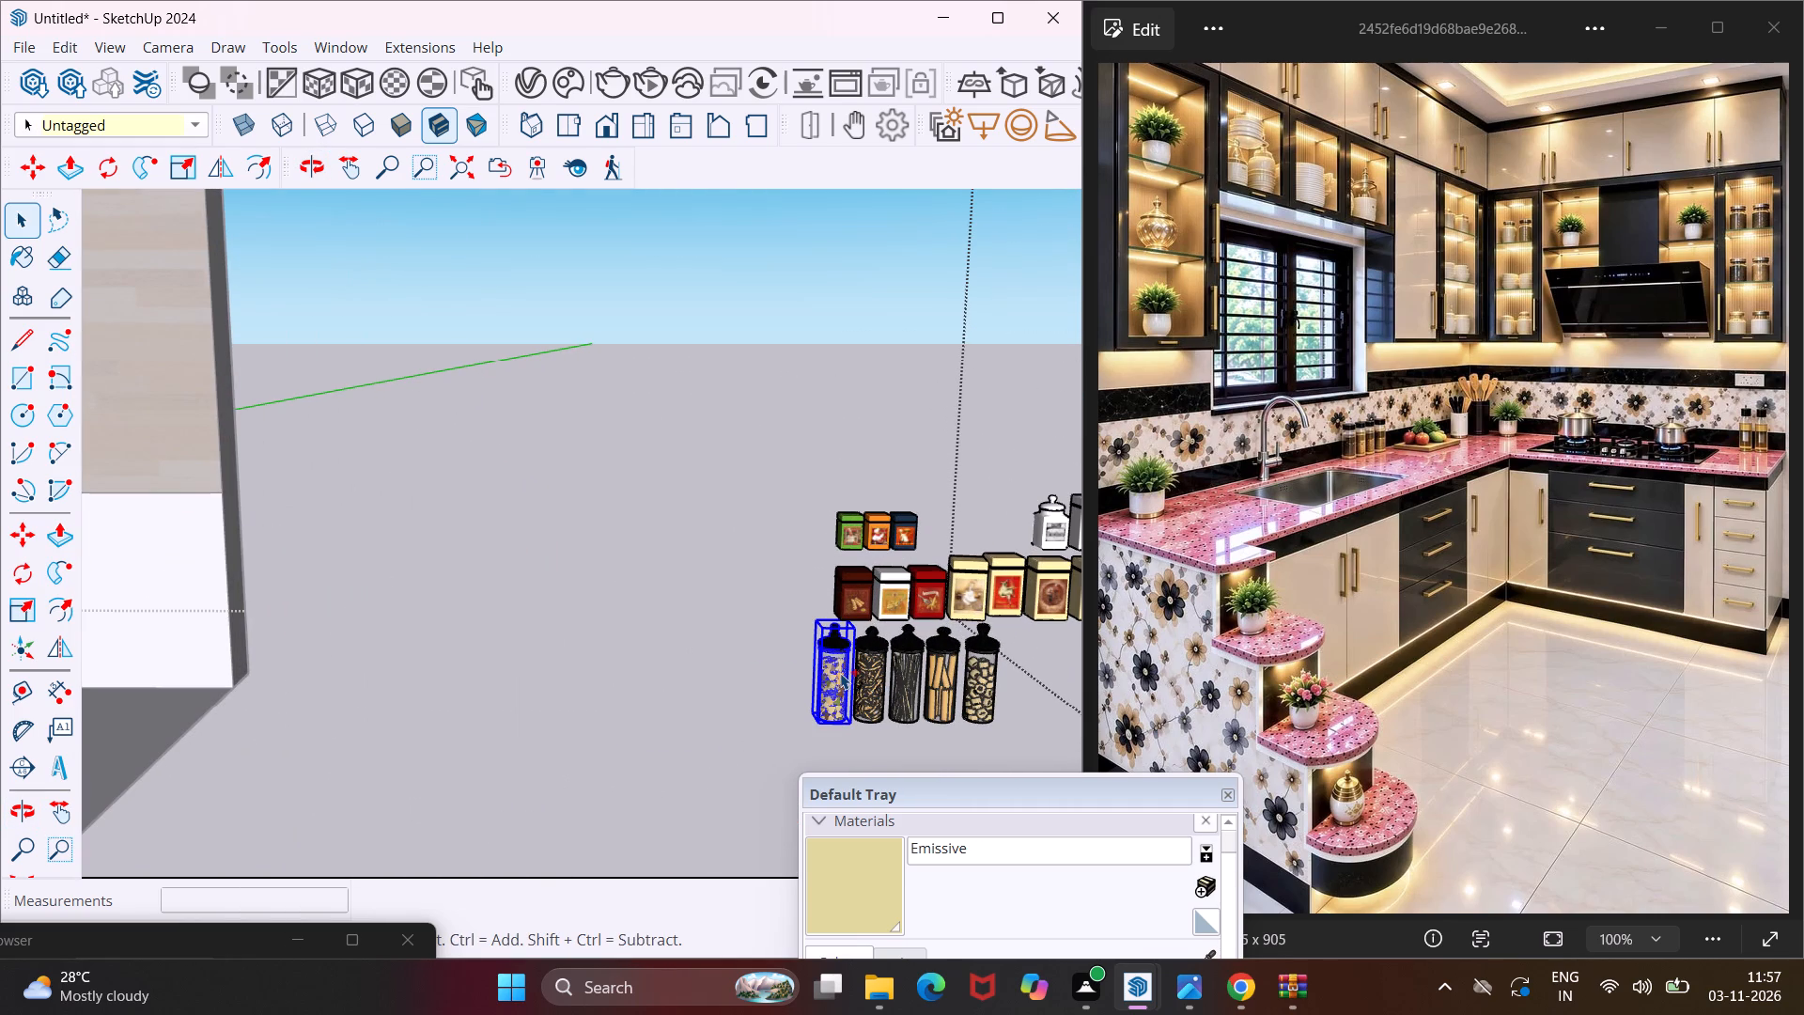
left_click(872, 695, "ctrl")
left_click(914, 699, "ctrl")
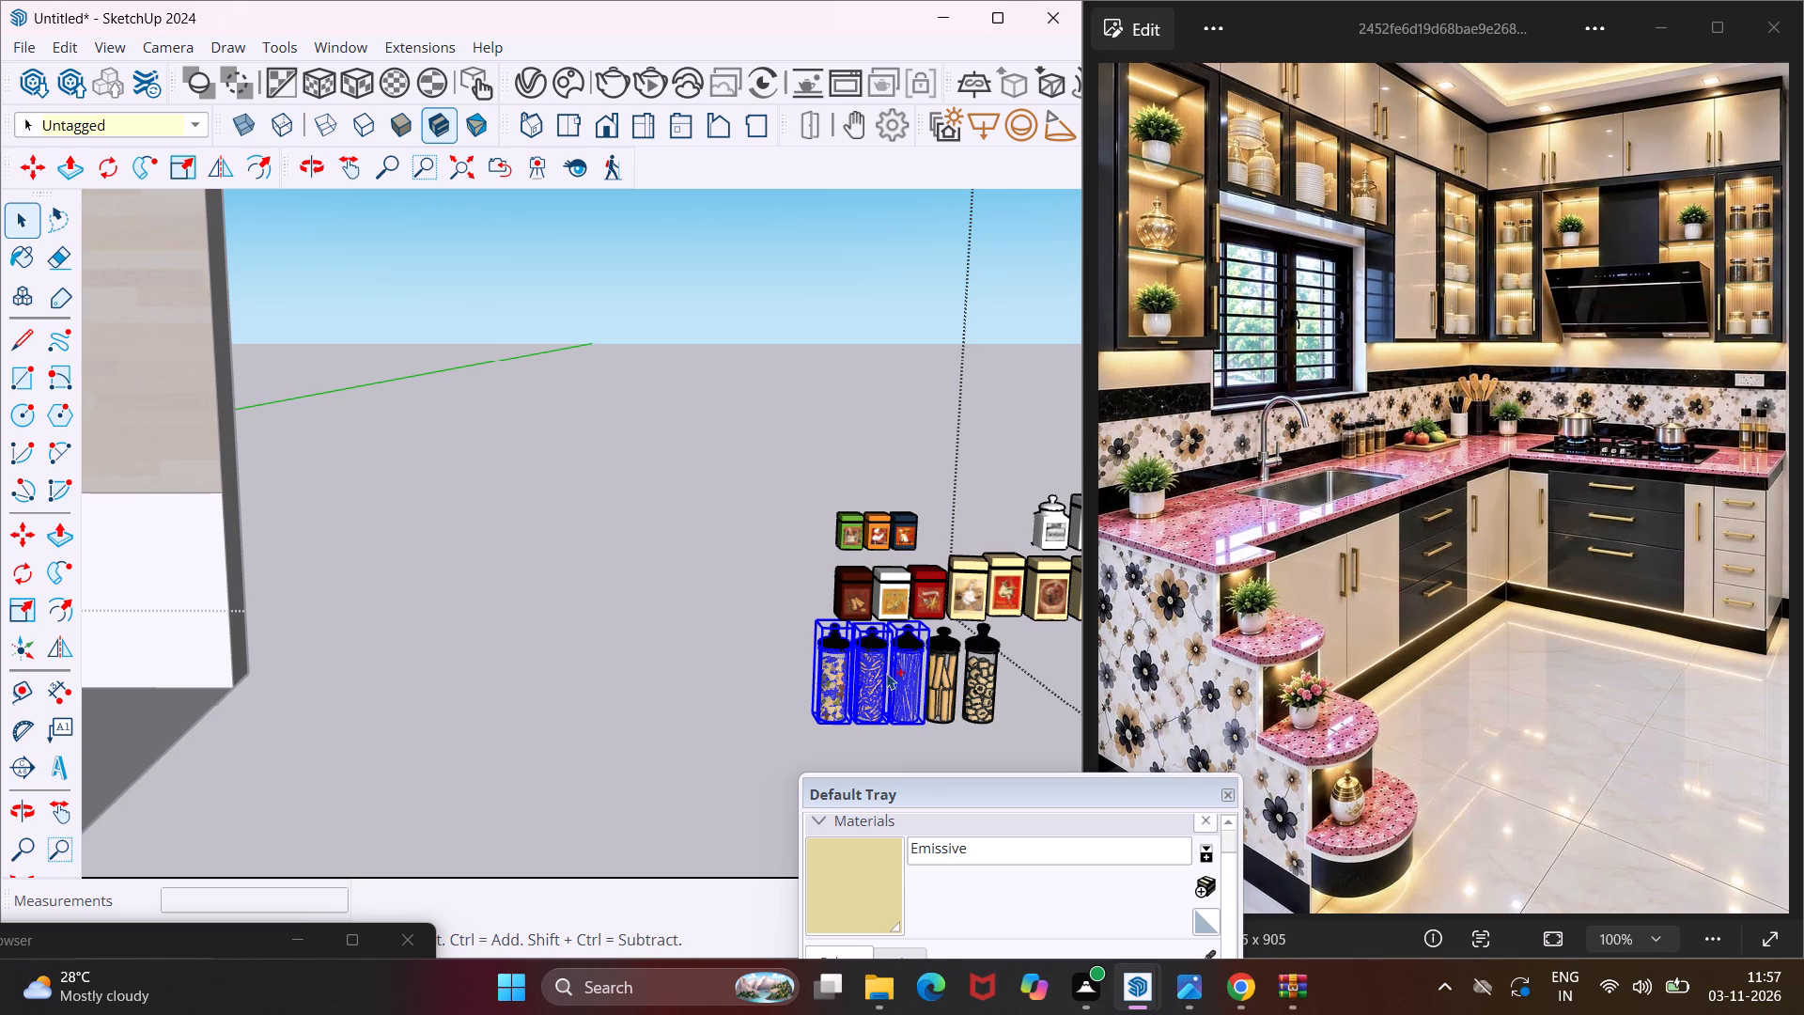
scroll(685, 613, "down", 4)
scroll(694, 496, "down", 2)
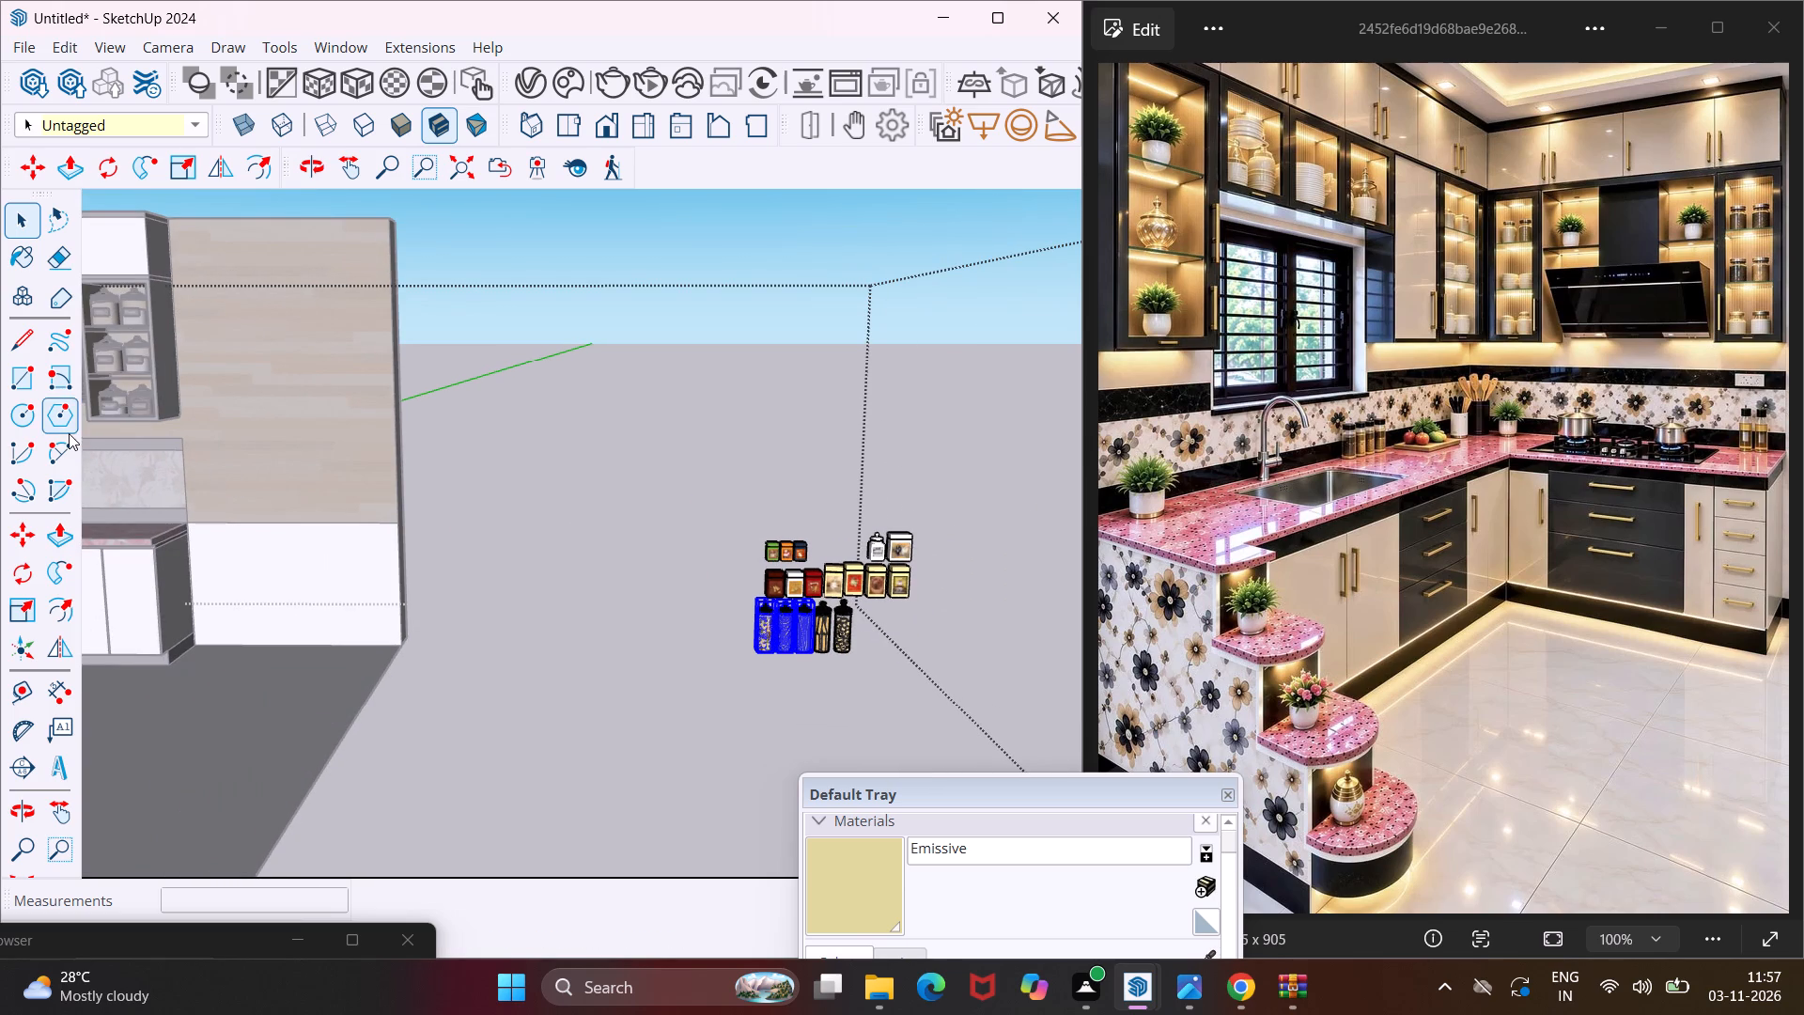
left_click(12, 583)
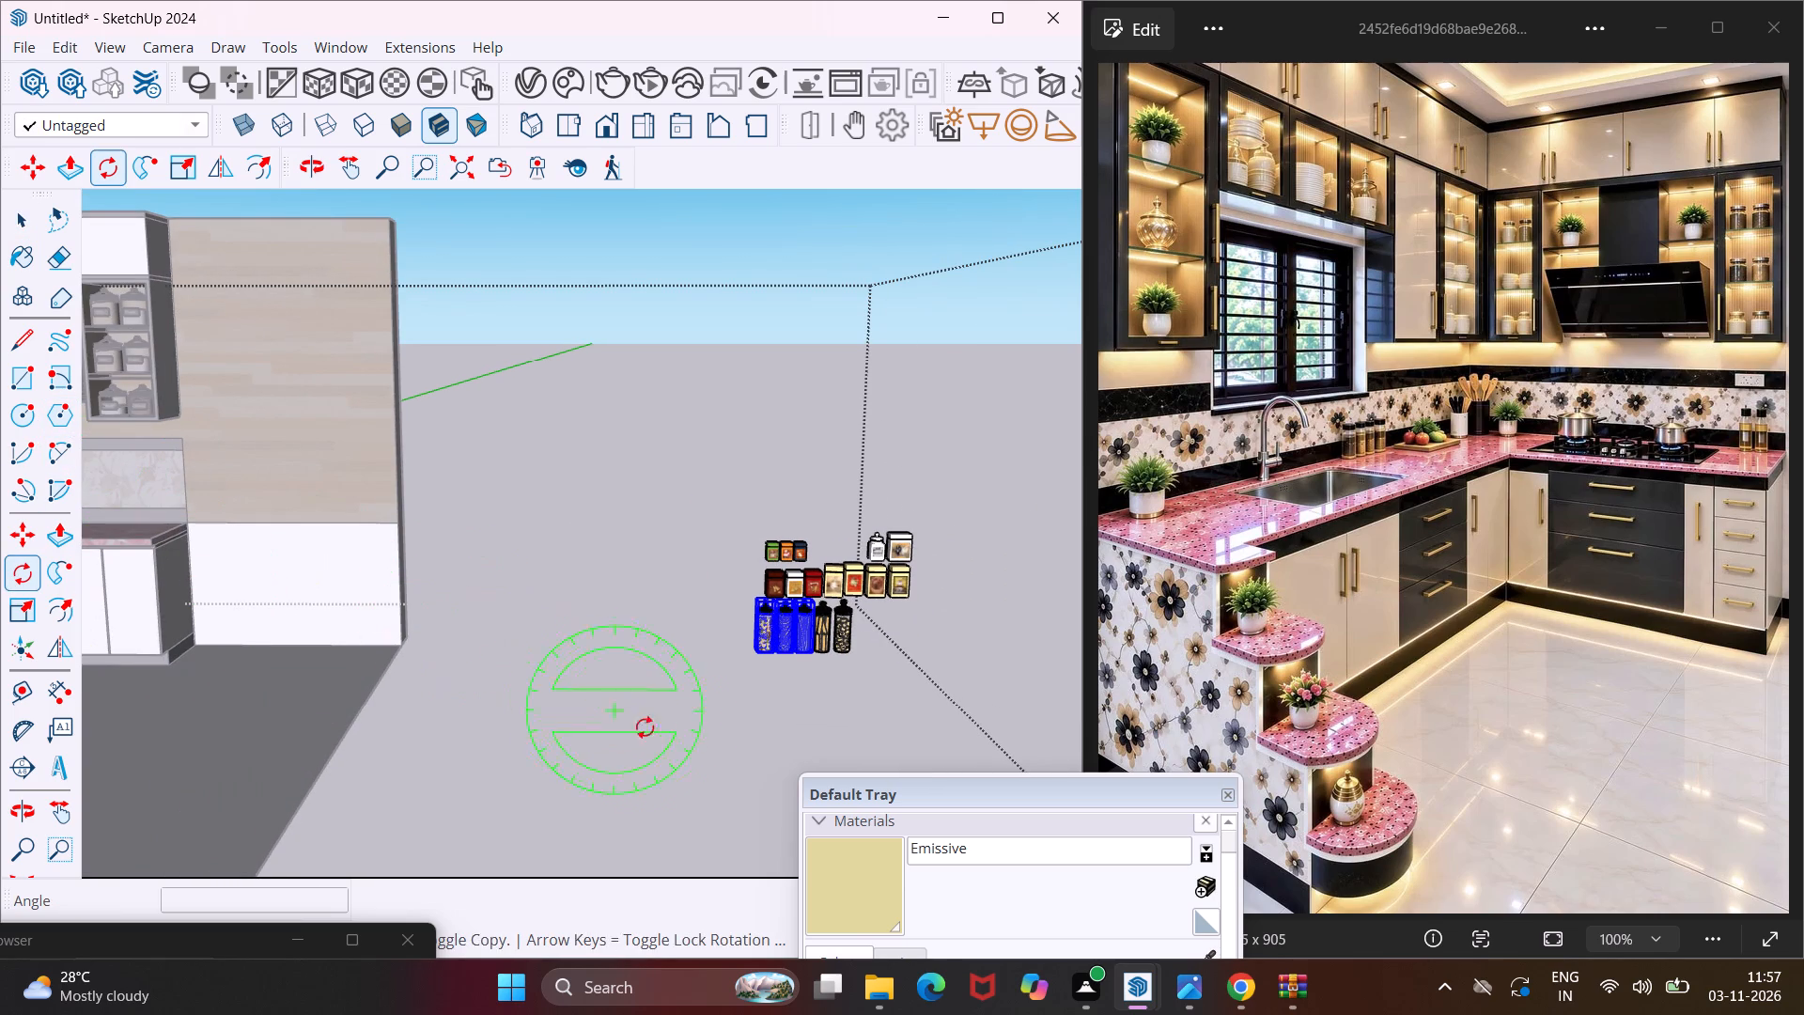
scroll(743, 693, "up", 2)
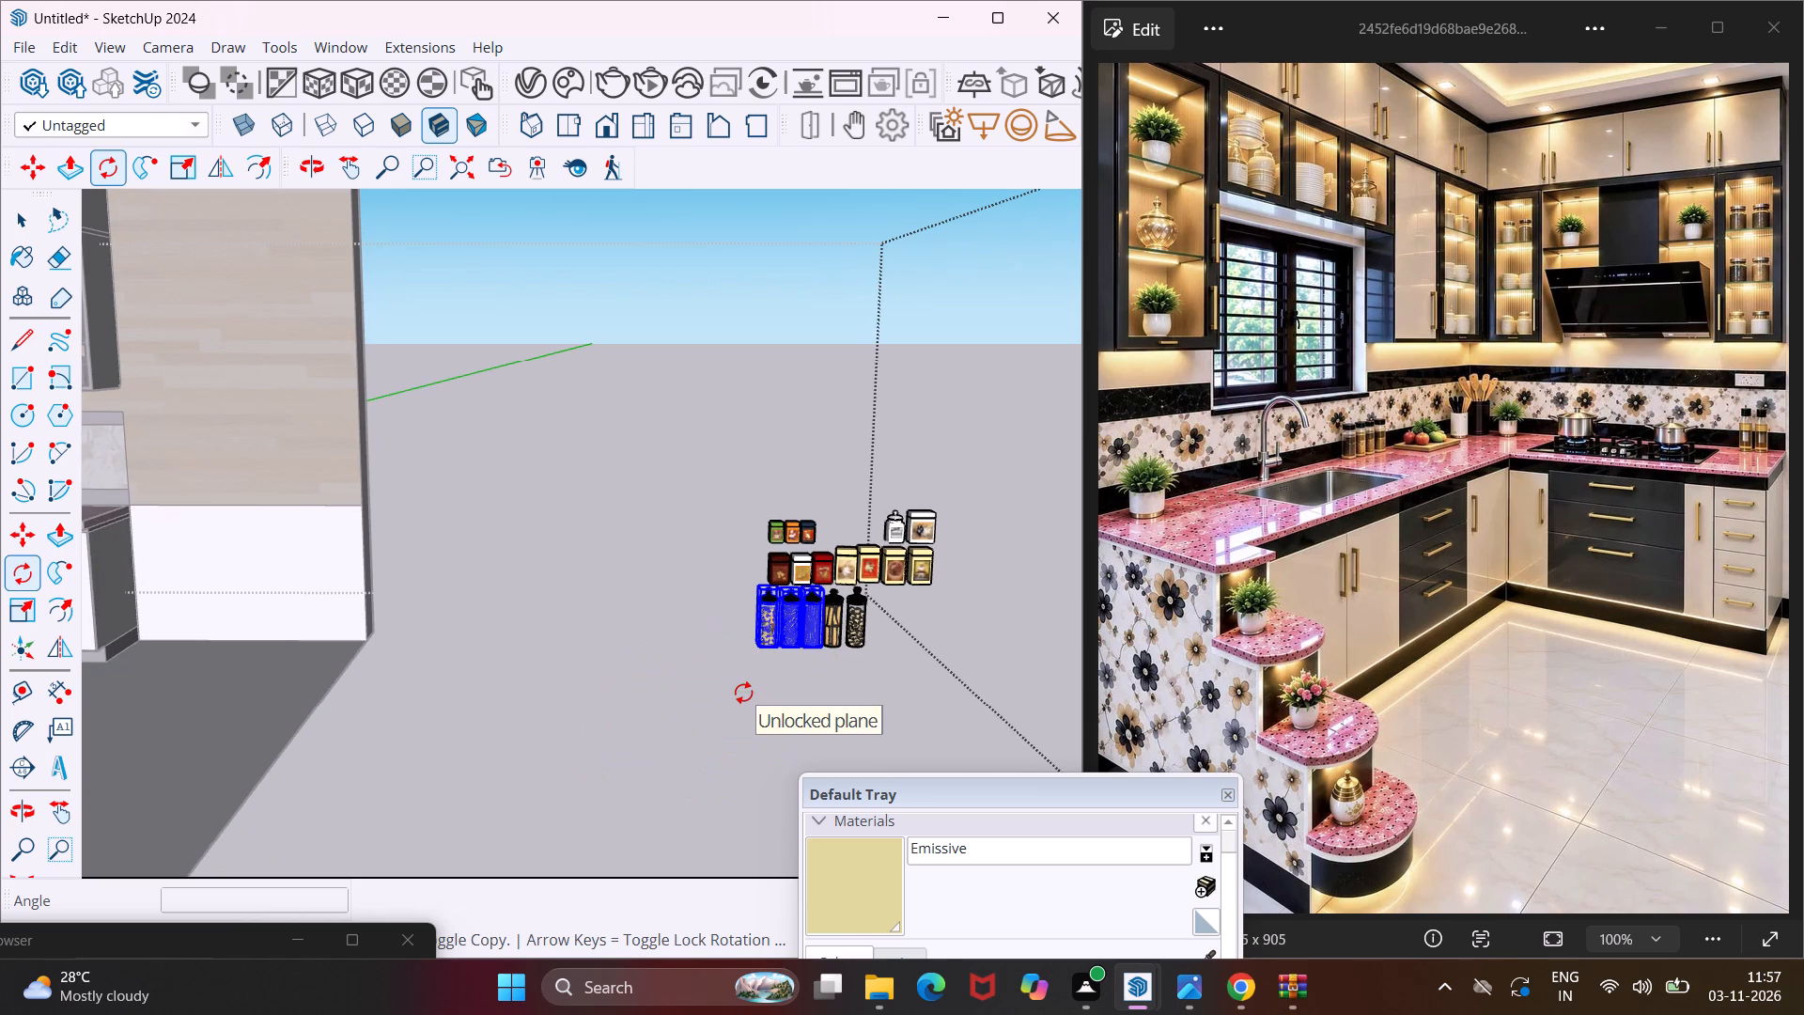
key("Down")
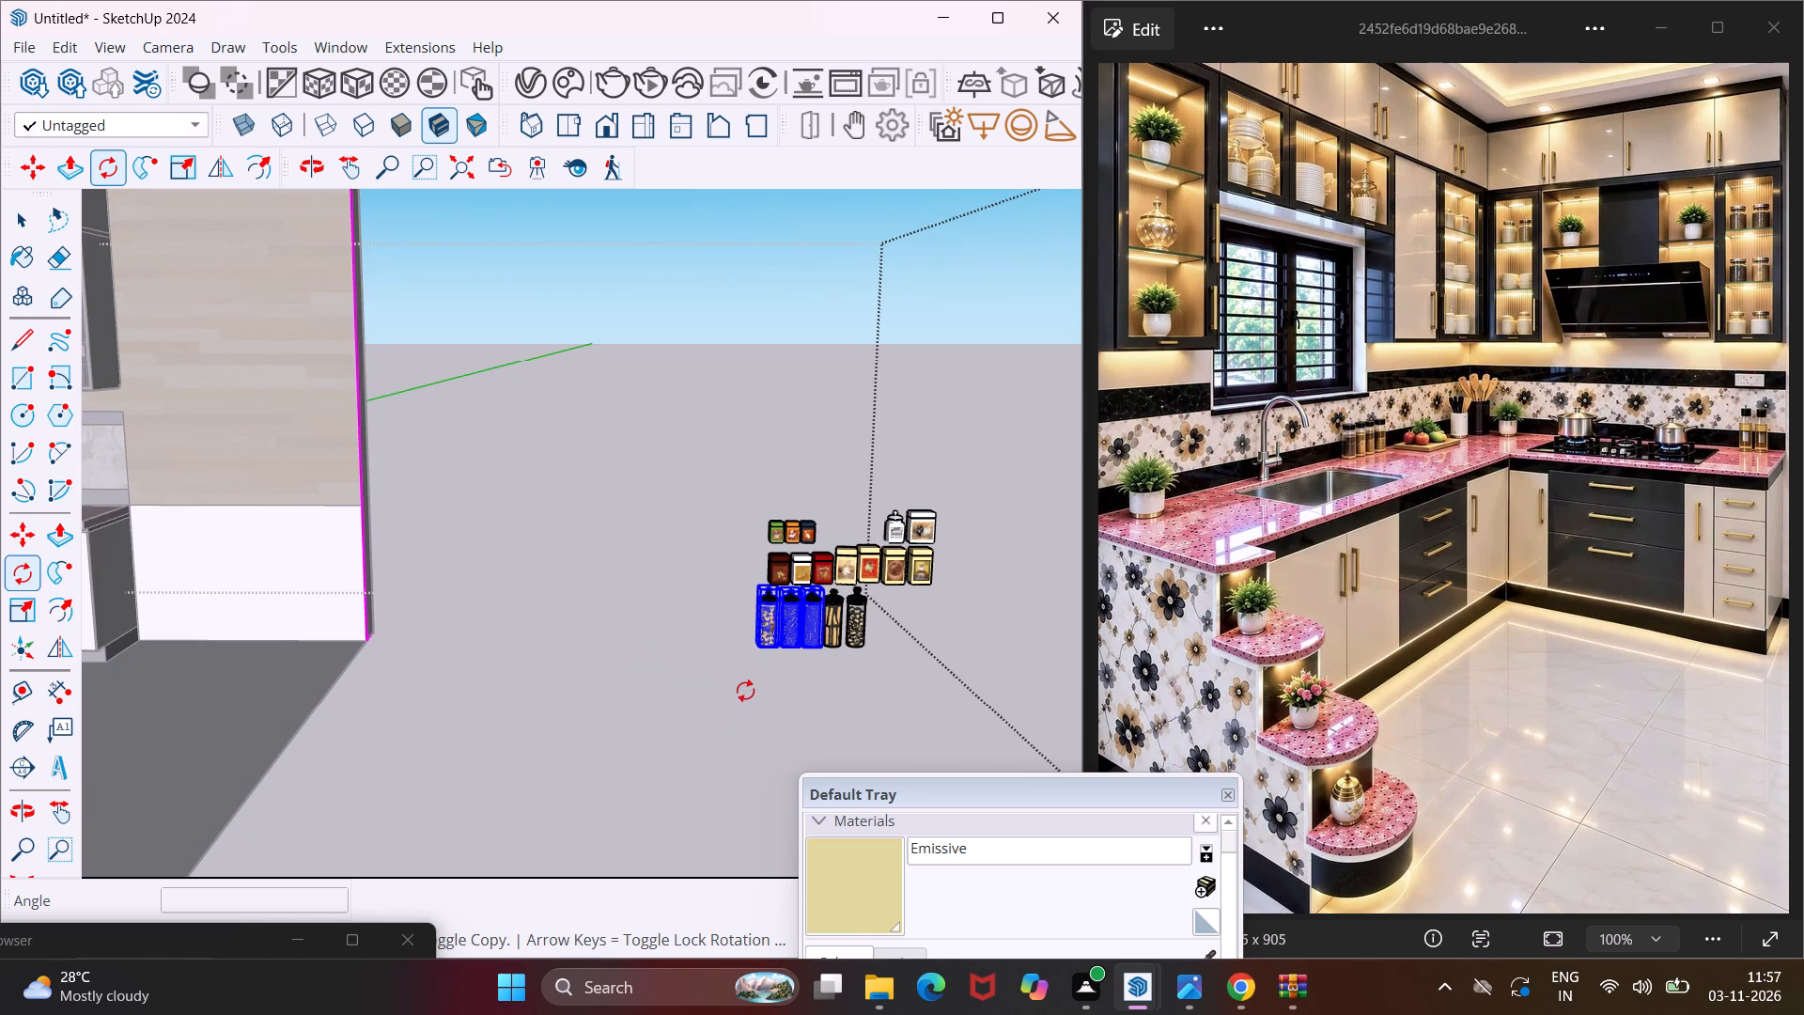
middle_click_drag(739, 692, 774, 759)
scroll(789, 709, "up", 6)
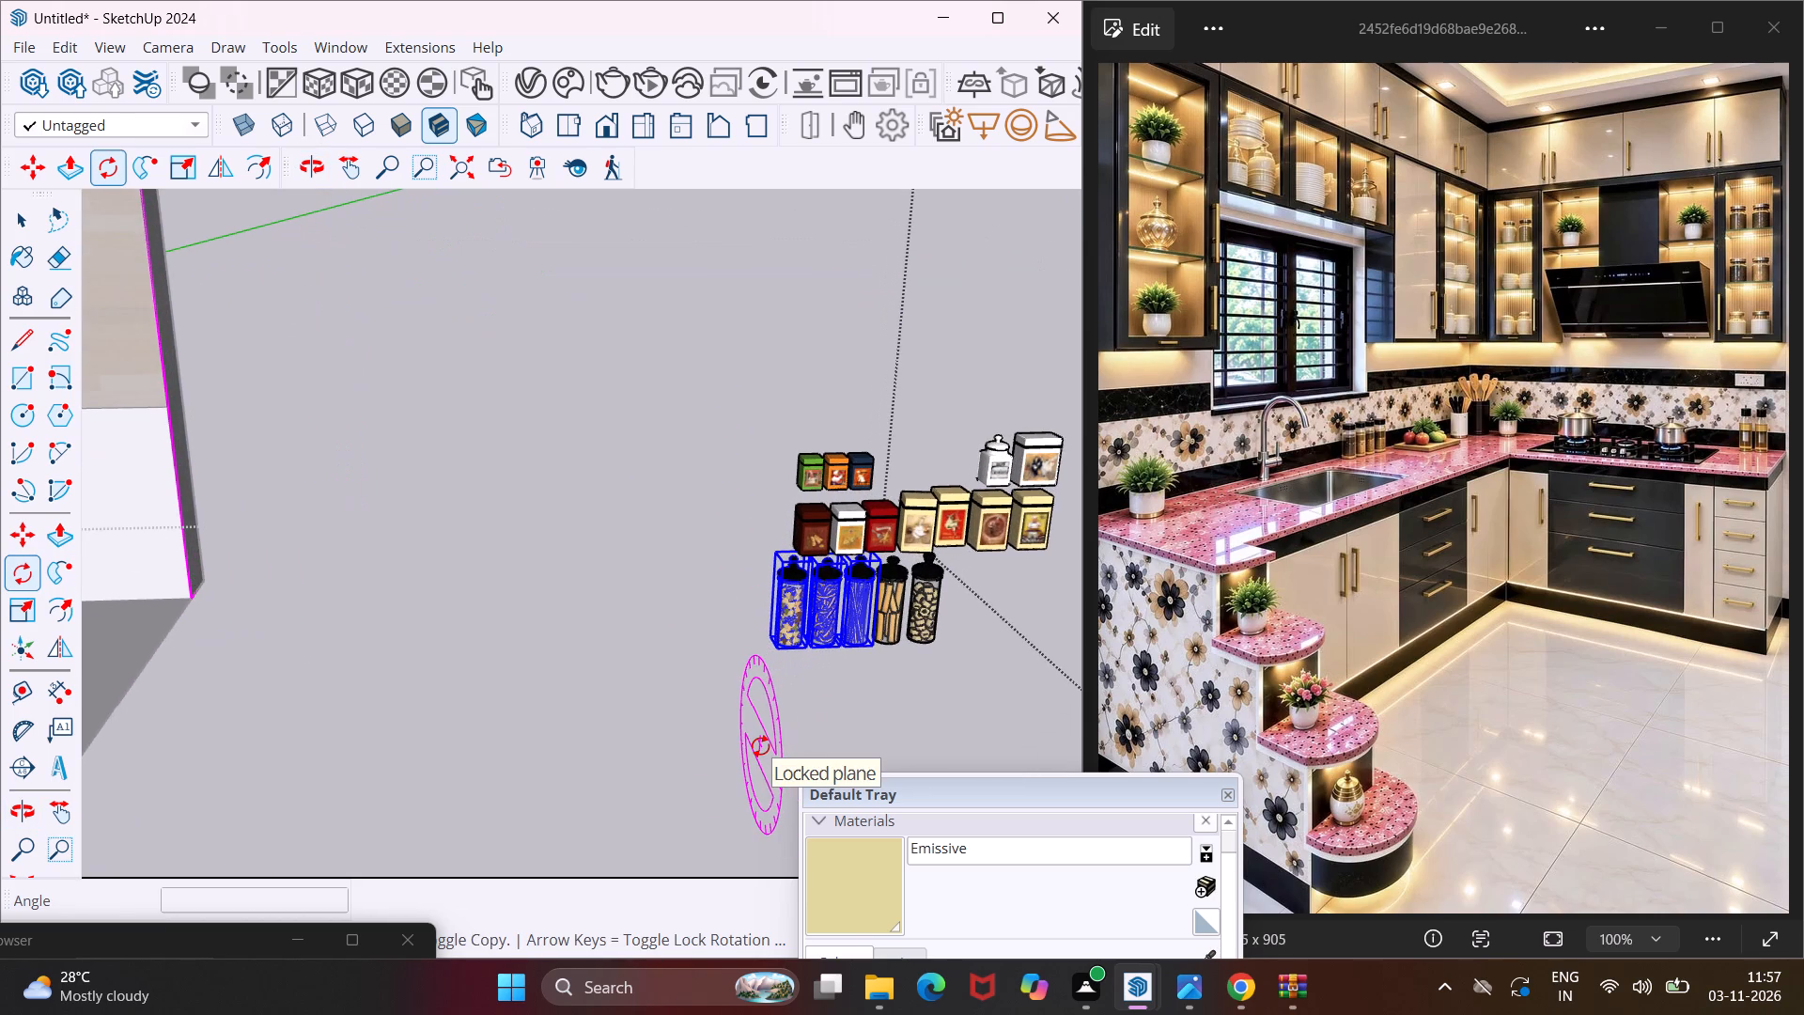
key("Down")
left_click(760, 746)
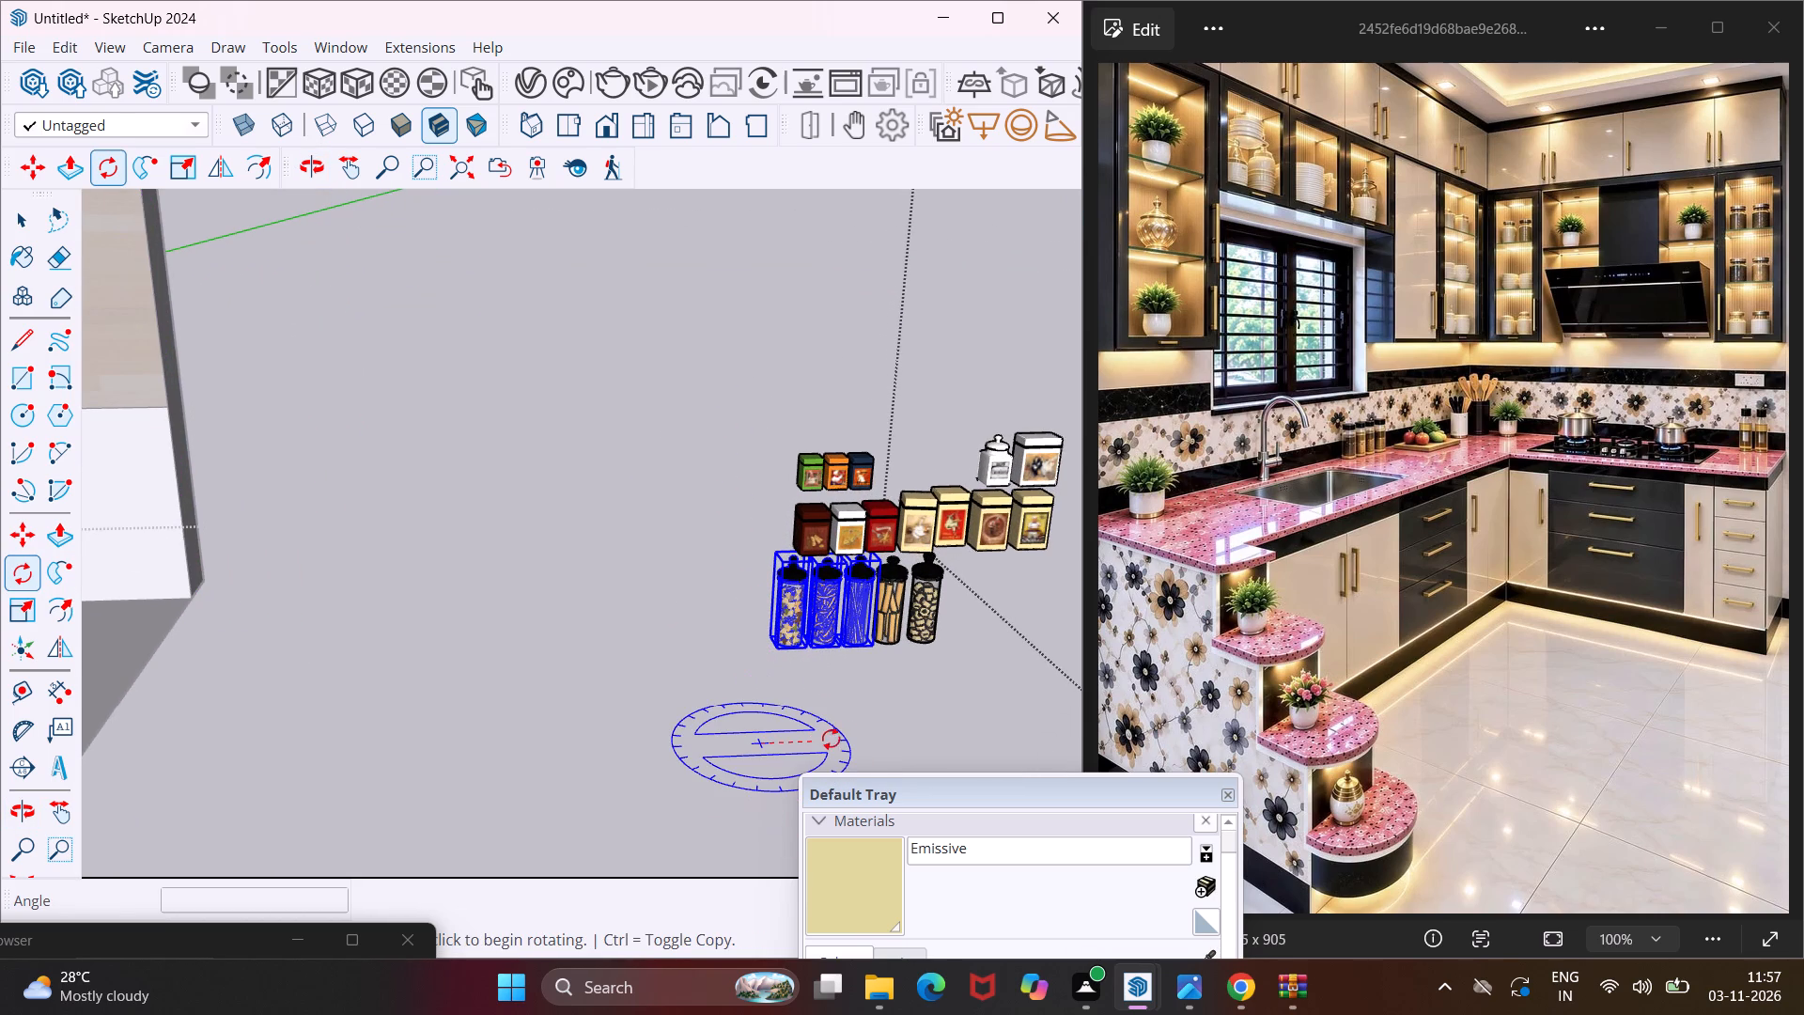
left_click(862, 734)
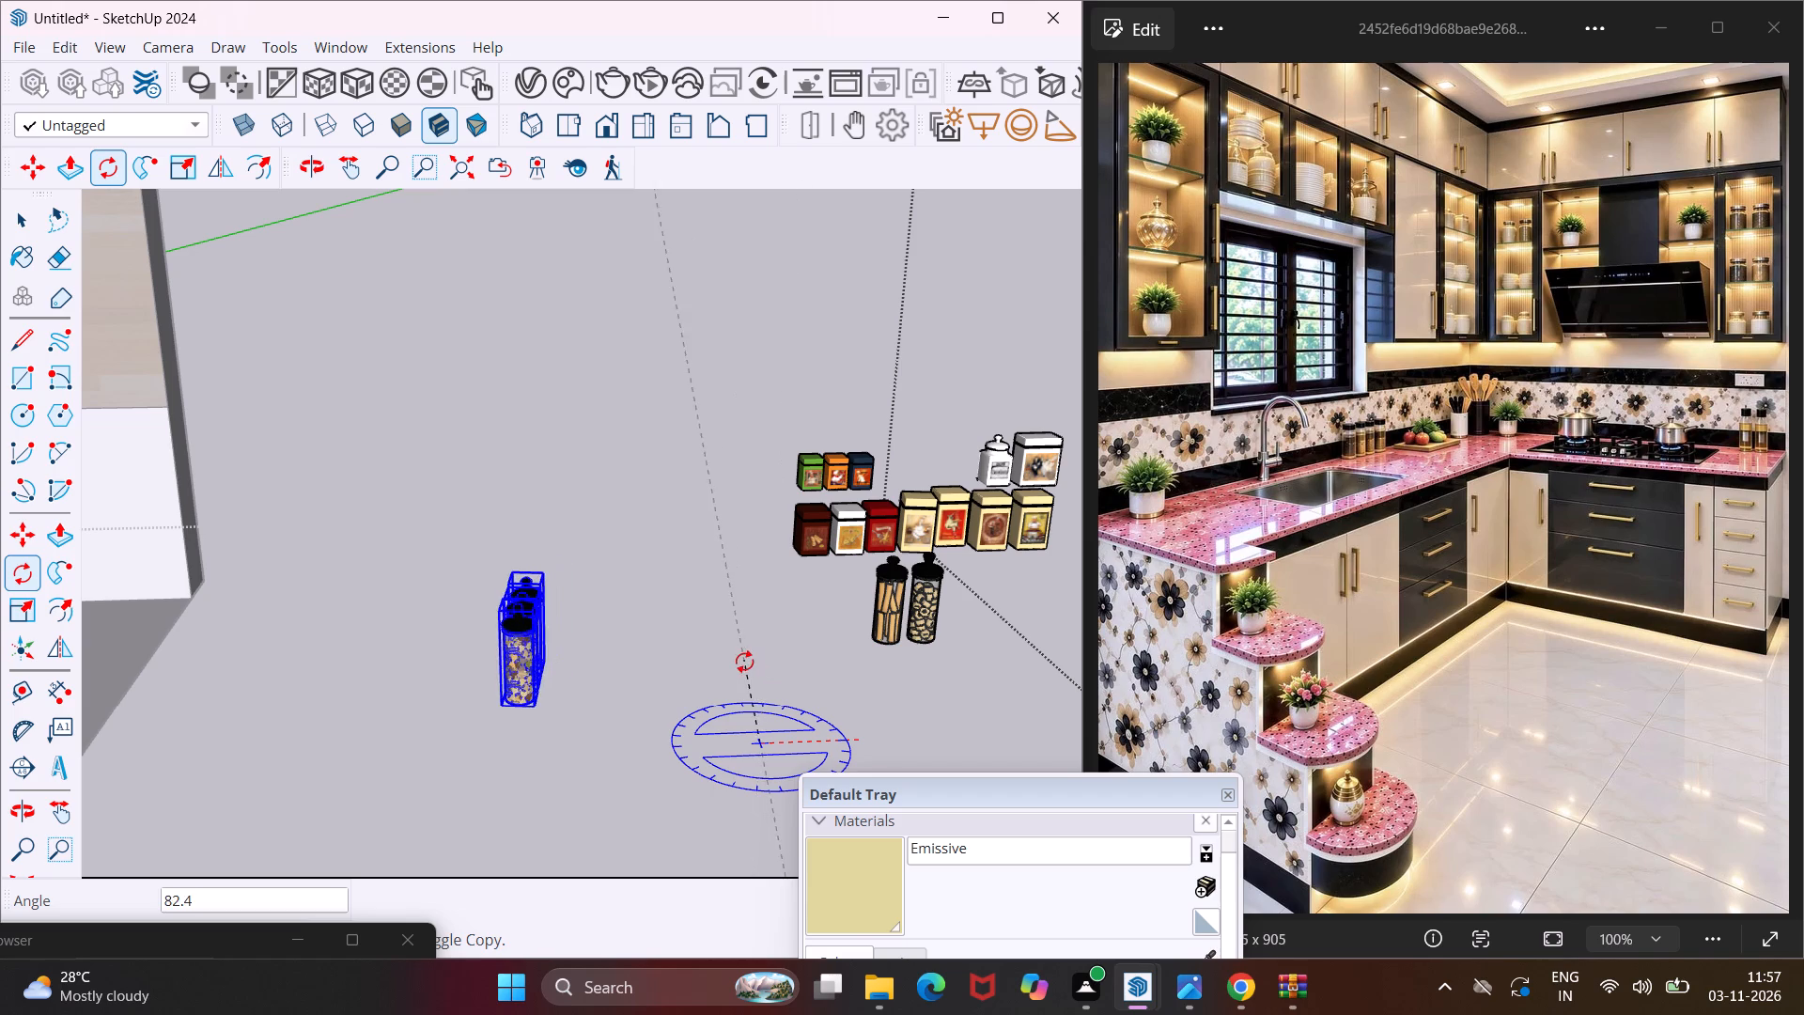
left_click(729, 663)
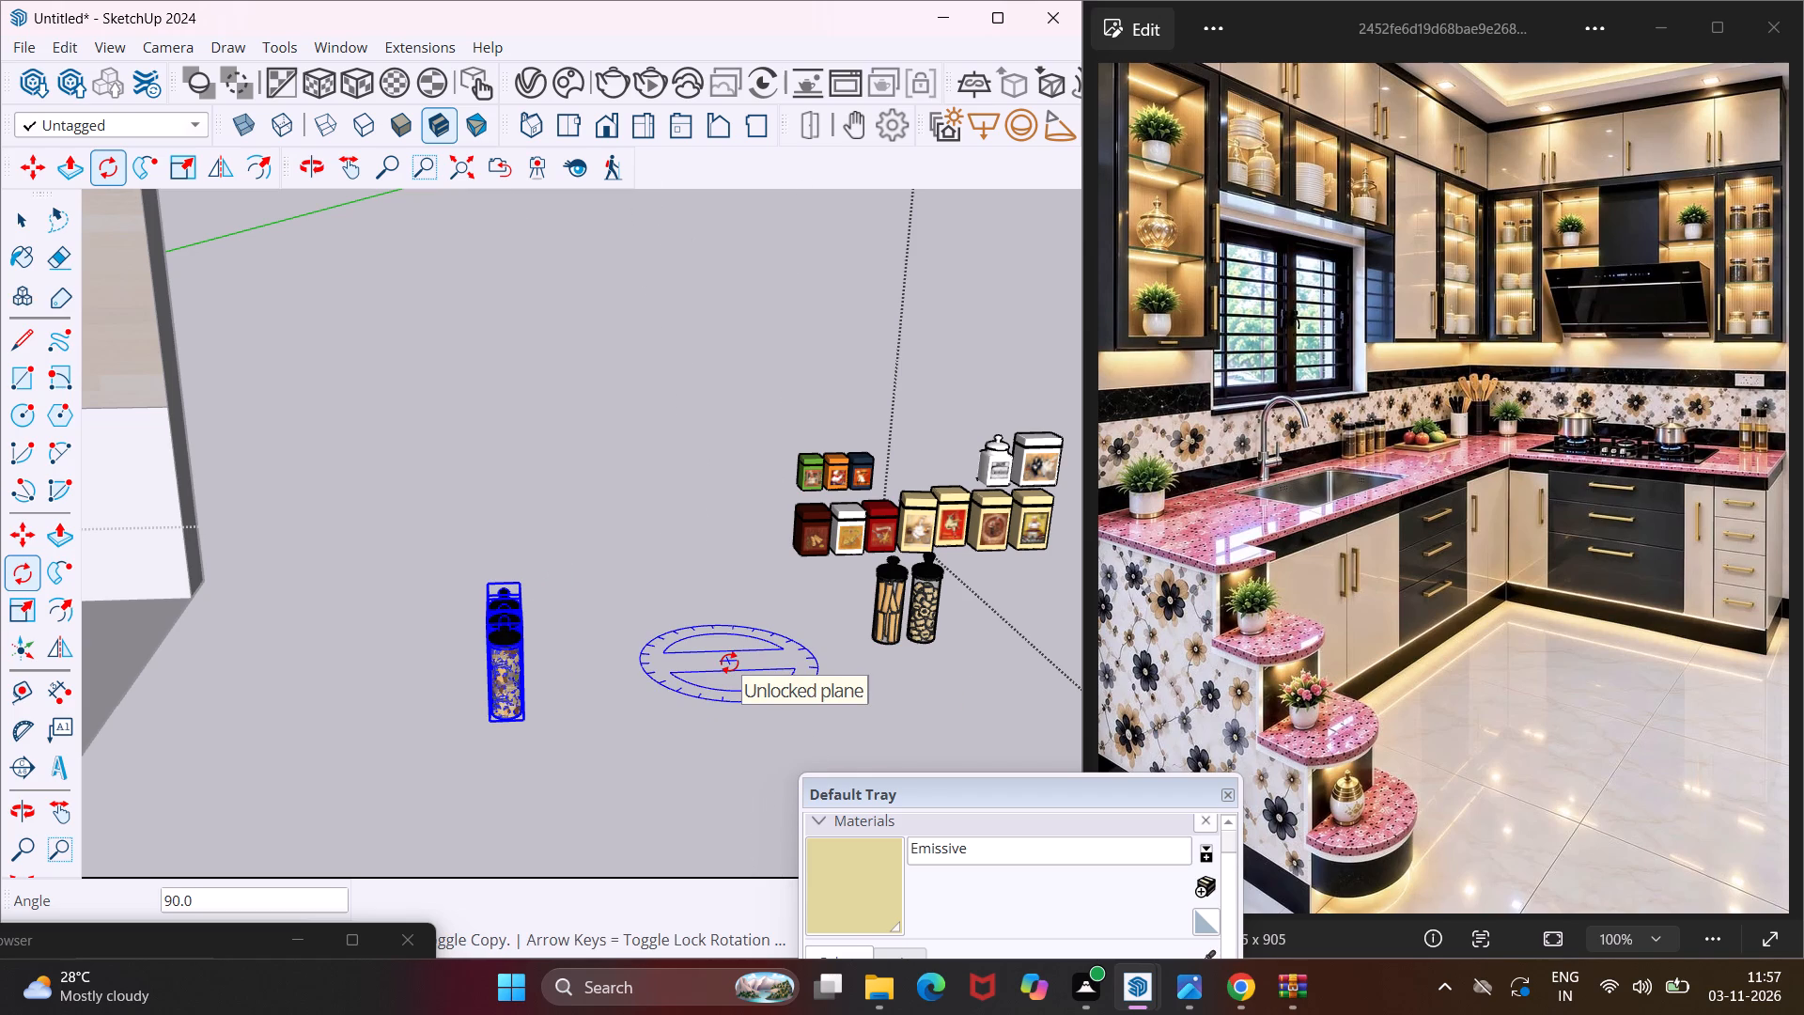
Move the three rotated pasta jars onto the upper shelf of the open wall cabinet on the window wall, next to the corner.
key("m")
scroll(508, 733, "up", 5)
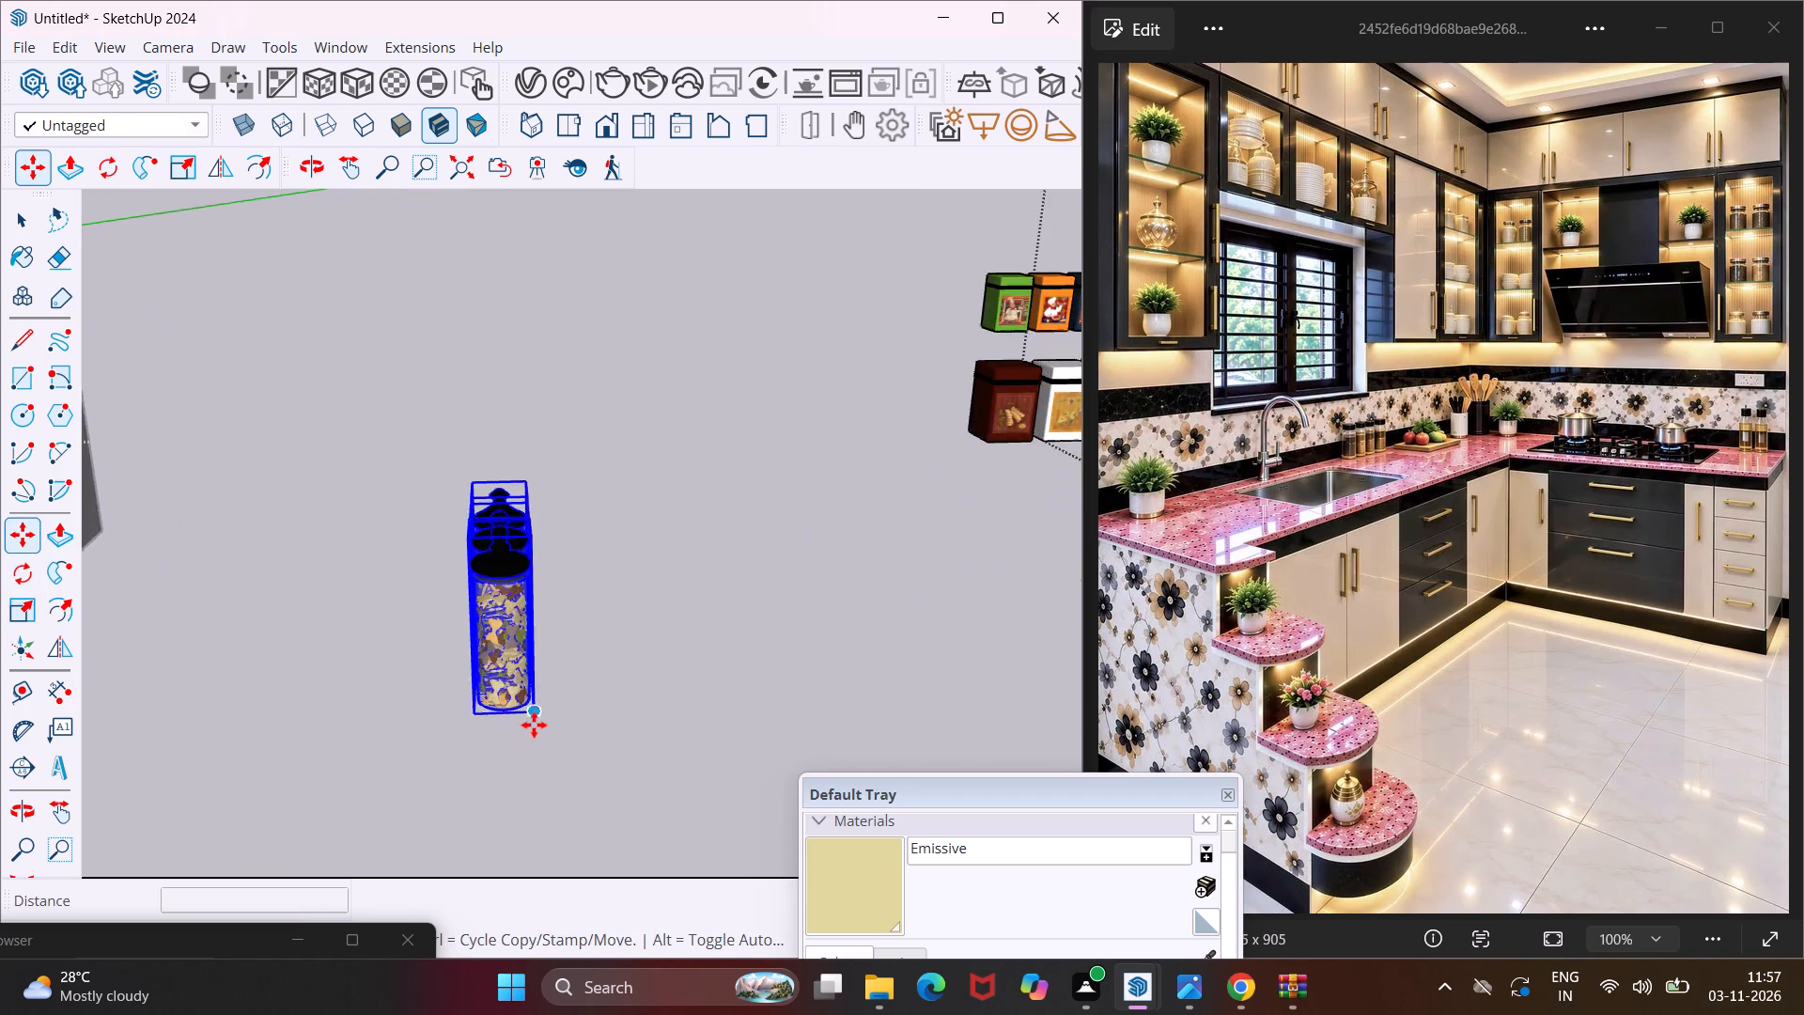
scroll(534, 725, "up", 2)
left_click(537, 705)
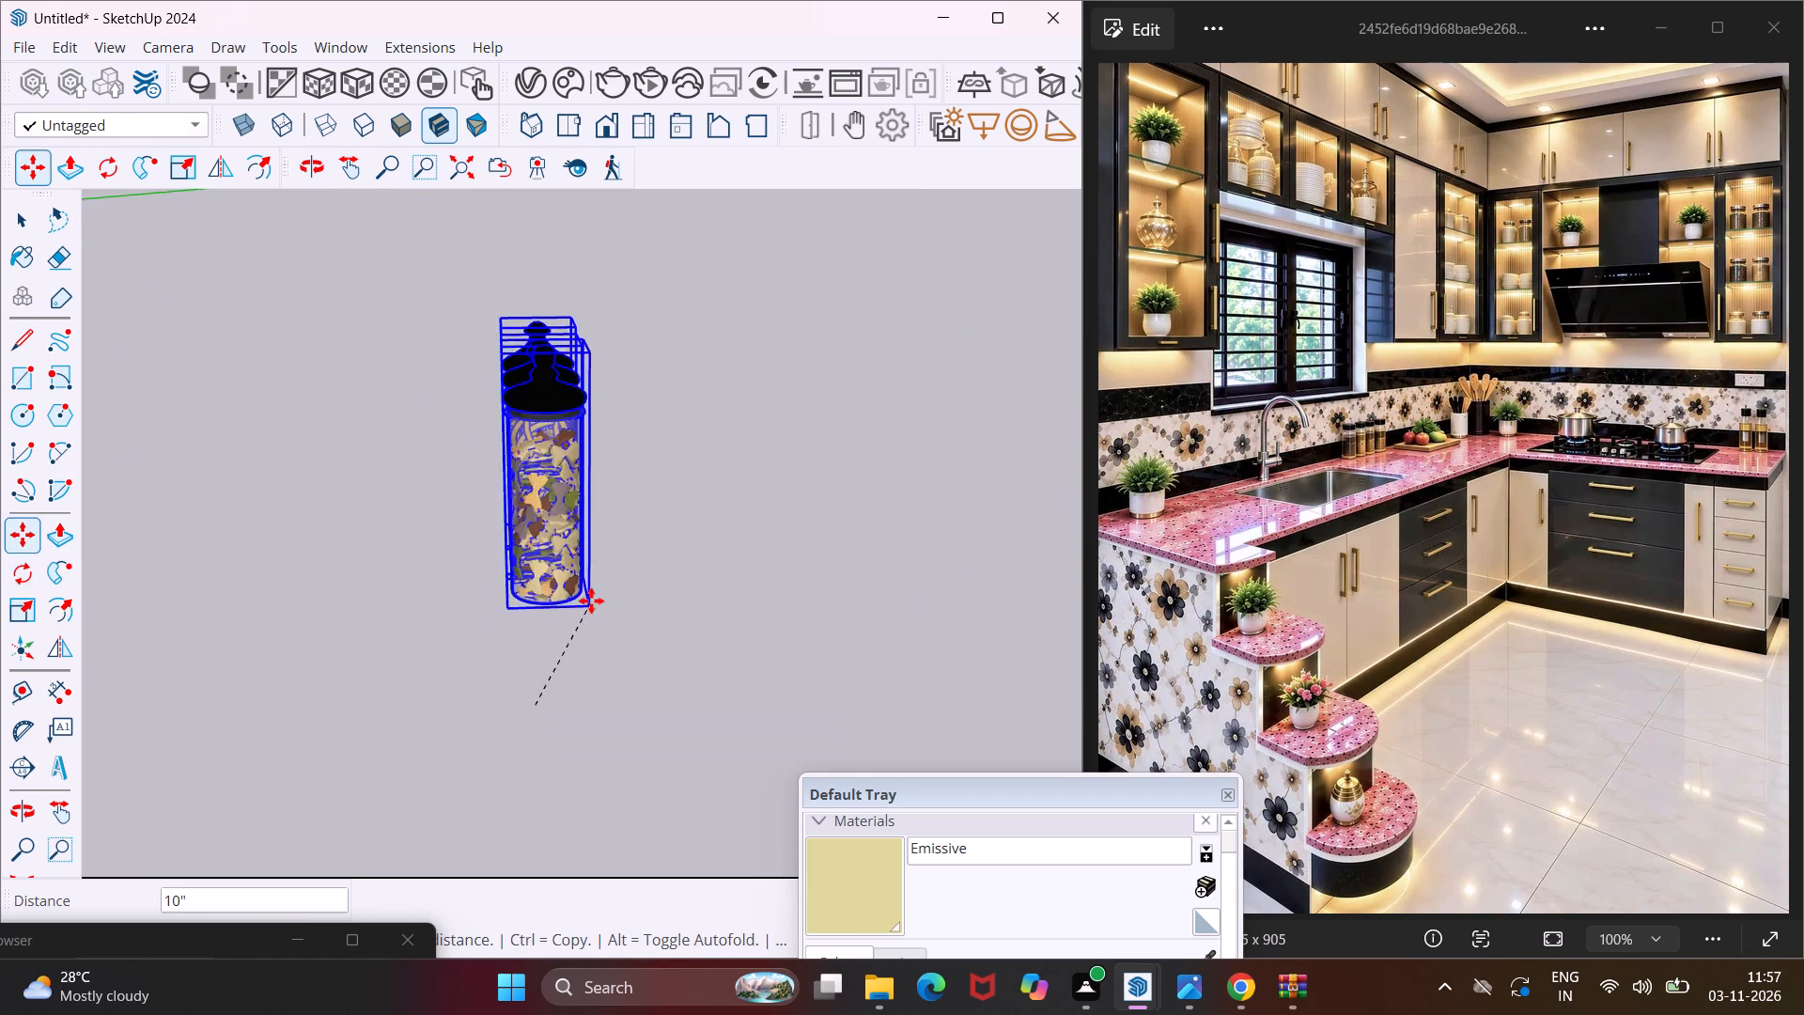
scroll(591, 601, "down", 18)
scroll(592, 601, "down", 5)
middle_click_drag(579, 620, 560, 623)
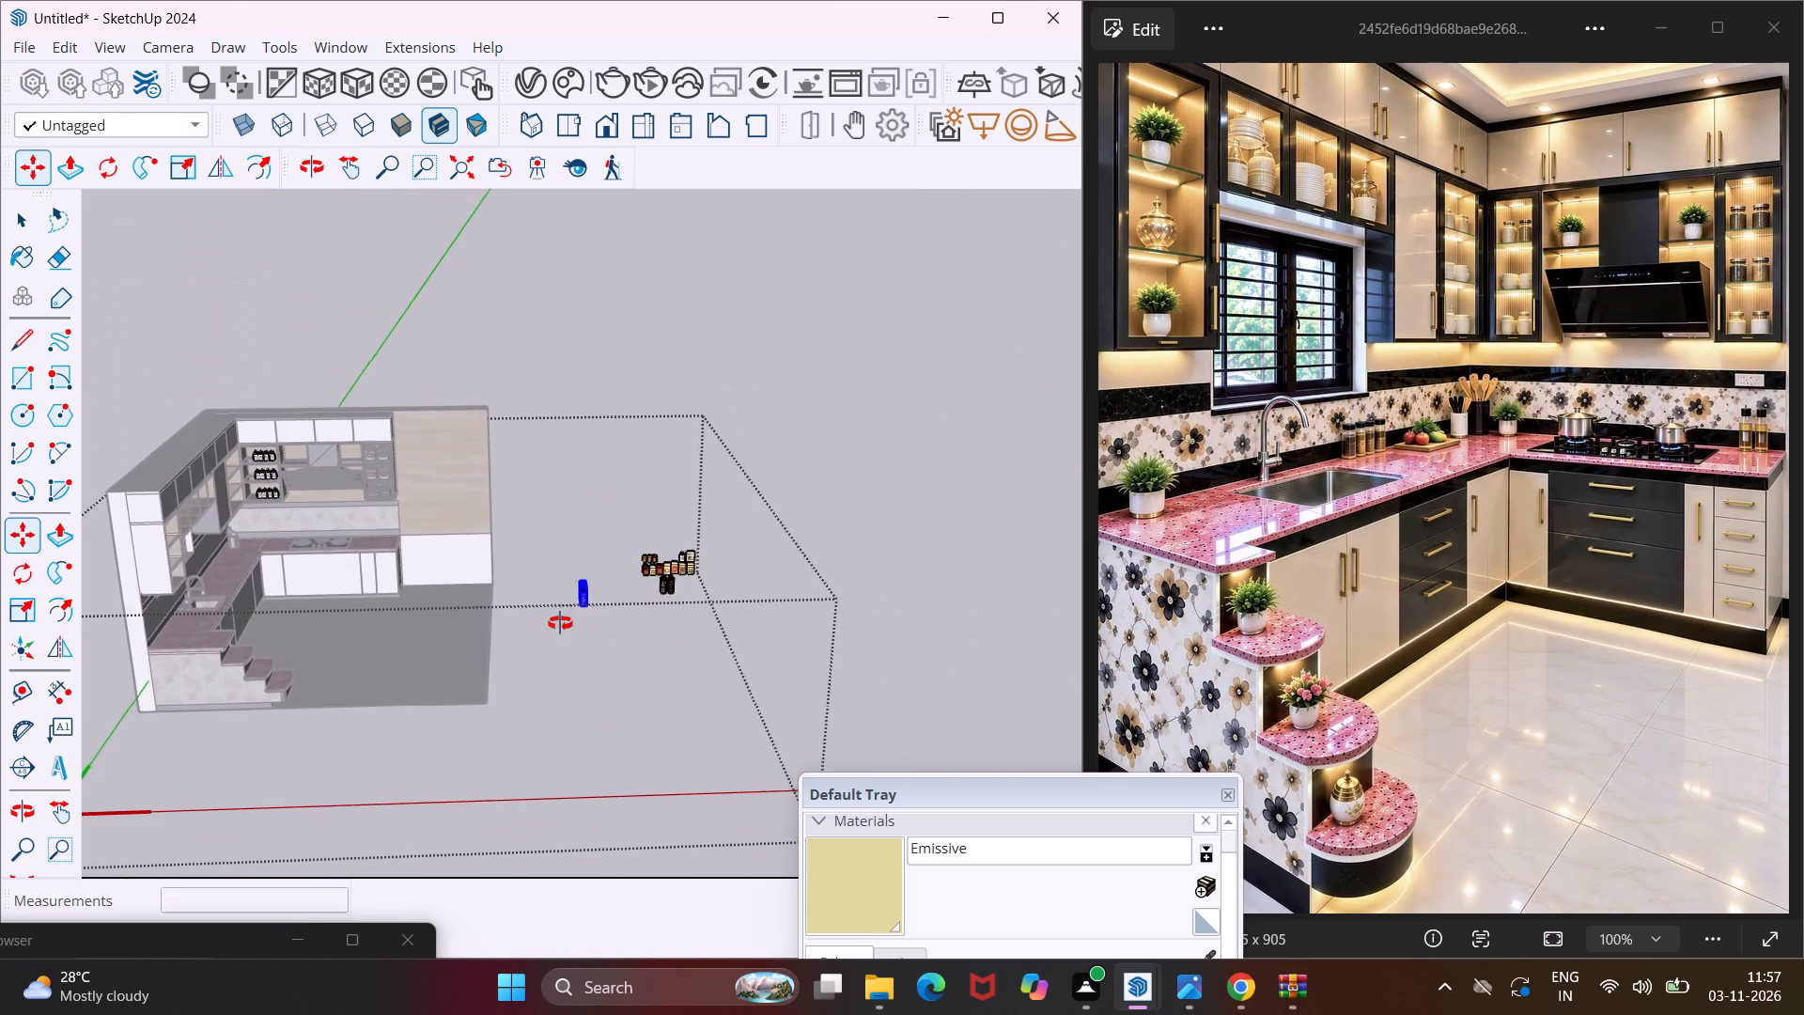
middle_click_drag(560, 623, 336, 661)
scroll(350, 424, "up", 8)
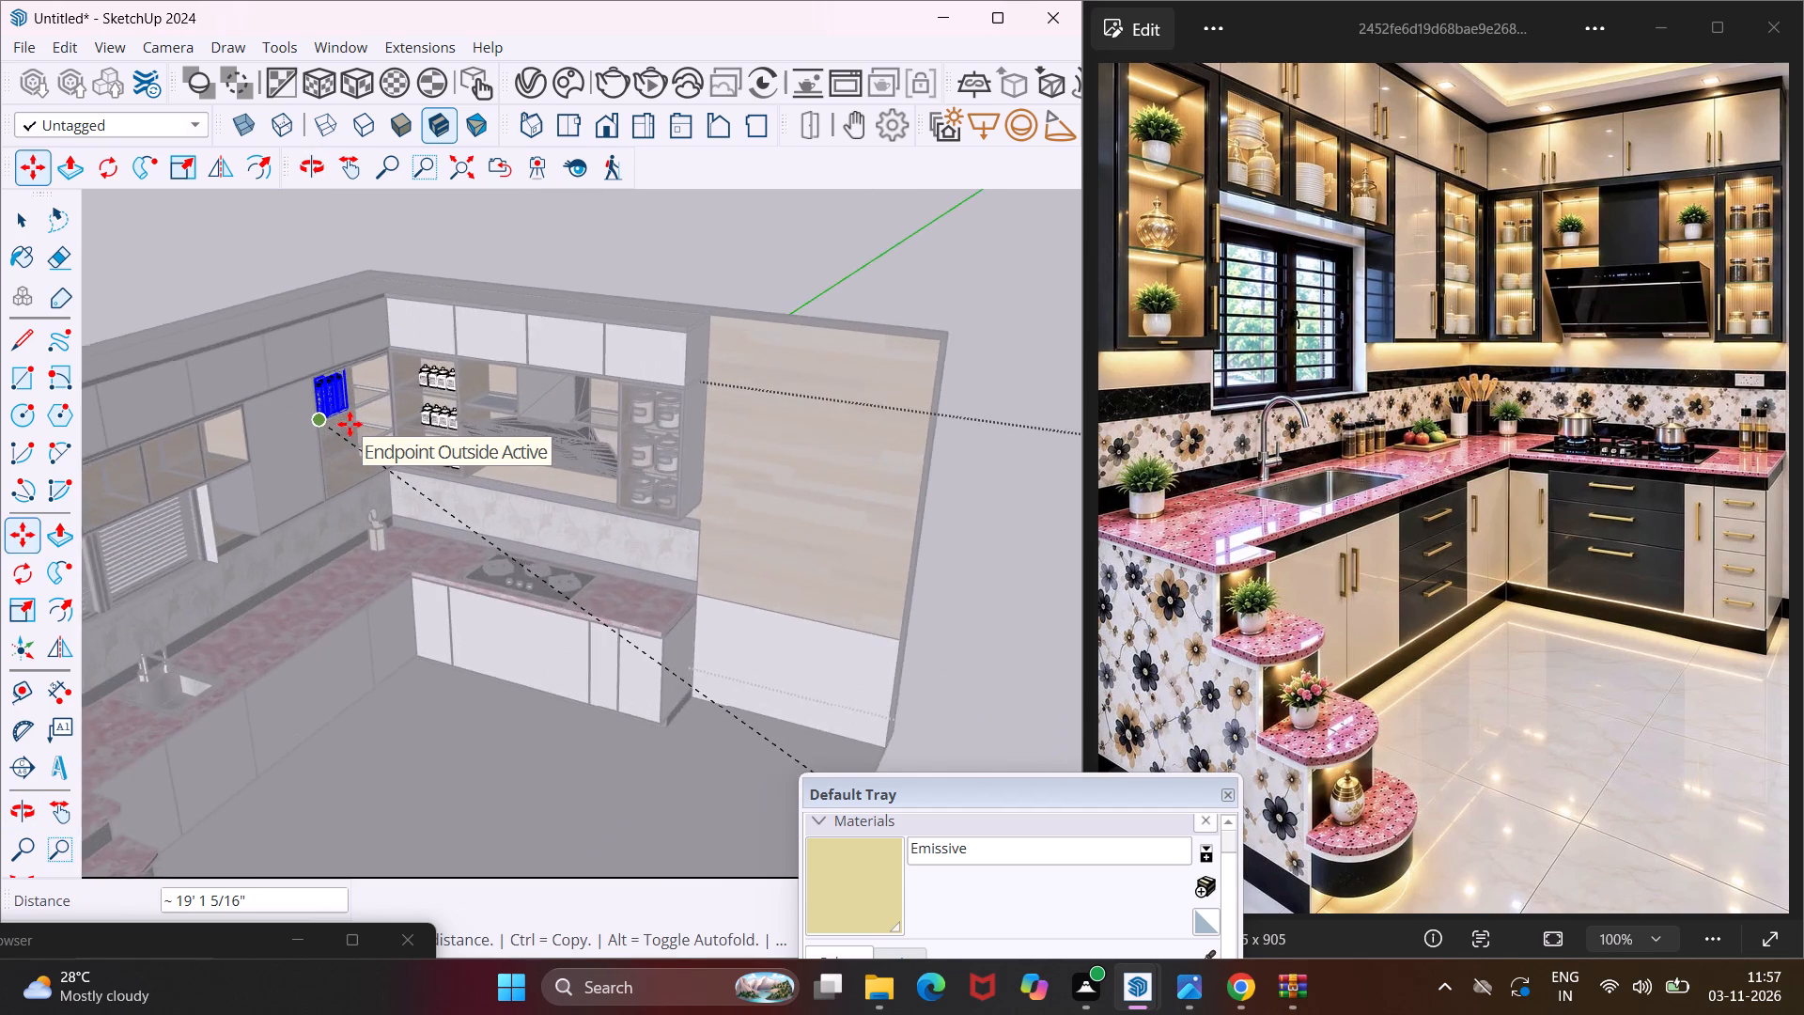
scroll(350, 424, "up", 18)
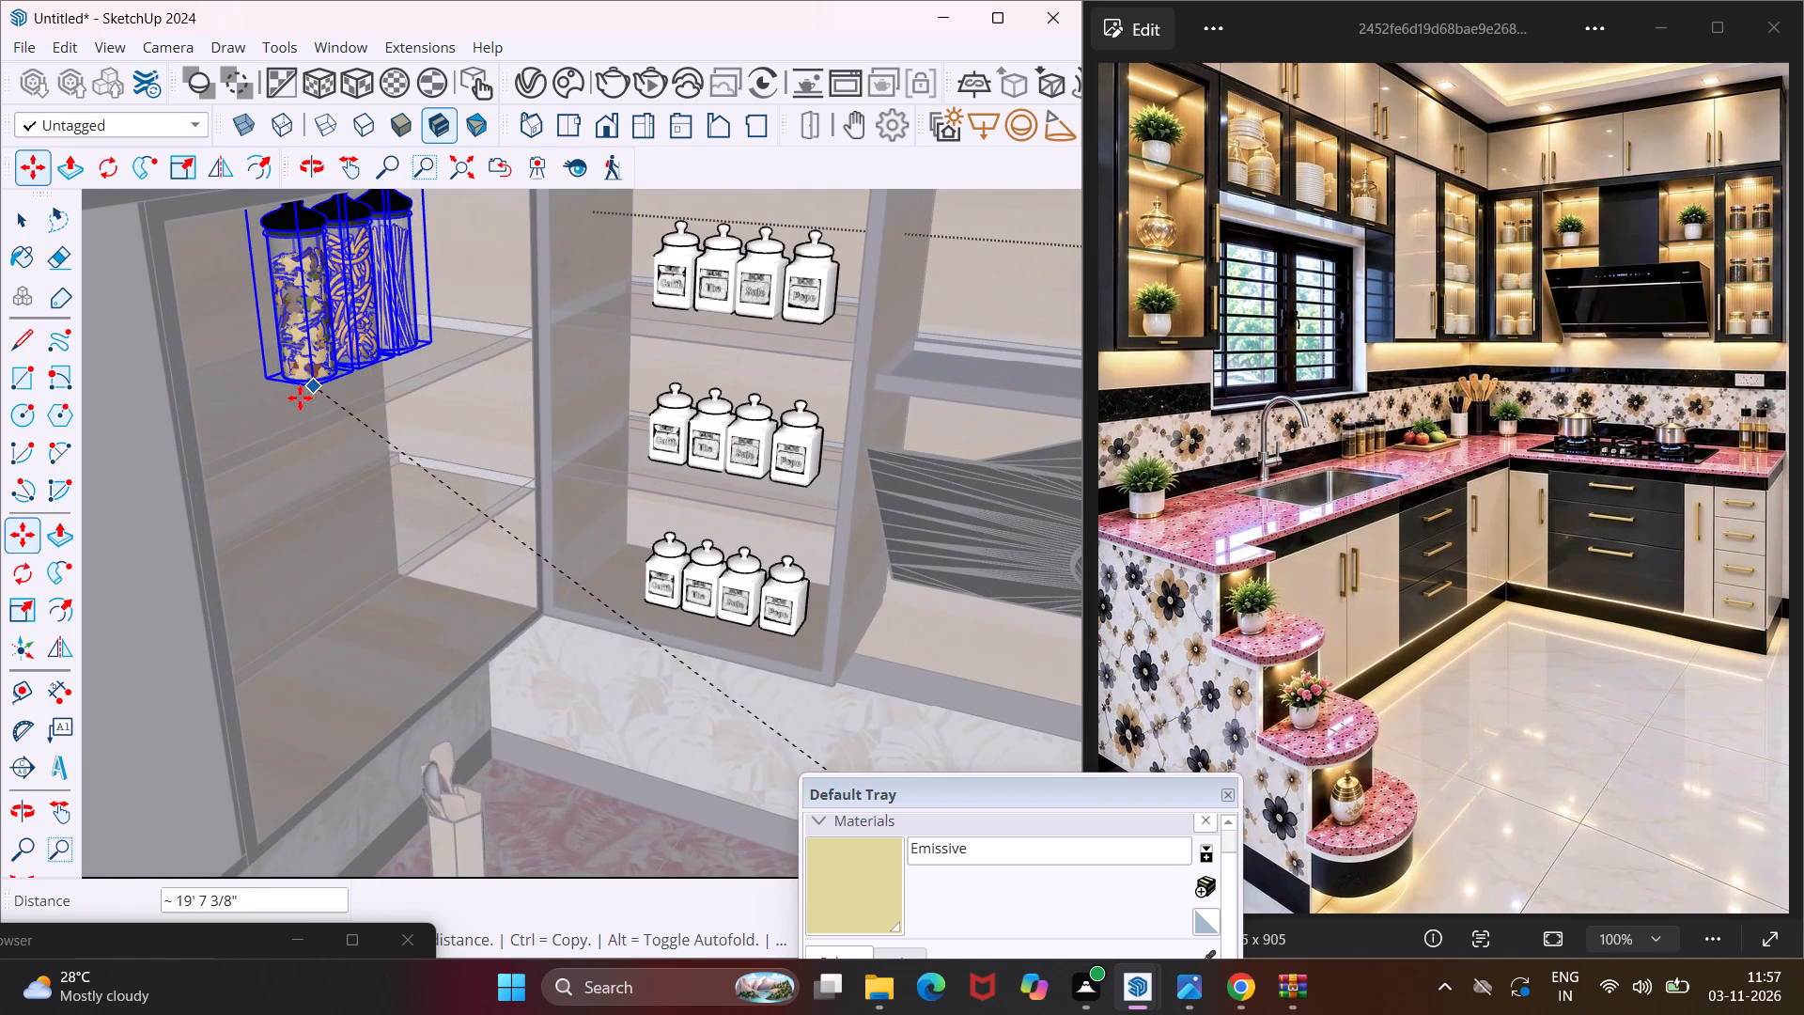
left_click(267, 408)
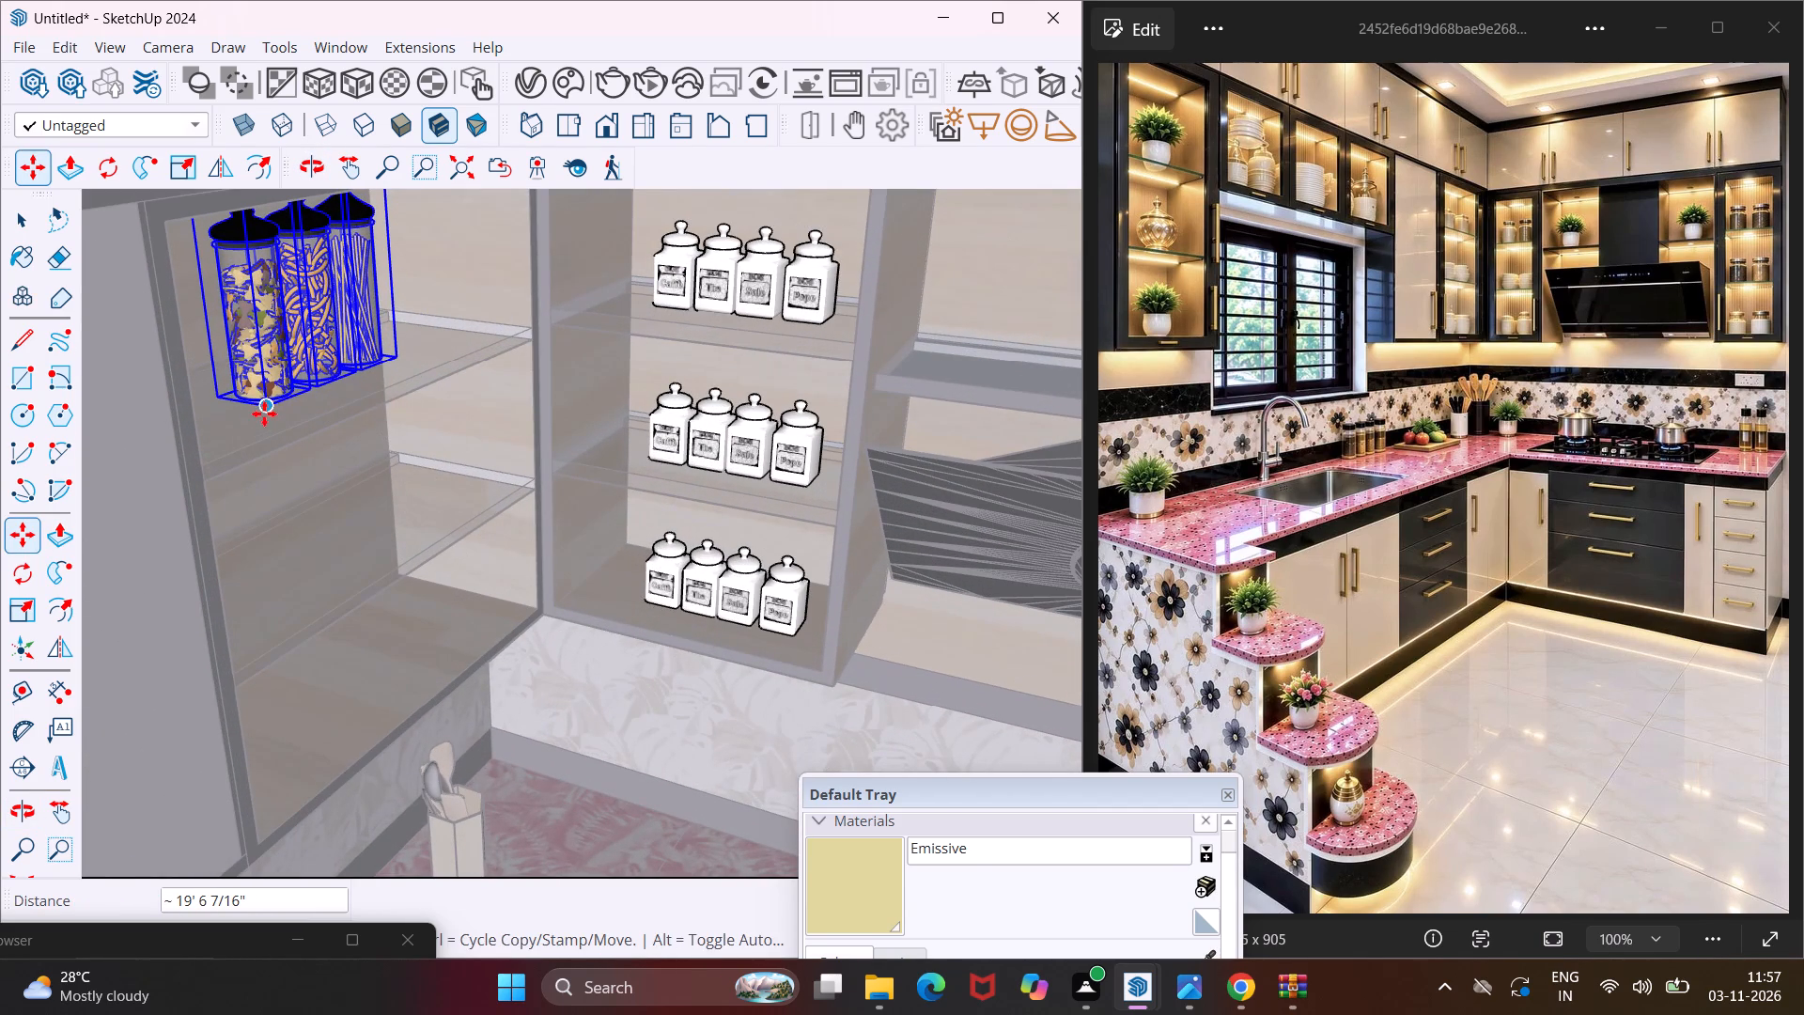
Copy the three pasta jars about 1' 1 11/16" down onto the same cabinet's middle shelf.
left_click(264, 405)
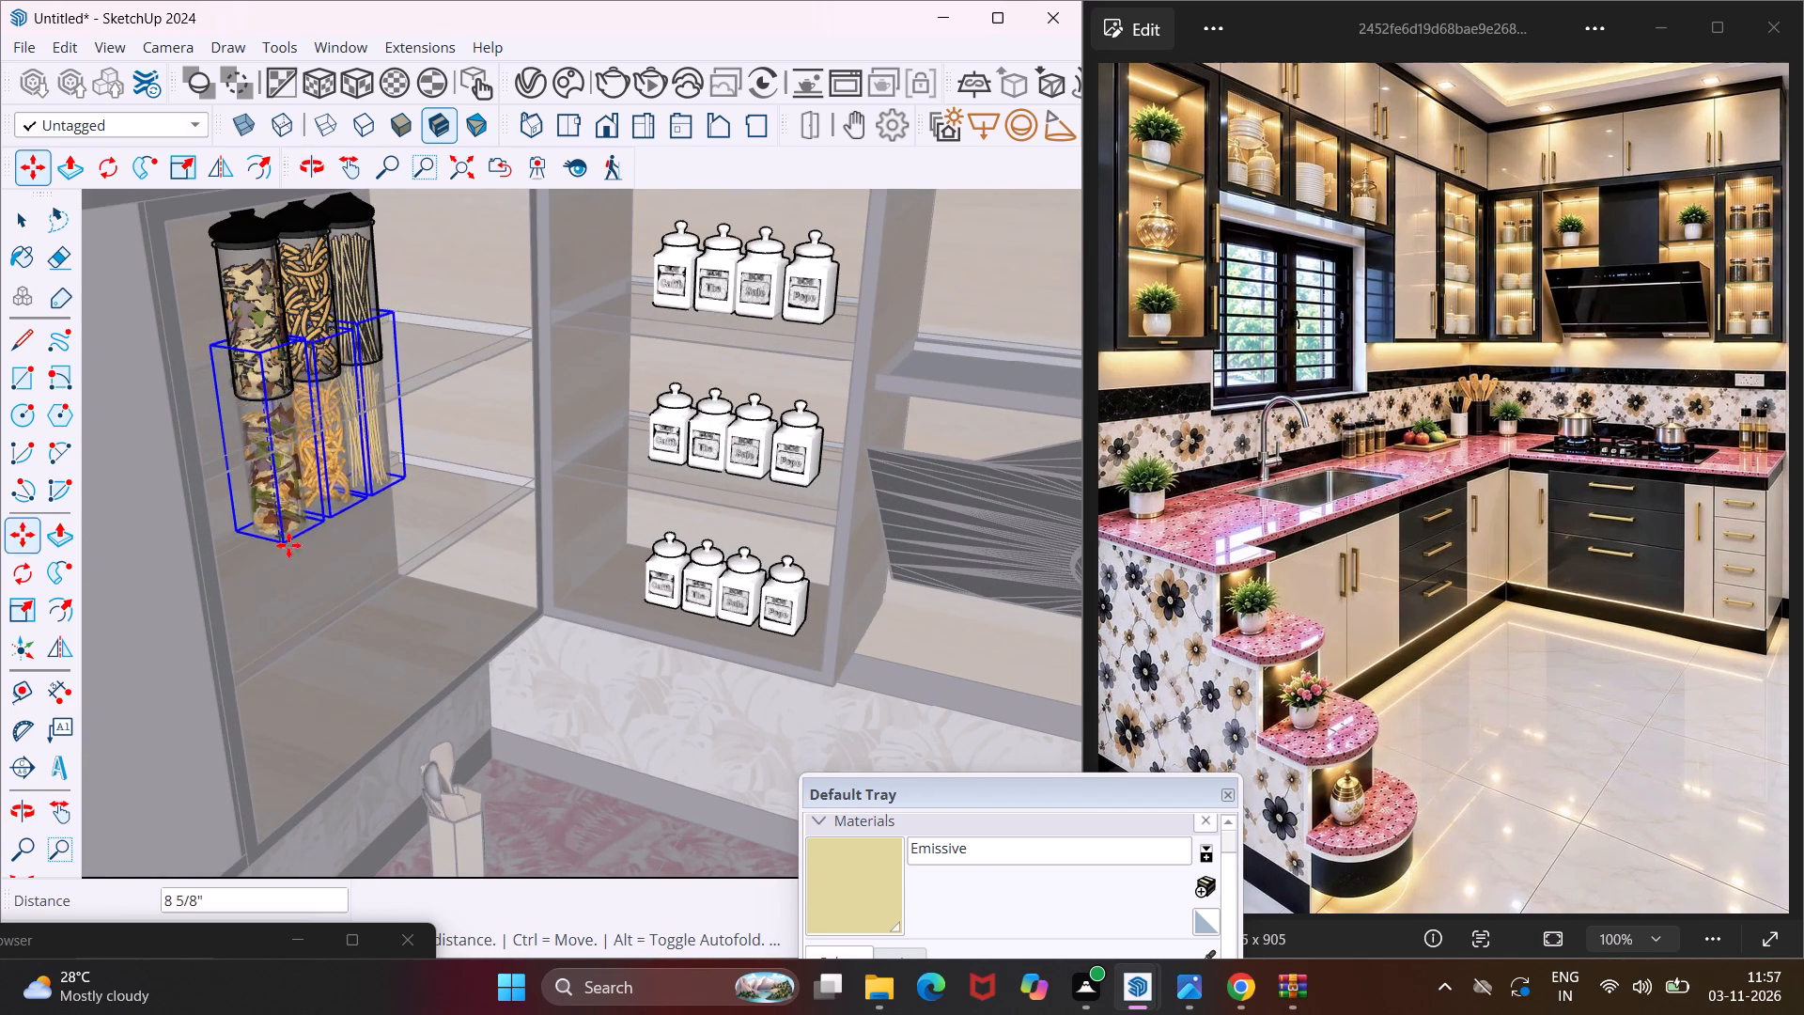
middle_click_drag(289, 601, 260, 523)
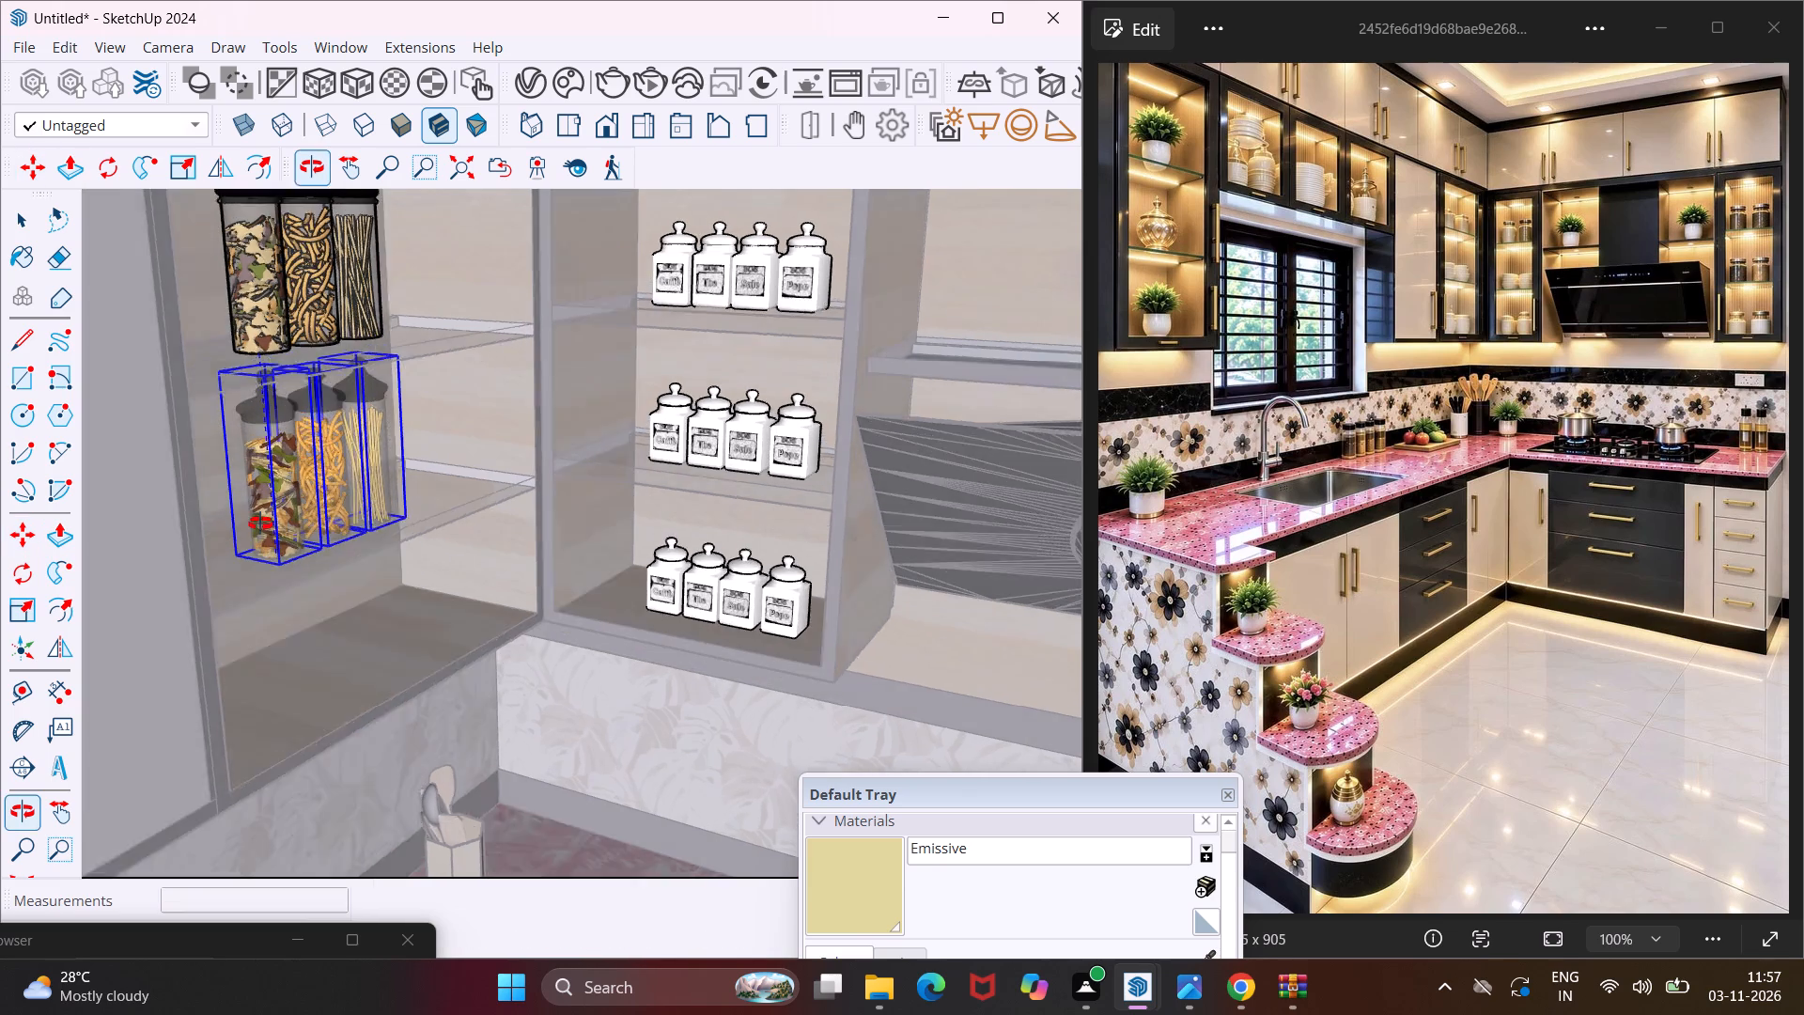
middle_click_drag(260, 523, 257, 514)
scroll(264, 519, "up", 3)
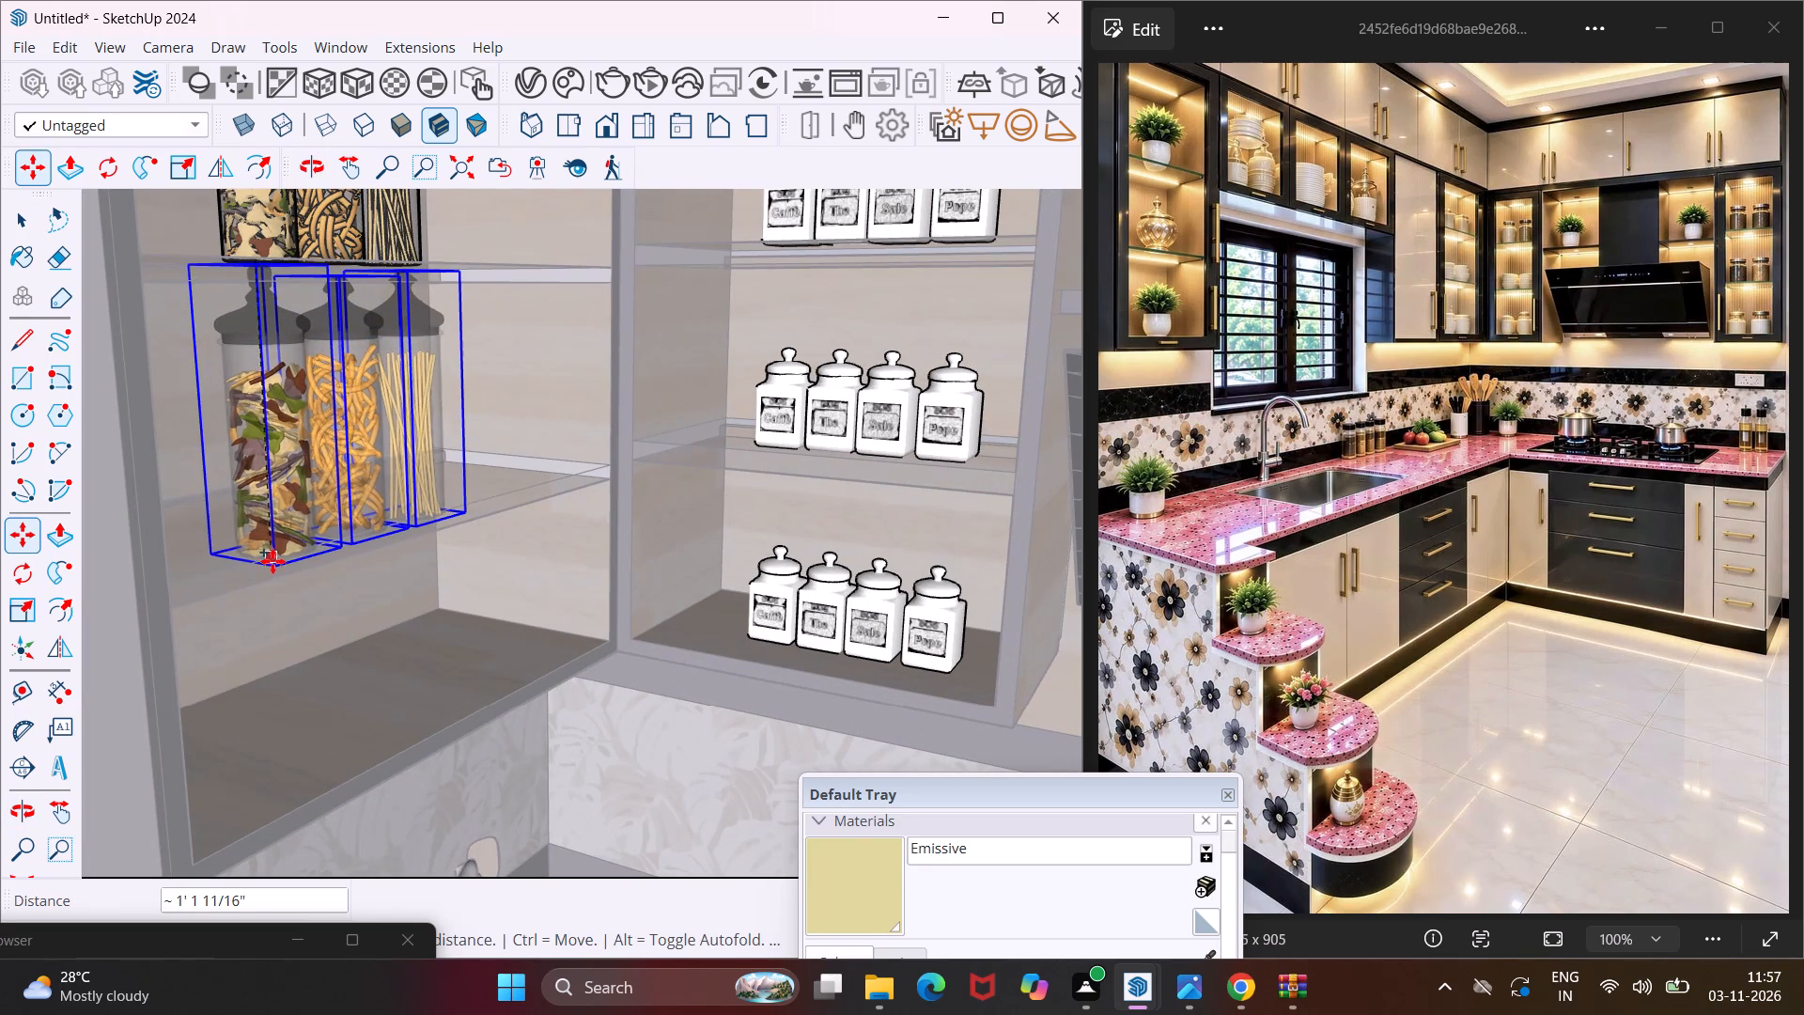
left_click(273, 562)
Copy the three middle-shelf pasta jars about 11 7/16" straight down onto the bottom of the window-wall cabinet.
left_click(276, 558)
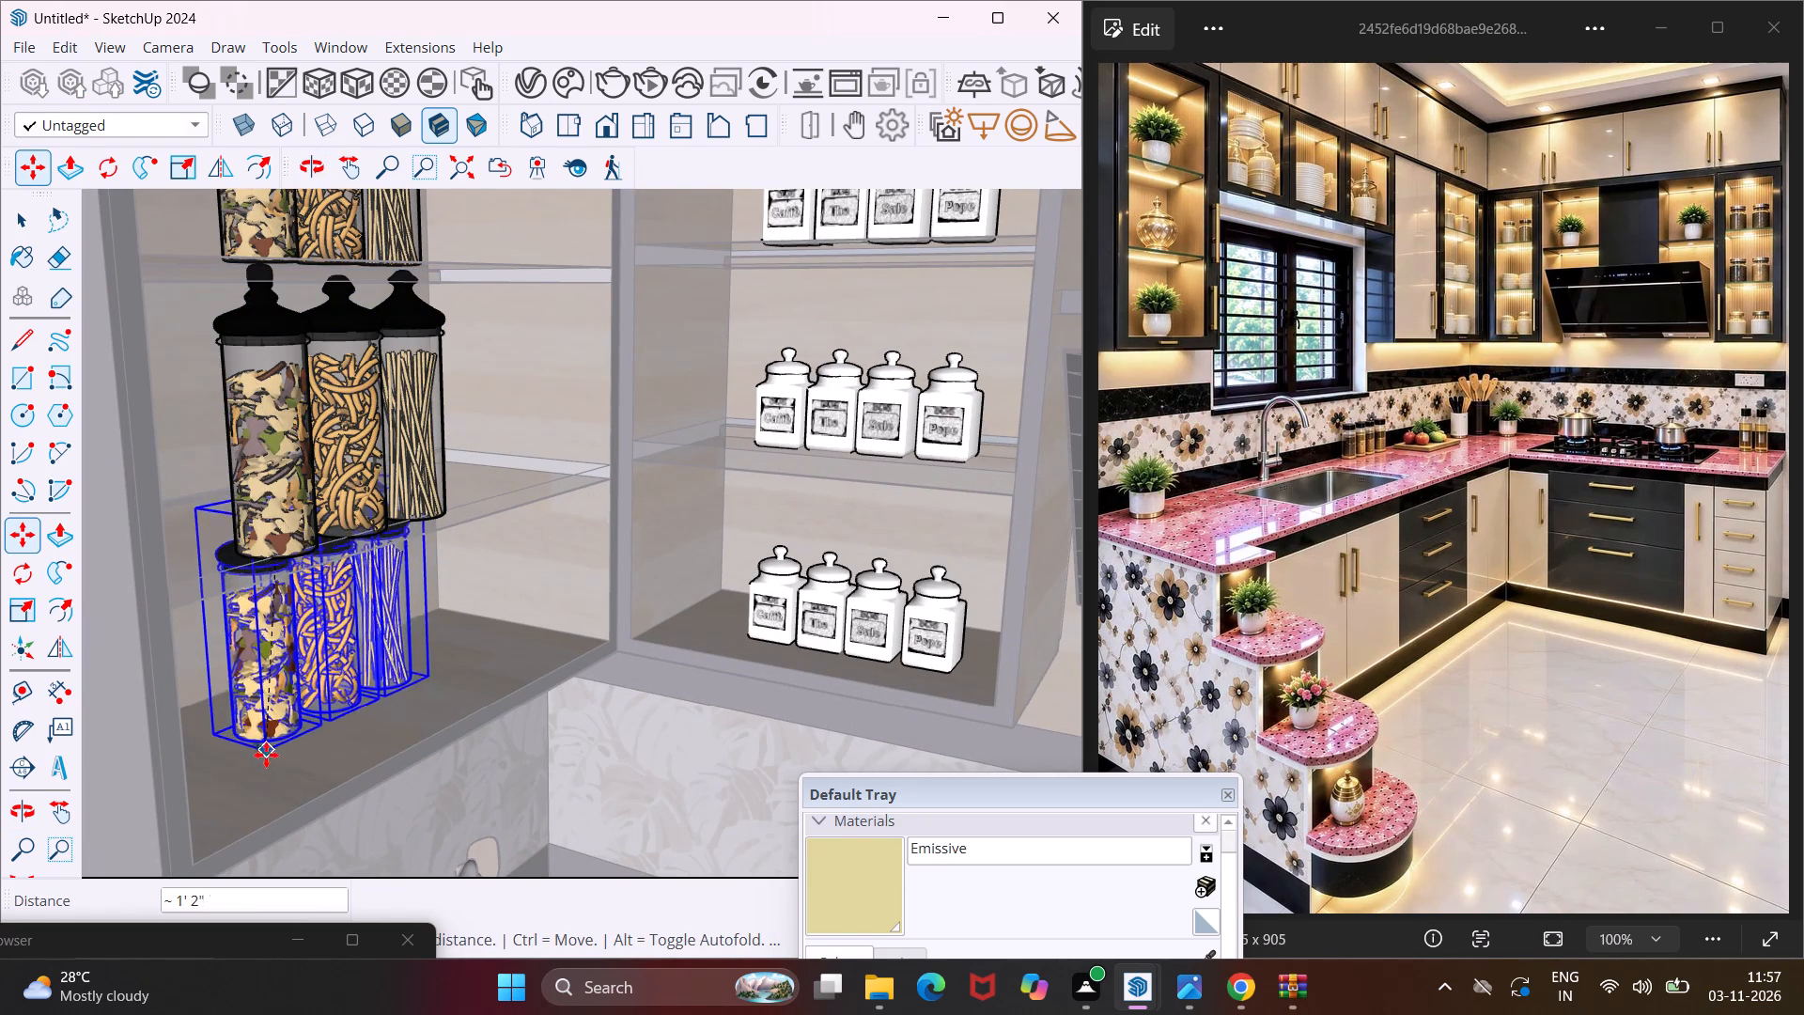
scroll(288, 772, "up", 7)
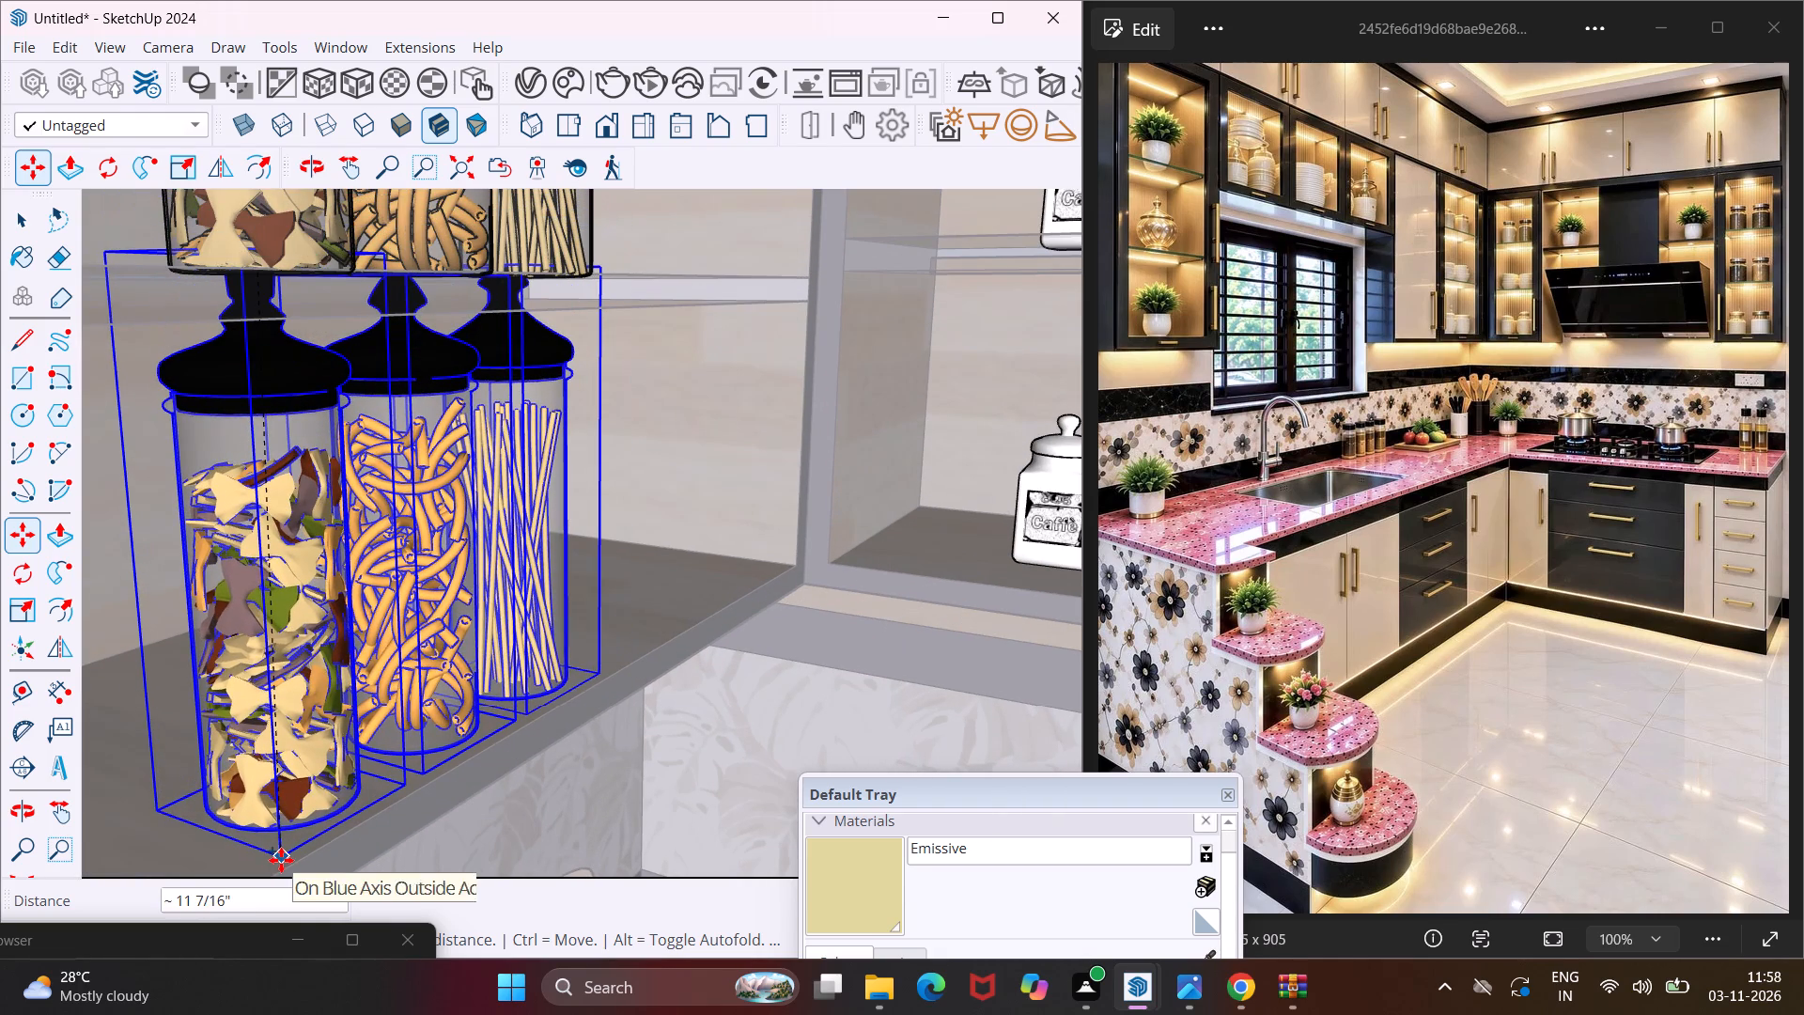
left_click(281, 860)
middle_click_drag(279, 825, 174, 749)
scroll(377, 586, "down", 2)
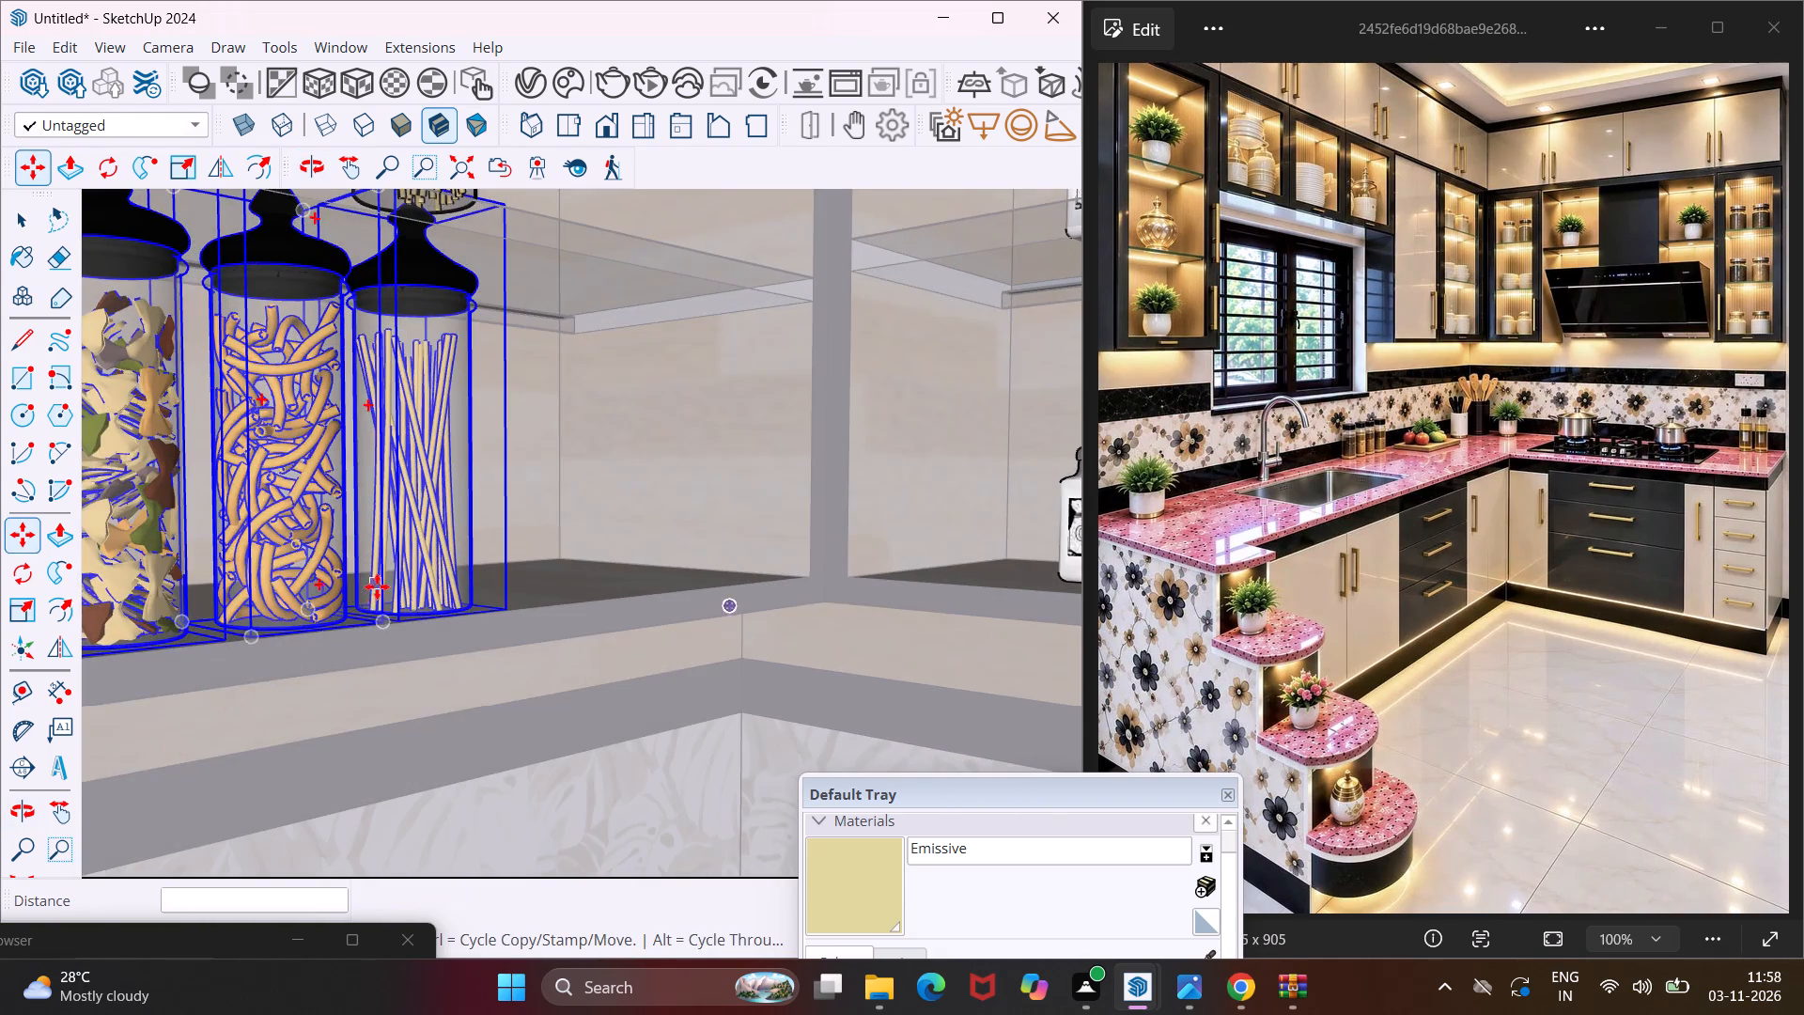
scroll(377, 586, "down", 9)
scroll(431, 534, "down", 5)
middle_click_drag(431, 540, 383, 725)
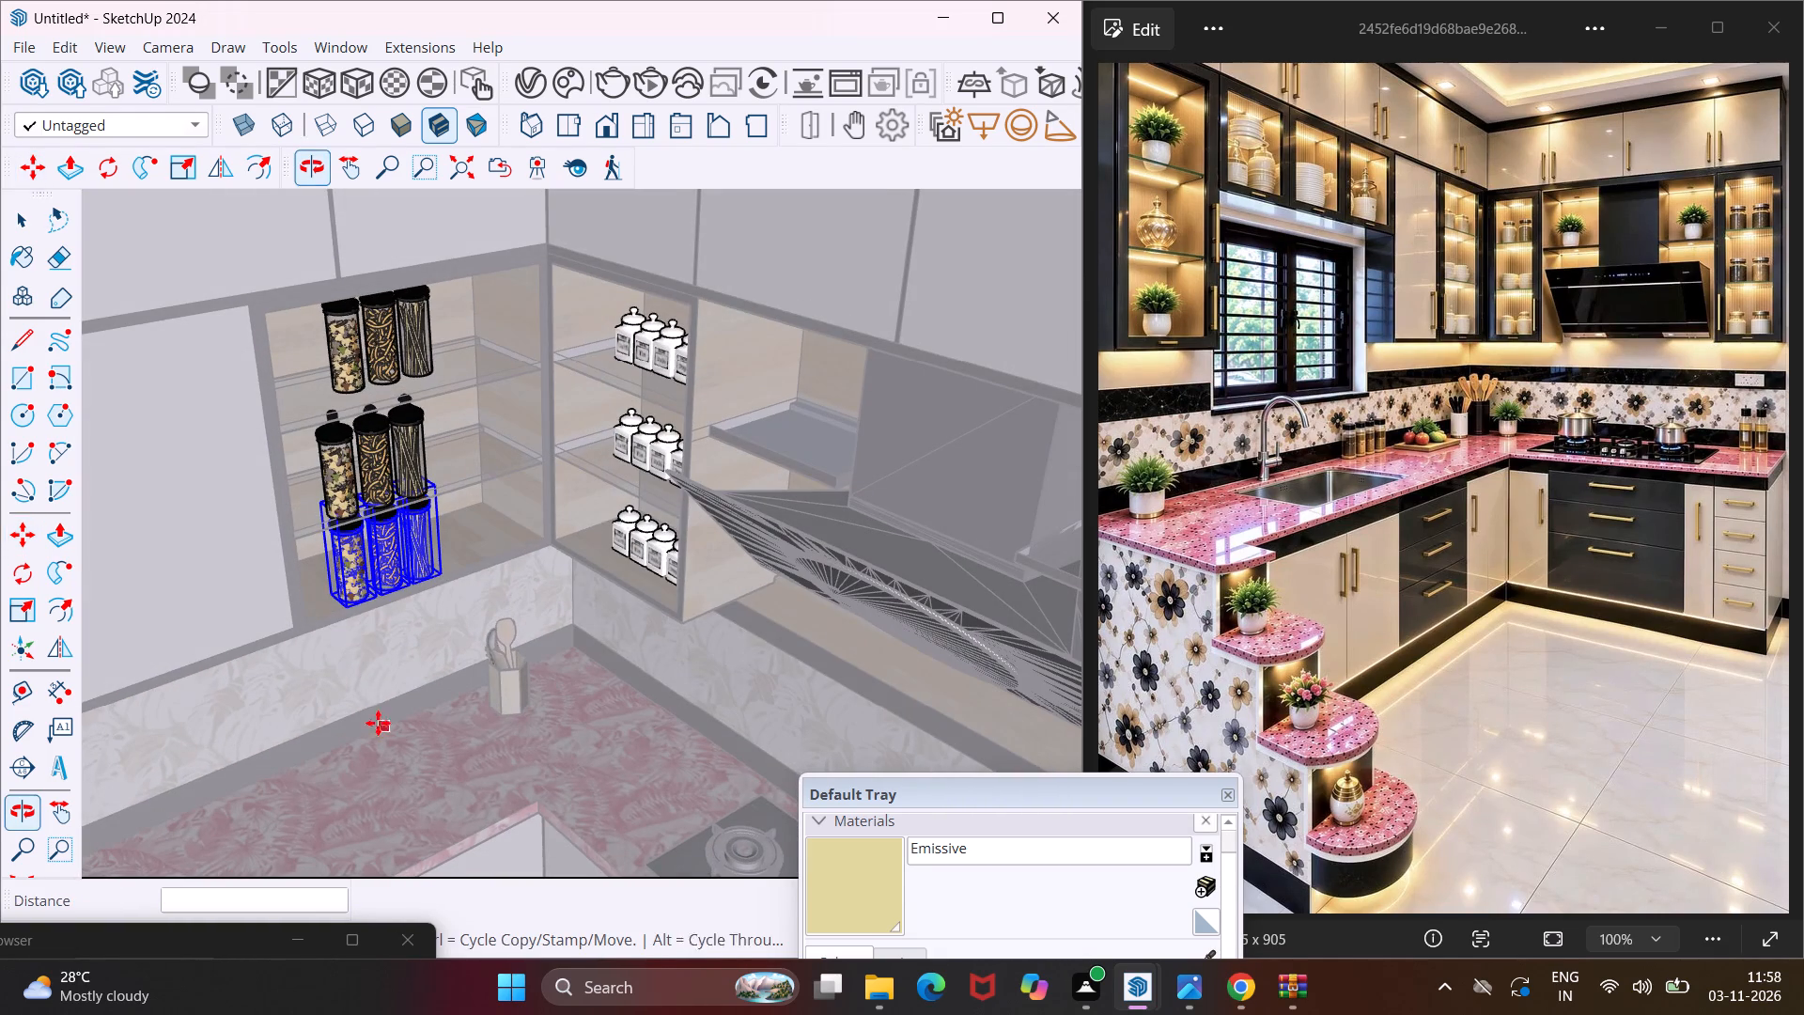
key("Escape")
key("space")
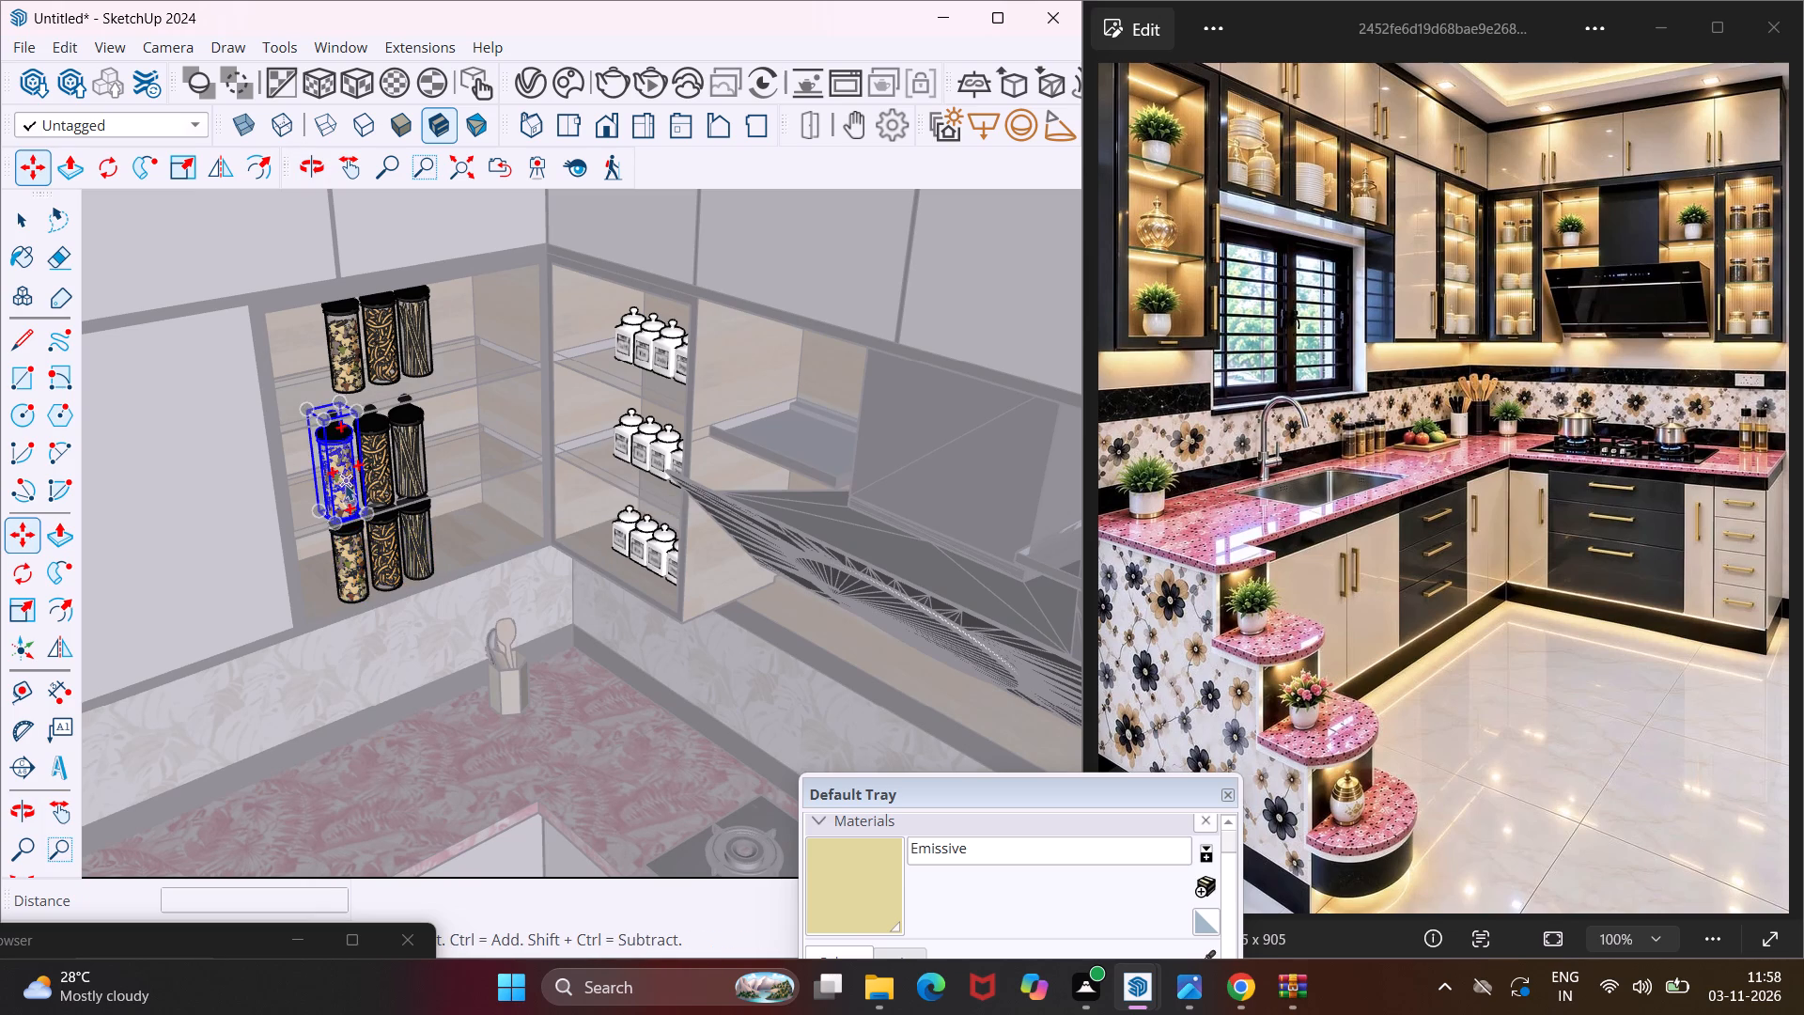
Select the three pasta jars on the middle shelf and move them deeper into the cabinet, towards its back panel.
scroll(343, 484, "up", 7)
left_click(343, 489)
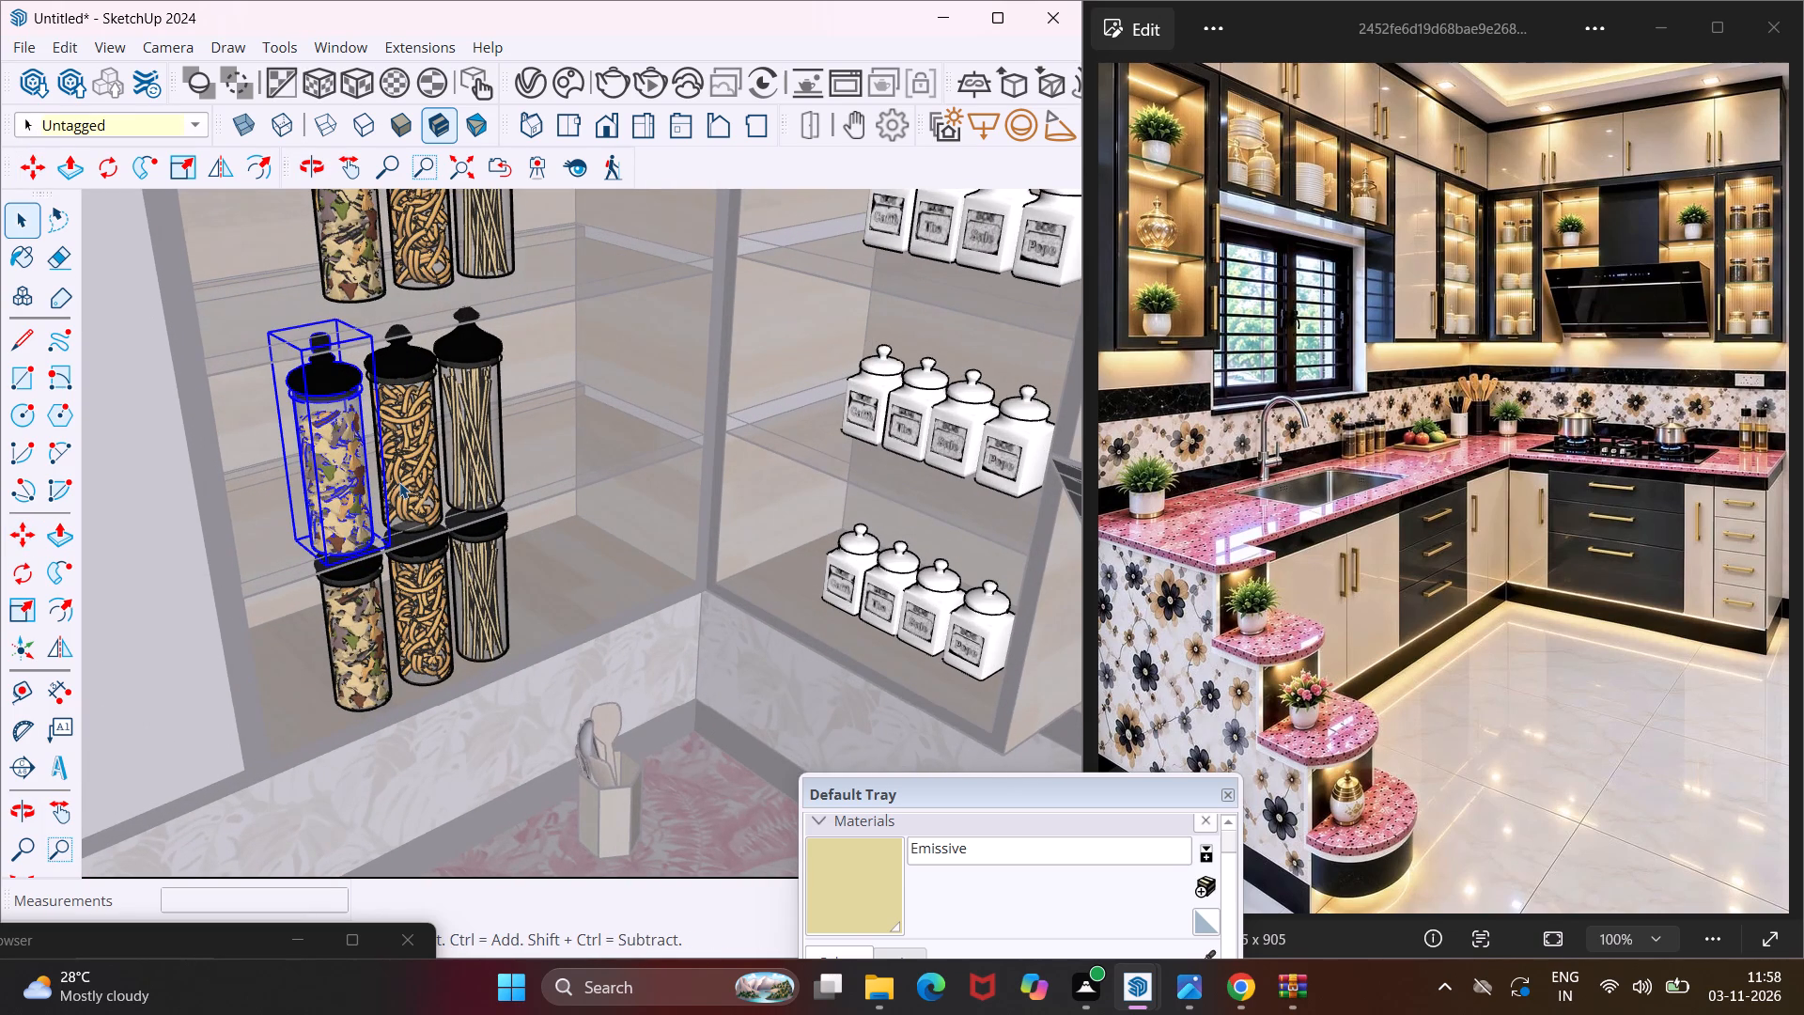
left_click(399, 482, "ctrl")
left_click(477, 458, "ctrl")
middle_click_drag(616, 418, 486, 483)
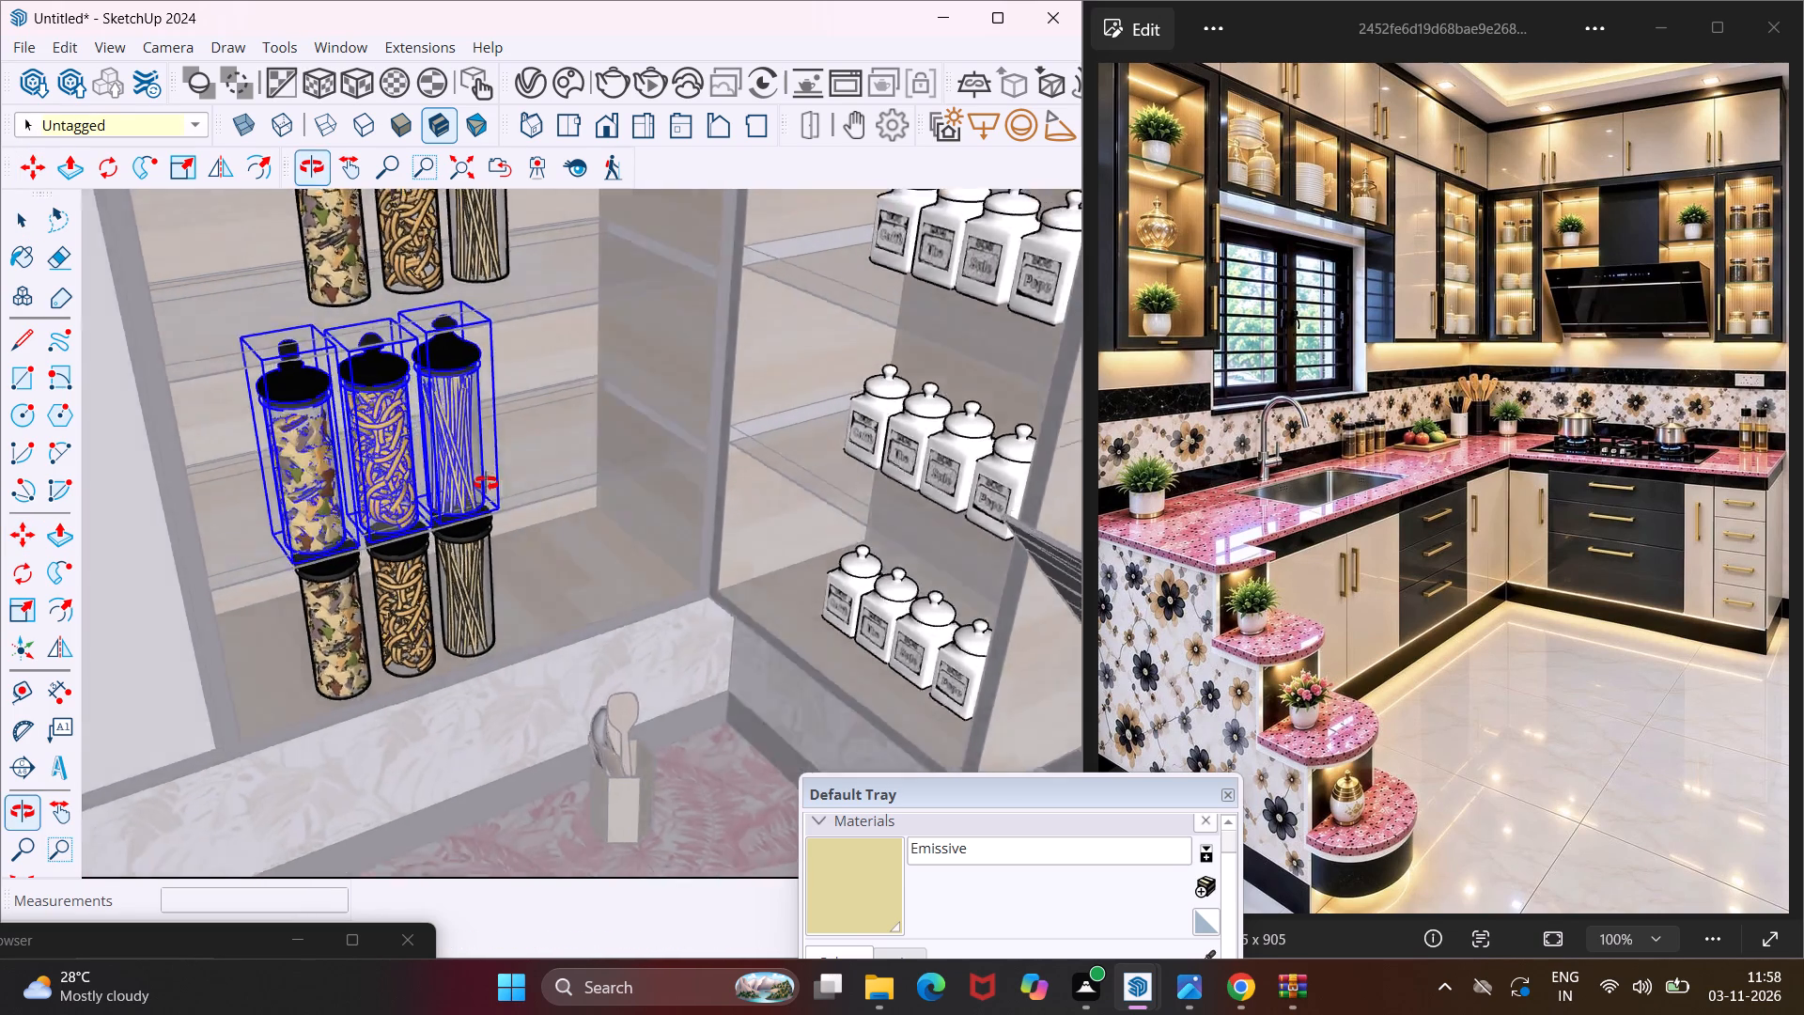
middle_click_drag(486, 483, 473, 492)
scroll(519, 474, "up", 8)
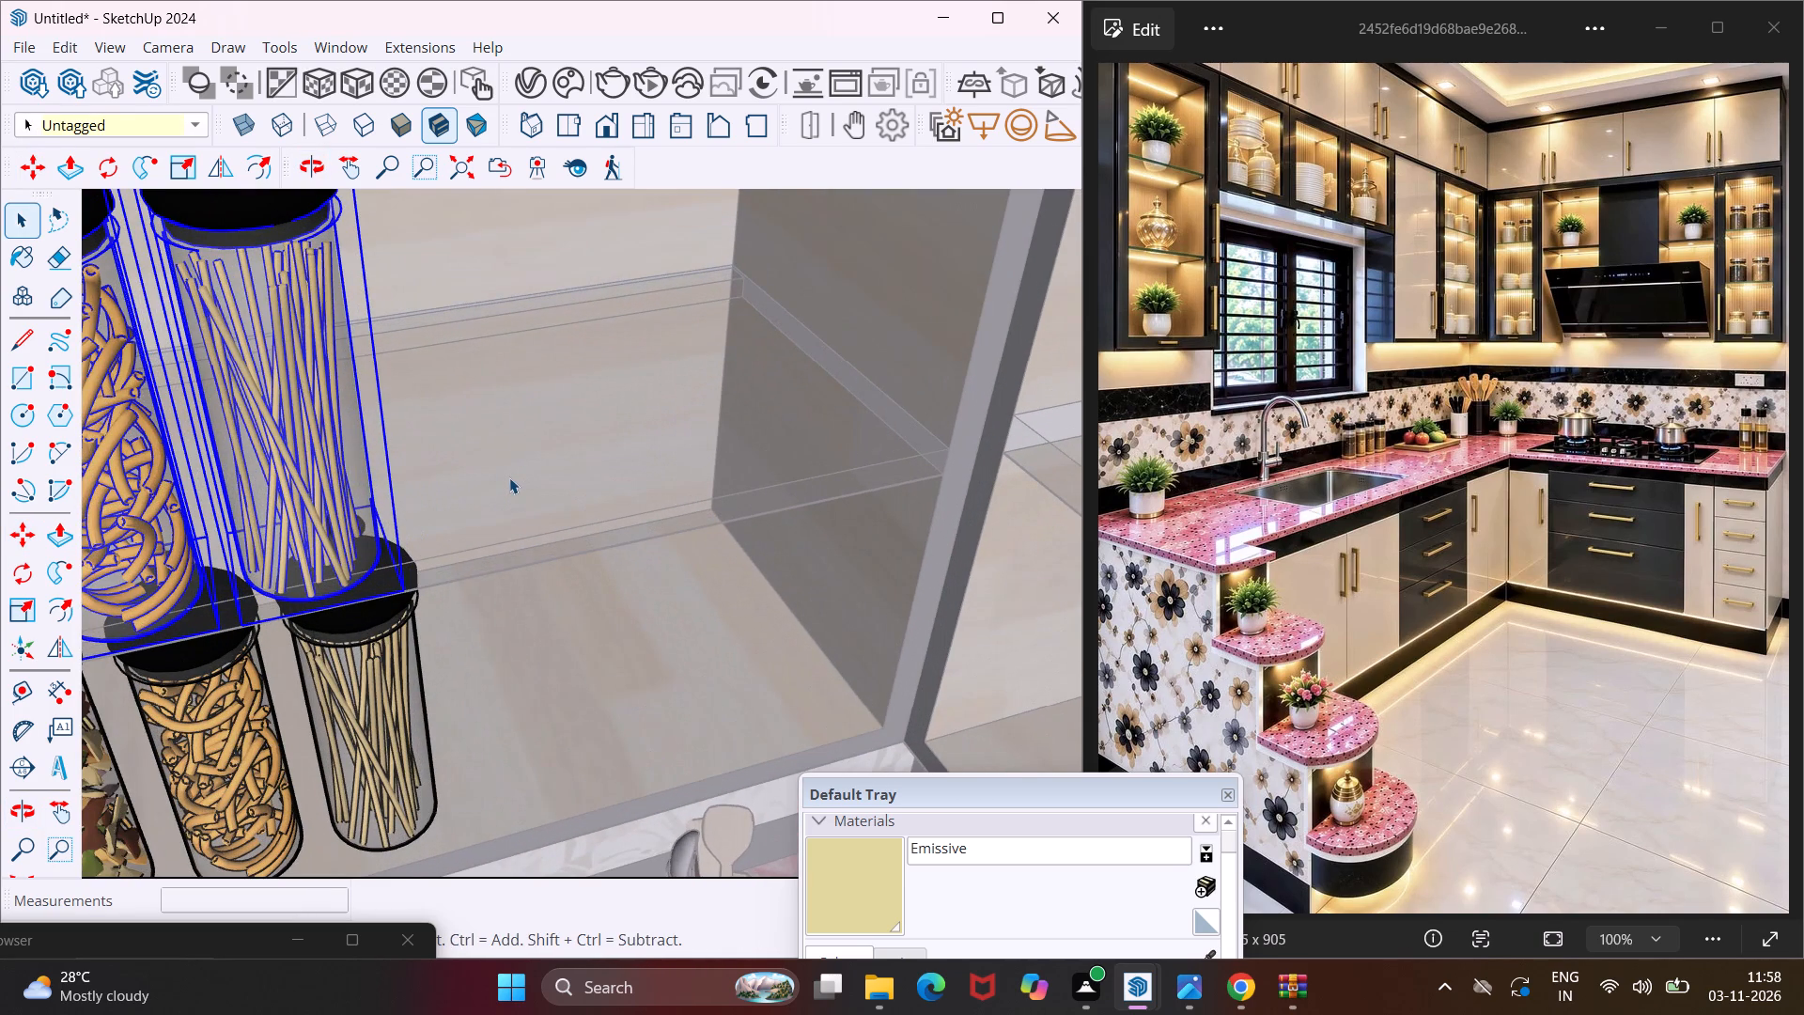
key("m")
scroll(508, 484, "up", 3)
left_click(510, 539)
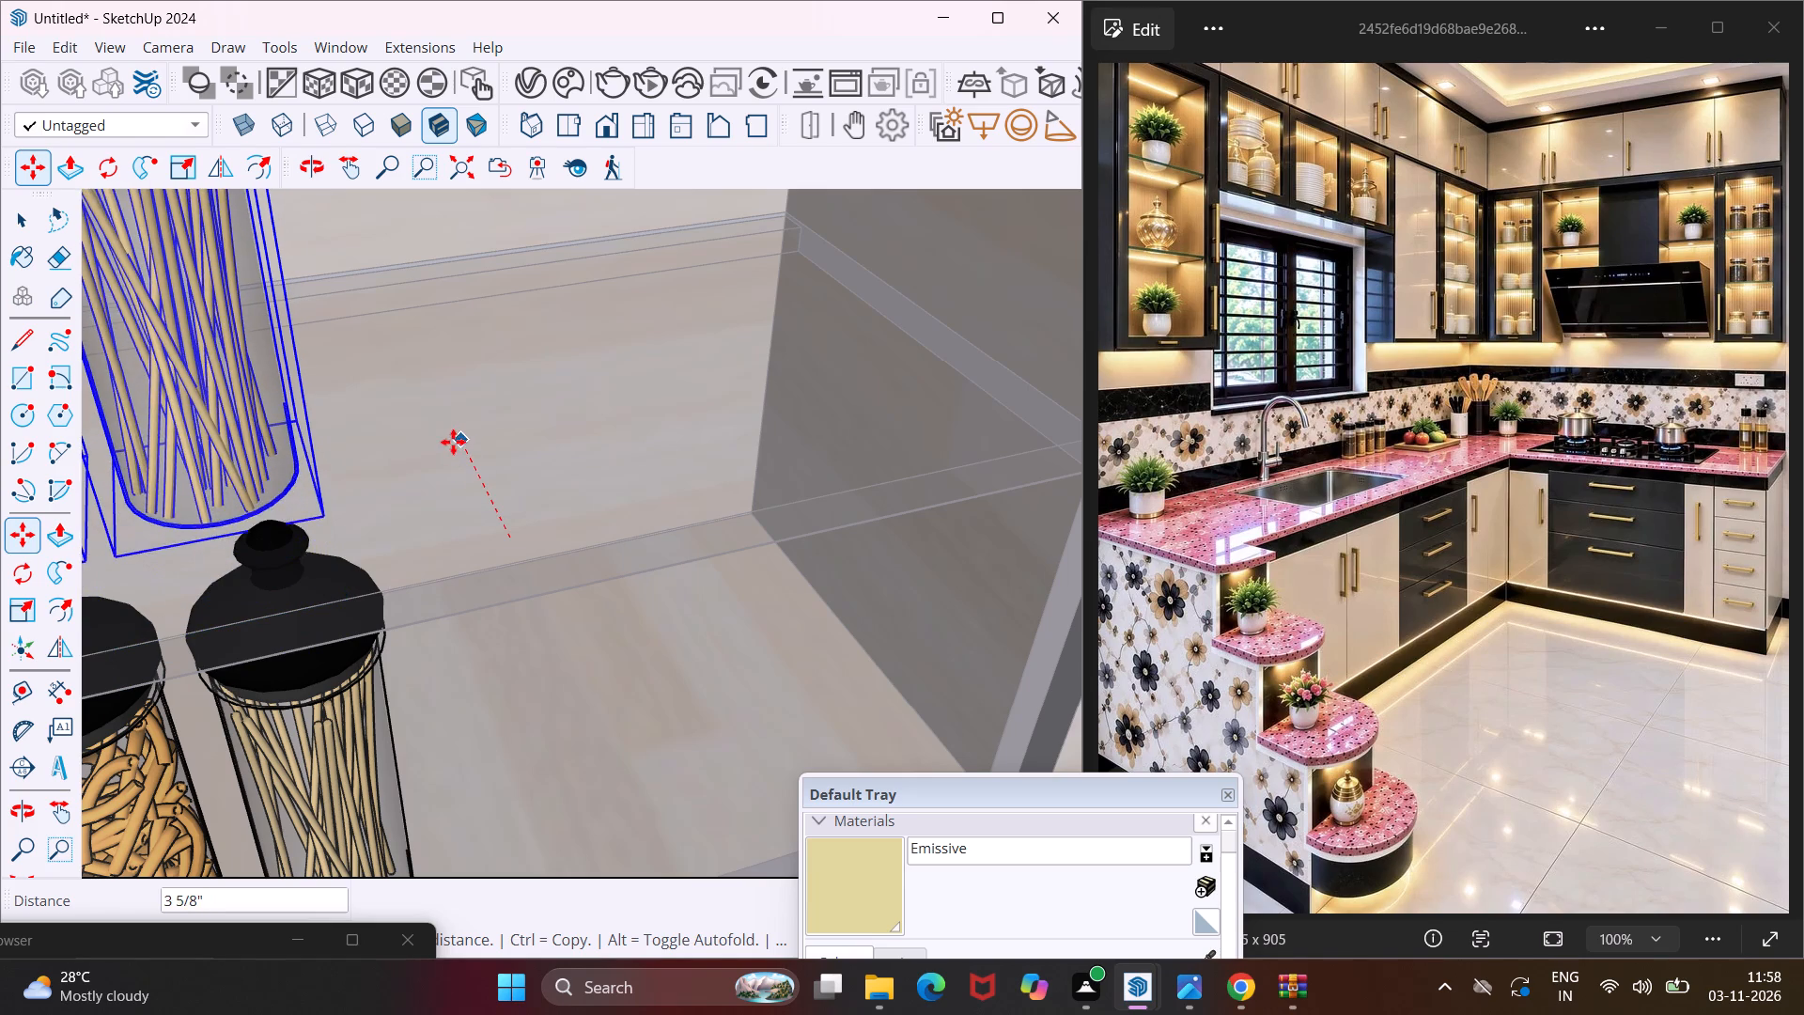
left_click(446, 425)
scroll(469, 429, "down", 12)
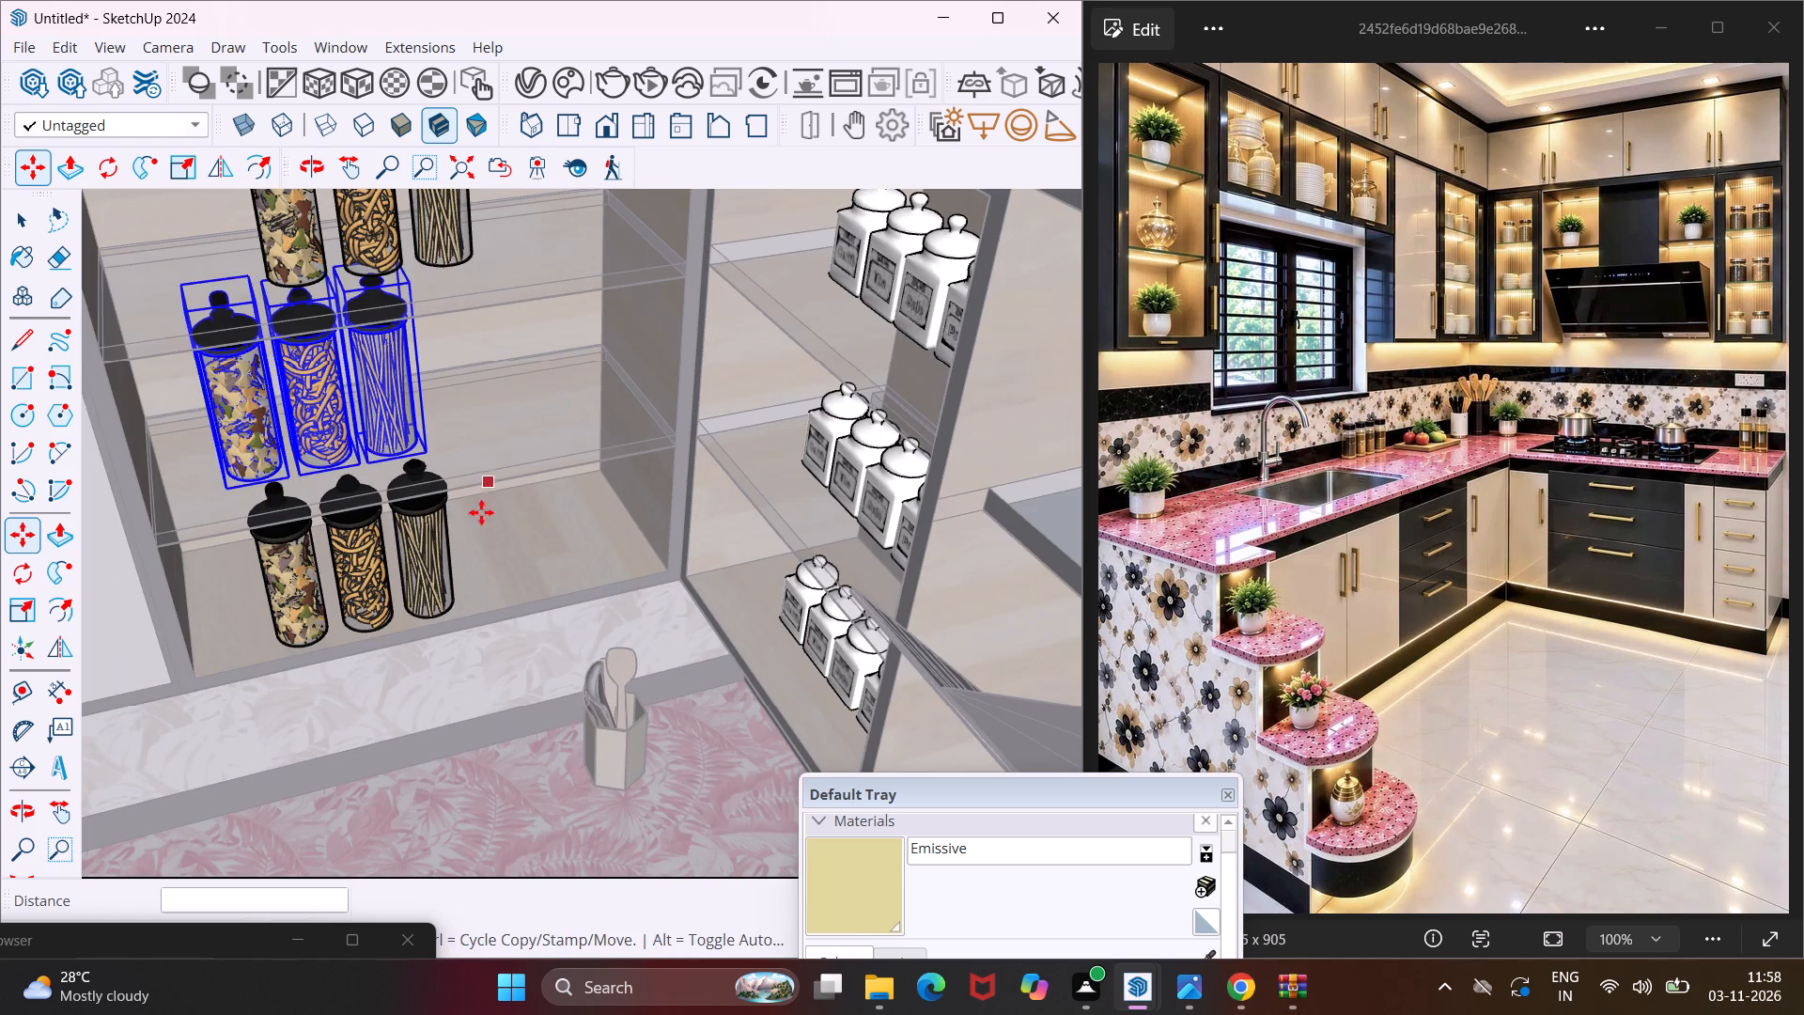
key("Escape")
Select the three pasta jars on the cabinet bottom and move them about 4" back, deeper into the cabinet.
key("space")
left_click(308, 596)
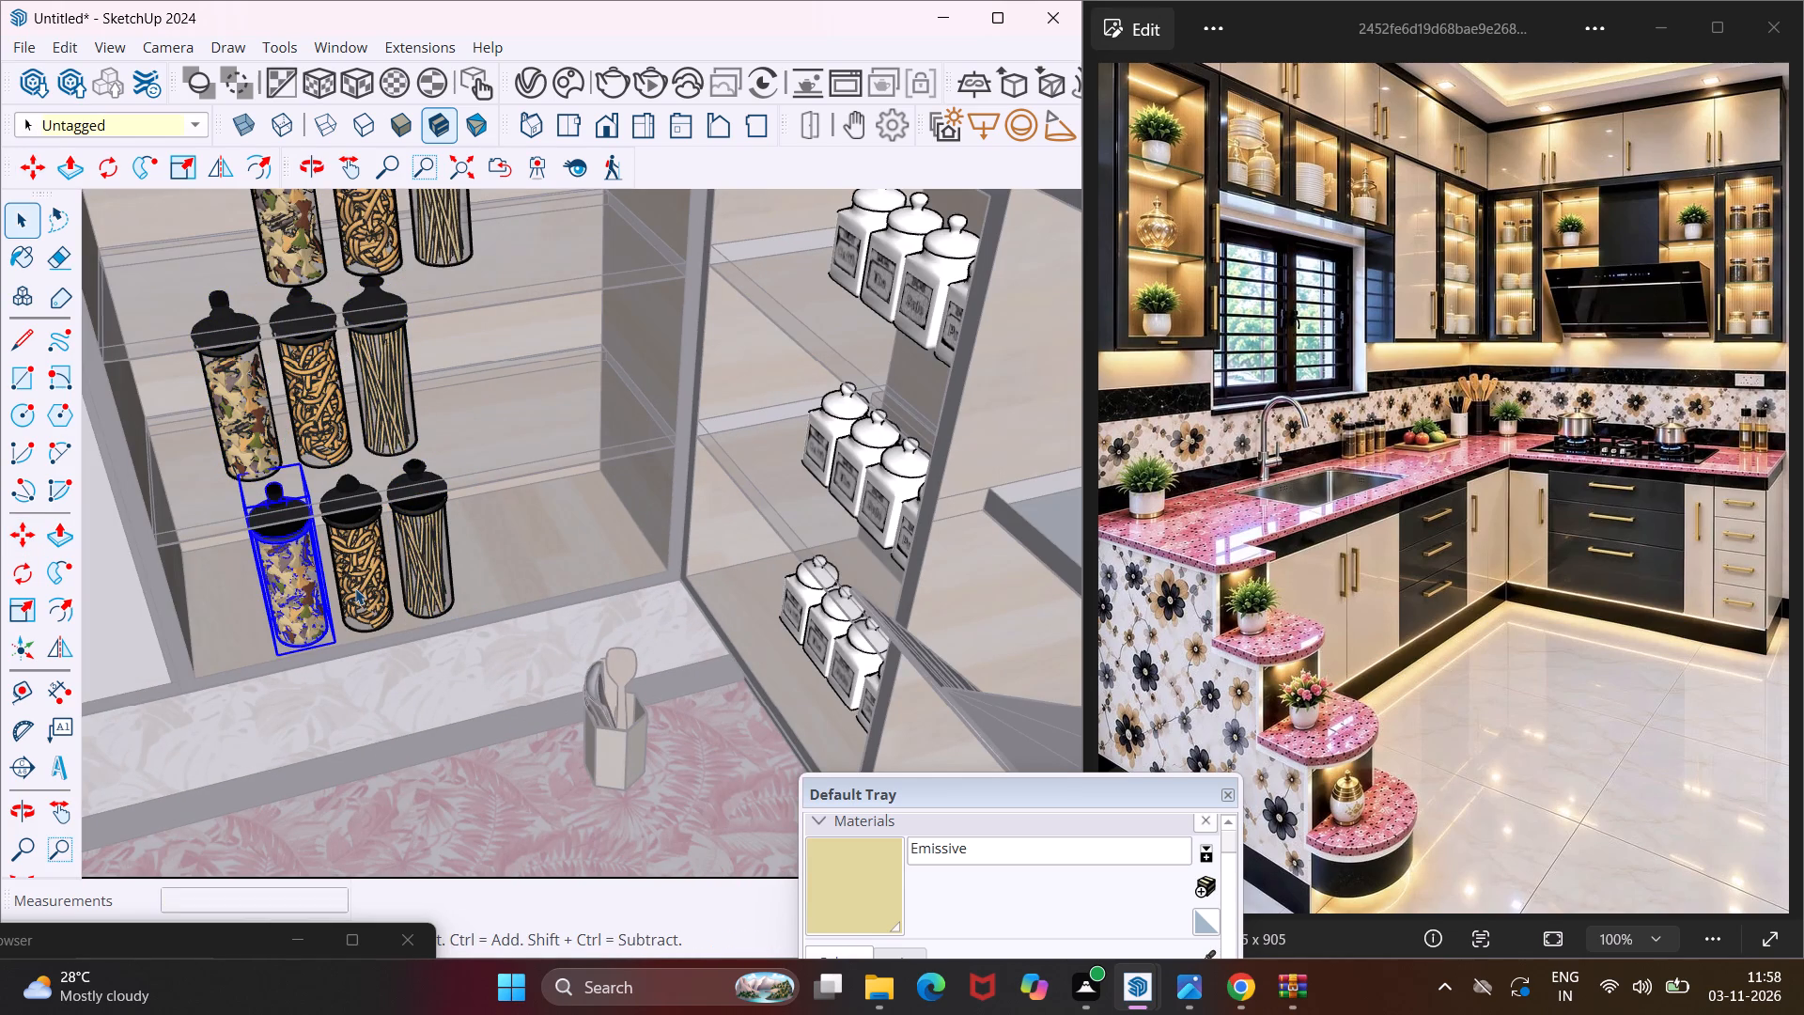
left_click(366, 588, "ctrl")
left_click(418, 575, "ctrl")
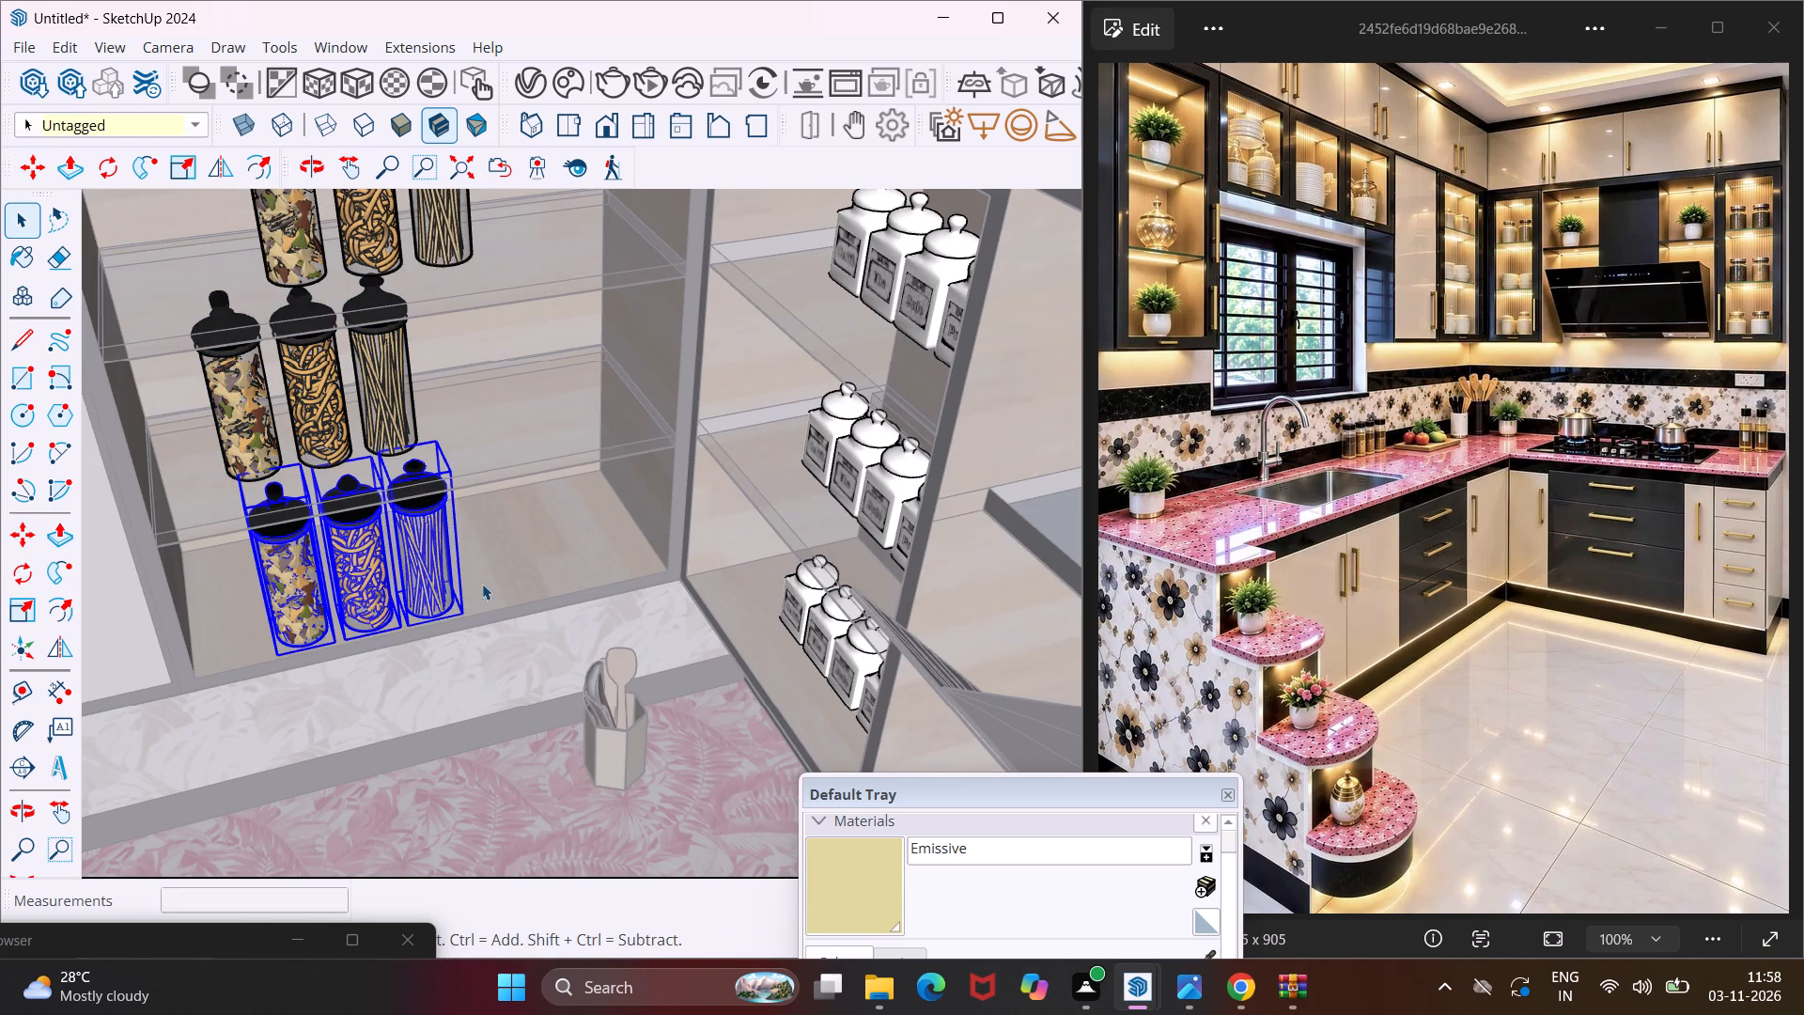
key("m")
scroll(487, 589, "up", 4)
left_click(488, 595)
left_click(478, 540)
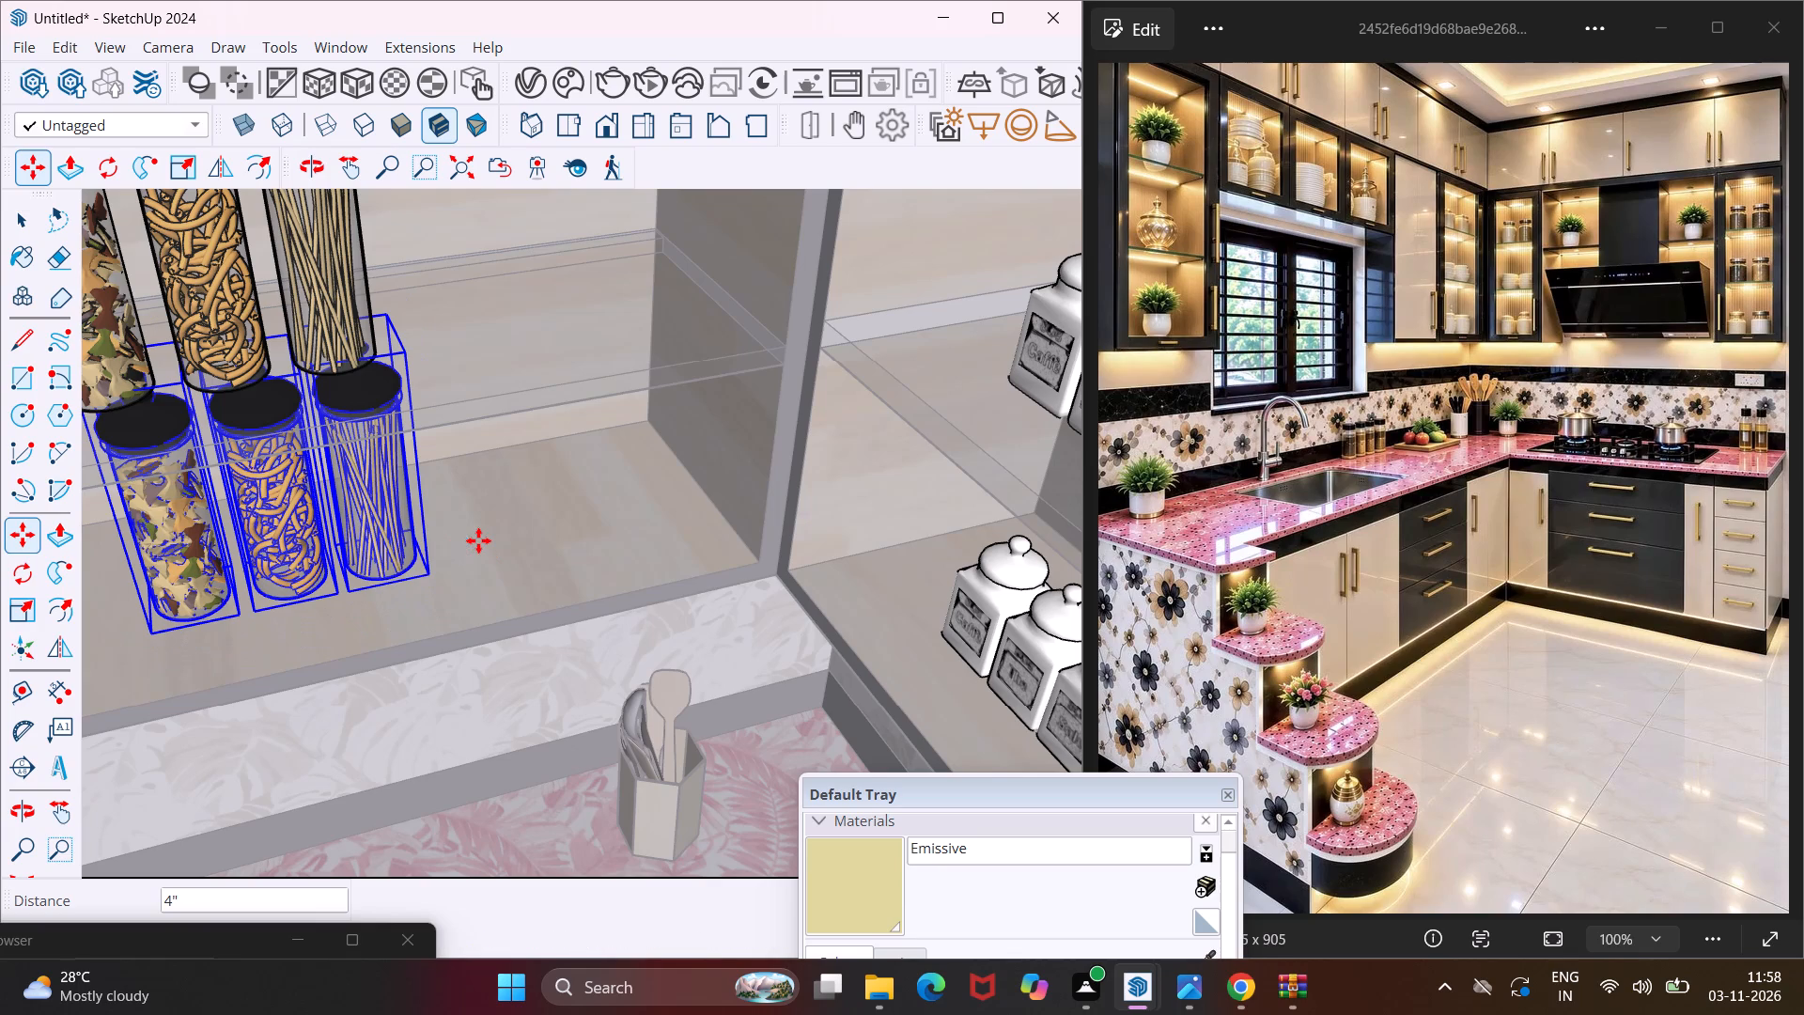
middle_click_drag(473, 559, 572, 458)
scroll(479, 546, "up", 1)
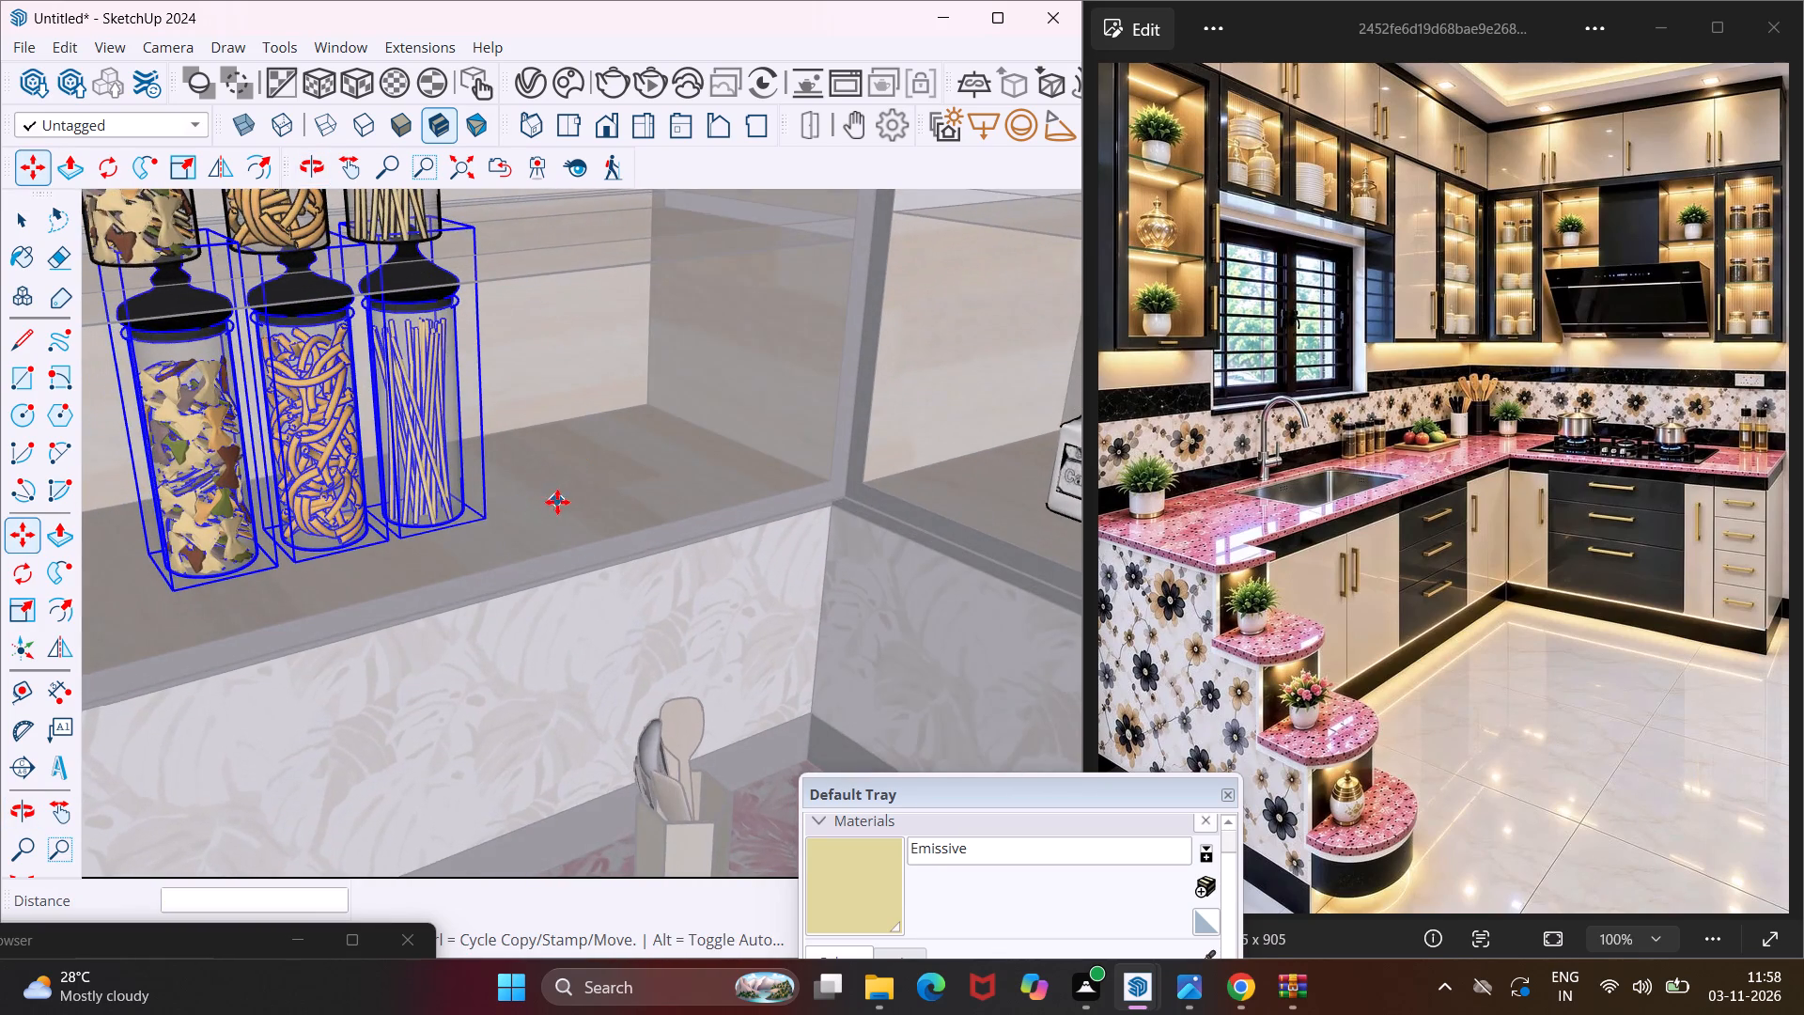
Undo the last backward move of the three pasta jars on the cabinet bottom.
scroll(557, 502, "up", 1)
key("ctrl+z")
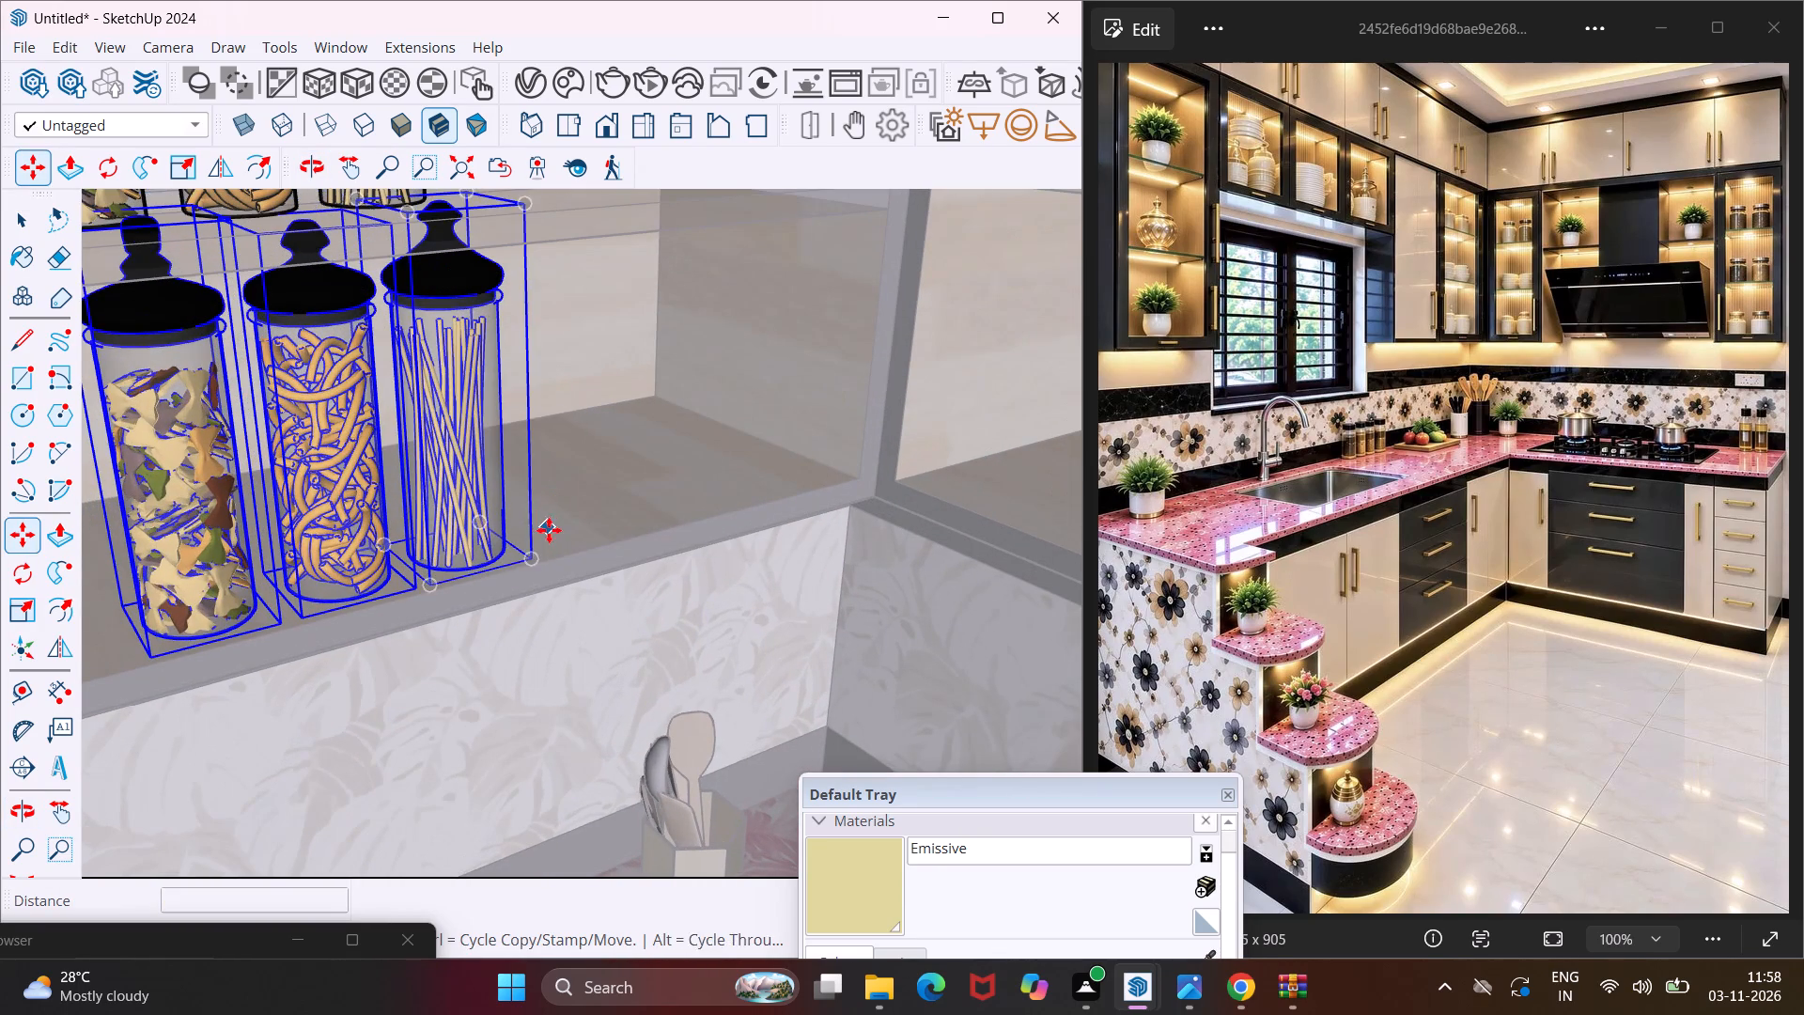
Move the three cabinet-bottom pasta jars about 4 7/16" back, and about 4 7/16" along the window wall towards the room corner.
scroll(579, 526, "up", 3)
left_click(583, 526)
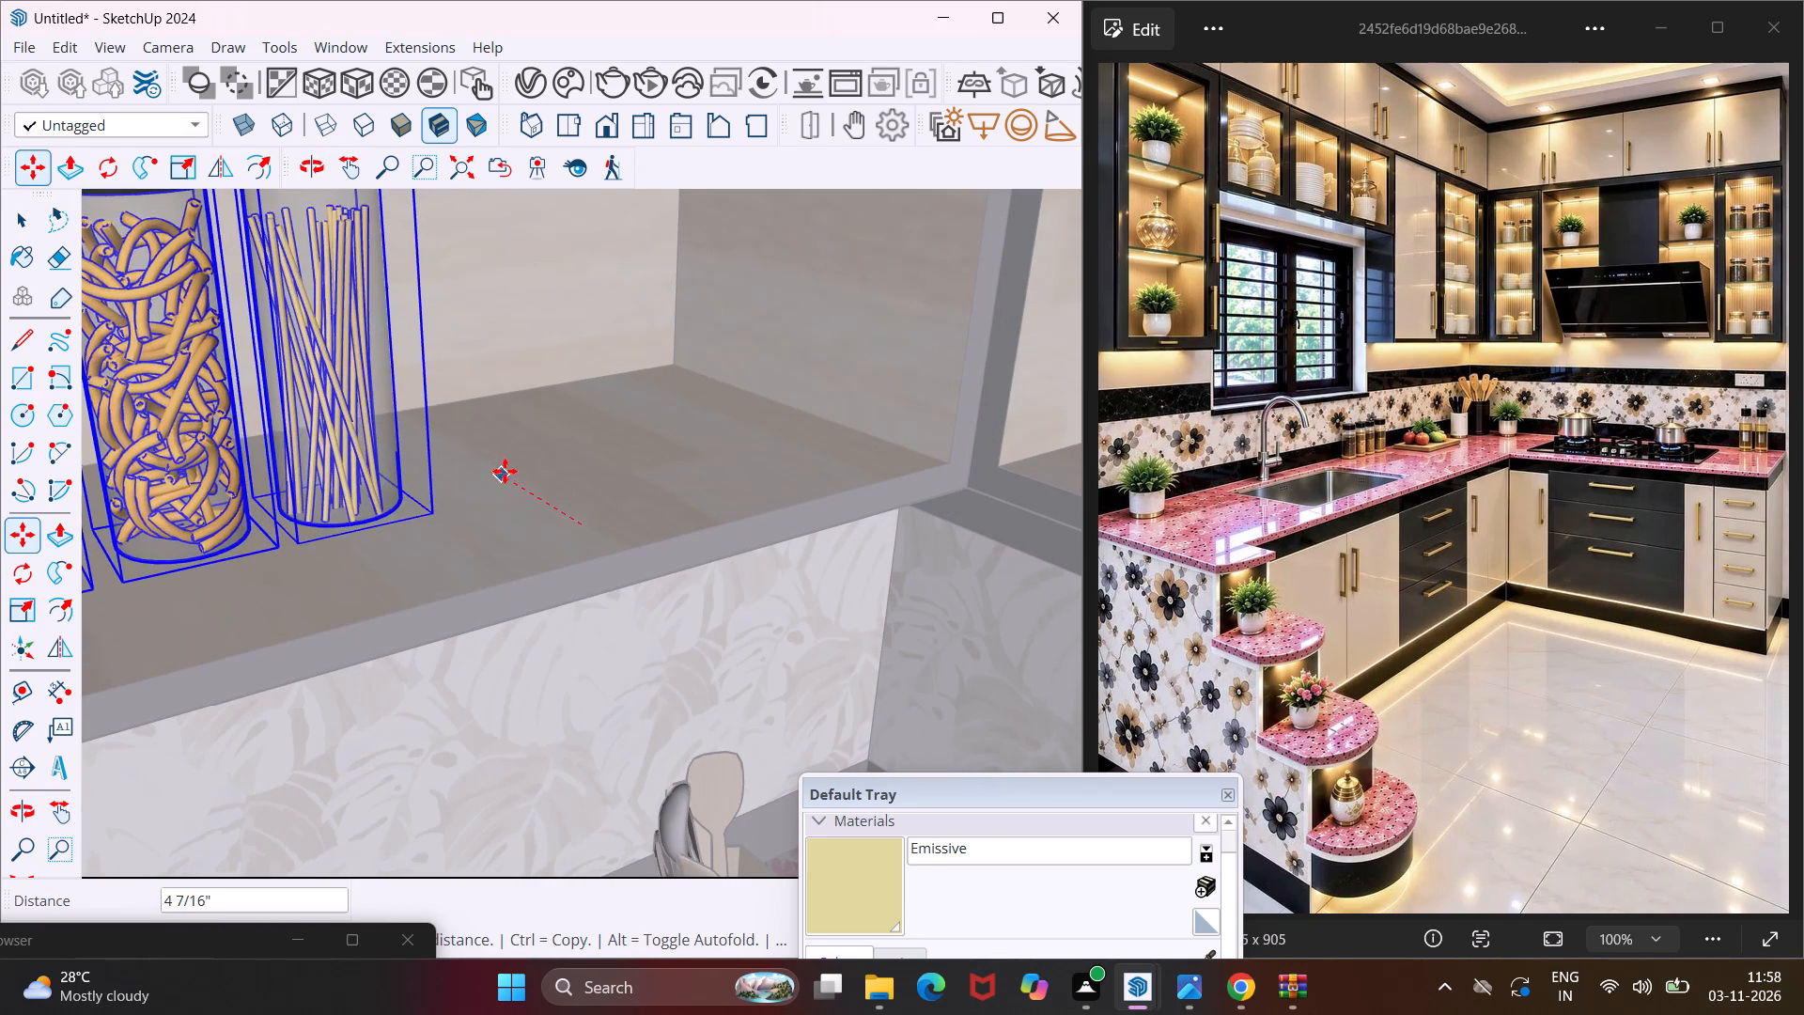
left_click(505, 474)
left_click(437, 564)
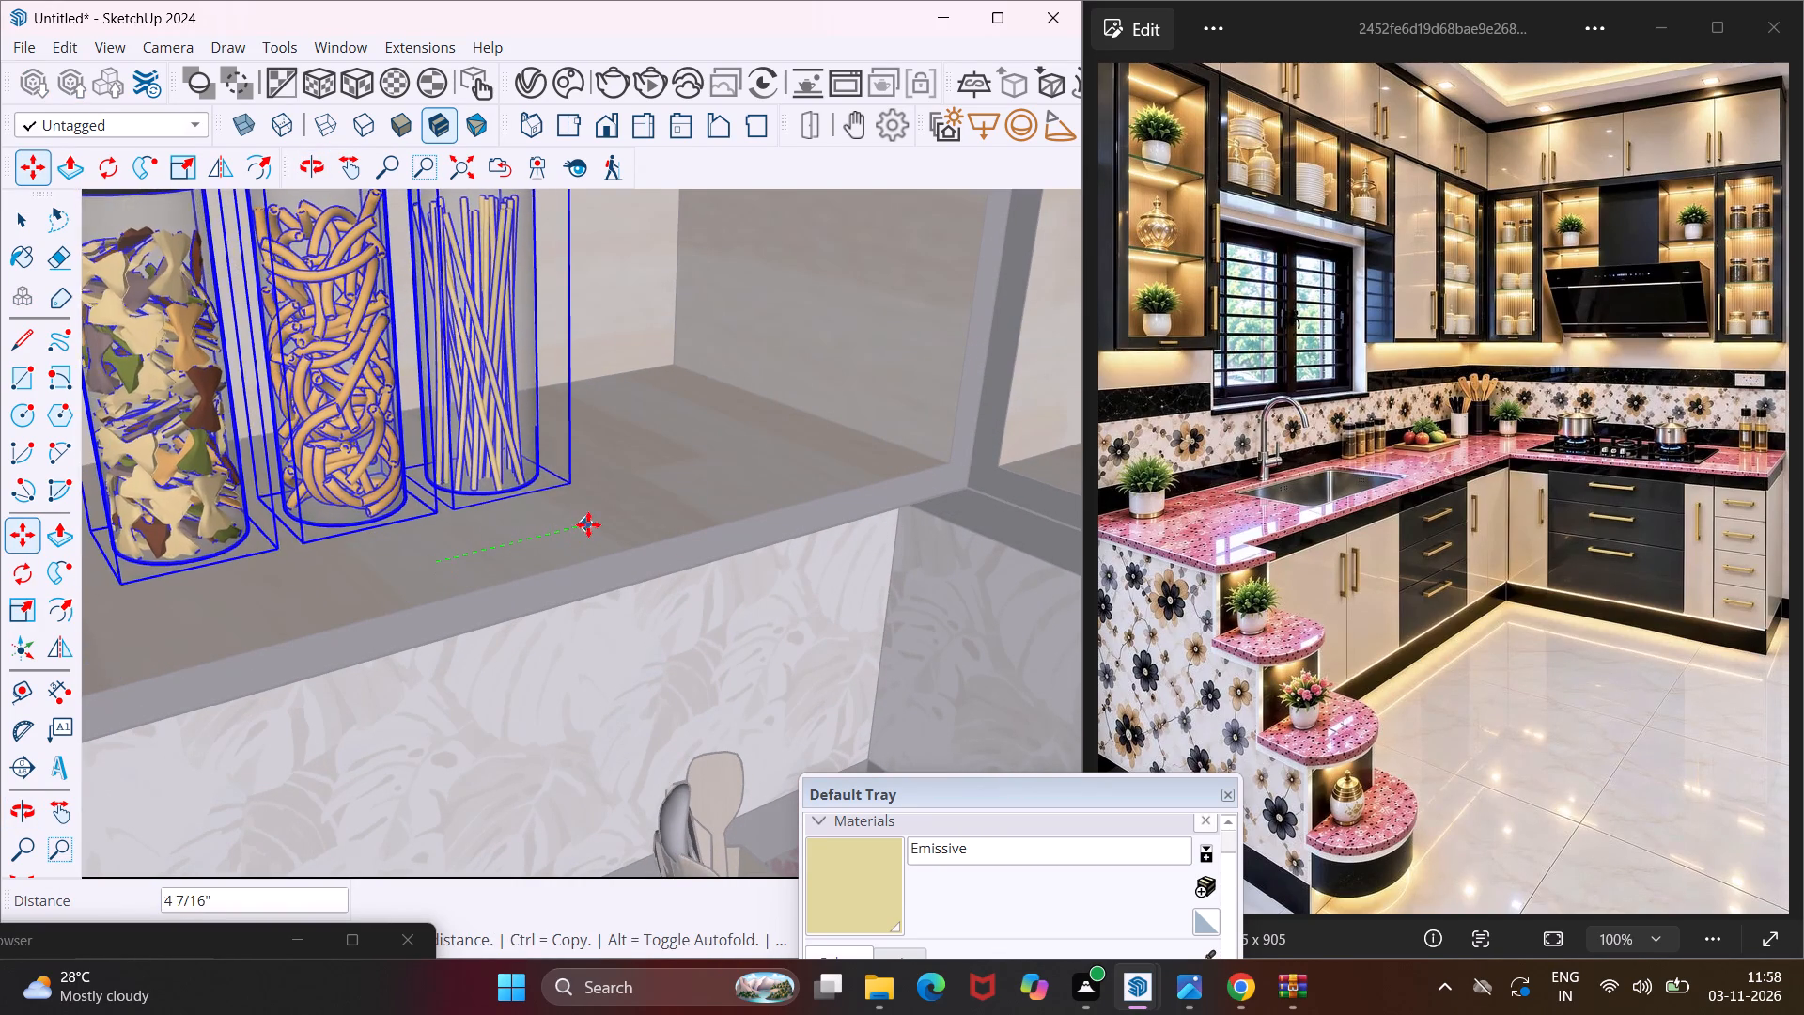
left_click(588, 524)
scroll(577, 556, "down", 8)
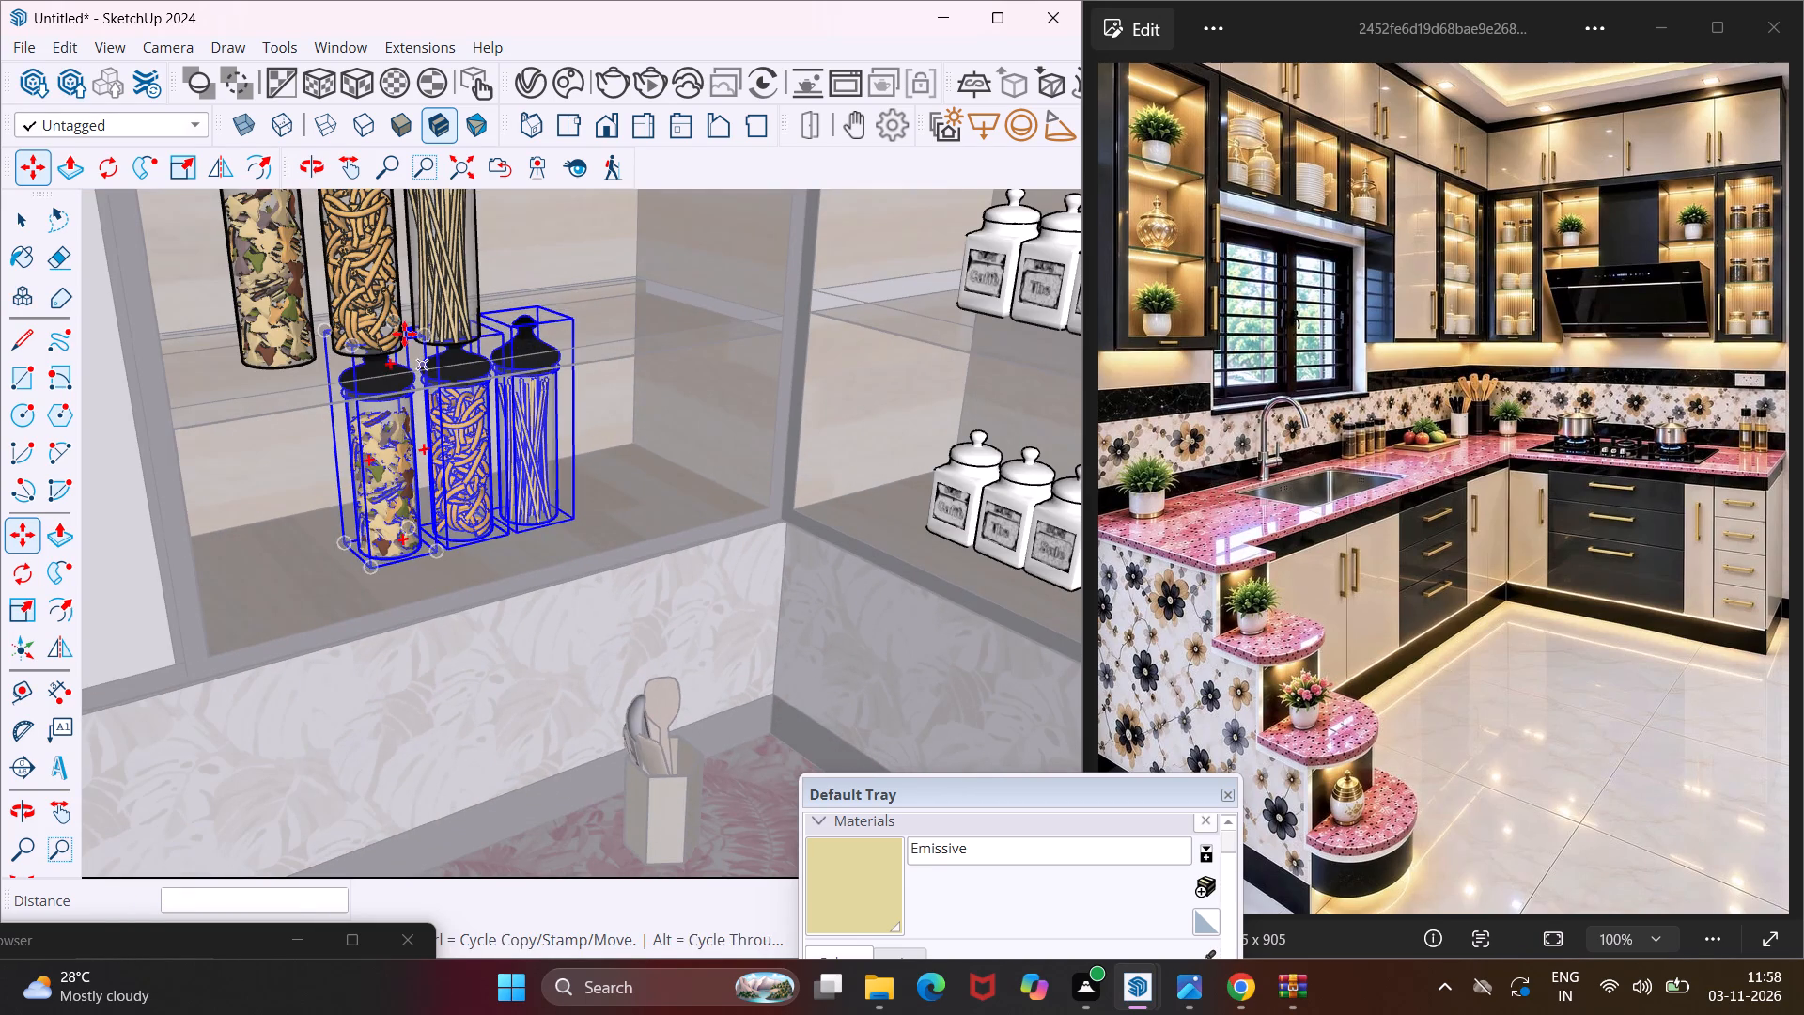
key("Escape")
key("space")
Select the three middle-shelf pasta jars and move them about 4 11/16" along the shelf towards the room corner.
left_click(281, 305)
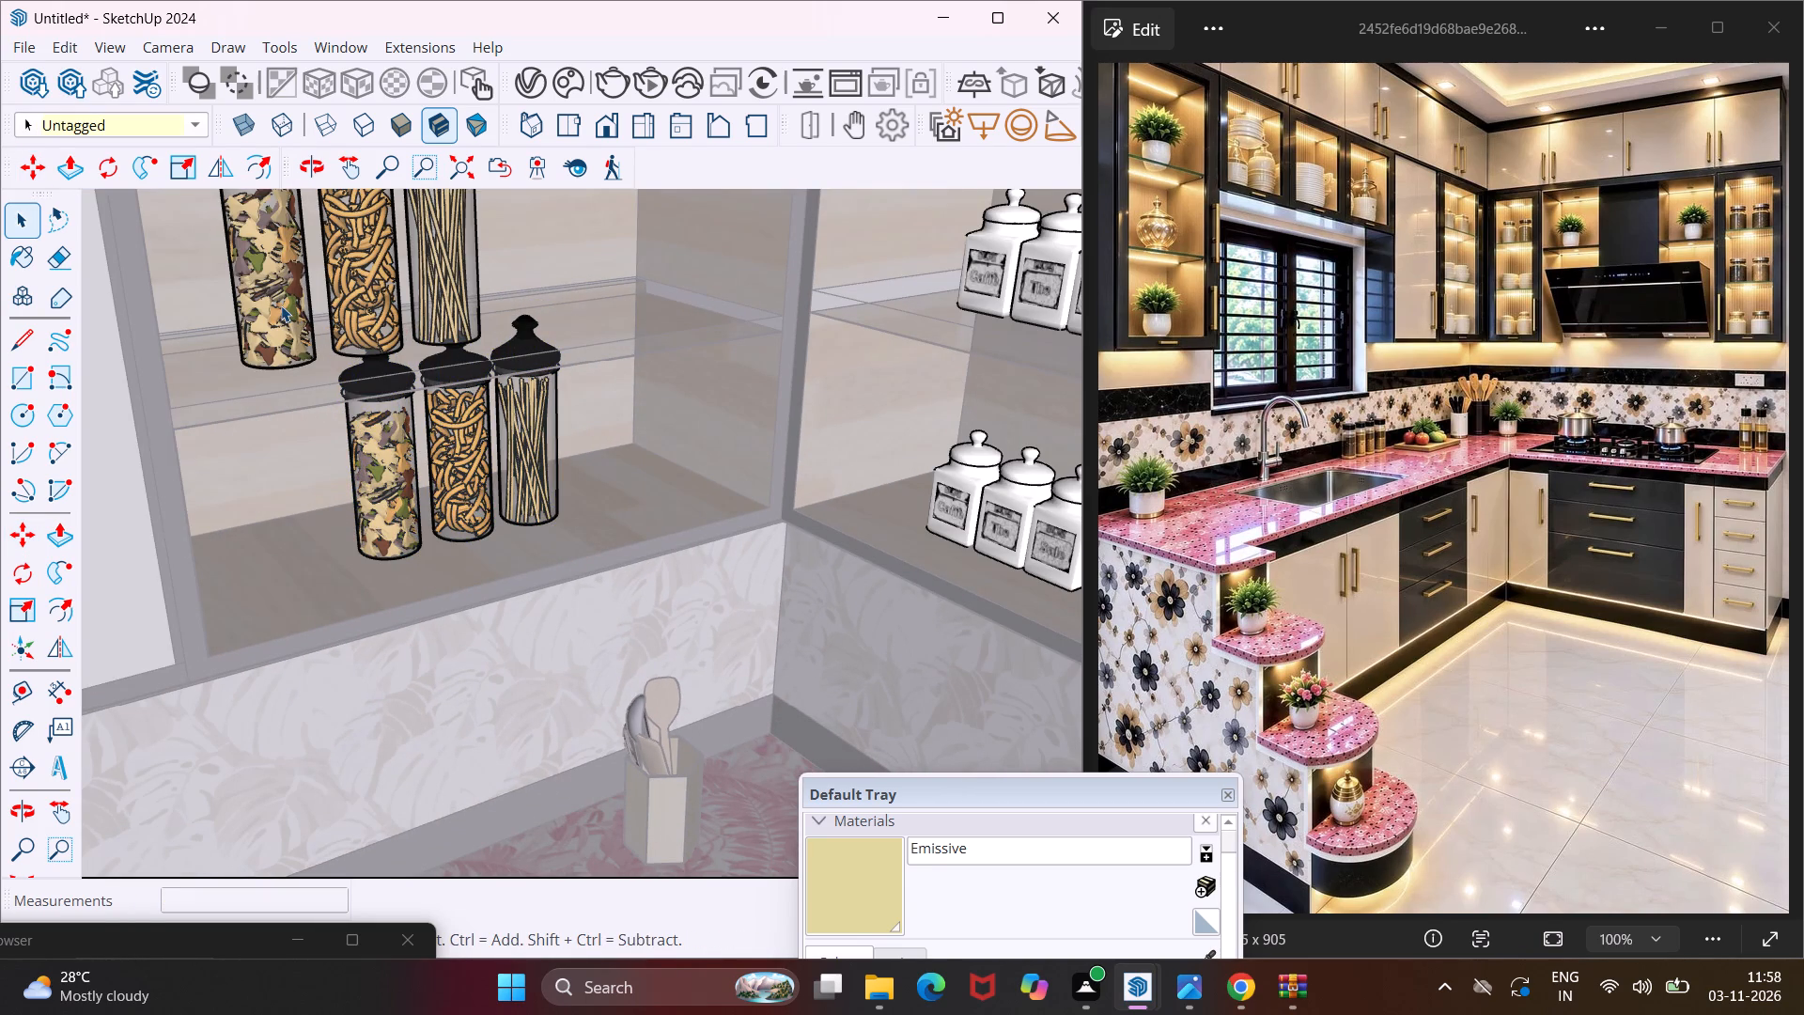
left_click(370, 296, "ctrl")
left_click(443, 301, "ctrl")
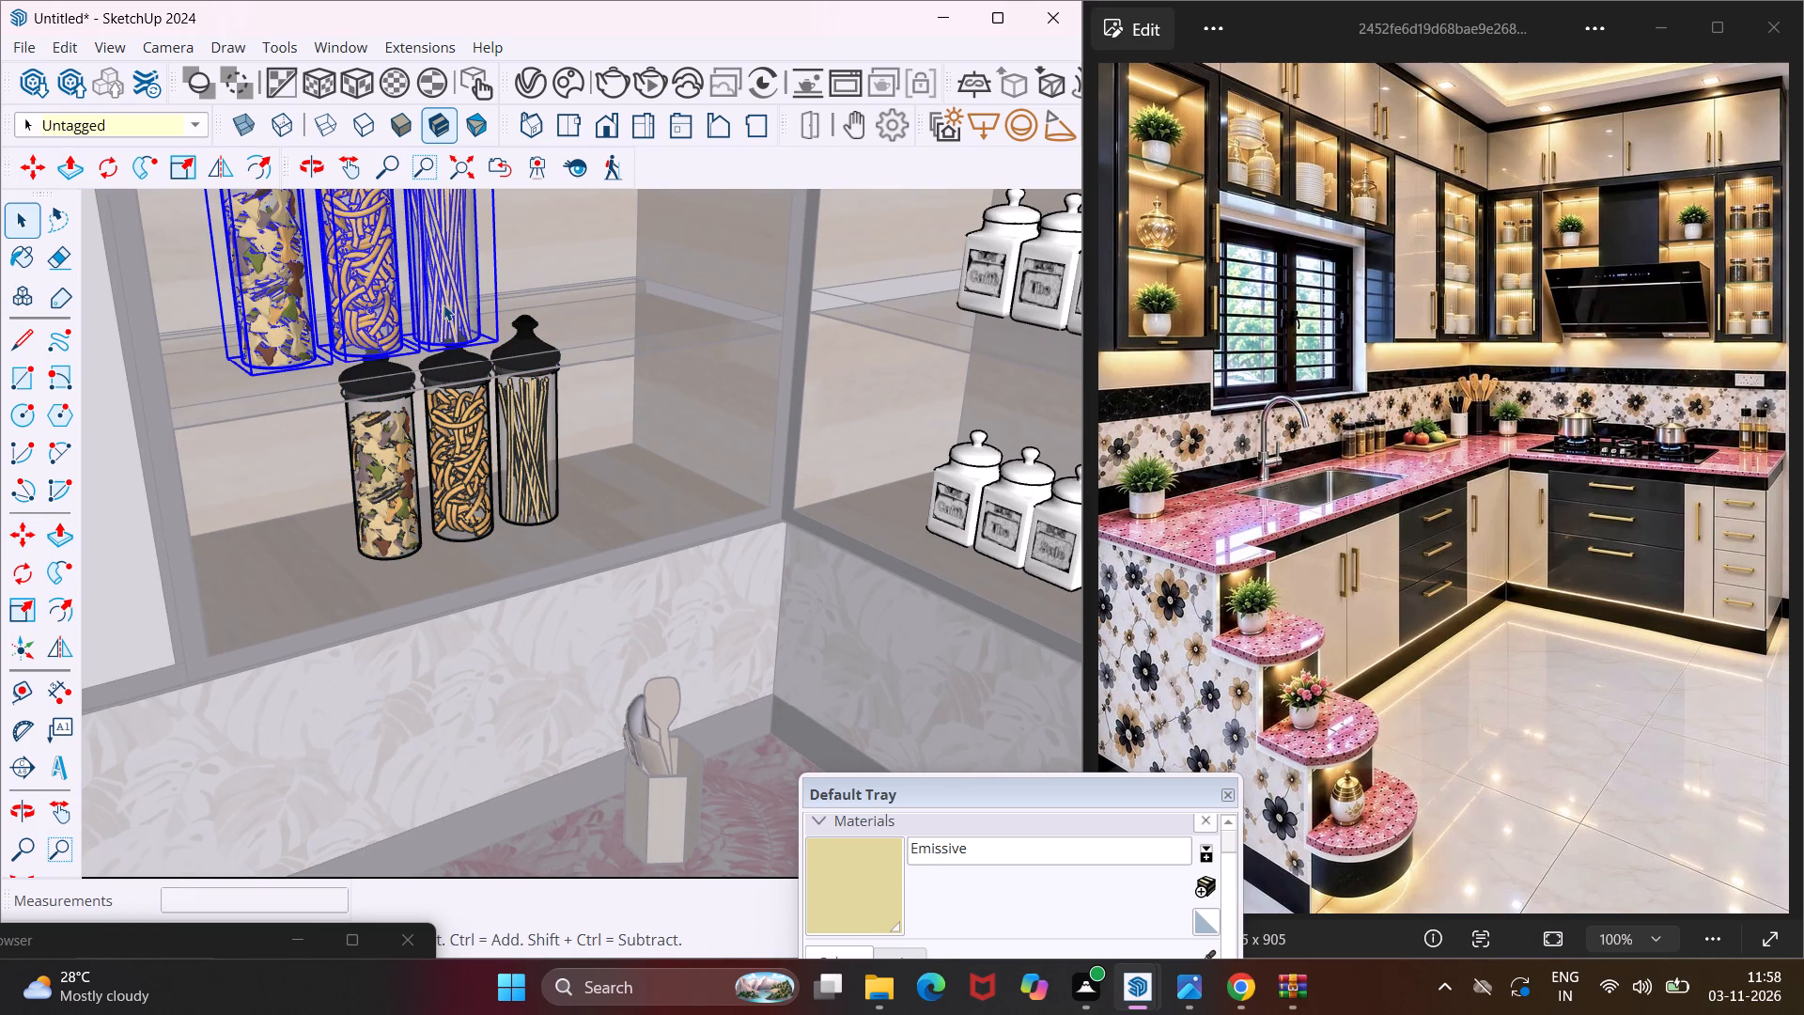
key("m")
middle_click_drag(539, 306, 534, 379)
scroll(534, 379, "up", 3)
left_click(534, 379)
left_click(641, 345)
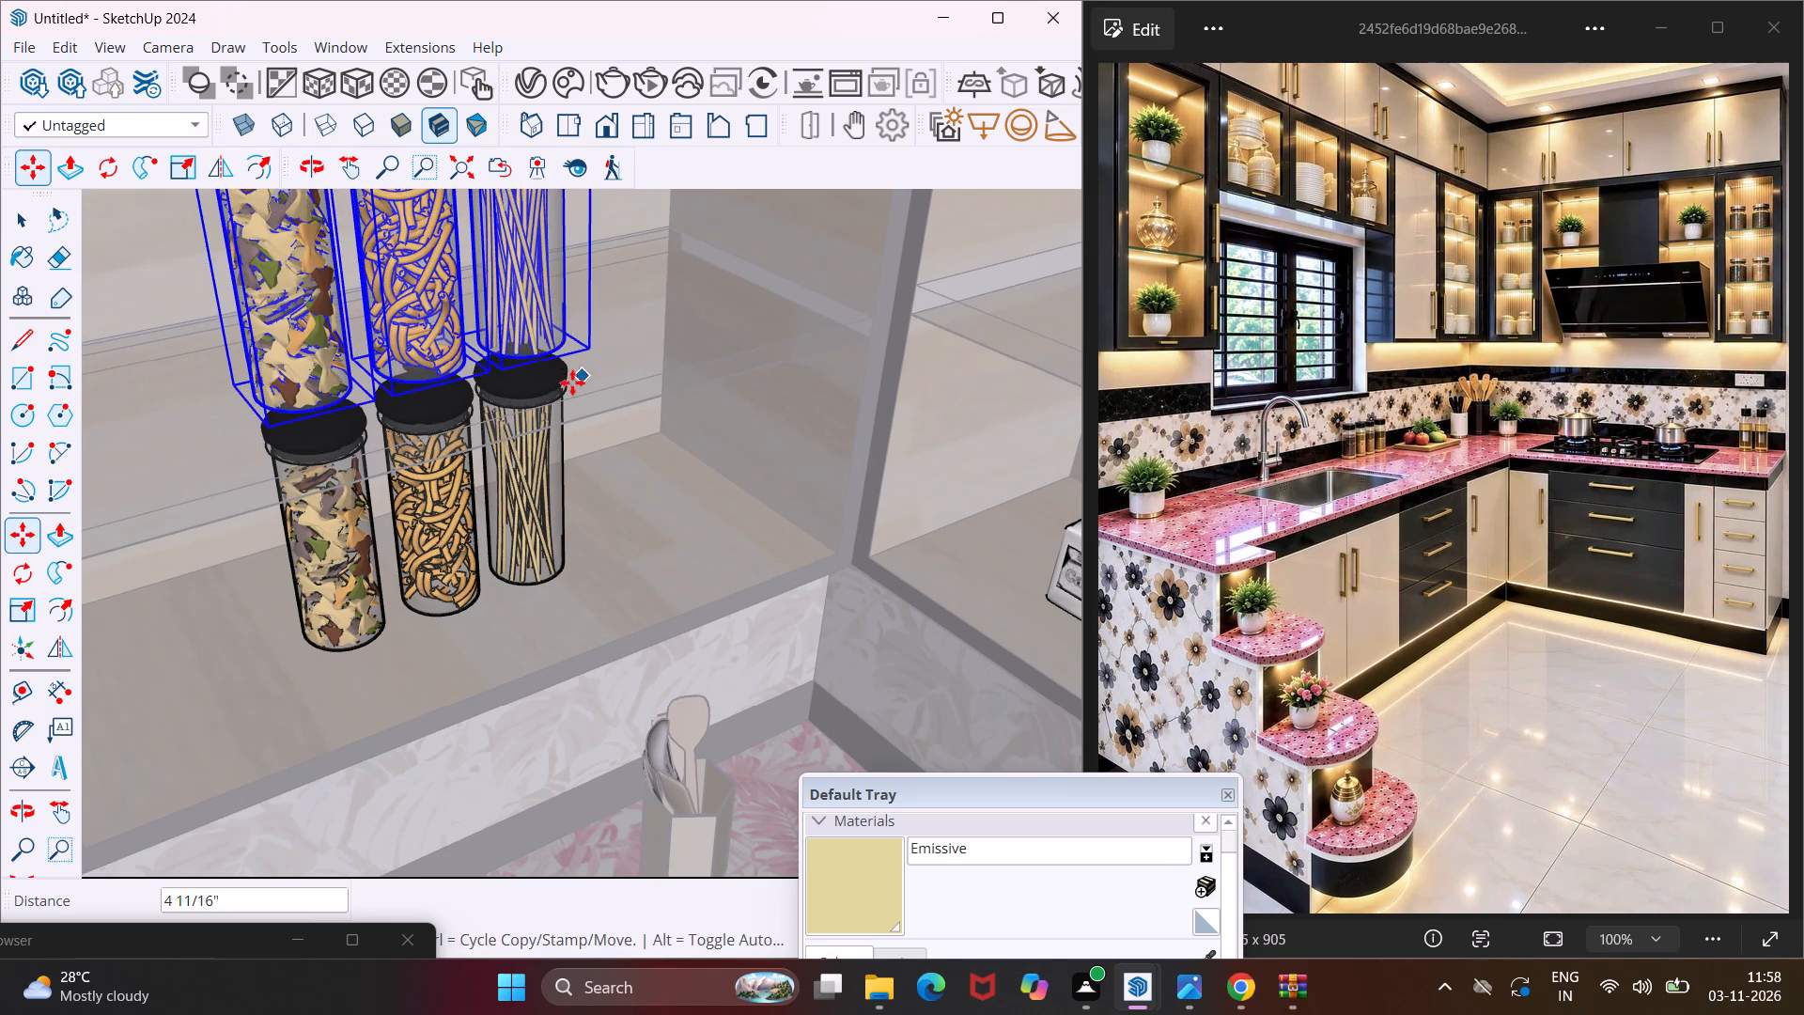
scroll(572, 383, "down", 12)
key("Escape")
key("space")
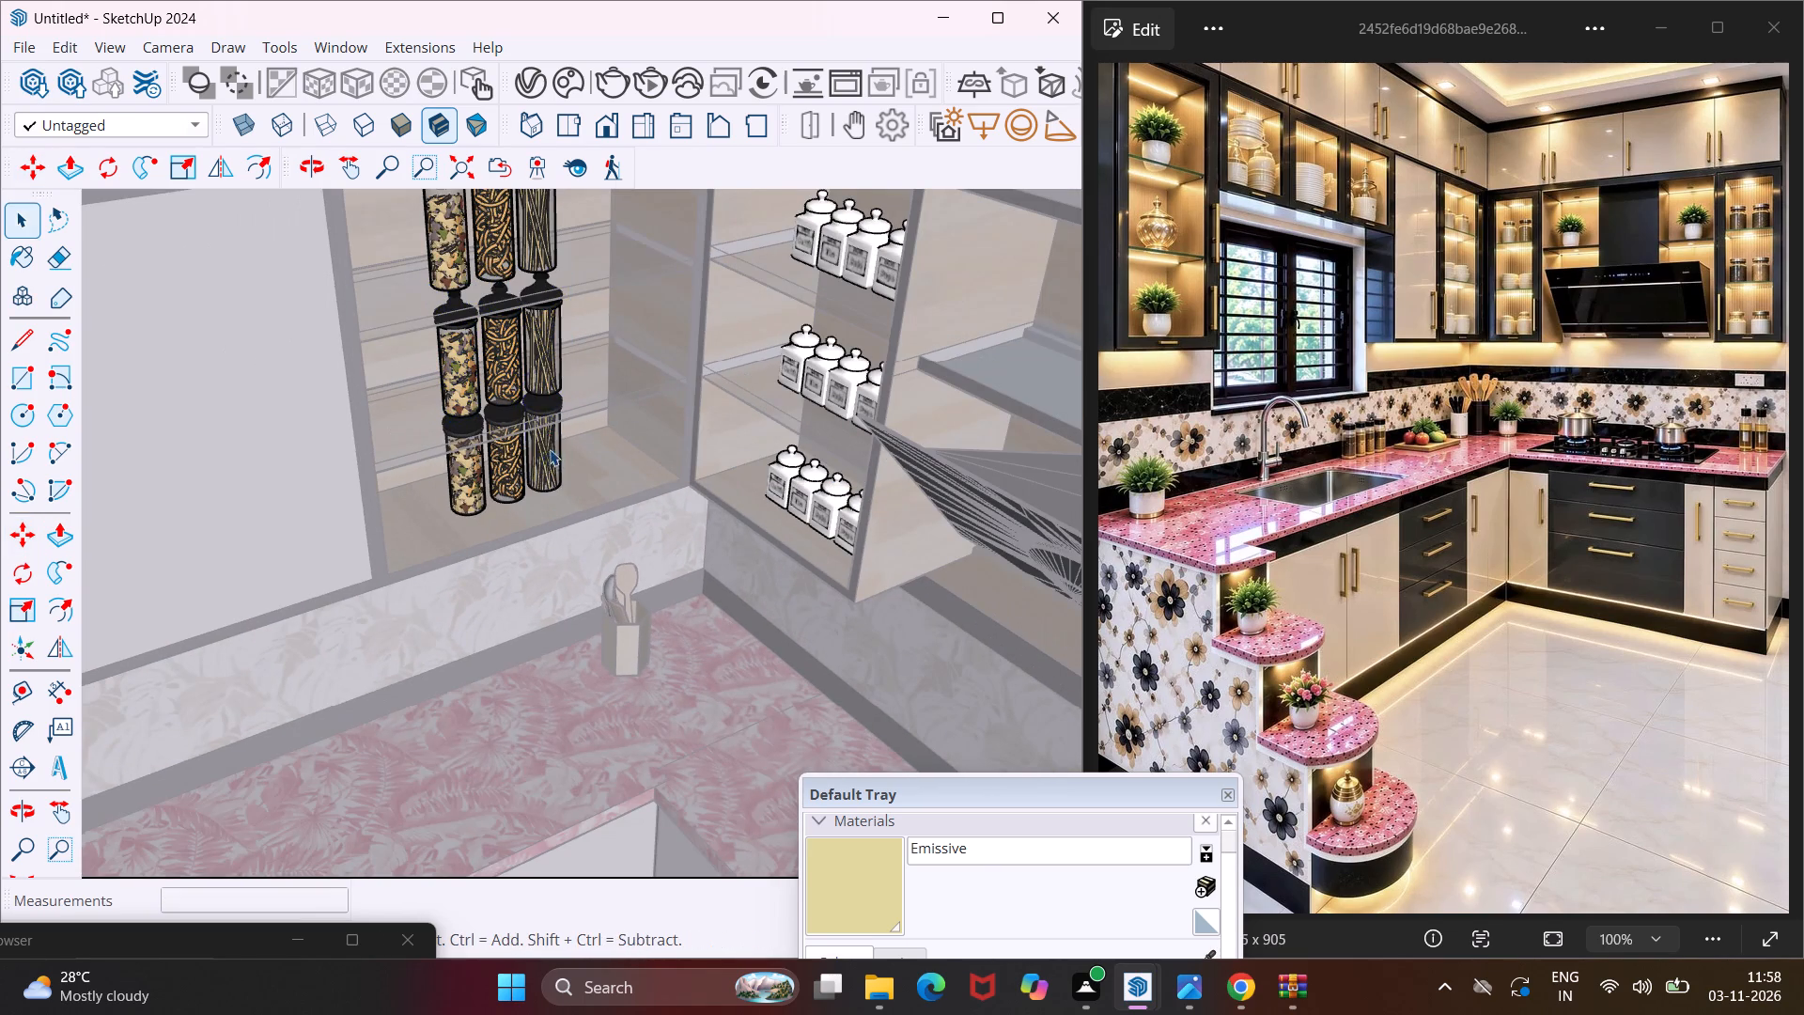
Select the cream bicycle-picture and chef-picture canisters among the spare accessories outside the kitchen and rotate them 90° on the ground plane.
scroll(551, 507, "down", 8)
middle_click_drag(545, 529, 671, 438)
scroll(583, 475, "down", 4)
scroll(478, 490, "down", 9)
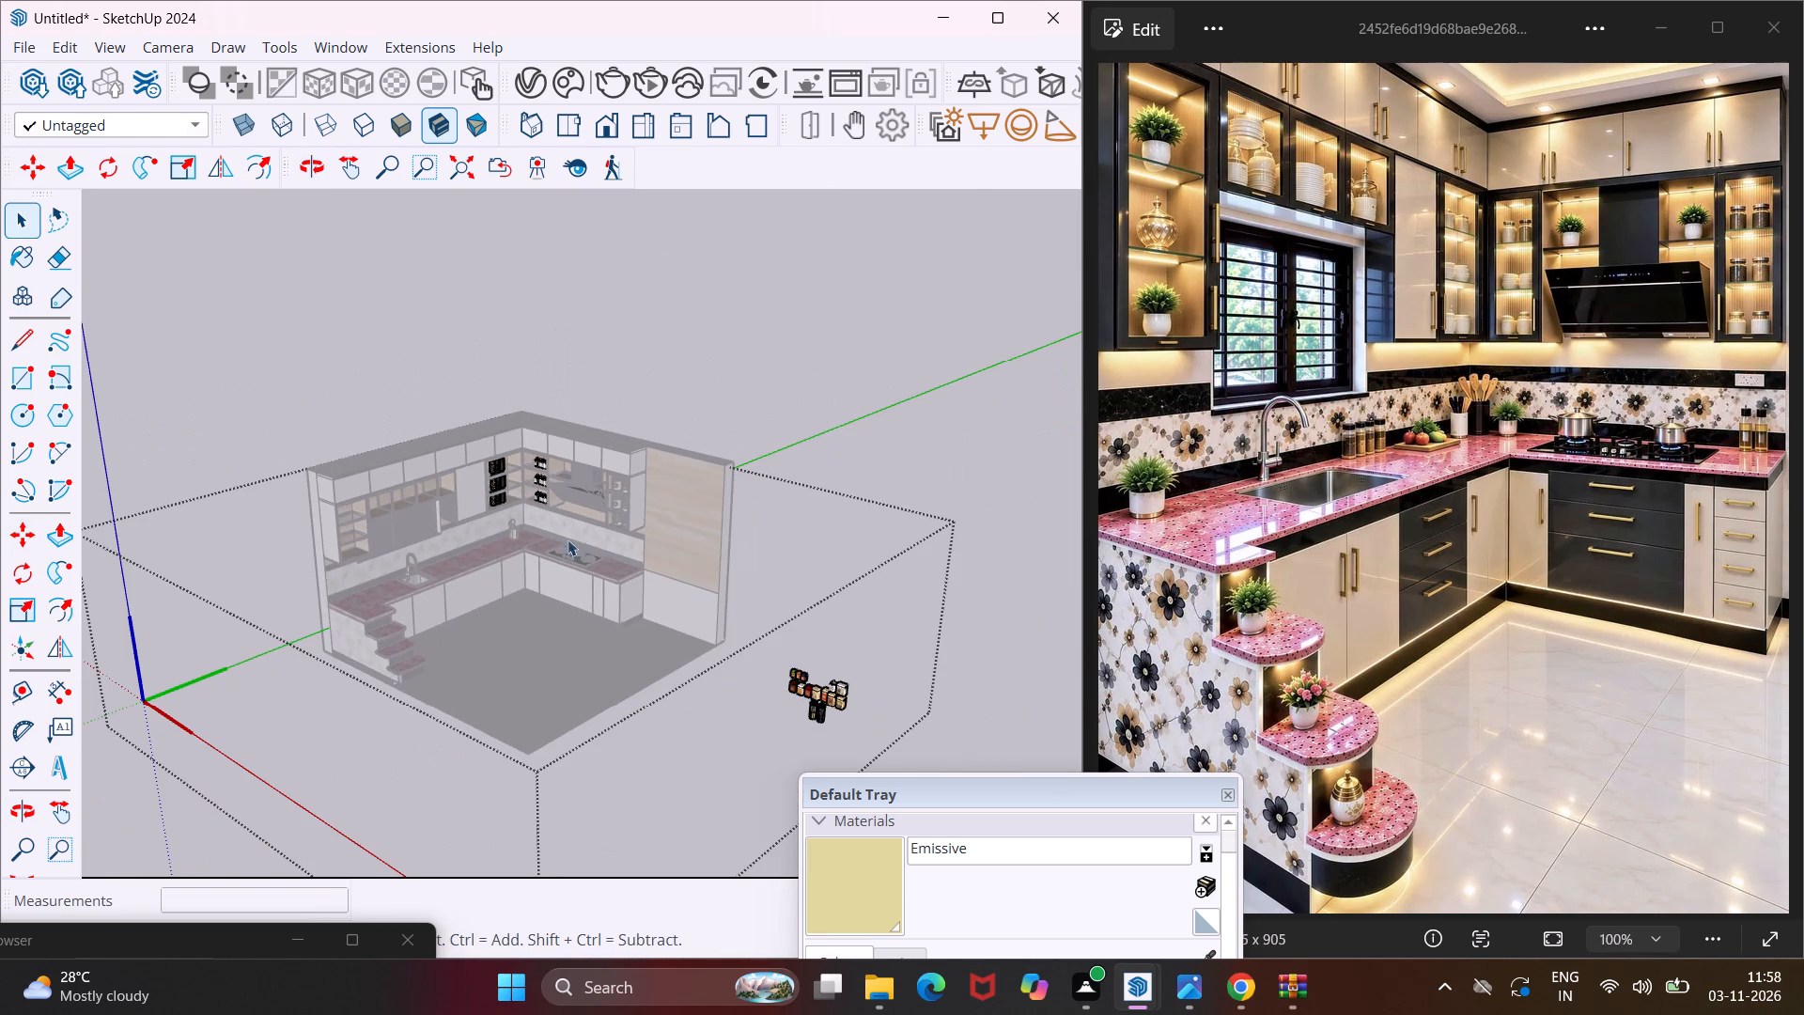
scroll(813, 723, "up", 9)
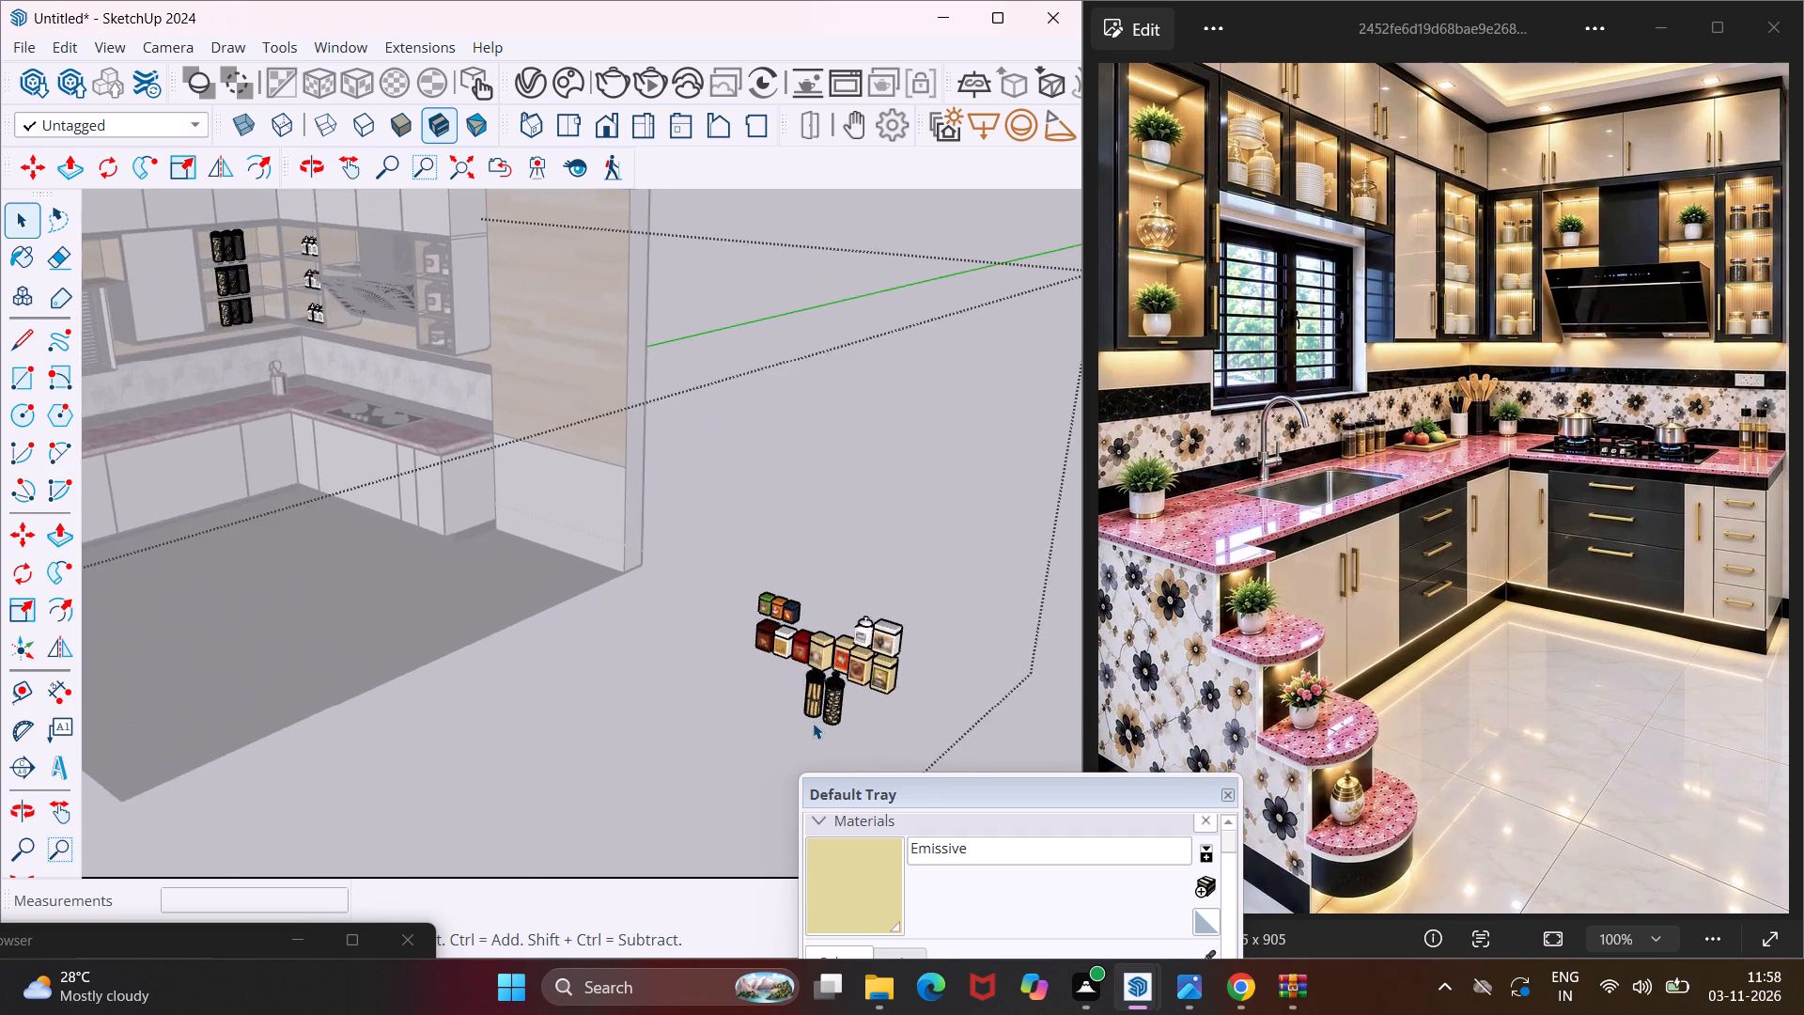
scroll(813, 723, "up", 4)
scroll(881, 667, "up", 11)
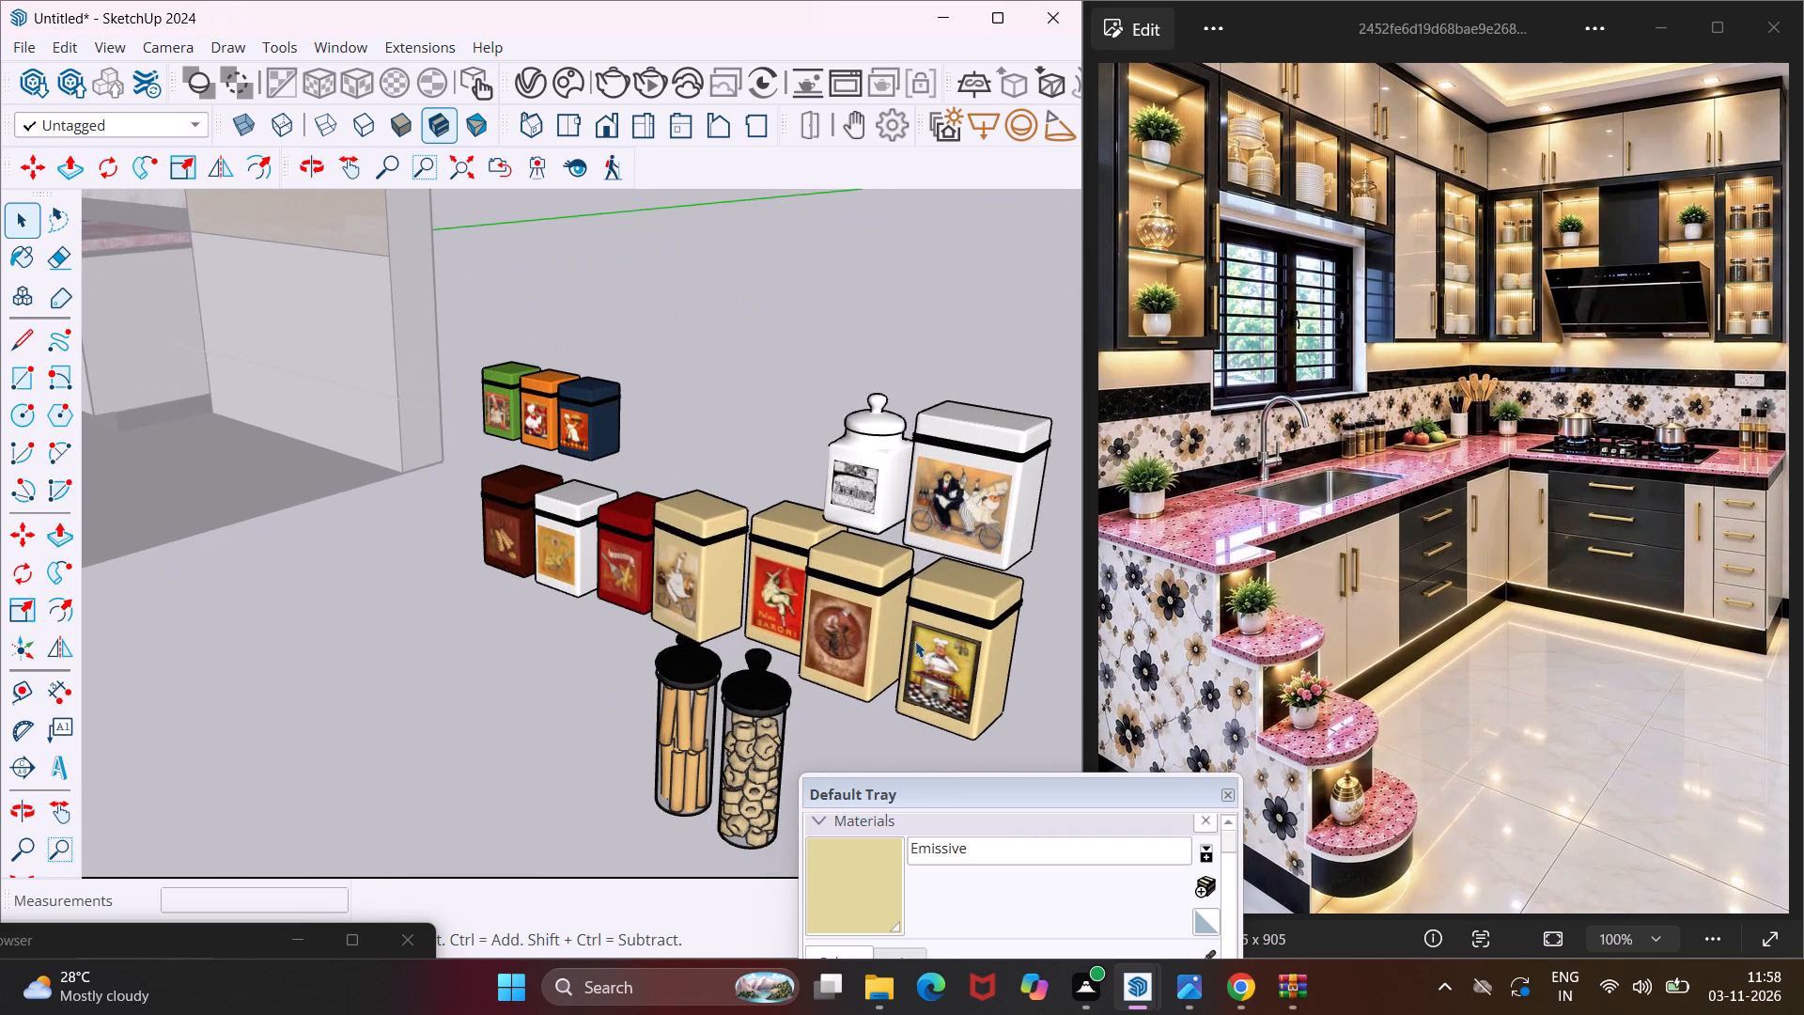
left_click(923, 649)
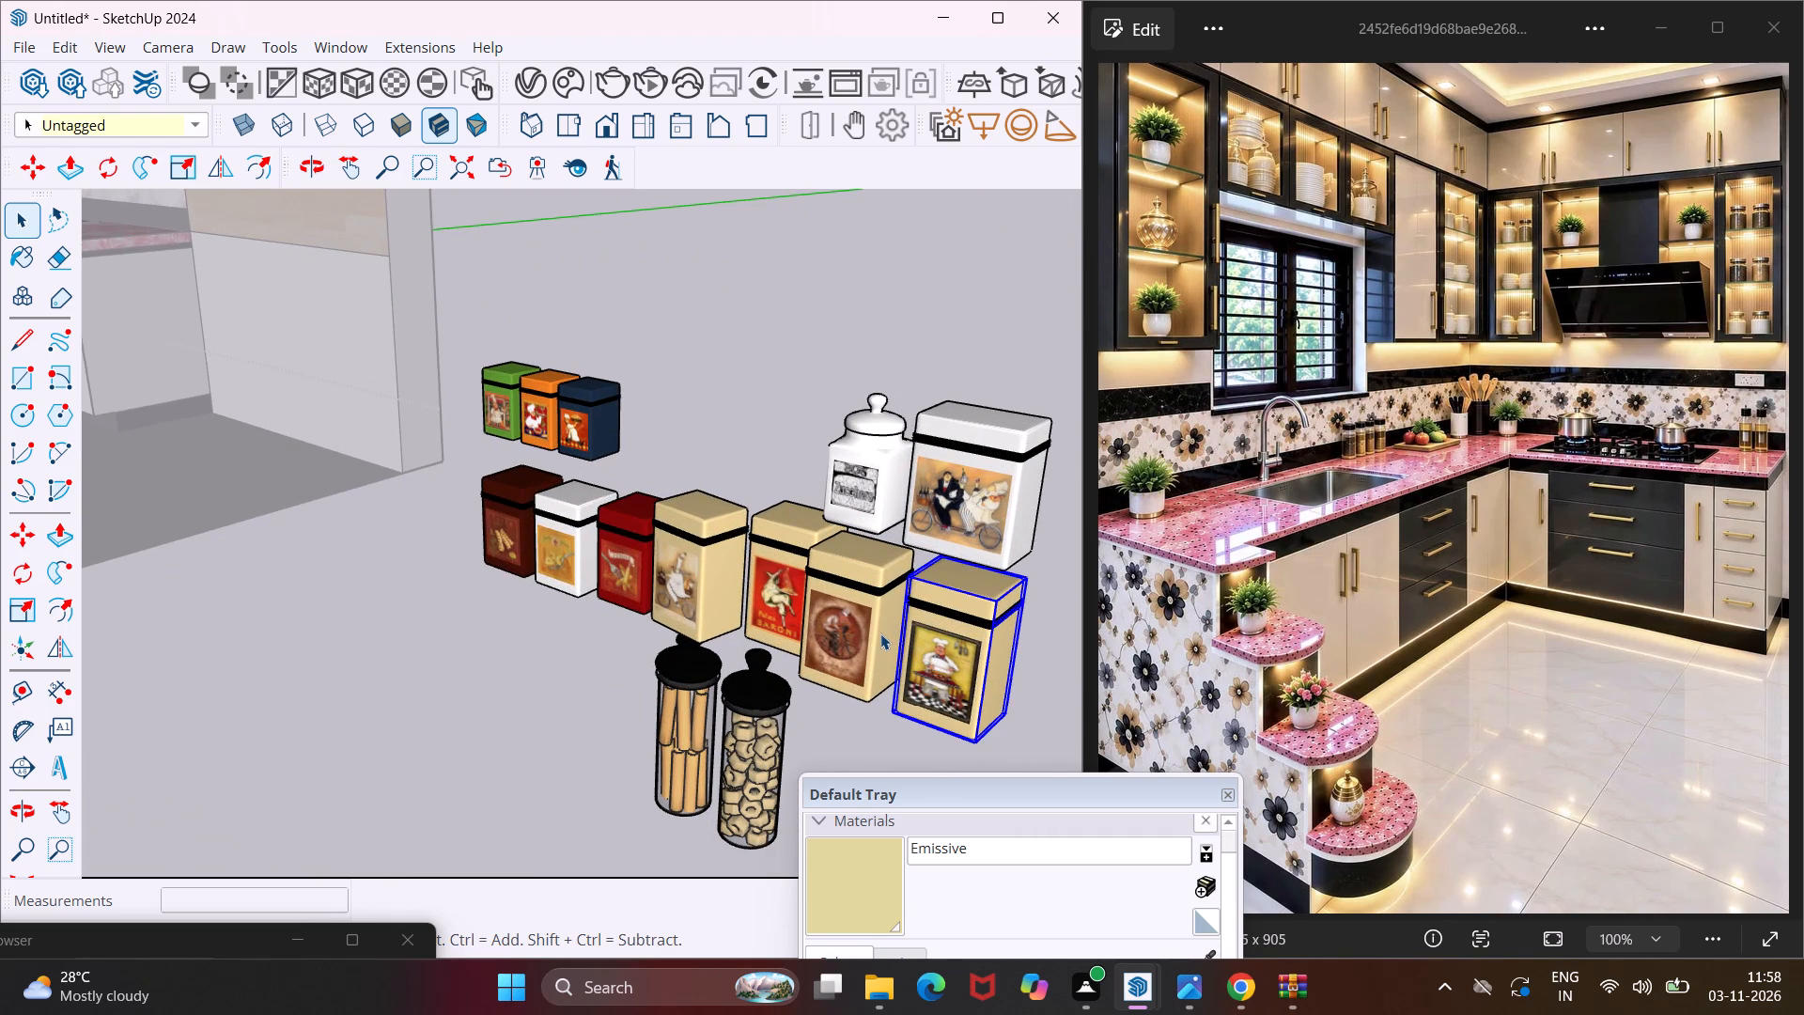
left_click(866, 644, "ctrl")
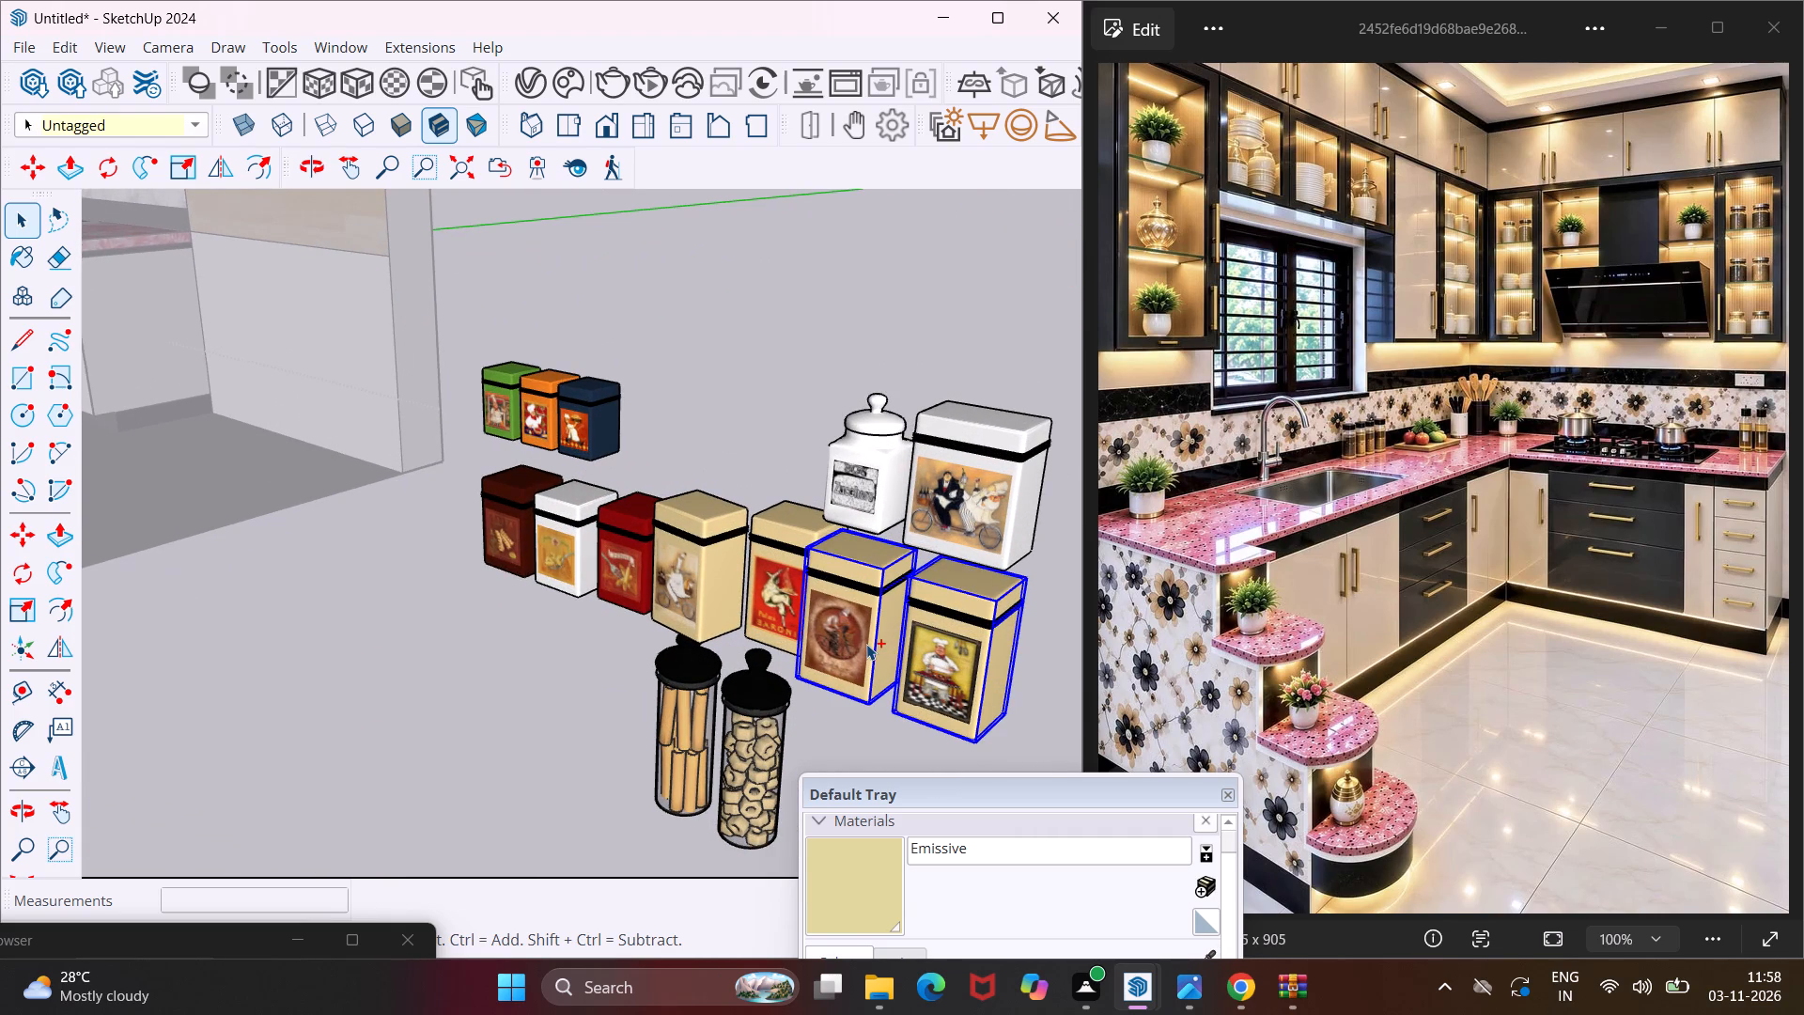
scroll(769, 572, "down", 8)
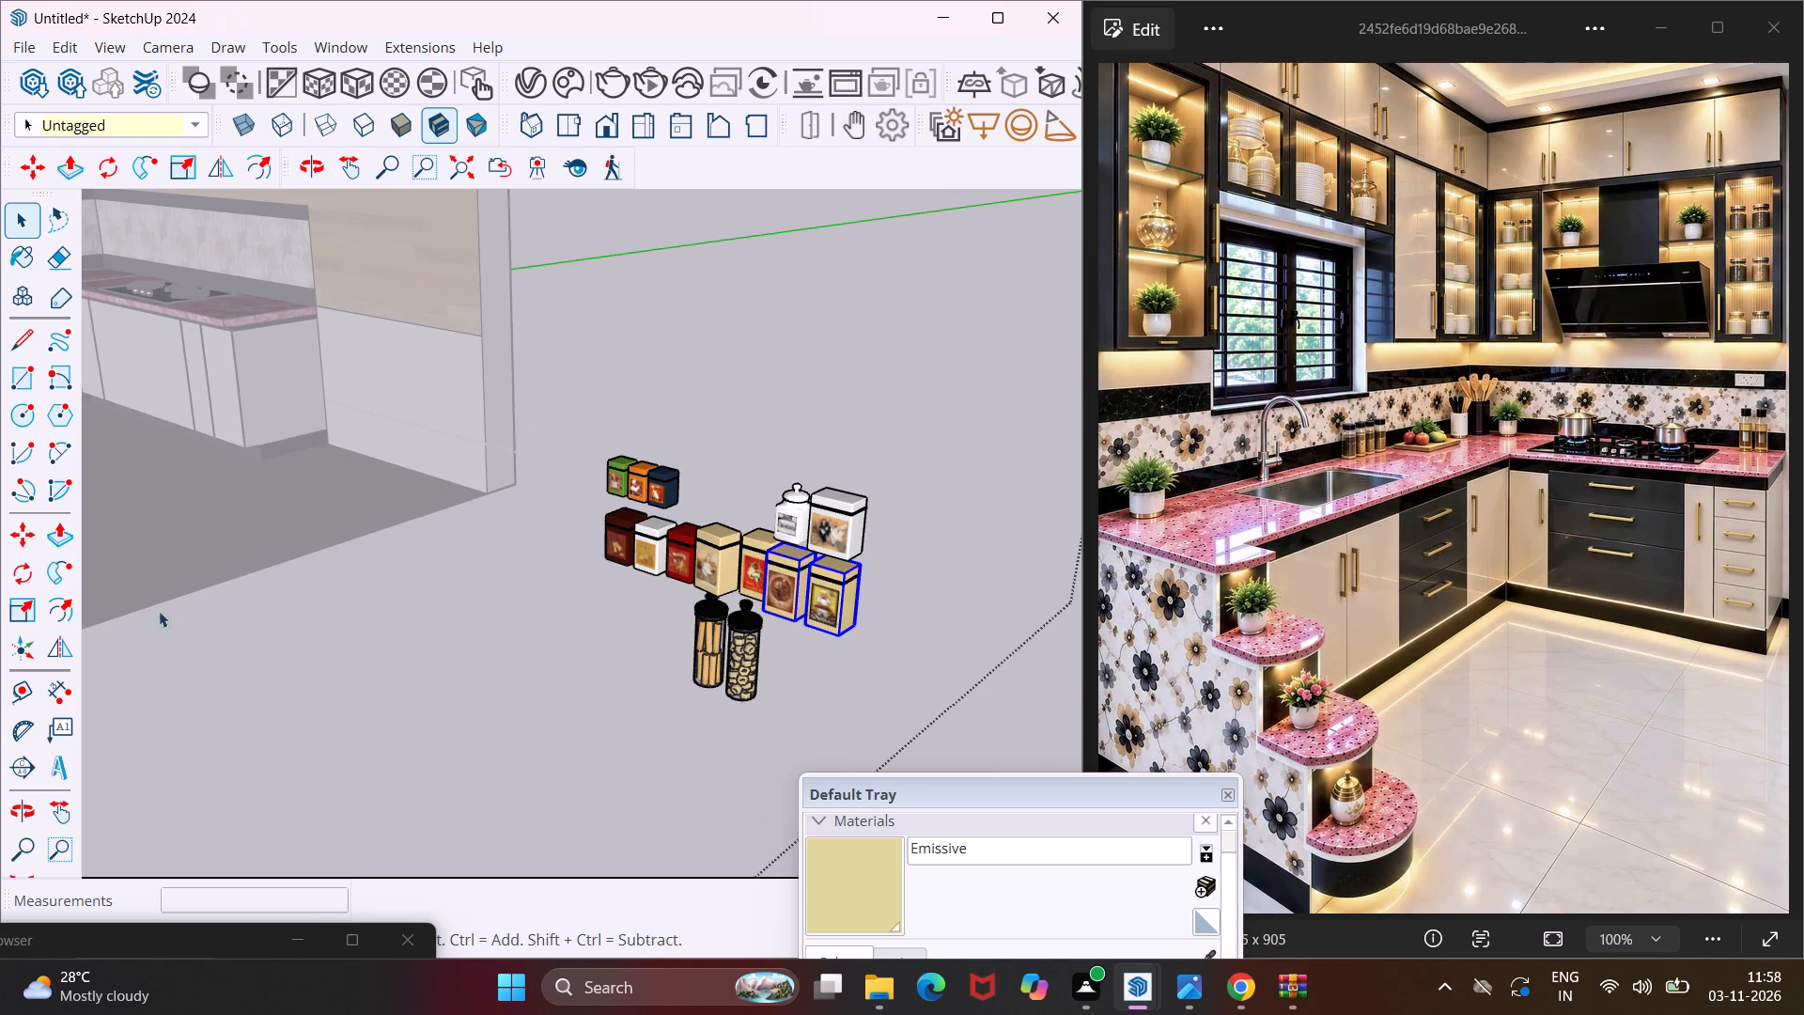
left_click(24, 582)
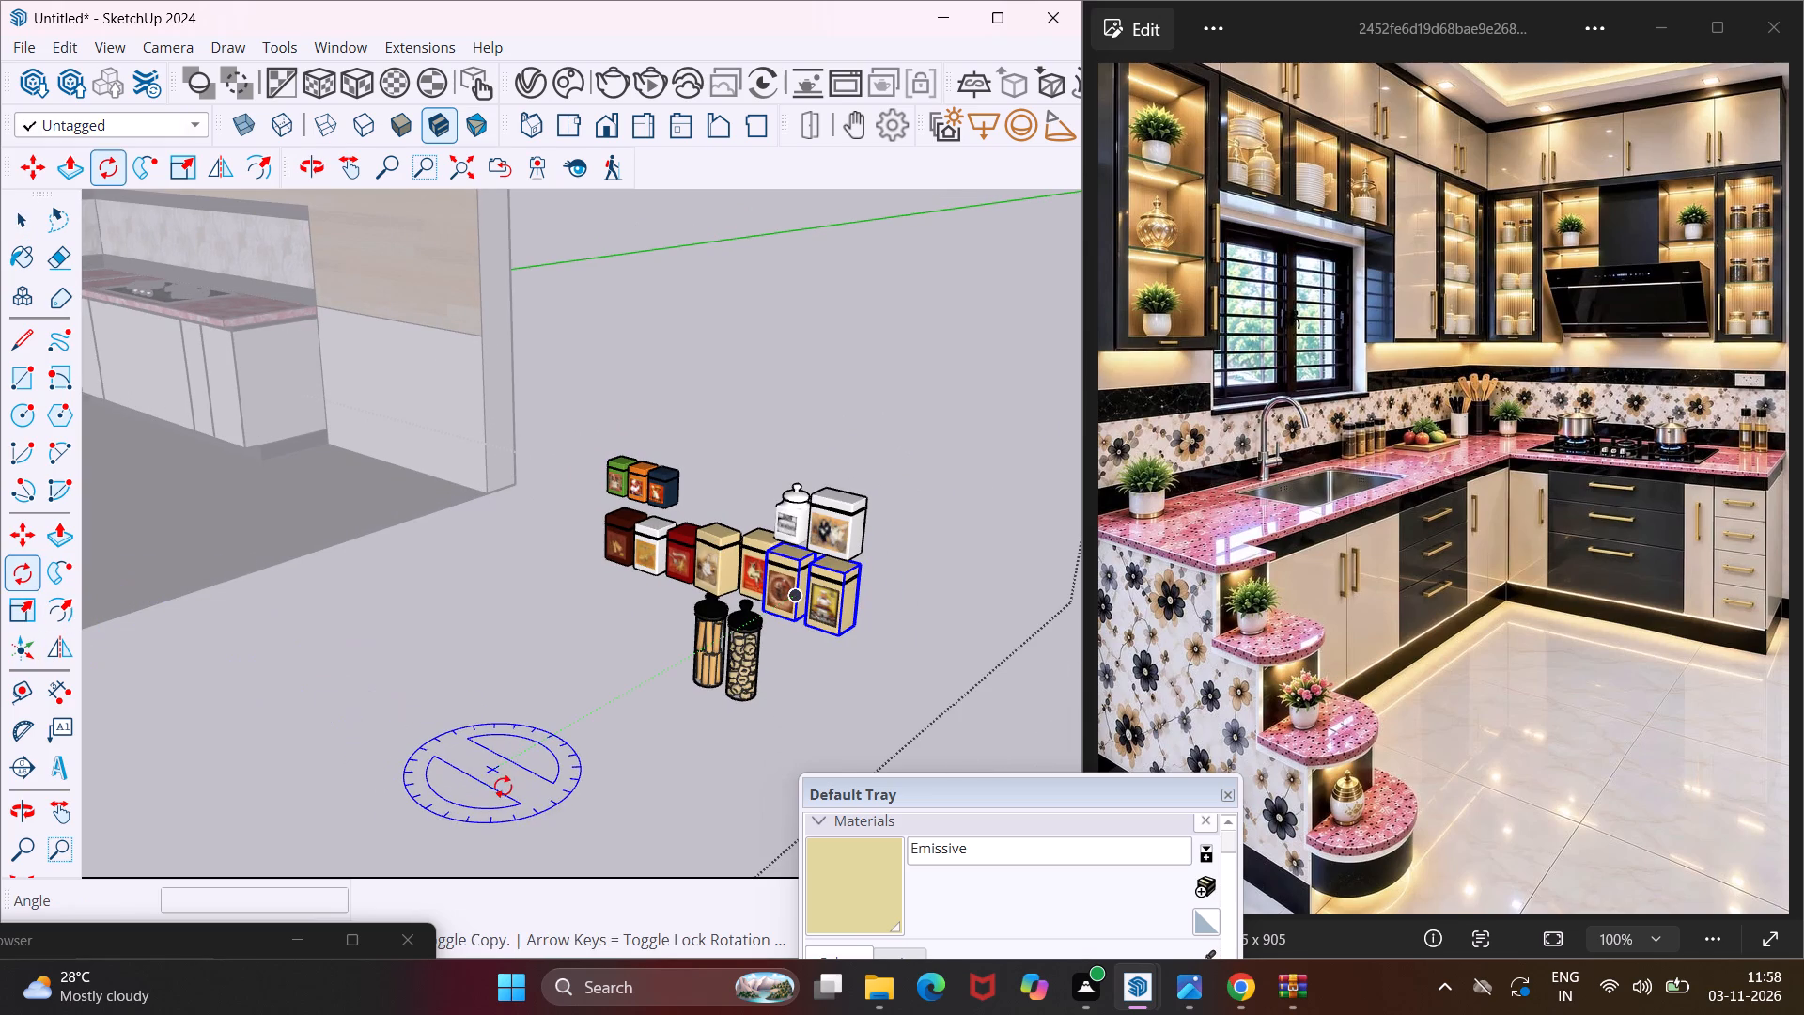
left_click(503, 787)
left_click(566, 819)
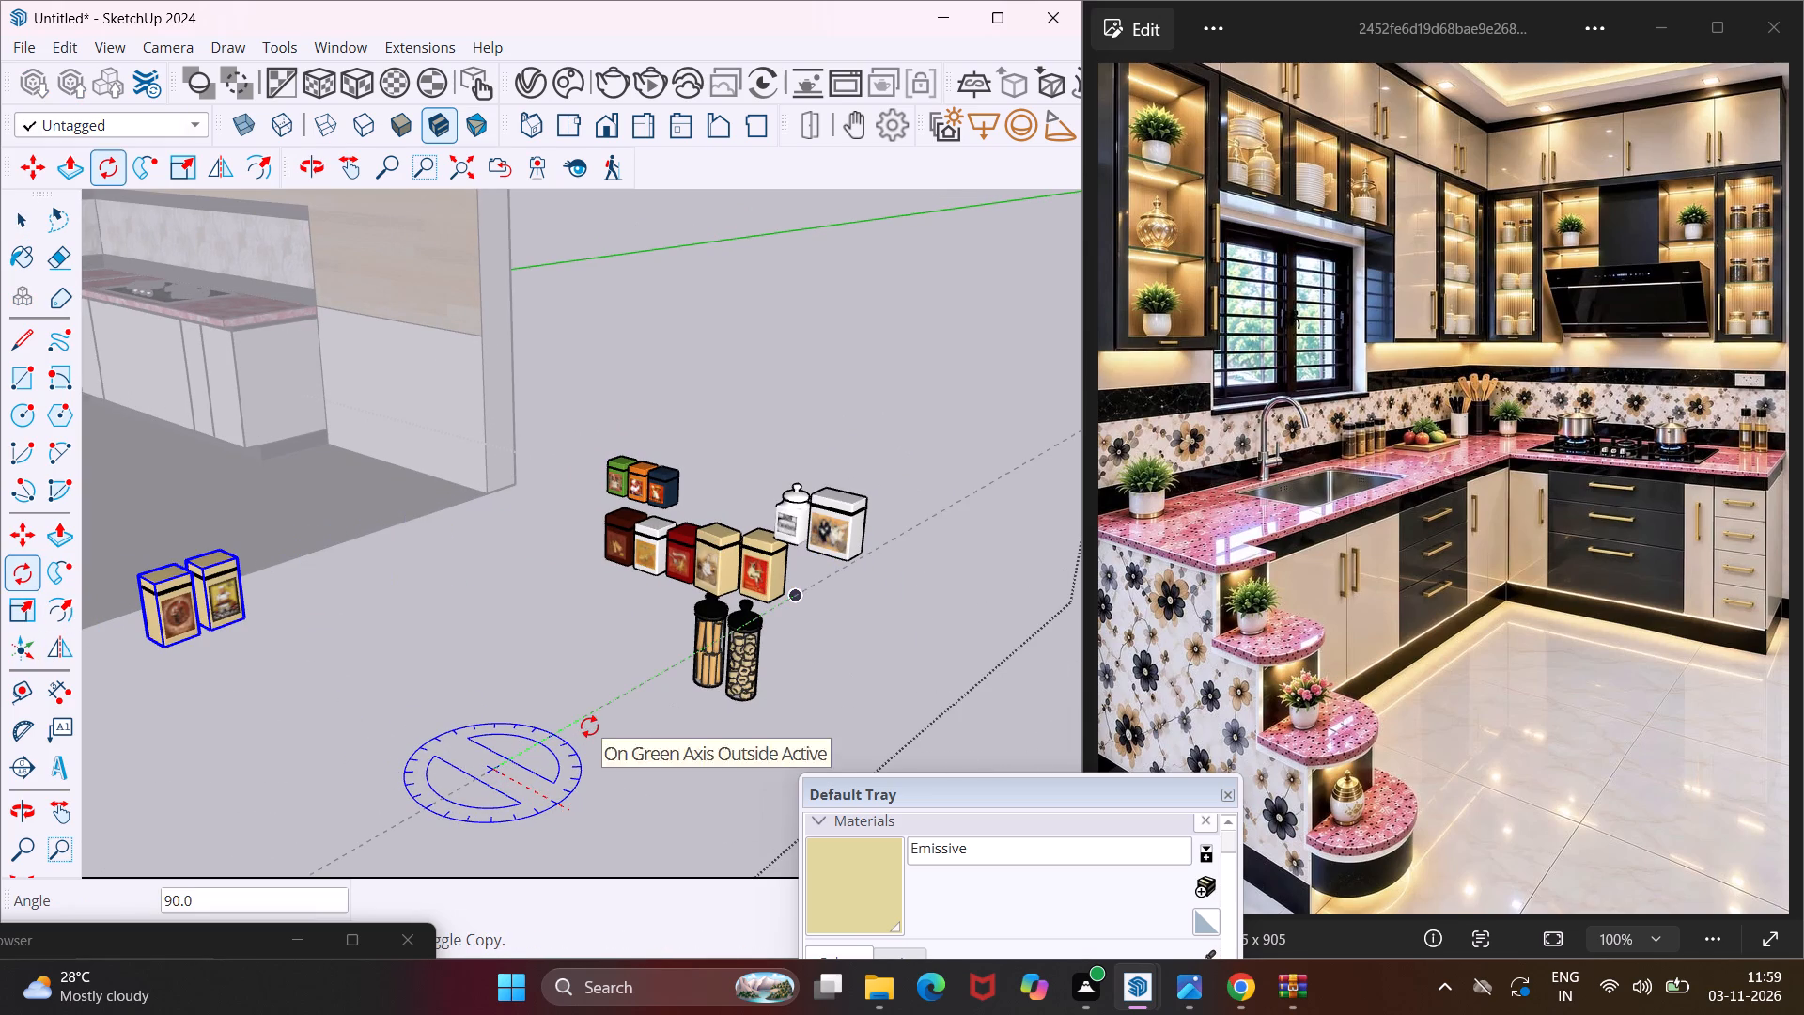
left_click(589, 726)
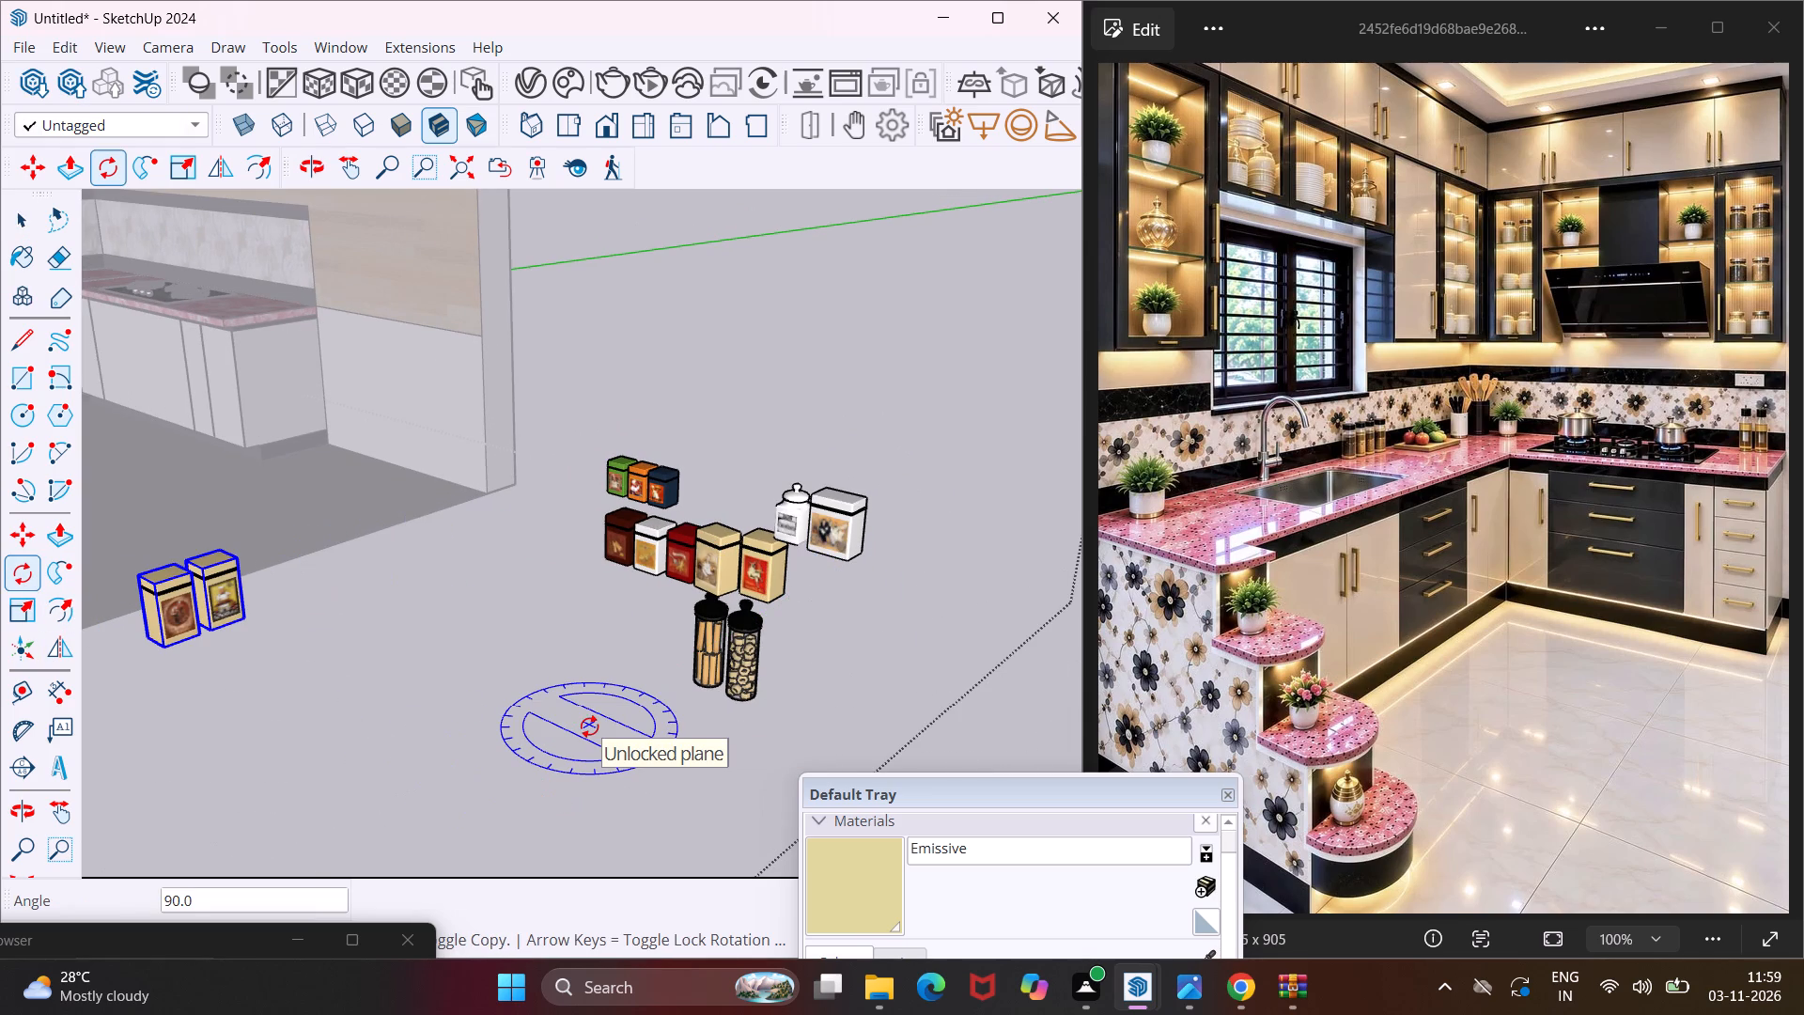
Move the two rotated canisters about 20' 4 9/16" into the open above-window compartment farthest from the room corner.
key("m")
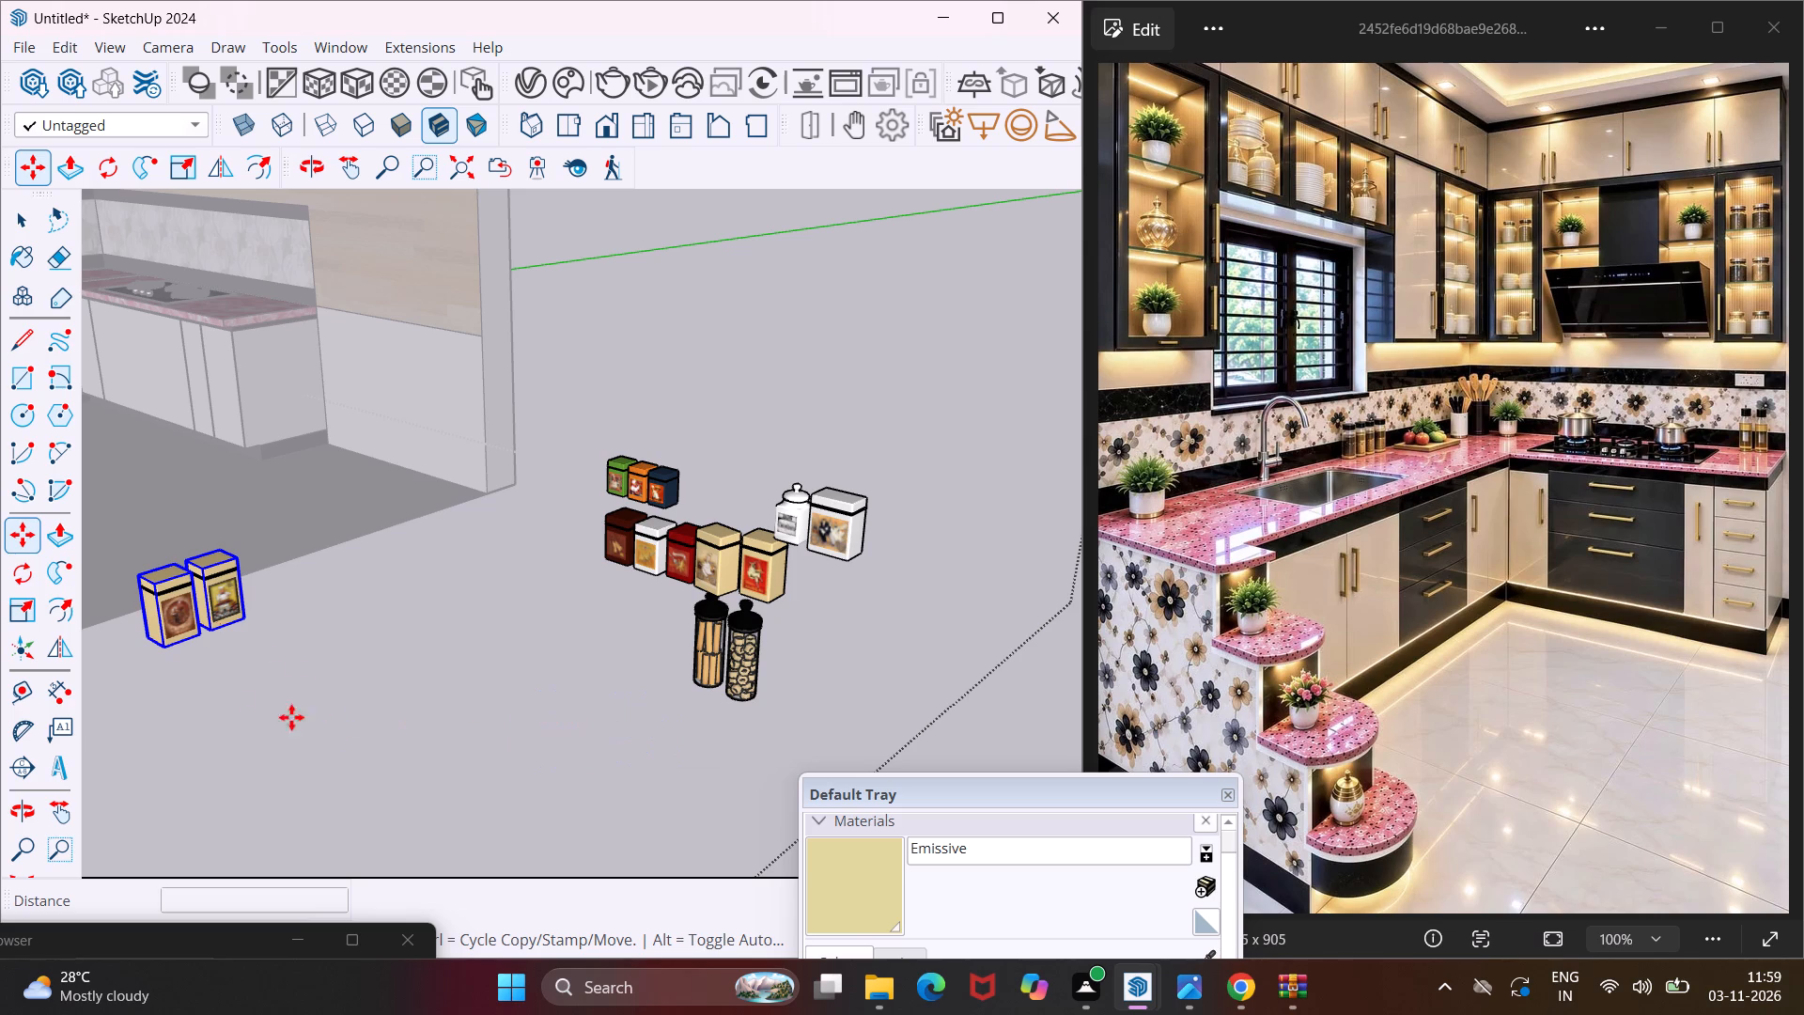
scroll(173, 659, "up", 7)
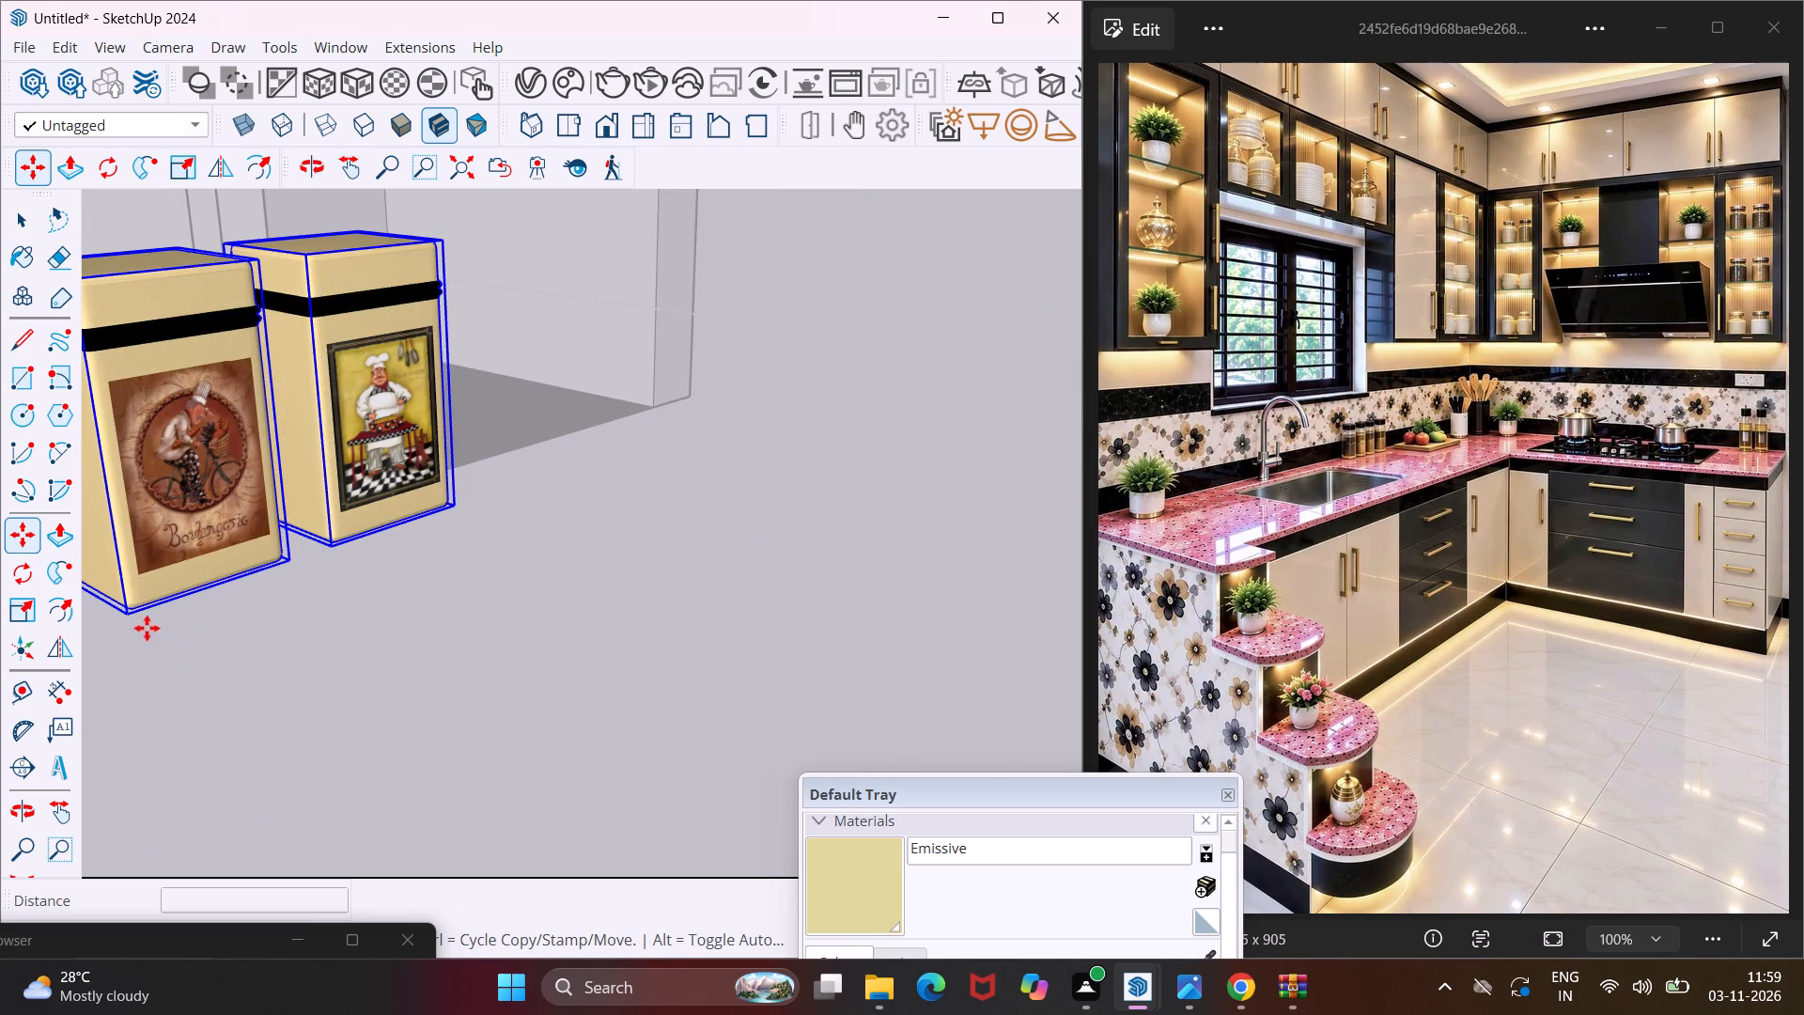
left_click(130, 612)
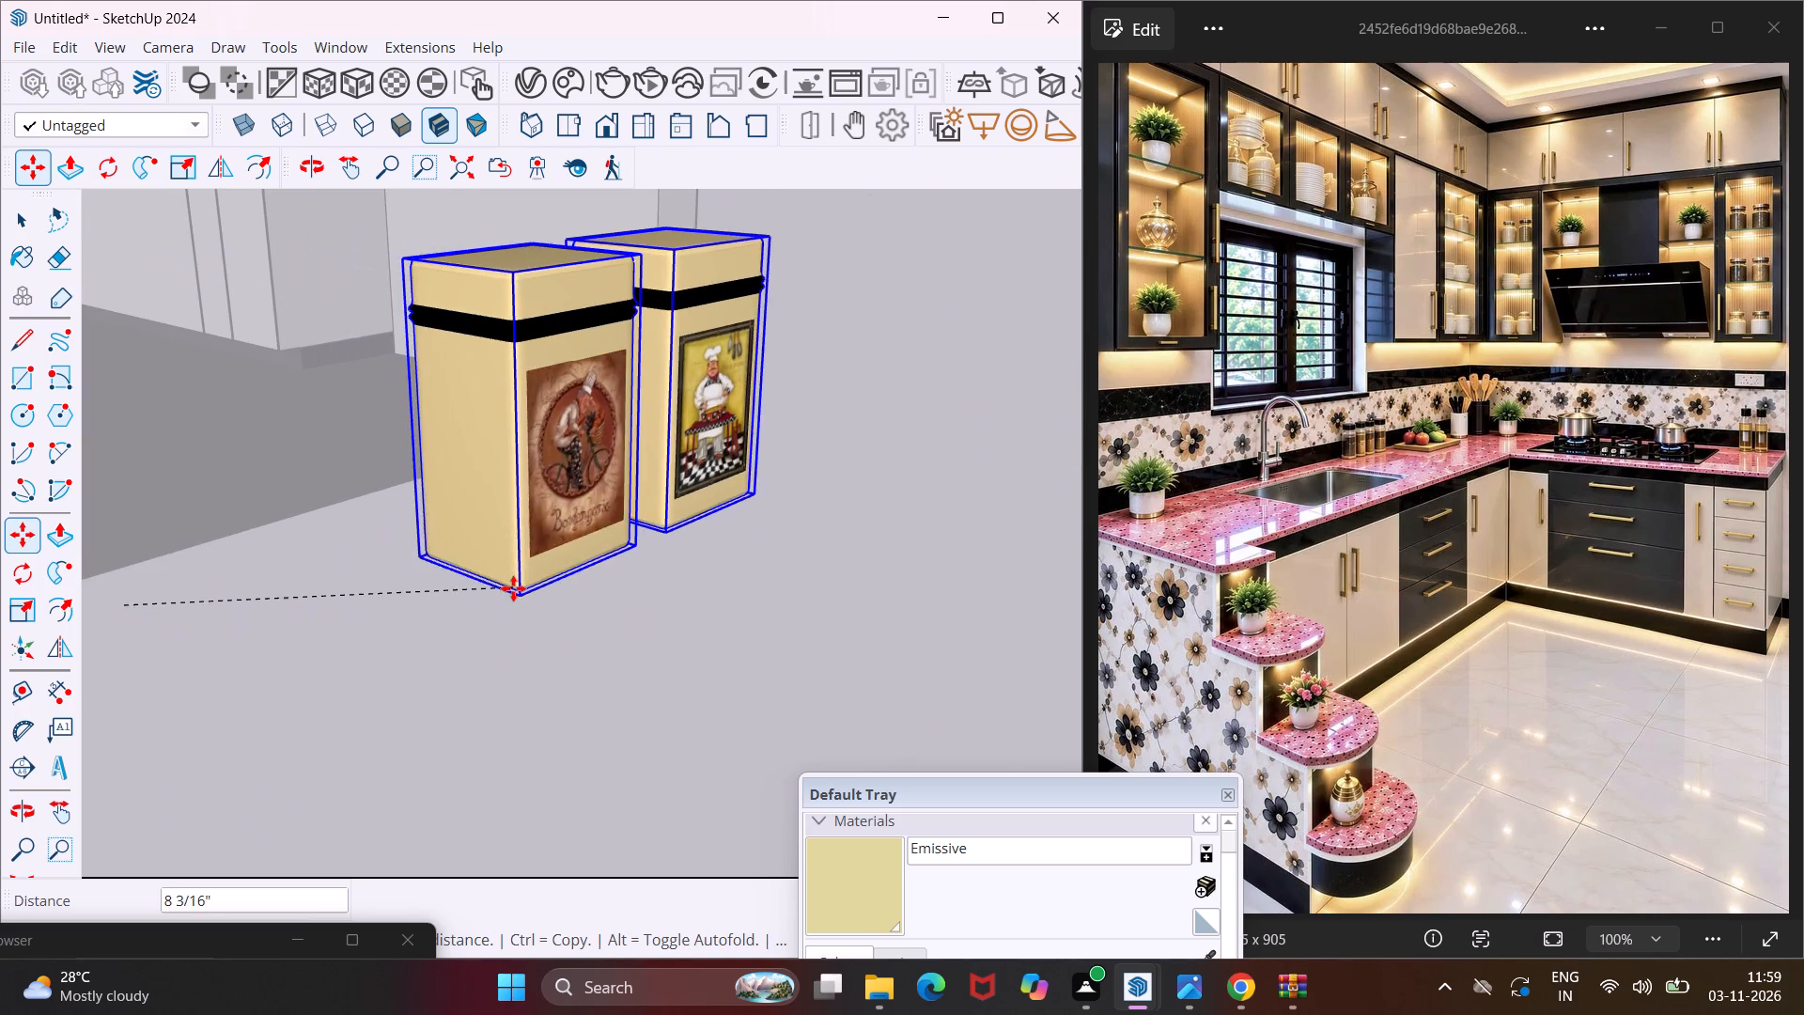
scroll(513, 588, "down", 5)
scroll(558, 643, "up", 1)
scroll(560, 647, "down", 2)
scroll(568, 660, "up", 1)
scroll(571, 664, "down", 14)
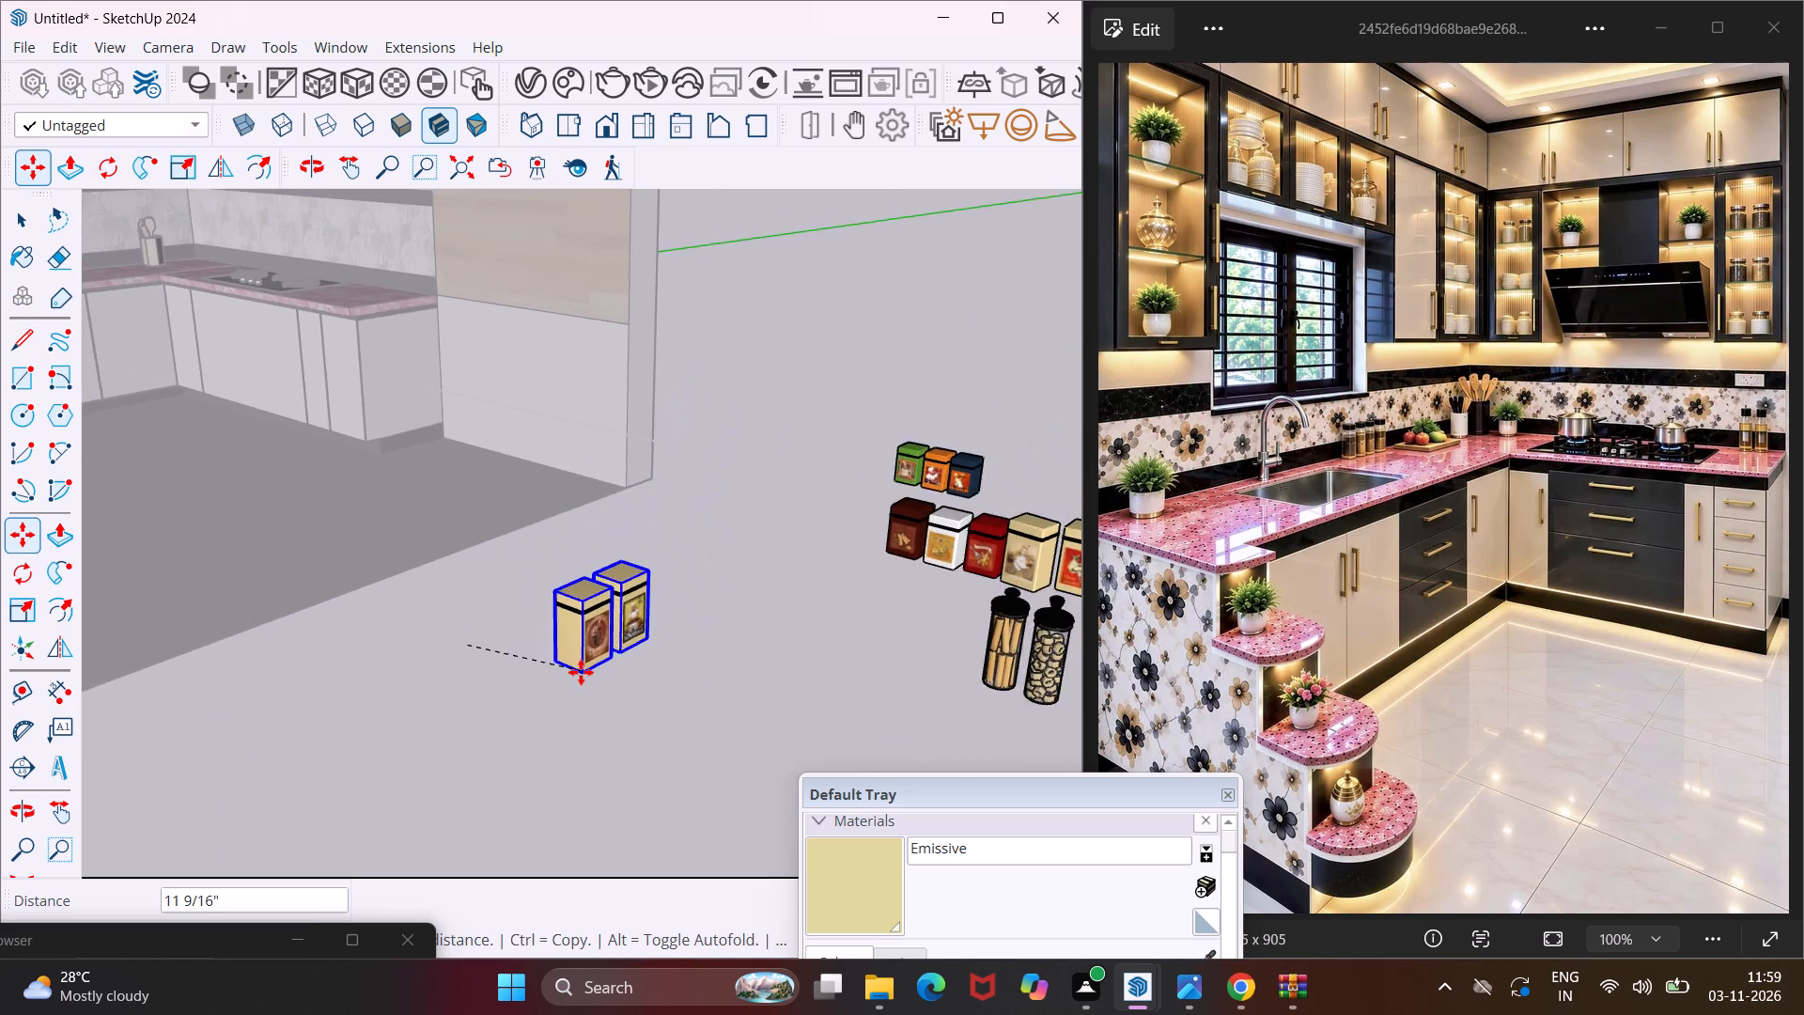
scroll(581, 672, "down", 14)
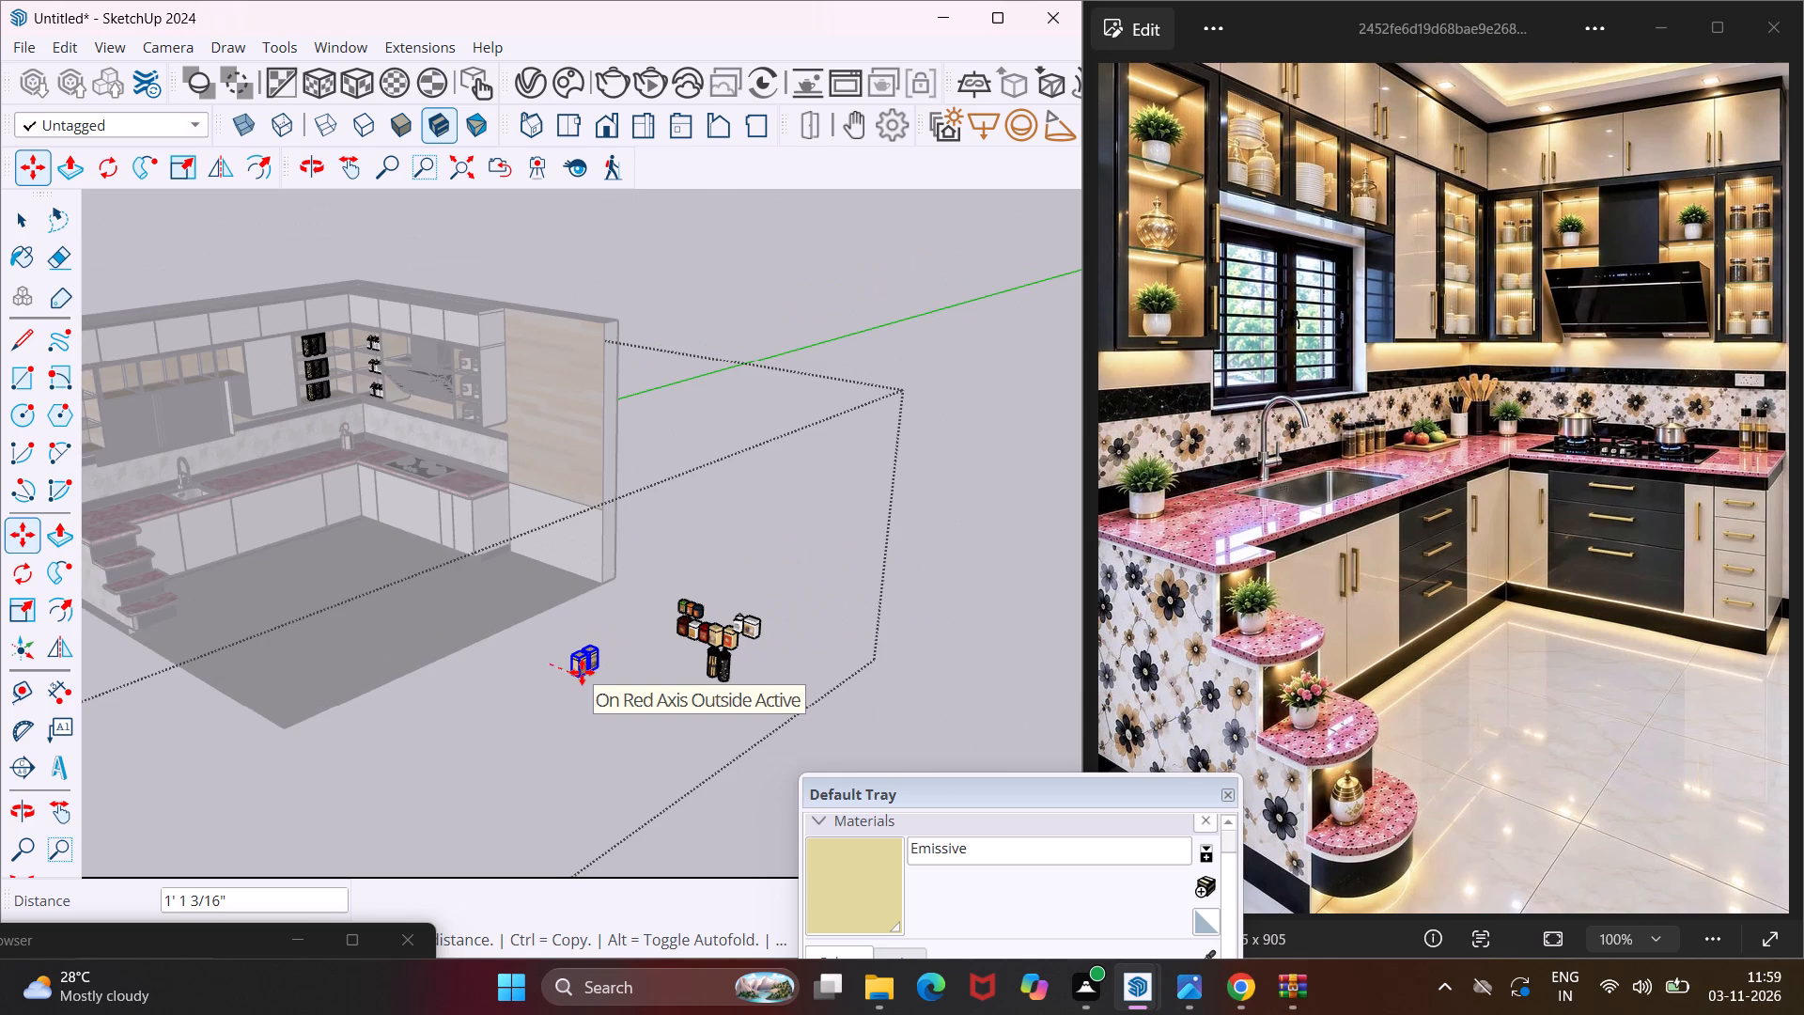
scroll(582, 672, "down", 3)
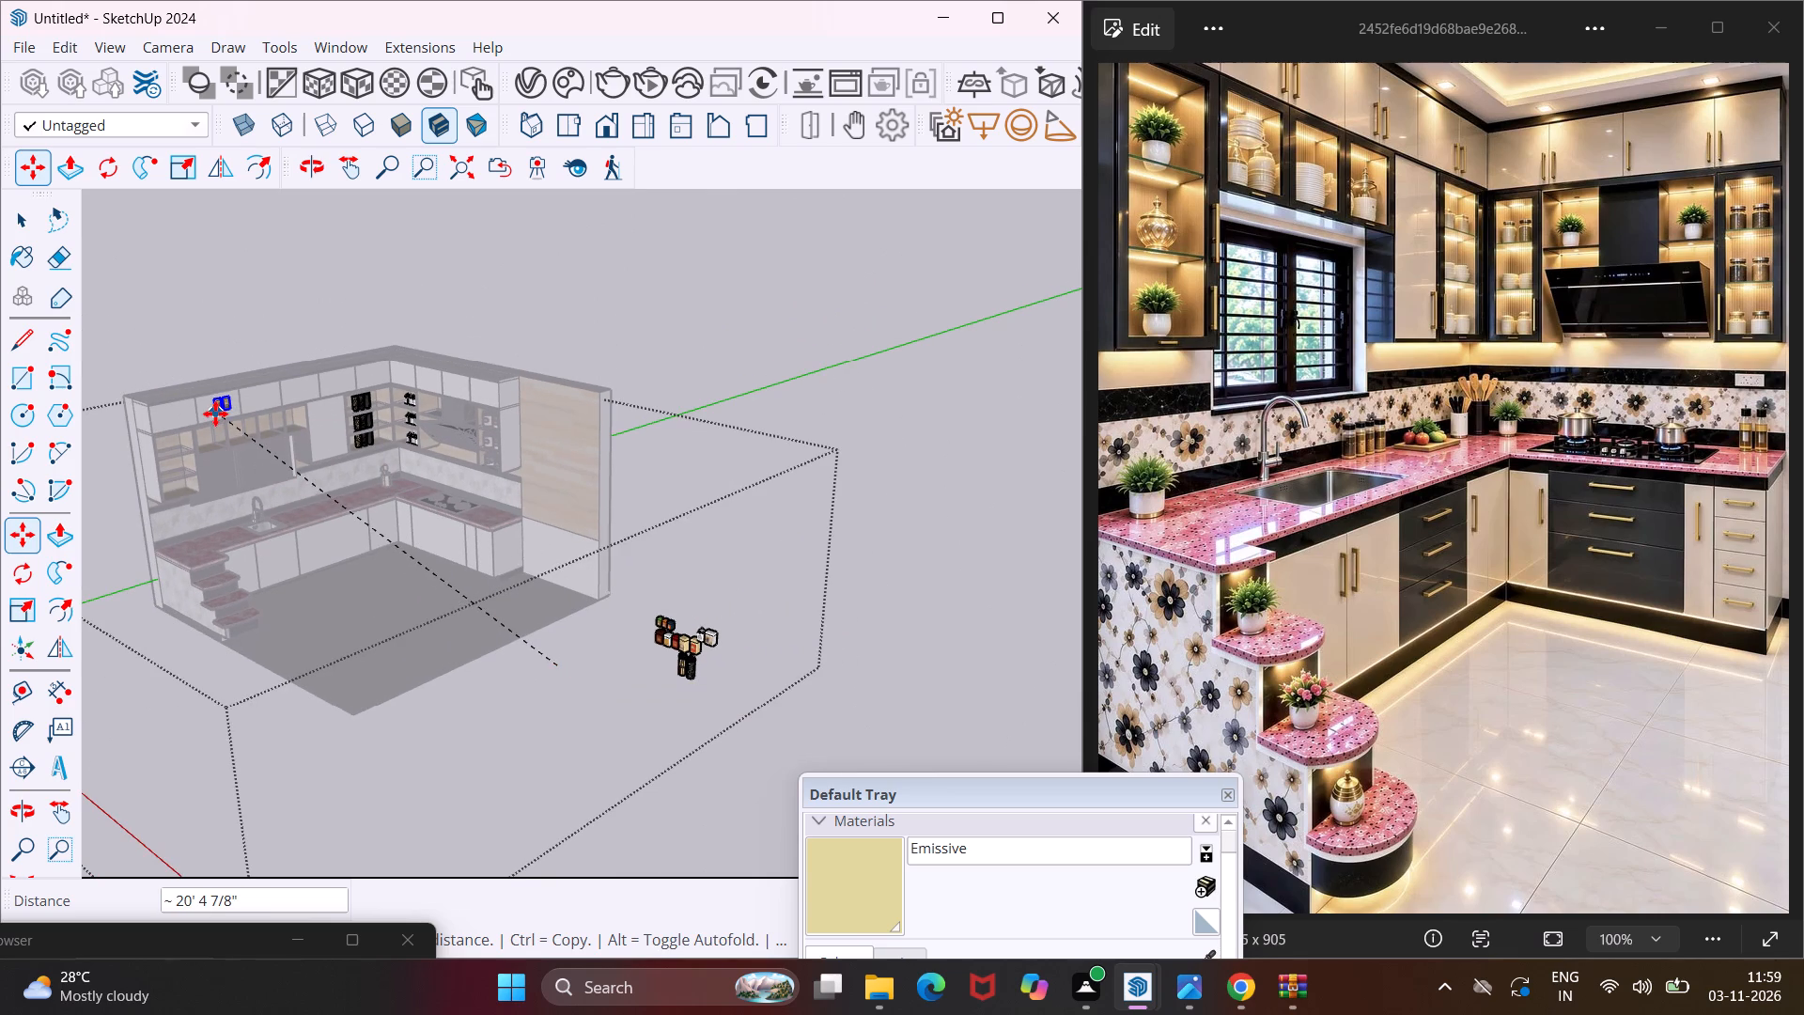
scroll(215, 414, "up", 9)
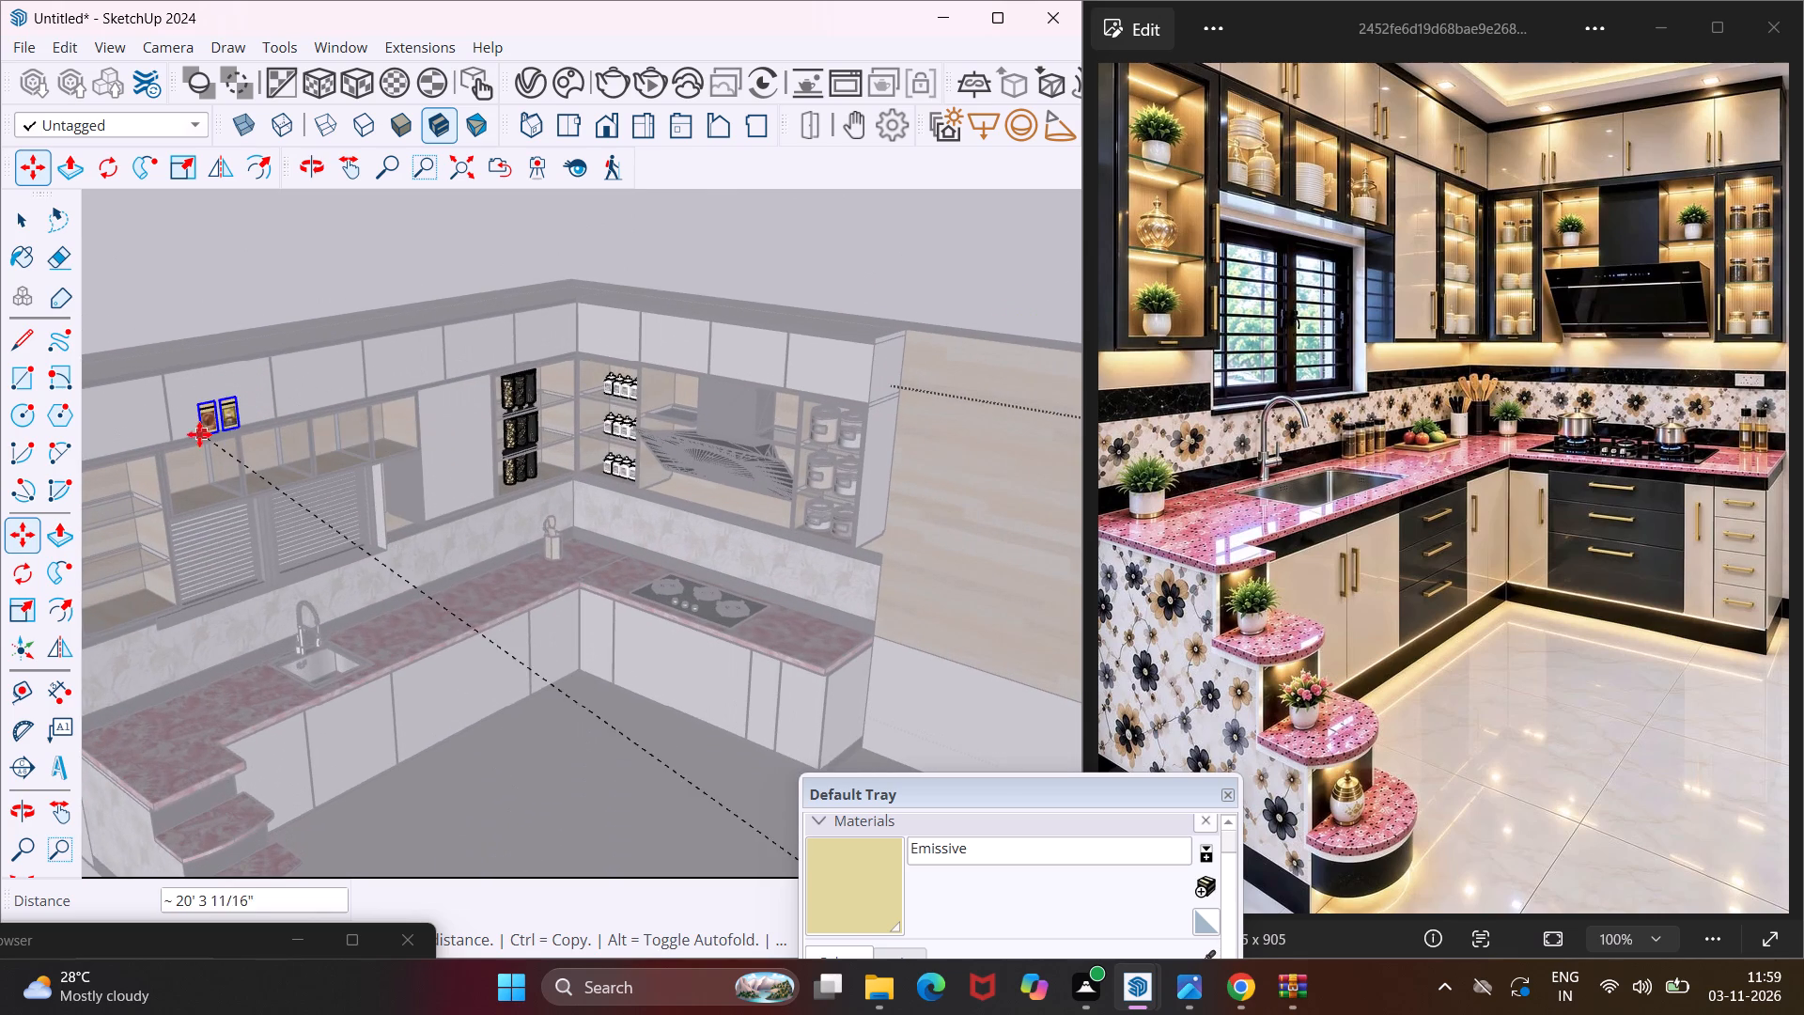
scroll(184, 449, "up", 12)
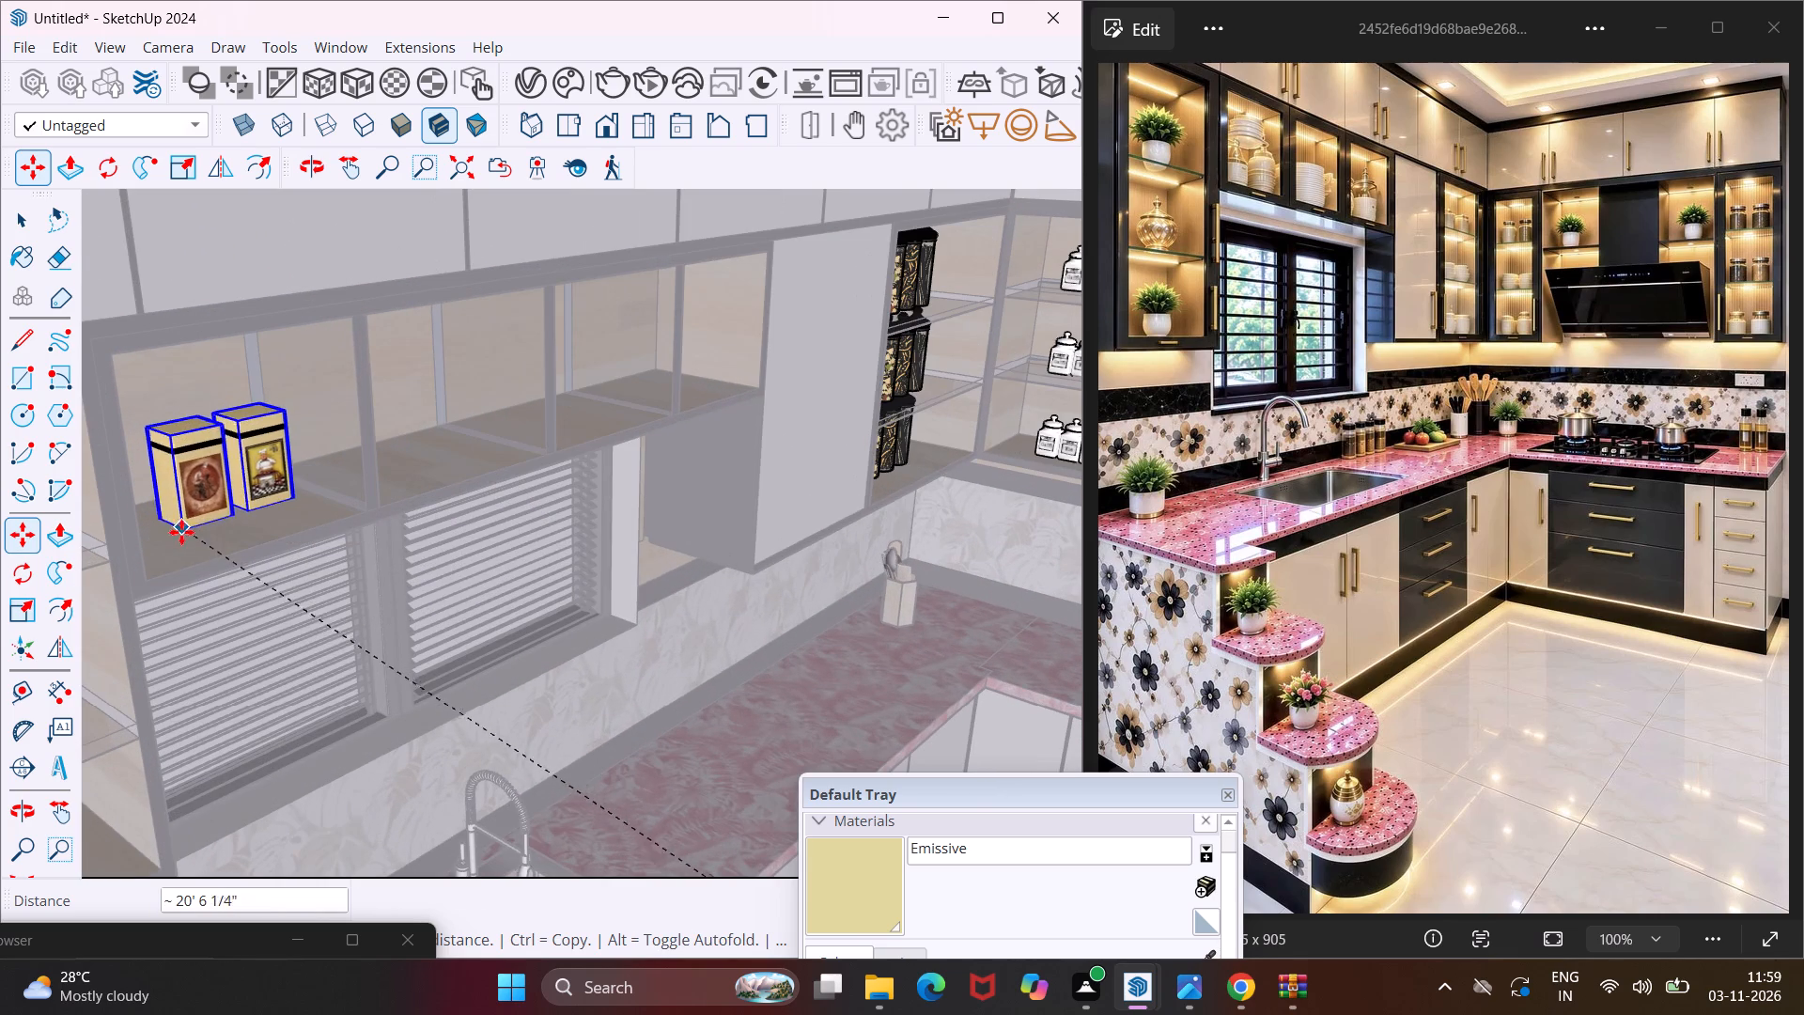
left_click(169, 545)
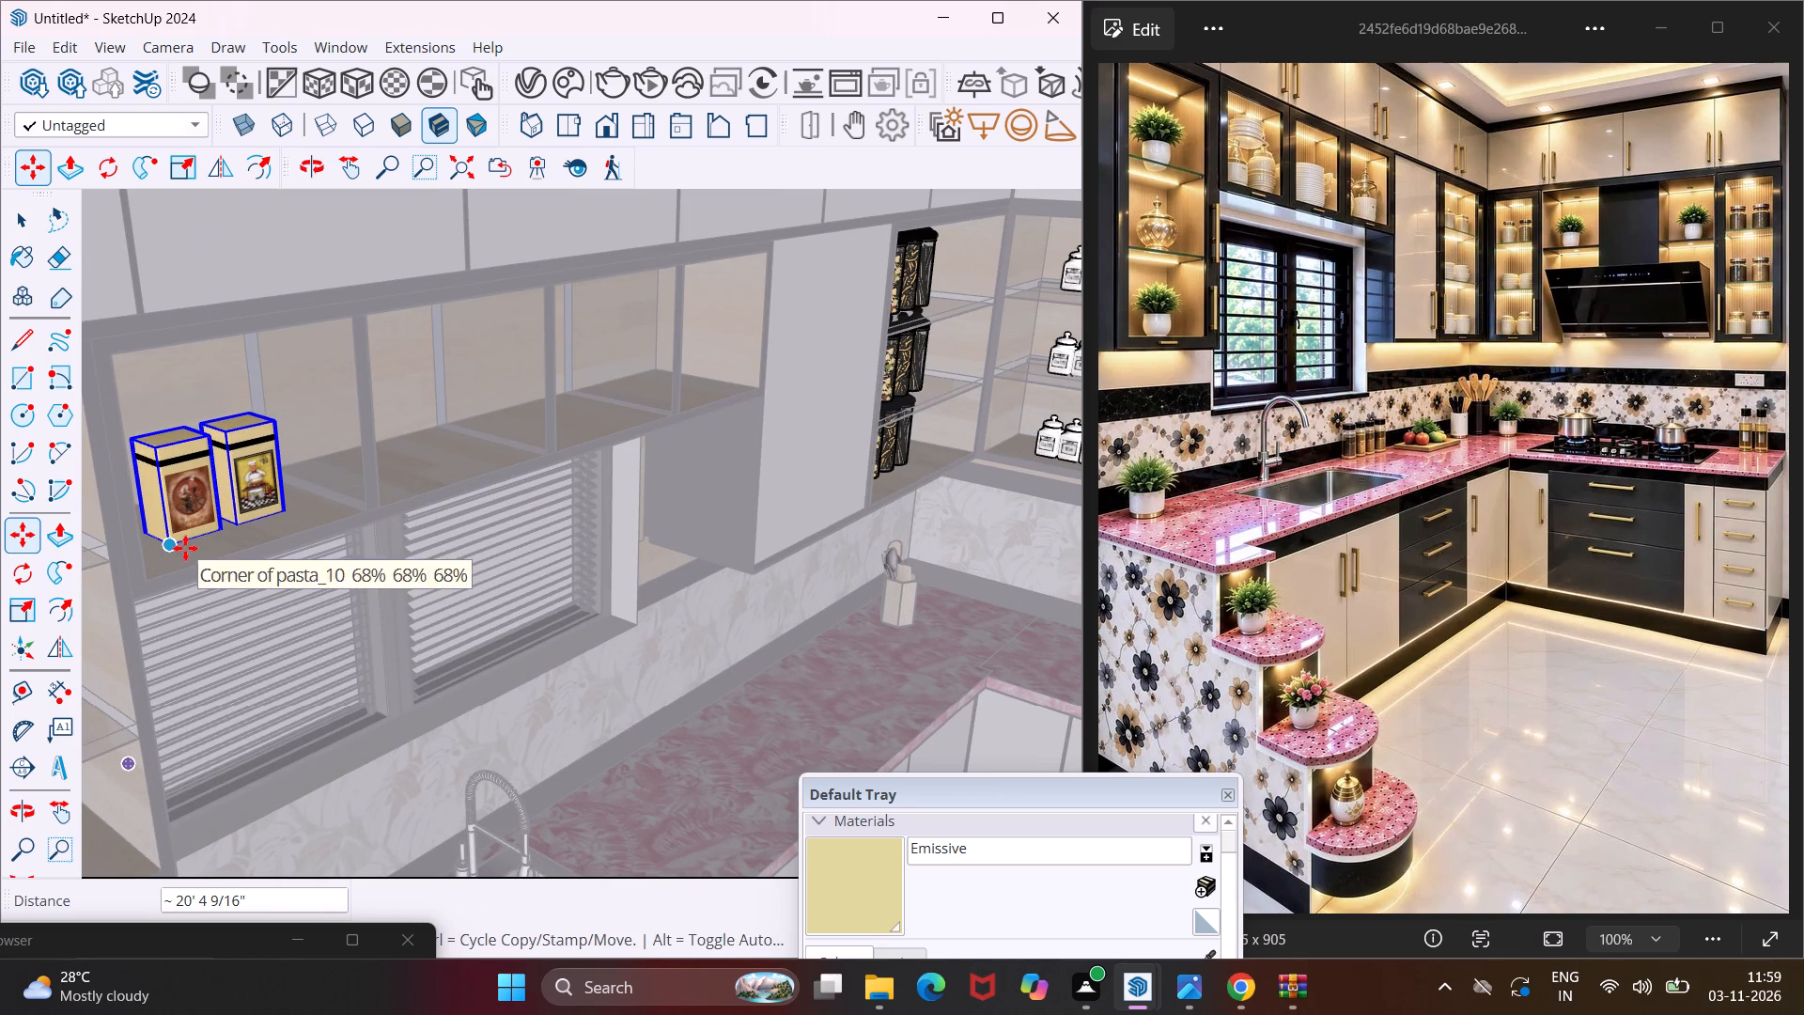
Copy the canister pair about 1' 7 11/16" along the green axis into the second open compartment above the window.
left_click(168, 545)
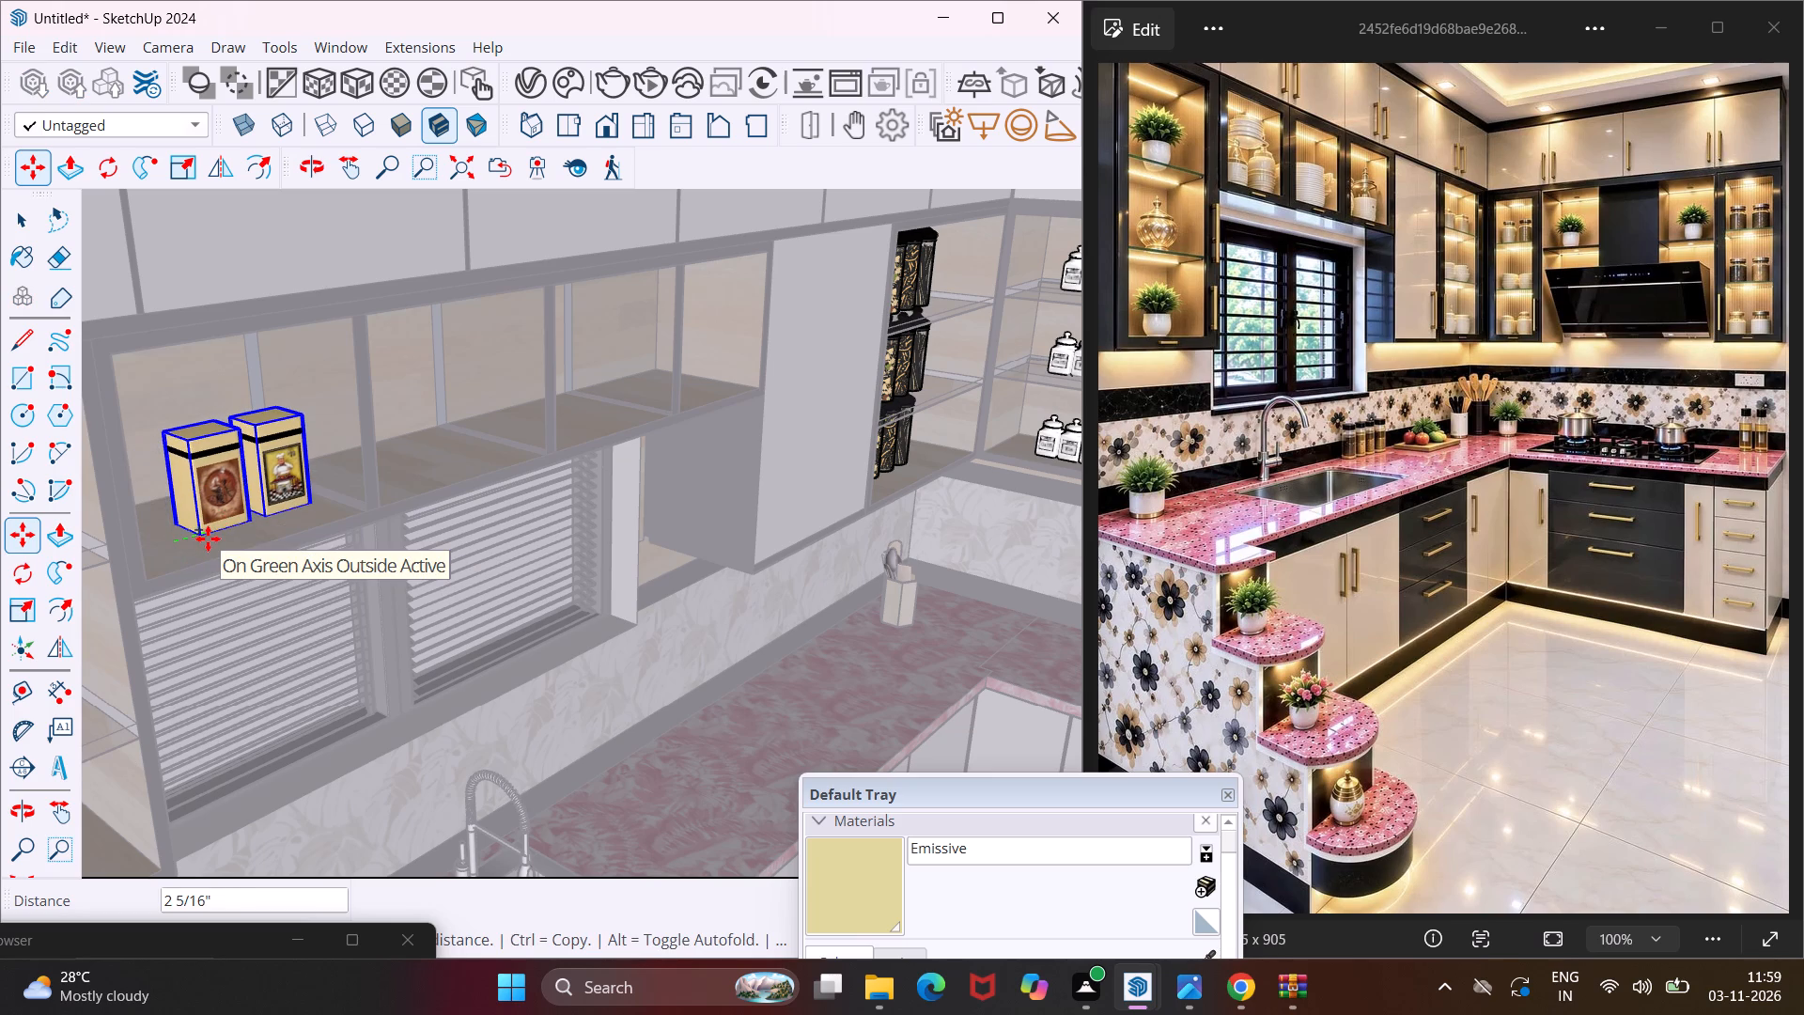
scroll(409, 465, "up", 3)
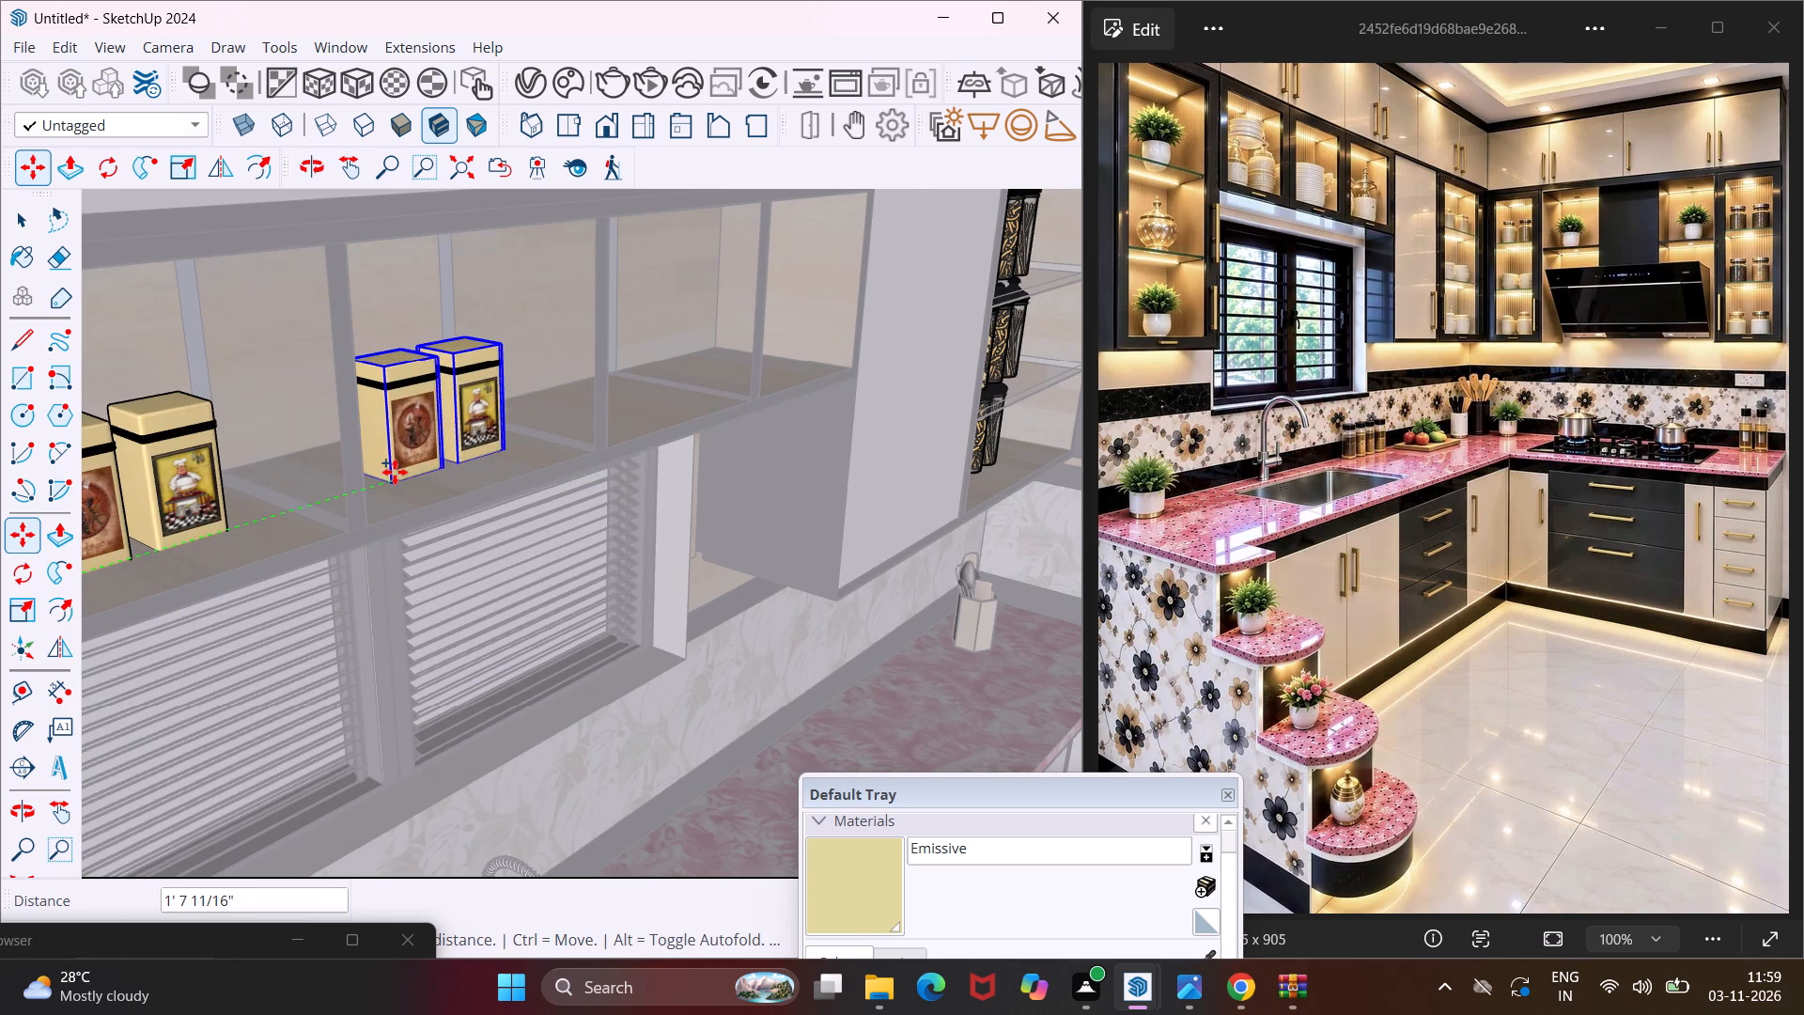
left_click(391, 479)
Copy the second compartment's canister pair about 1' 8" along the green axis into the third open compartment.
left_click(388, 485)
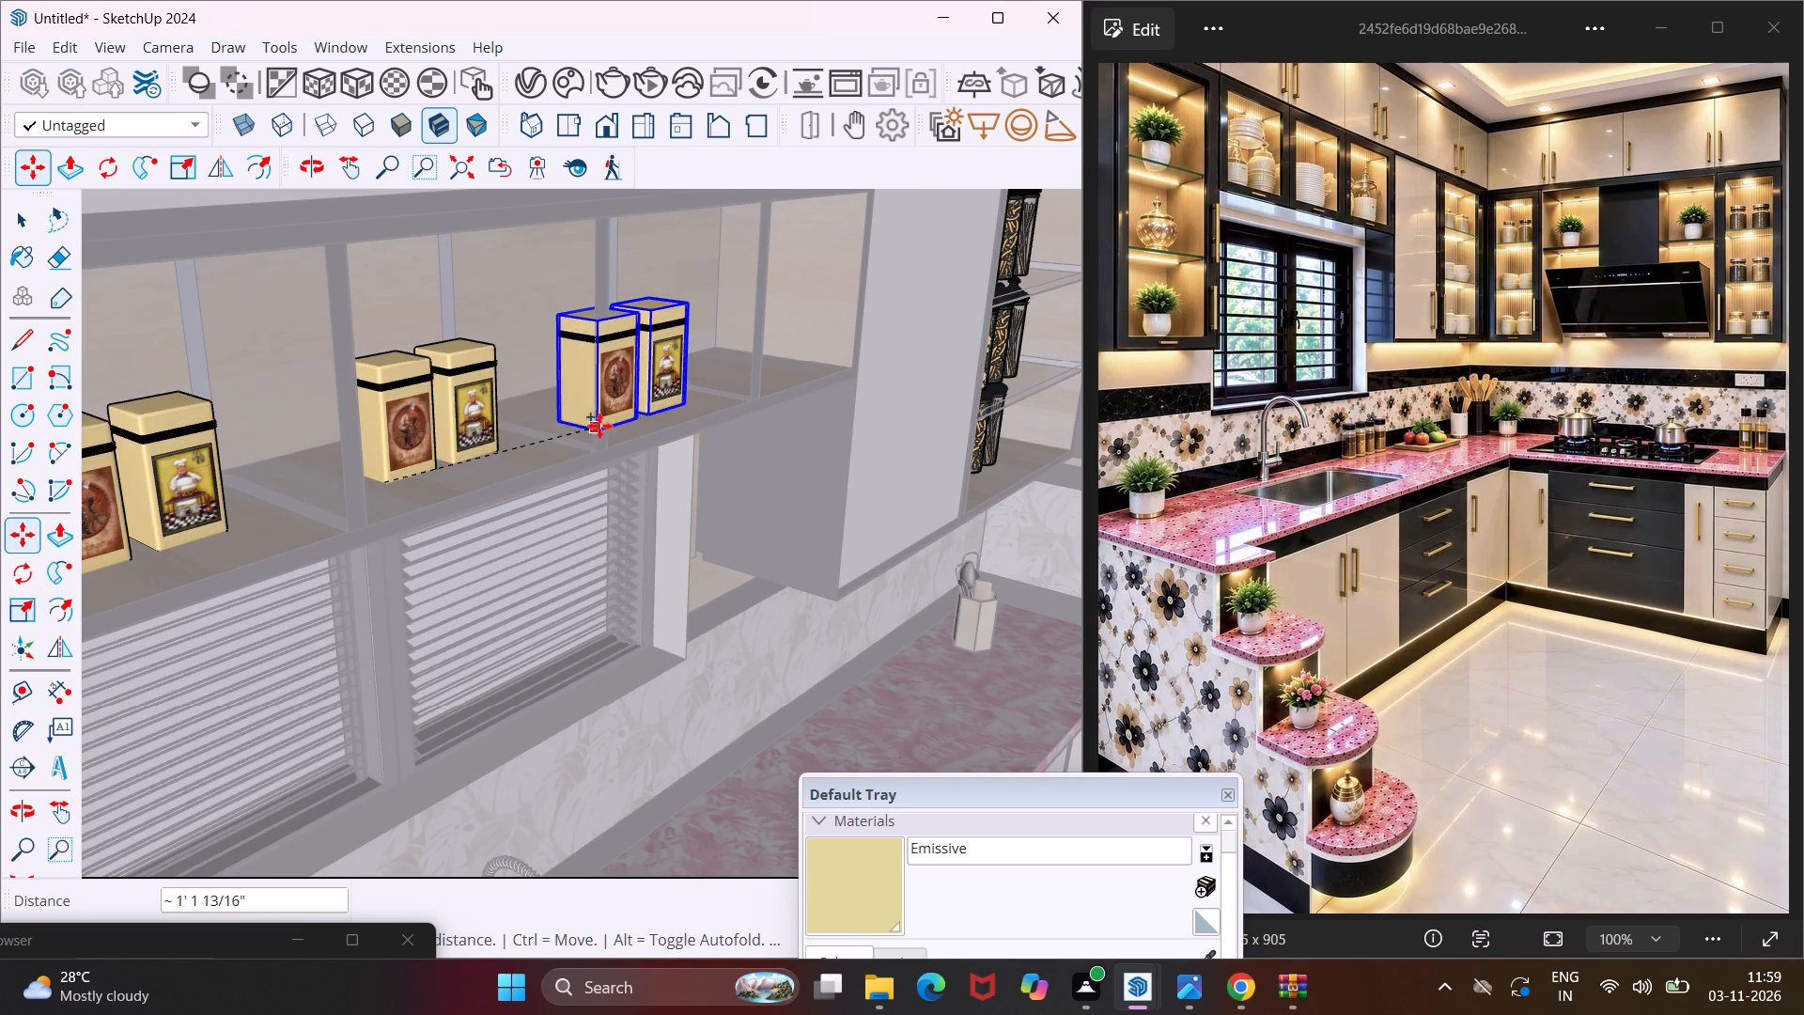
middle_click_drag(620, 400, 523, 418)
scroll(555, 415, "up", 3)
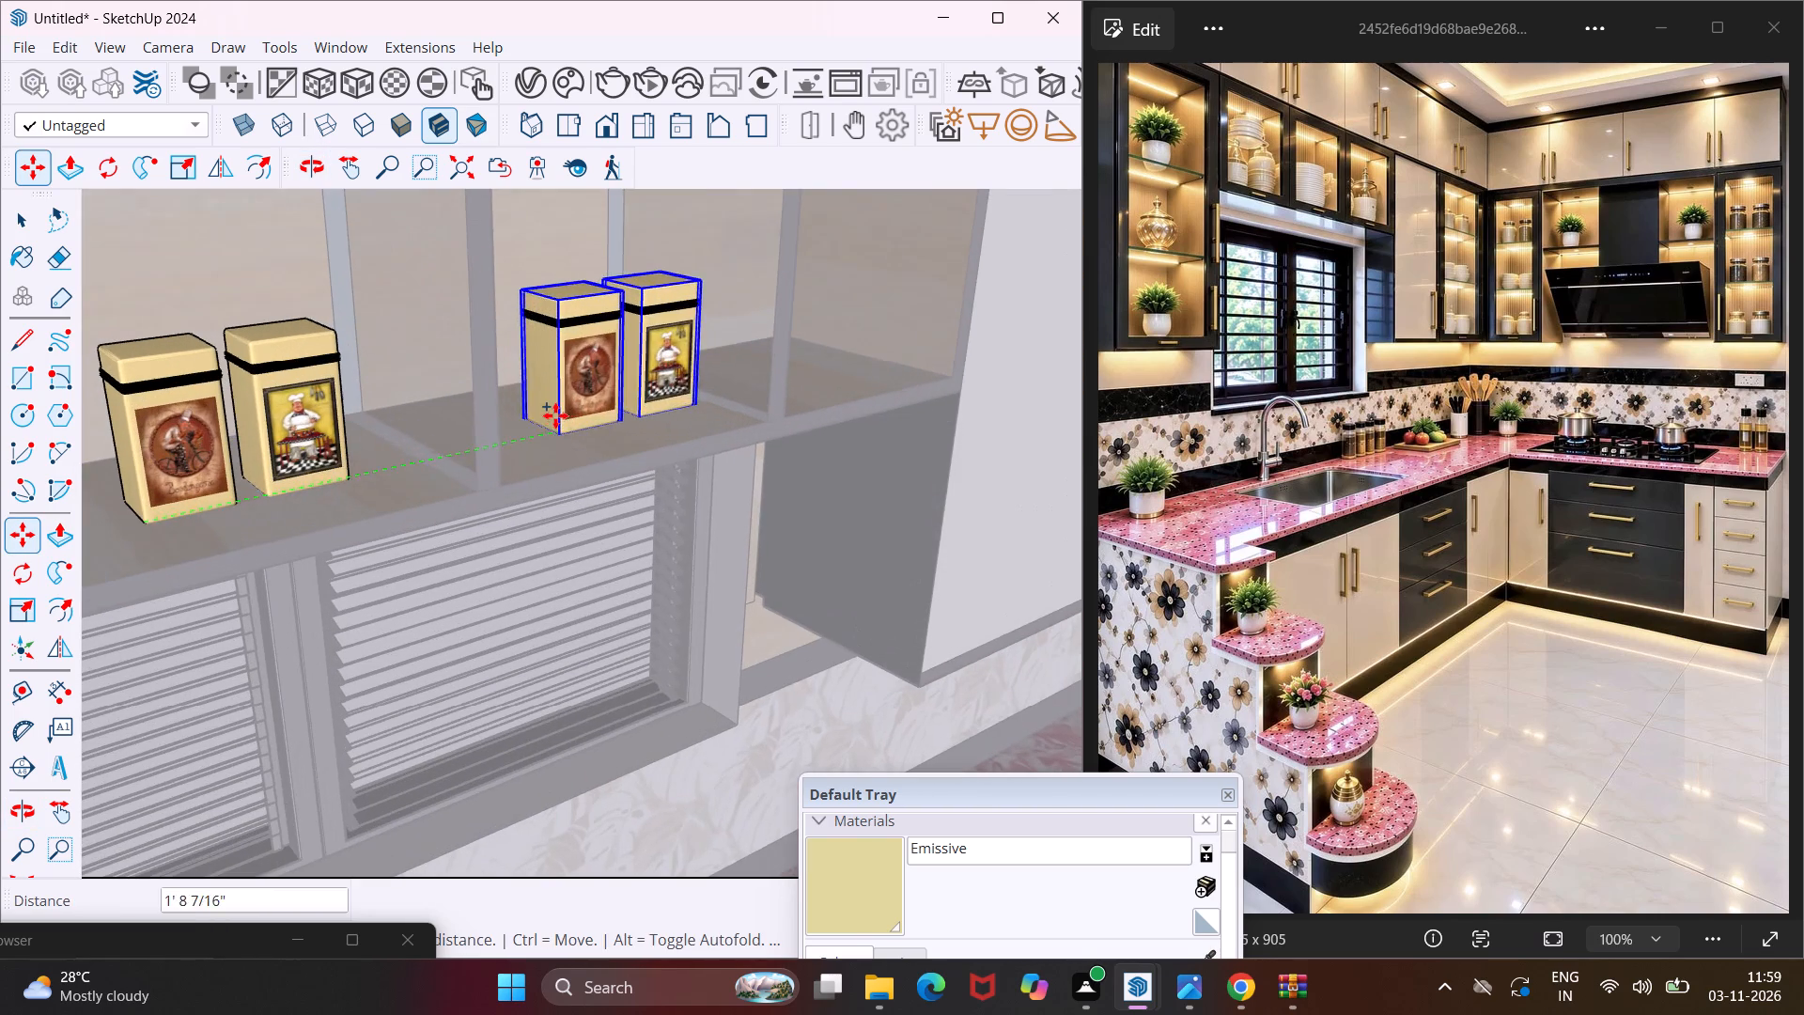
left_click(536, 427)
Copy the third compartment's canister pair 1' 4" along the green axis into the fourth open compartment, beside the closed cabinet.
left_click(536, 437)
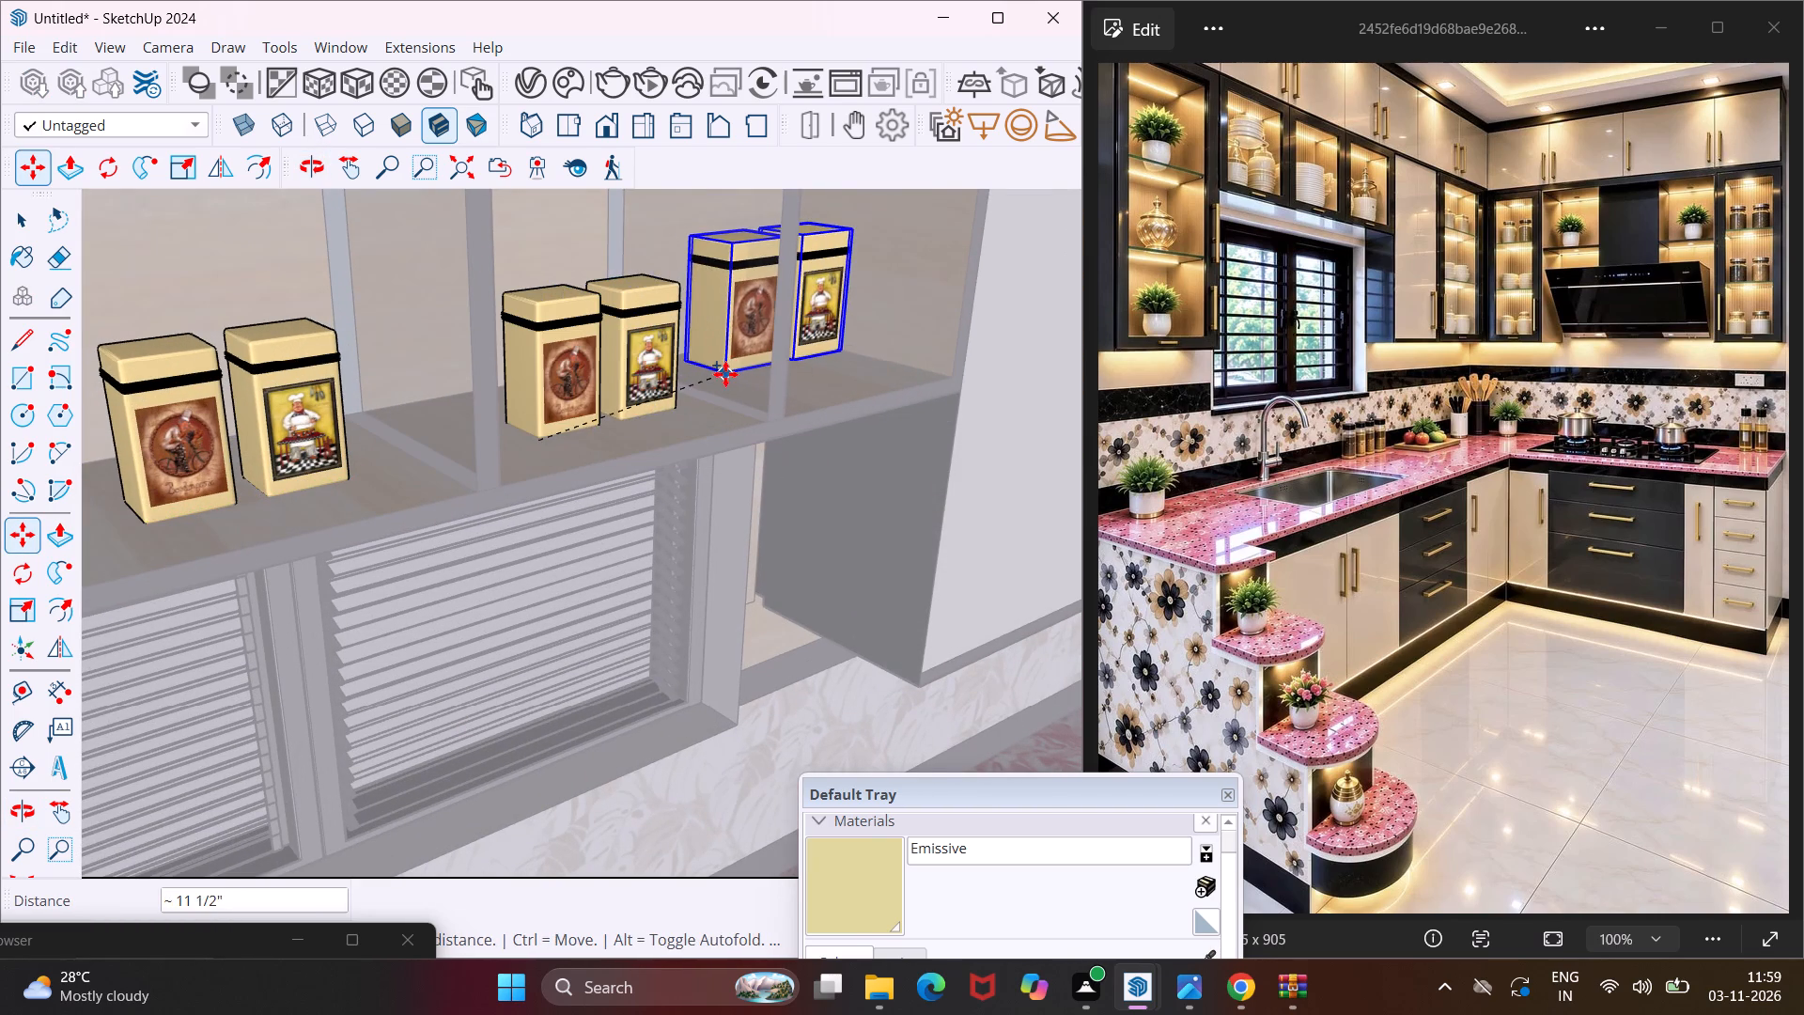
middle_click_drag(725, 374, 543, 442)
scroll(694, 435, "up", 3)
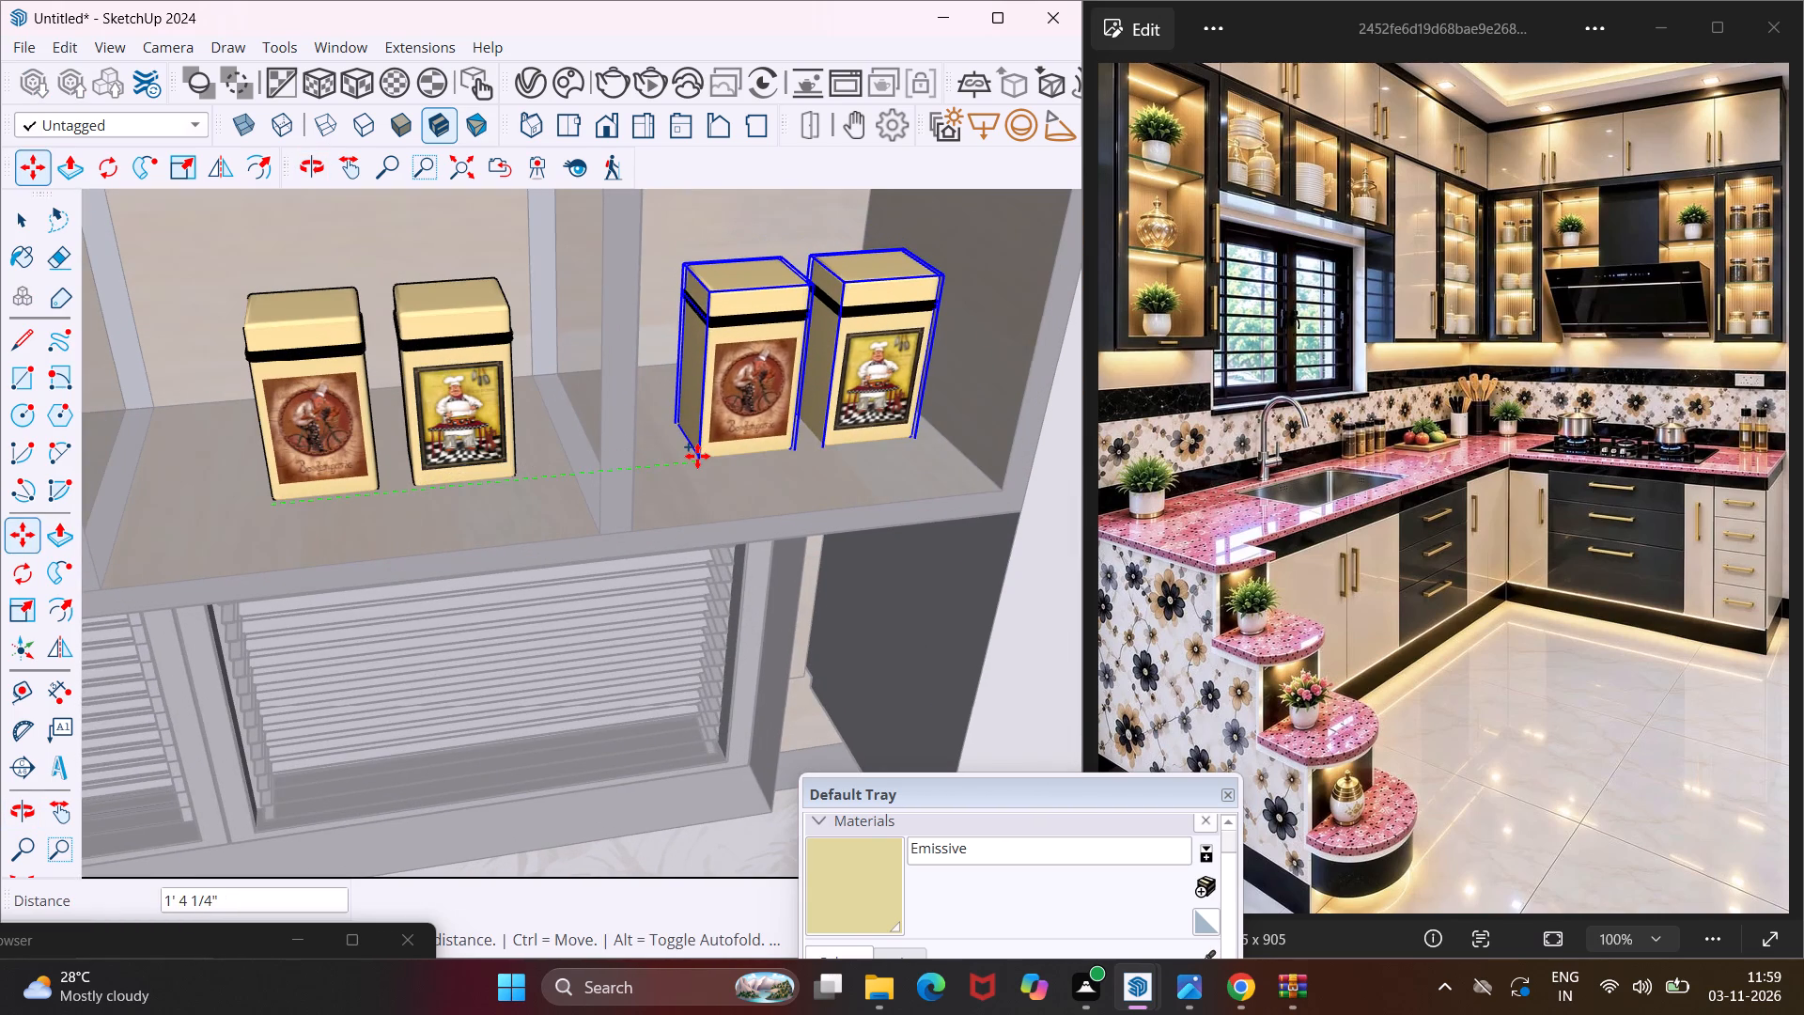
left_click(692, 460)
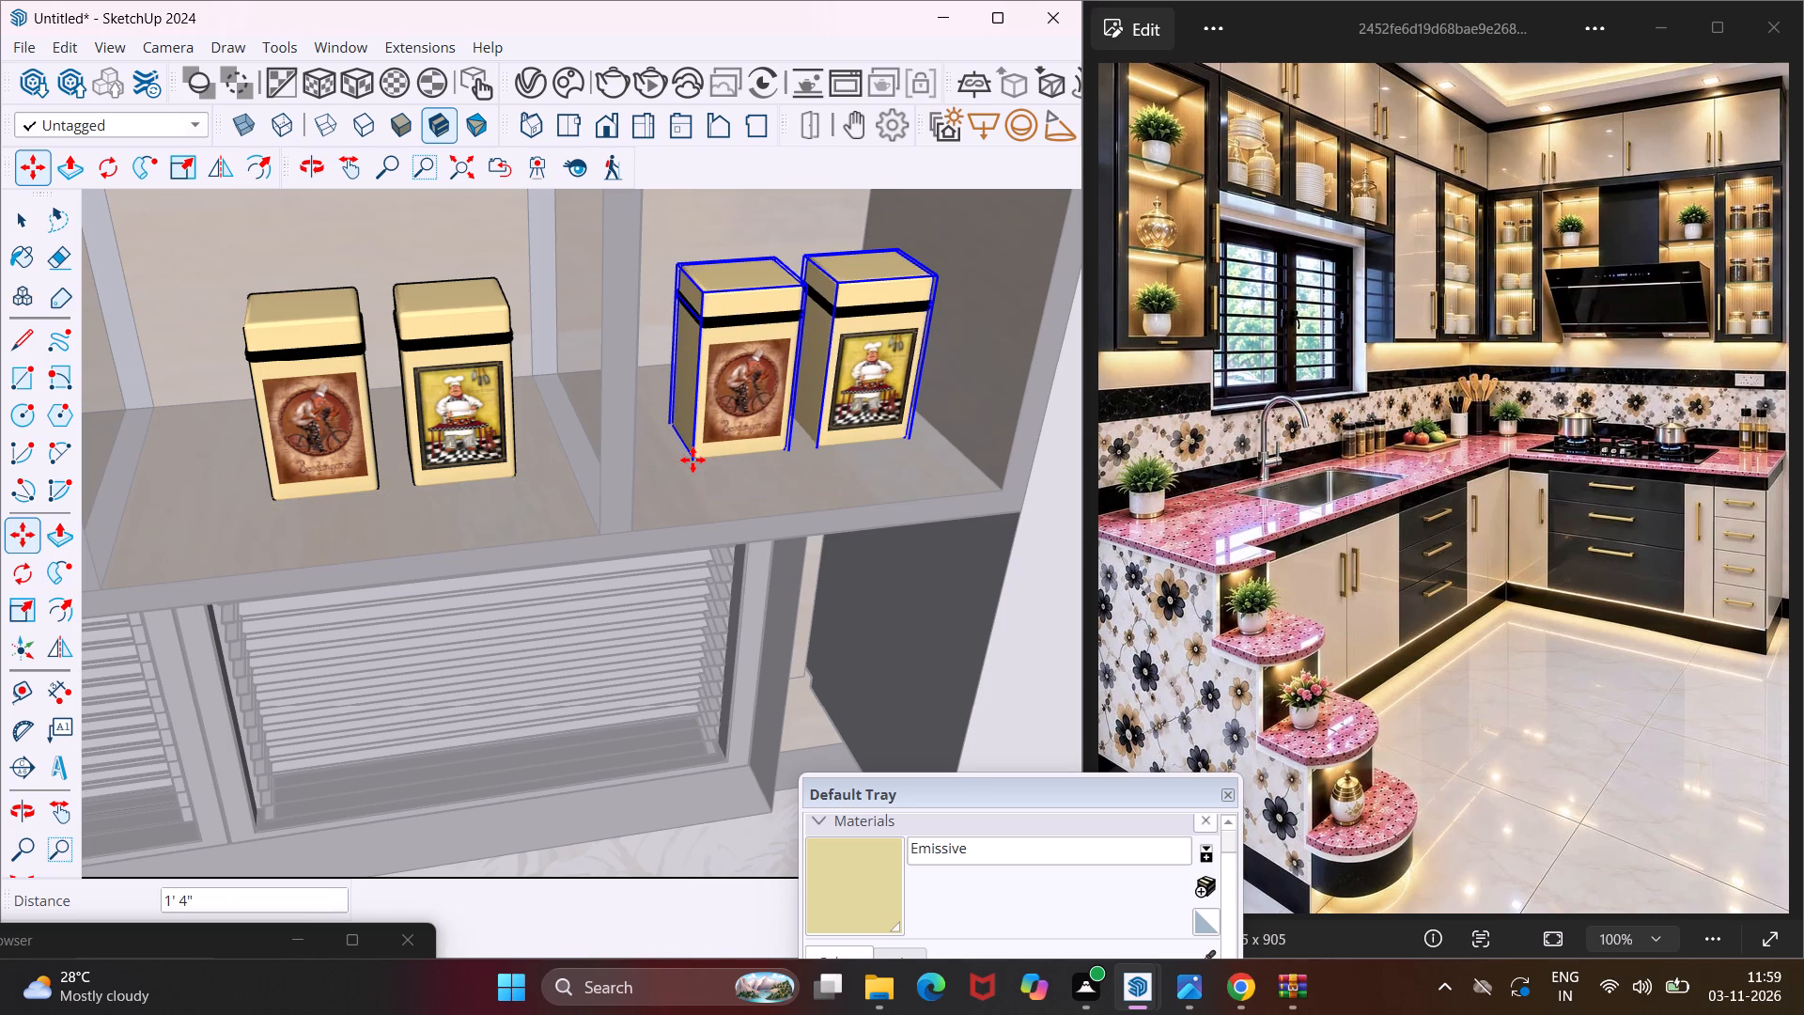
scroll(692, 460, "down", 3)
key("Escape")
key("space")
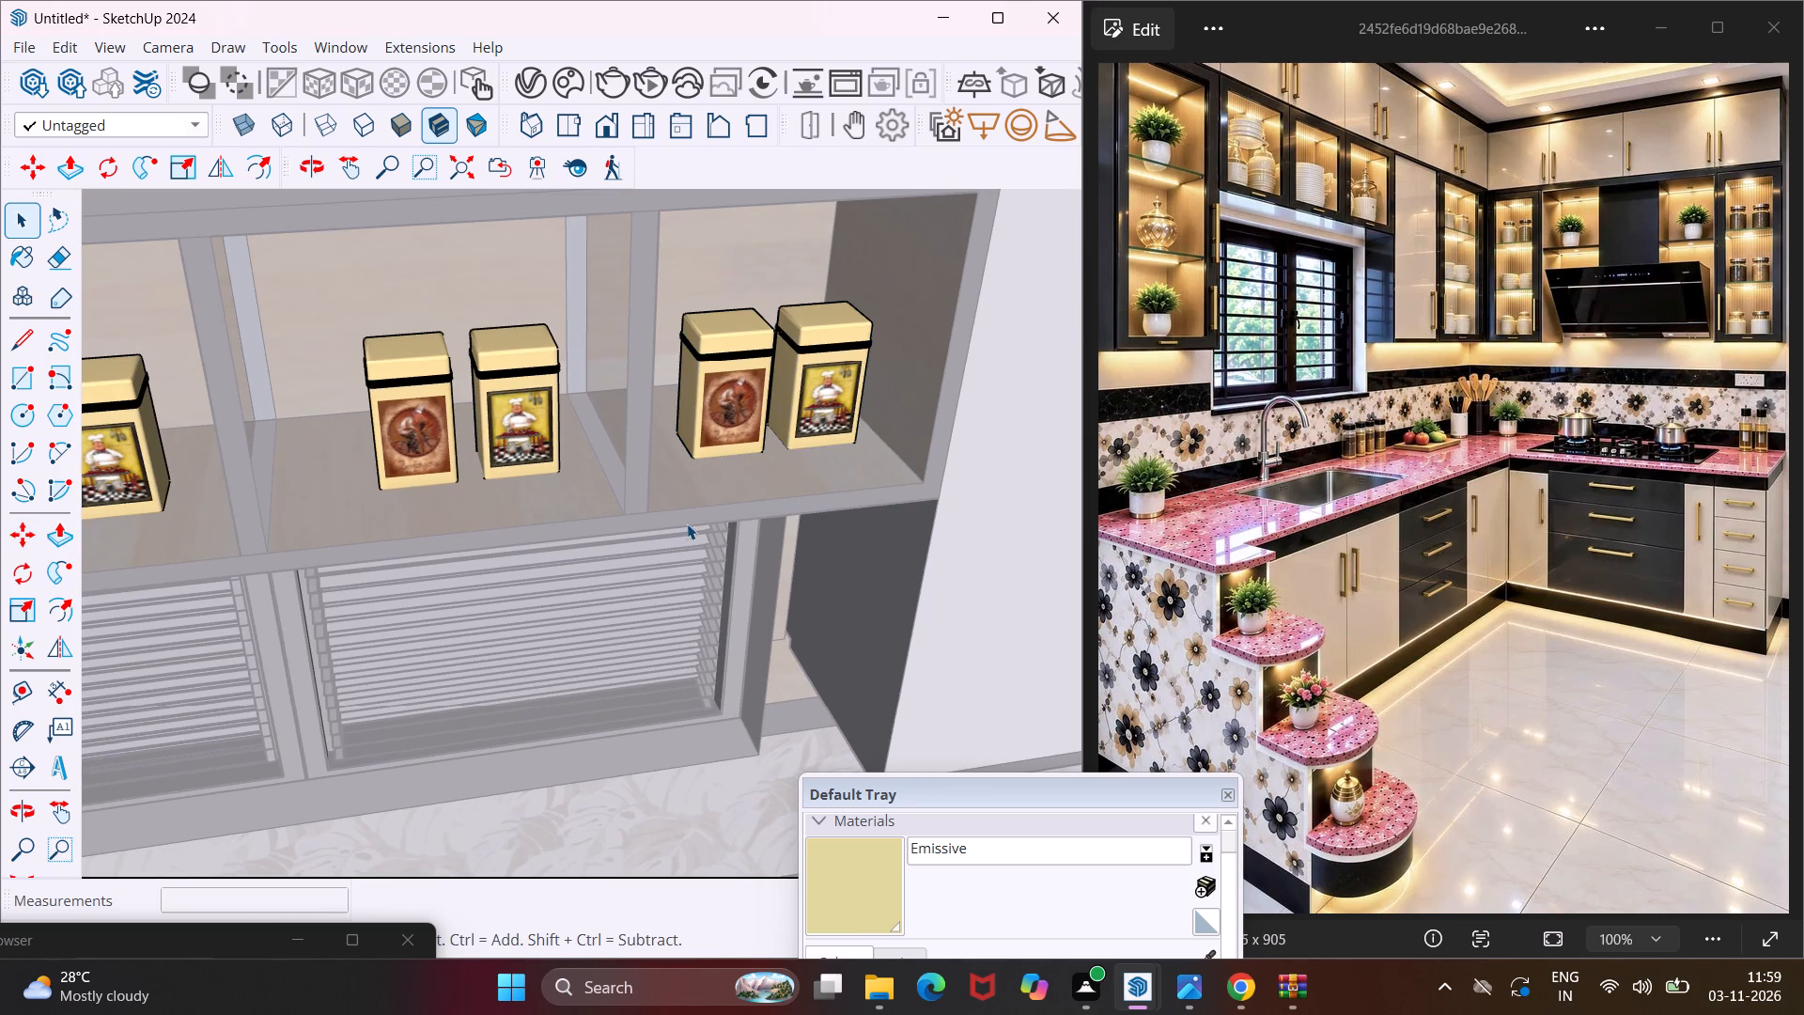
scroll(661, 538, "down", 15)
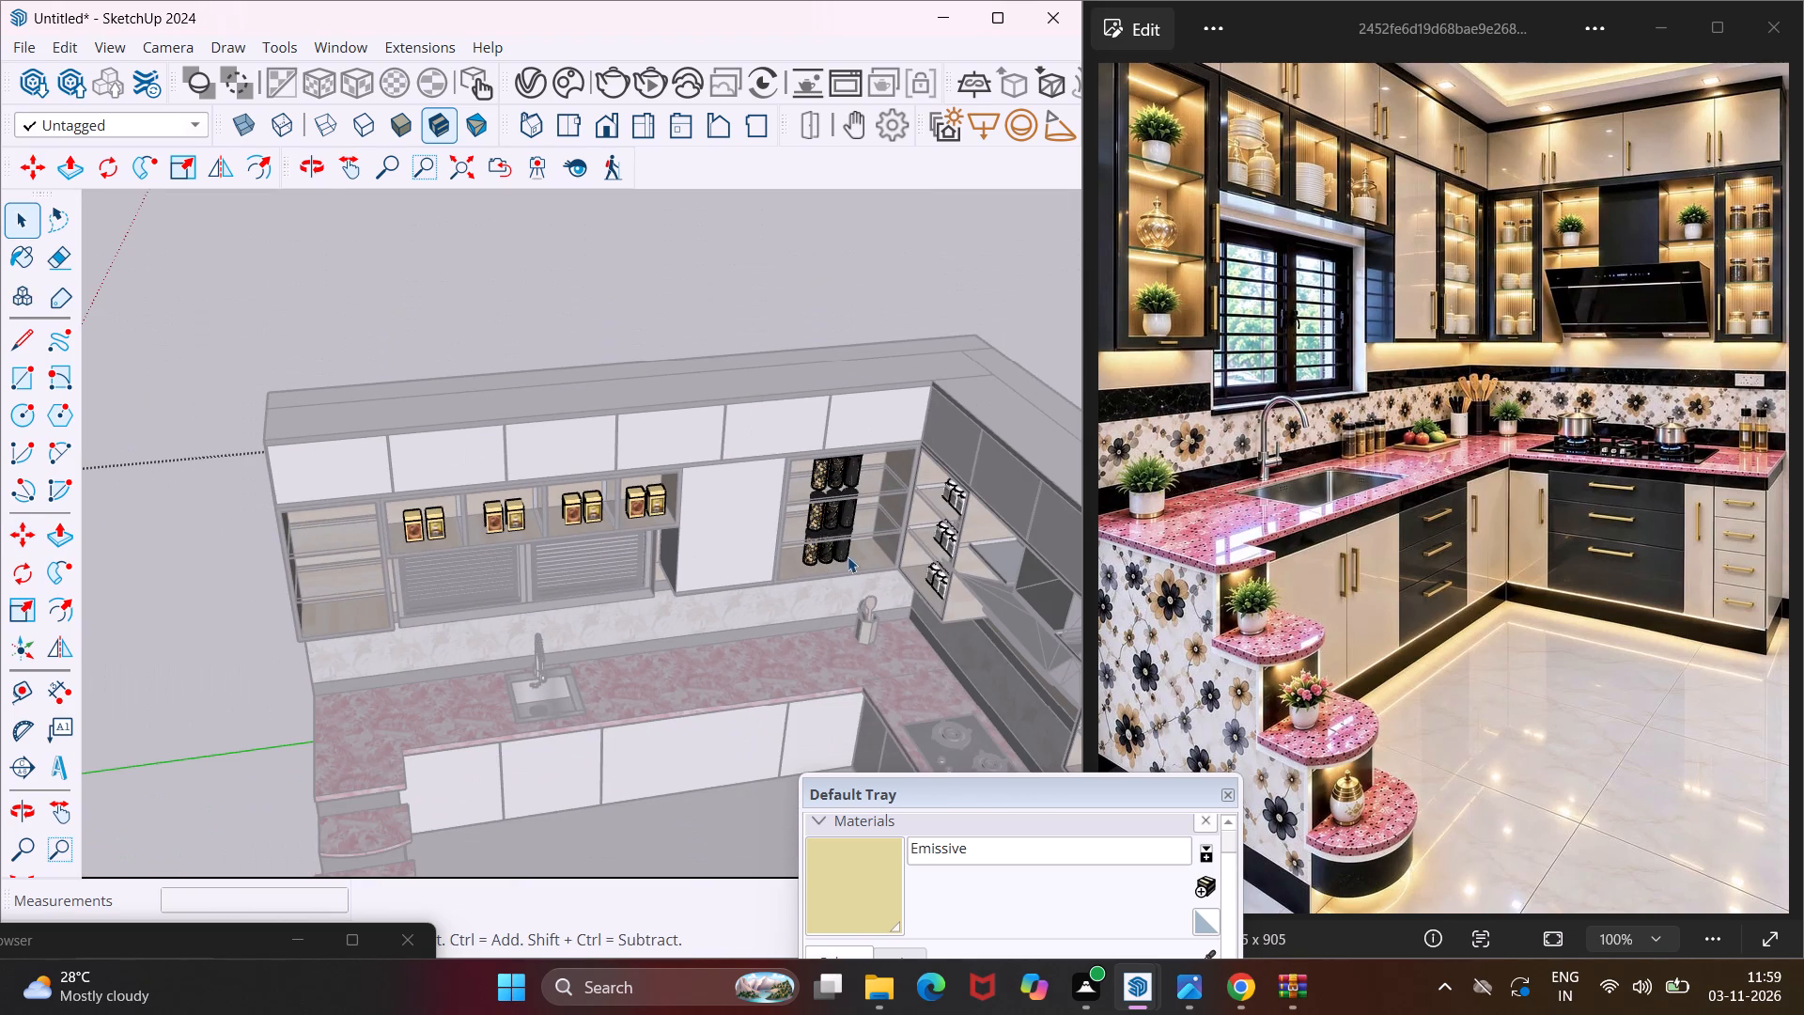
Widen the three pasta jars on the top shelf of the open wall cabinet by scaling them together along the green axis.
middle_click_drag(848, 556, 876, 397)
scroll(861, 476, "up", 5)
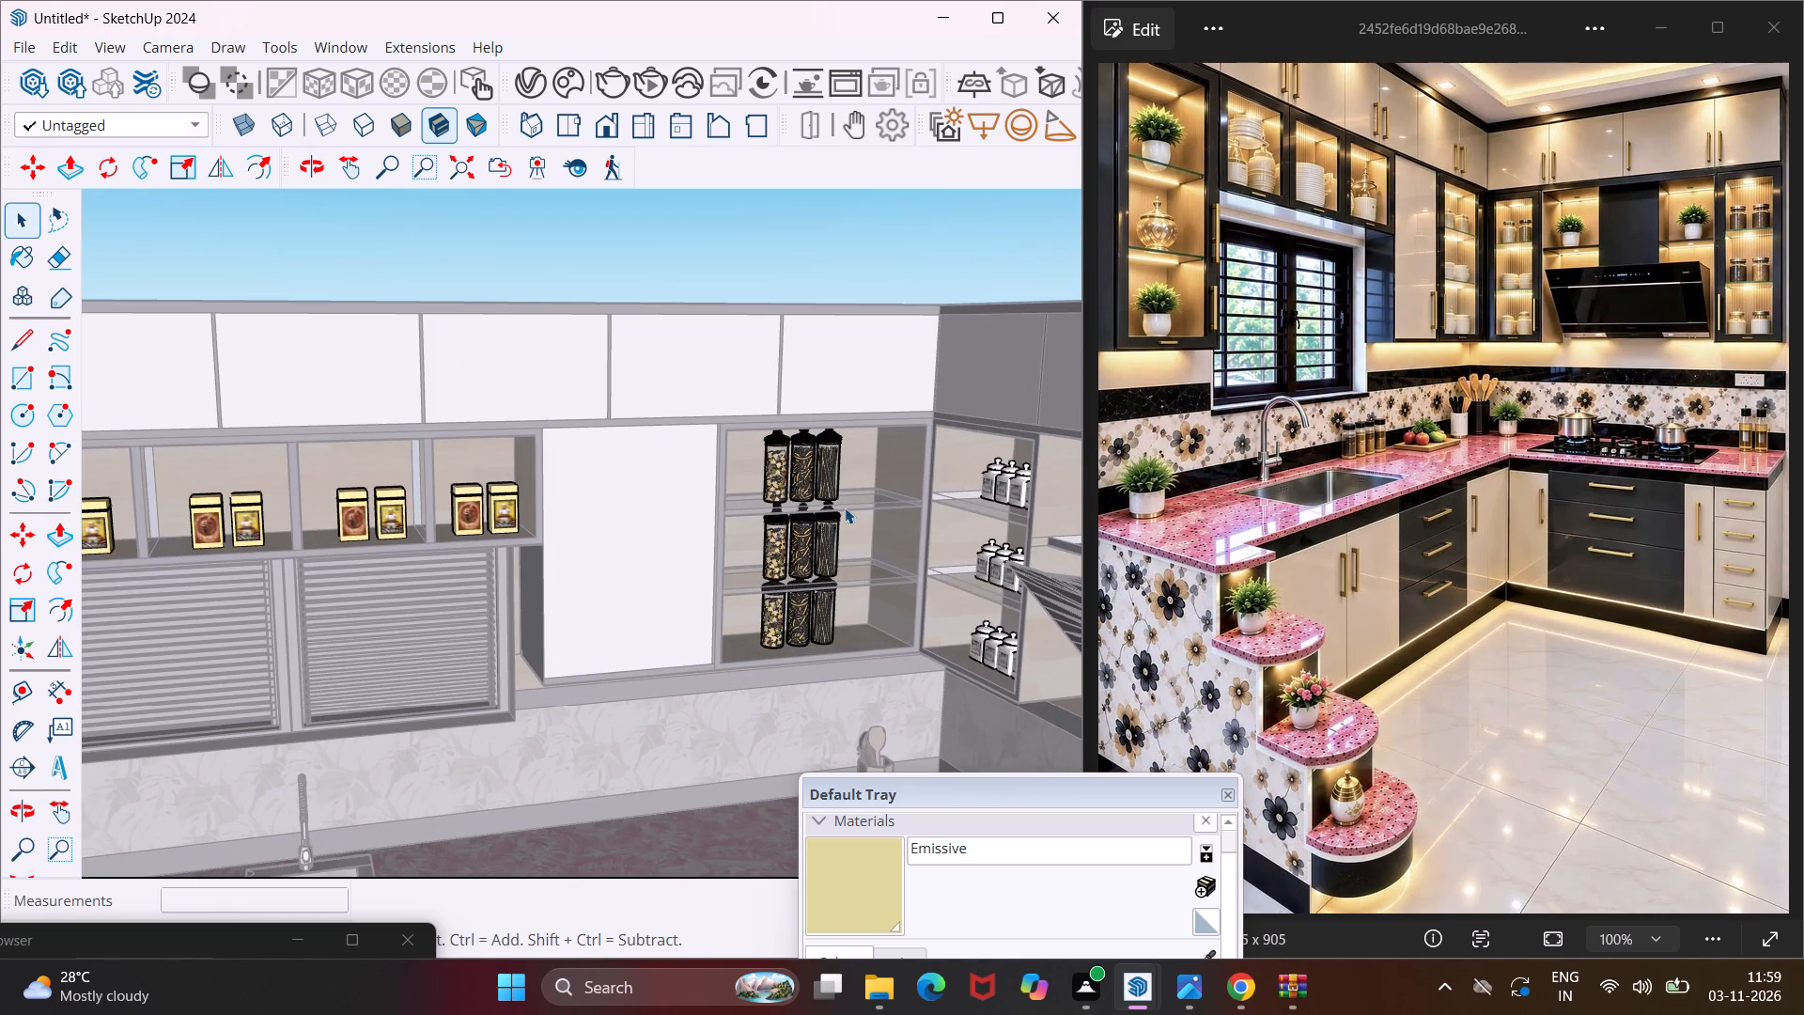
scroll(832, 474, "up", 5)
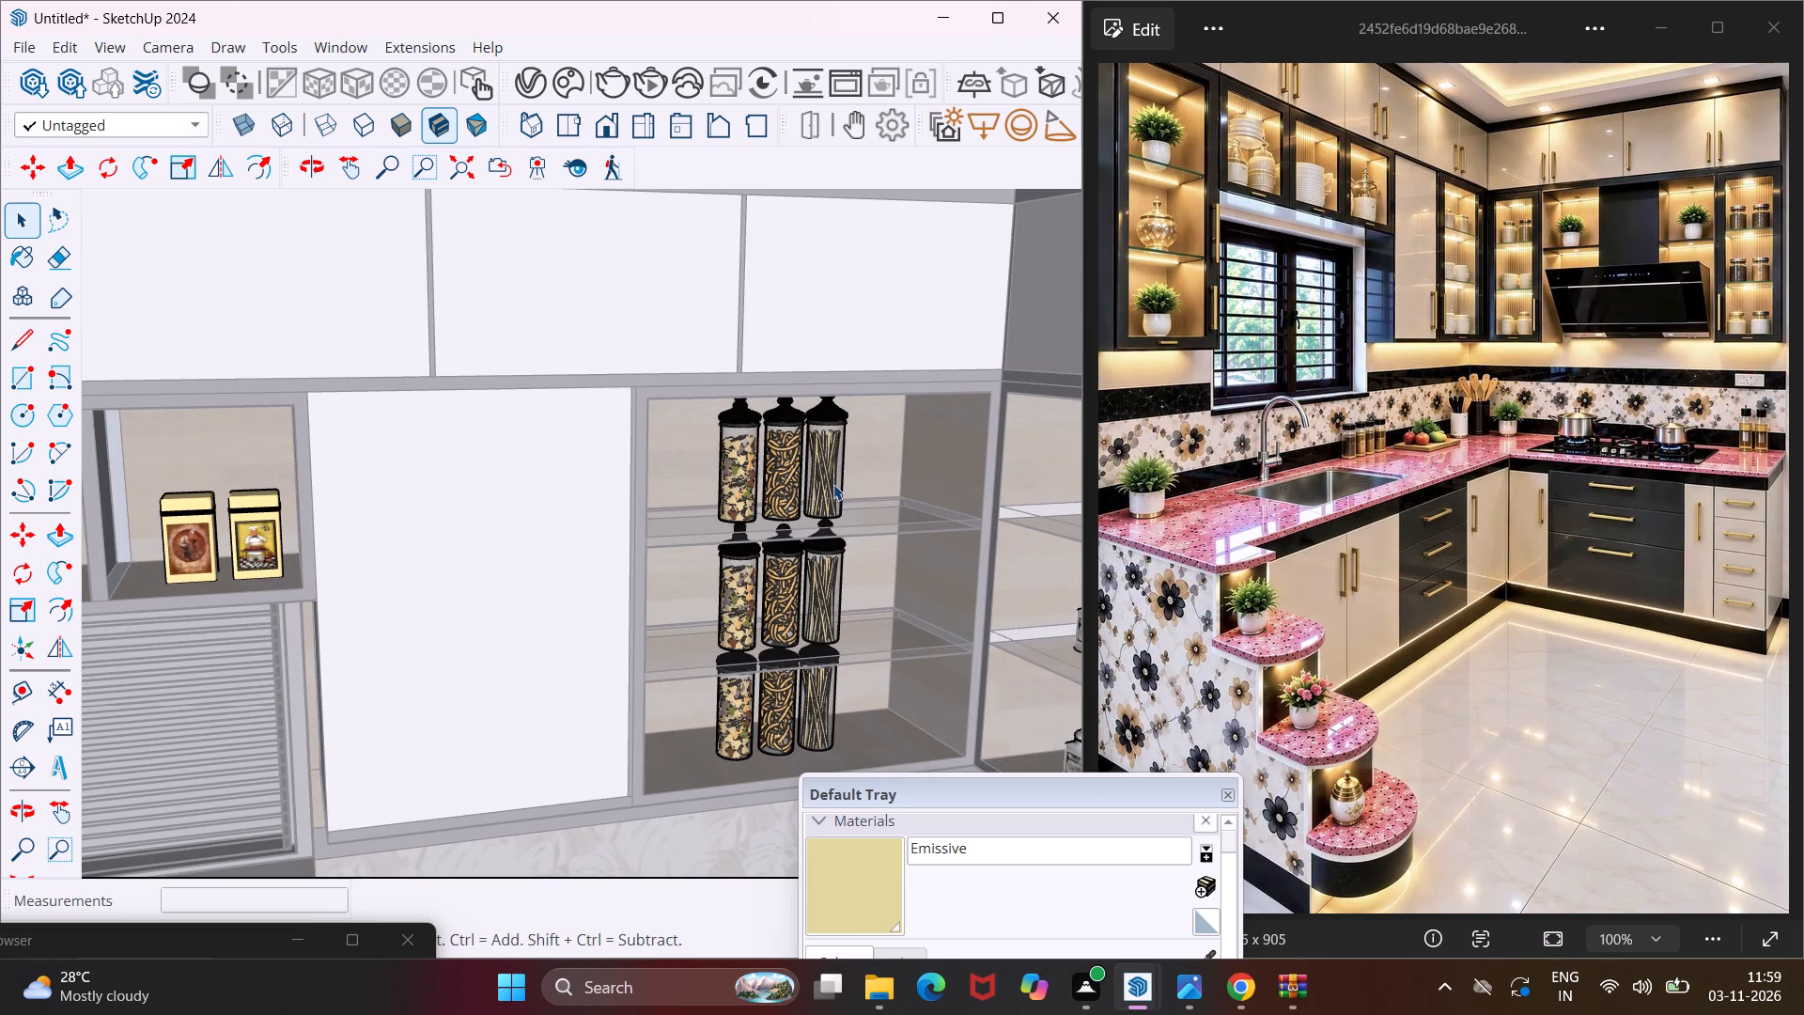
scroll(833, 485, "down", 7)
scroll(763, 426, "down", 6)
scroll(786, 463, "up", 9)
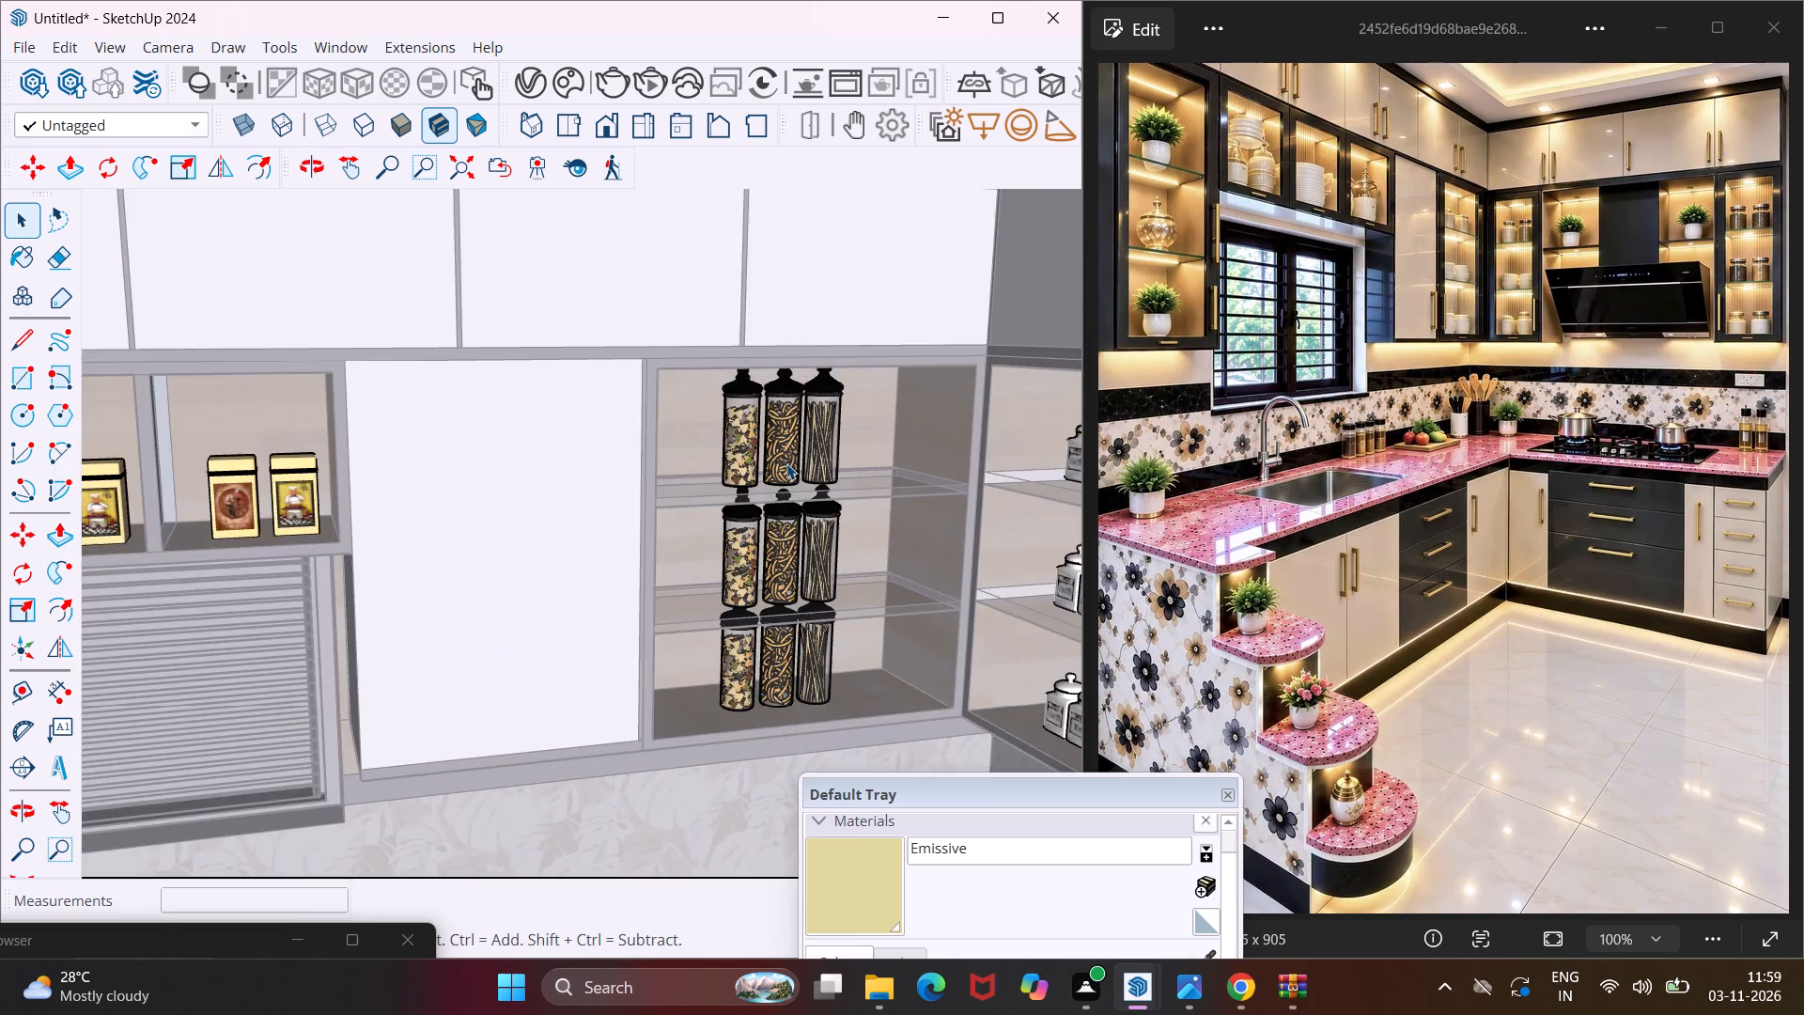
scroll(786, 463, "up", 5)
left_click(795, 468)
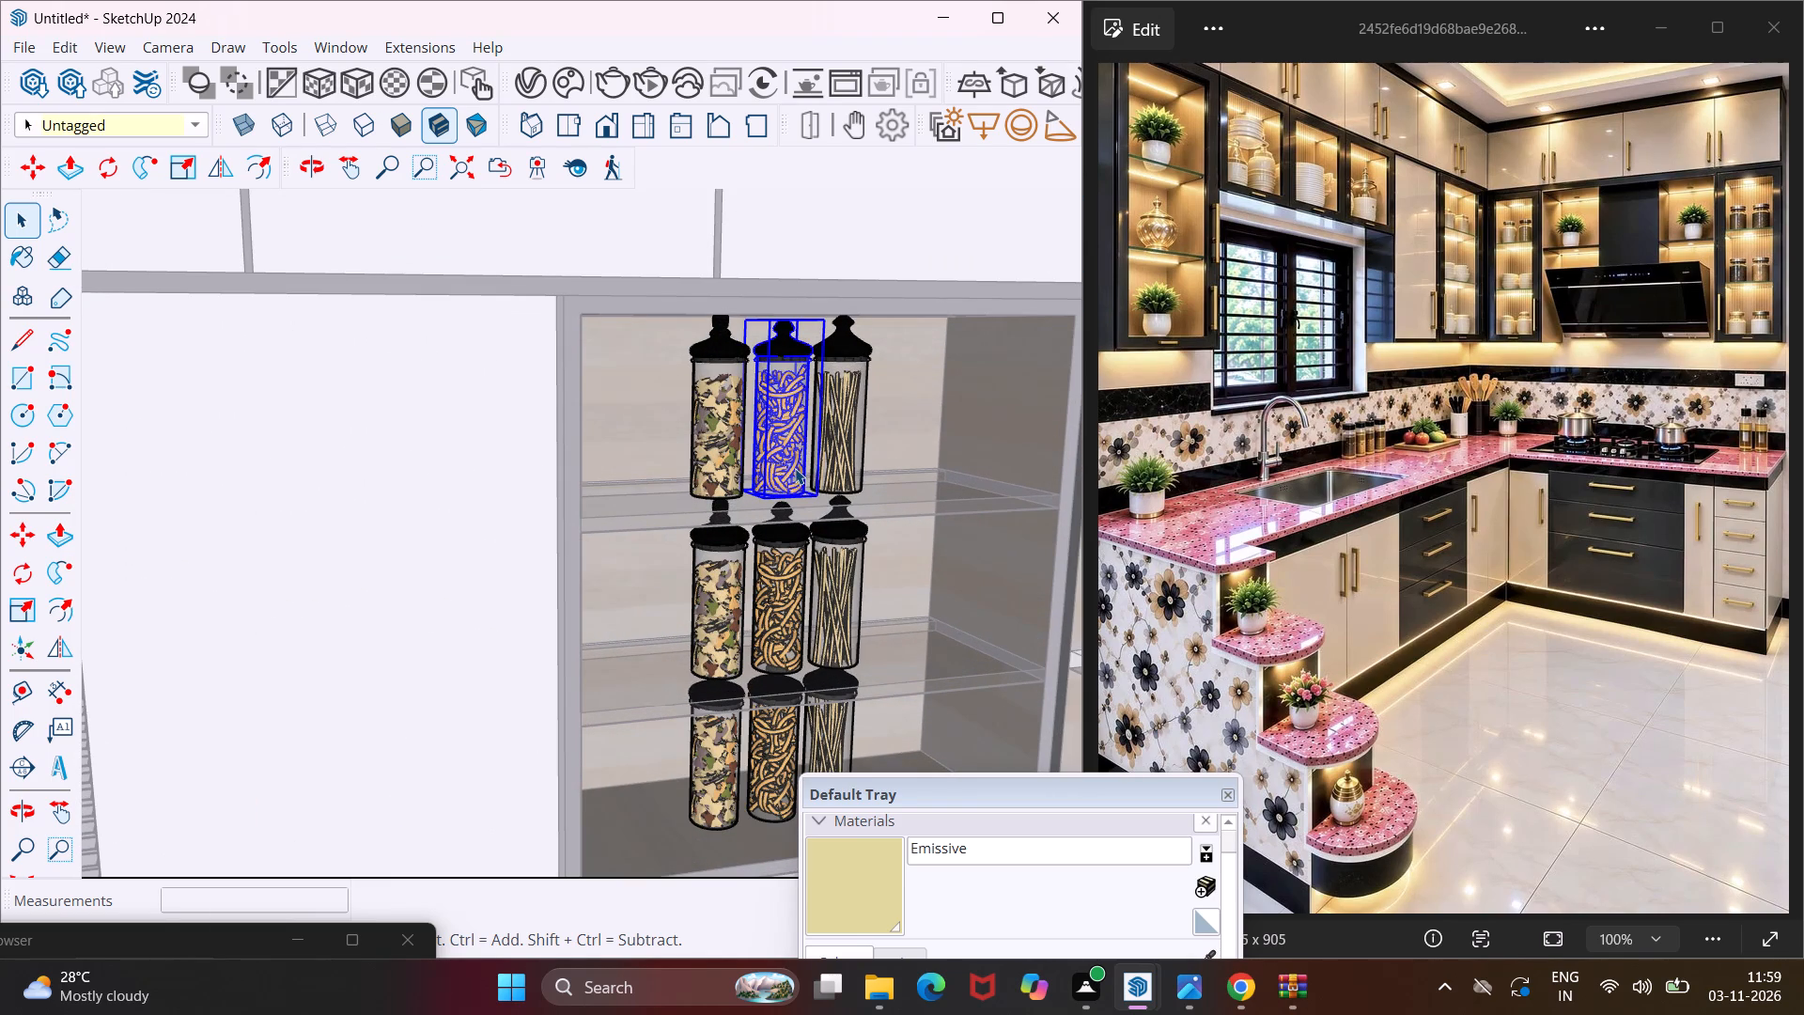
left_click(731, 441, "ctrl")
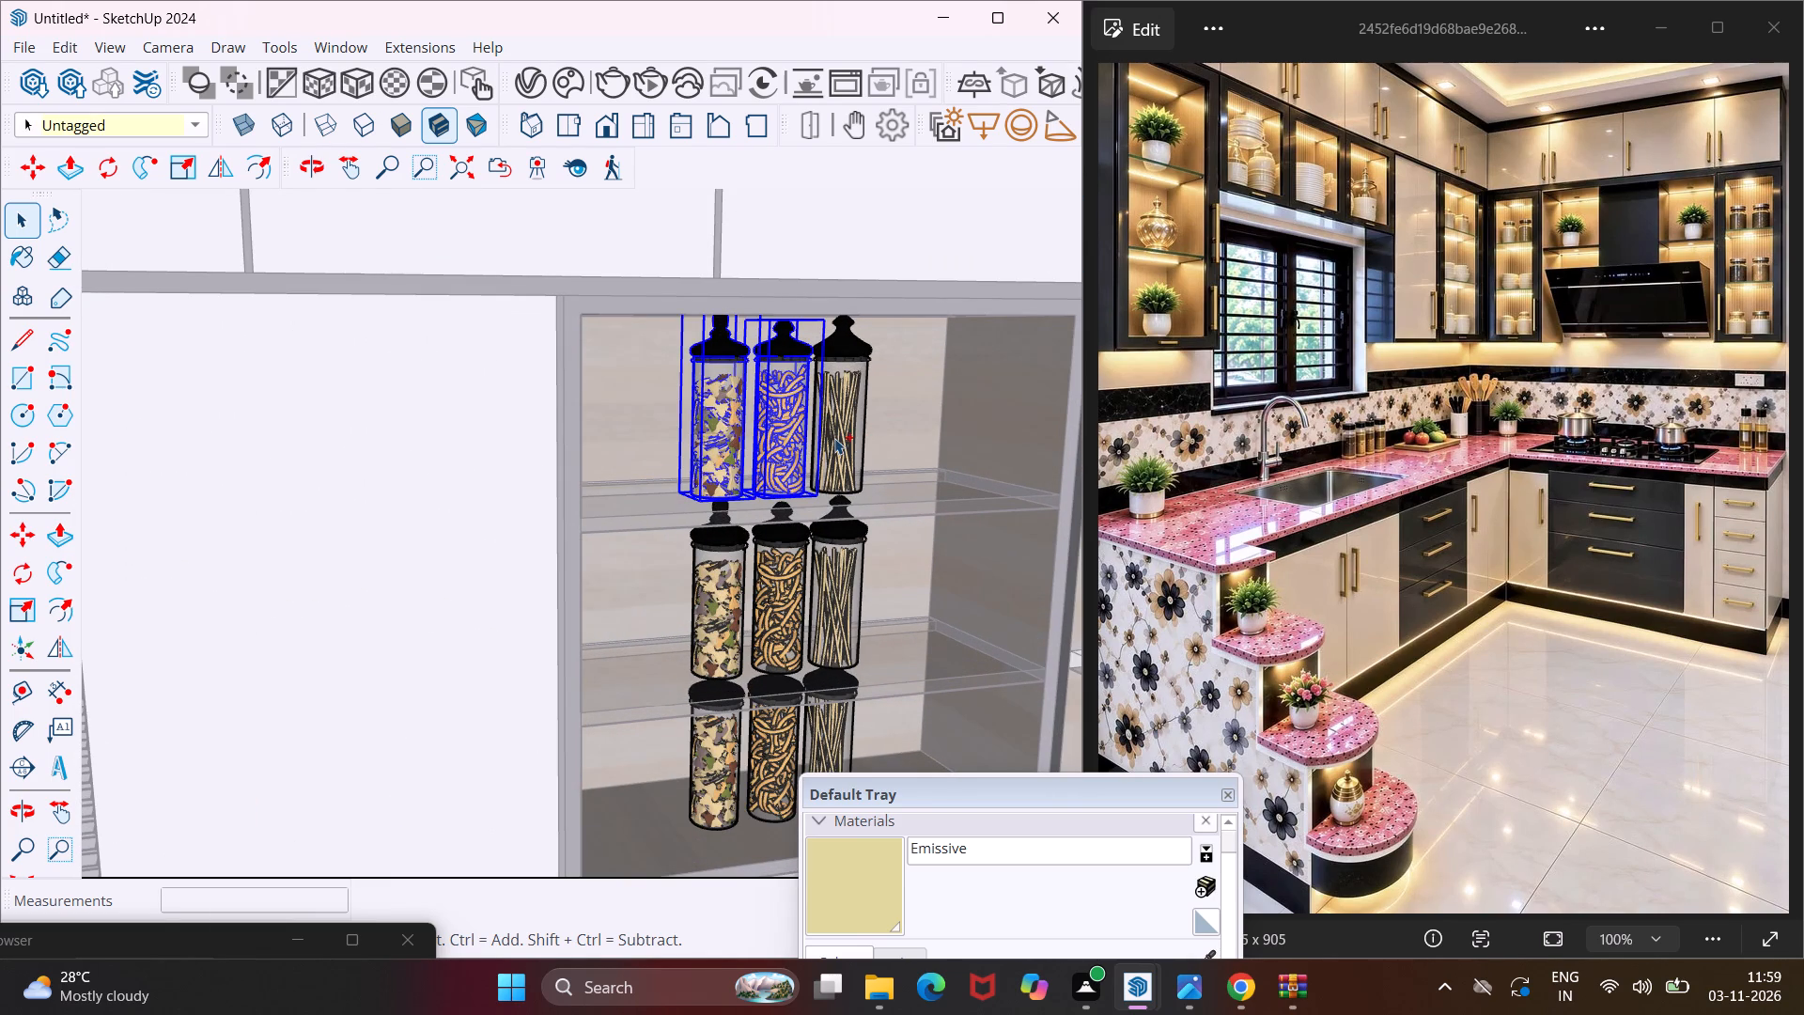
left_click(834, 438, "ctrl")
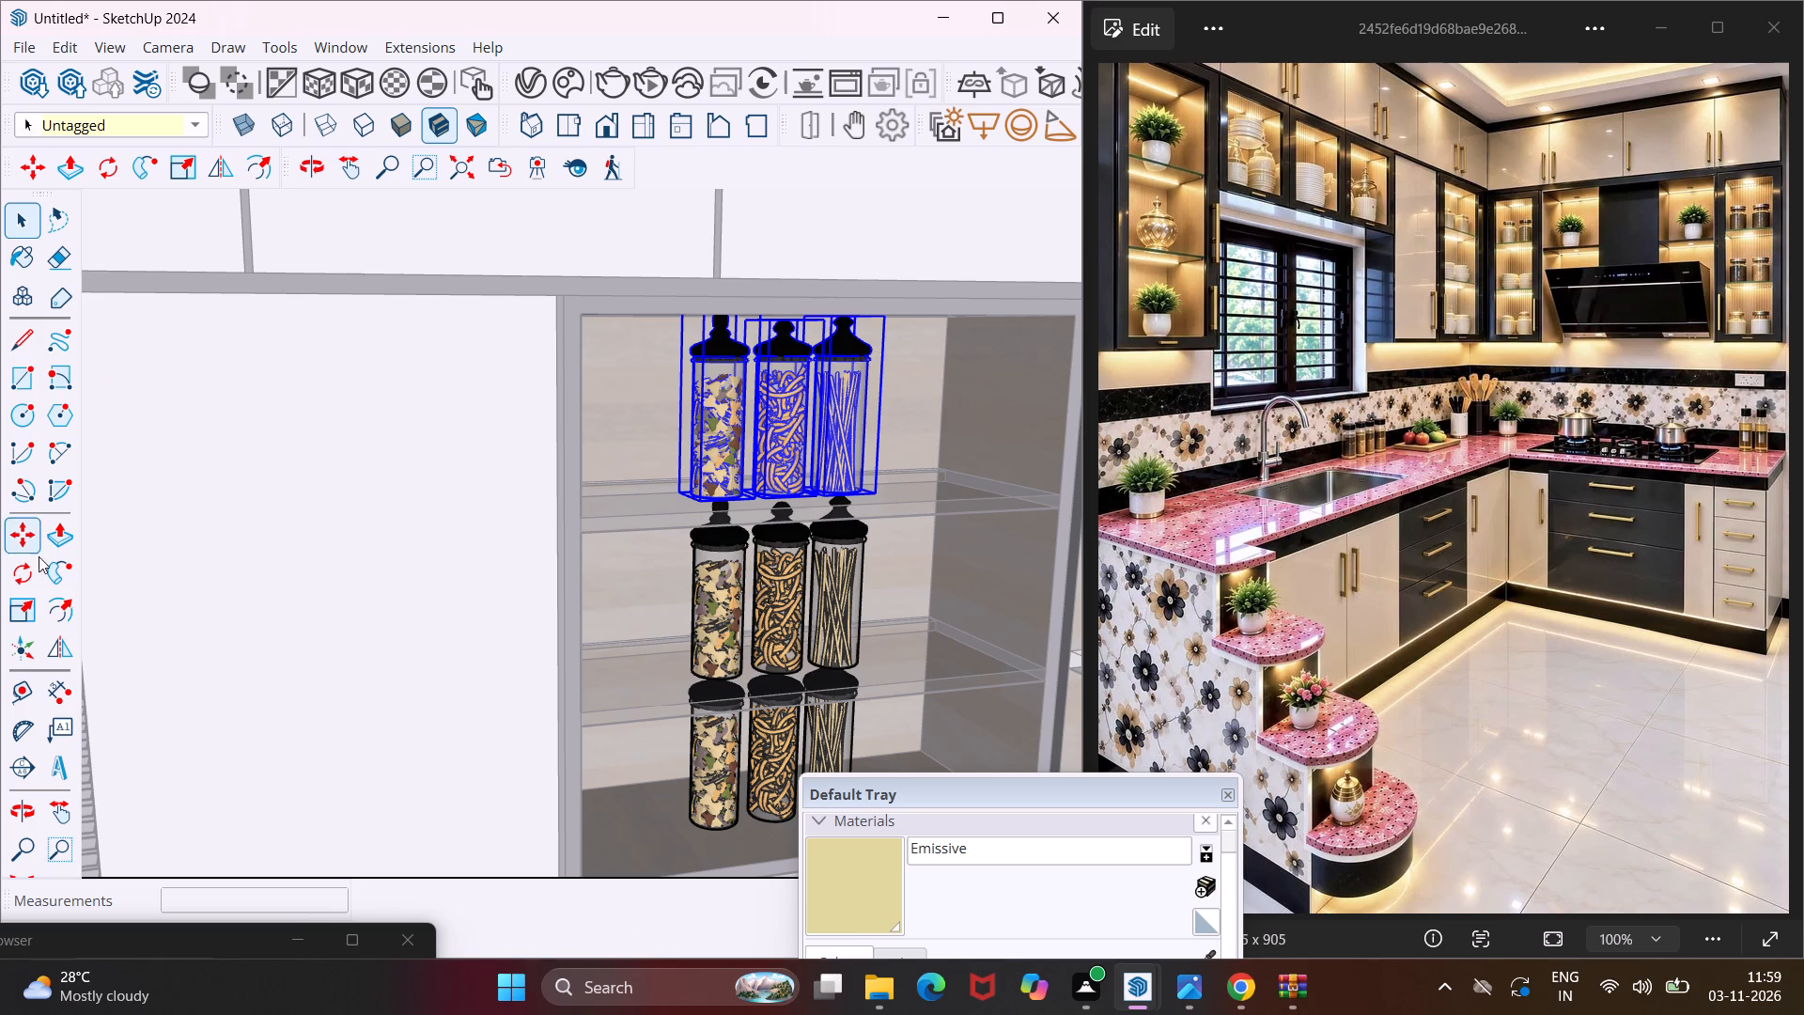
left_click(39, 602)
scroll(679, 415, "up", 2)
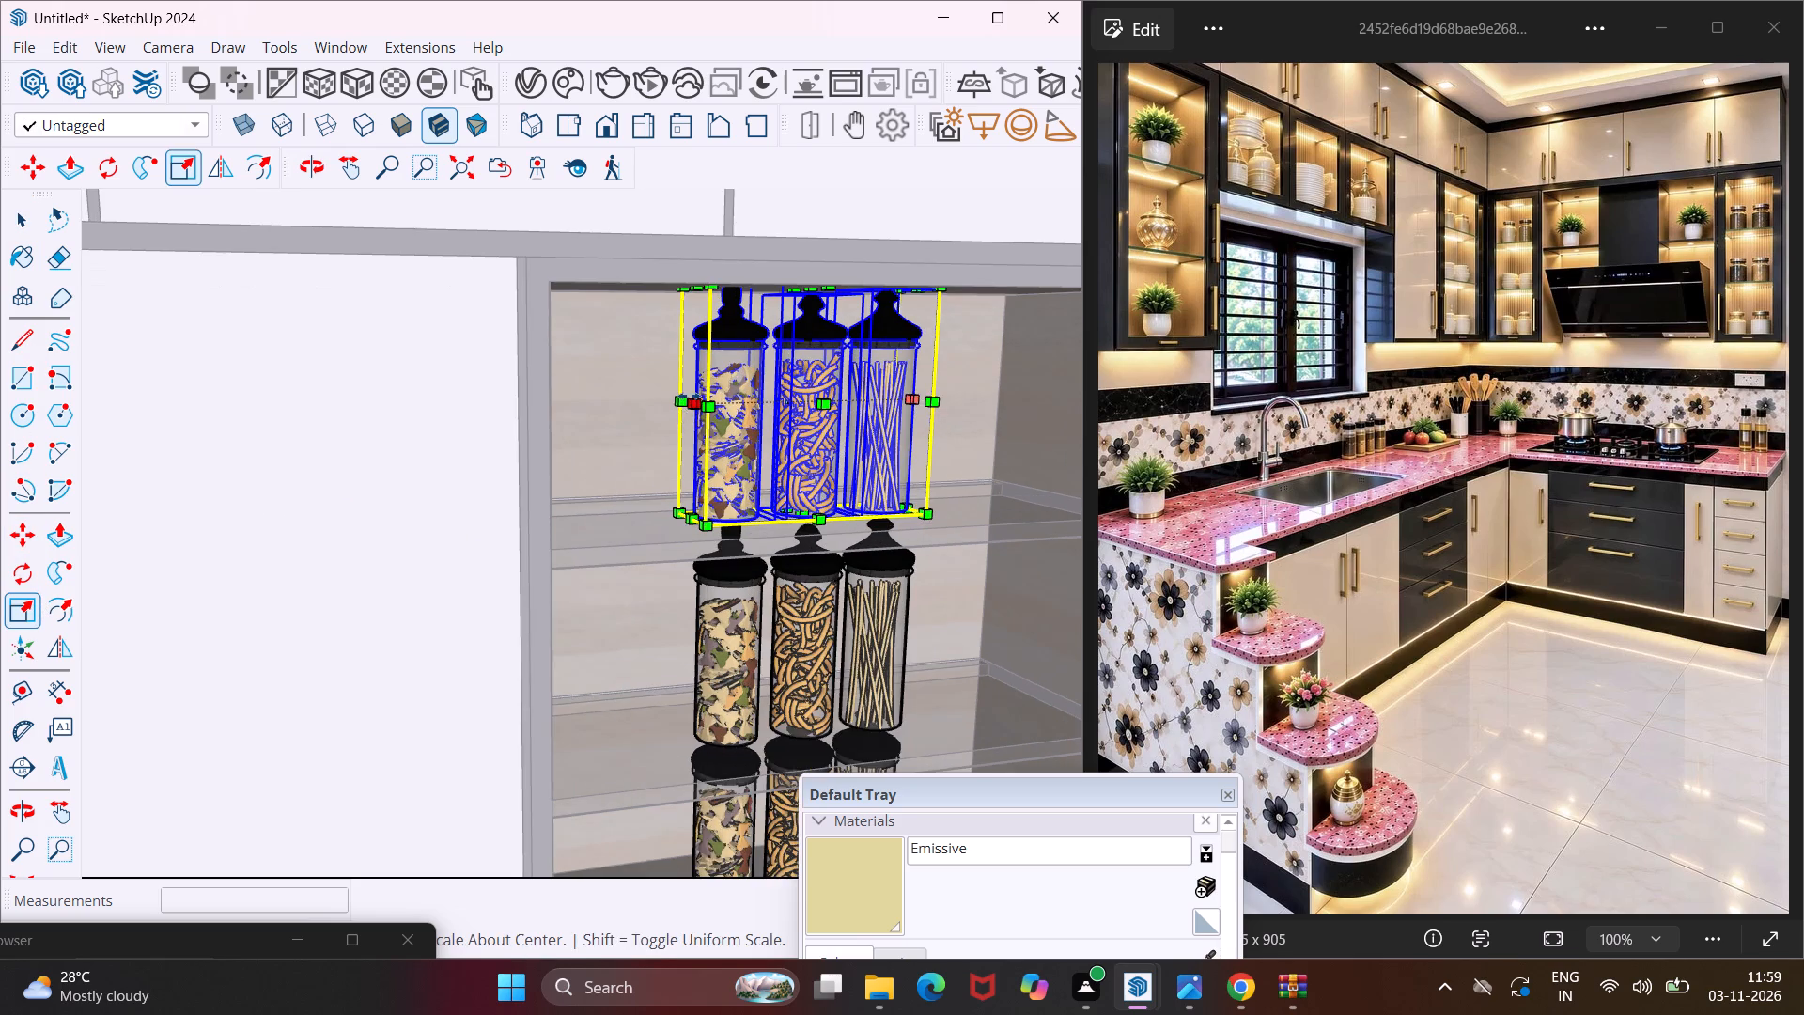
scroll(690, 395, "up", 1)
left_click(693, 401)
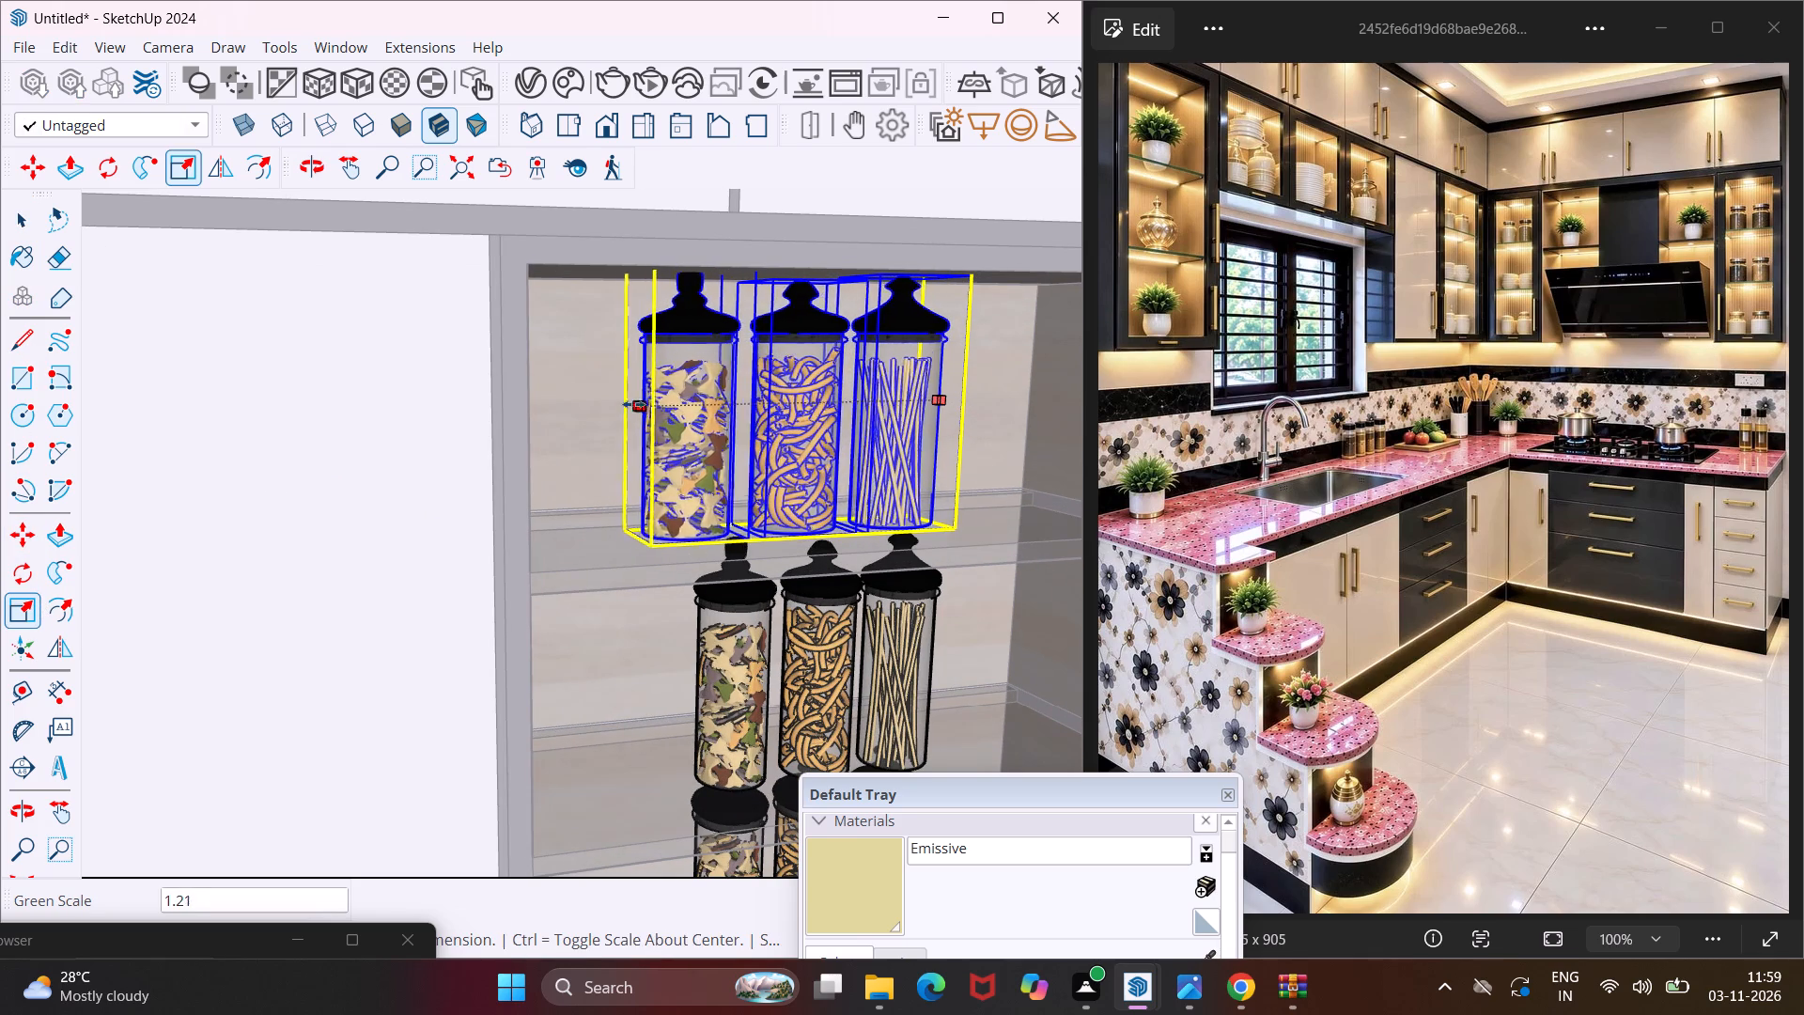
left_click(614, 404)
Shorten the three top-shelf pasta jars by scaling them down along the blue axis, keeping their bases on the shelf.
middle_click_drag(654, 415, 658, 374)
scroll(658, 375, "up", 1)
scroll(790, 276, "up", 2)
left_click(796, 257)
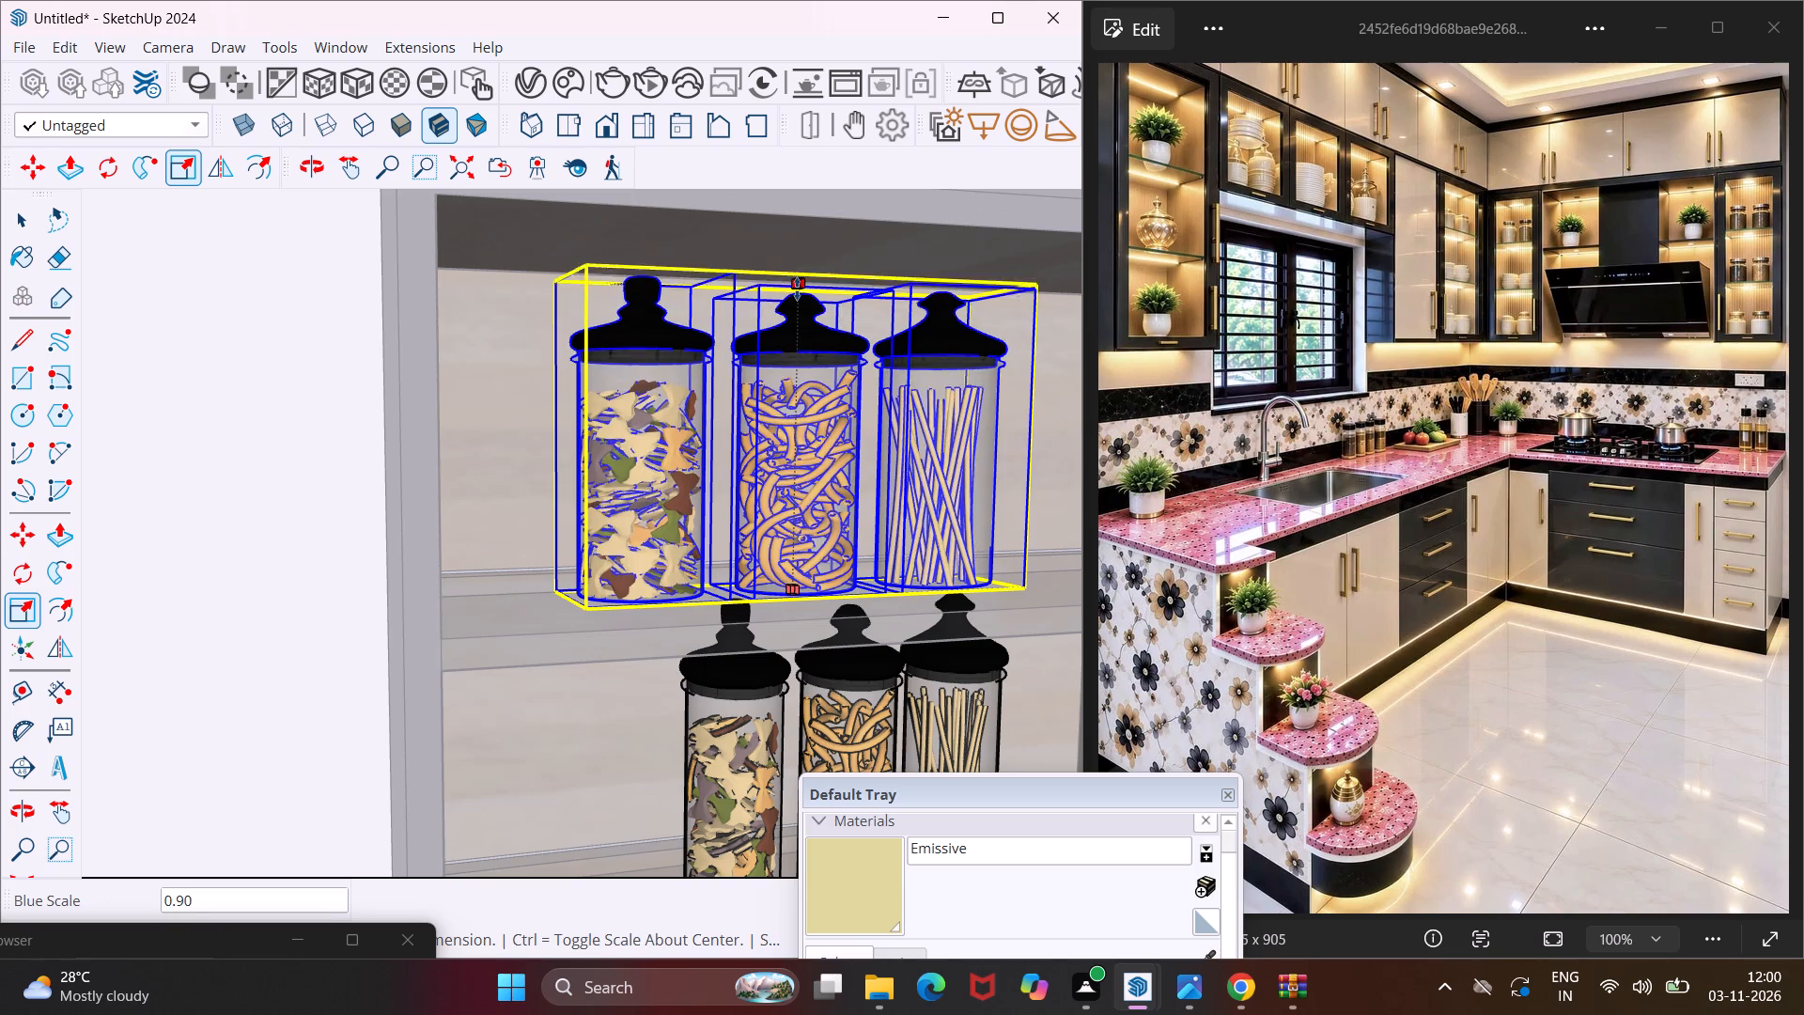
left_click(794, 307)
scroll(641, 310, "down", 5)
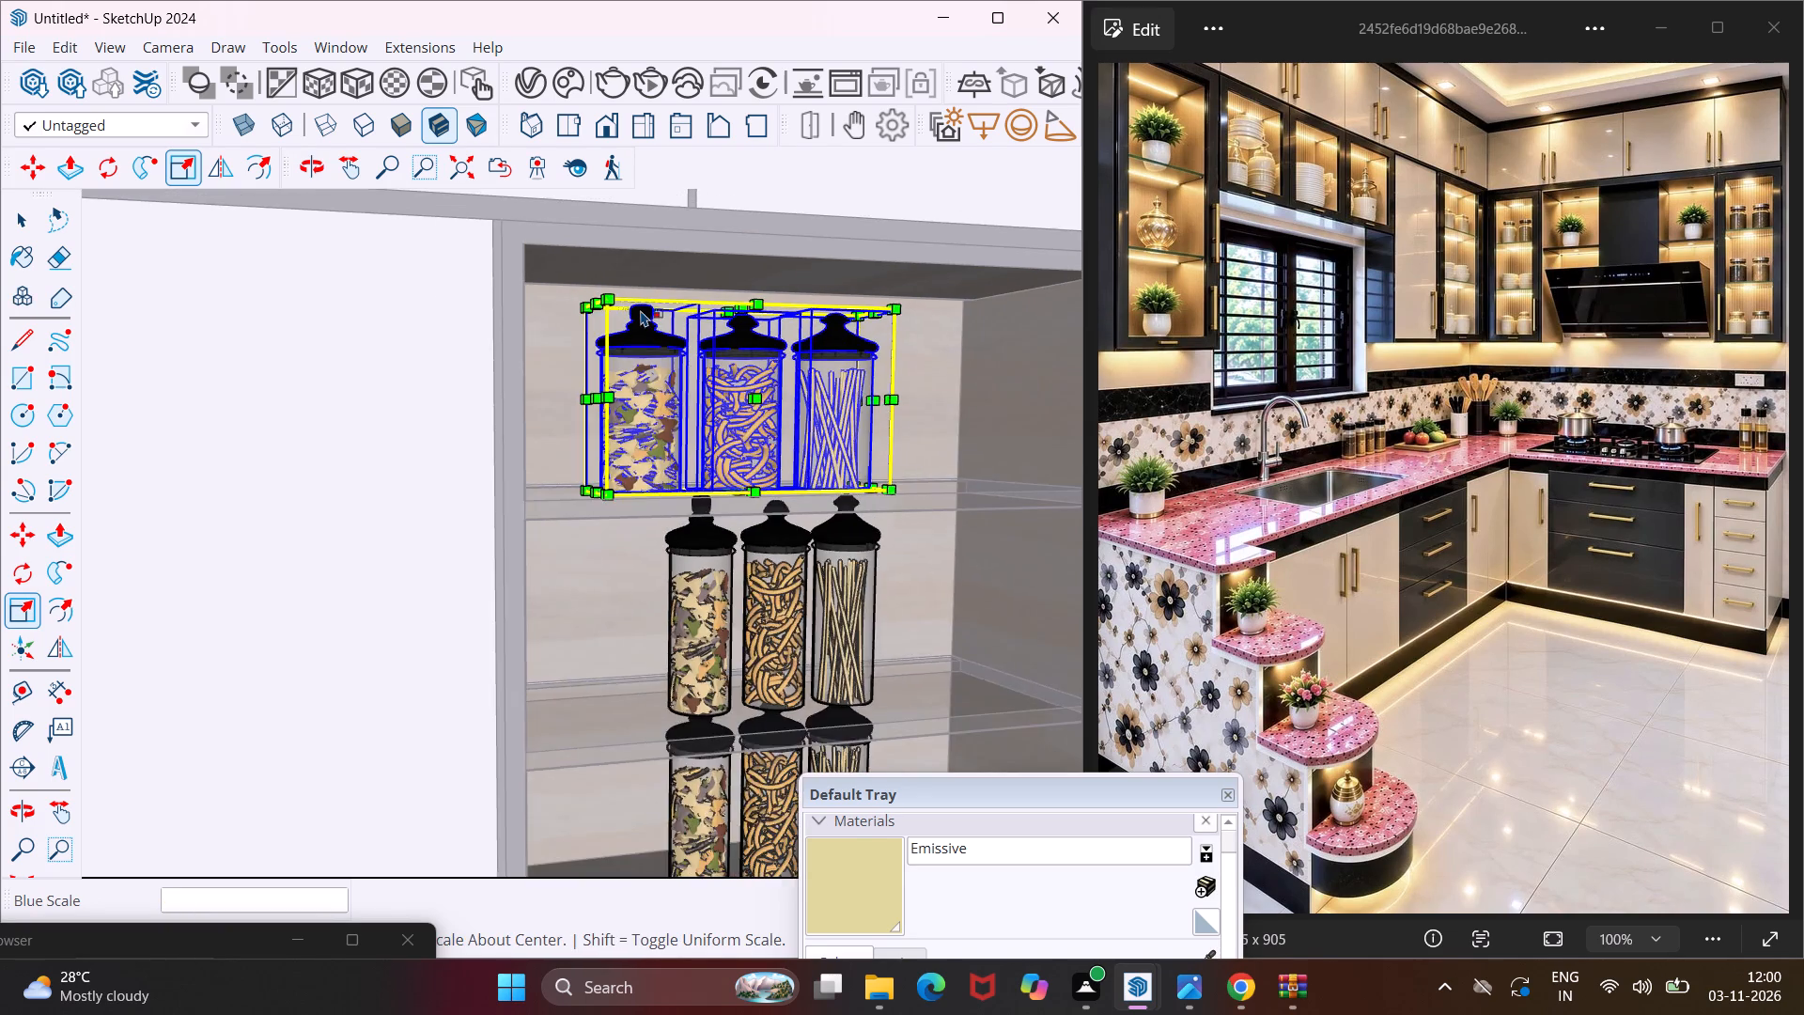
scroll(641, 310, "down", 5)
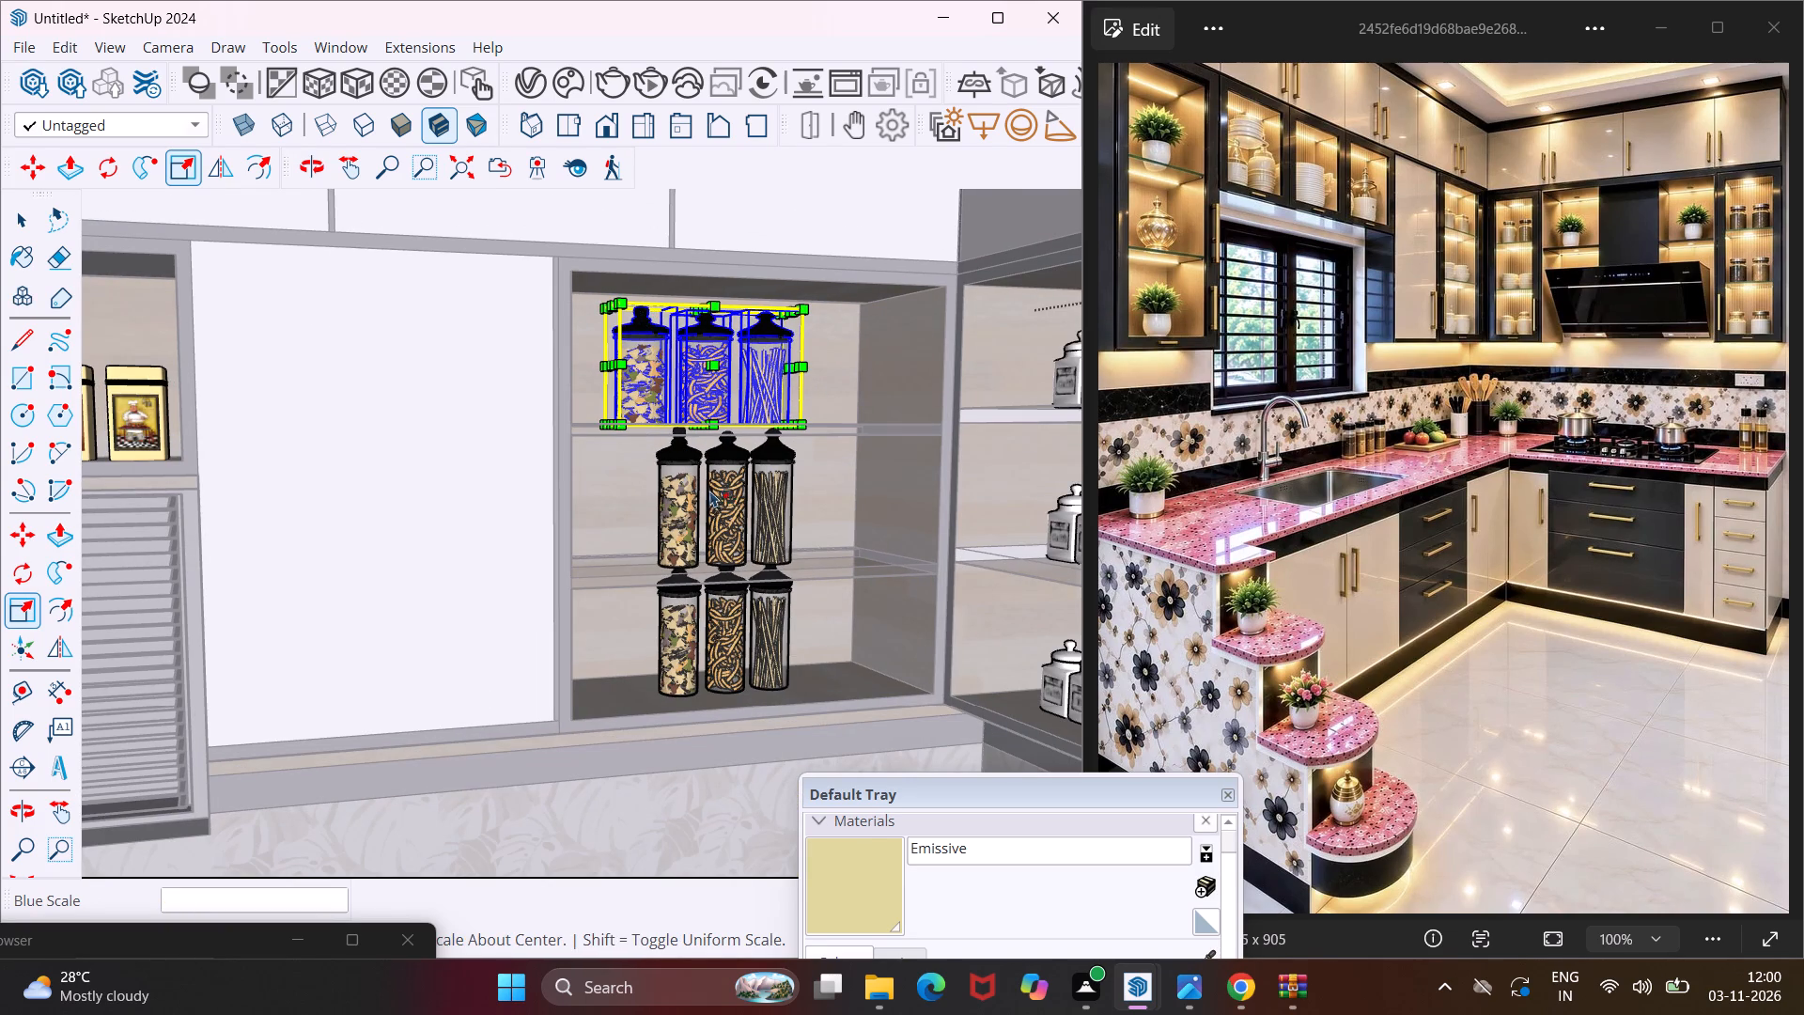
Widen the three top-shelf pasta jars further toward the room corner with a green-axis scale of 1.31.
scroll(791, 390, "up", 4)
left_click(786, 372)
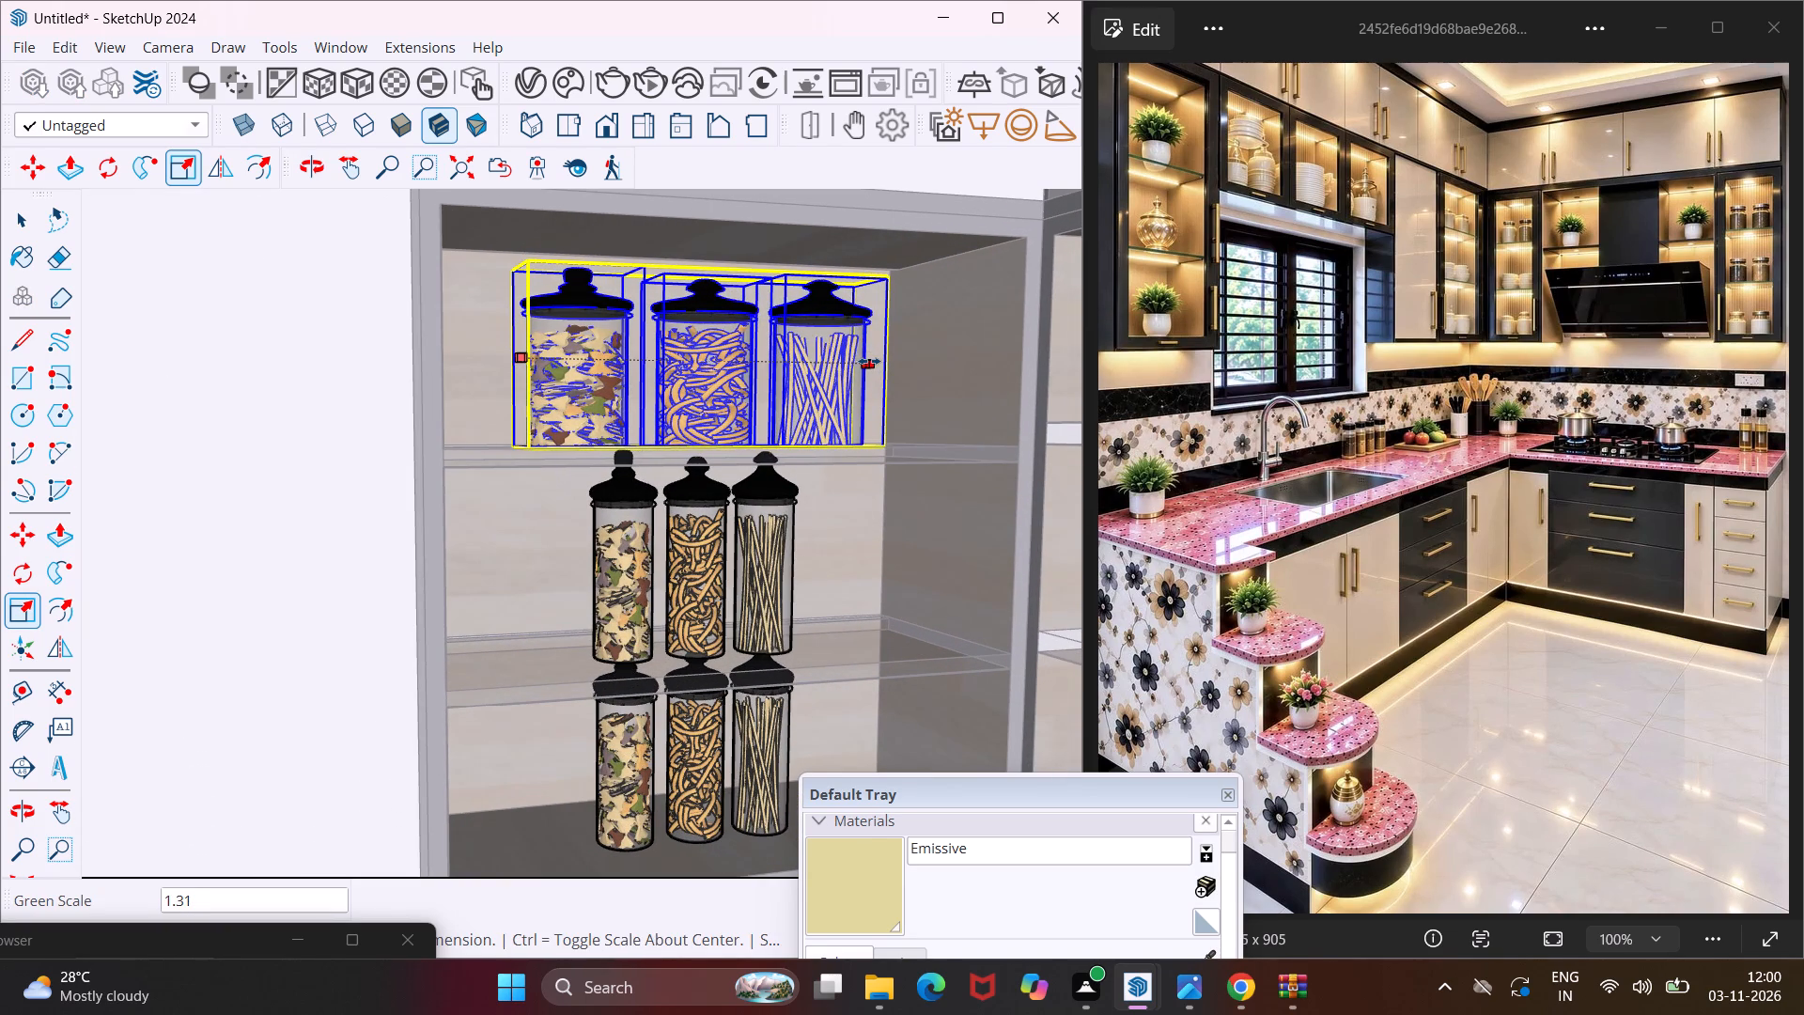
left_click(869, 361)
key("Escape")
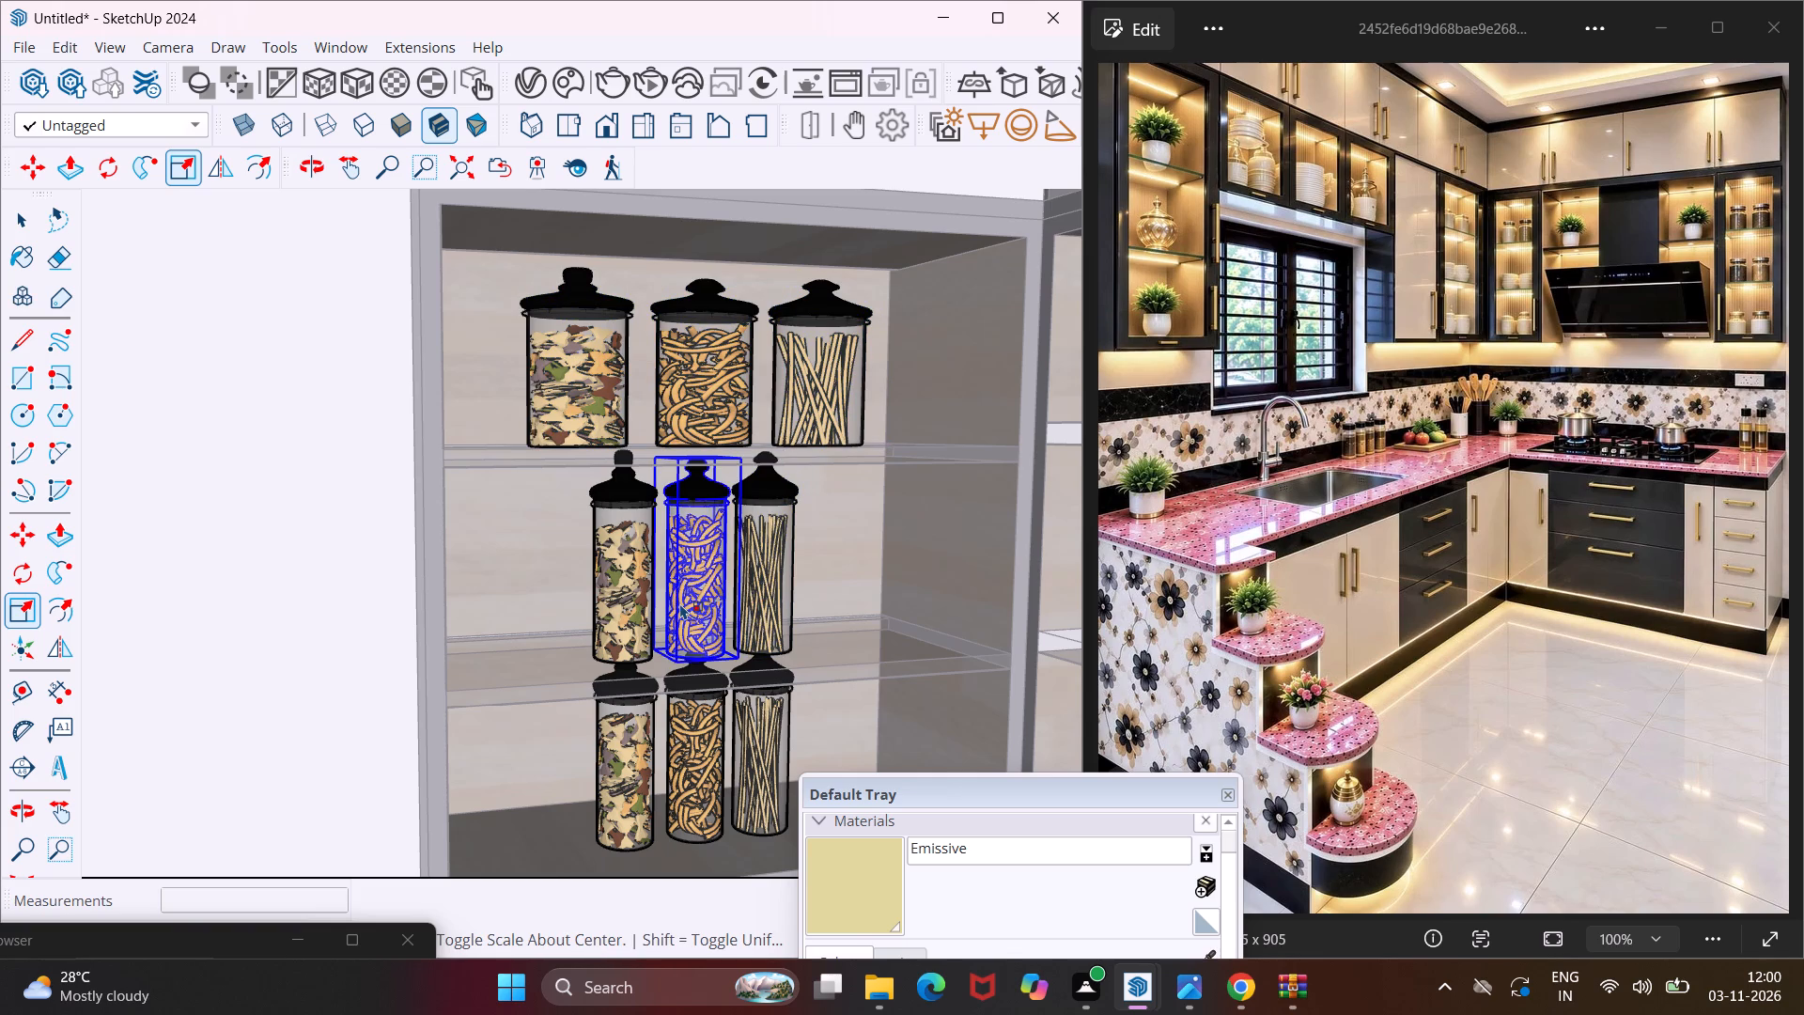
key("space")
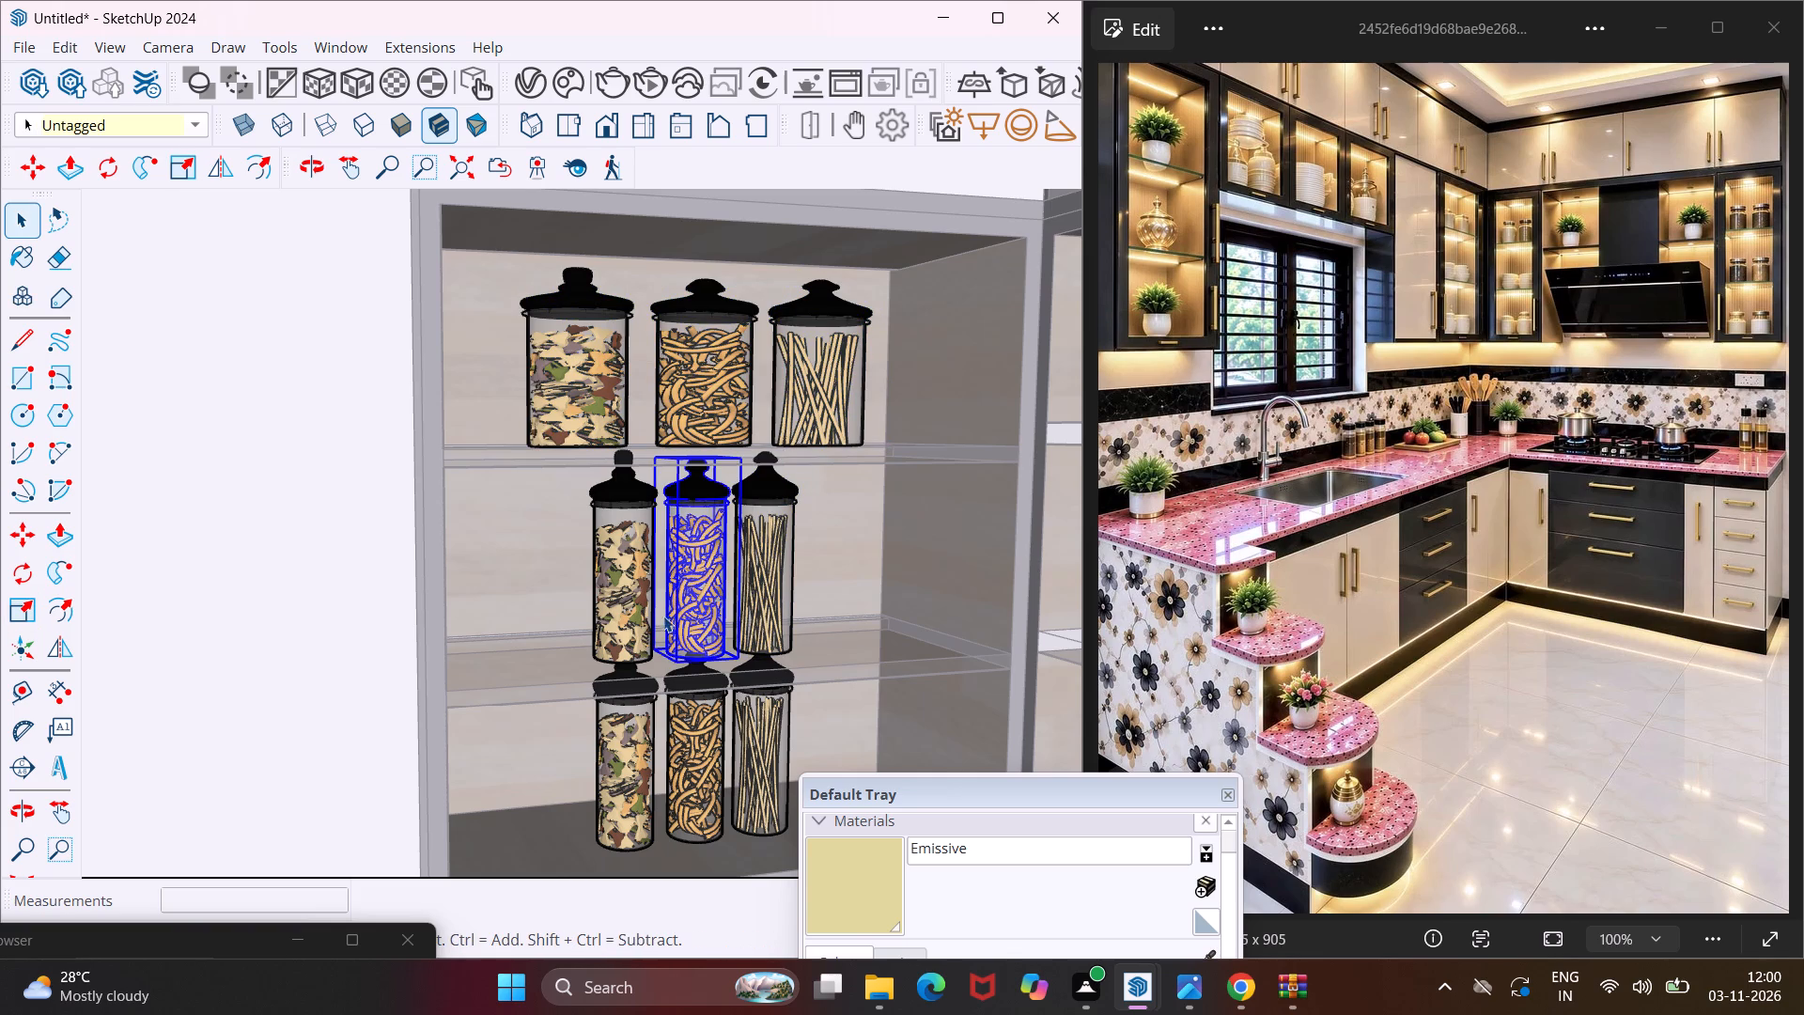
Shorten the three middle-shelf pasta jars together with successive blue-axis scales of 0.80 and 0.76, keeping their bases on the shelf.
left_click(639, 613, "ctrl")
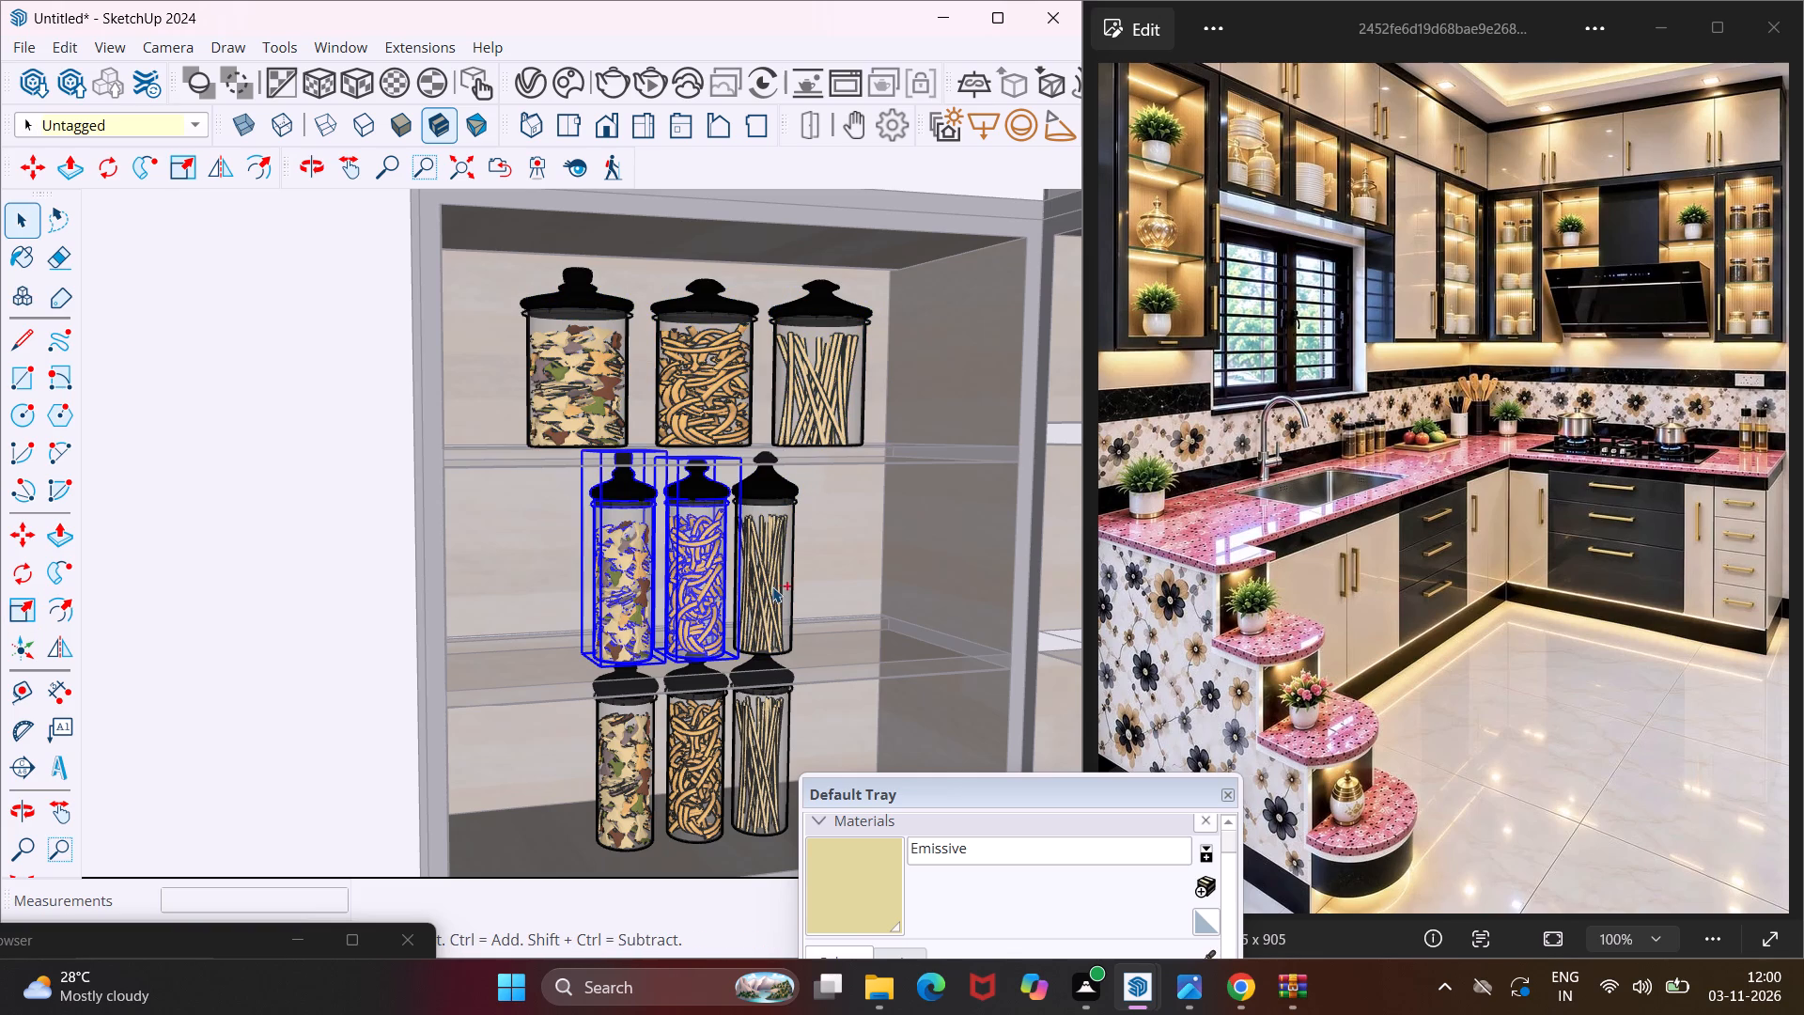
left_click(772, 586, "ctrl")
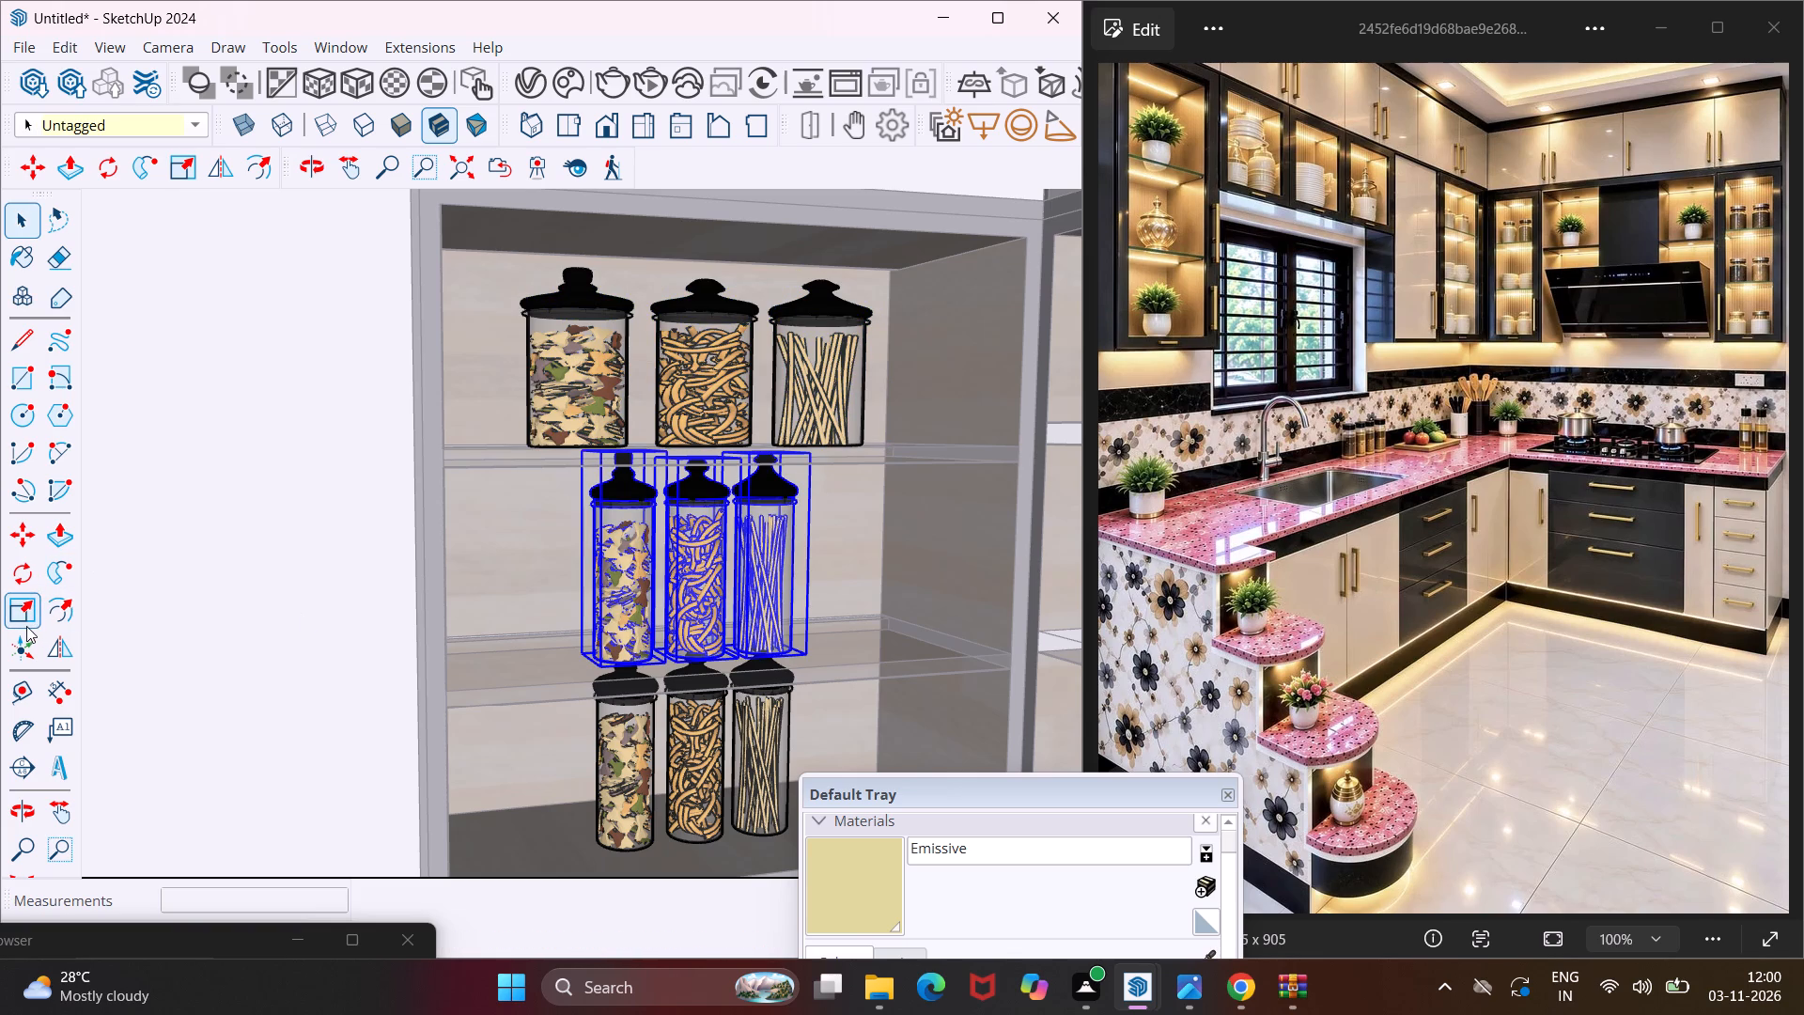
left_click(26, 626)
middle_click_drag(531, 611, 513, 497)
scroll(717, 456, "up", 2)
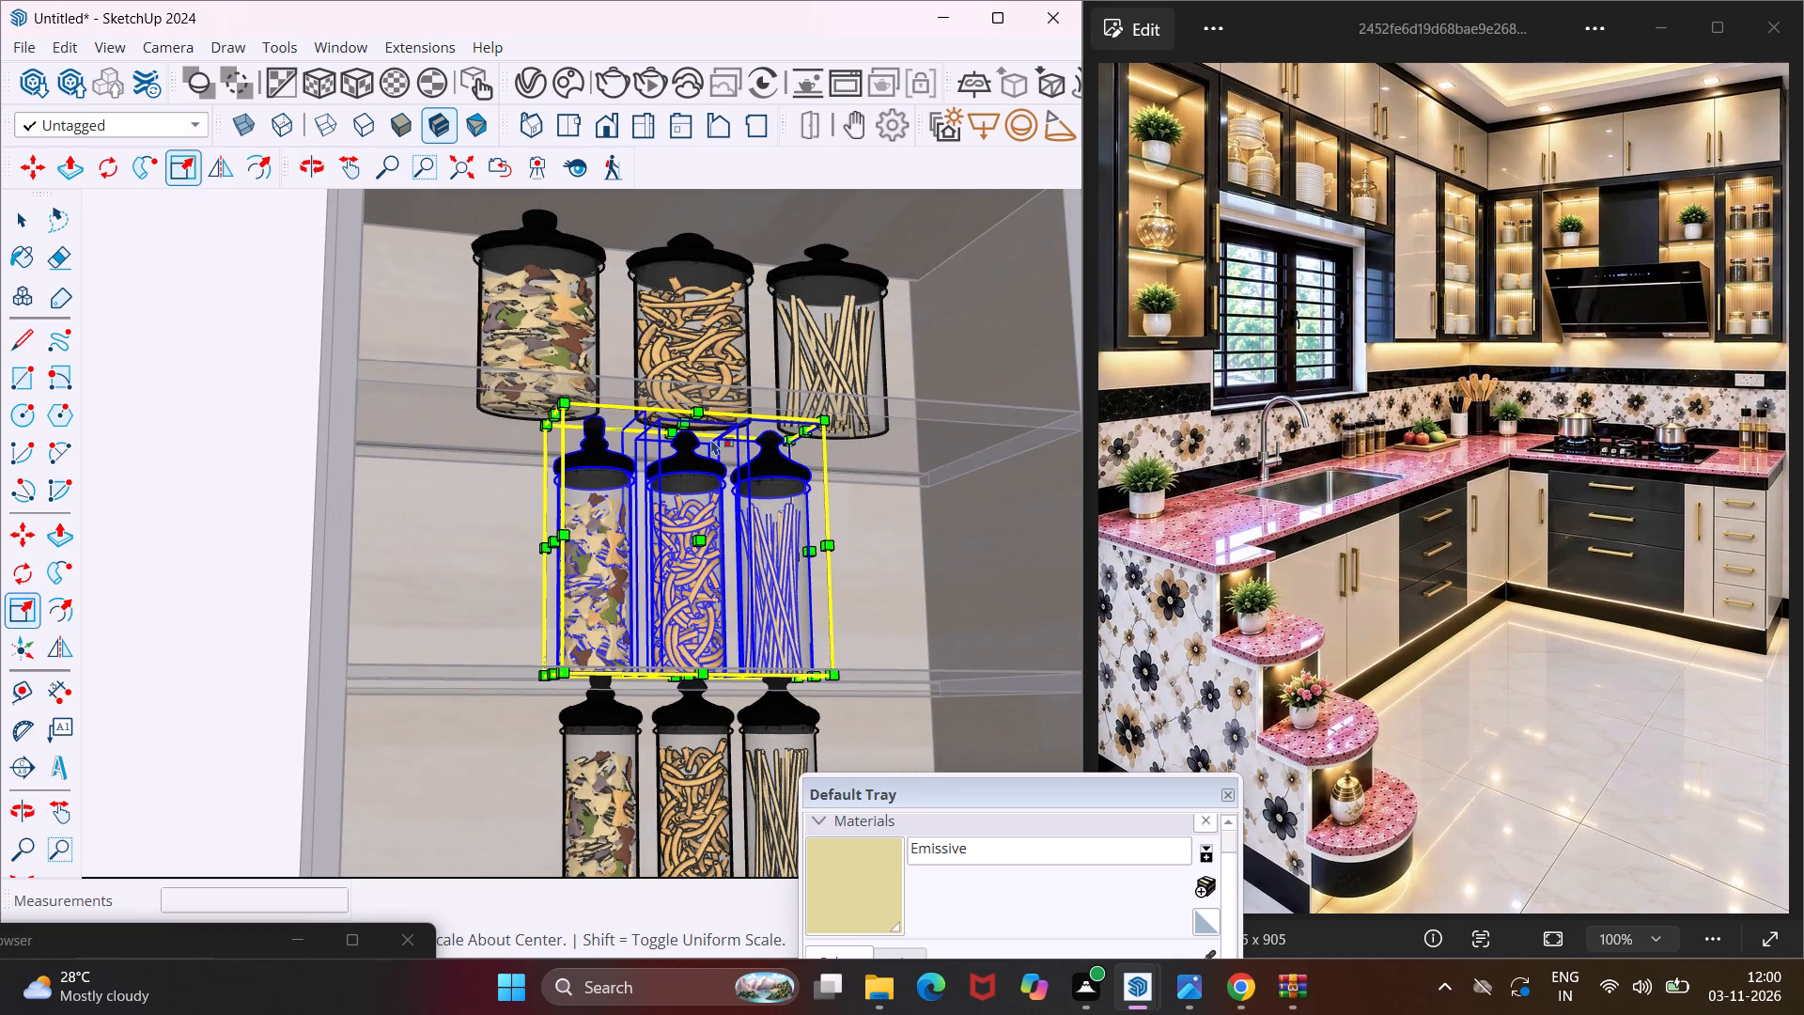
left_click(683, 422)
scroll(683, 435, "up", 1)
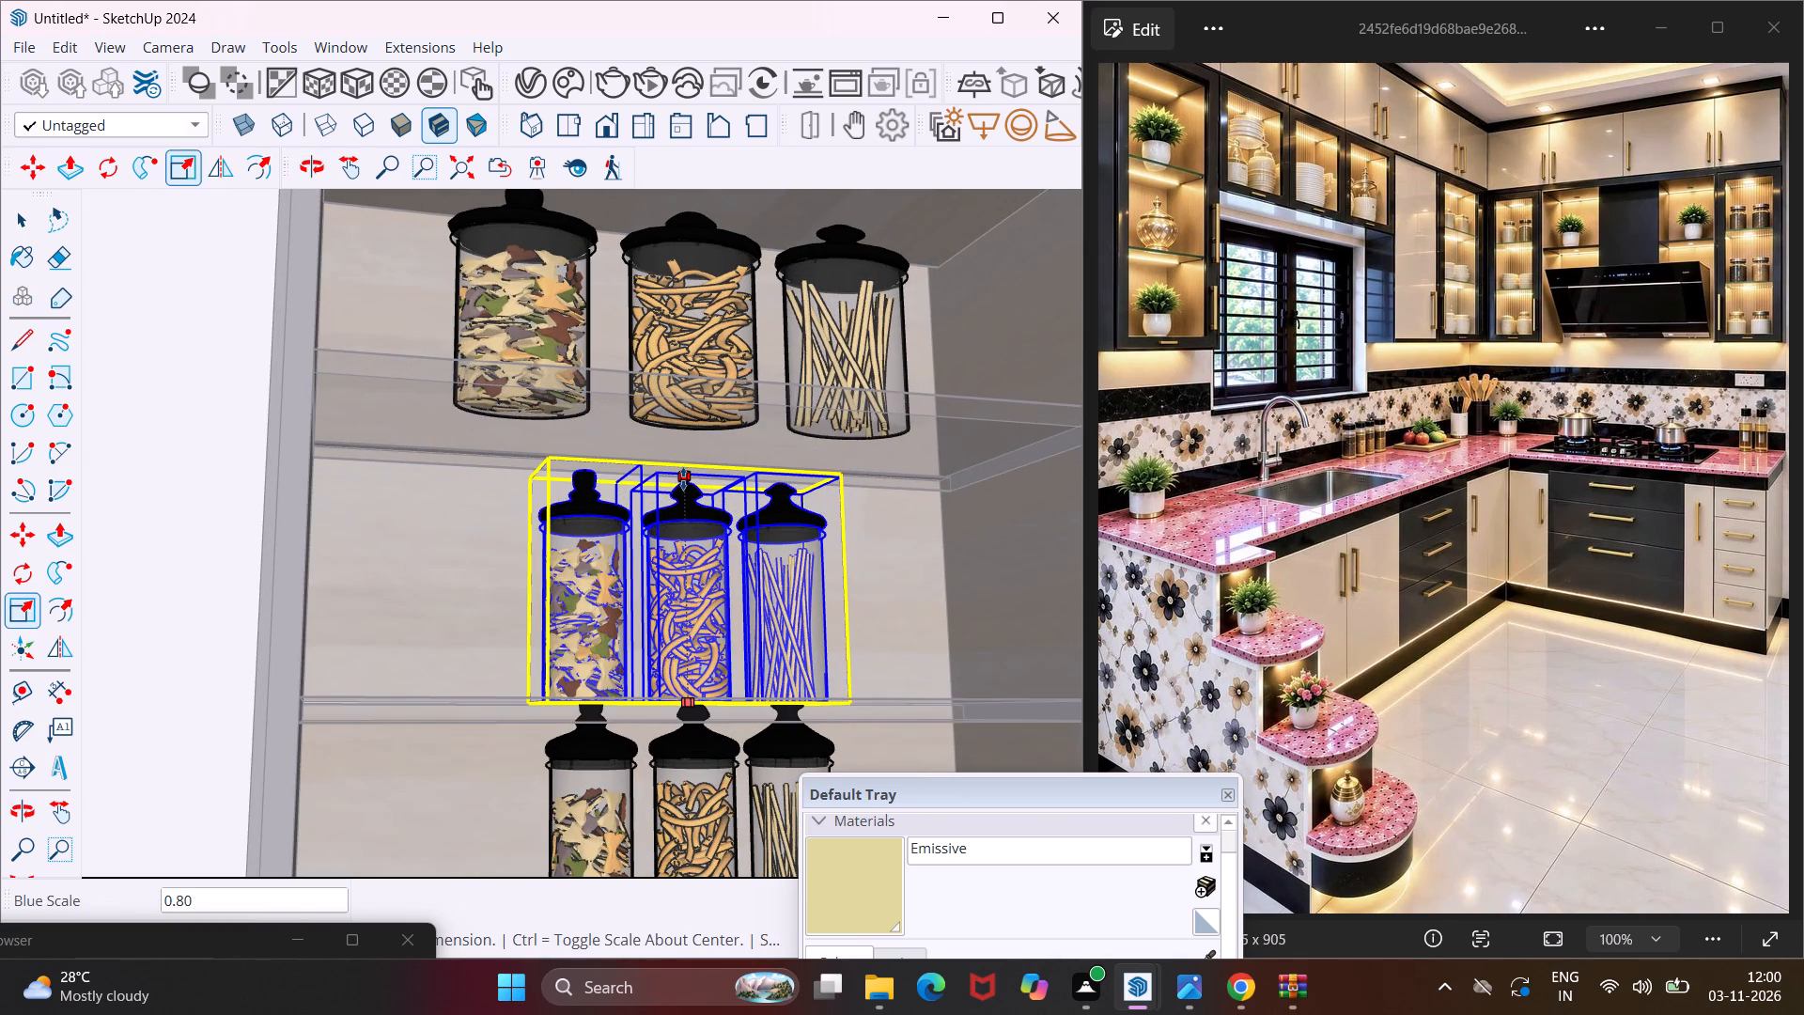
left_click(683, 478)
middle_click(642, 542)
scroll(684, 458, "up", 2)
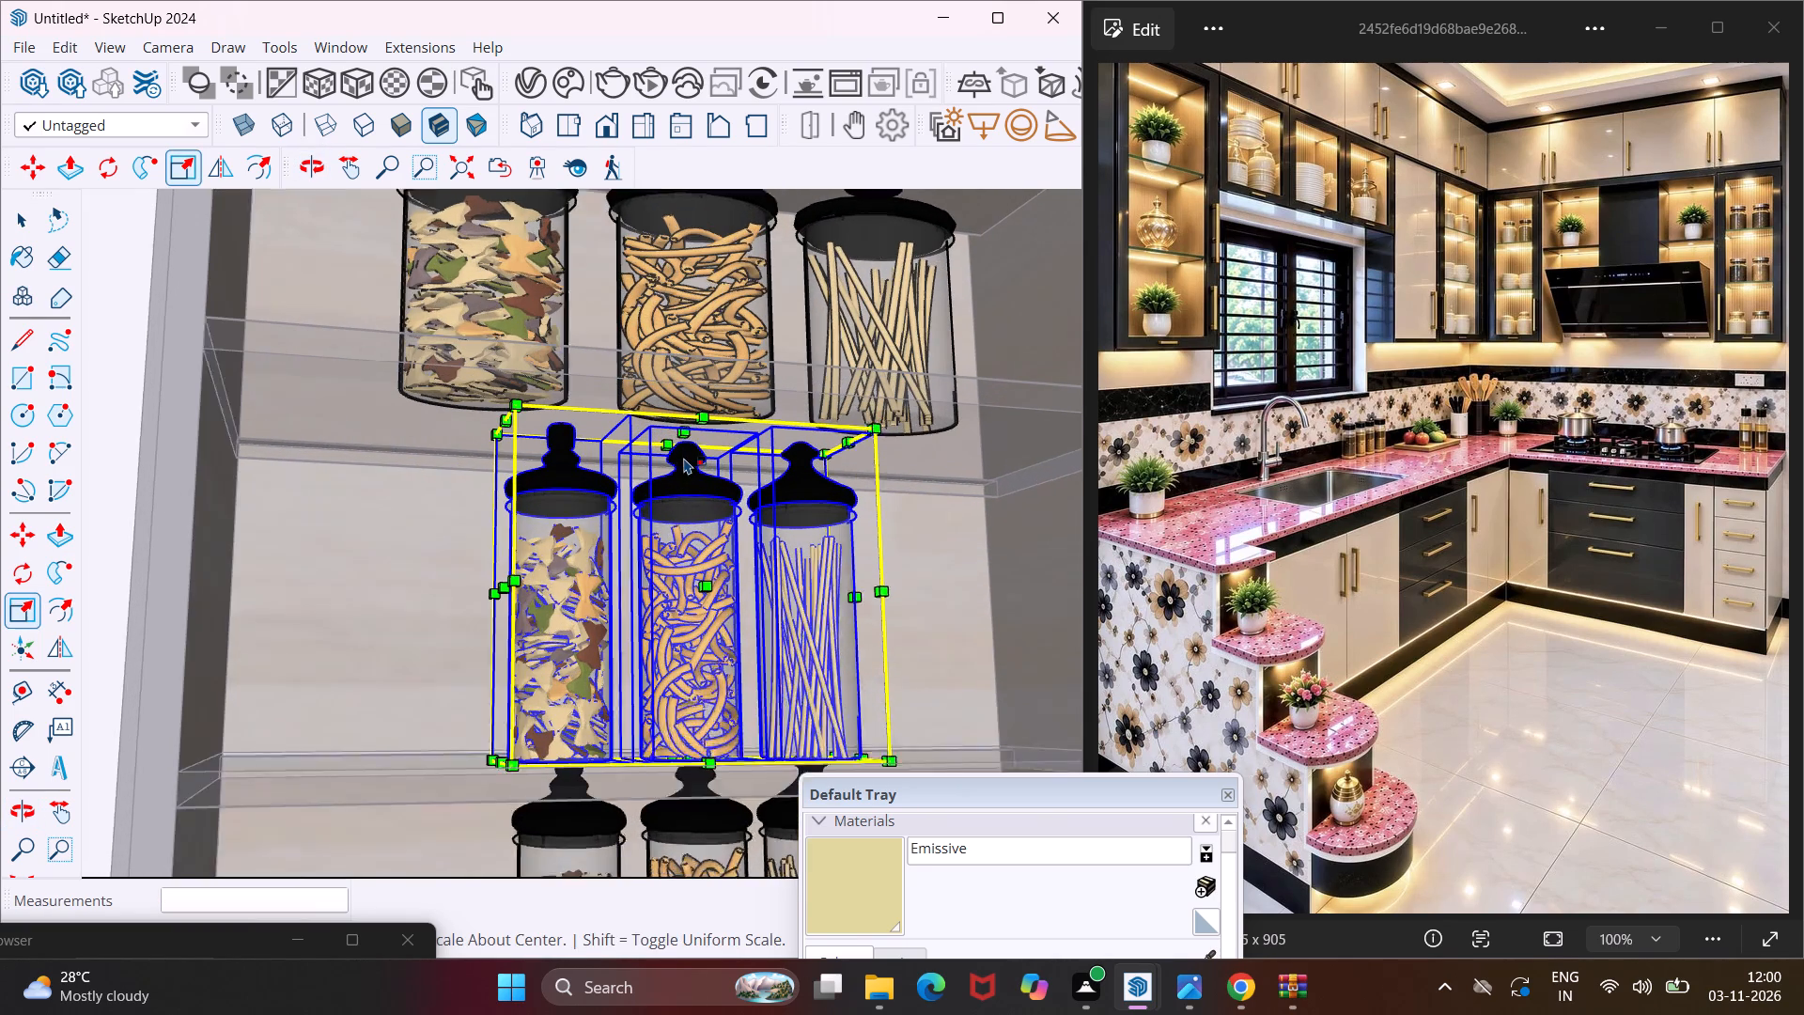
scroll(684, 458, "up", 1)
left_click(684, 430)
left_click(673, 517)
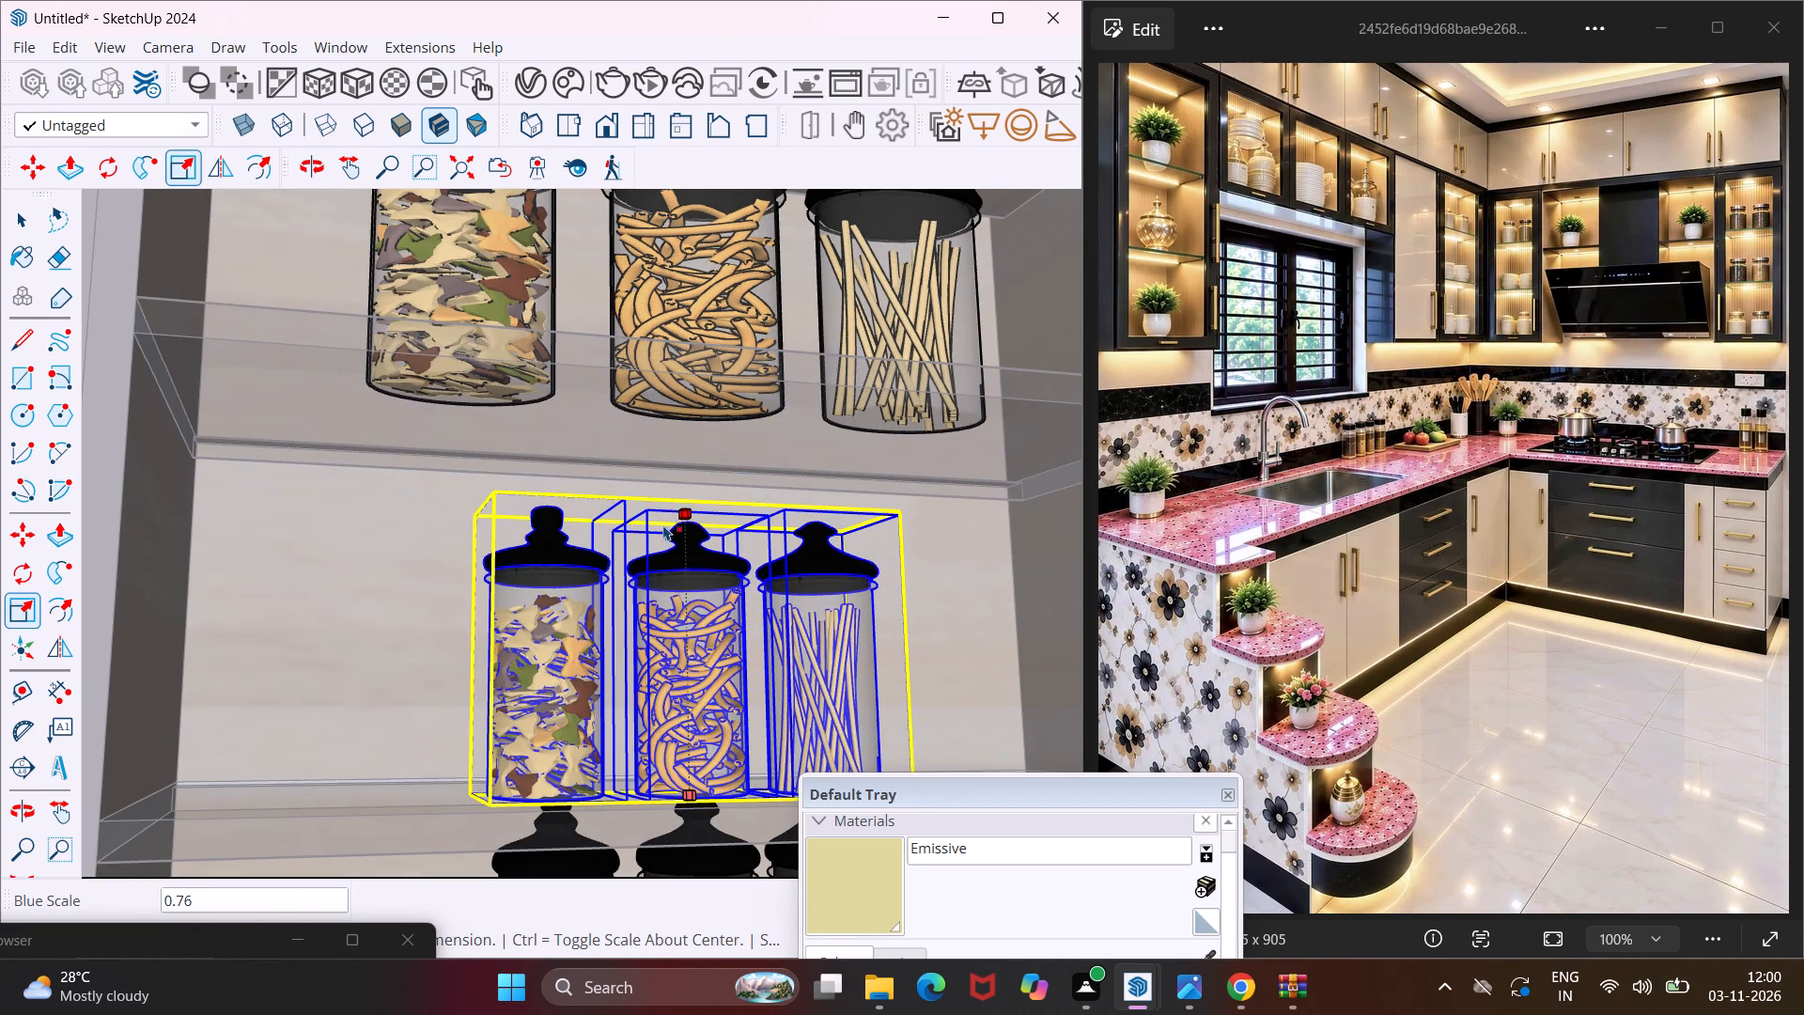
Widen the three middle-shelf pasta jars along the green axis with successive scales of 1.10, 1.33 and 1.09.
middle_click_drag(622, 567, 573, 669)
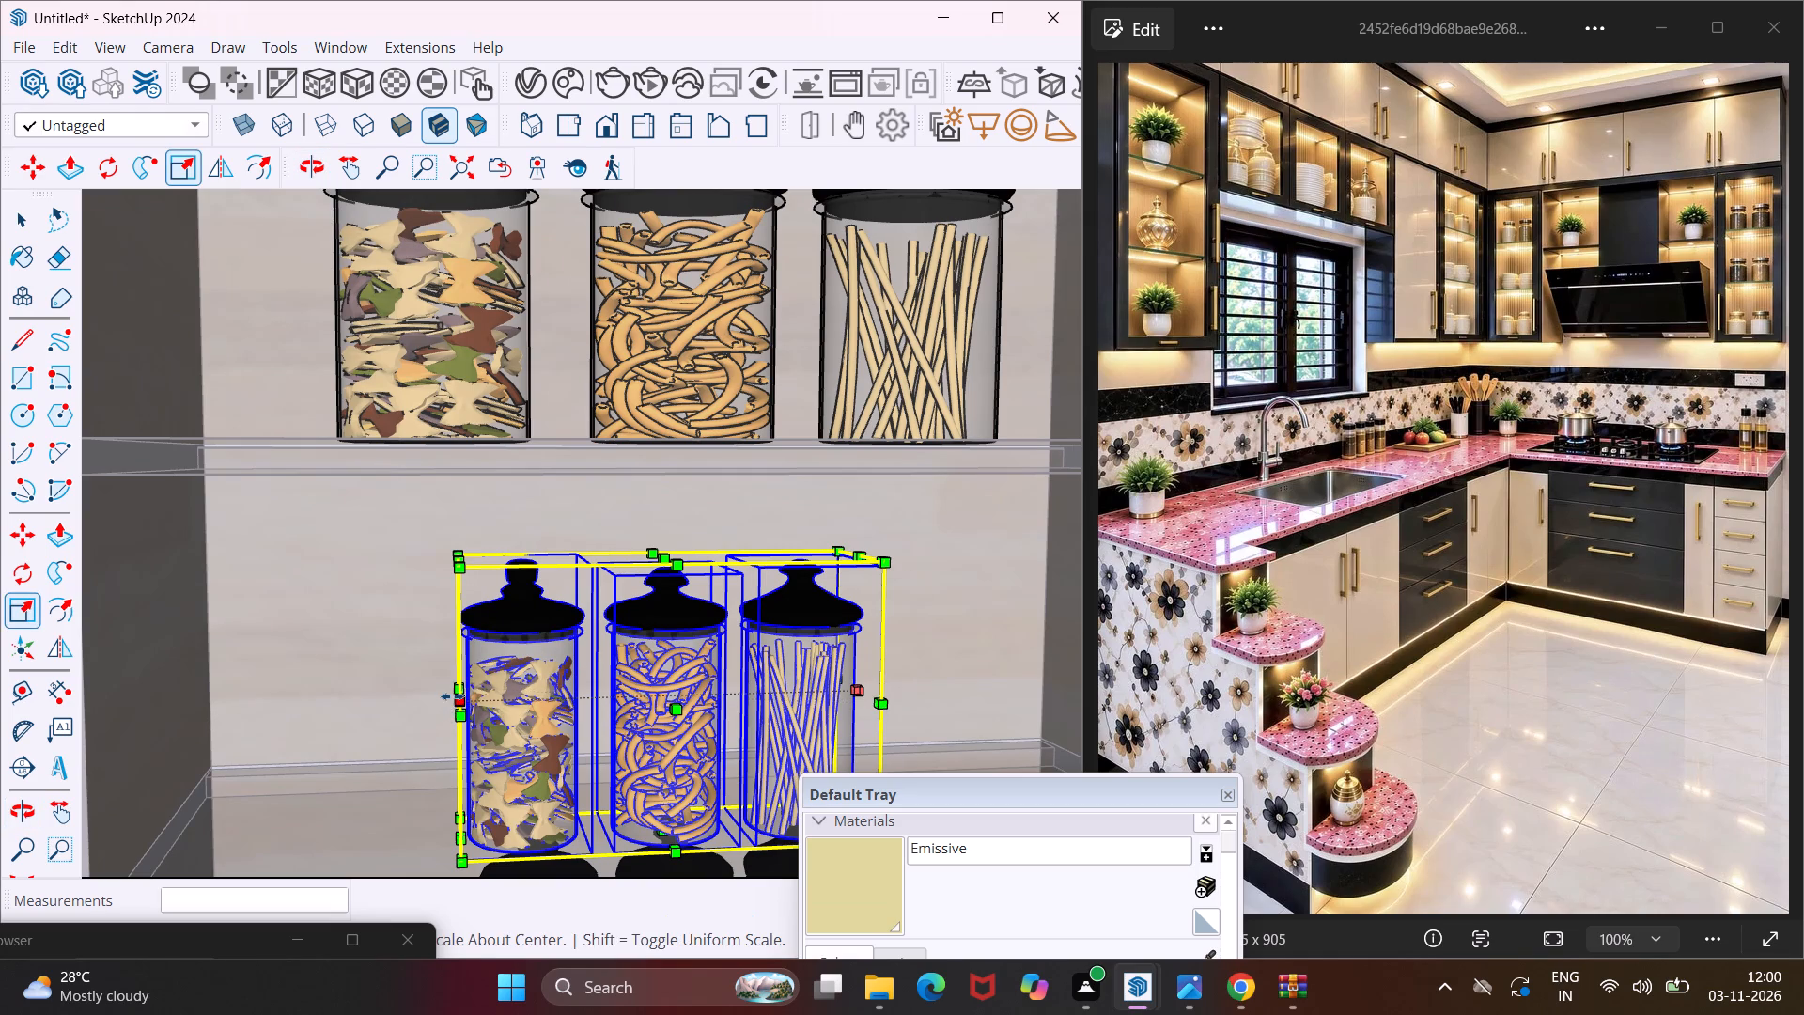
left_click(458, 696)
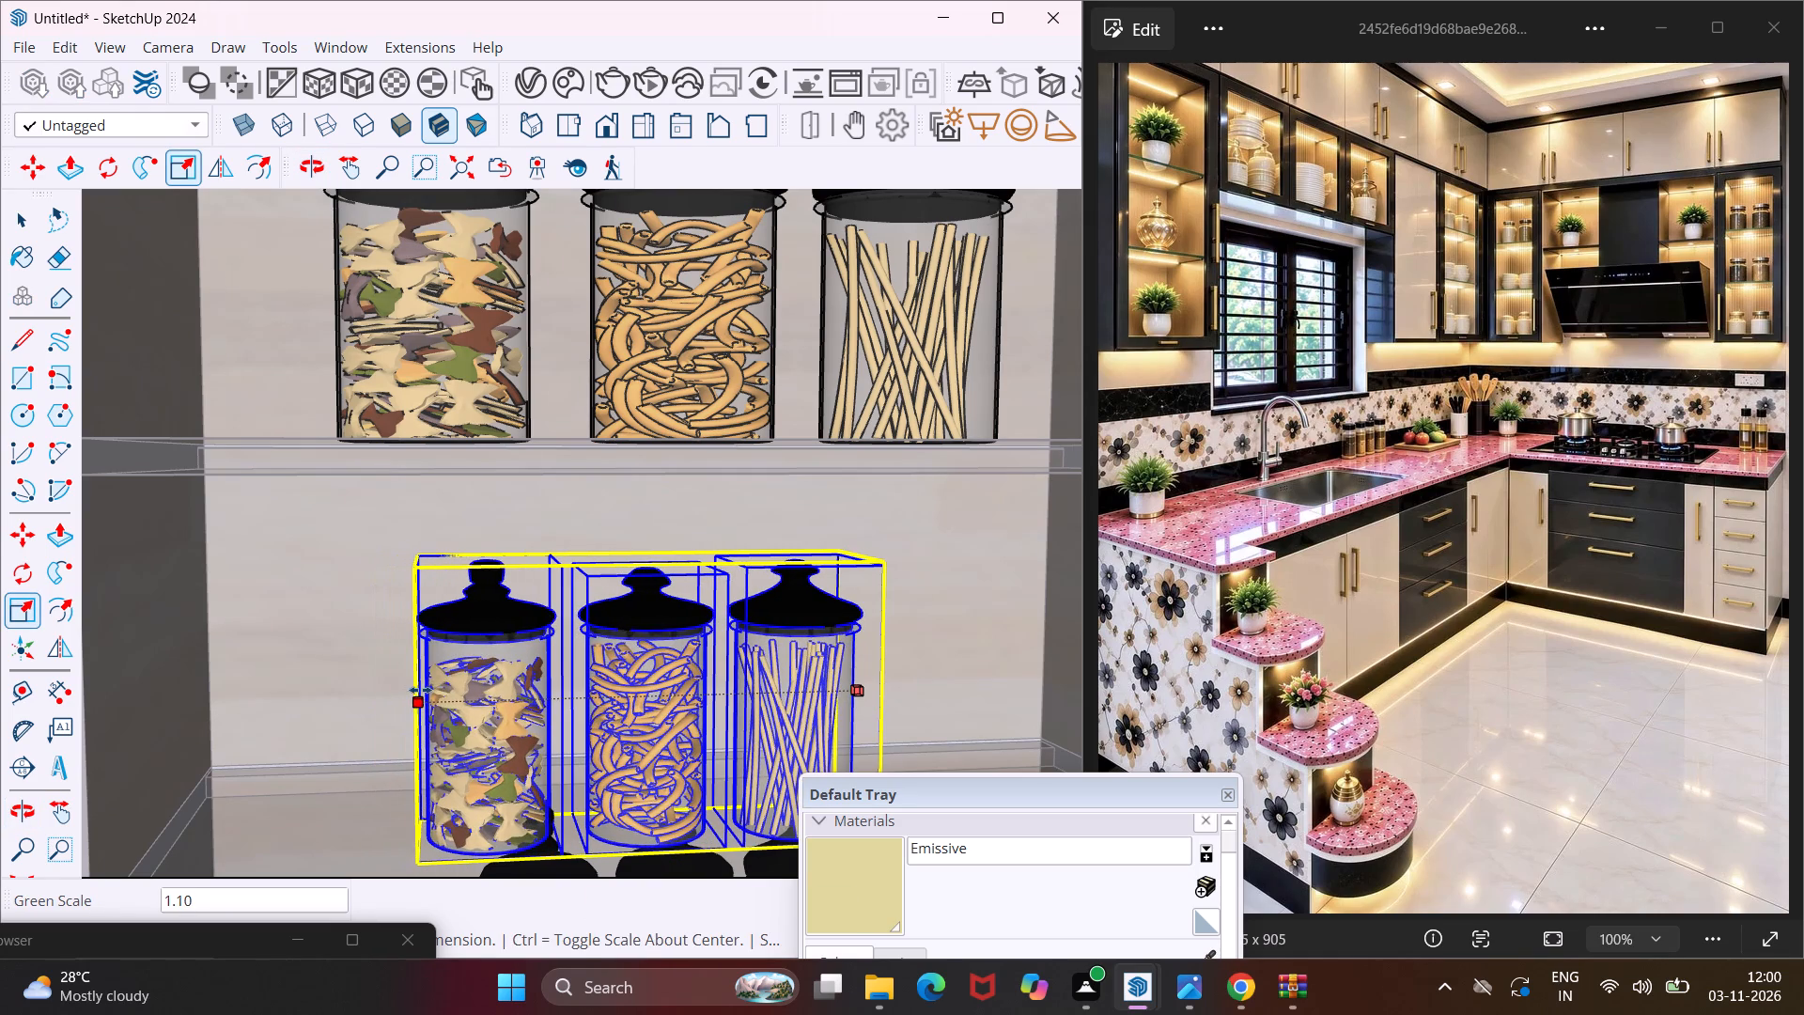
left_click(420, 690)
left_click(861, 692)
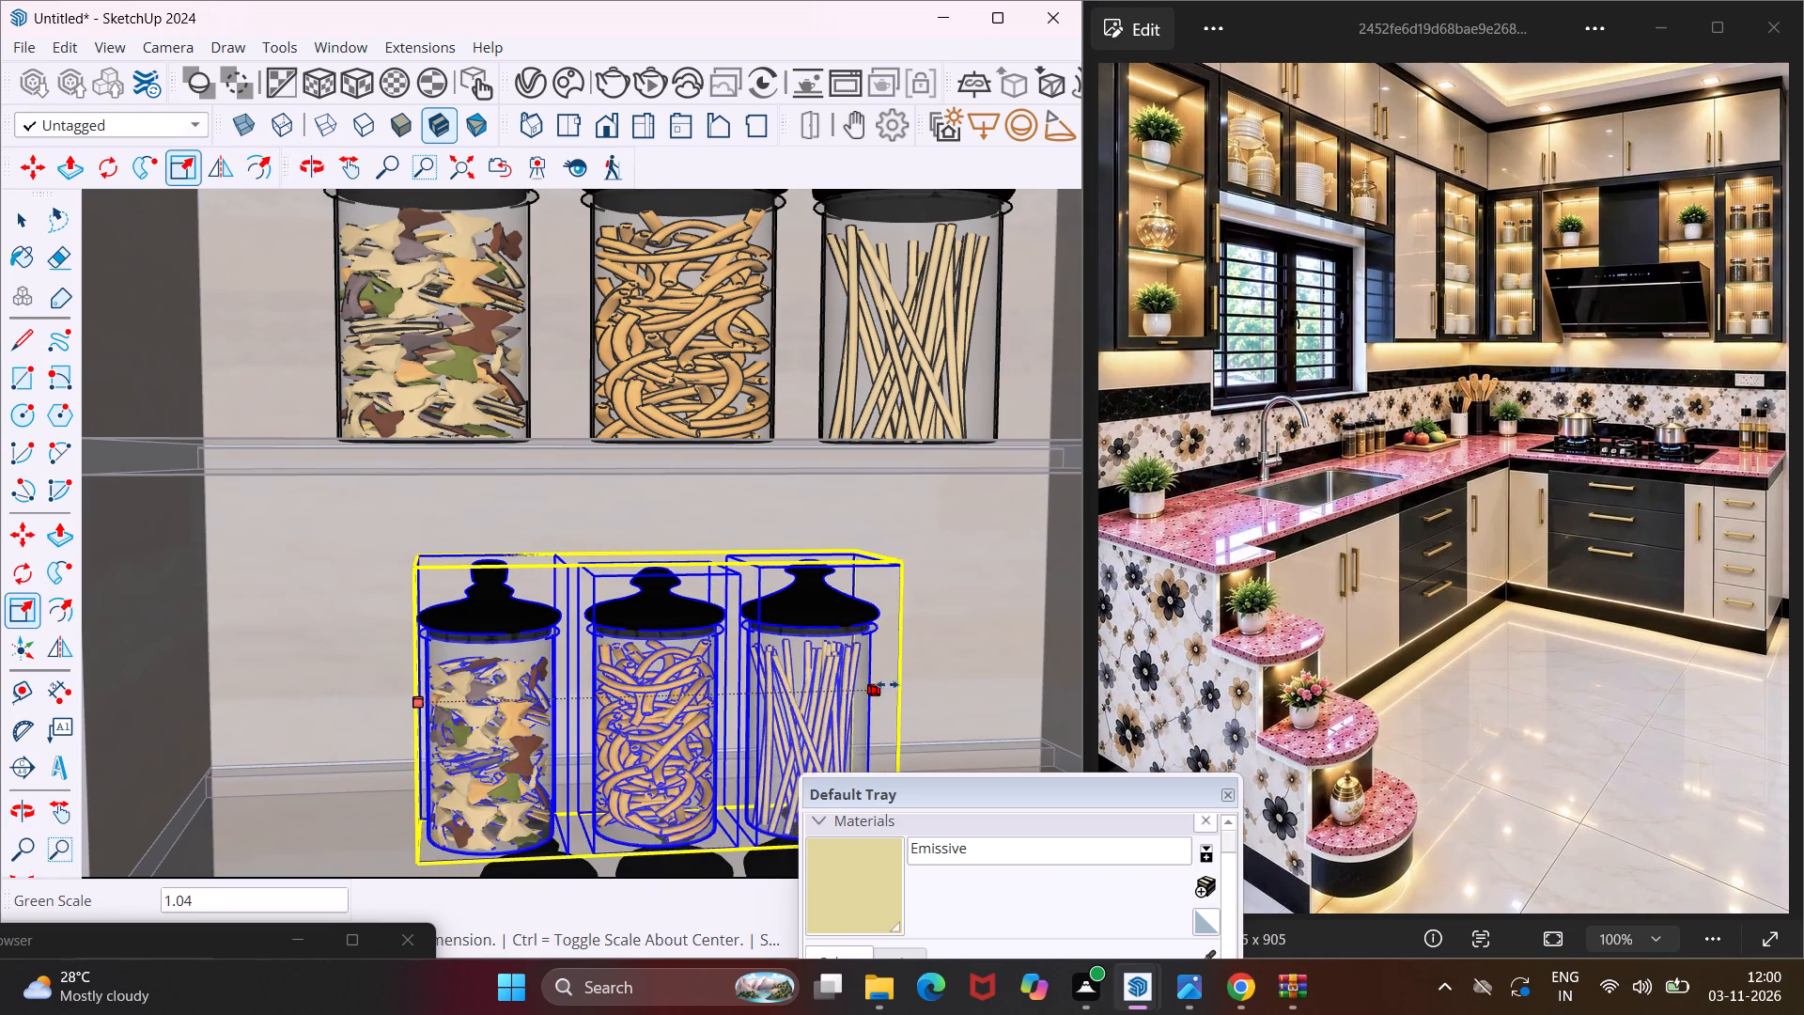
left_click(992, 663)
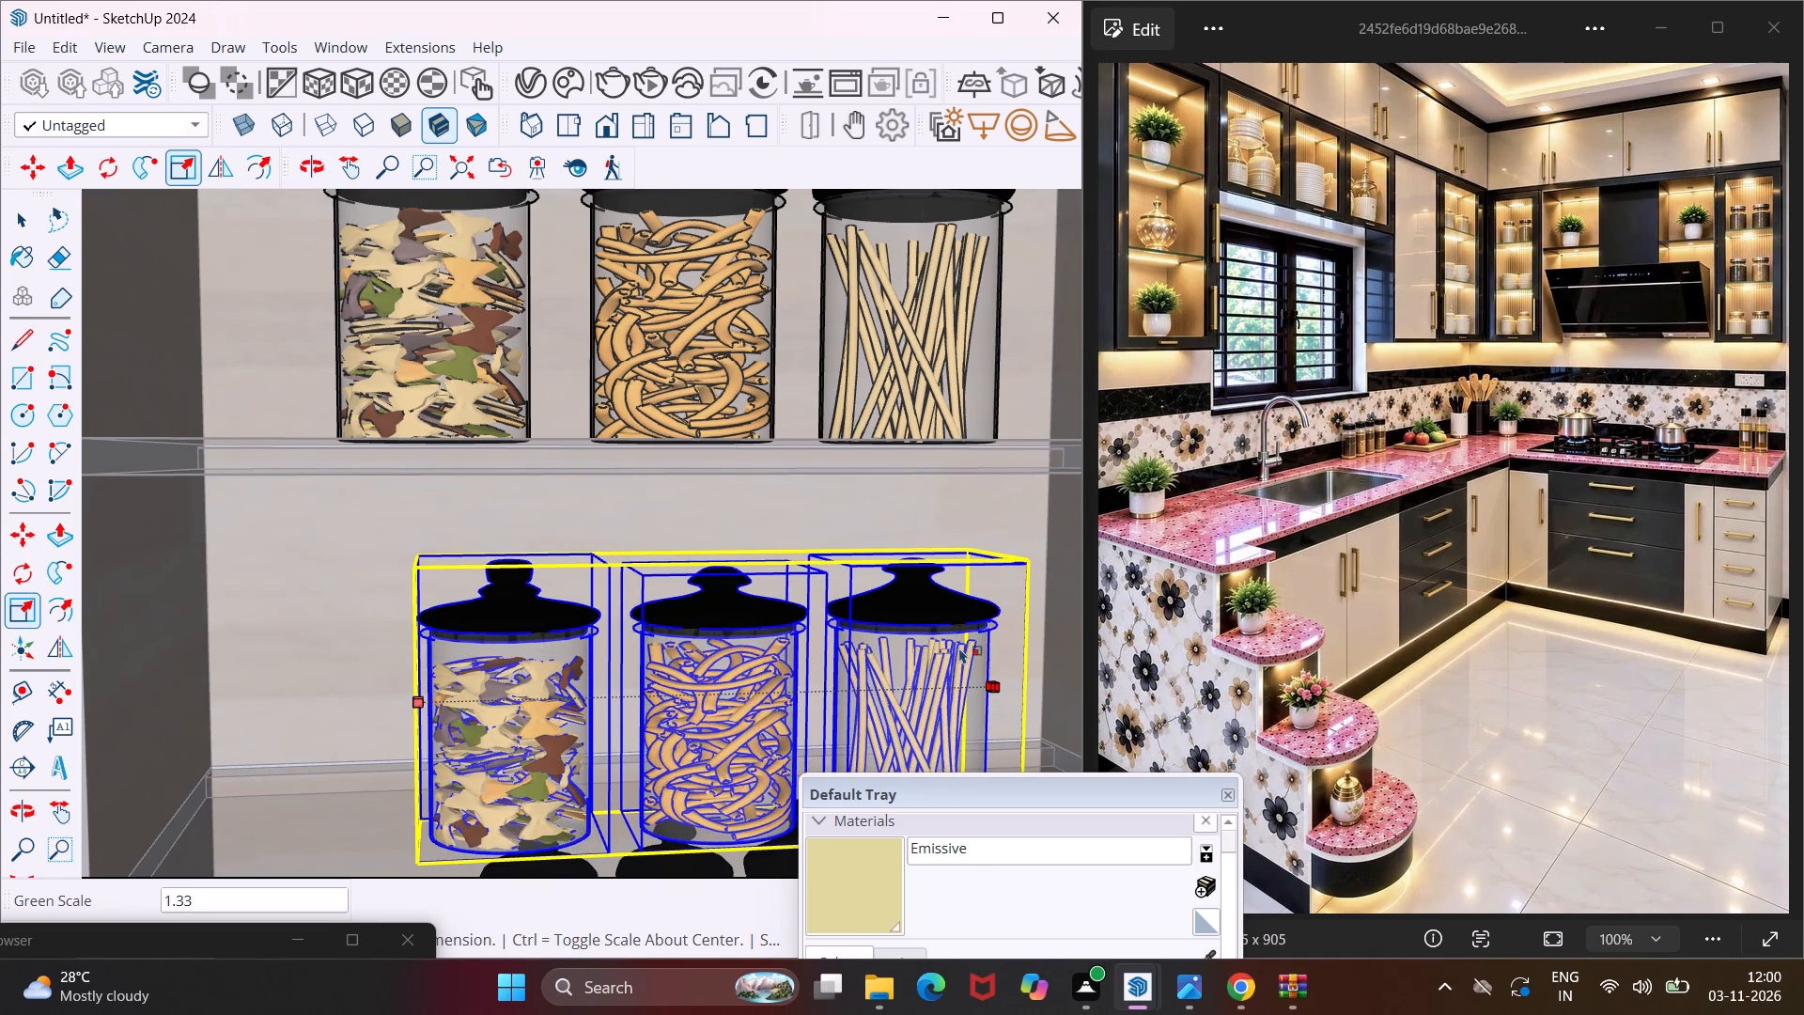
scroll(599, 510, "down", 12)
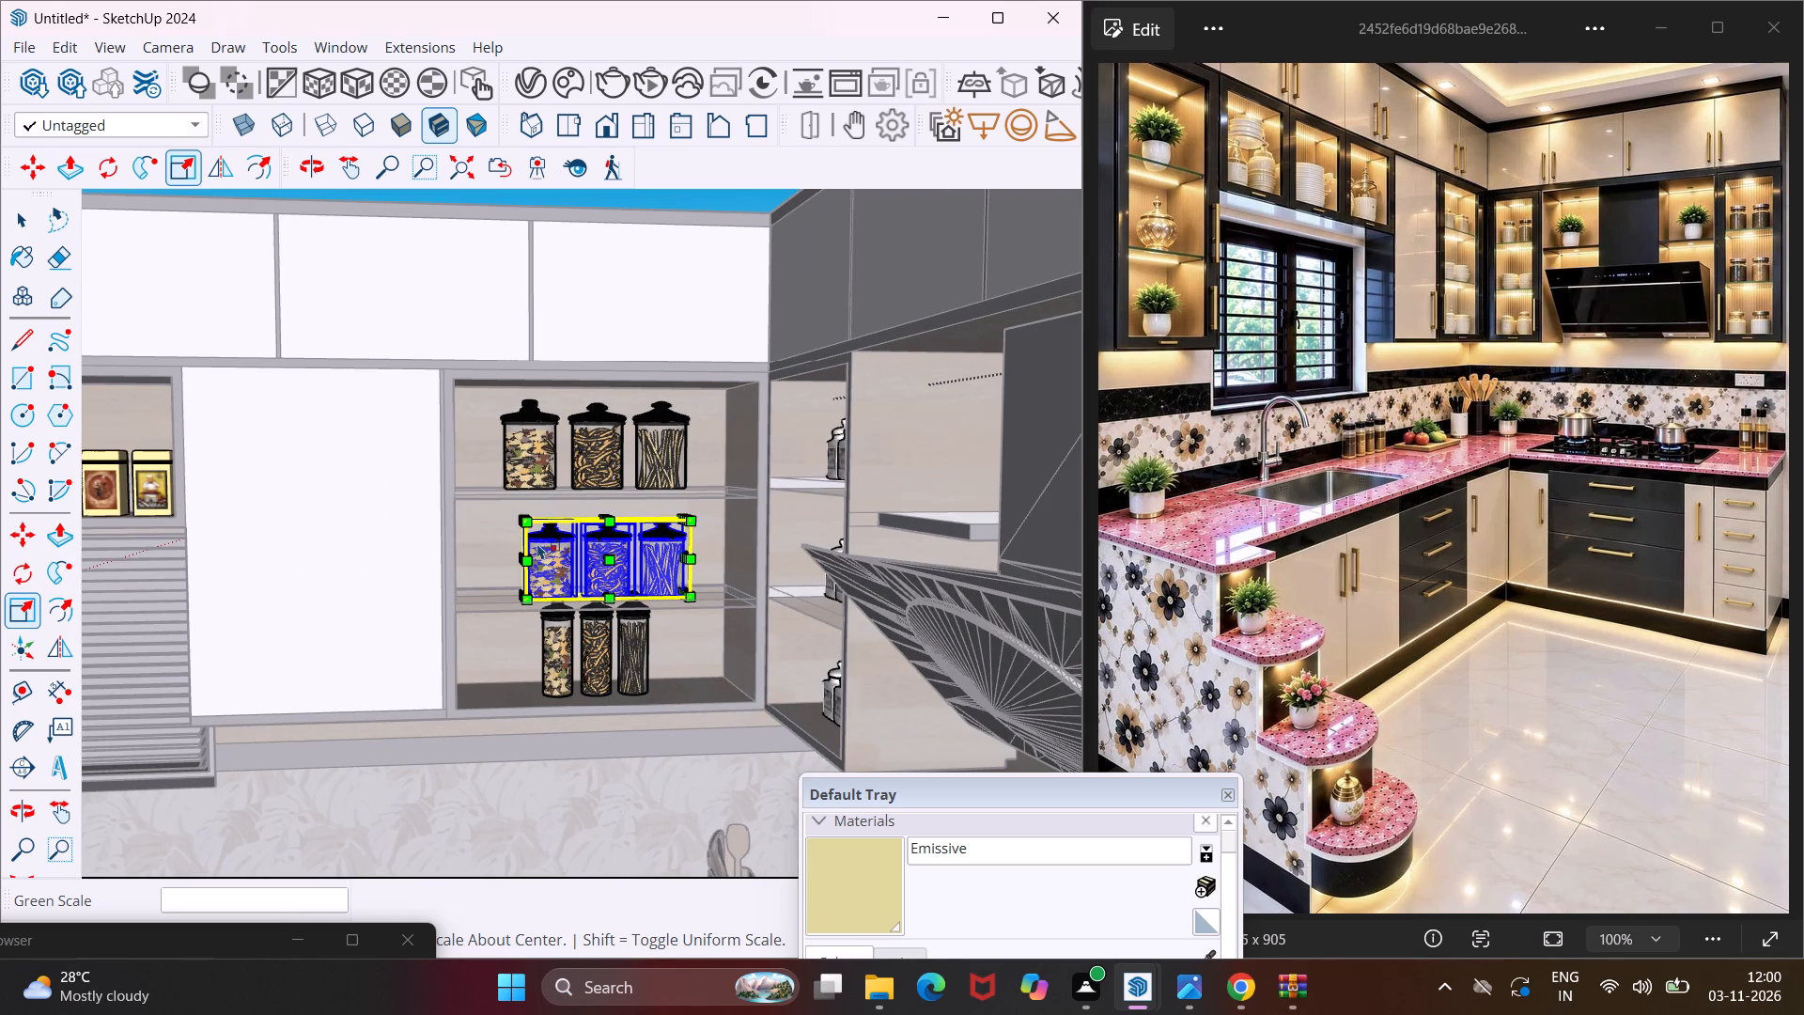
scroll(537, 543, "up", 6)
middle_click_drag(532, 558, 648, 566)
scroll(589, 567, "up", 1)
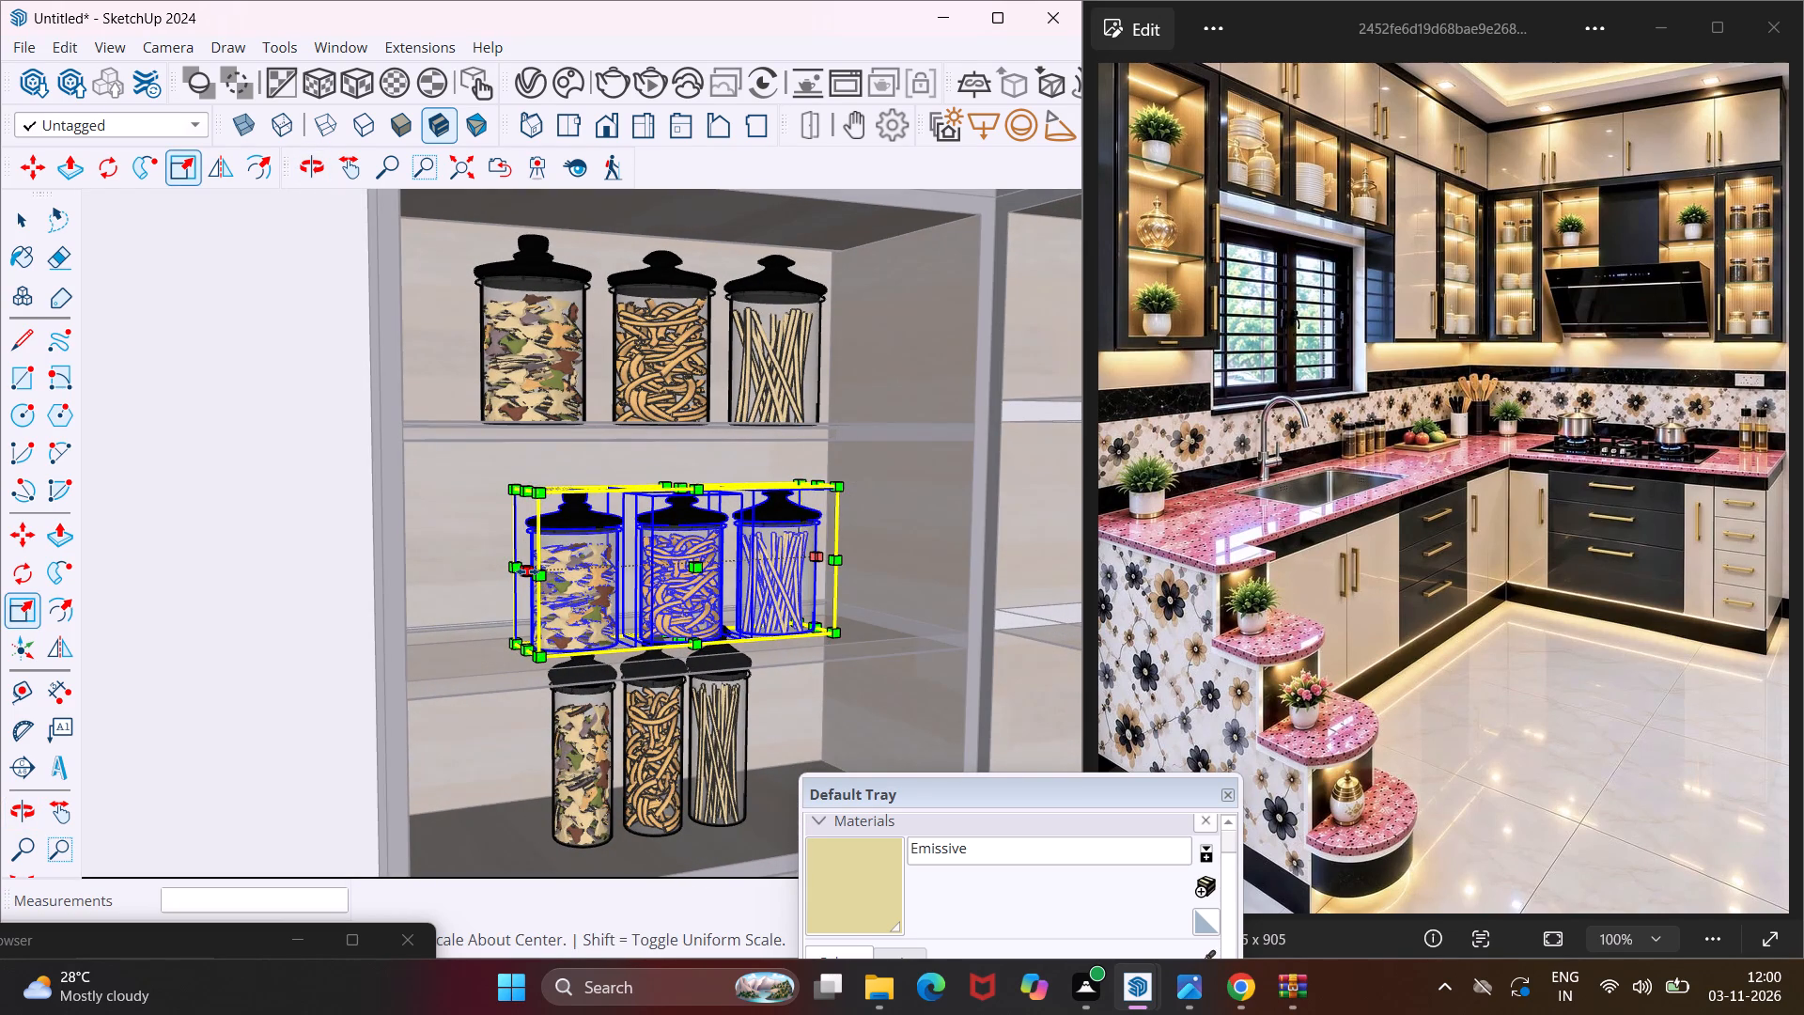
left_click(527, 571)
left_click(498, 570)
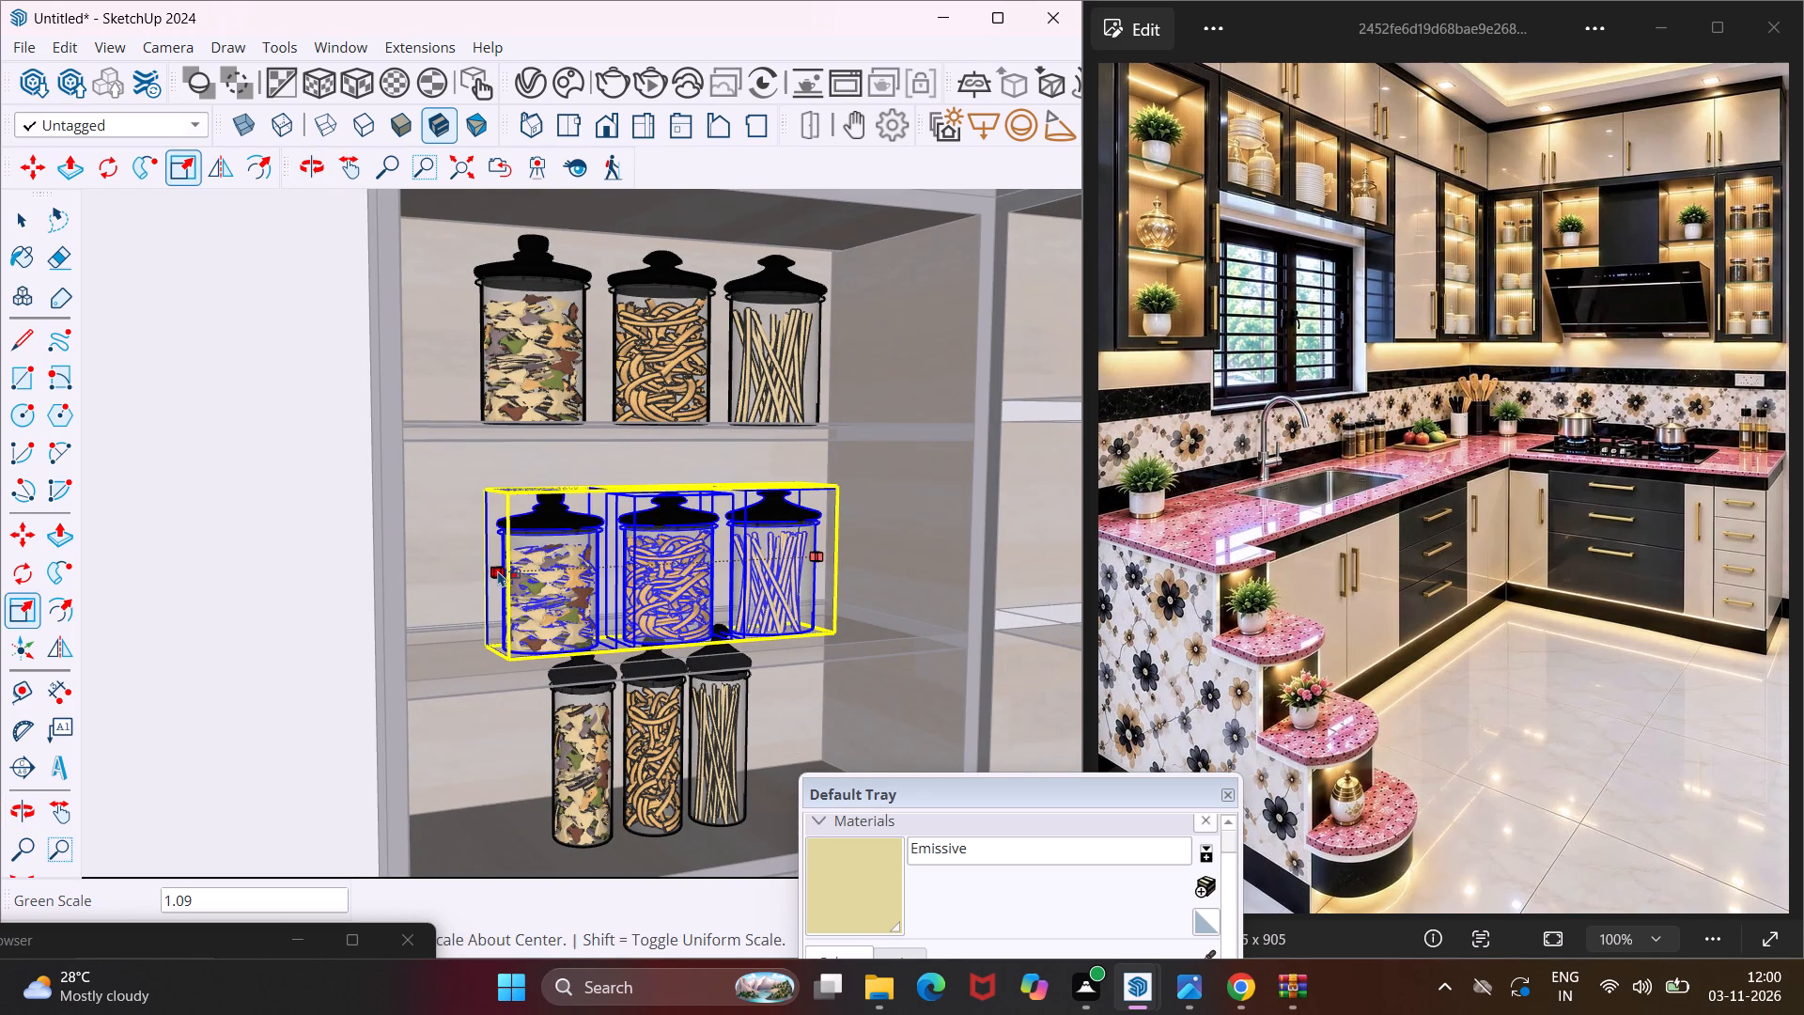
key("Escape")
key("space")
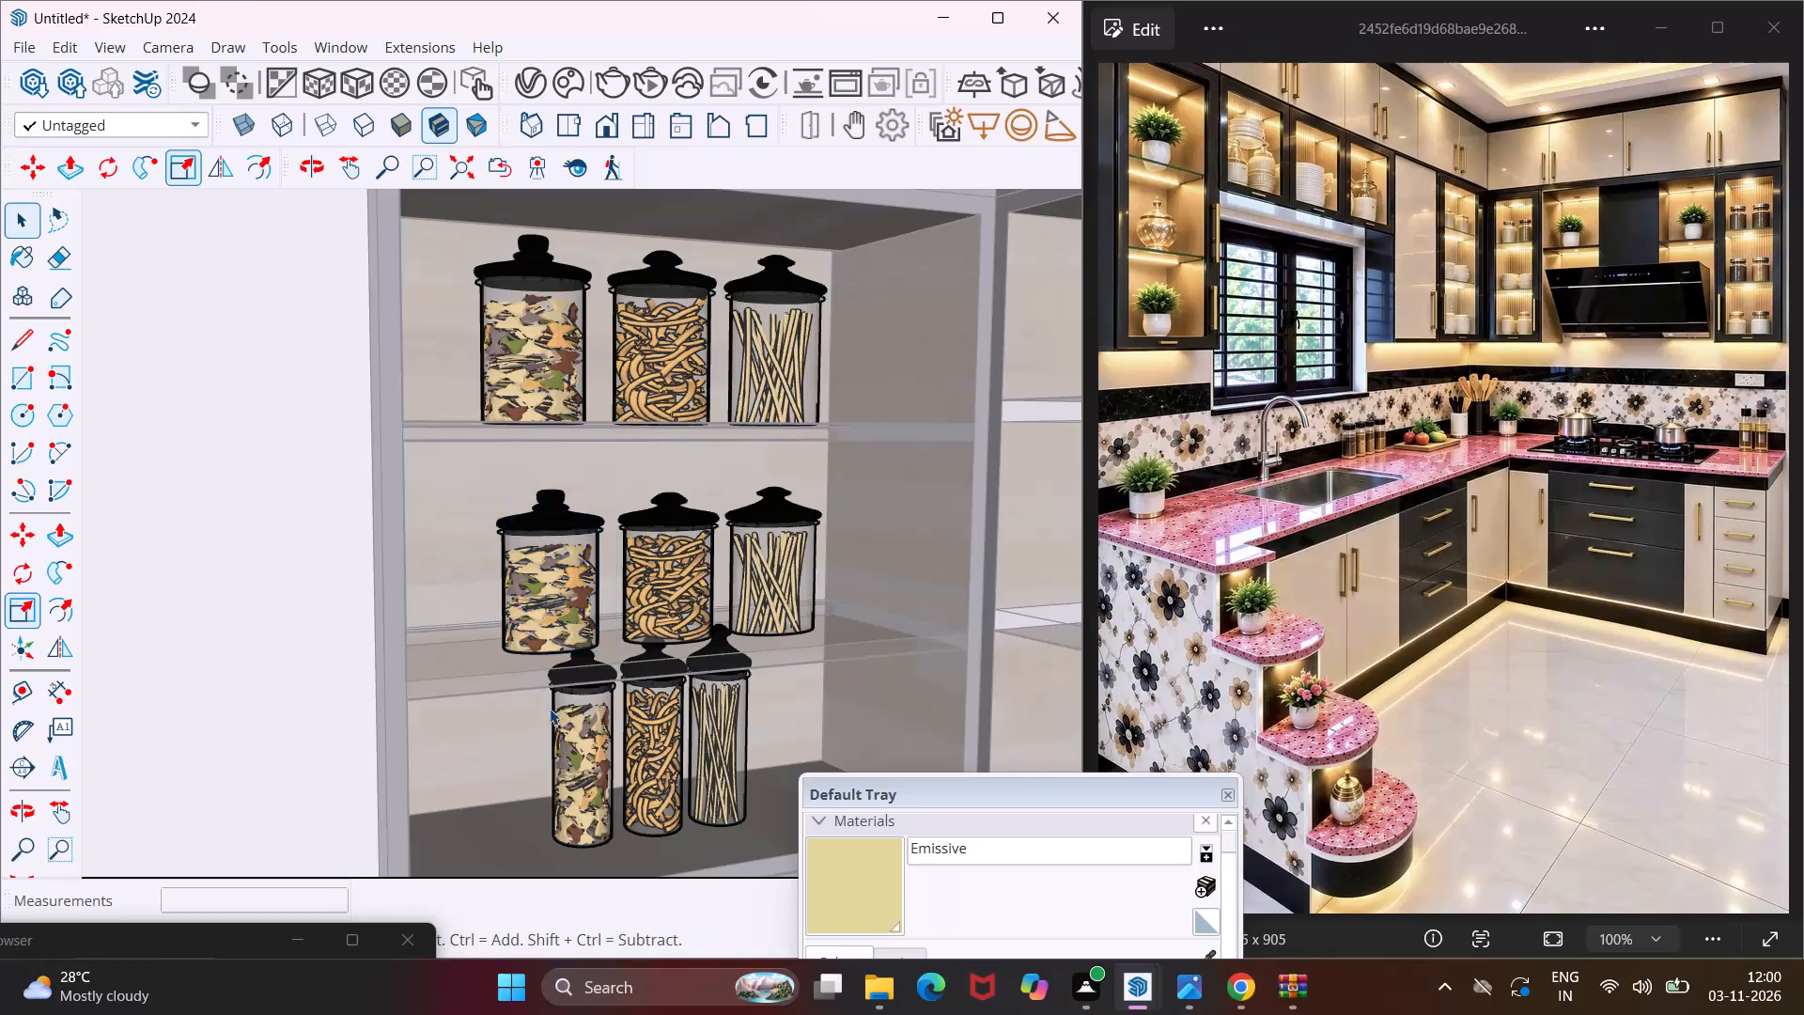
Shorten the three pasta jars at the bottom of the open cabinet together with a blue-axis scale of 0.74.
left_click(582, 761)
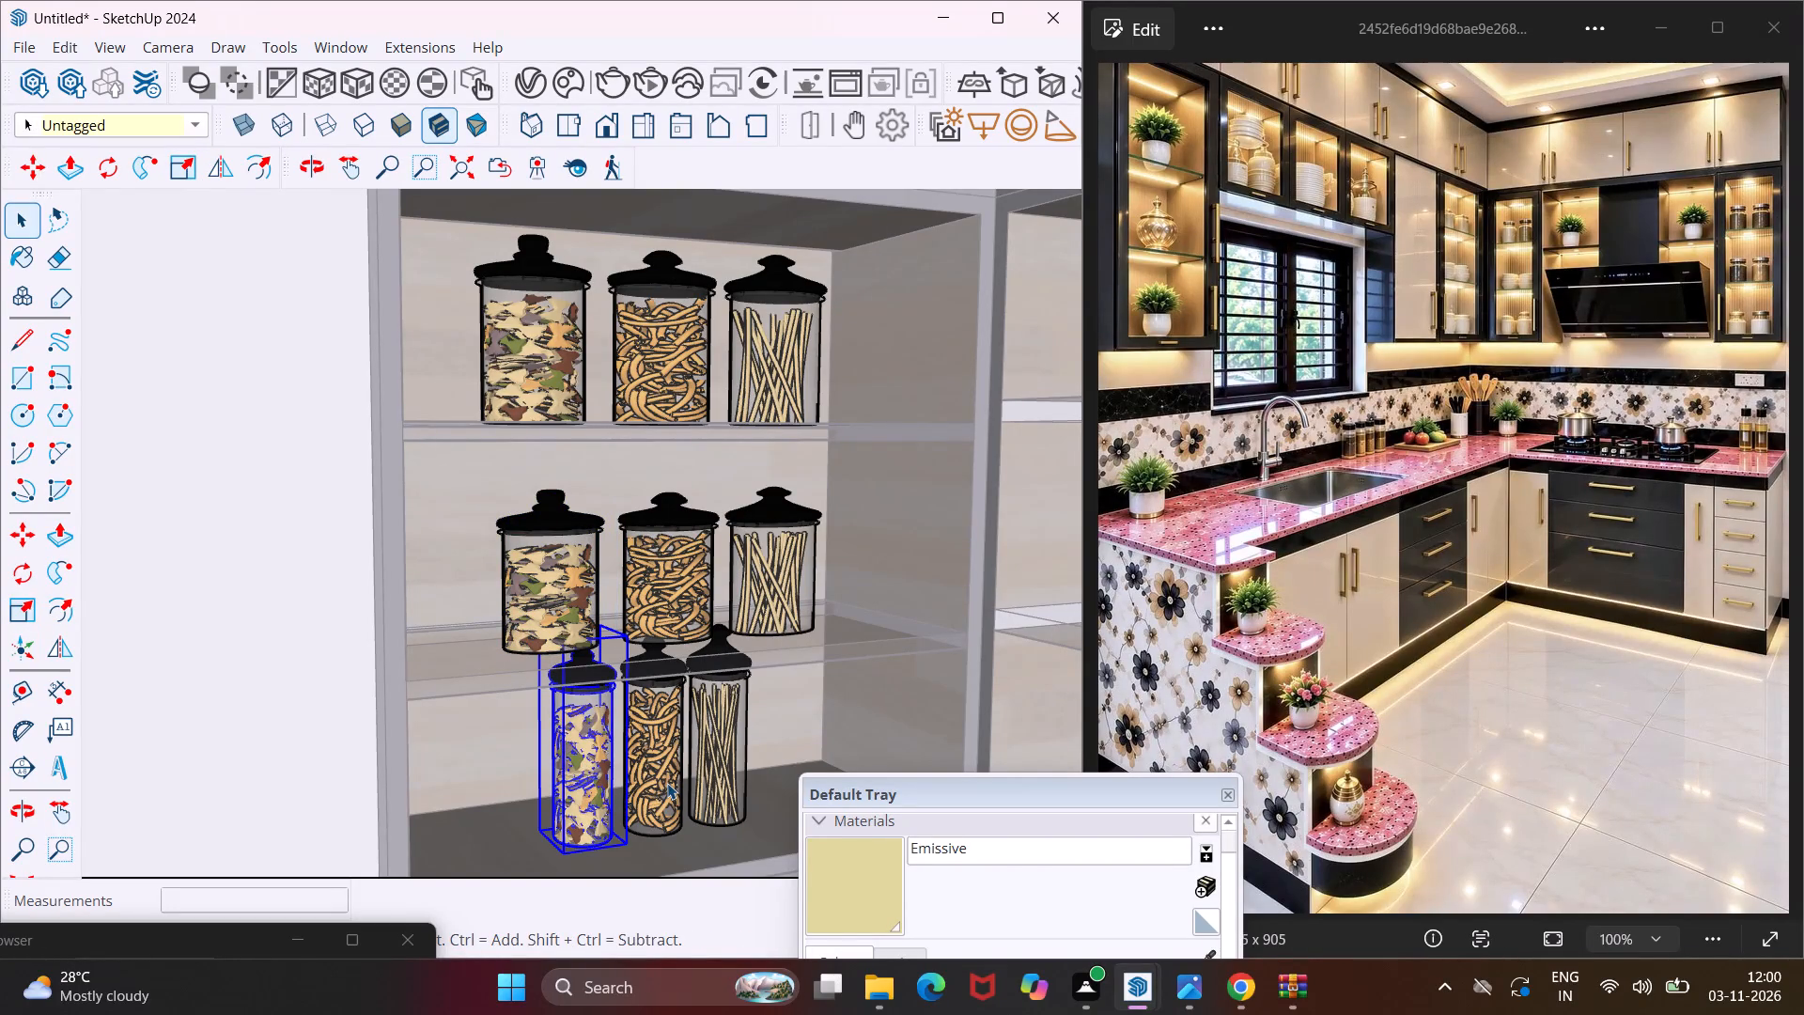
left_click(667, 783, "ctrl")
left_click(732, 776, "ctrl")
middle_click_drag(664, 797, 661, 796)
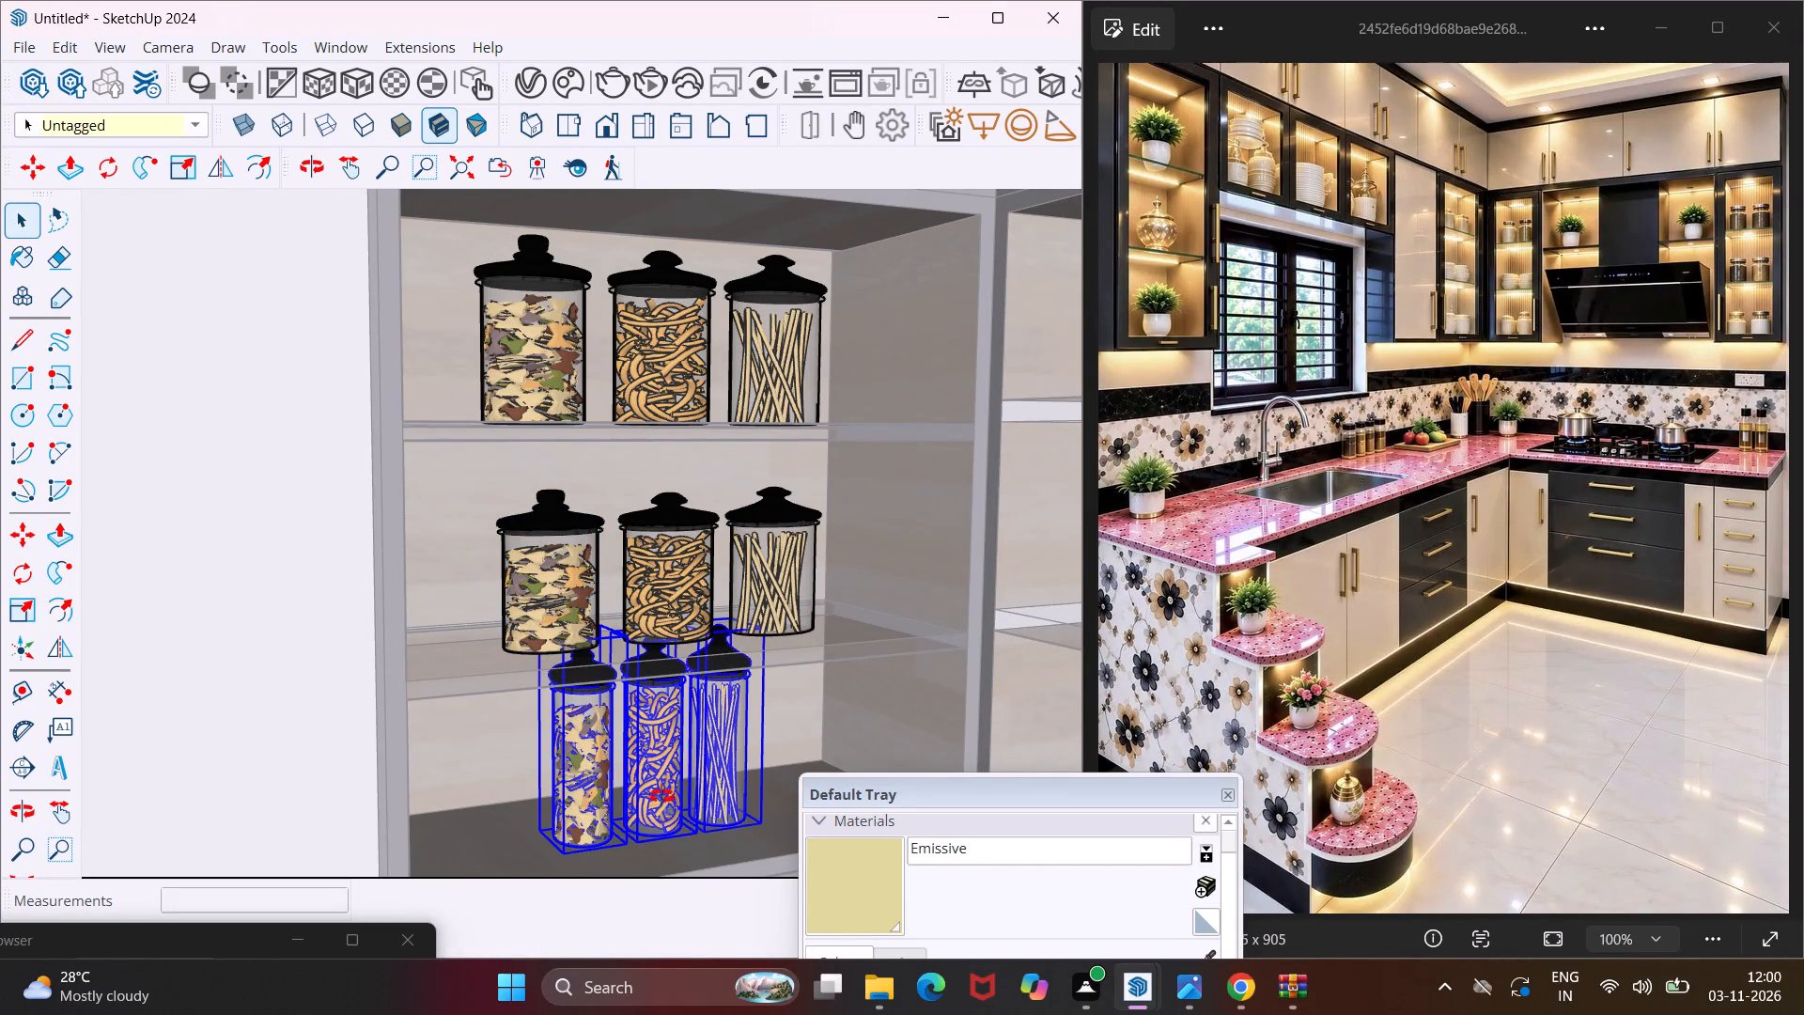
middle_click_drag(661, 796, 601, 629)
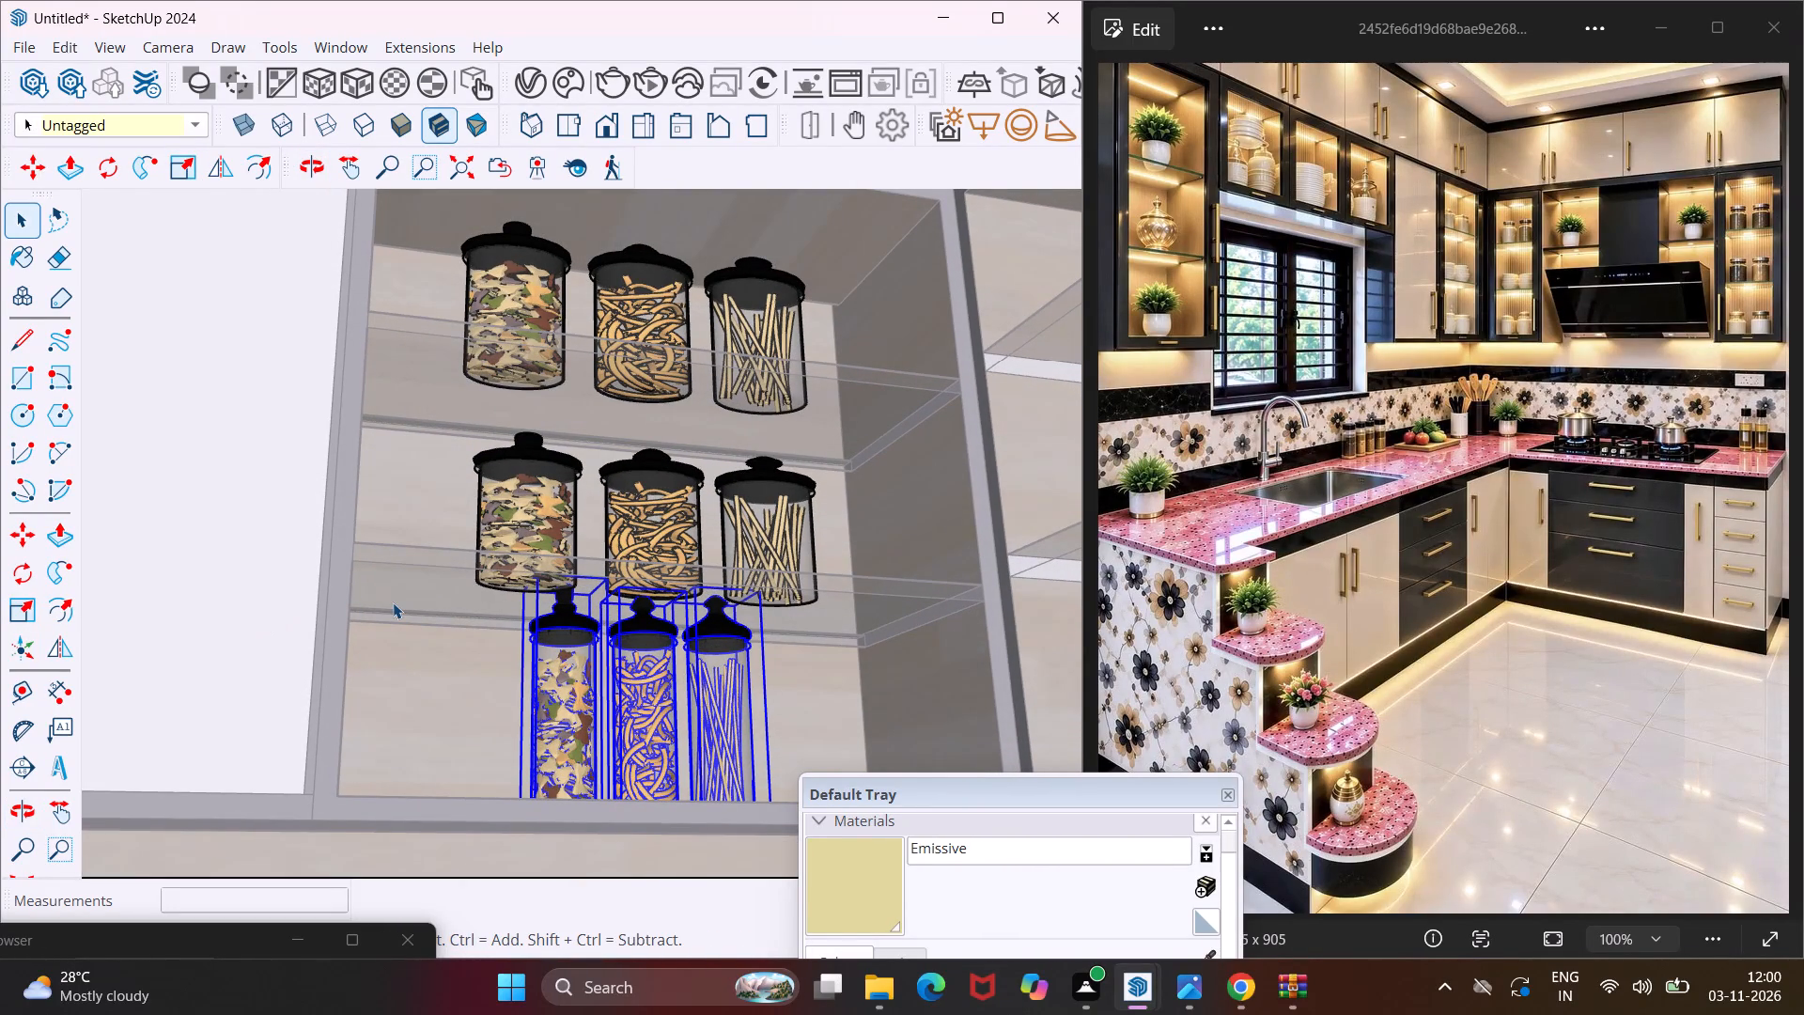
left_click(23, 612)
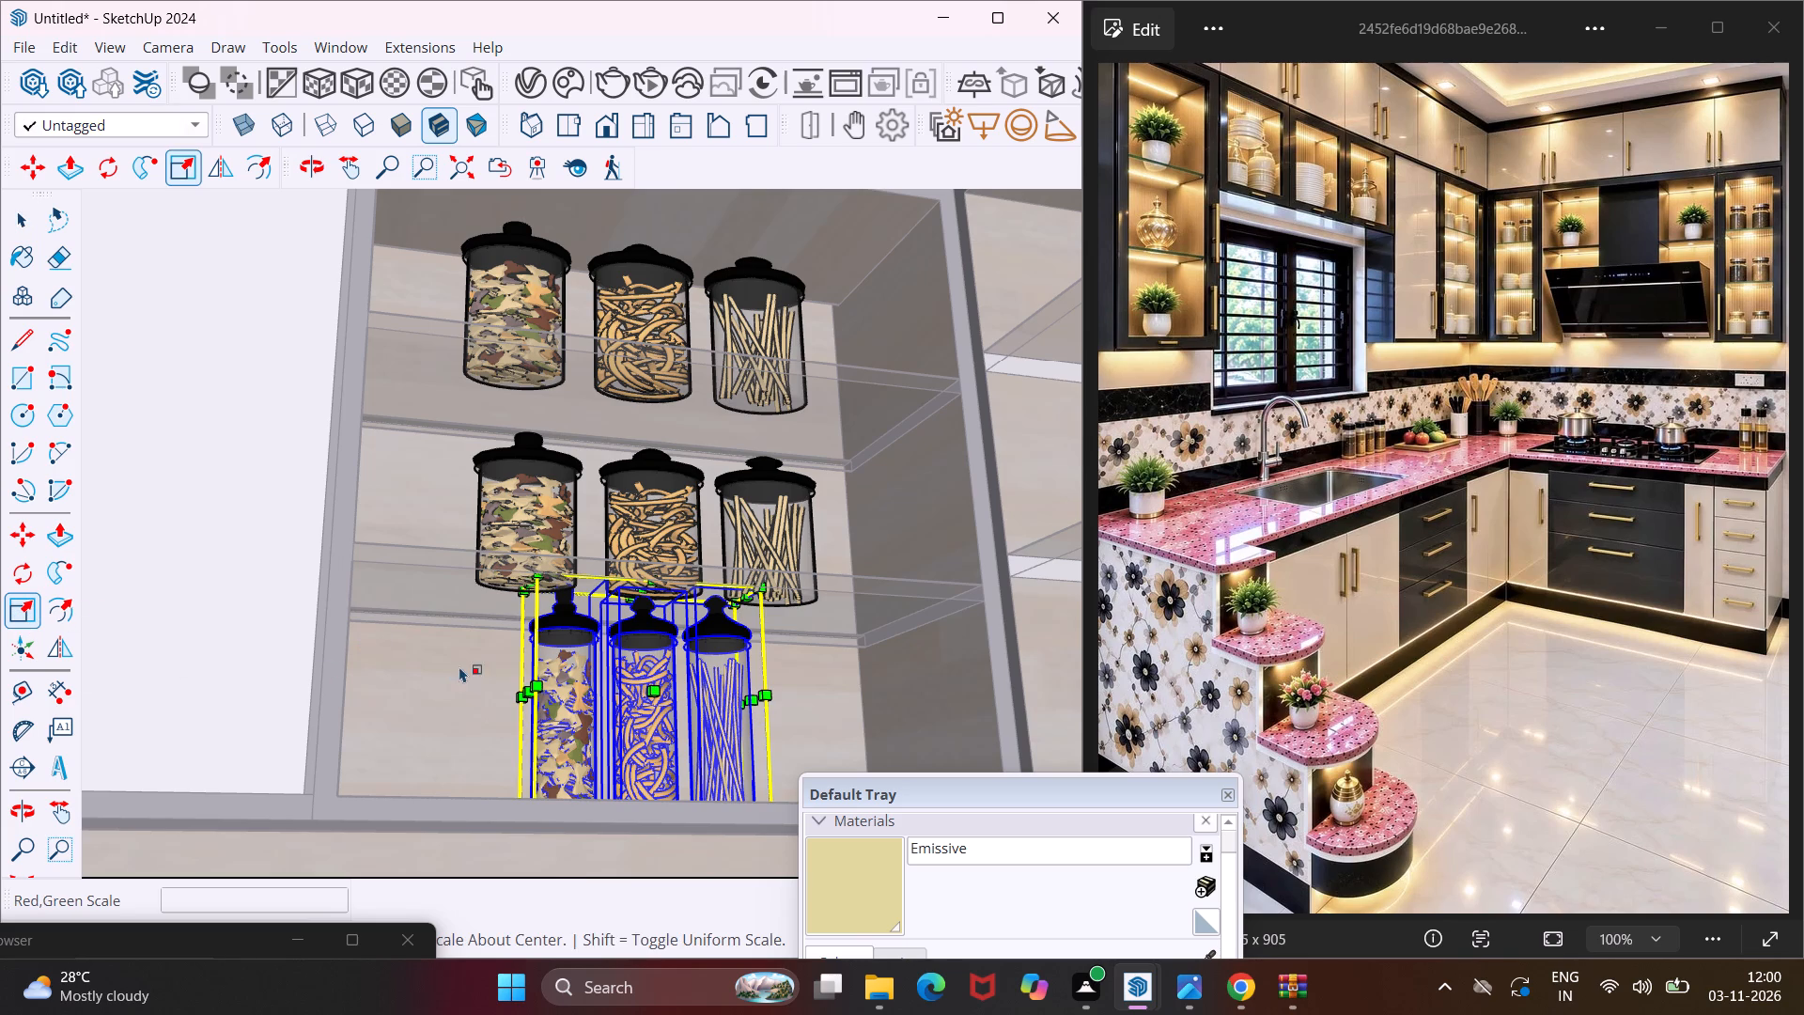
scroll(538, 627, "up", 5)
left_click(678, 574)
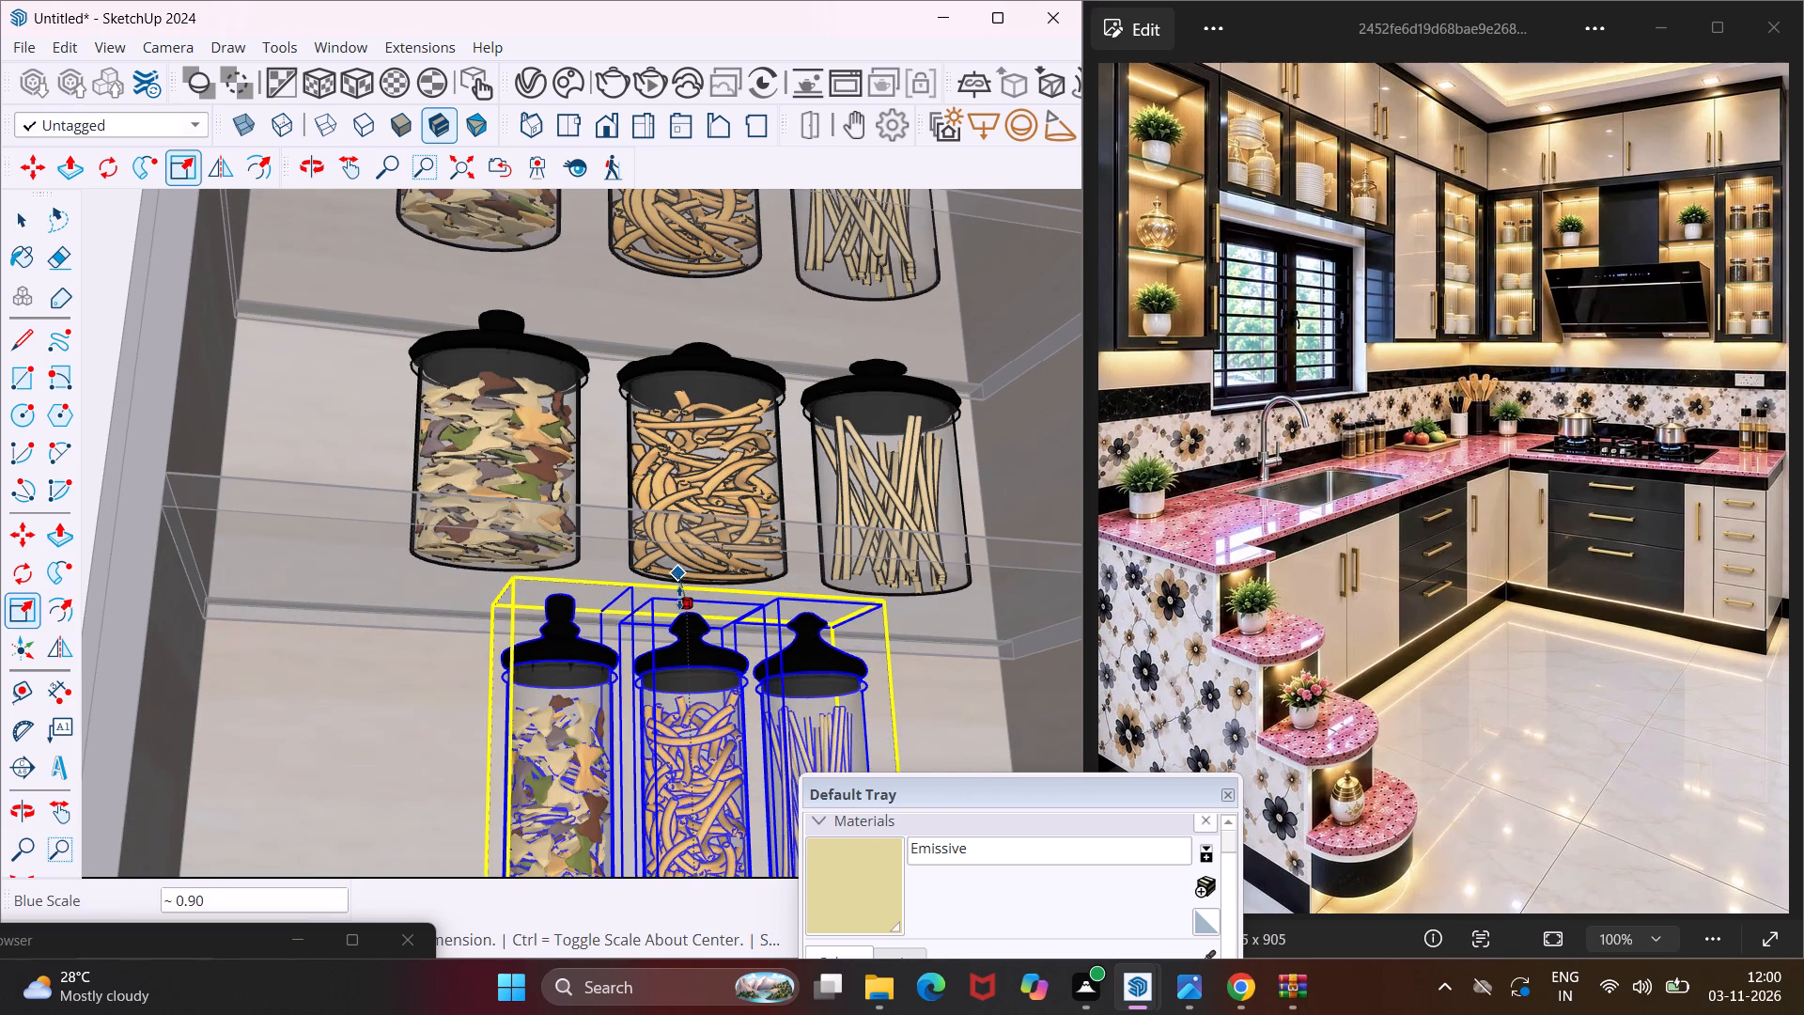
left_click(670, 661)
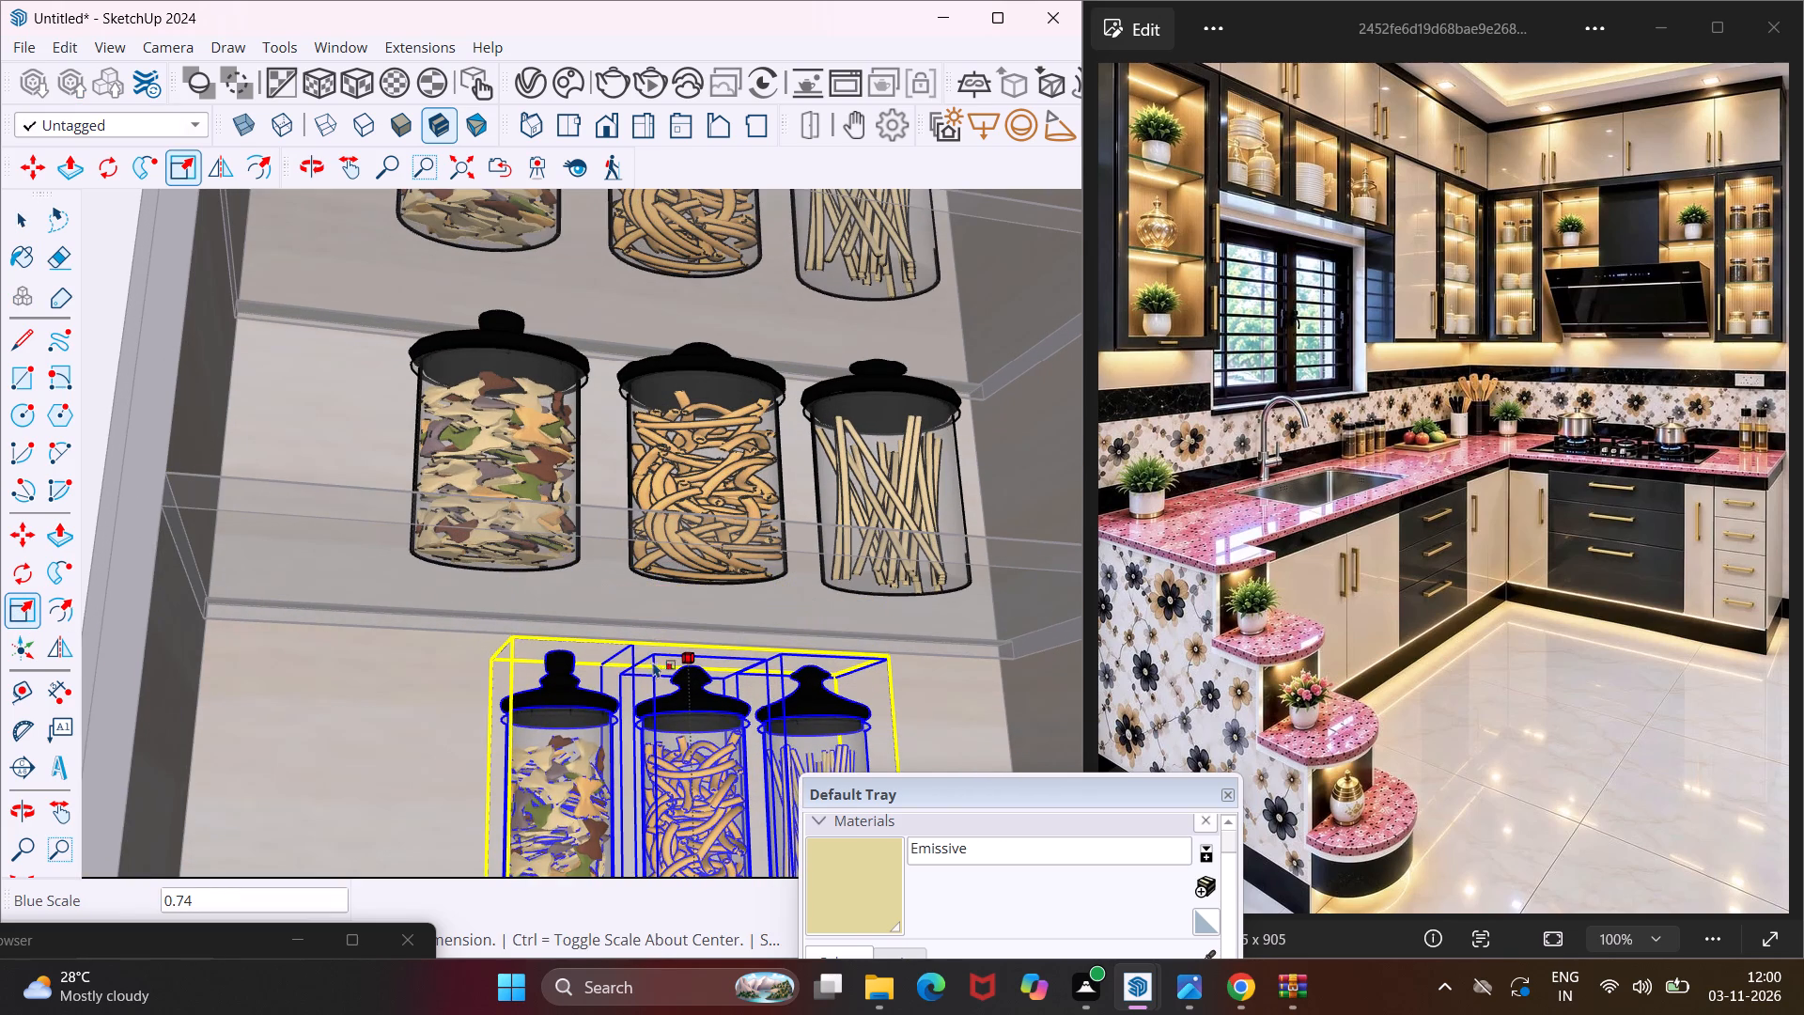
scroll(352, 594, "down", 5)
middle_click_drag(416, 648, 379, 761)
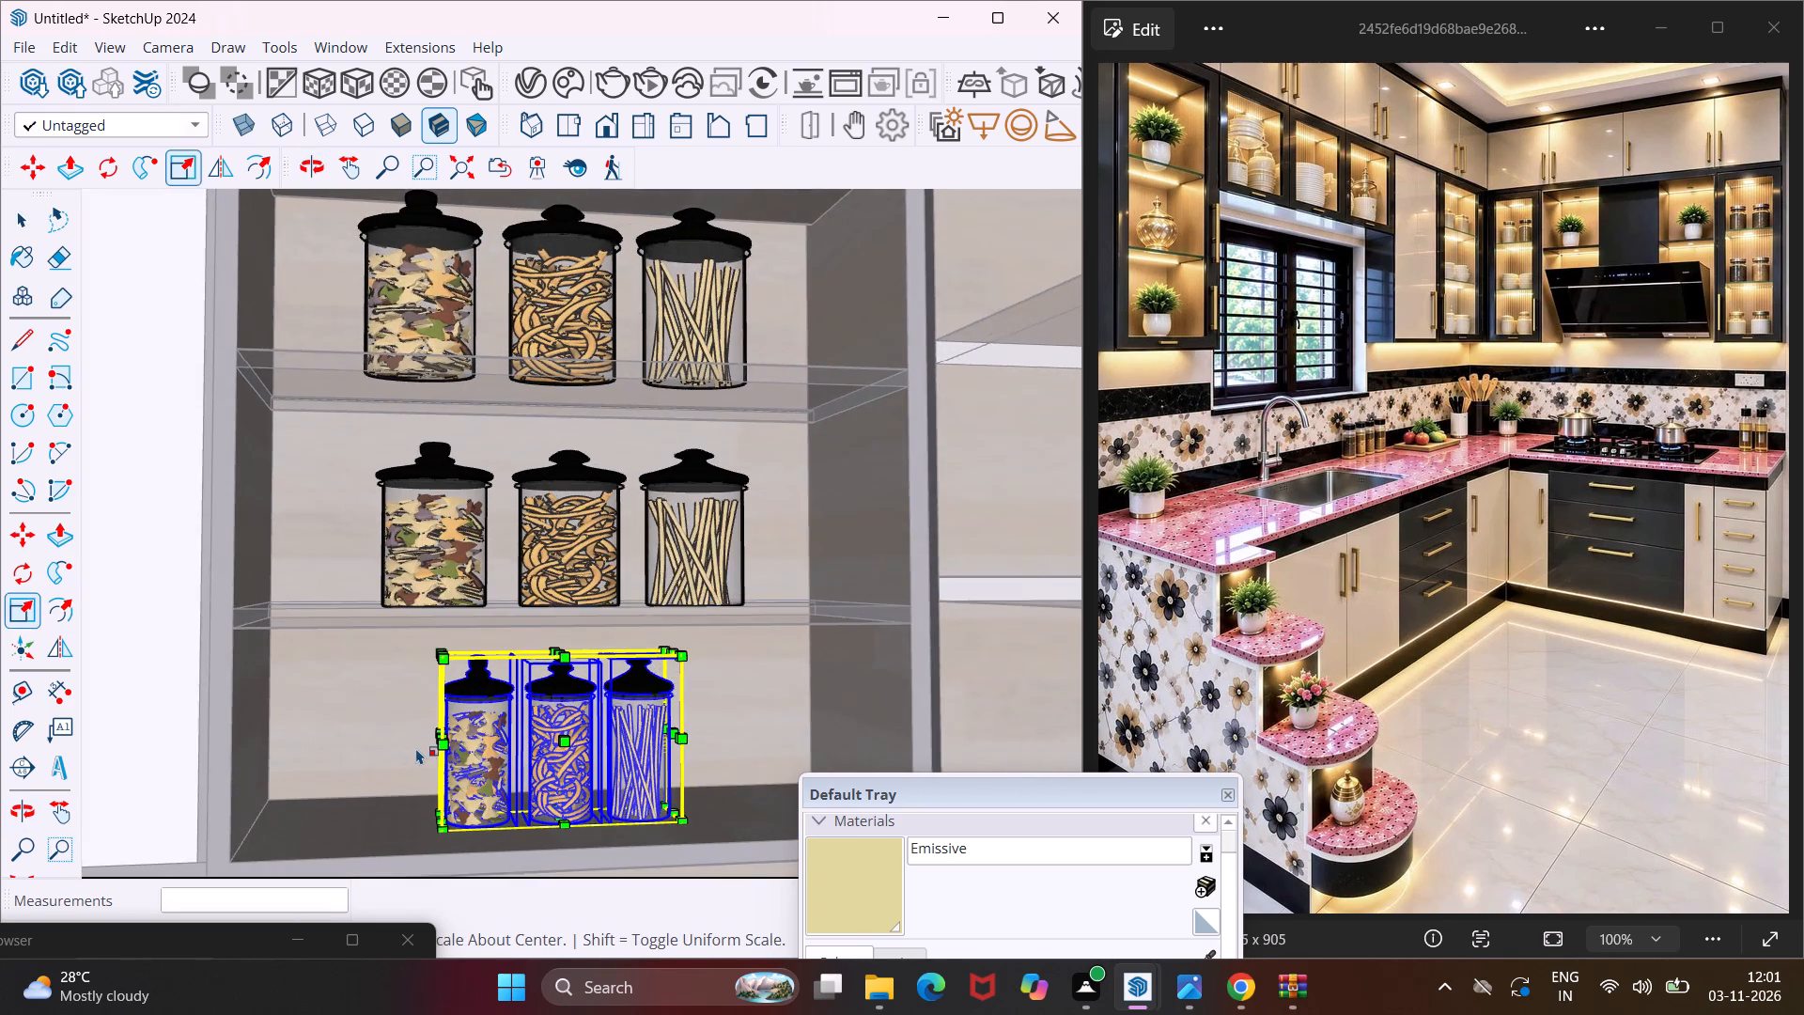
Widen the three pasta jars at the bottom of the open cabinet along the green axis with successive scales of 1.16 and 1.27.
scroll(416, 748, "up", 5)
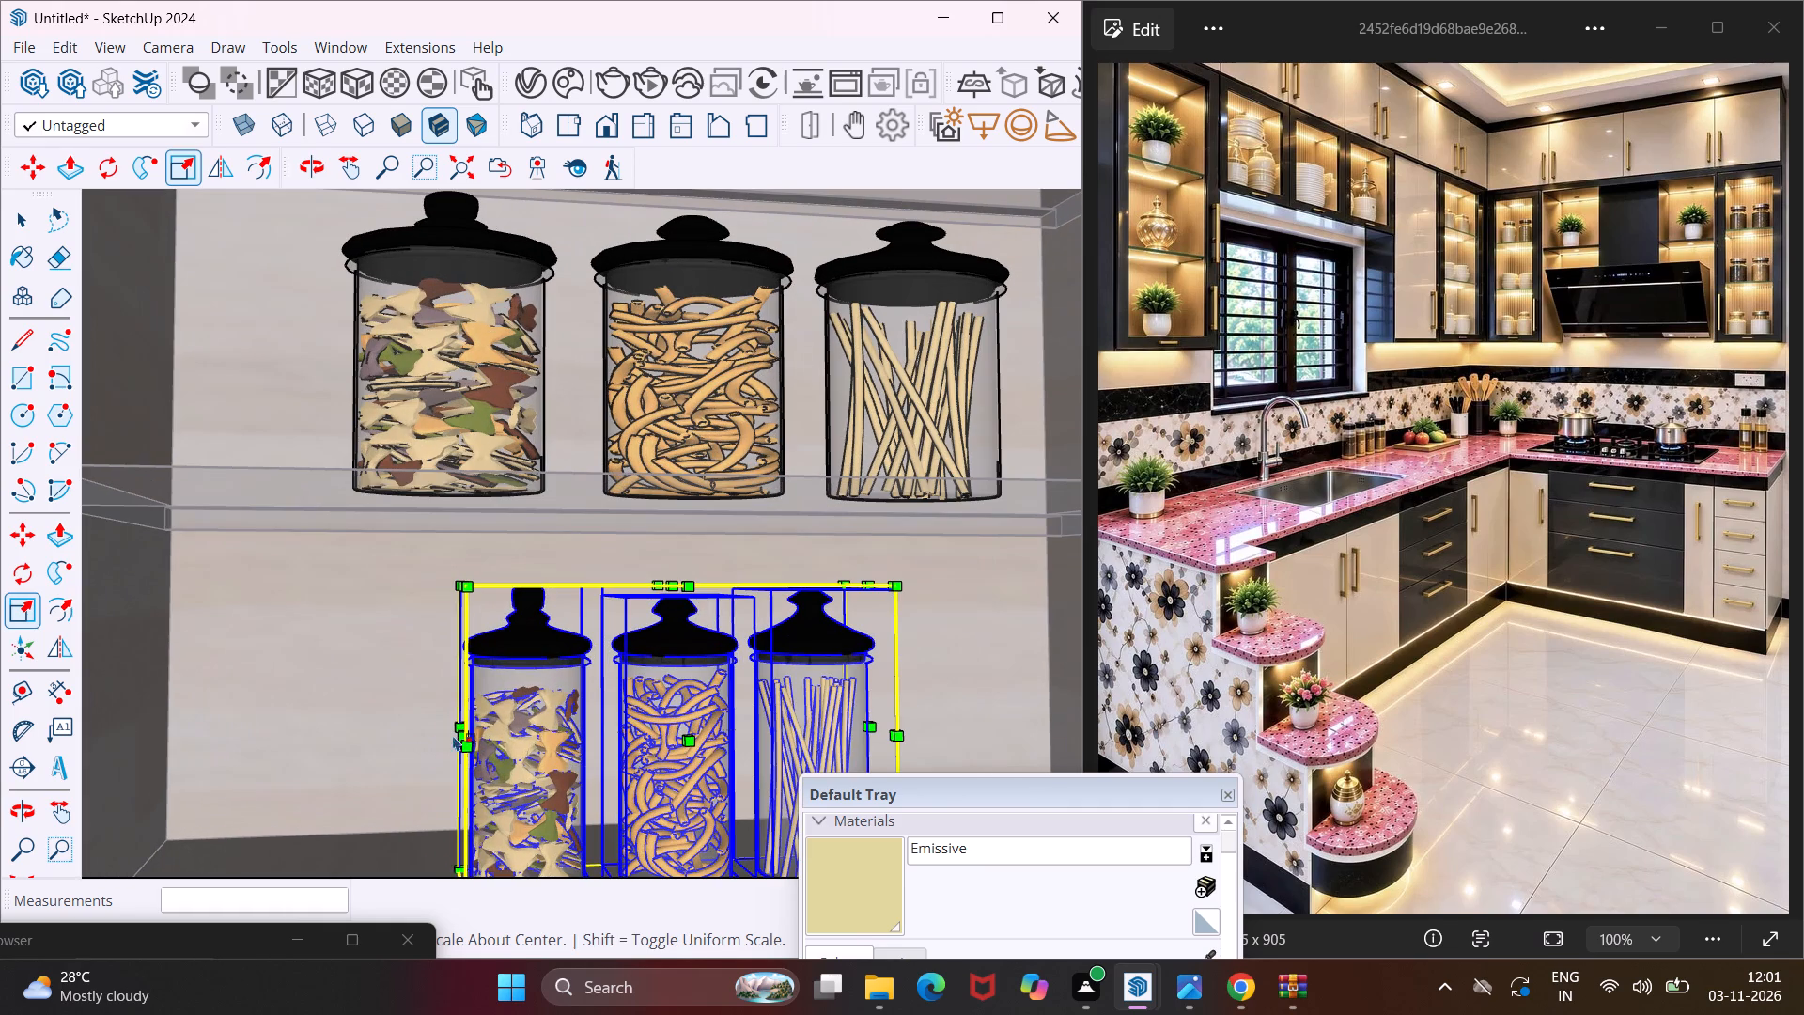
left_click(460, 735)
left_click(393, 732)
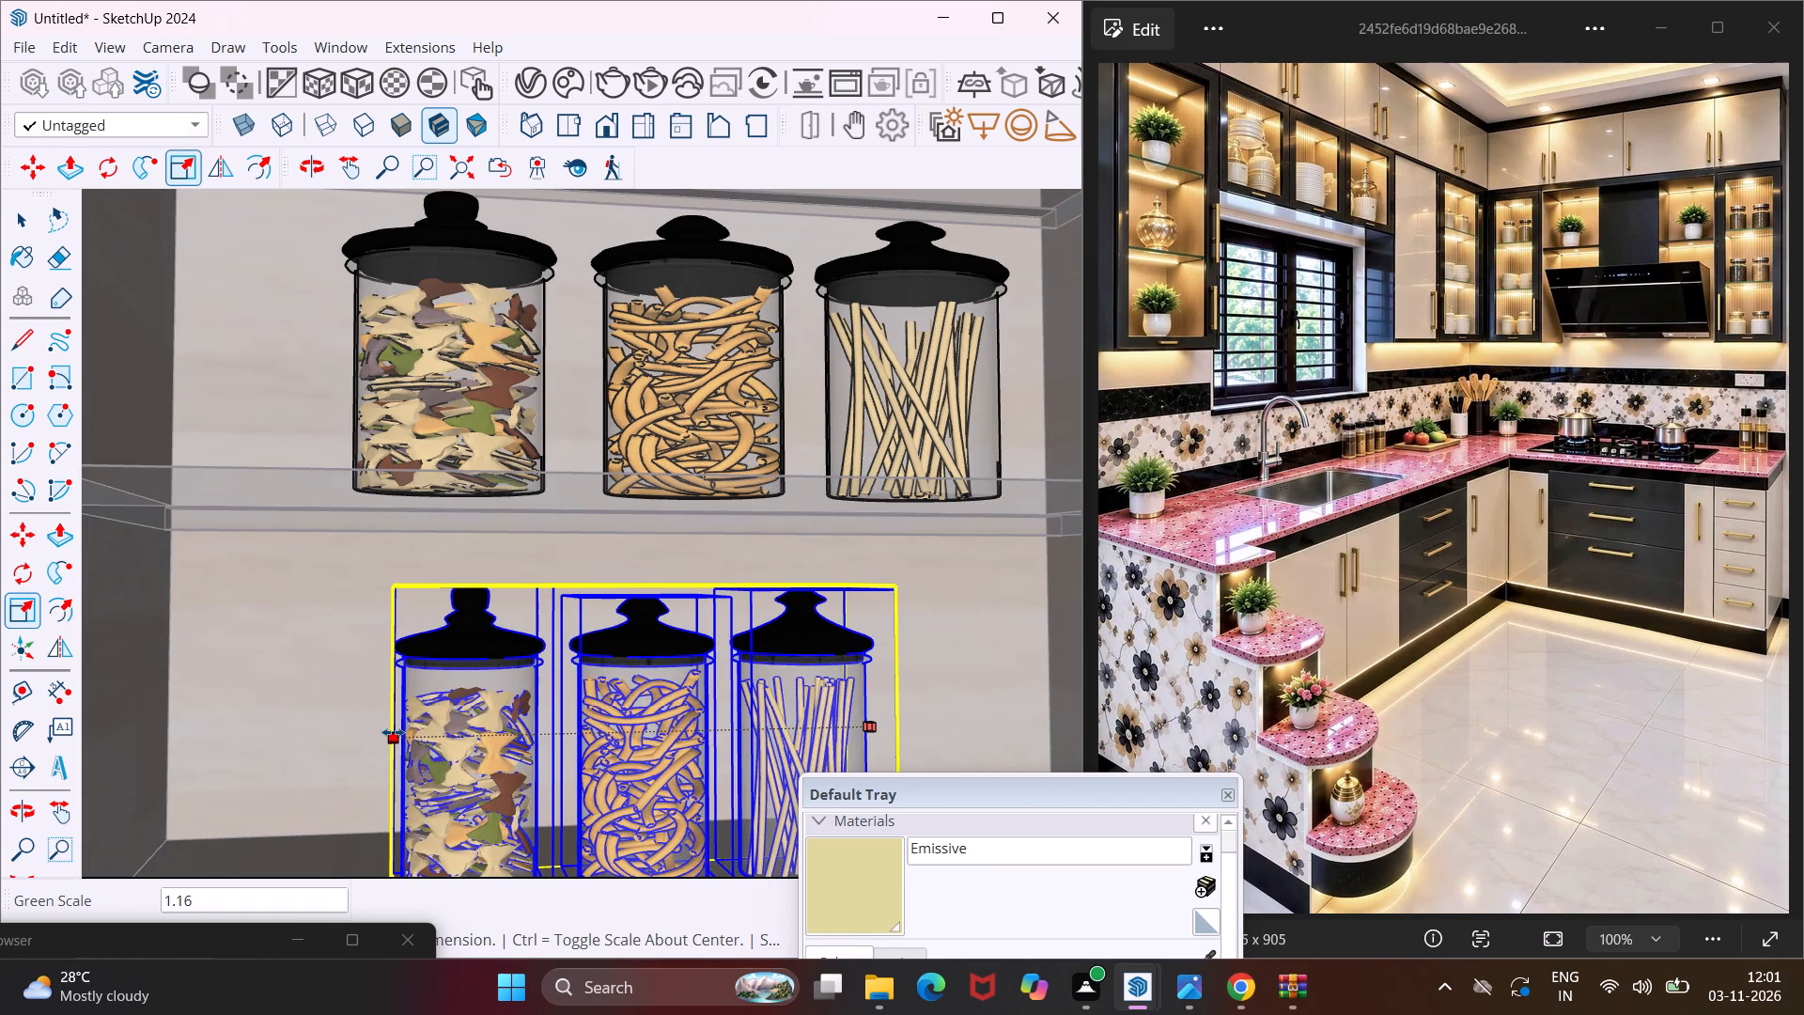
left_click(868, 728)
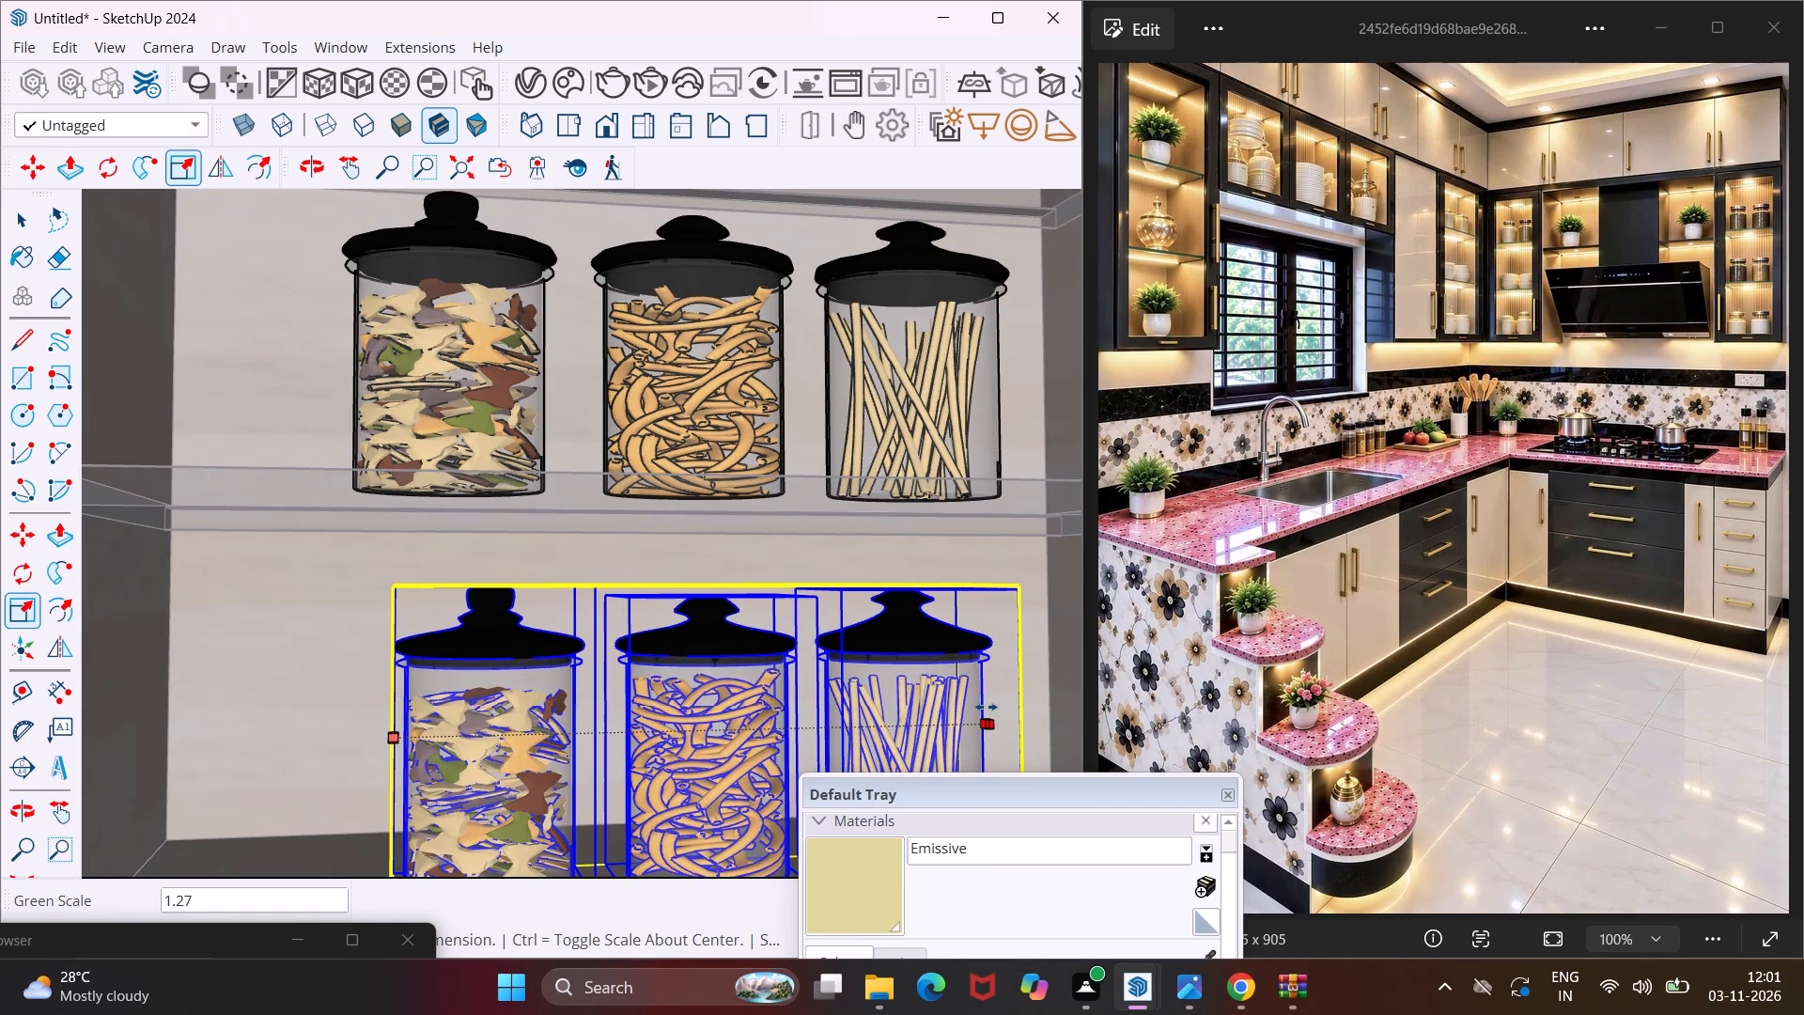
left_click(991, 707)
scroll(435, 618, "down", 5)
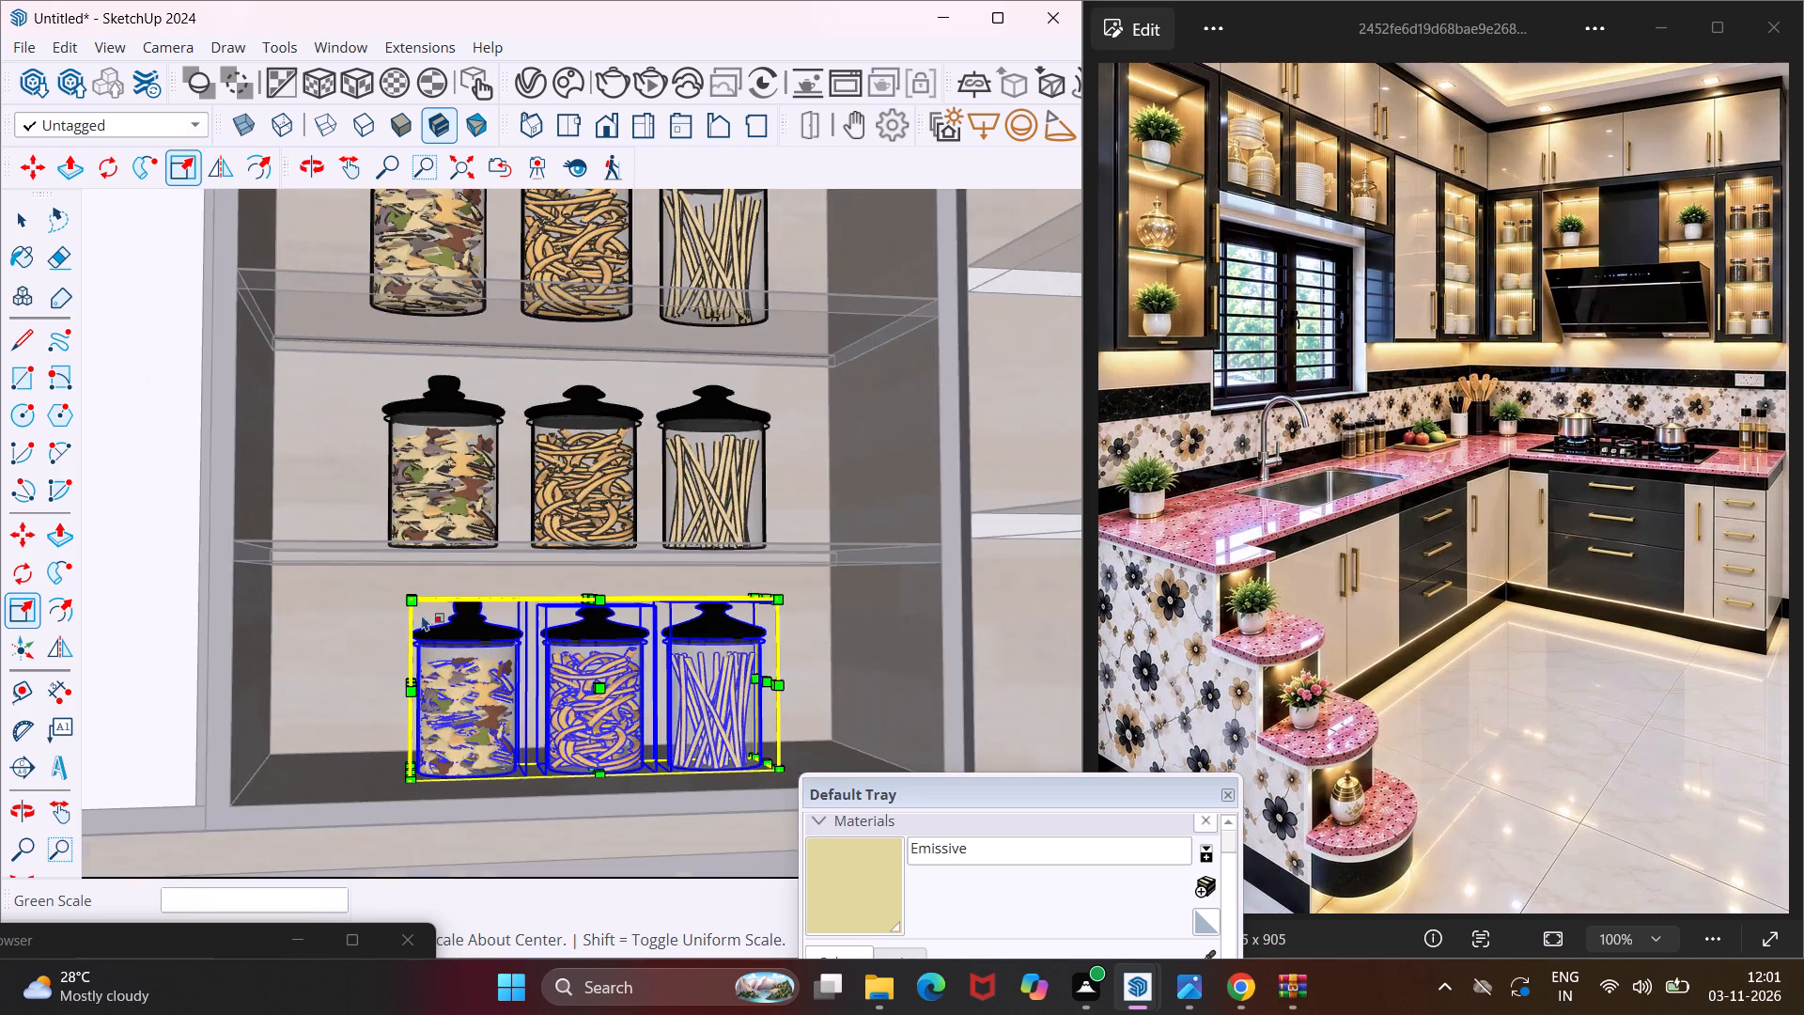
scroll(417, 612, "down", 9)
key("Escape")
key("space")
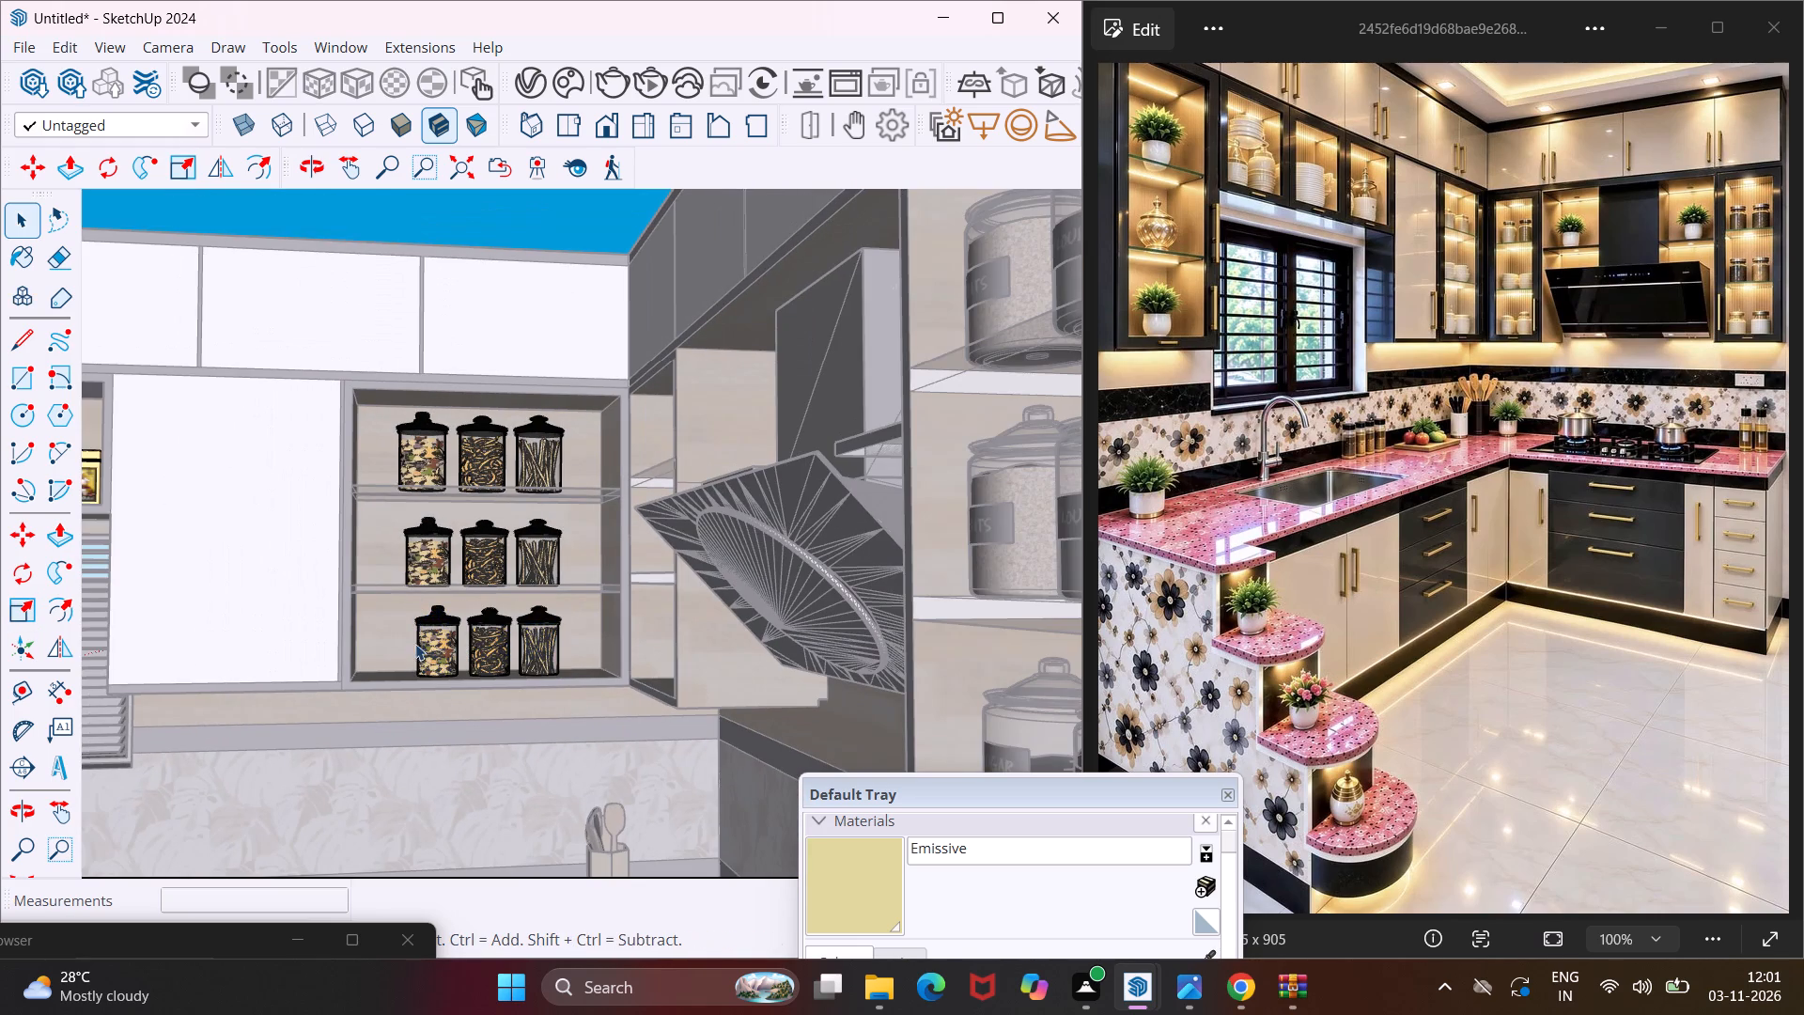
Delete the leftover canister and jar models standing outside the kitchen, and exit the group being edited.
scroll(408, 655, "down", 5)
middle_click_drag(408, 656, 599, 689)
scroll(371, 674, "down", 3)
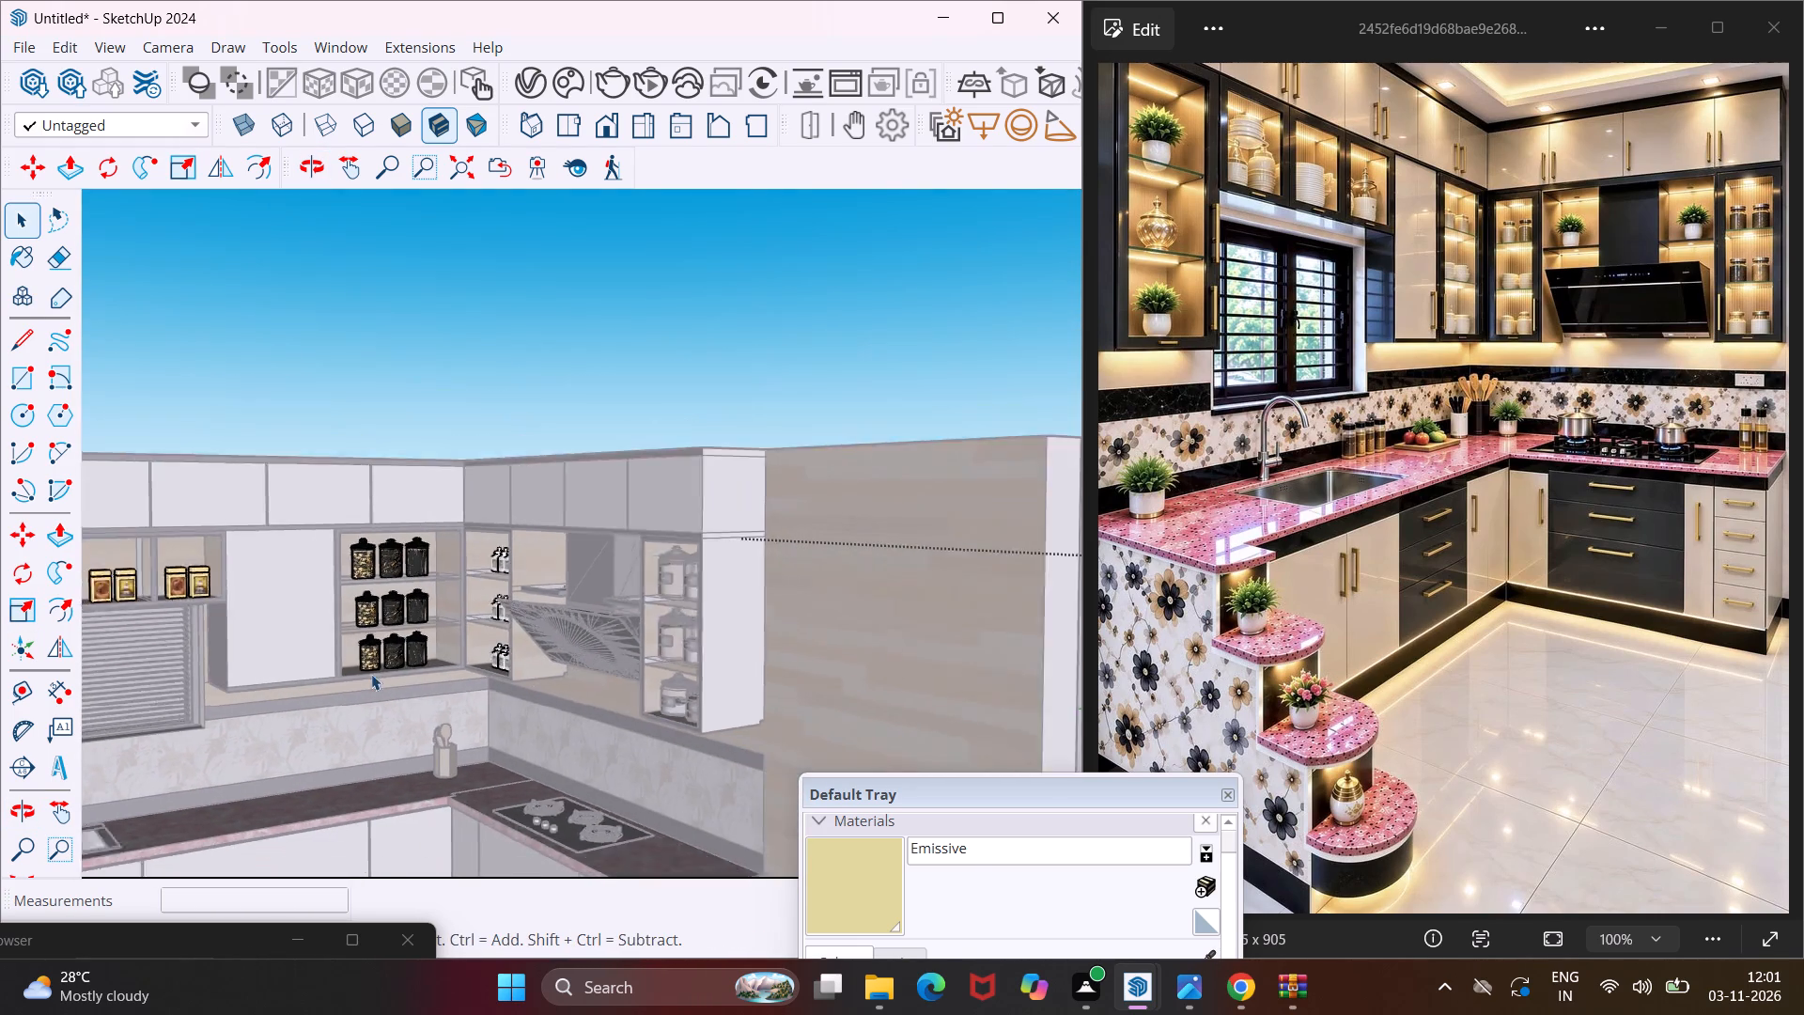
scroll(371, 674, "down", 11)
middle_click_drag(349, 691, 640, 703)
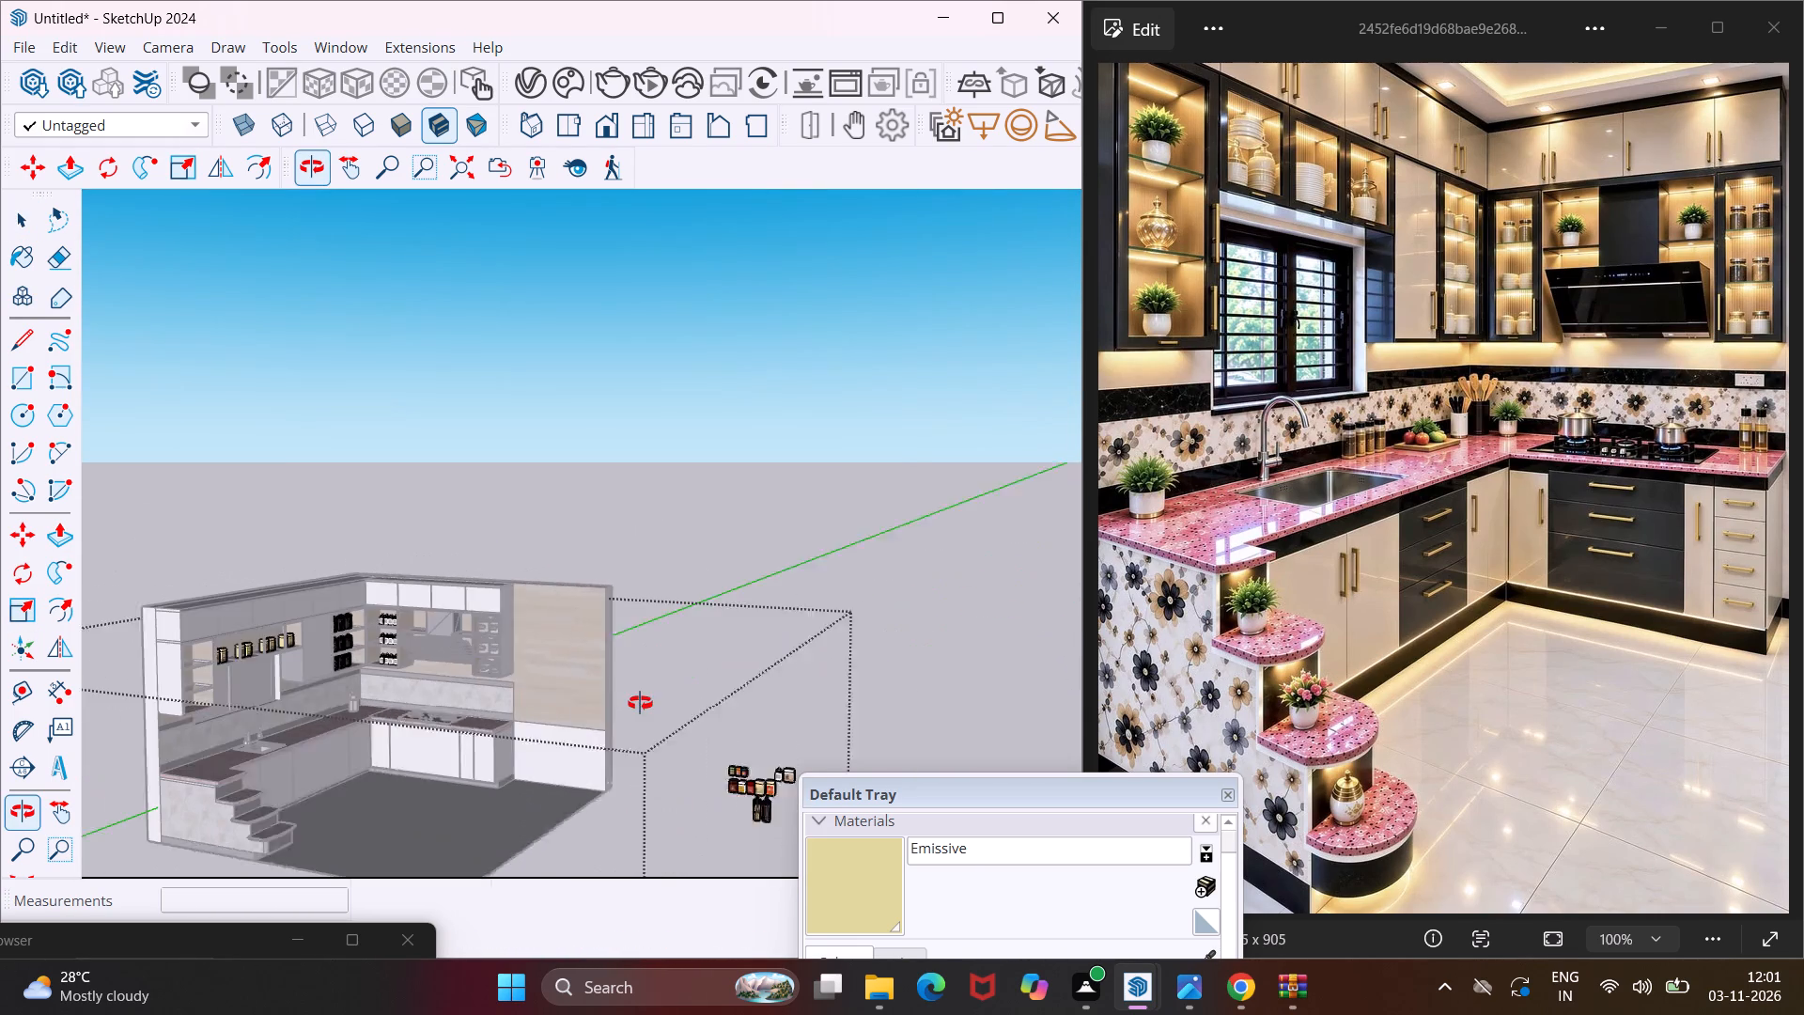
middle_click_drag(640, 703, 646, 703)
scroll(301, 661, "down", 7)
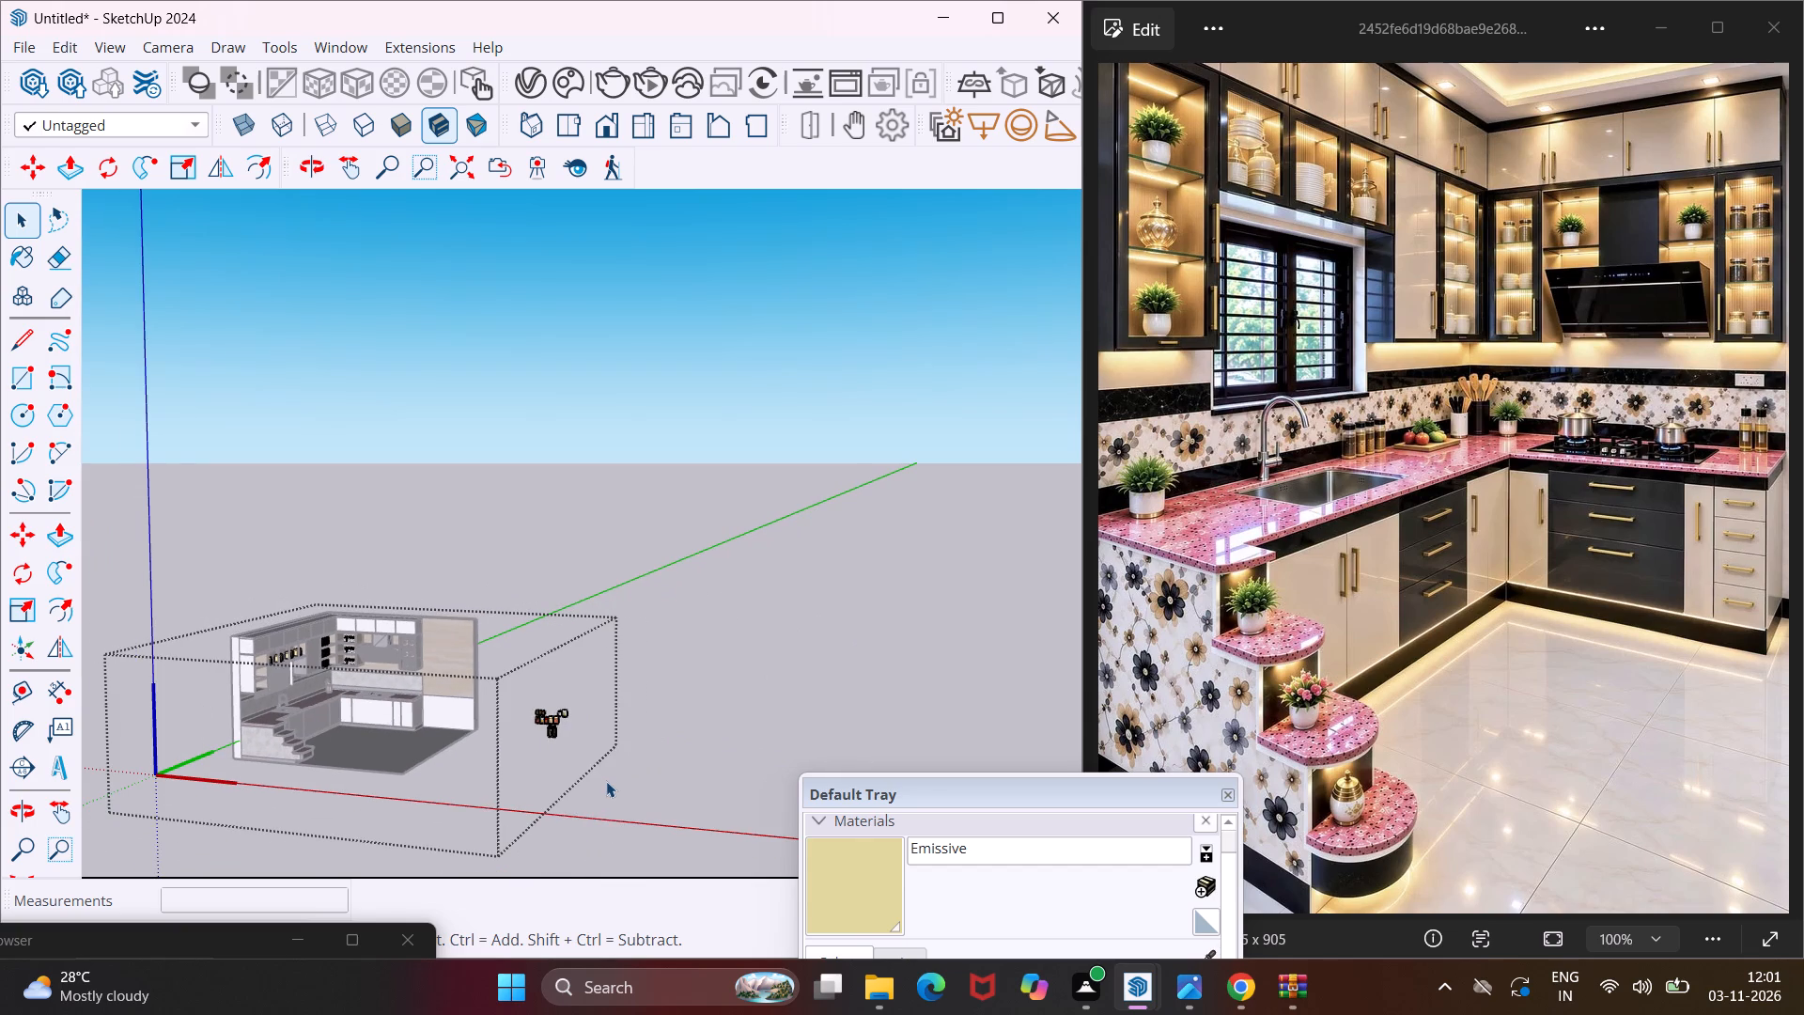
scroll(607, 787, "up", 8)
left_click_drag(568, 621, 508, 695)
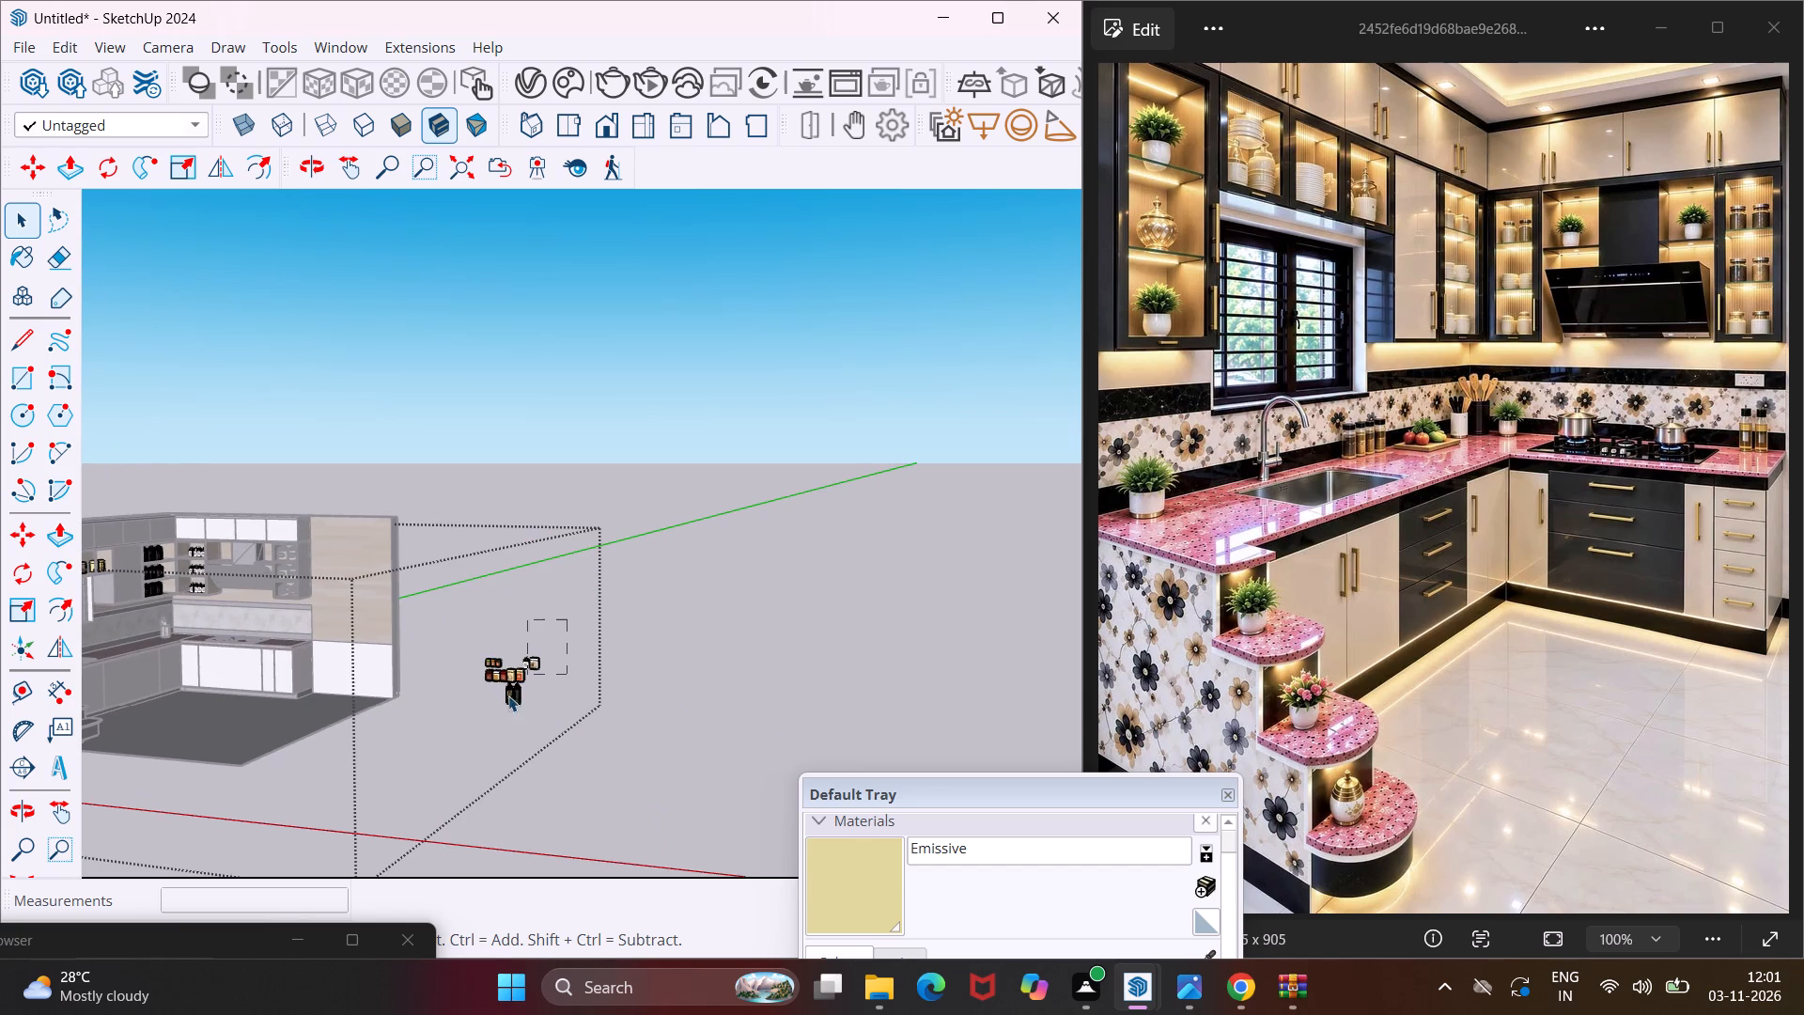
left_click_drag(508, 695, 443, 741)
key("Delete")
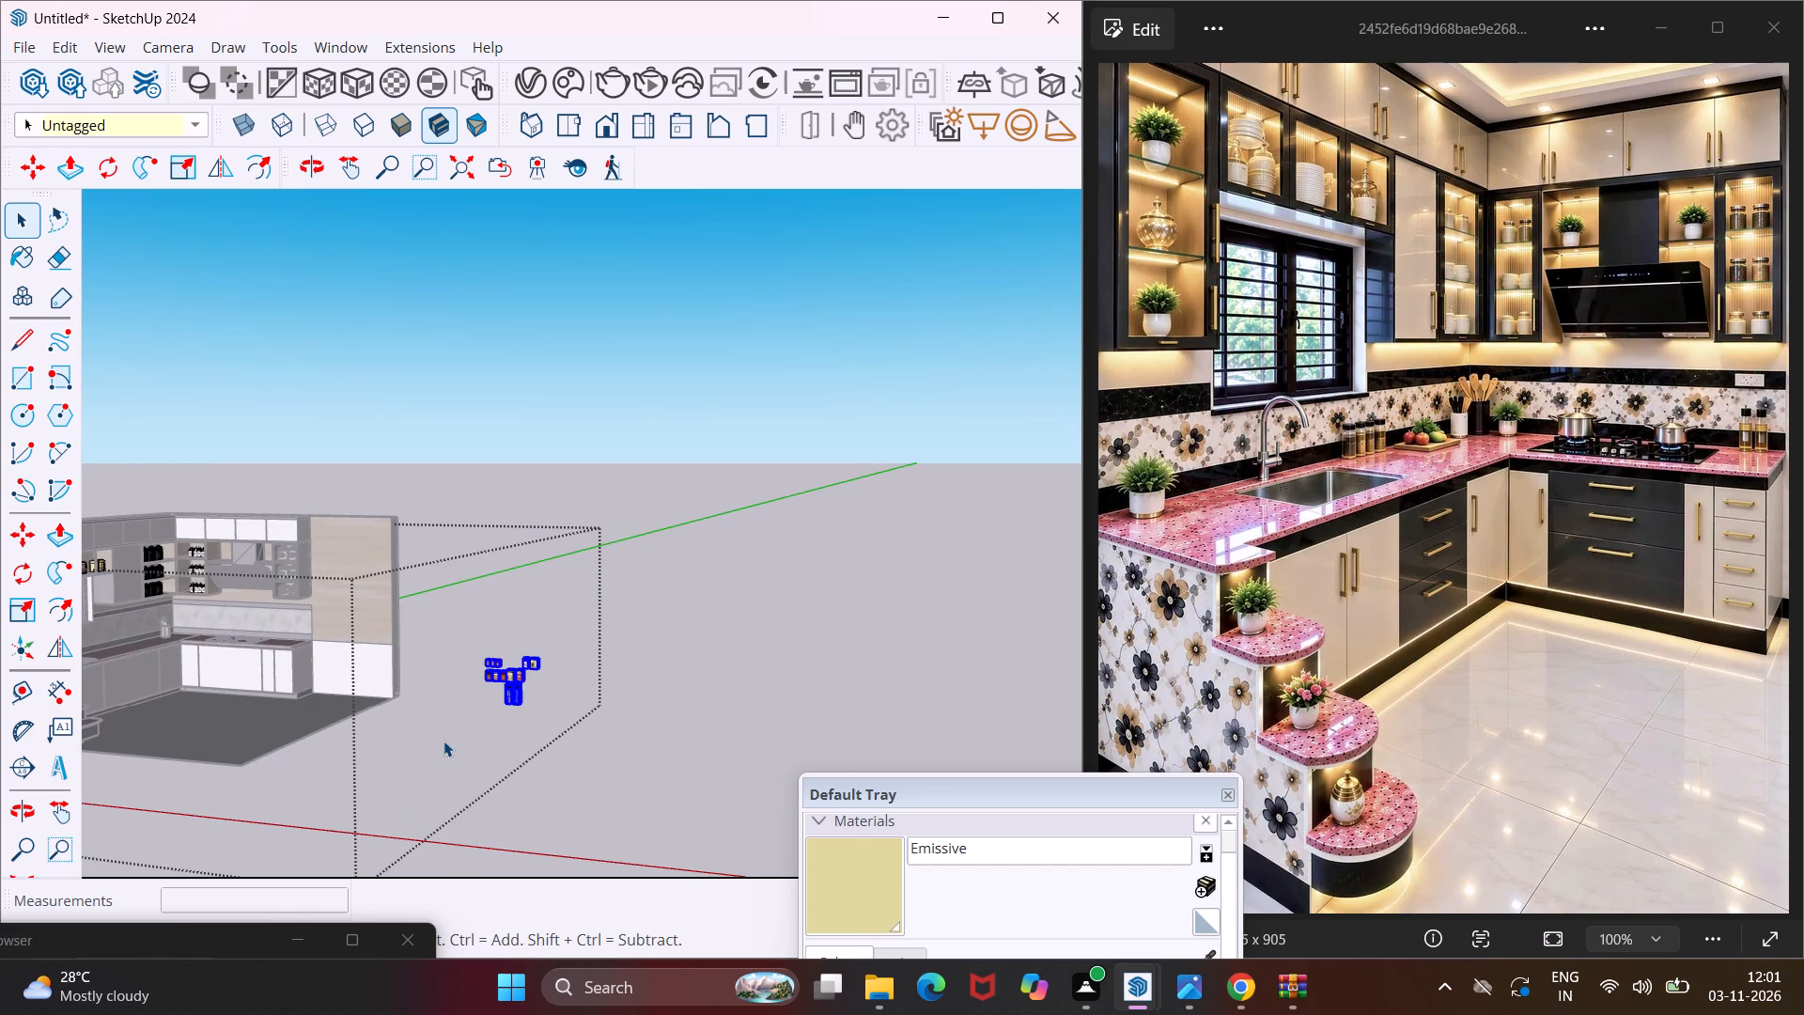
double_click(482, 676)
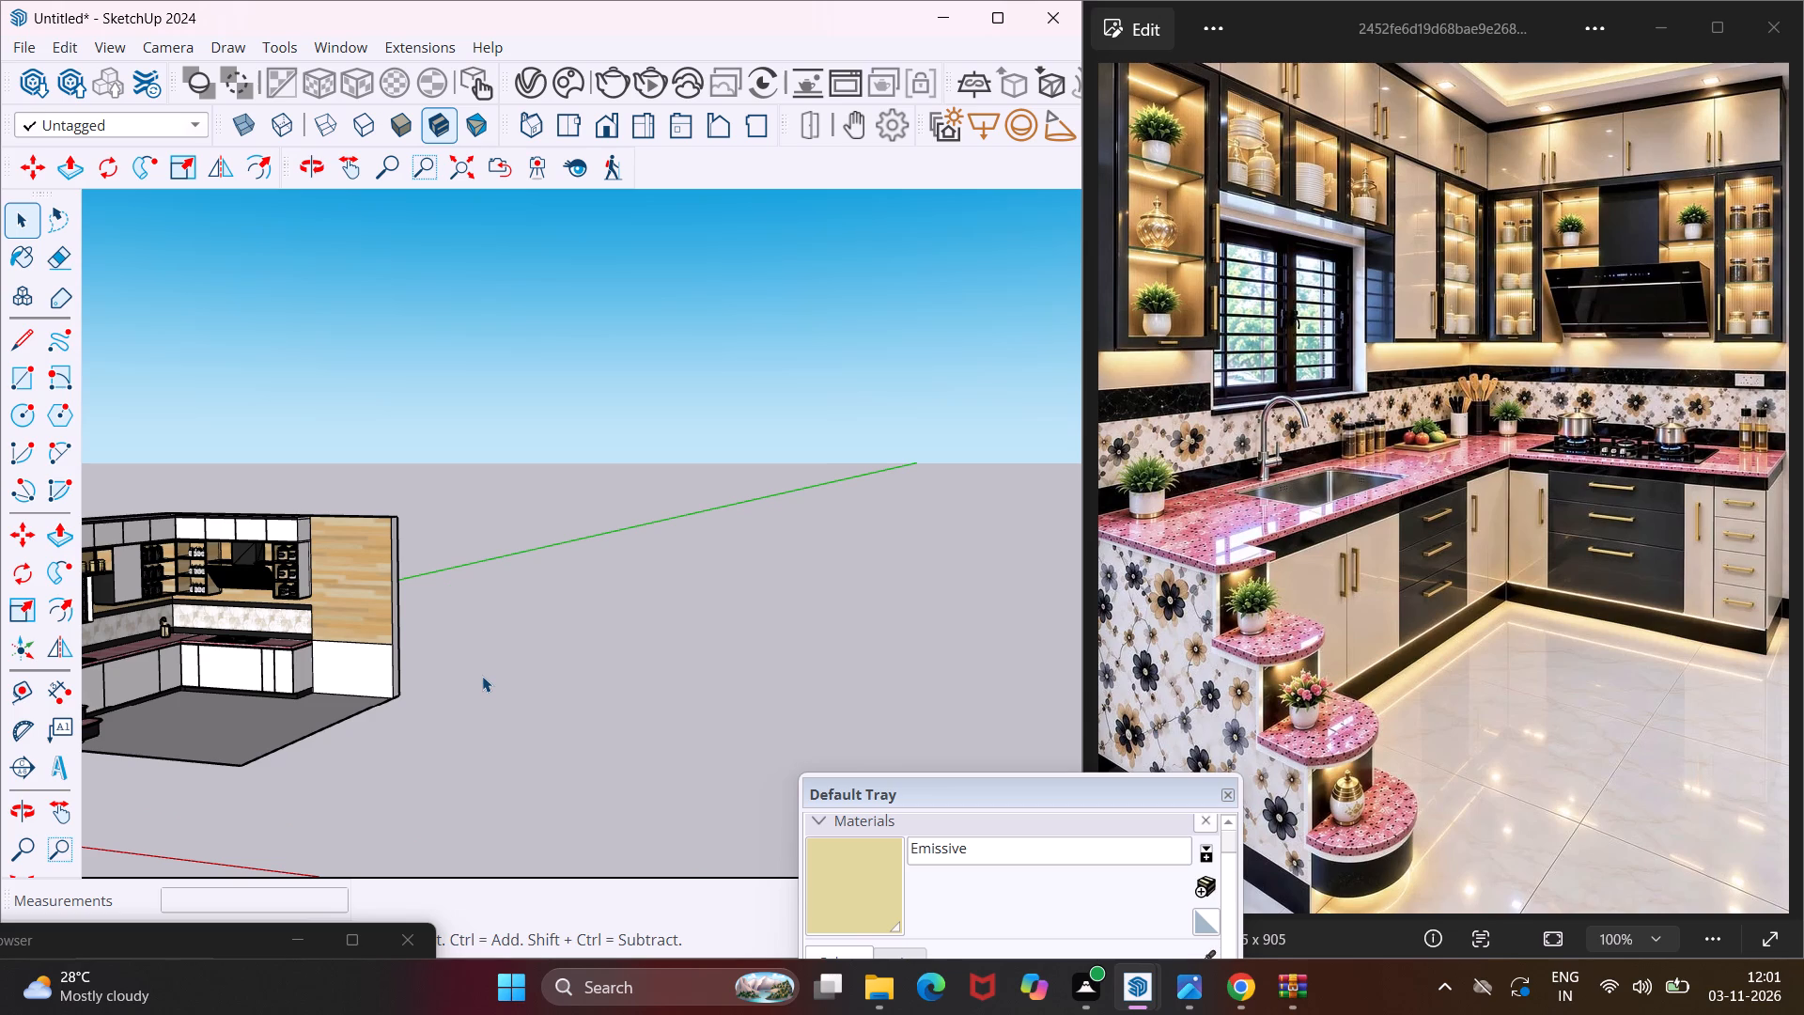
Open 3D Warehouse and look through the utensils models for pieces that match the reference kitchen.
scroll(482, 676, "down", 3)
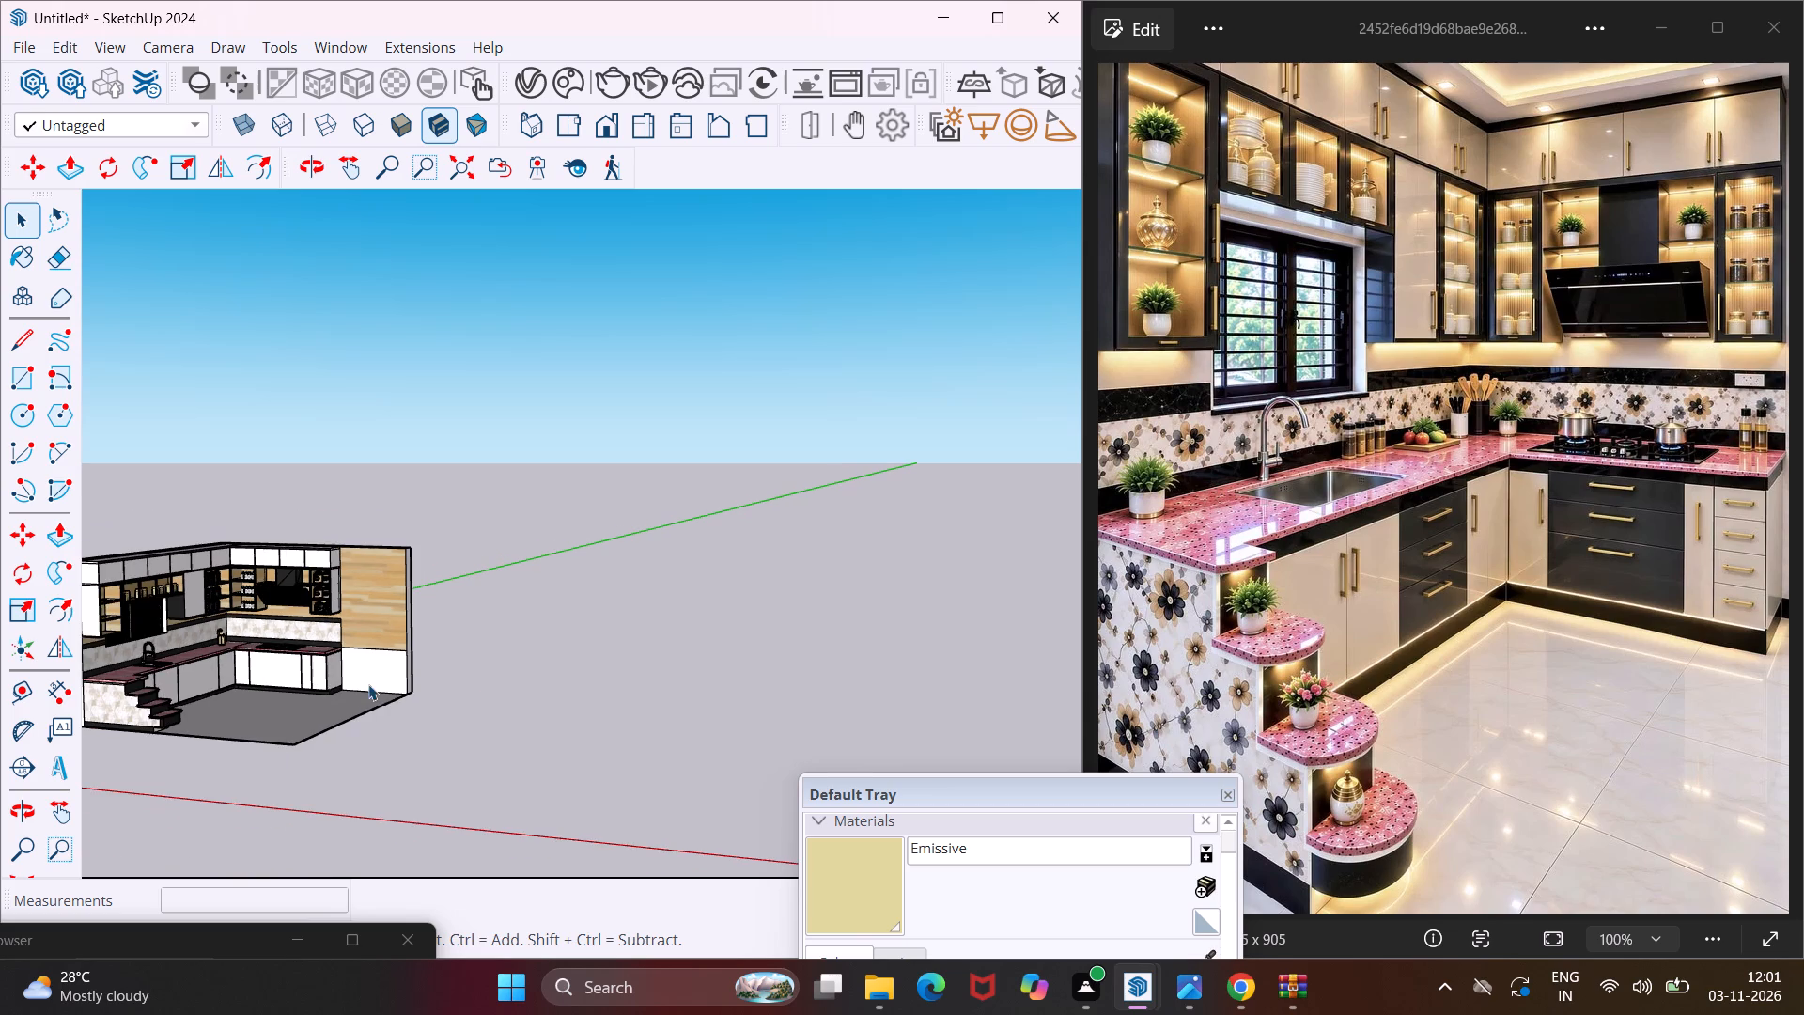
scroll(206, 678, "up", 5)
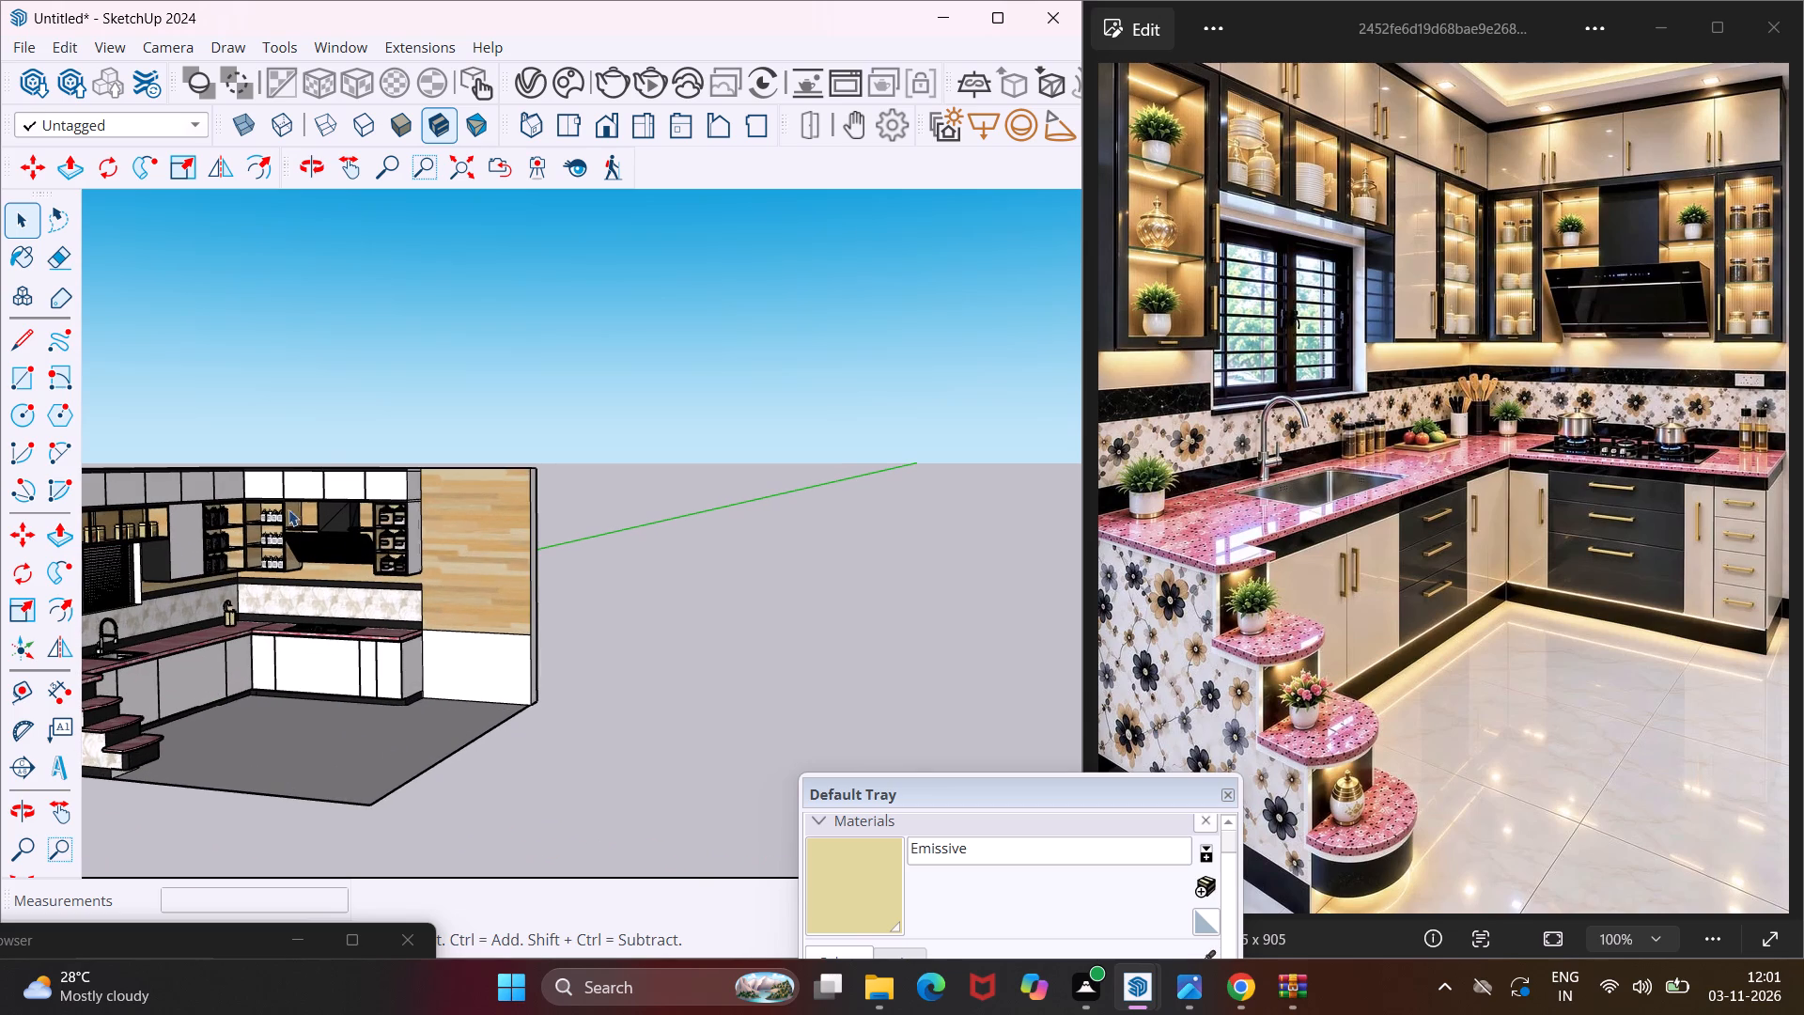
left_click(327, 45)
left_click(372, 225)
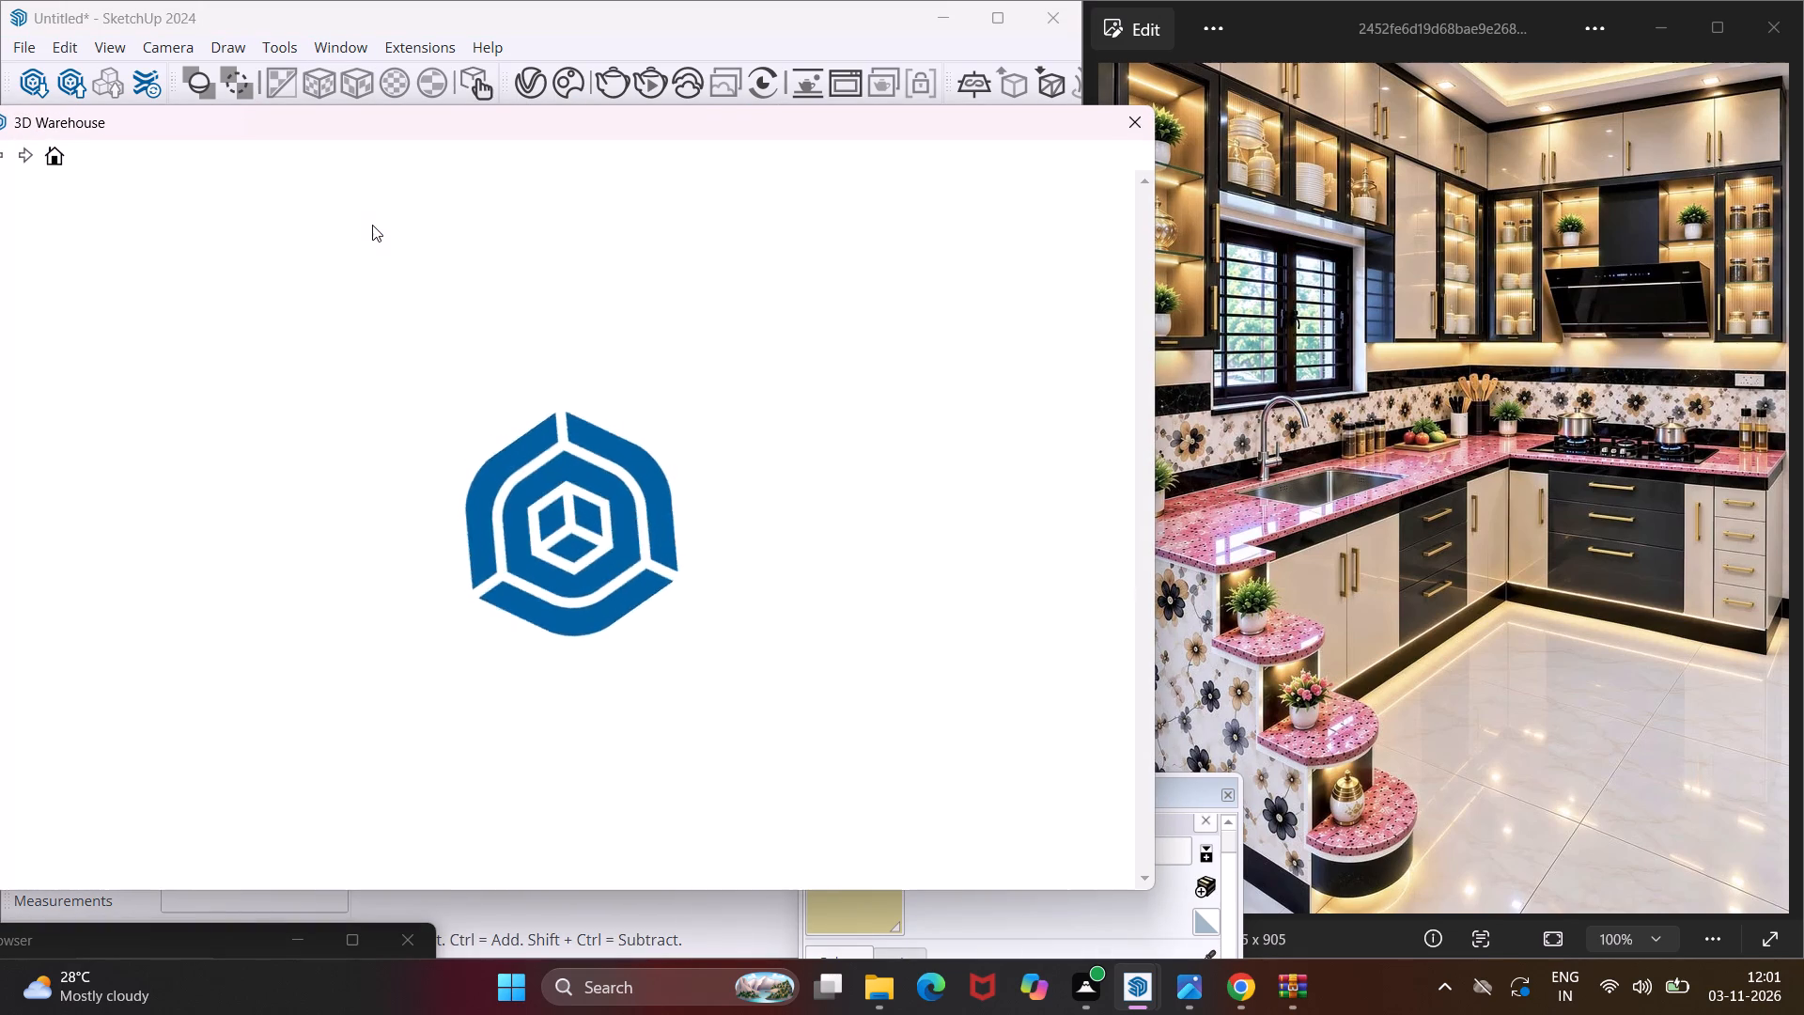
left_click(358, 211)
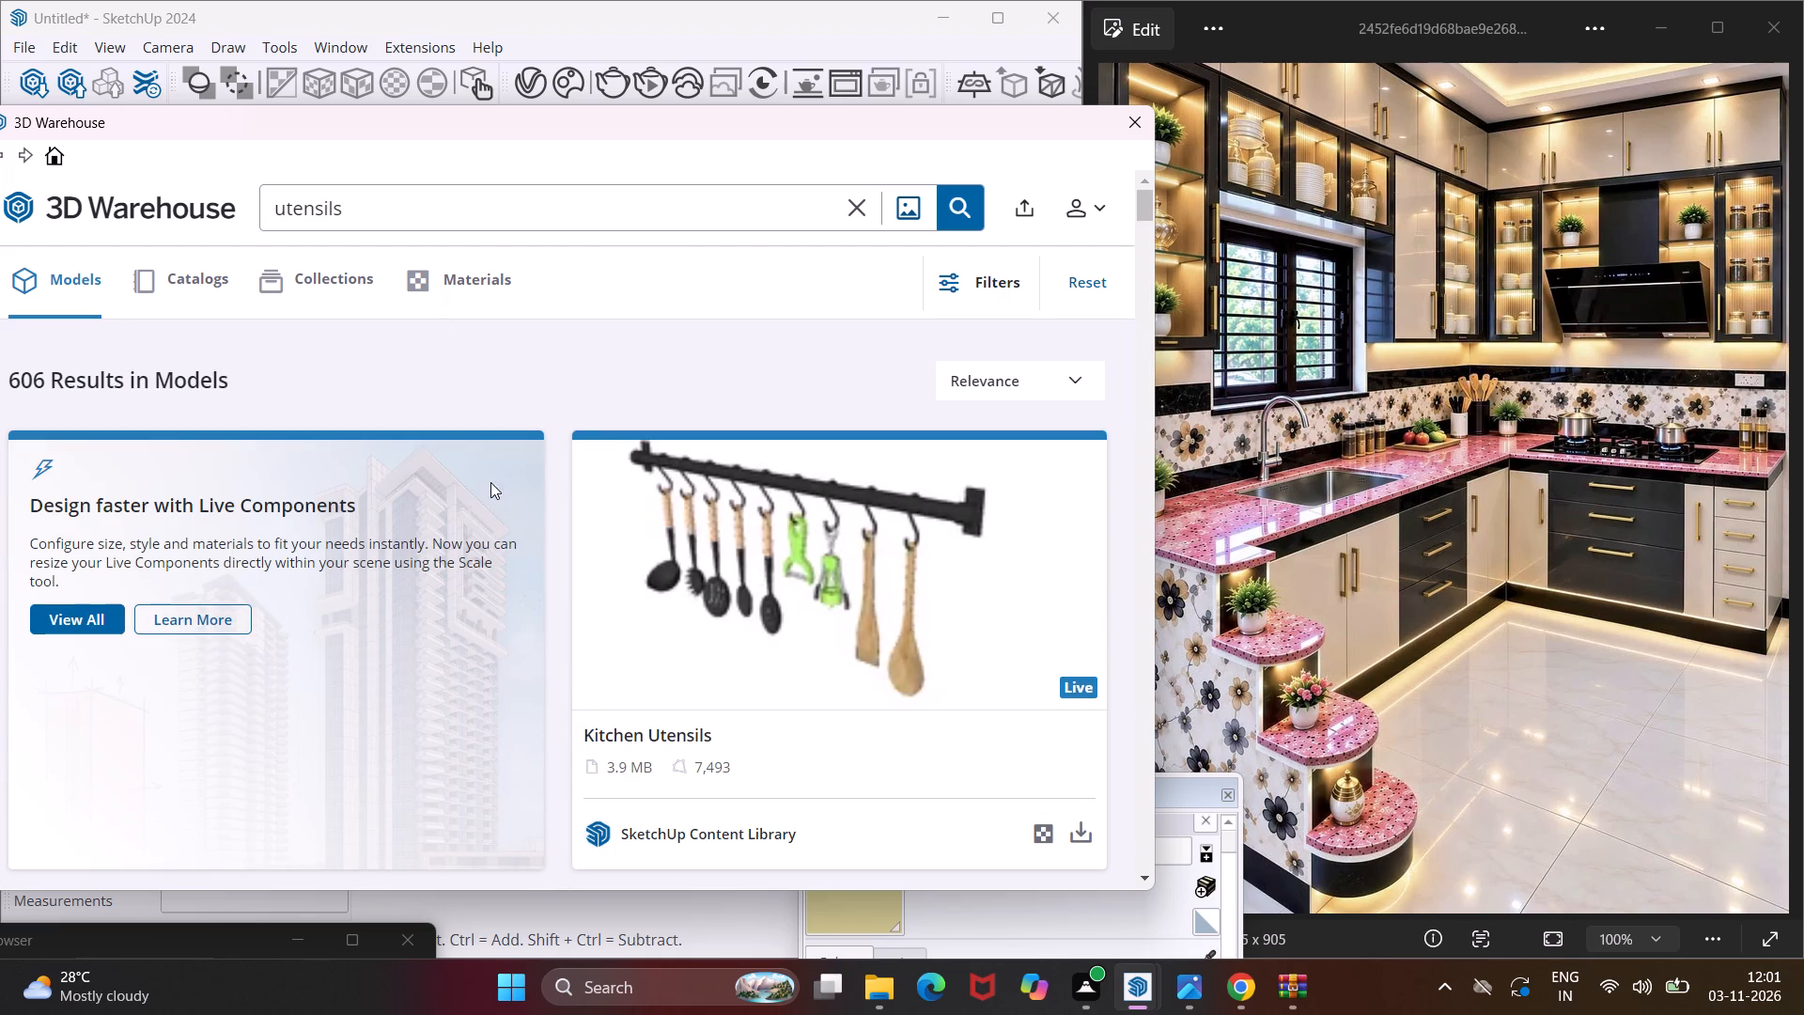
scroll(527, 632, "down", 7)
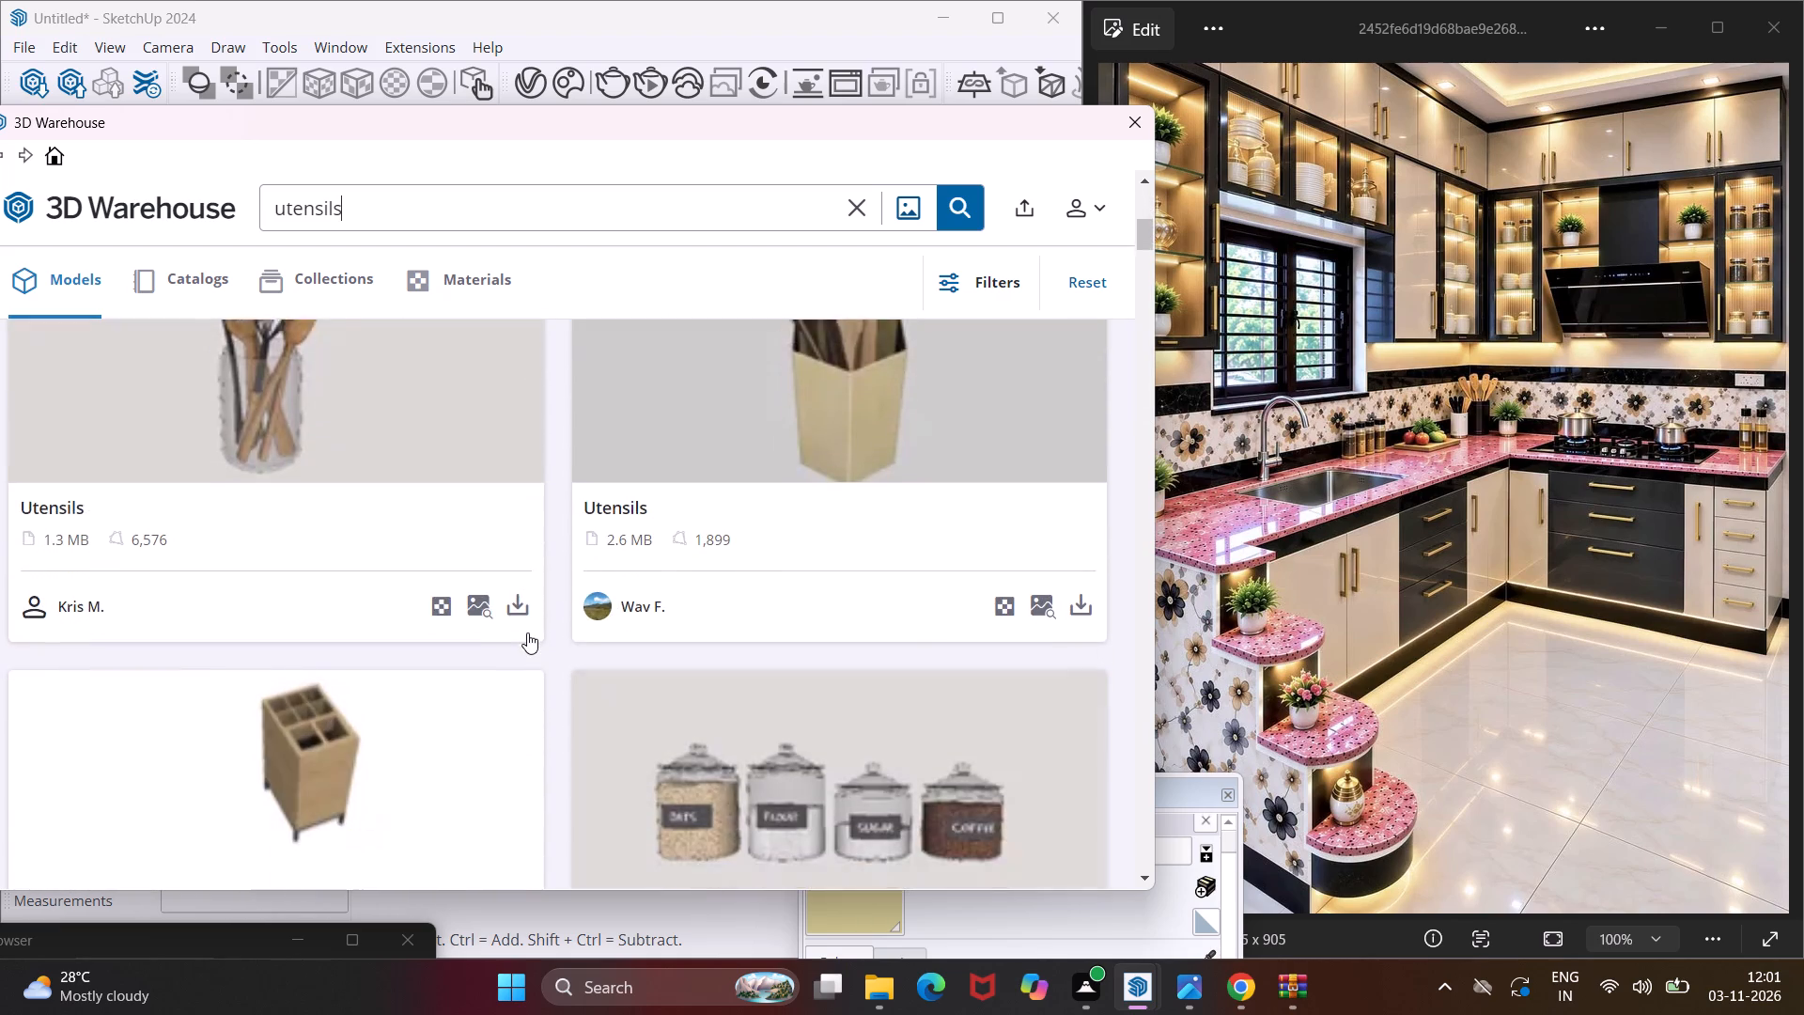
scroll(527, 632, "down", 13)
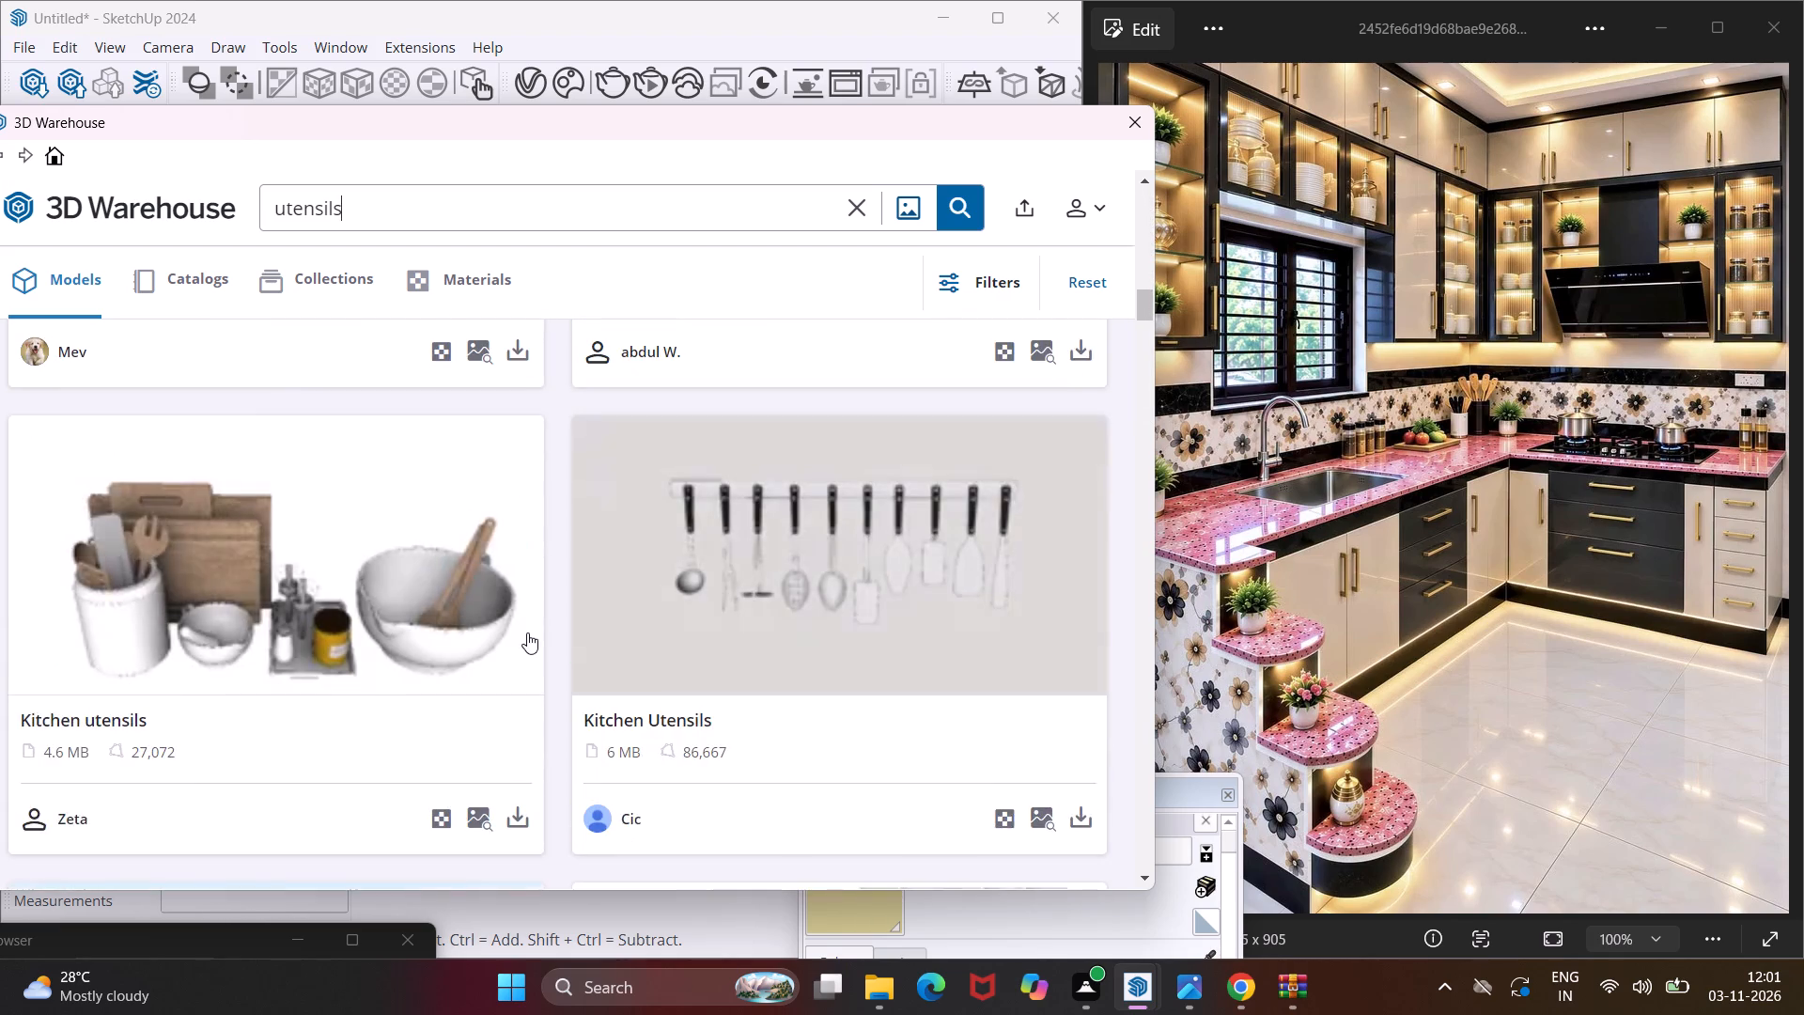
scroll(527, 632, "down", 17)
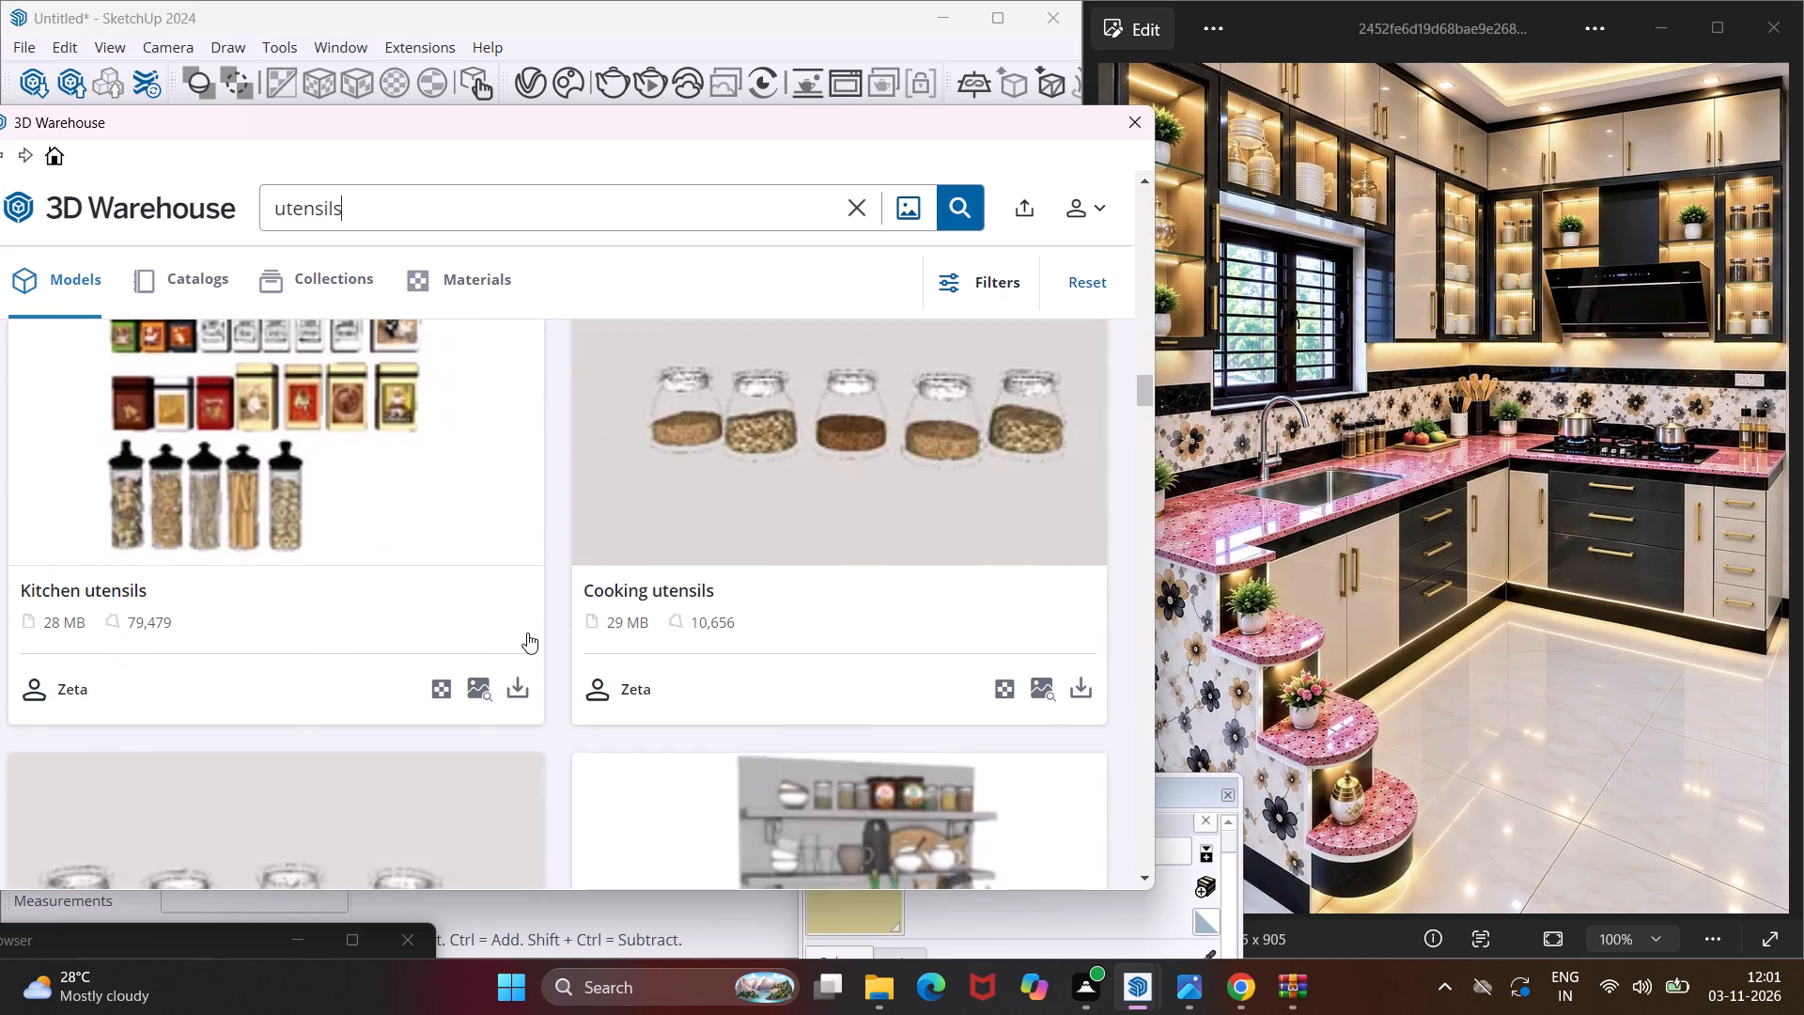
scroll(527, 632, "down", 7)
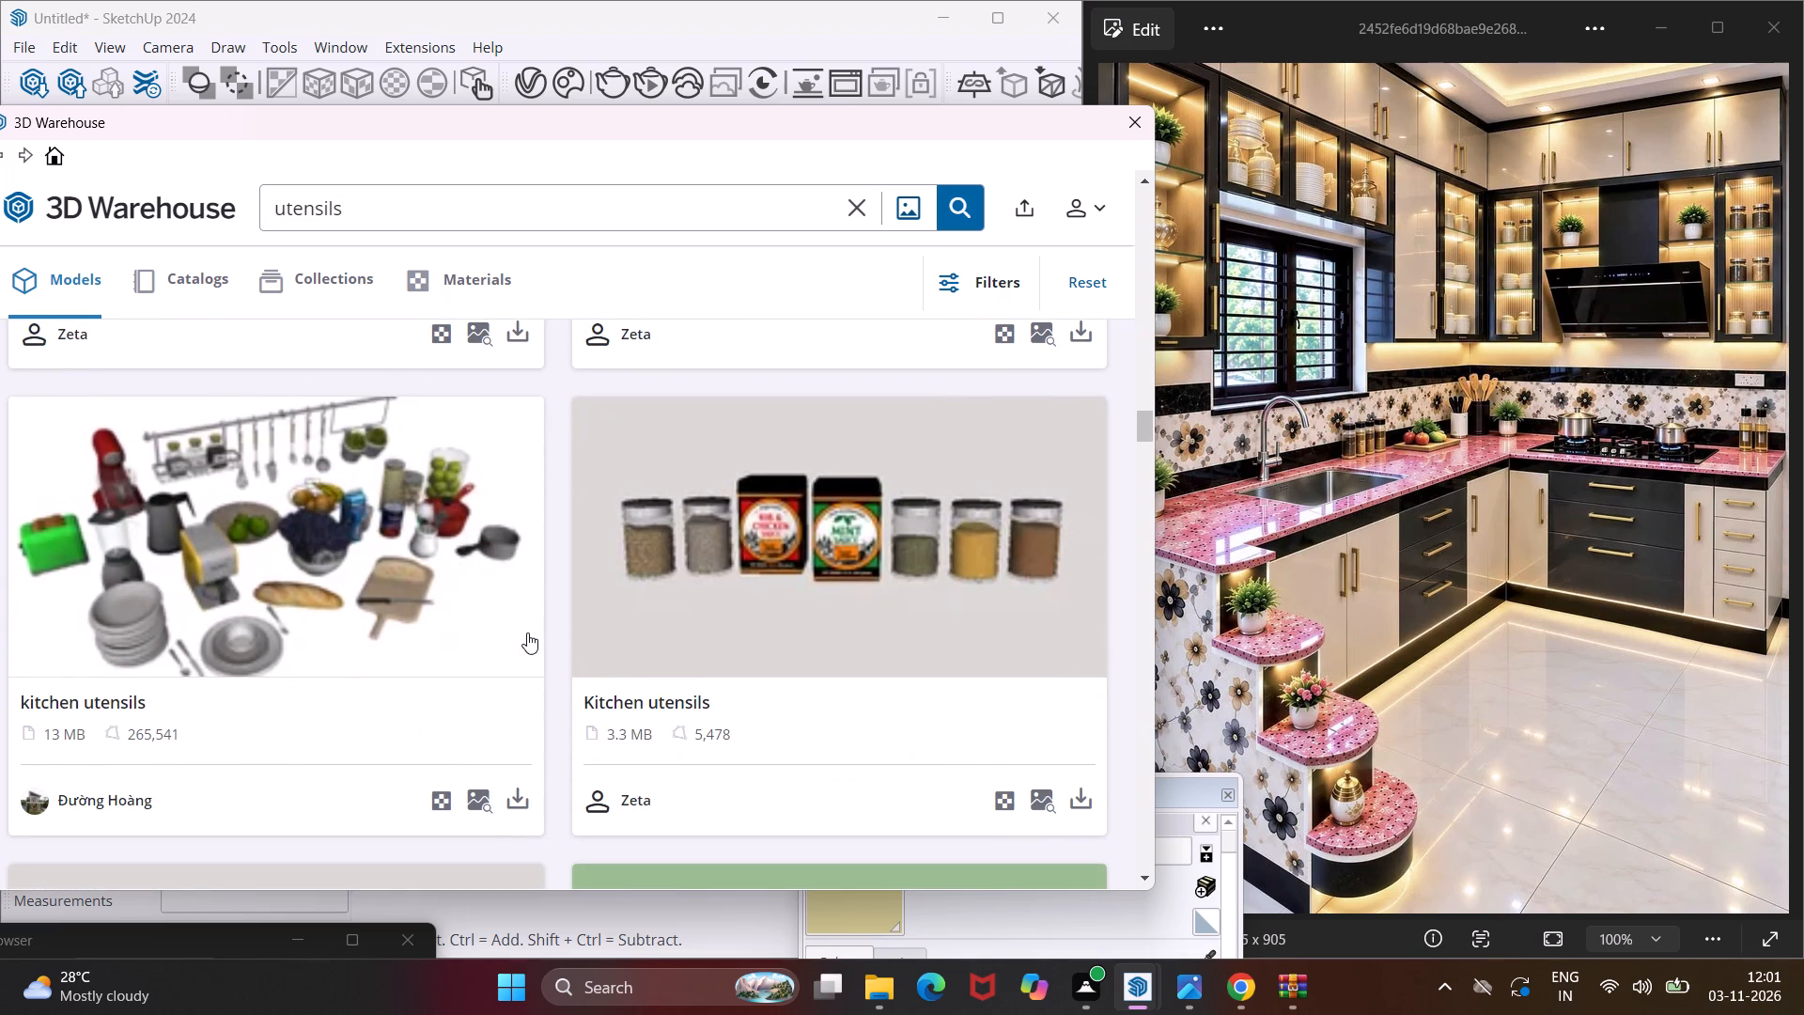
scroll(527, 632, "down", 8)
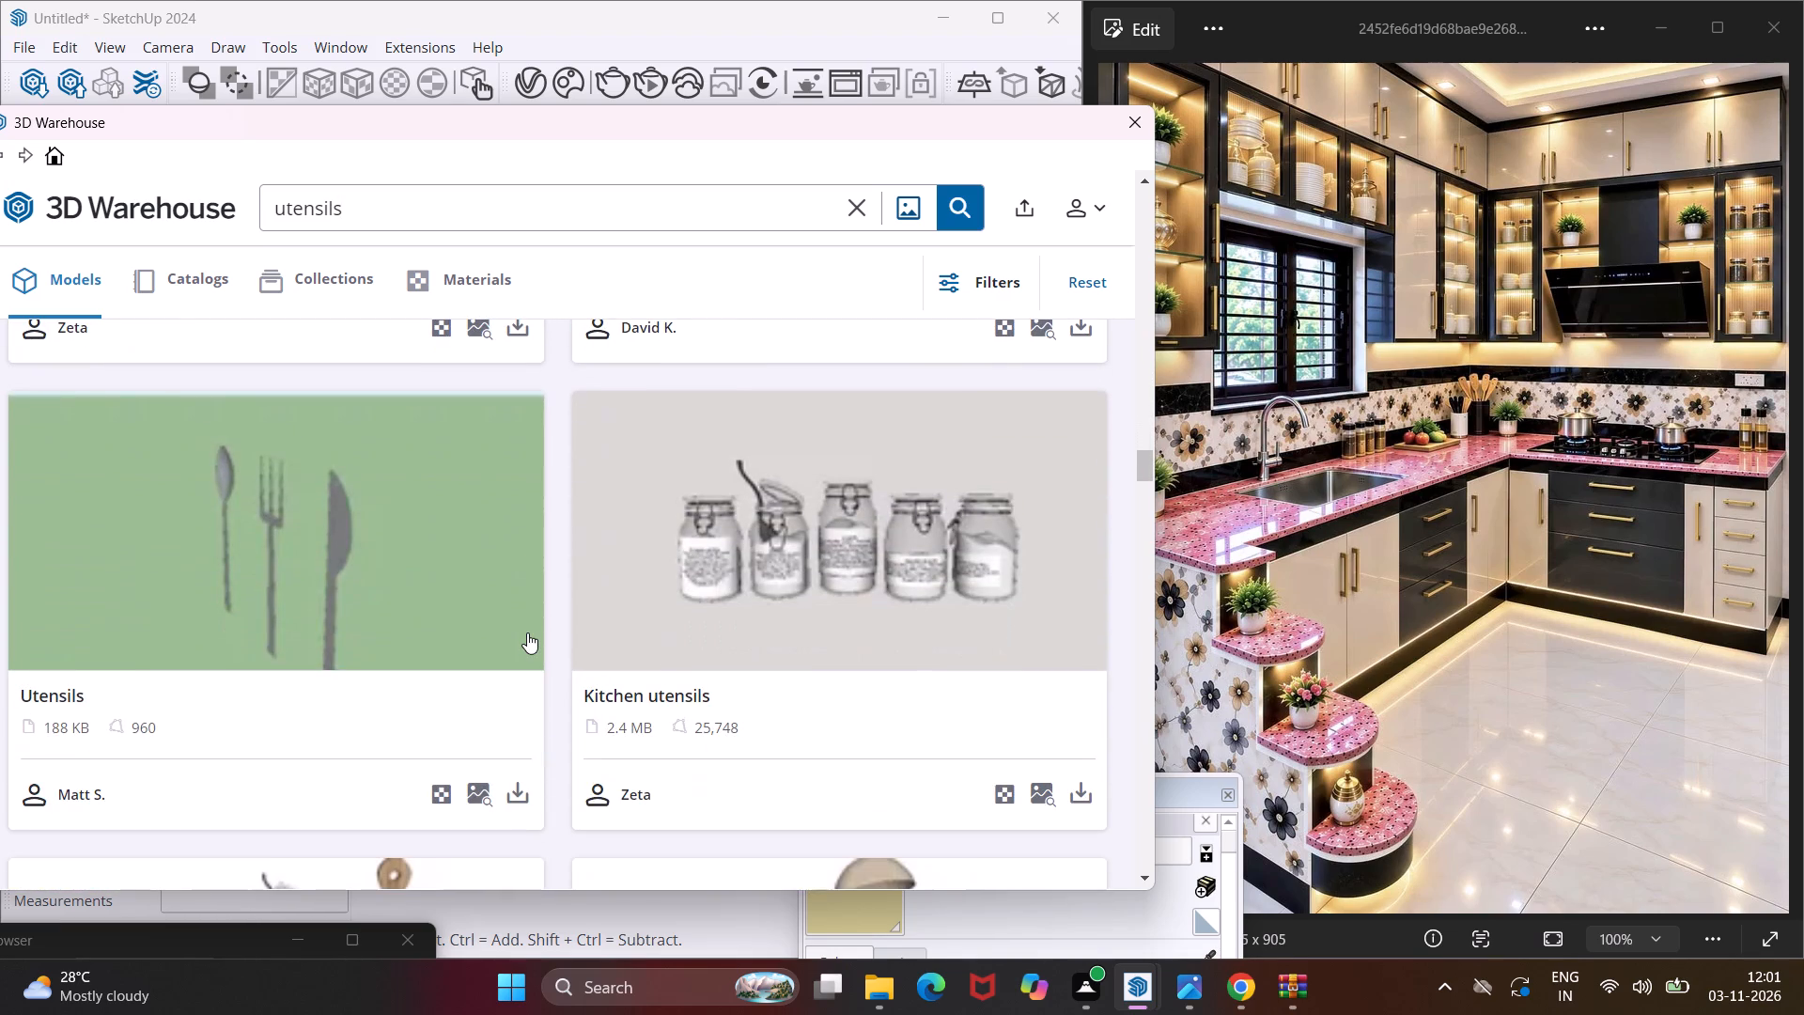
scroll(527, 632, "down", 5)
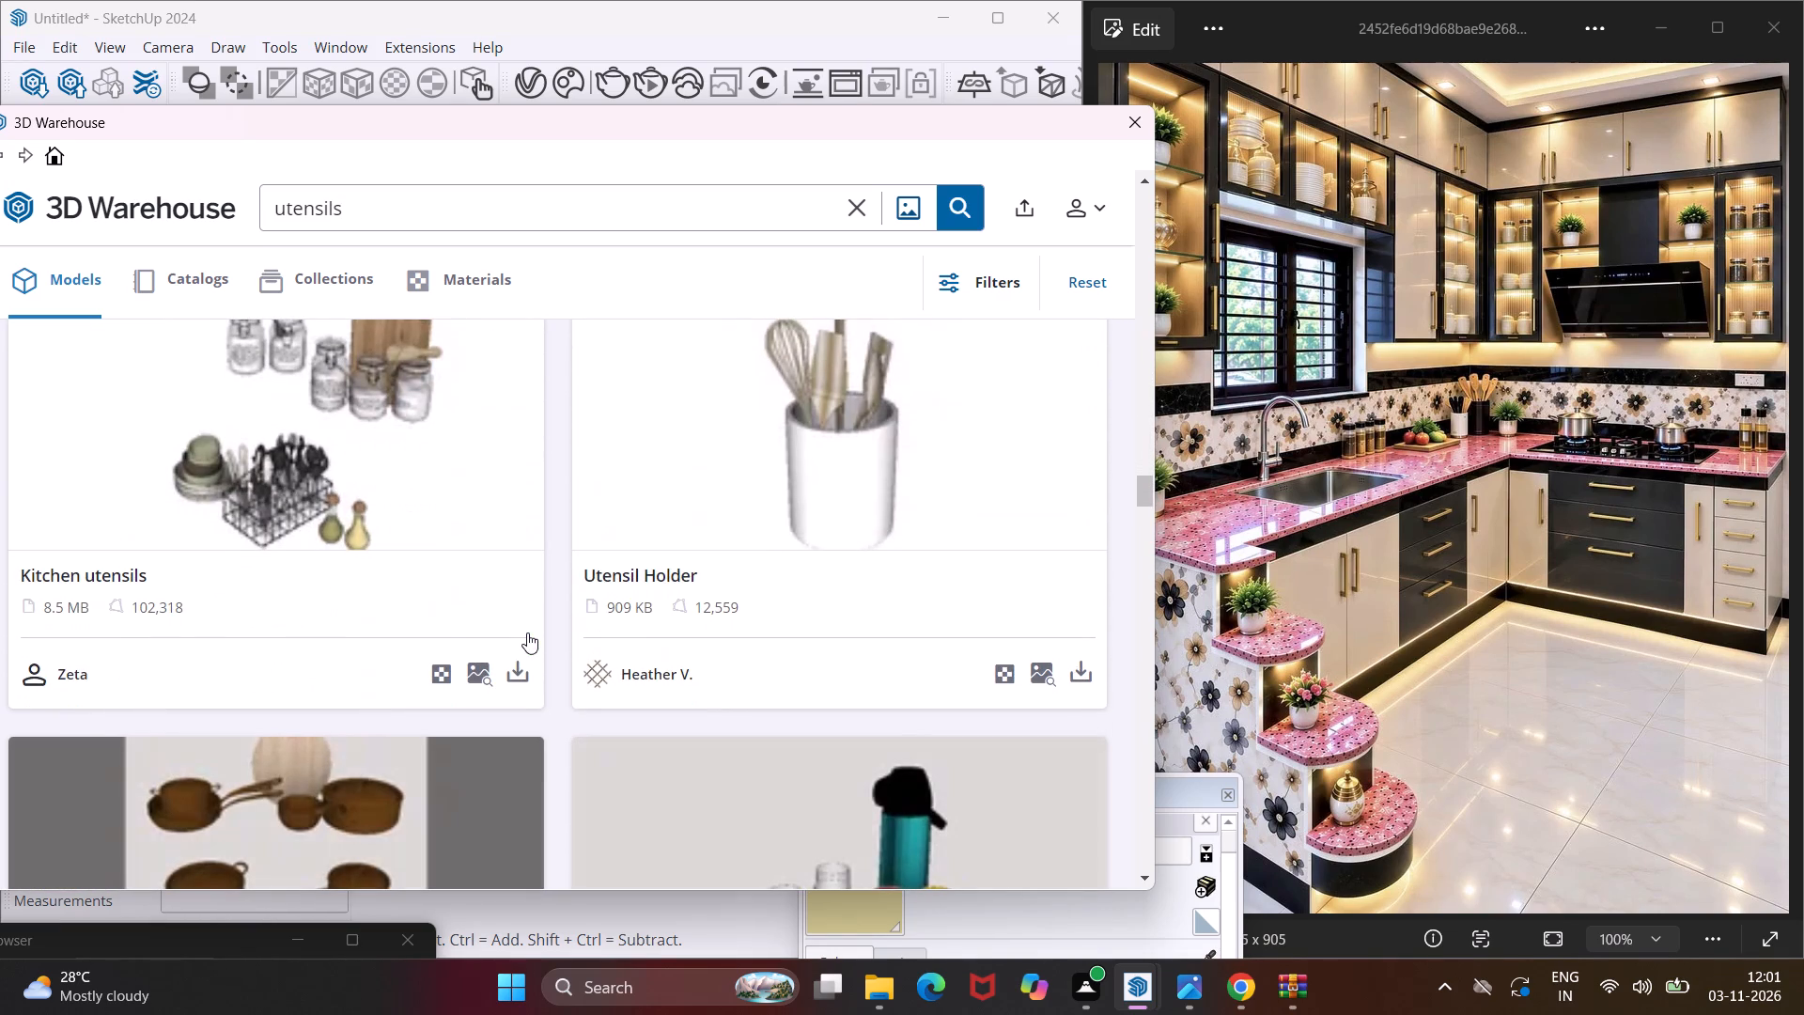
scroll(527, 632, "up", 2)
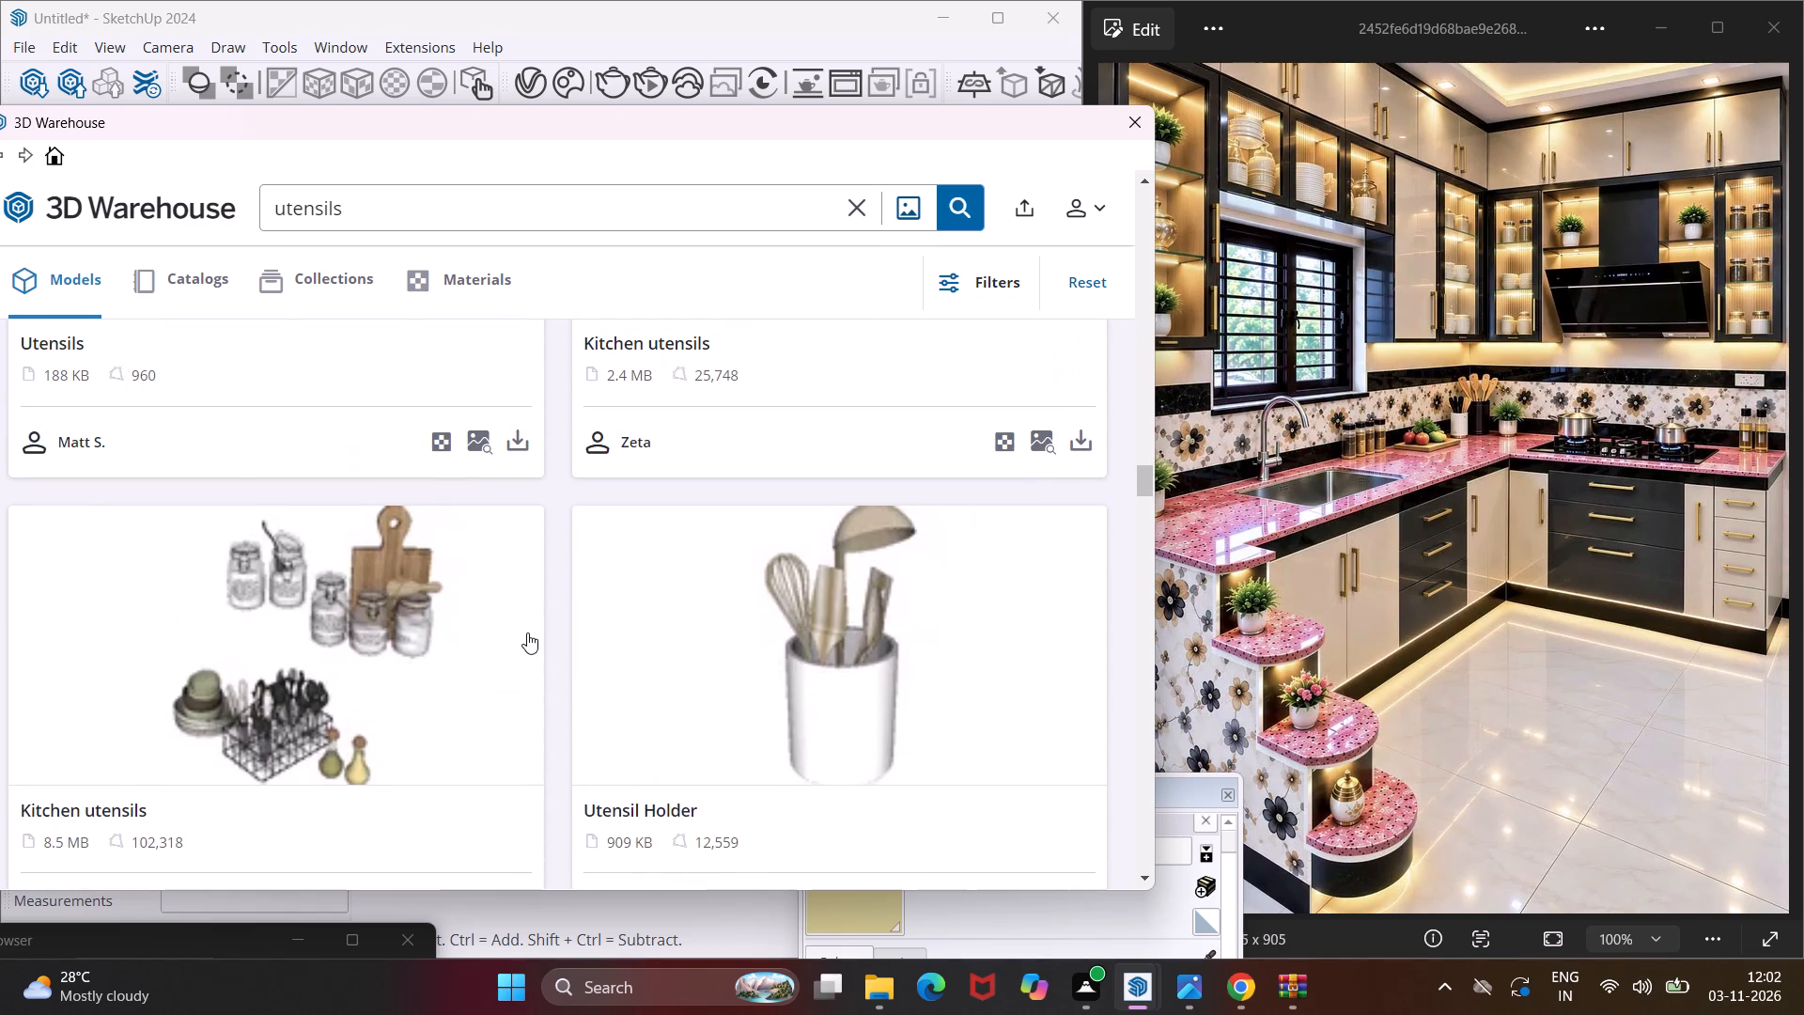
scroll(527, 632, "down", 6)
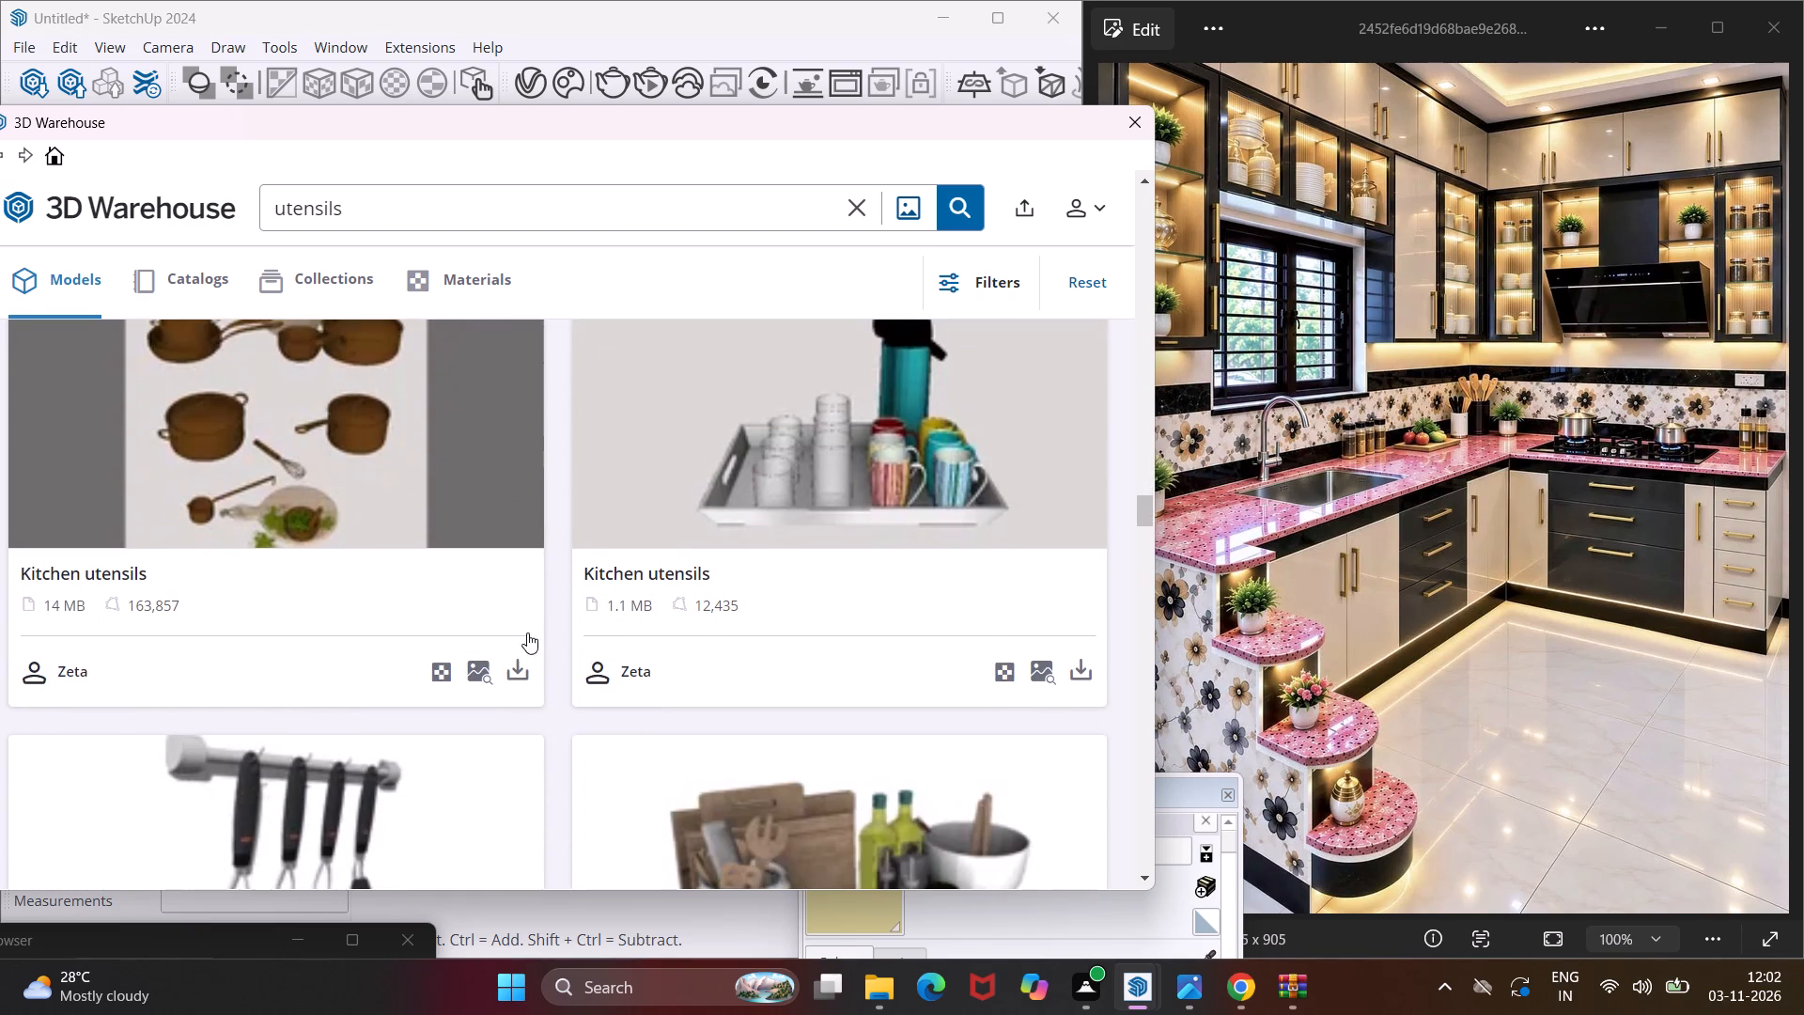
scroll(527, 632, "down", 8)
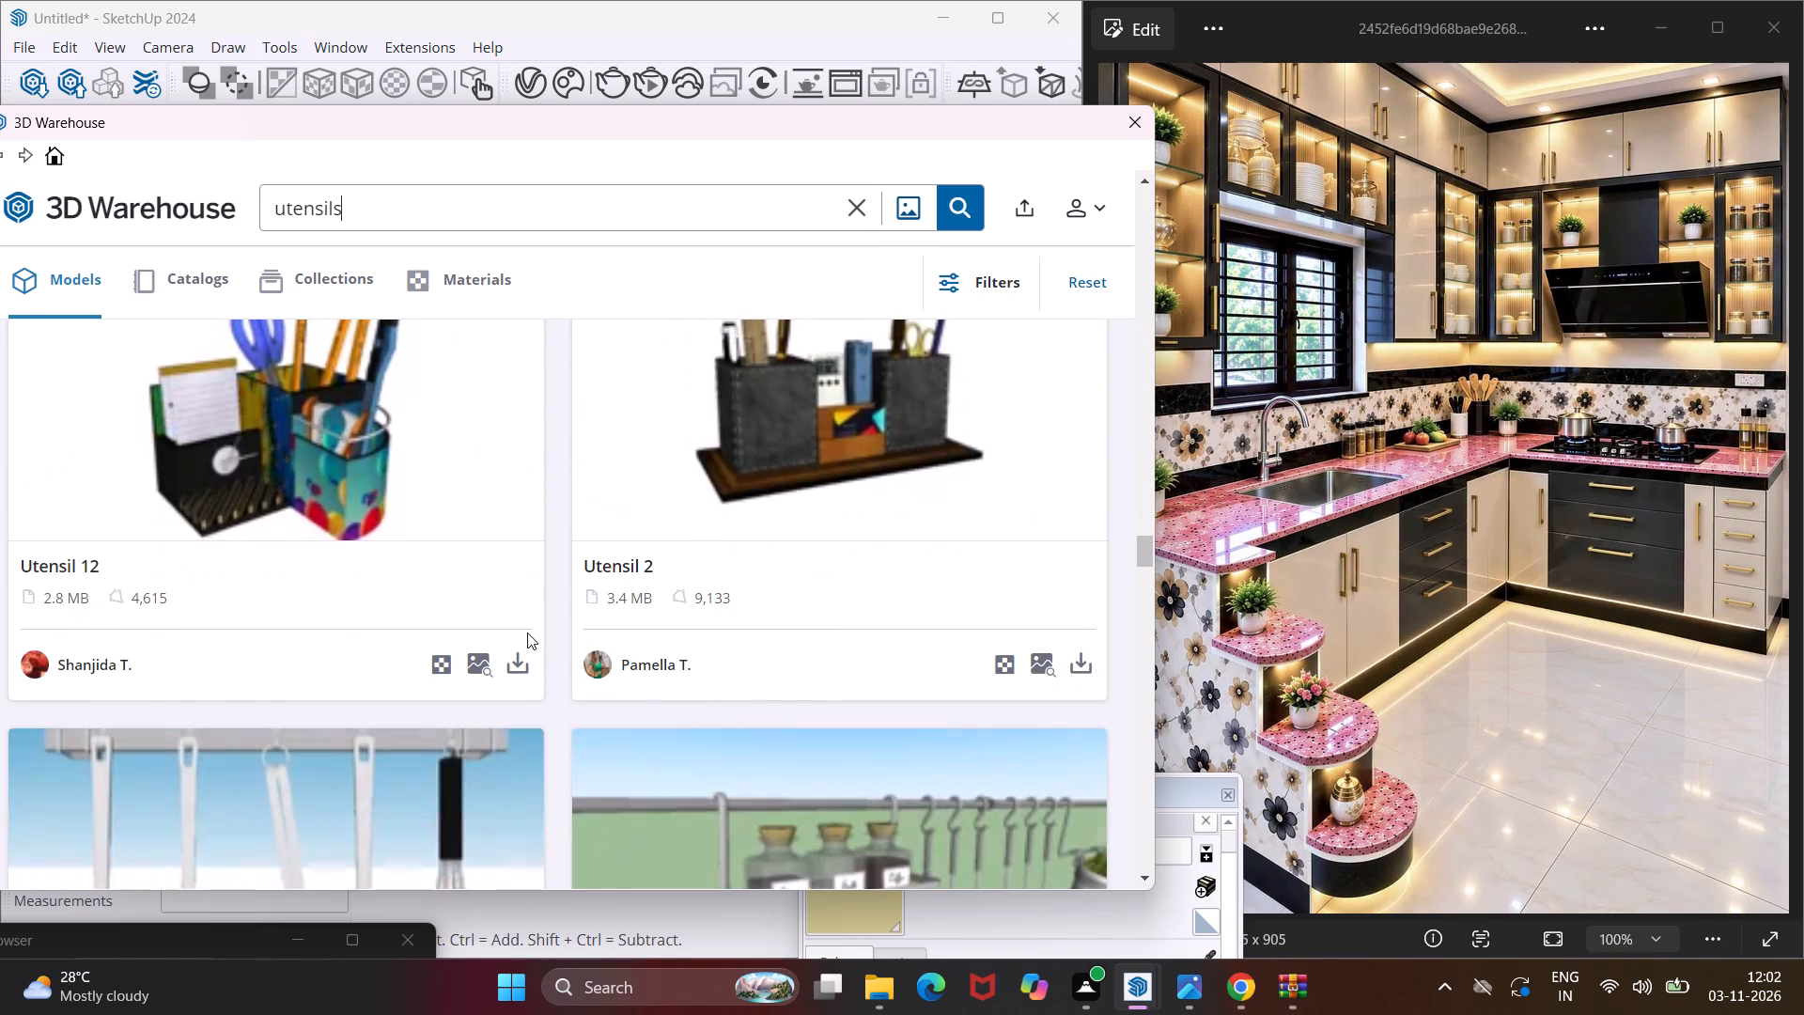
scroll(527, 632, "down", 10)
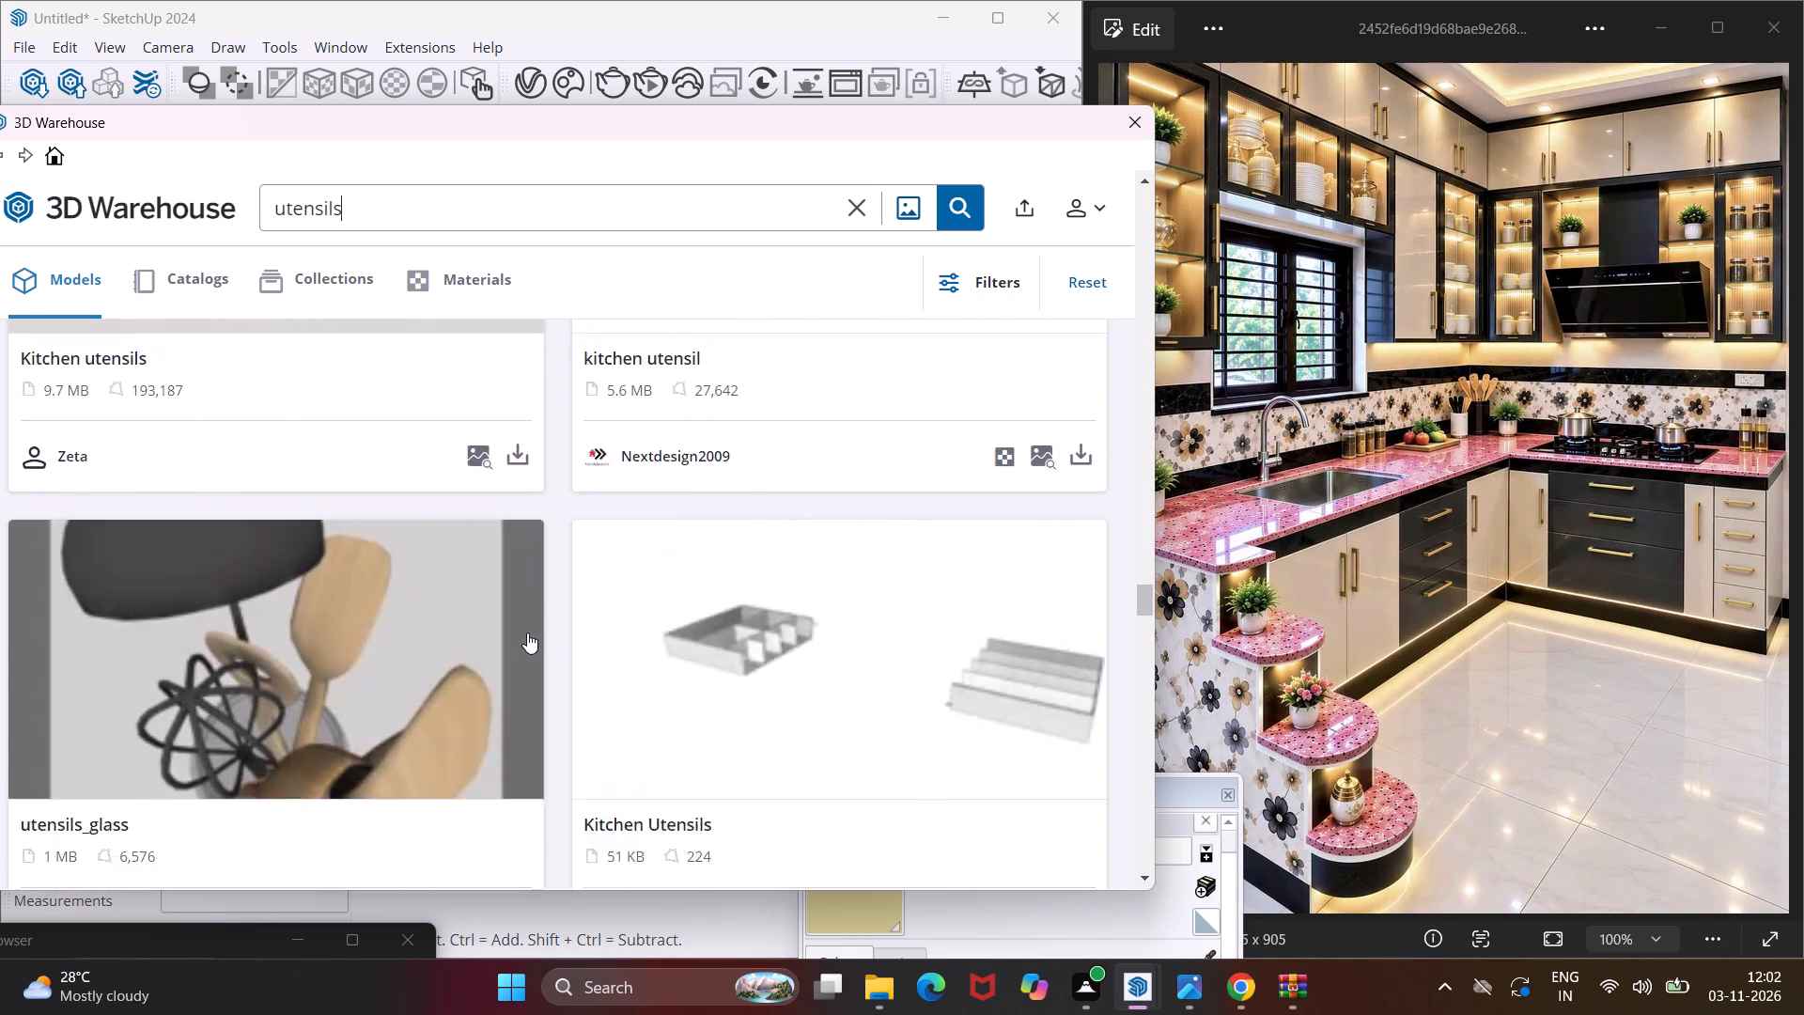
scroll(527, 632, "down", 6)
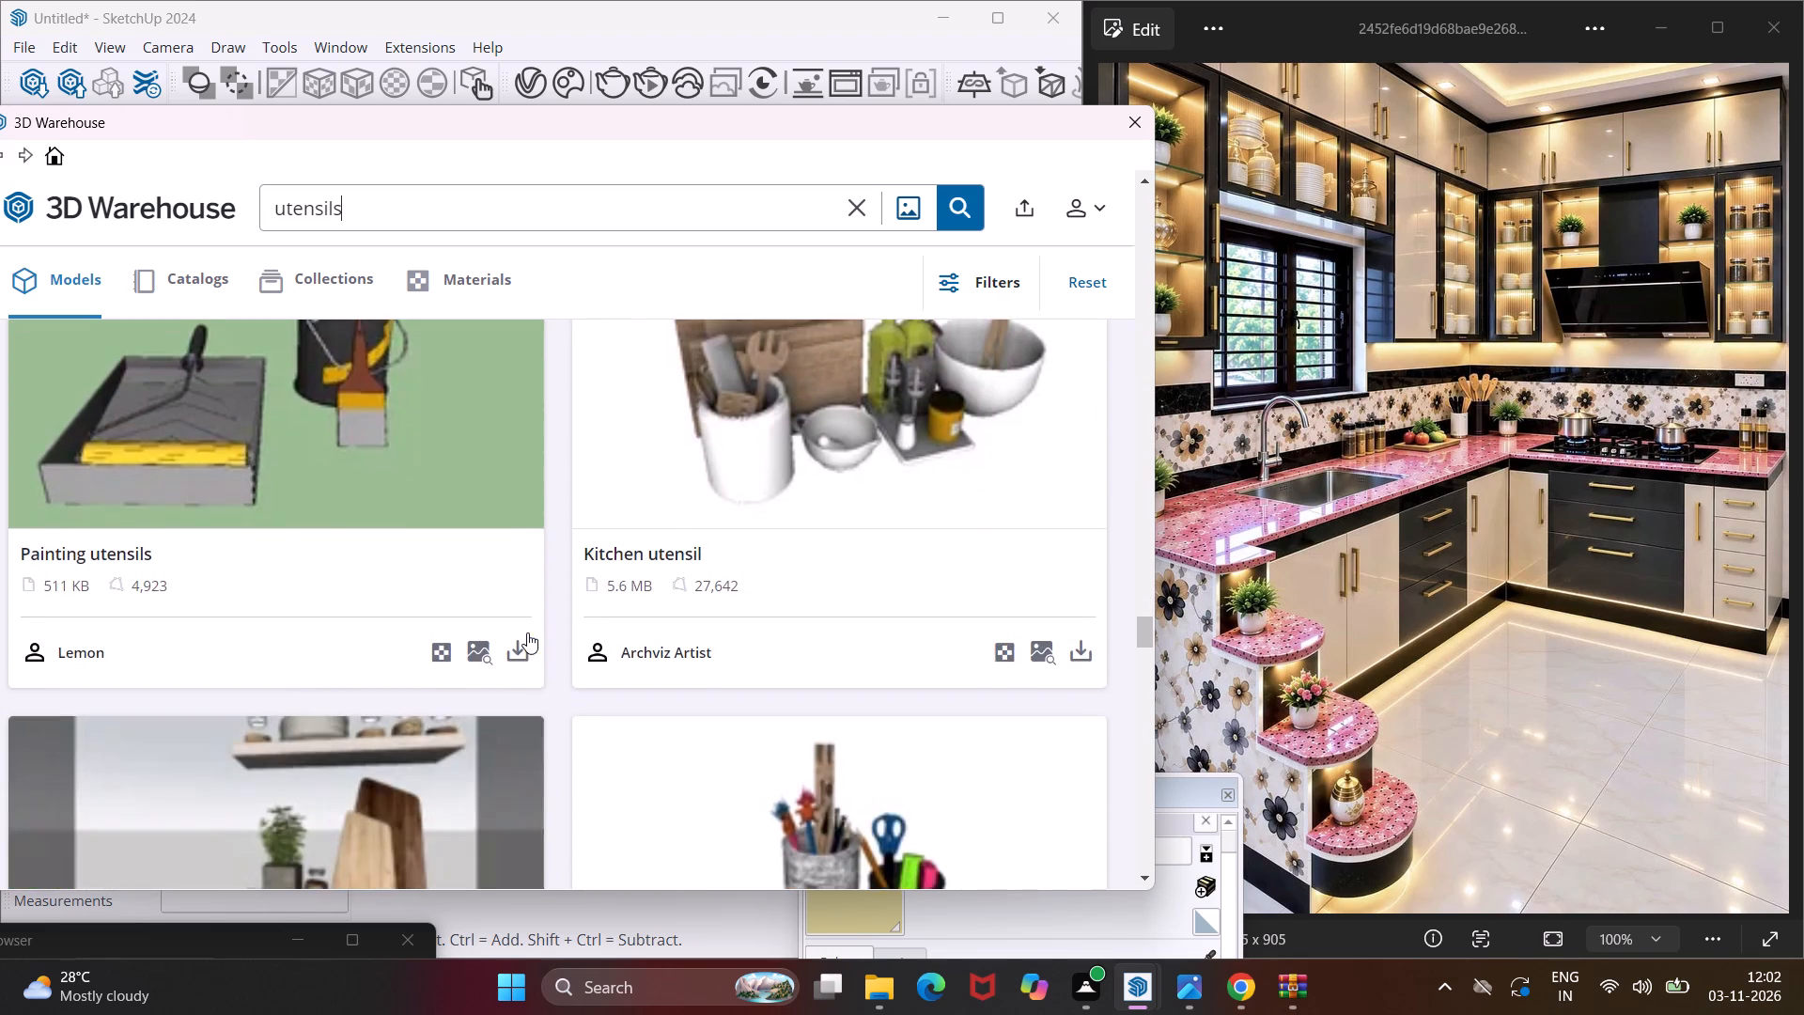
scroll(527, 632, "down", 13)
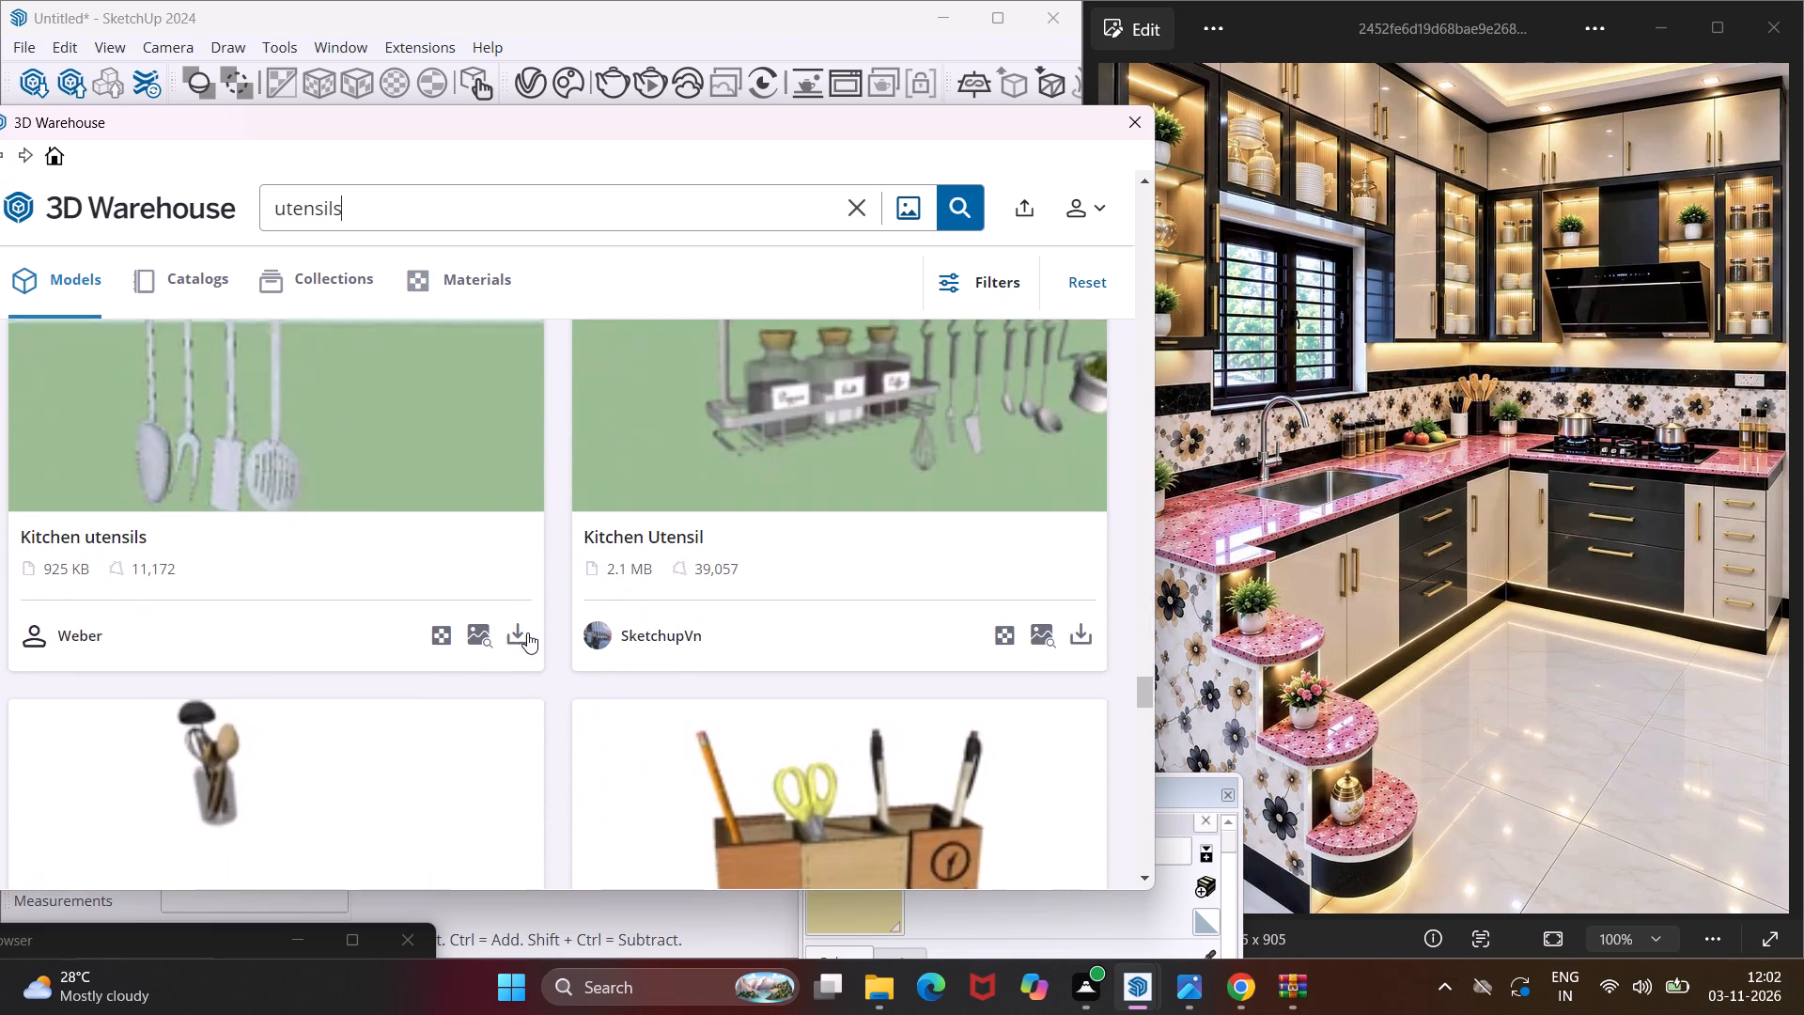
scroll(527, 632, "down", 7)
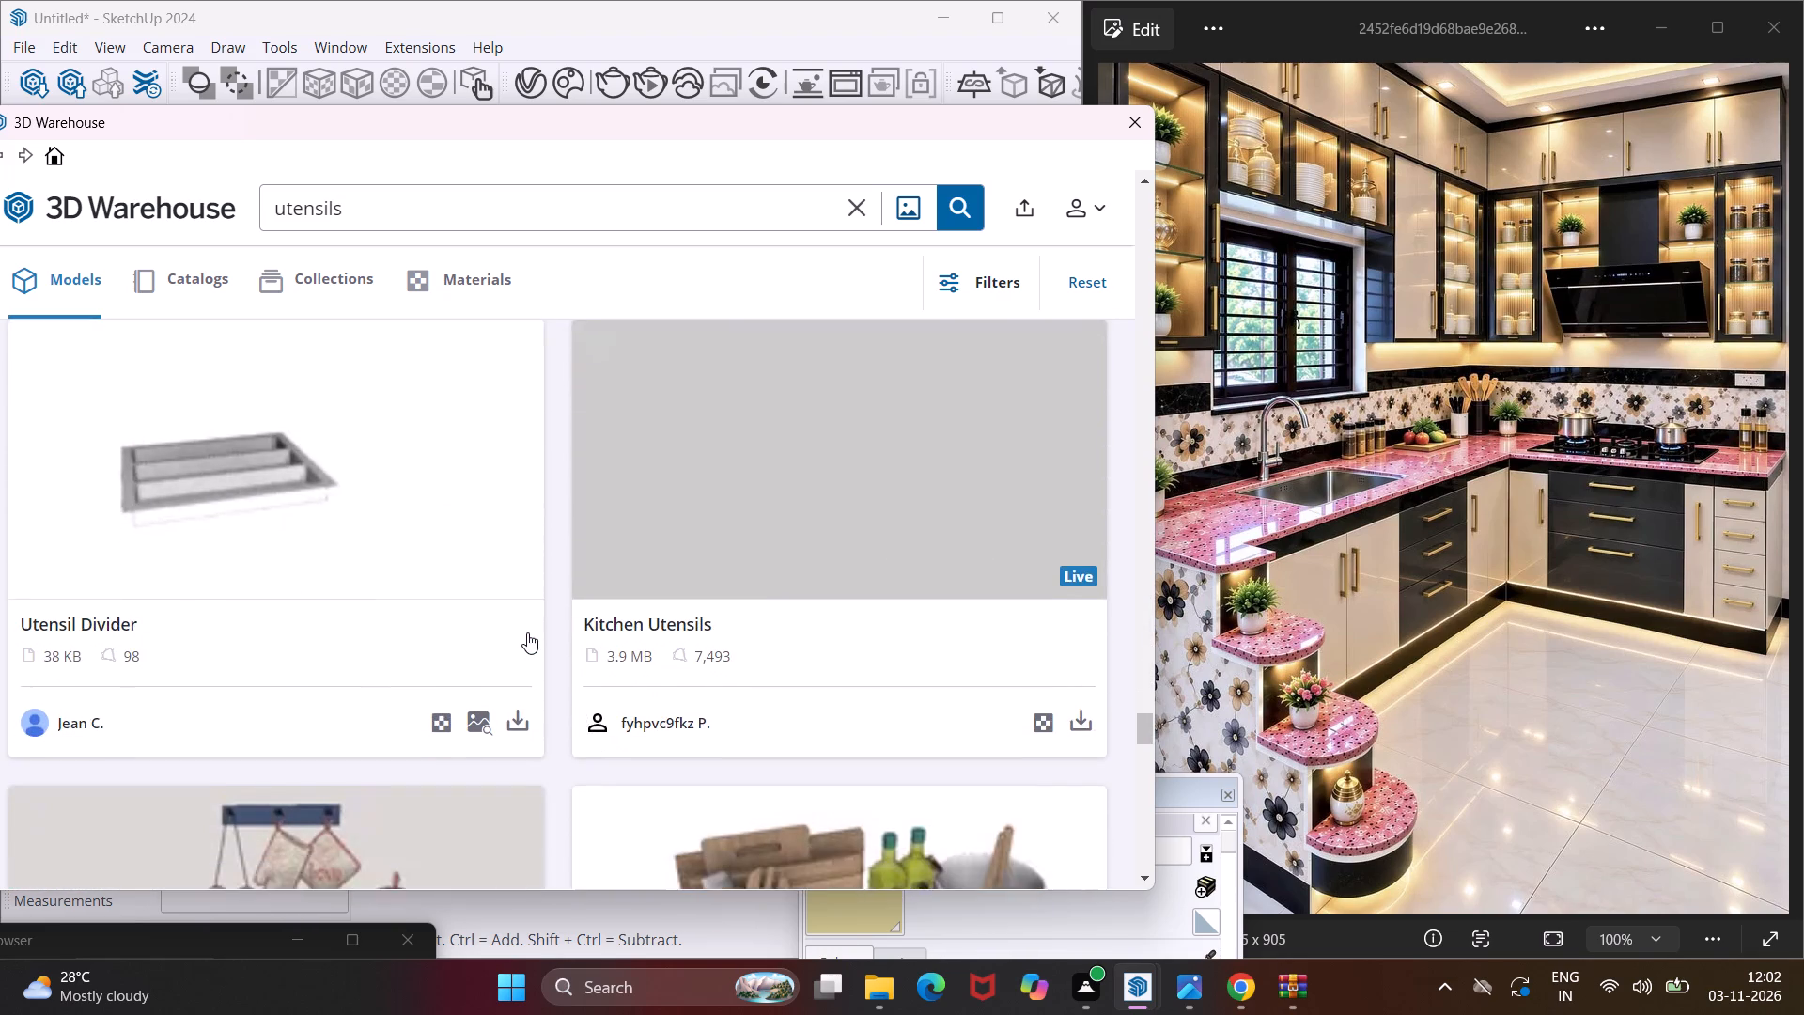
scroll(527, 632, "down", 3)
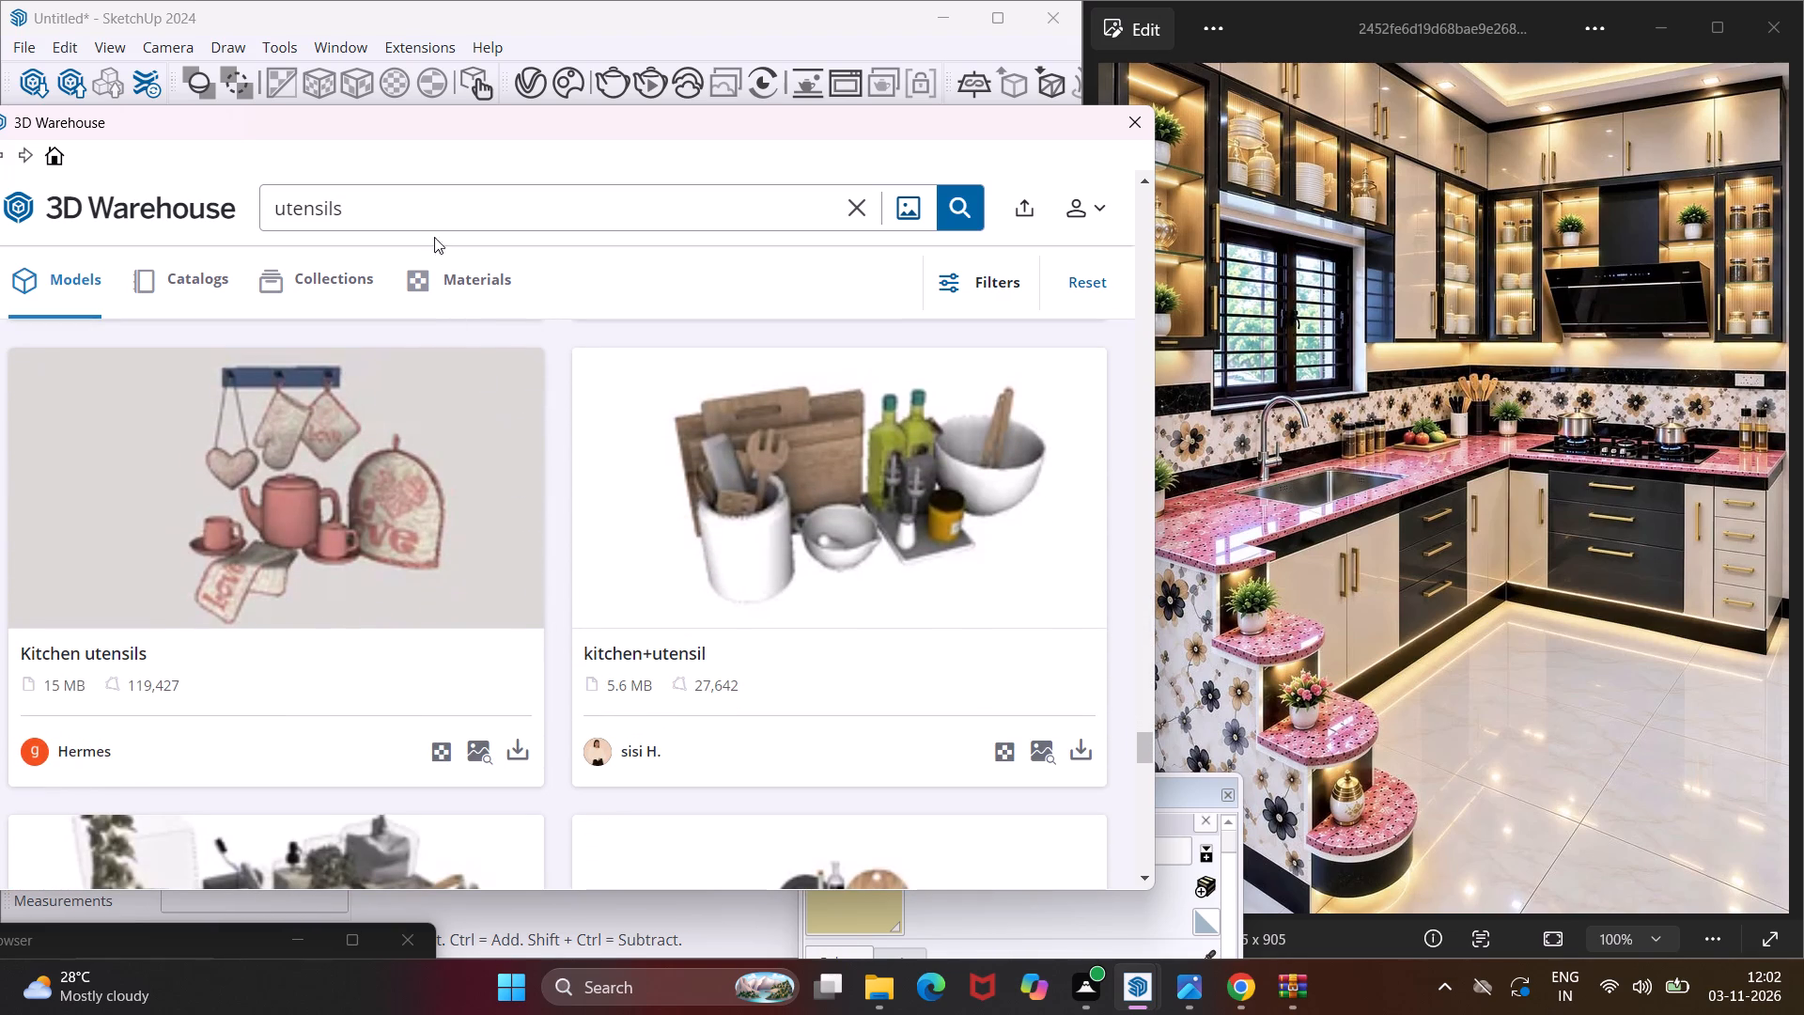
Replace the 3D Warehouse search term with "handle" and search for handle models.
left_click(428, 213)
key("BackSpace")
key("BackSpace")
key("BackSpace")
key("BackSpace")
key("BackSpace")
key("BackSpace")
key("BackSpace")
key("BackSpace")
key("BackSpace")
key("BackSpace")
key("BackSpace")
key("BackSpace")
key("BackSpace")
key("BackSpace")
key("BackSpace")
key("BackSpace")
key("BackSpace")
key("BackSpace")
key("BackSpace")
key("BackSpace")
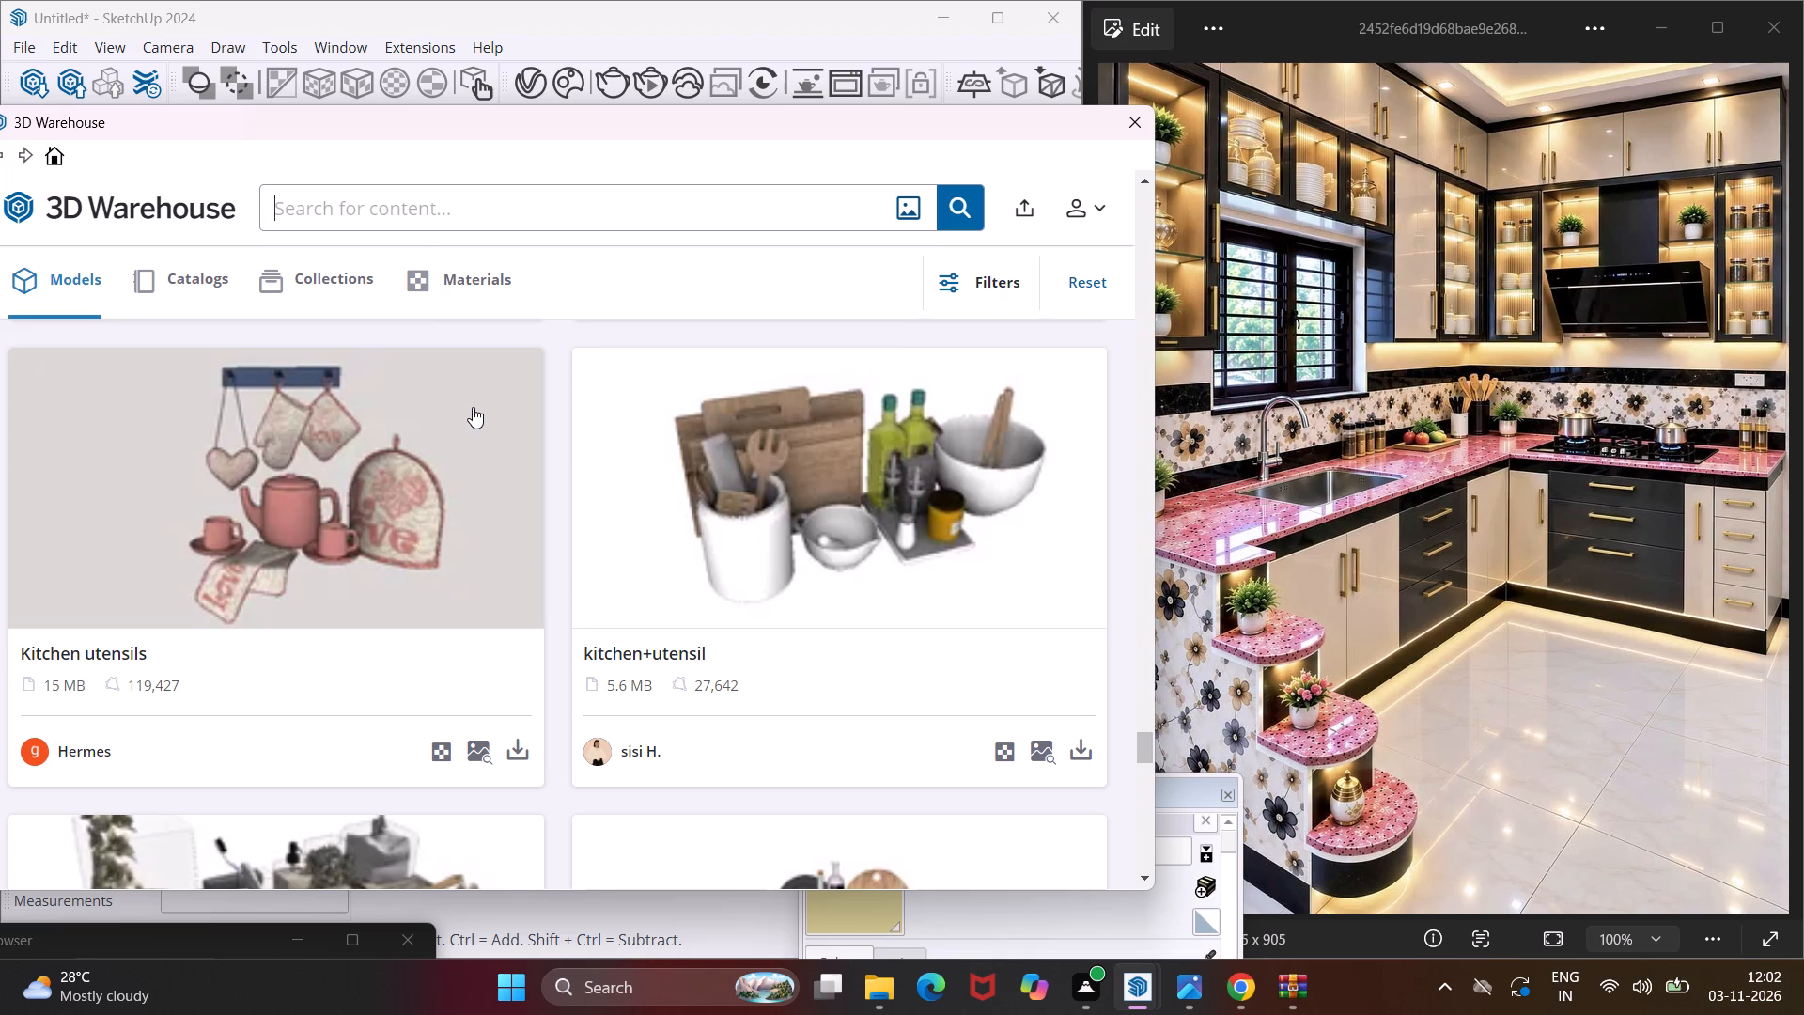
left_click(398, 188)
type("handl")
key("e")
key("Return")
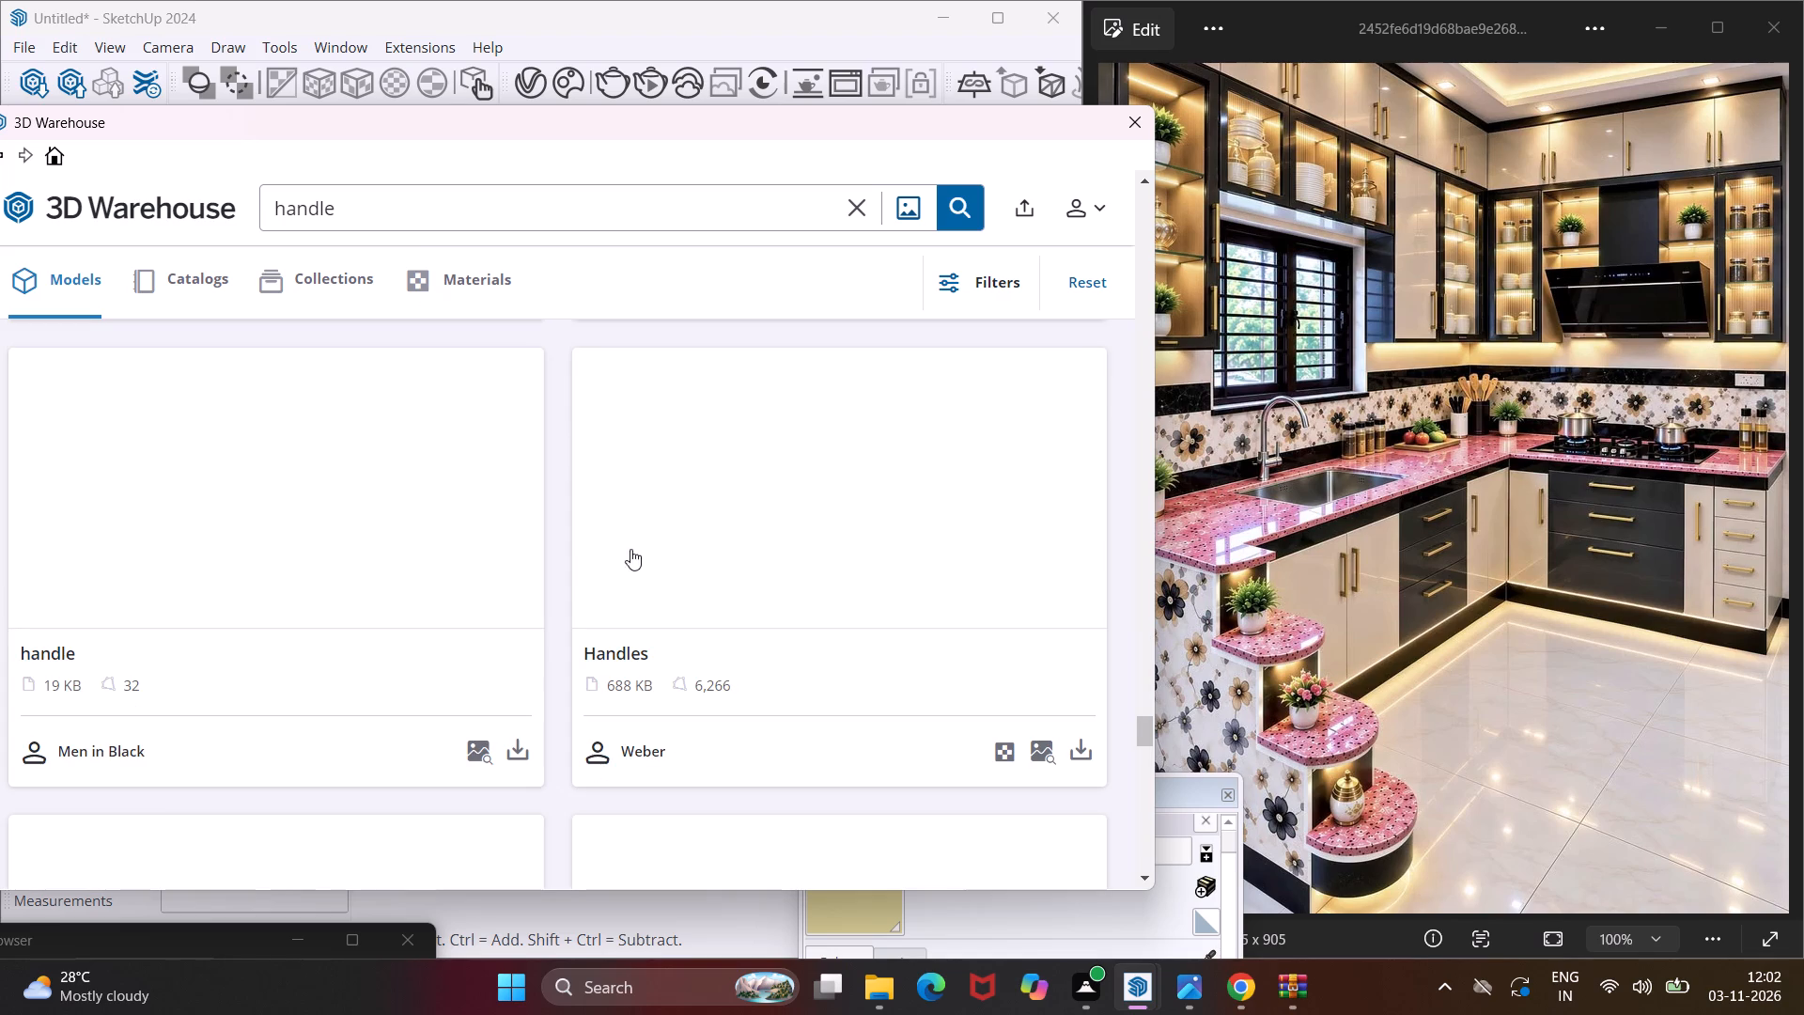
scroll(483, 601, "down", 2)
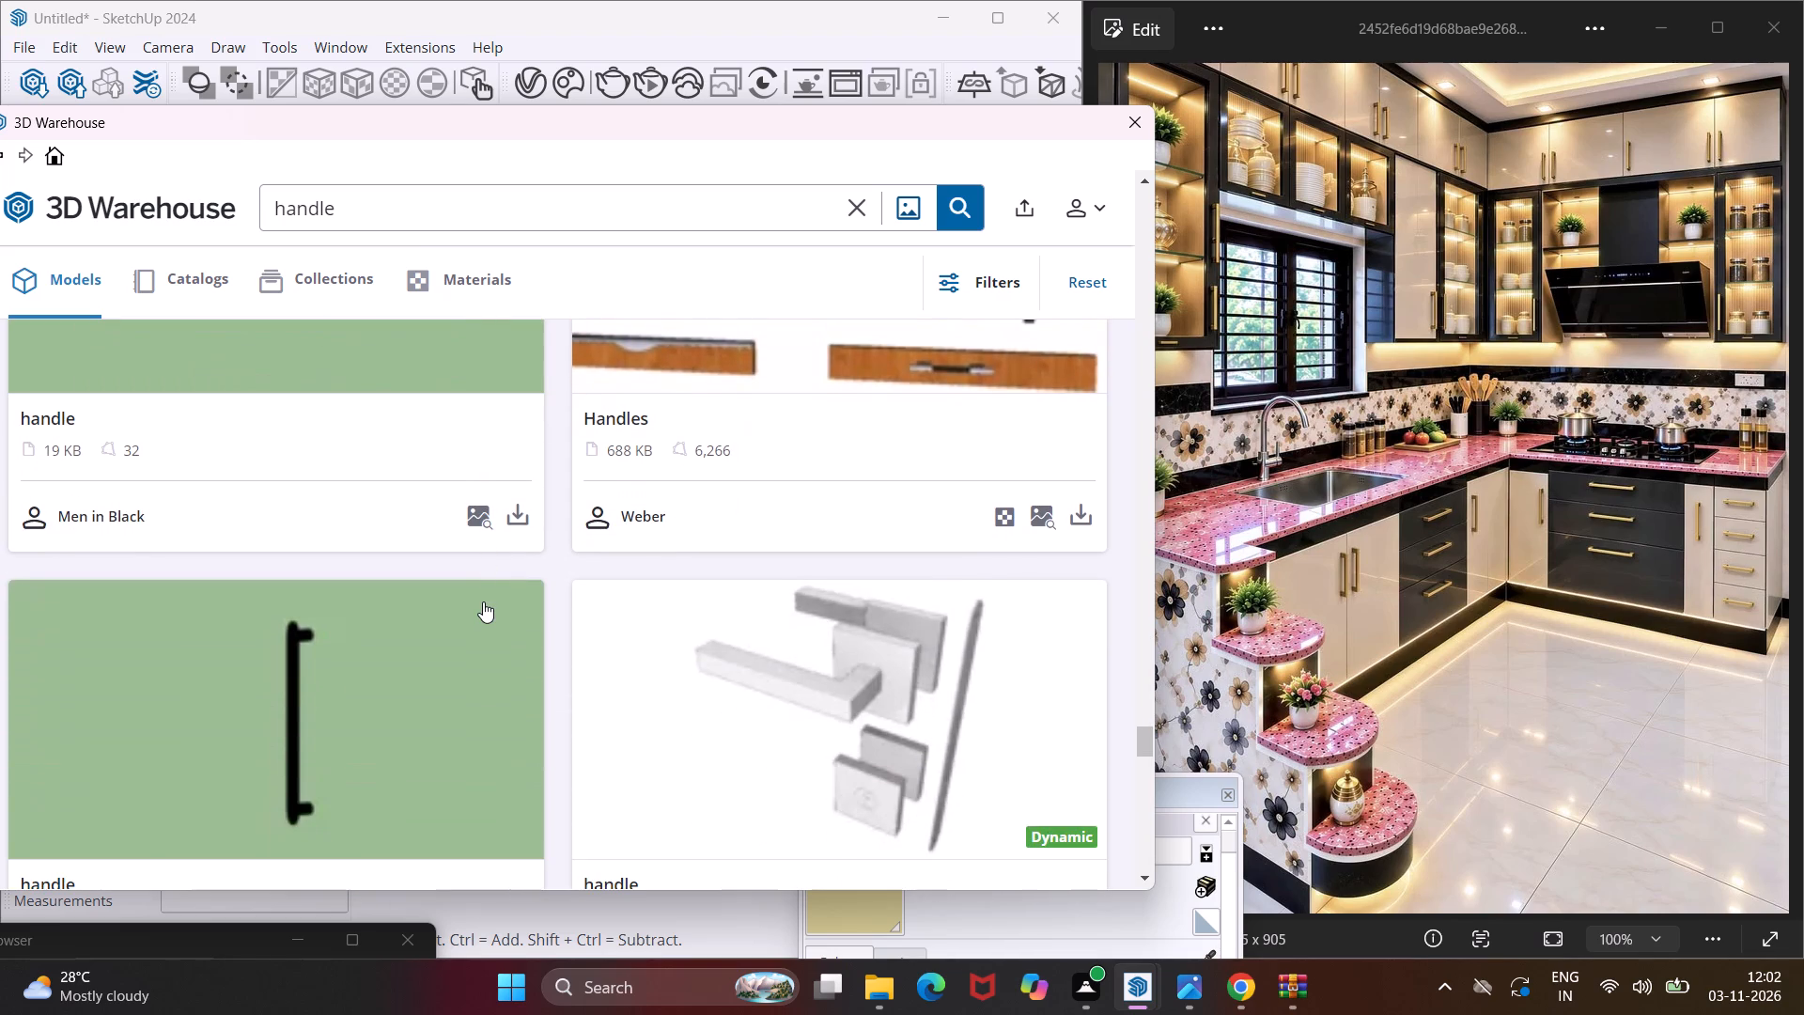
scroll(481, 601, "up", 2)
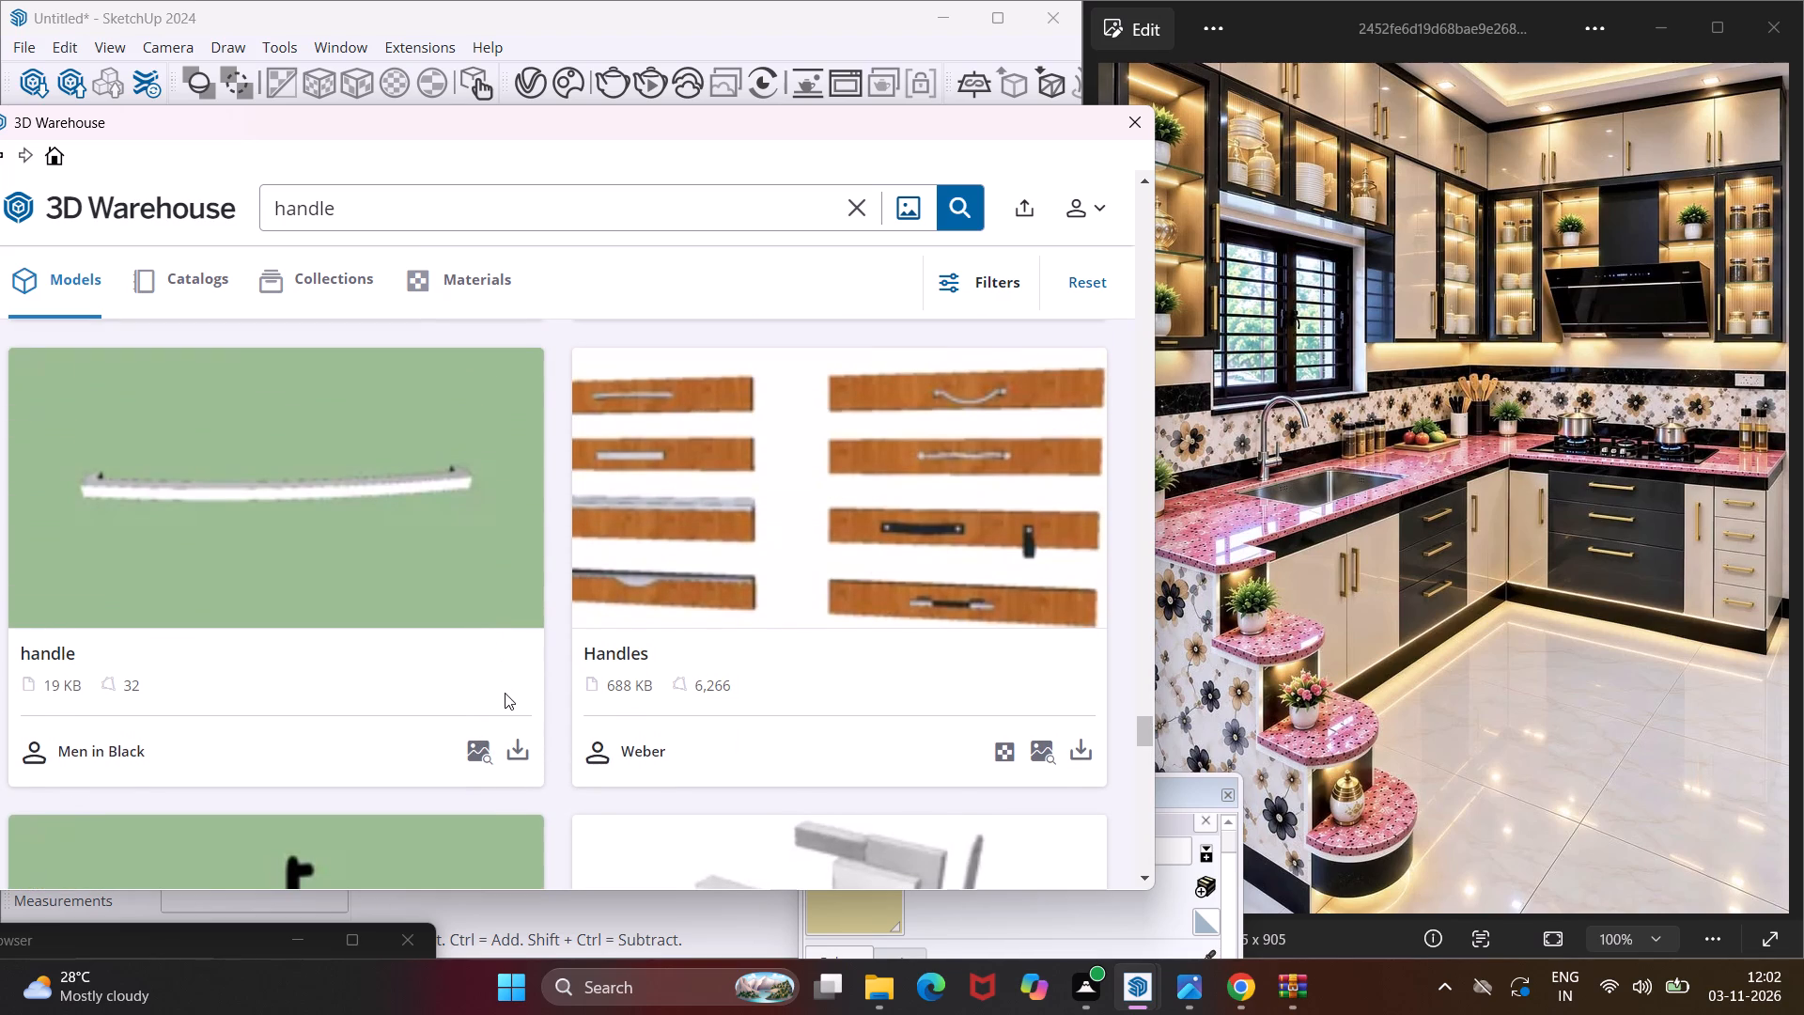
Load the slim, slightly curved 19 KB "handle" model from the search results and place it on the kitchen floor.
scroll(503, 711, "down", 8)
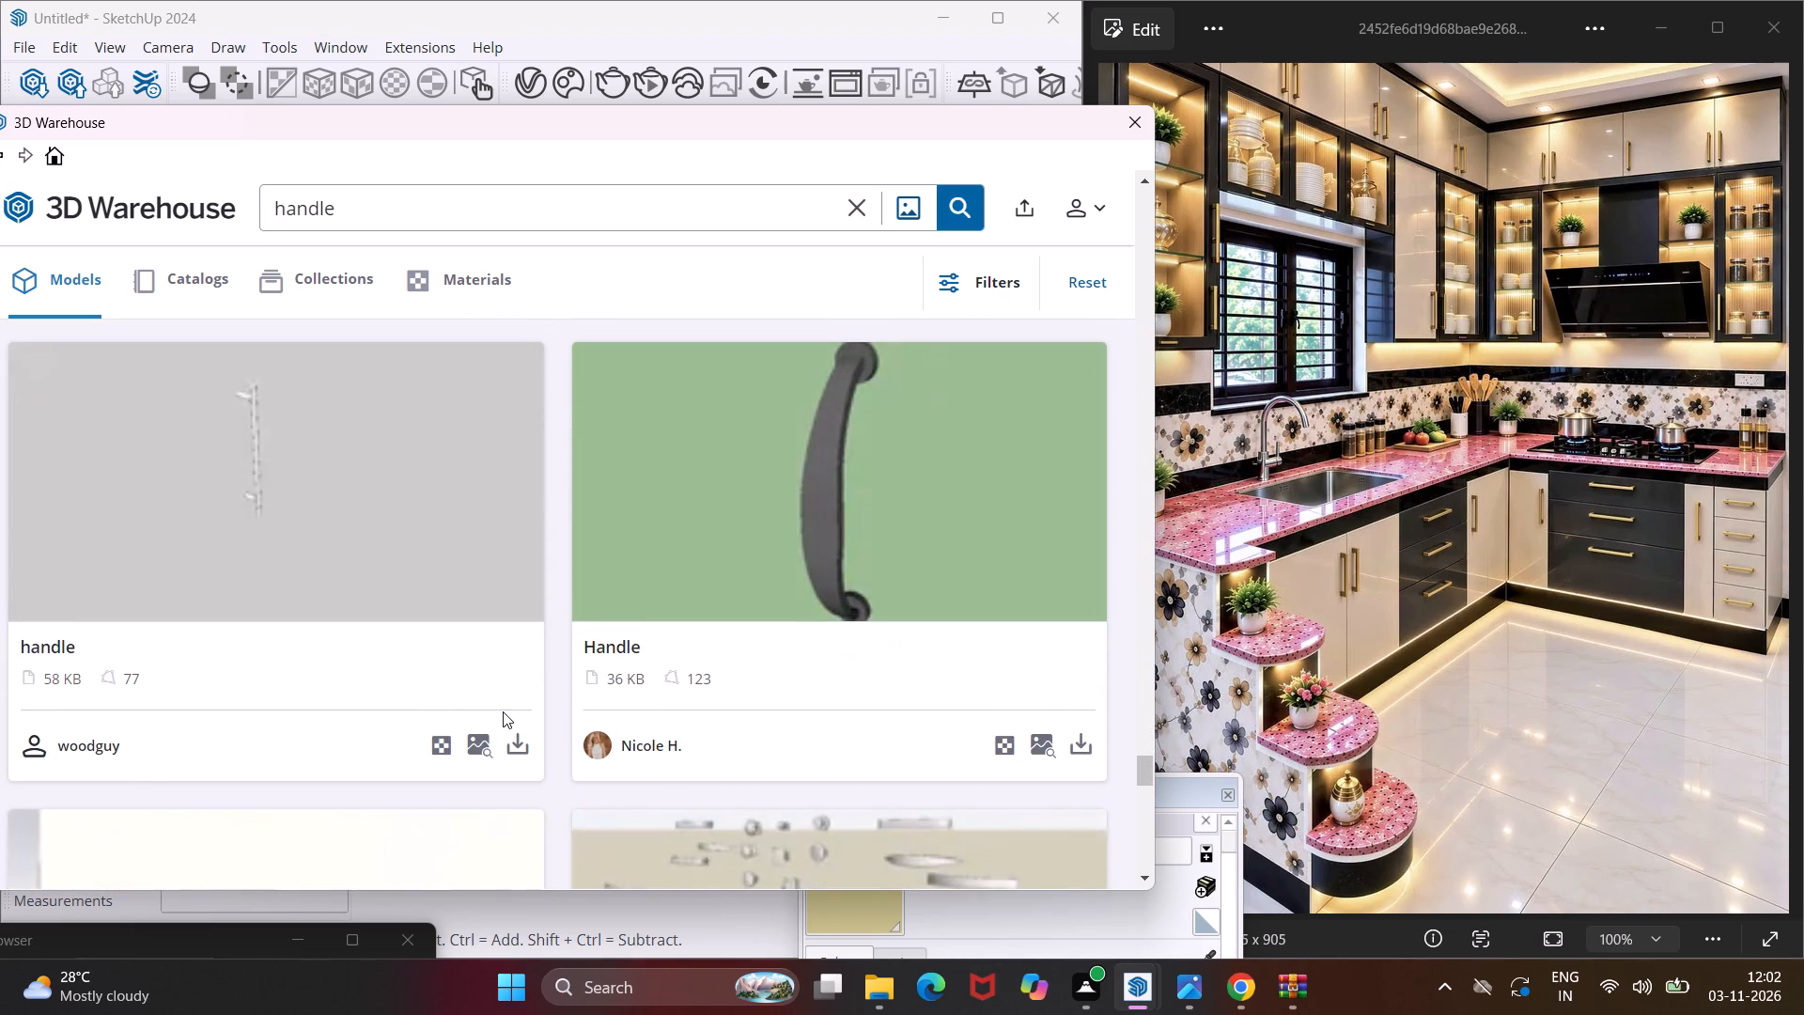
scroll(503, 711, "up", 7)
scroll(503, 711, "down", 1)
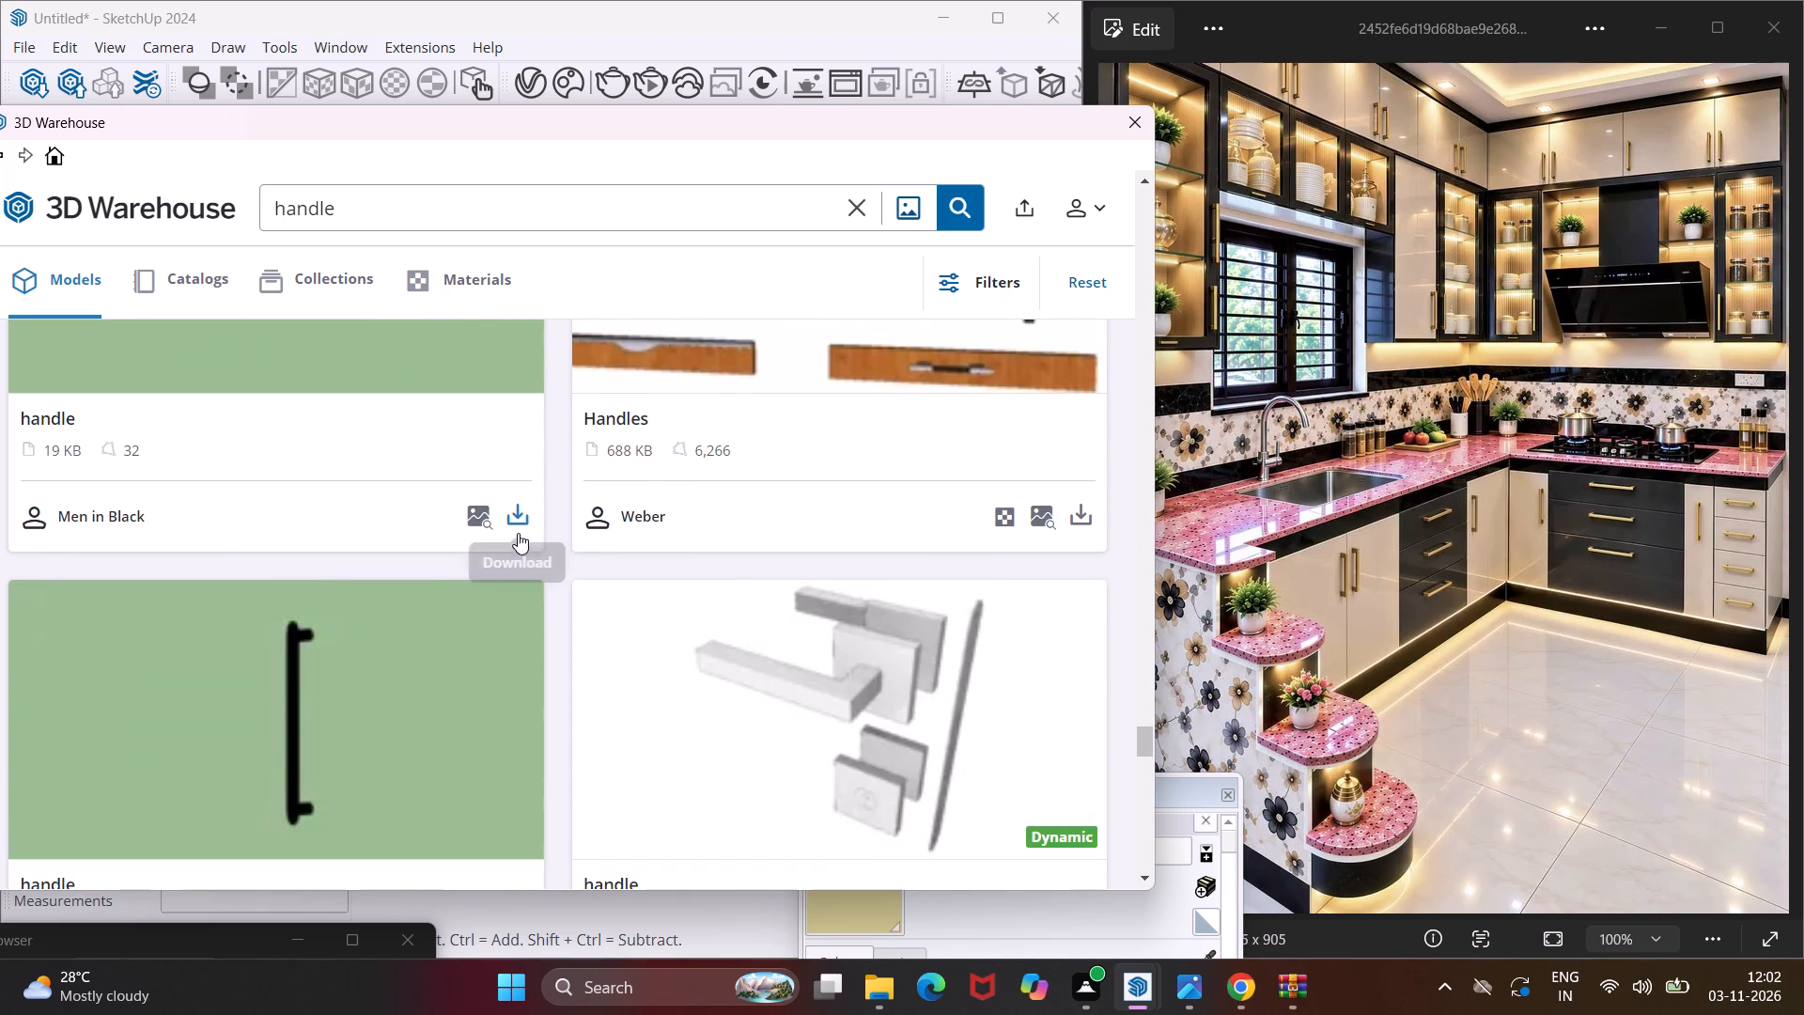
left_click(517, 523)
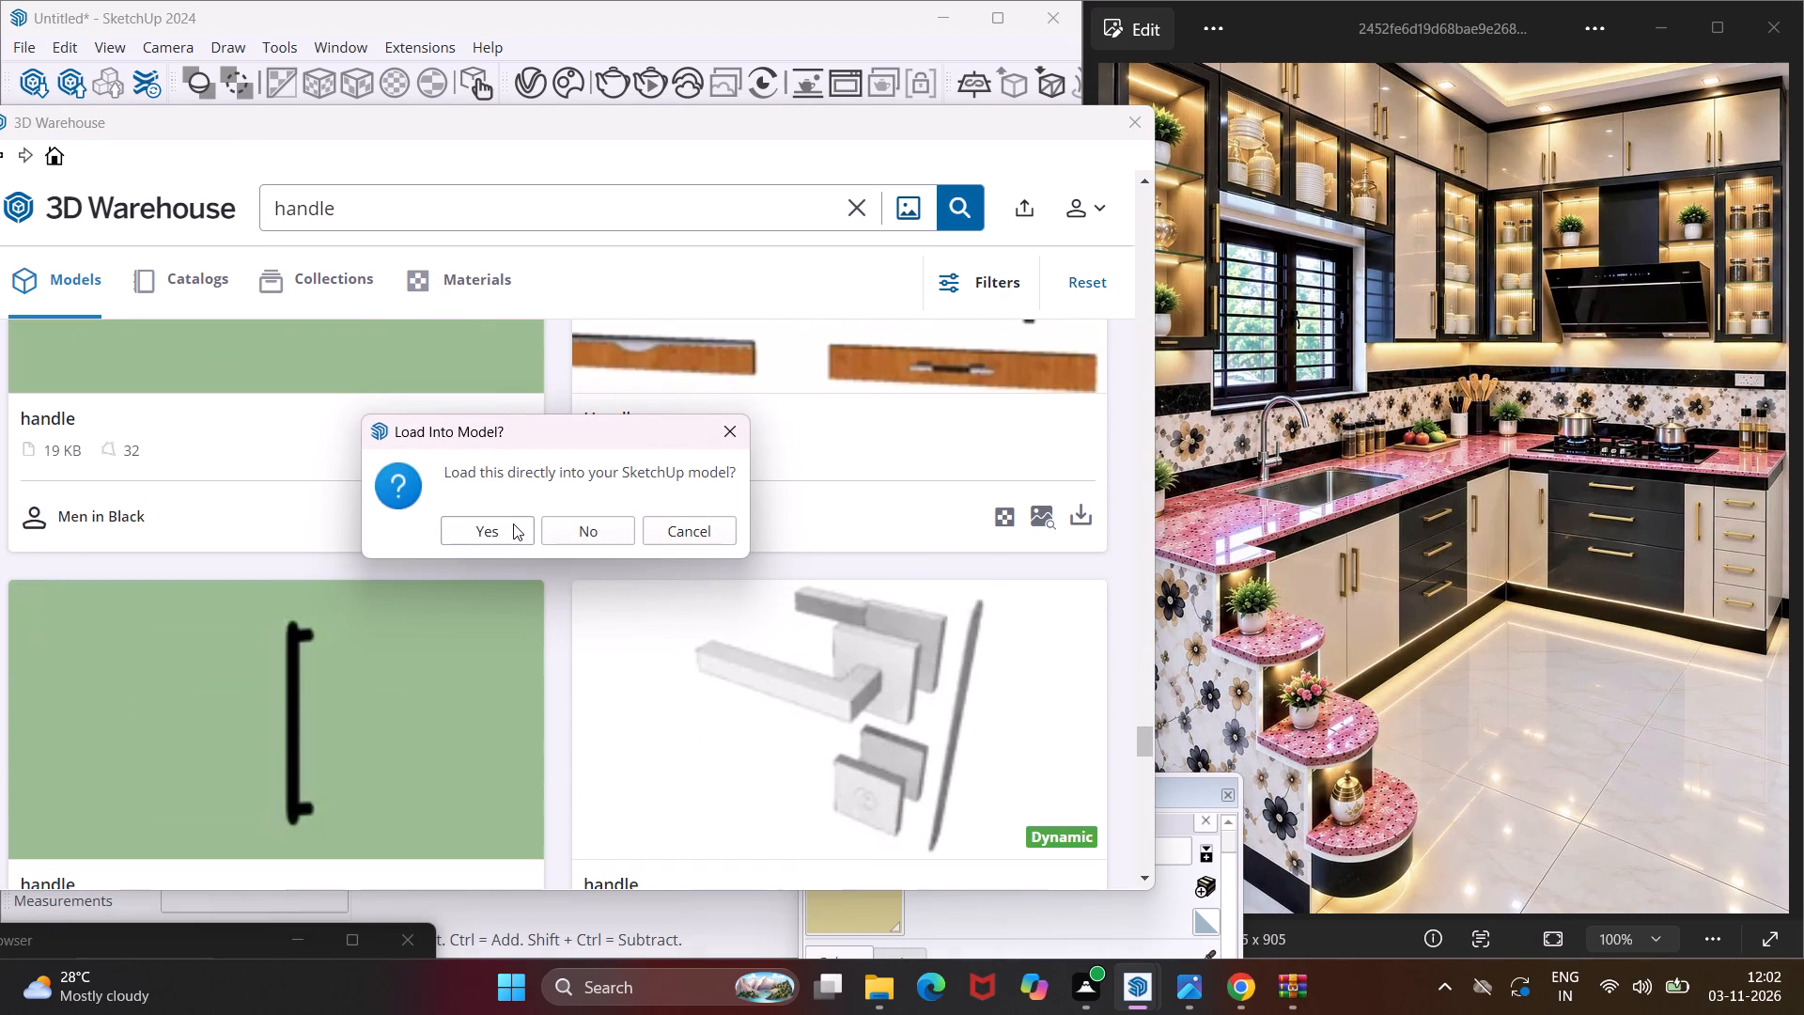
left_click(513, 523)
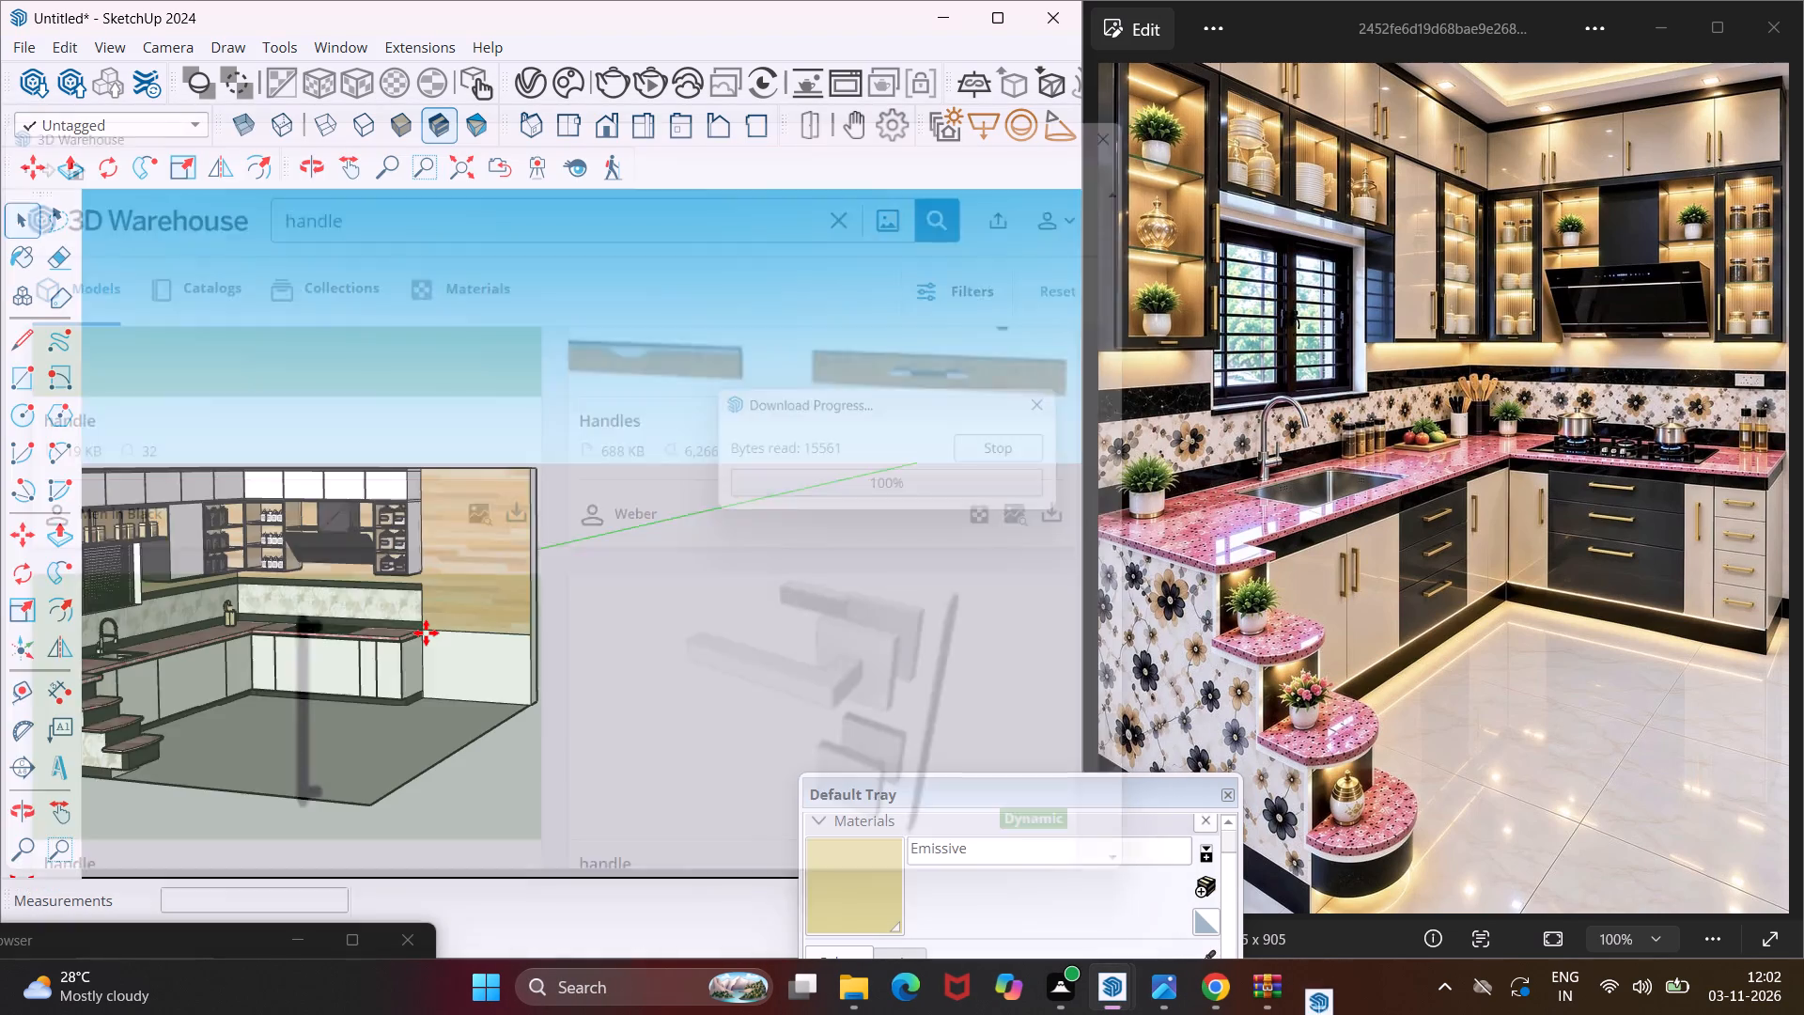
scroll(437, 551, "down", 4)
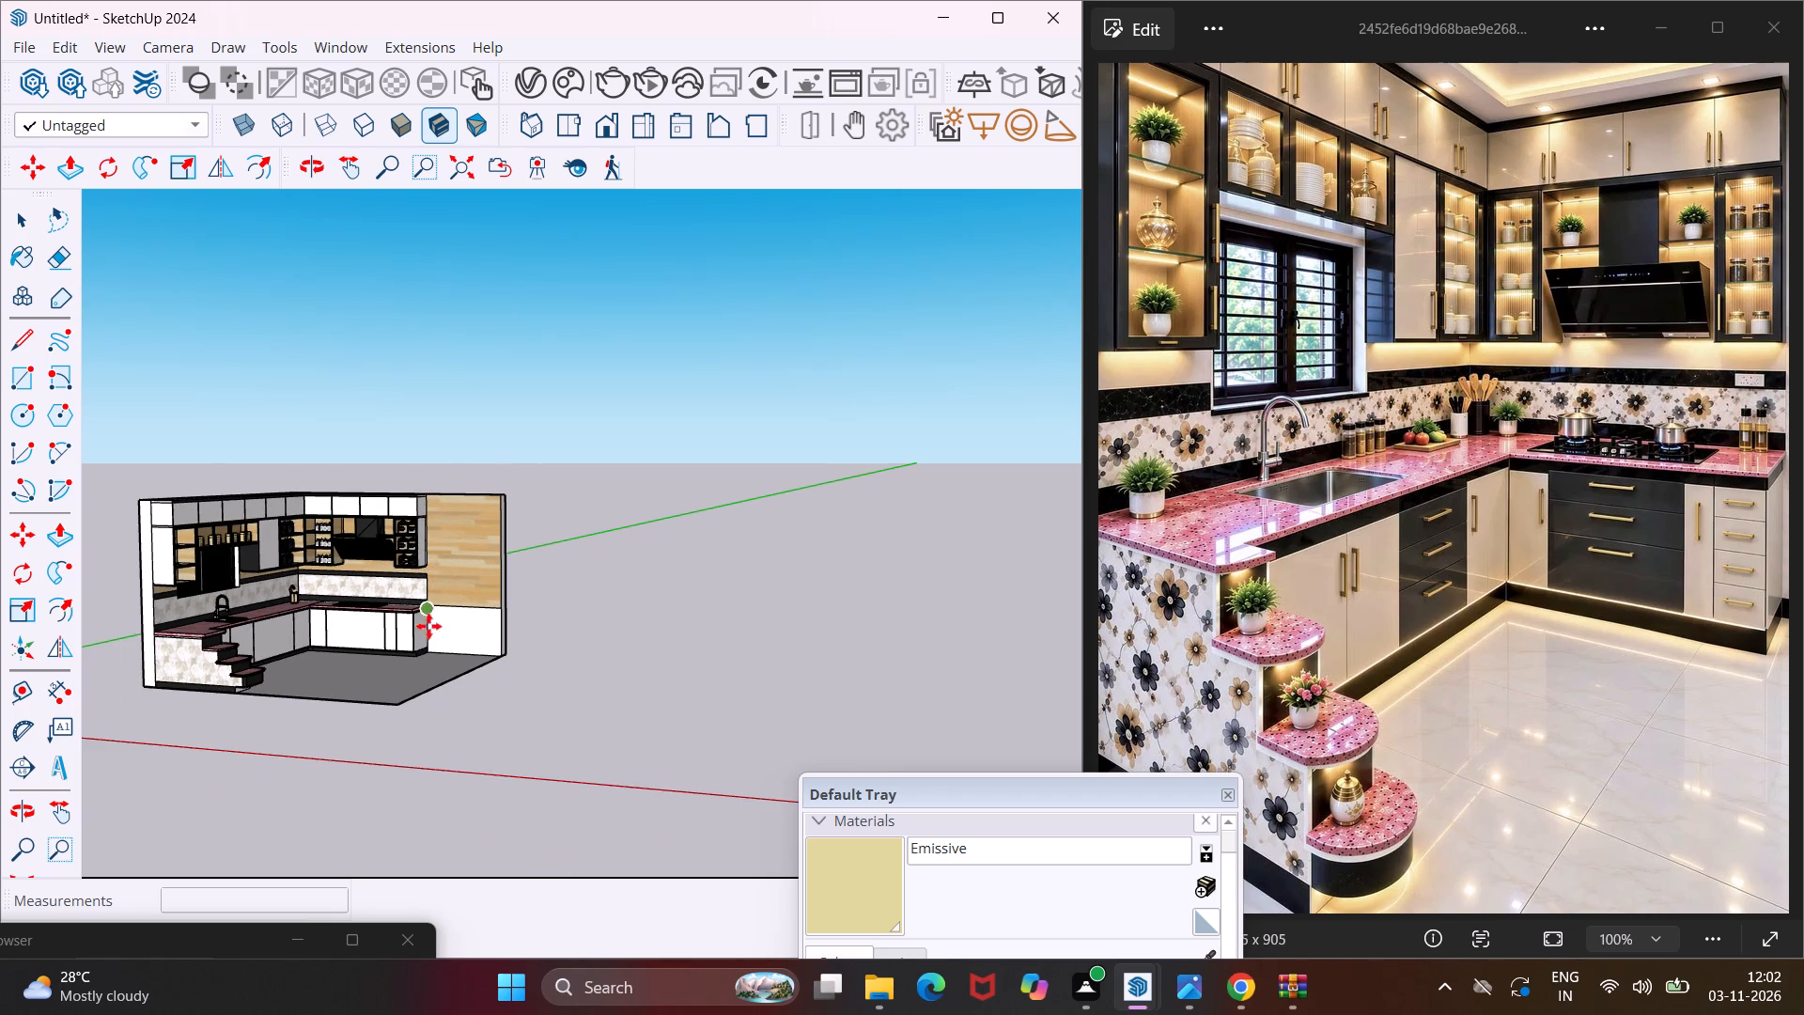
scroll(419, 643, "up", 8)
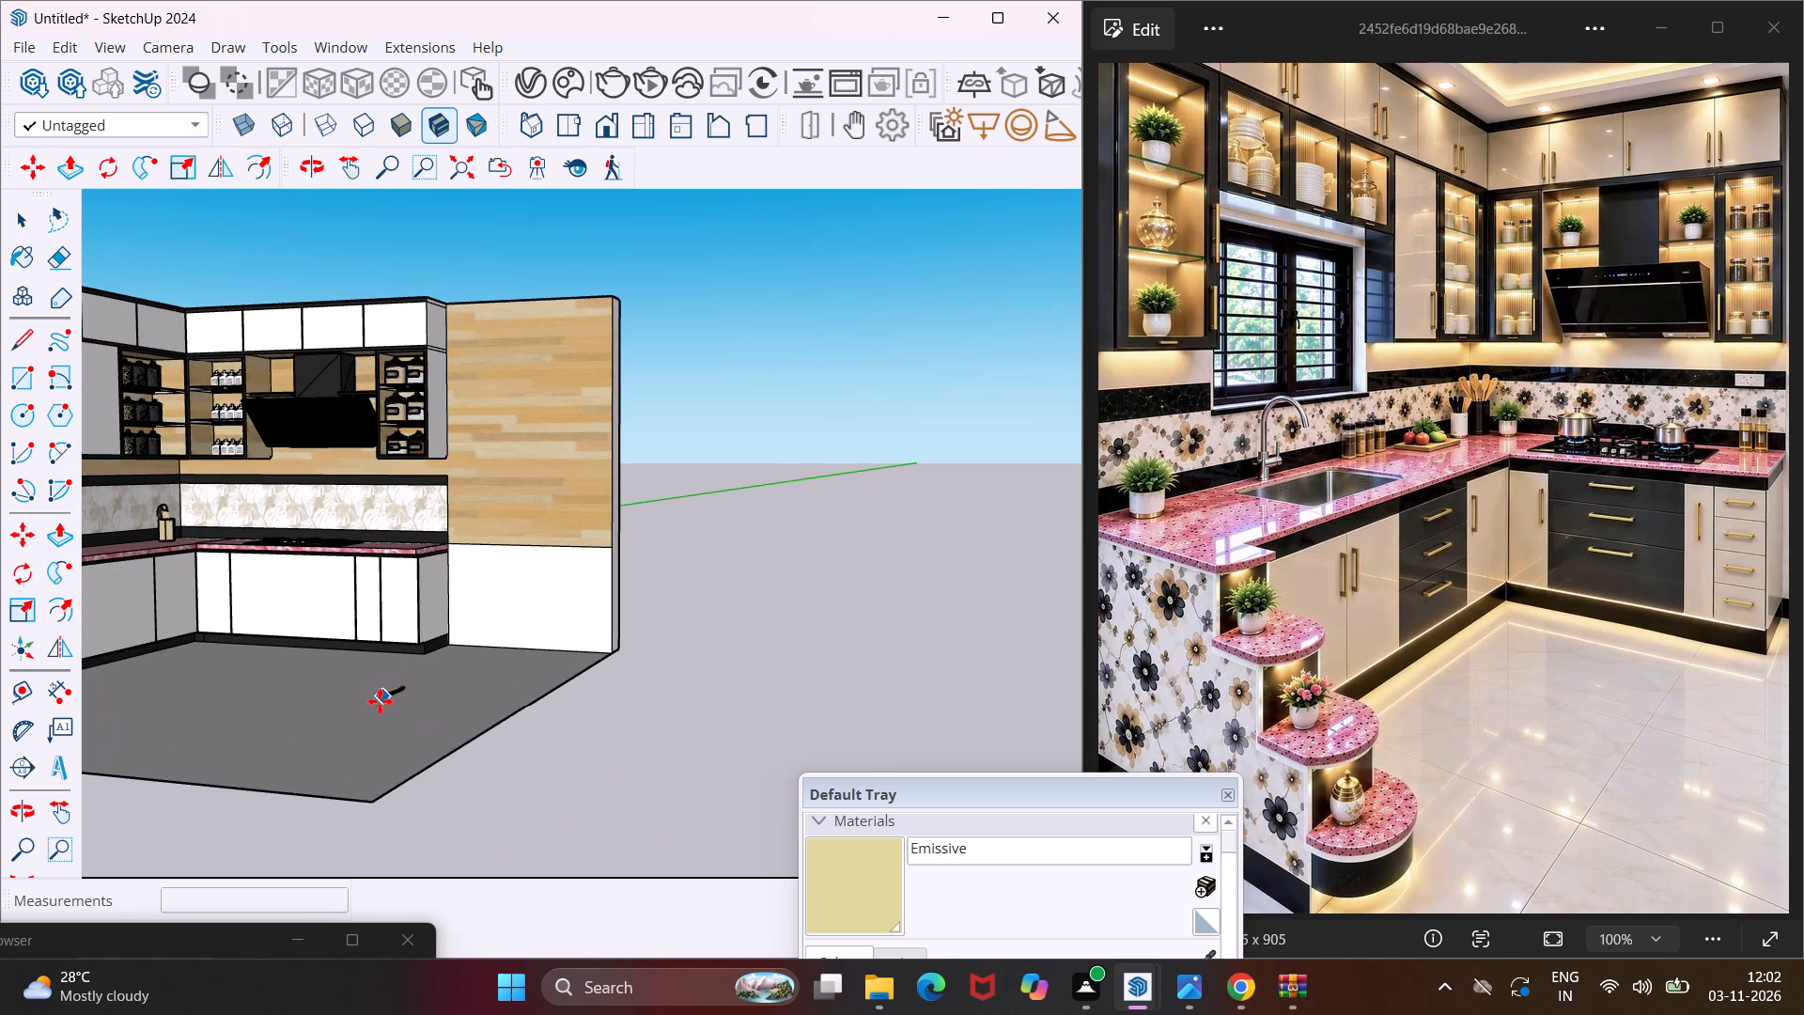
left_click(374, 706)
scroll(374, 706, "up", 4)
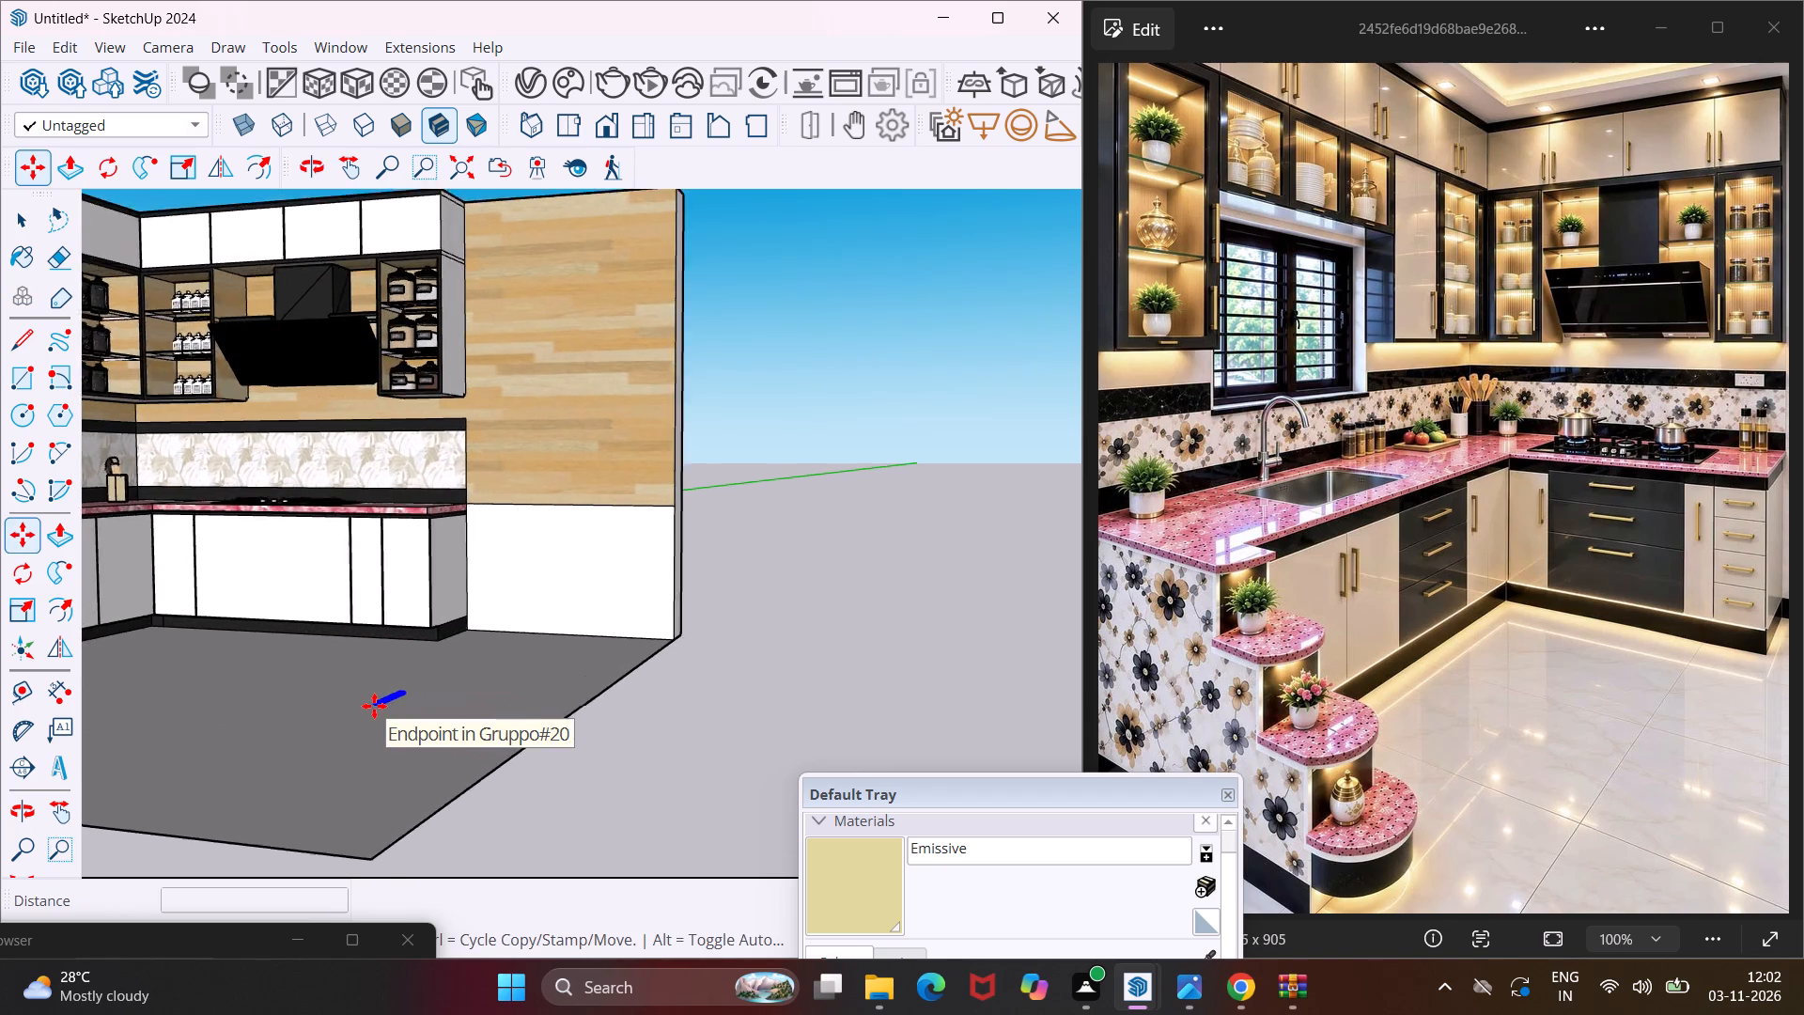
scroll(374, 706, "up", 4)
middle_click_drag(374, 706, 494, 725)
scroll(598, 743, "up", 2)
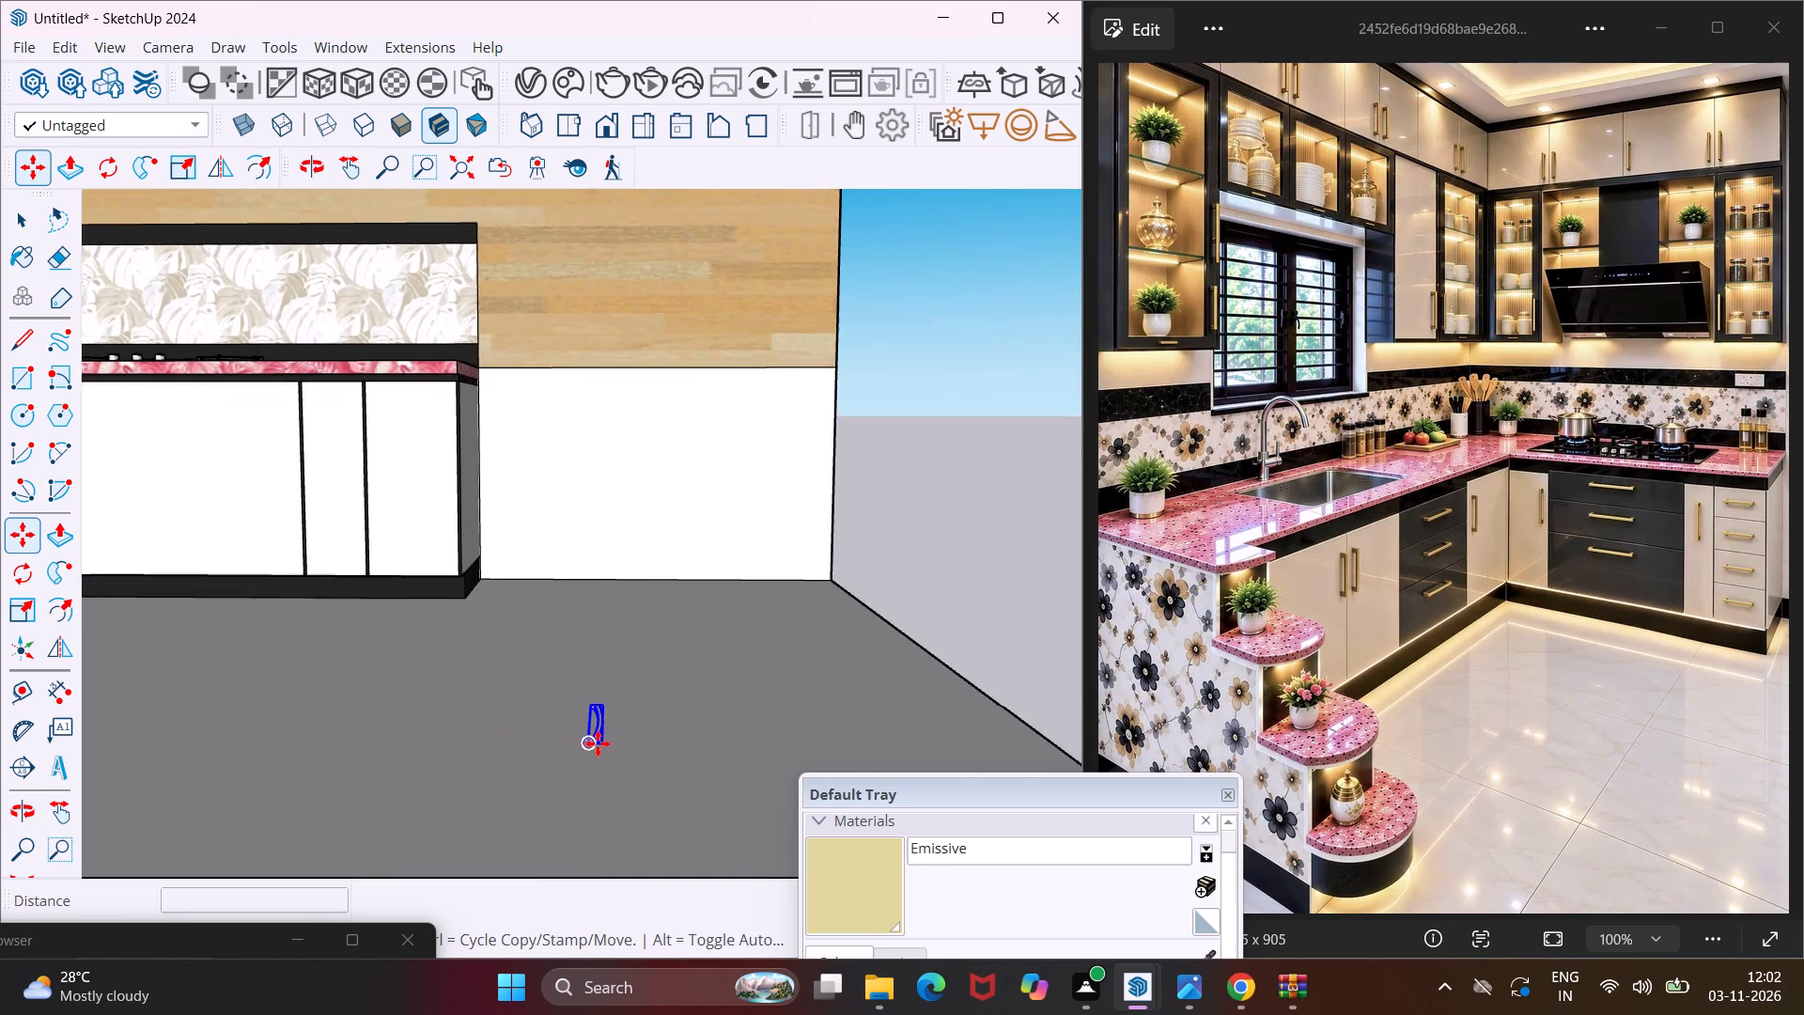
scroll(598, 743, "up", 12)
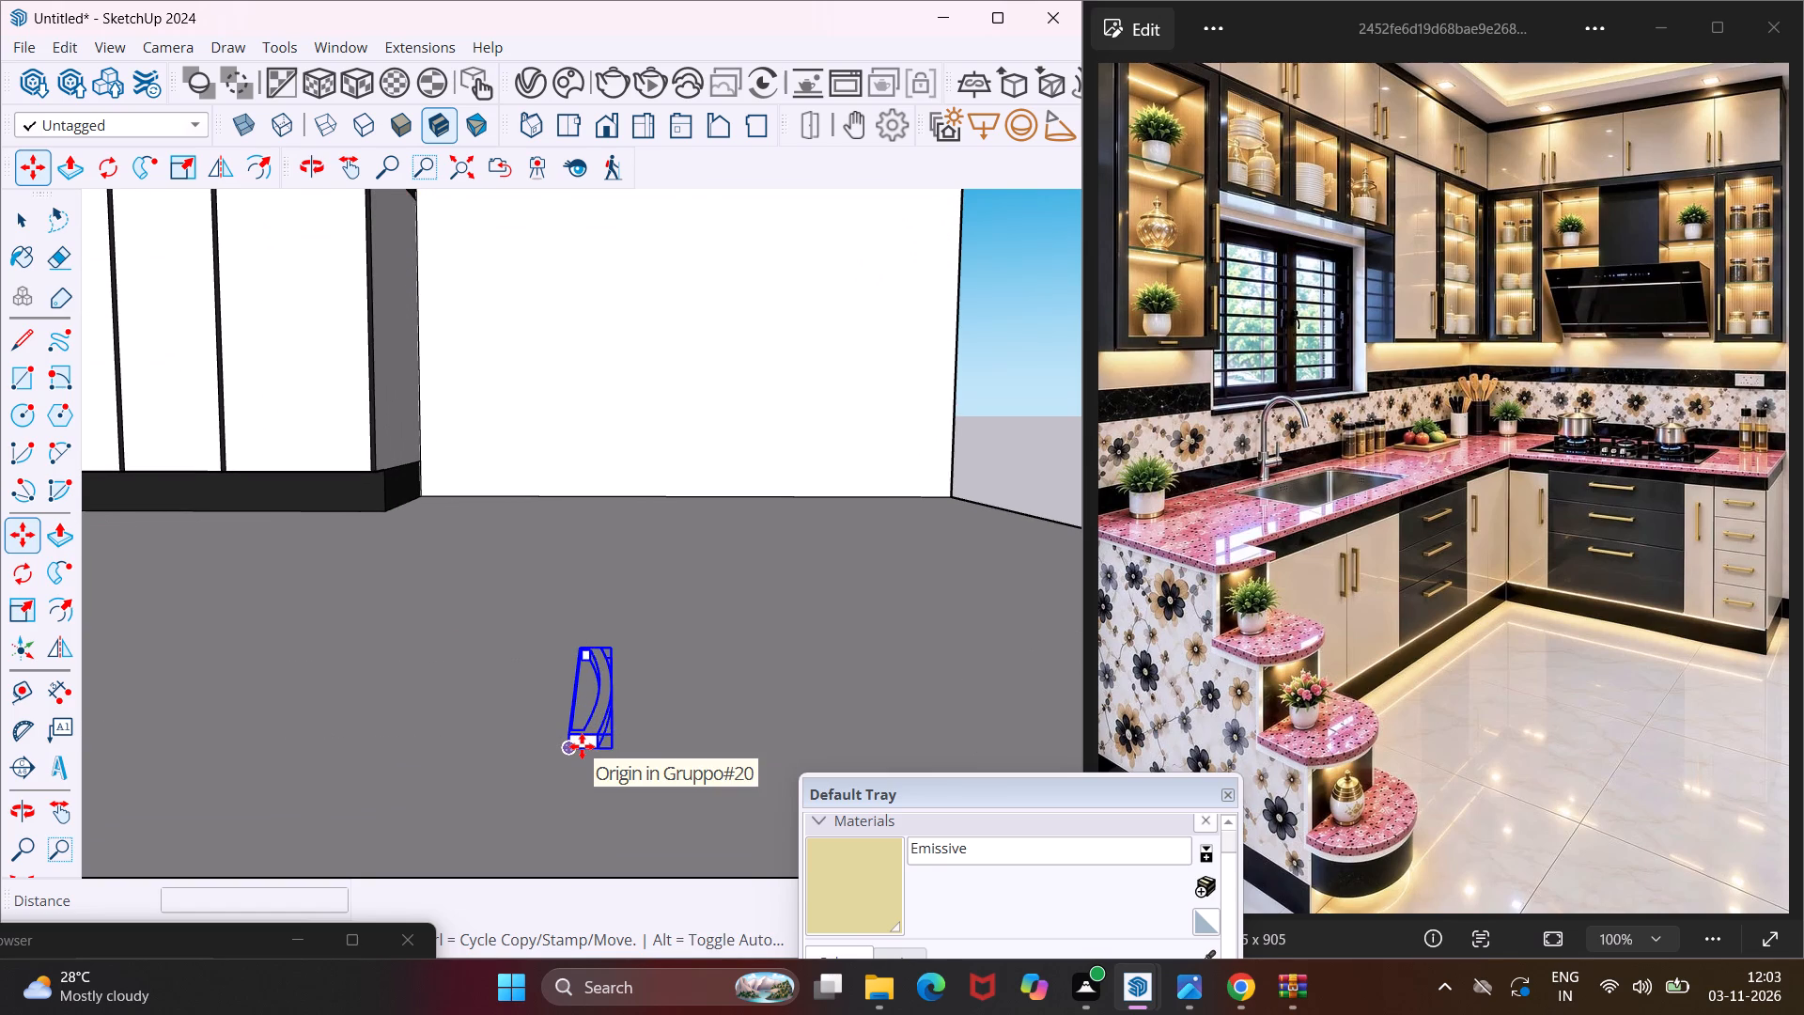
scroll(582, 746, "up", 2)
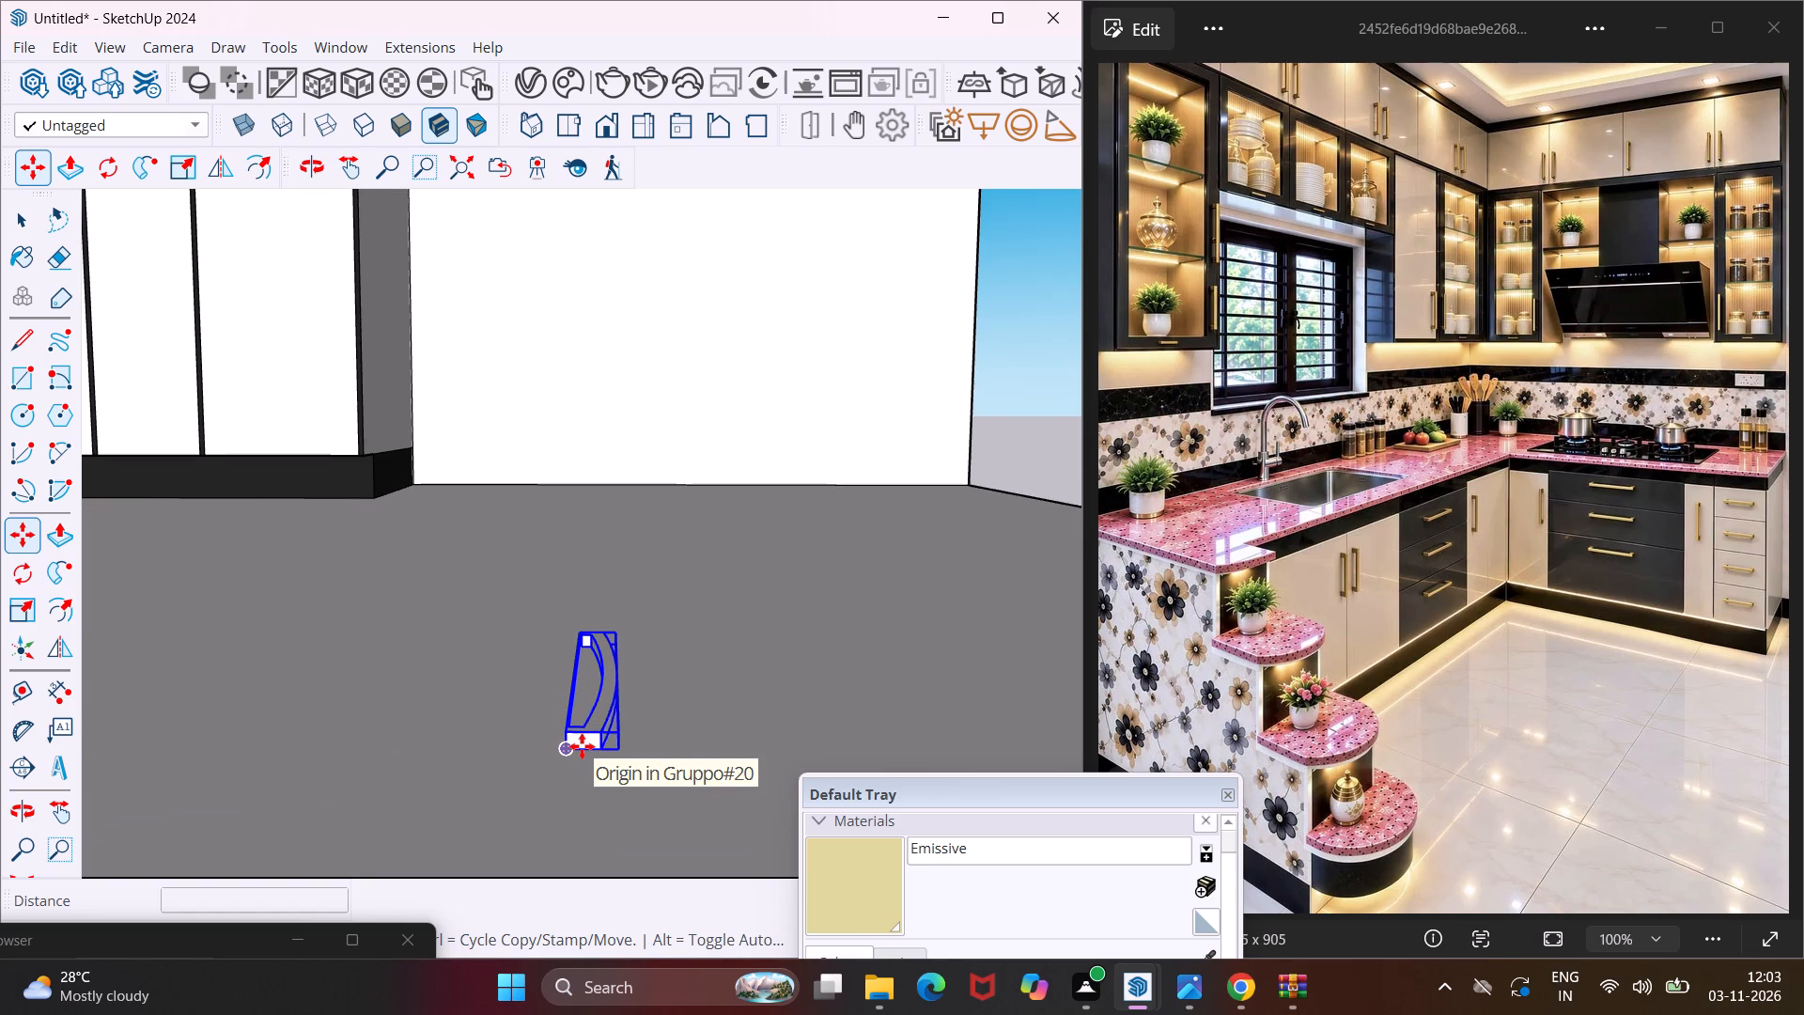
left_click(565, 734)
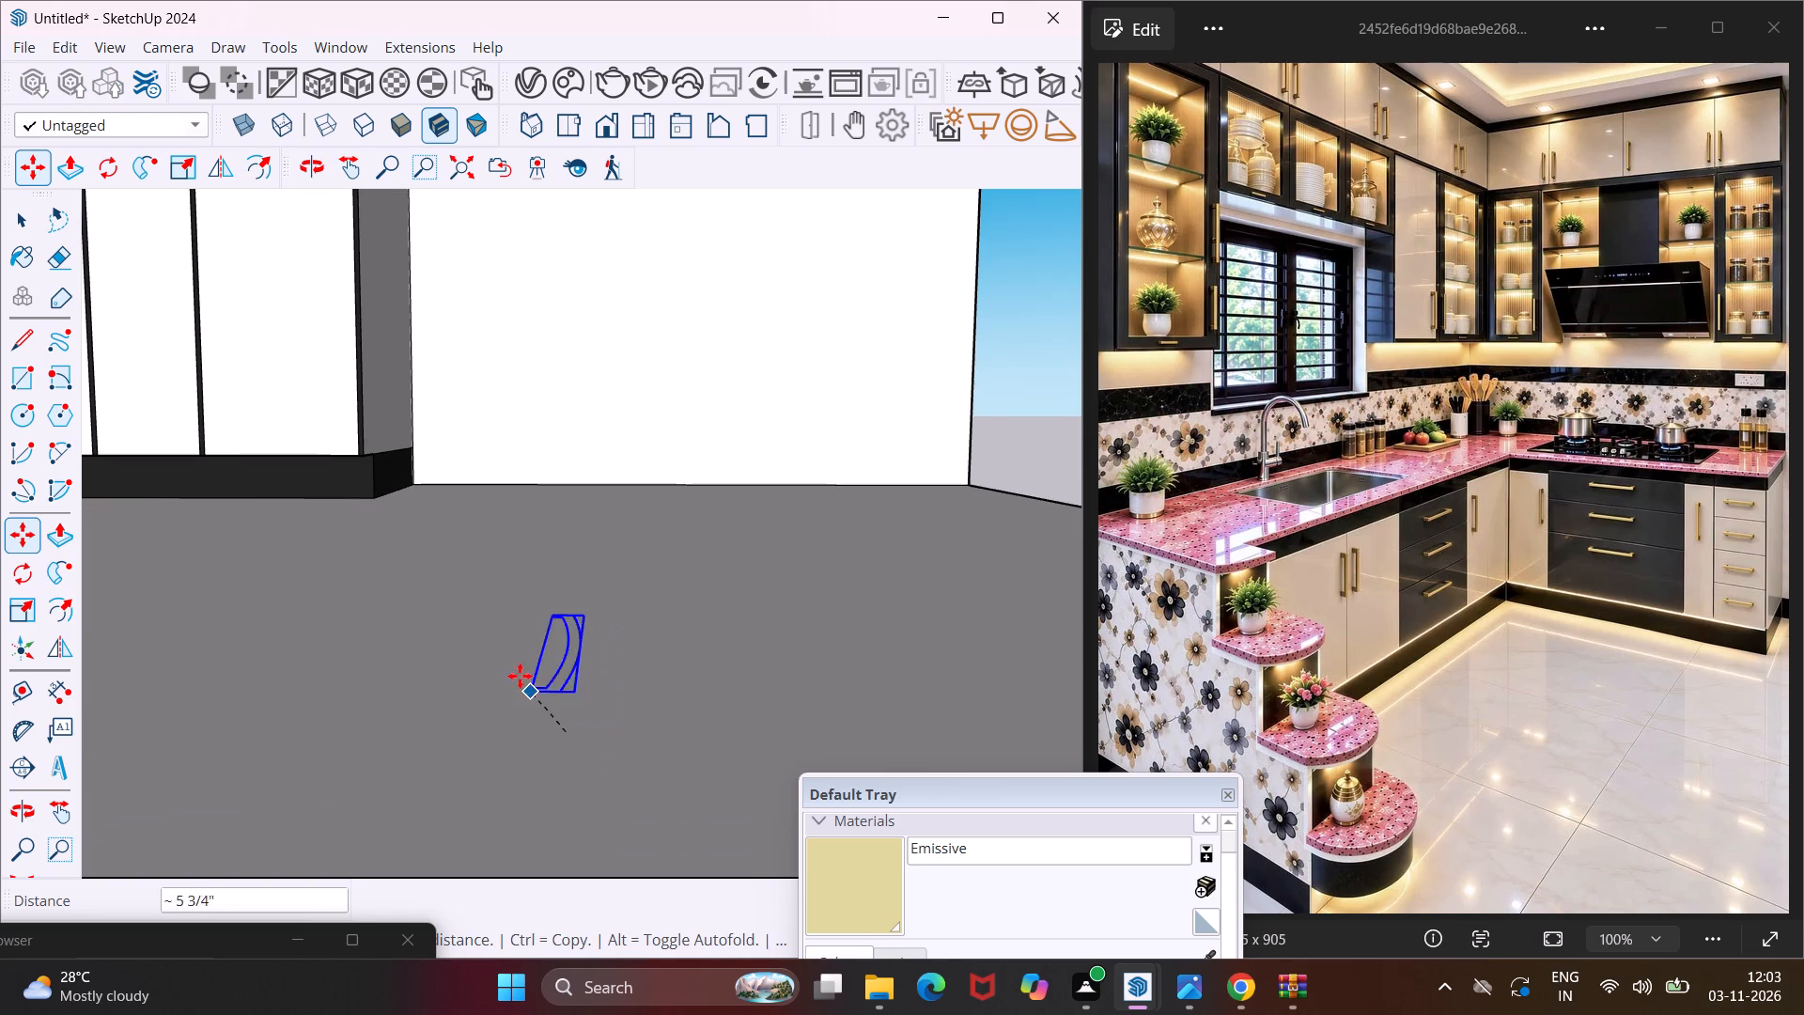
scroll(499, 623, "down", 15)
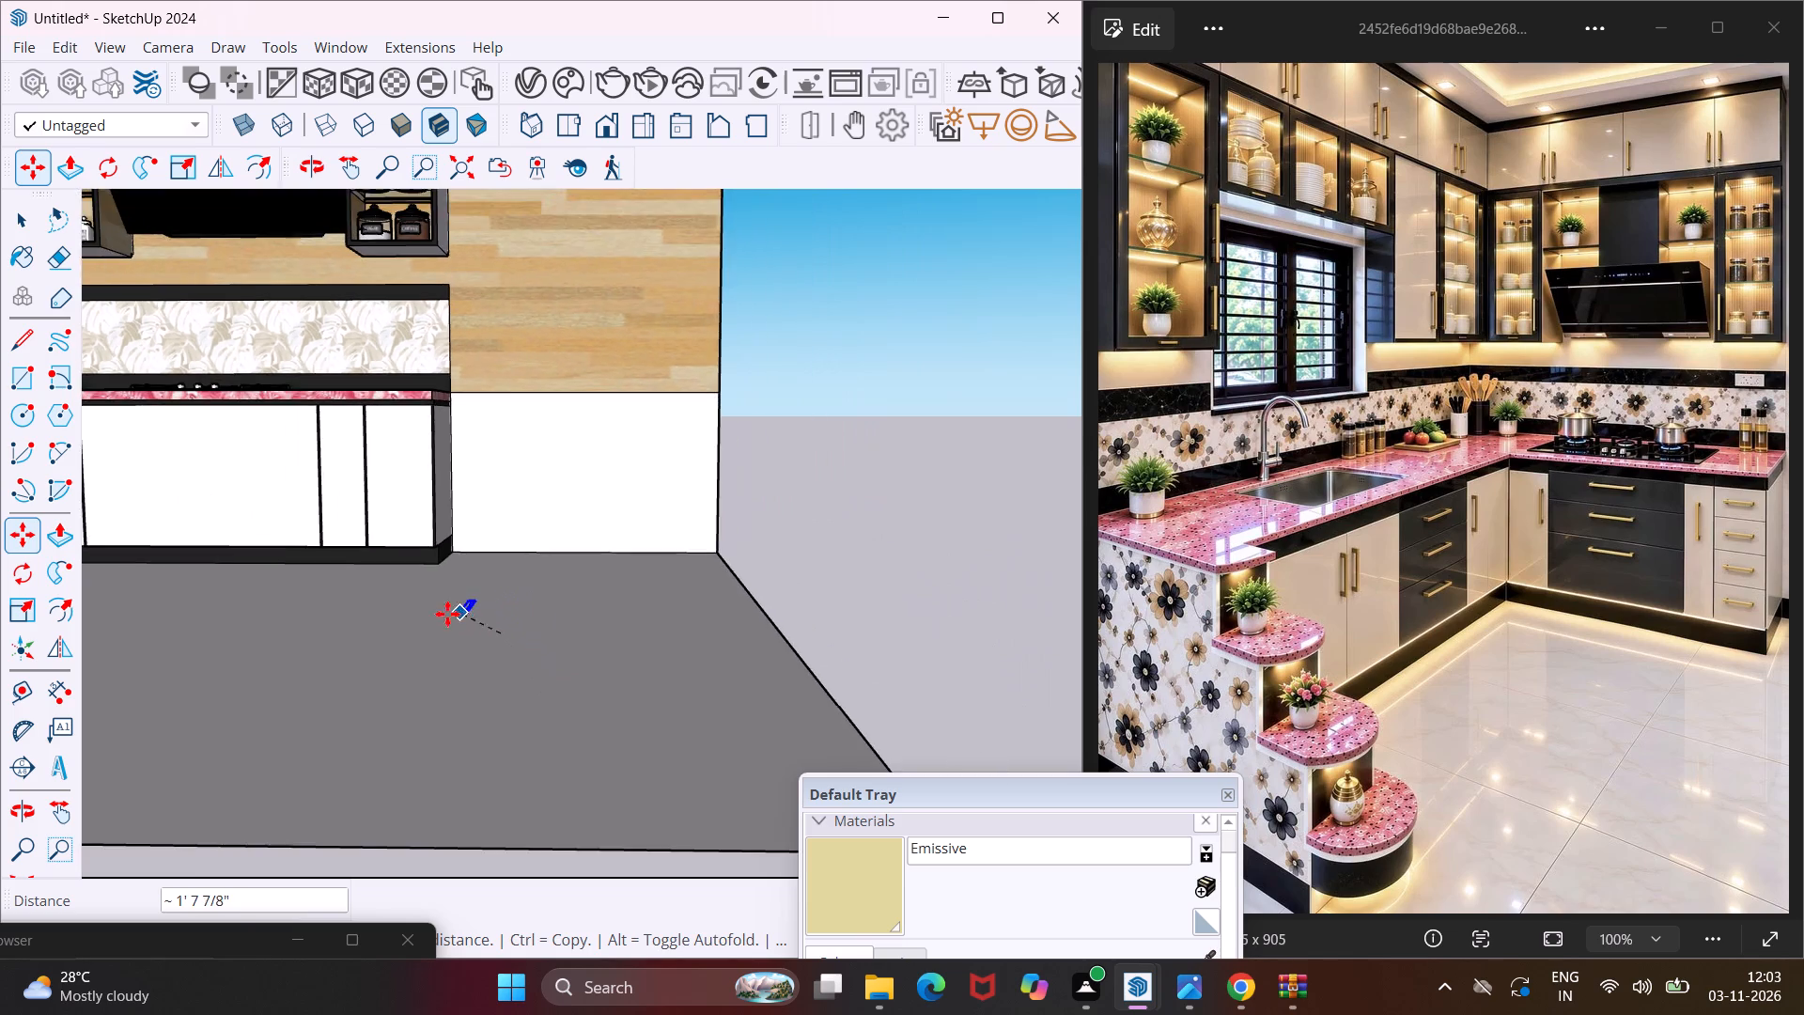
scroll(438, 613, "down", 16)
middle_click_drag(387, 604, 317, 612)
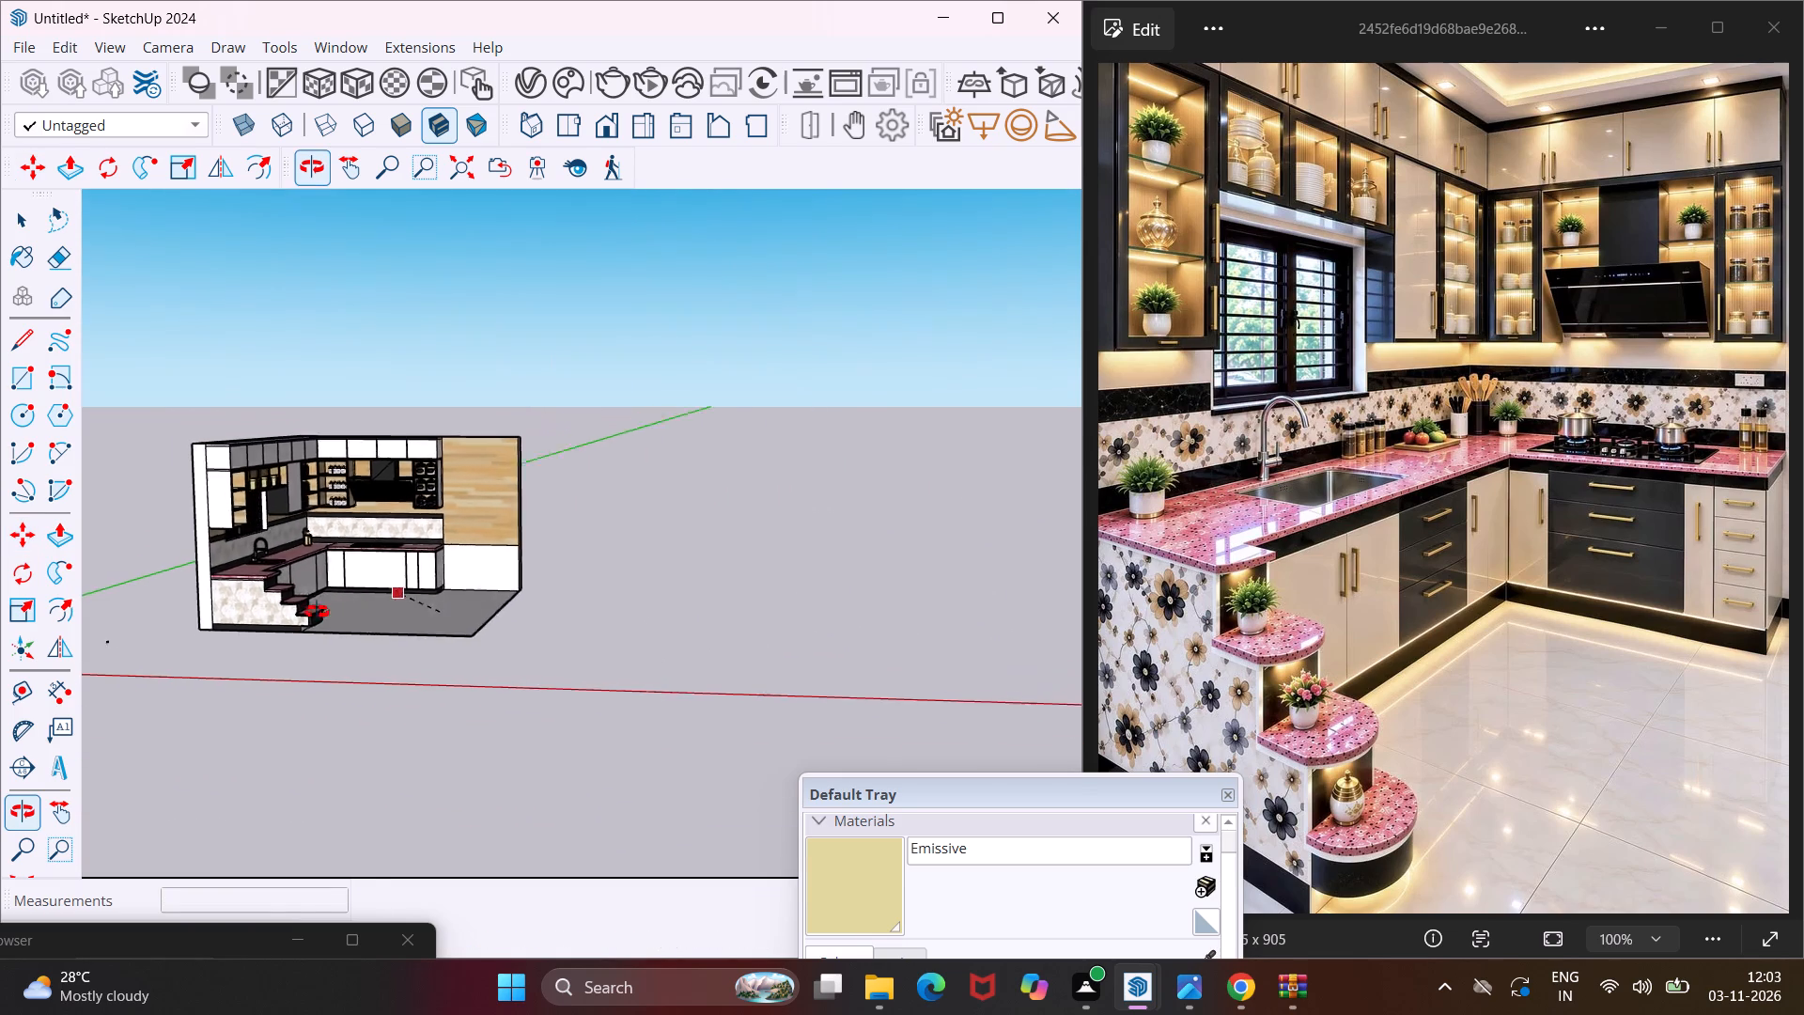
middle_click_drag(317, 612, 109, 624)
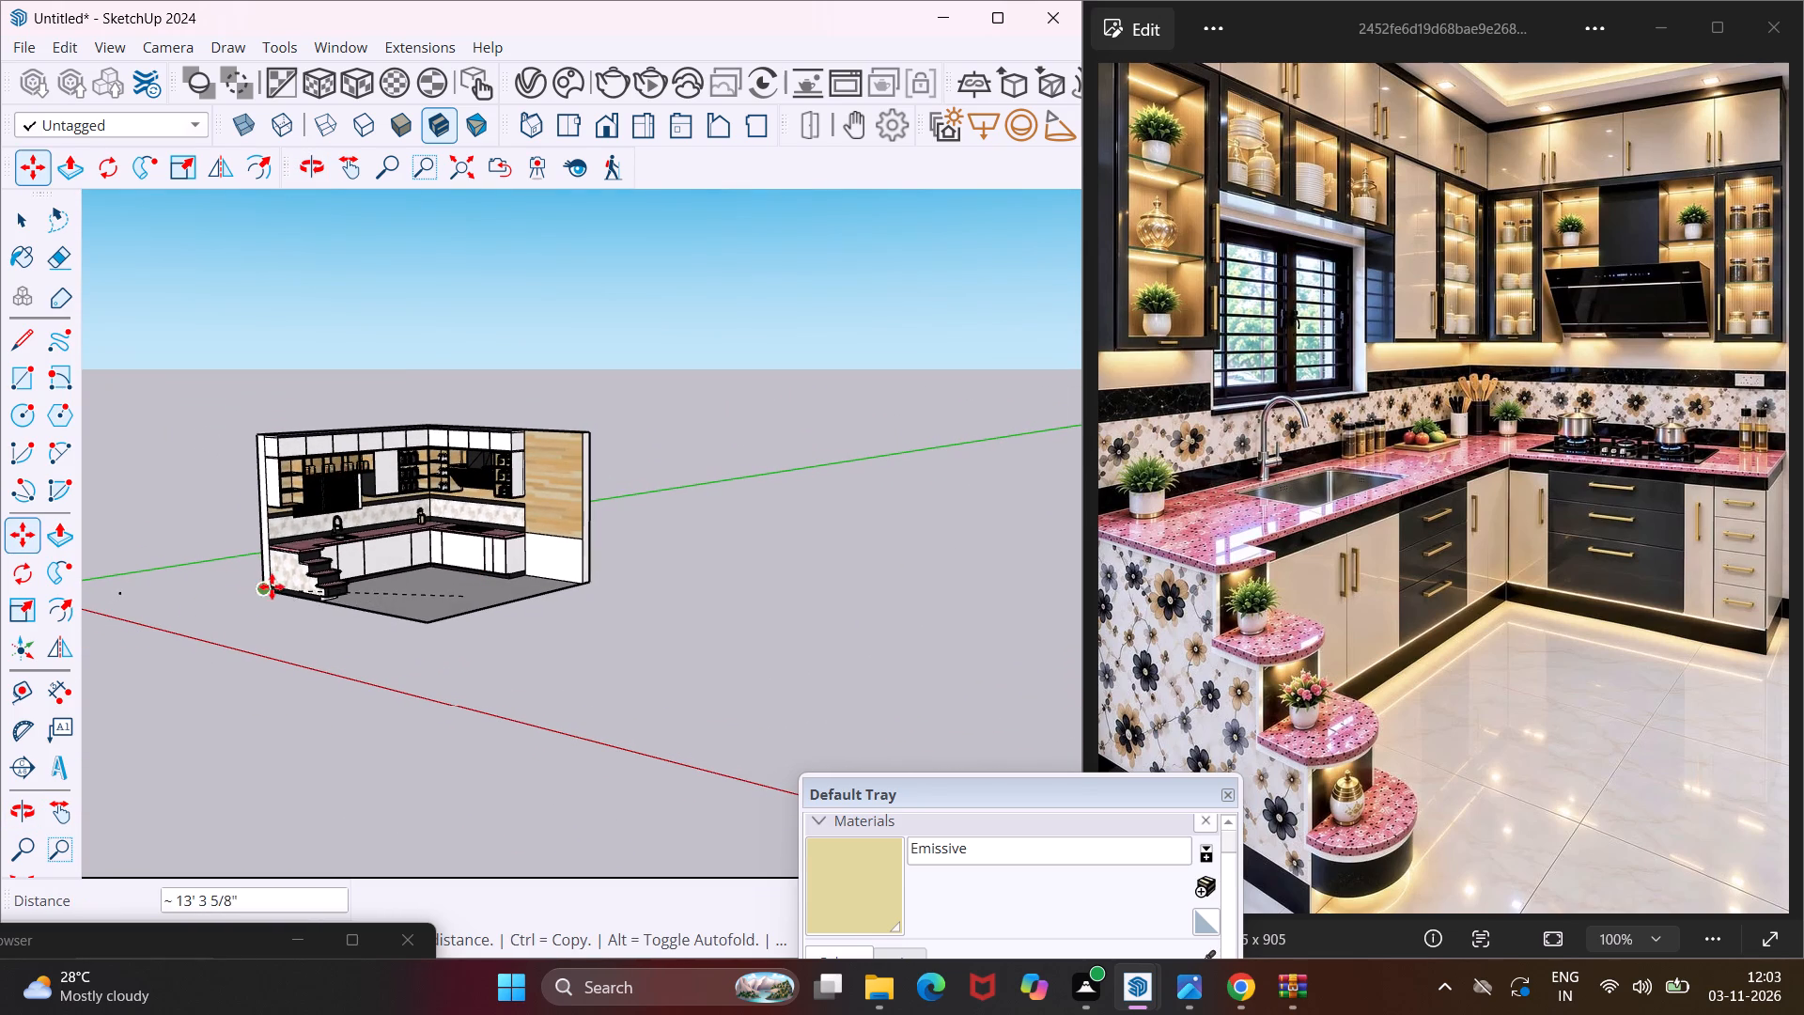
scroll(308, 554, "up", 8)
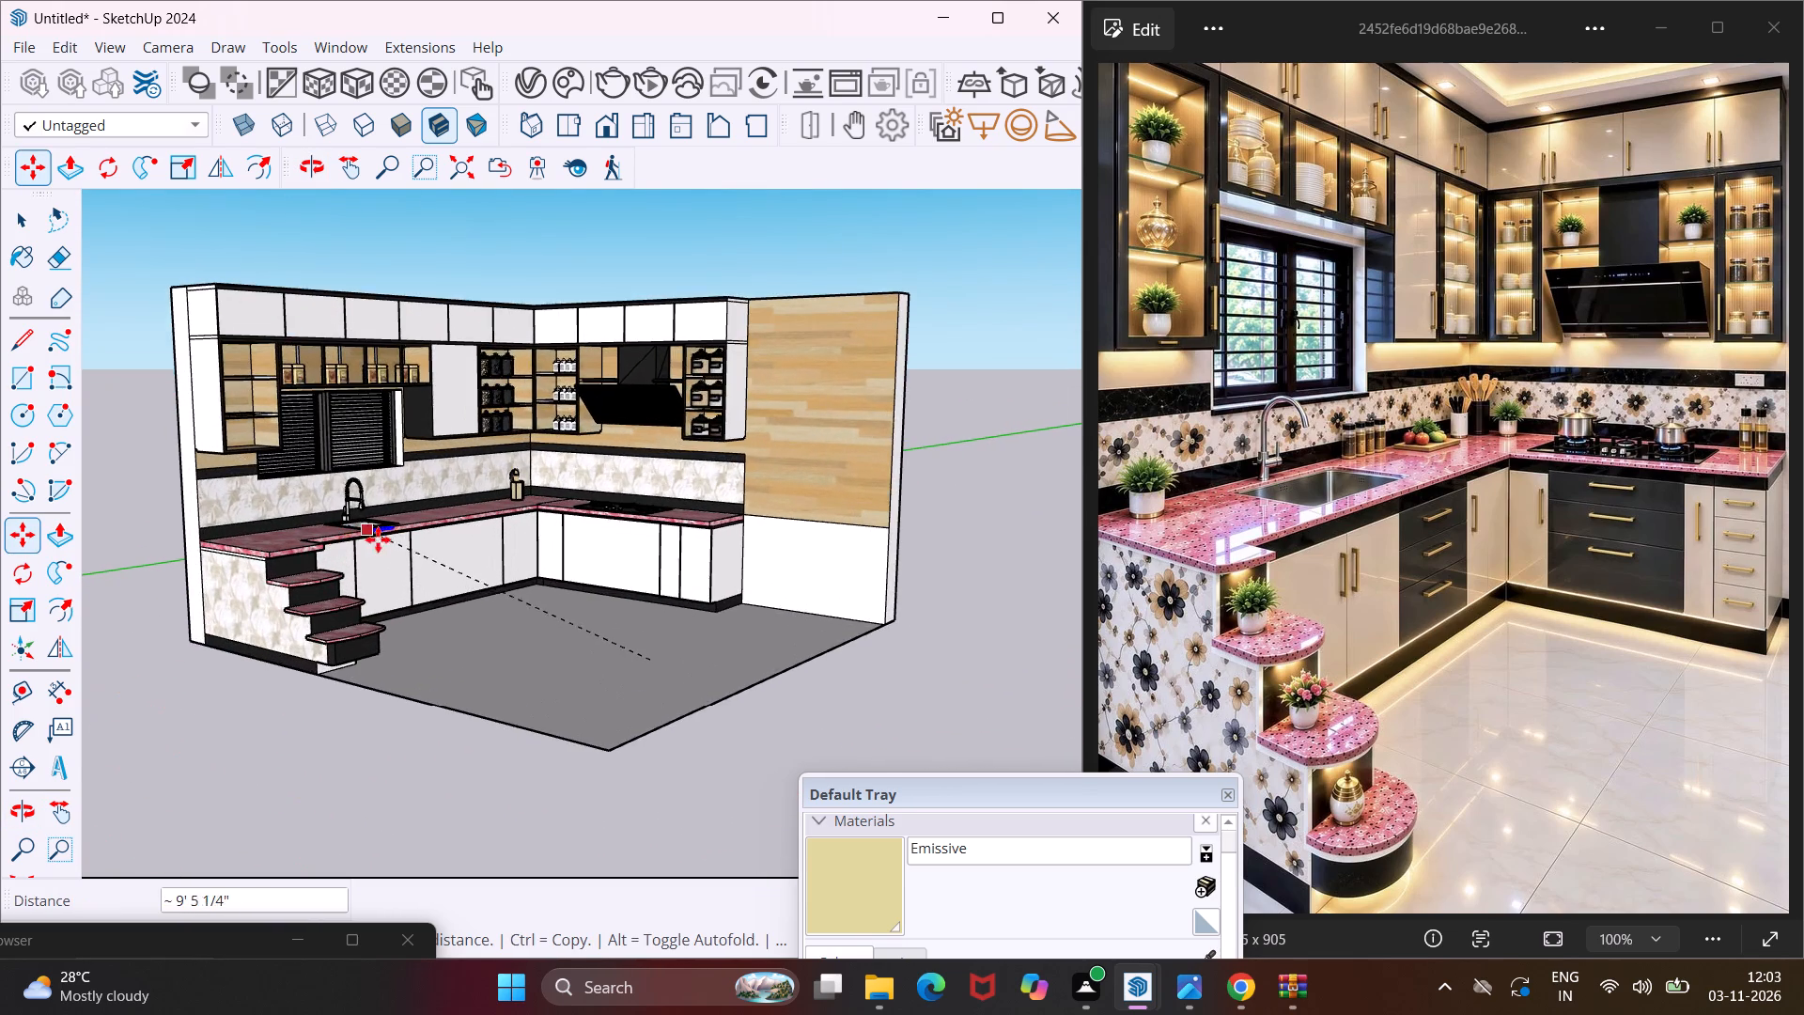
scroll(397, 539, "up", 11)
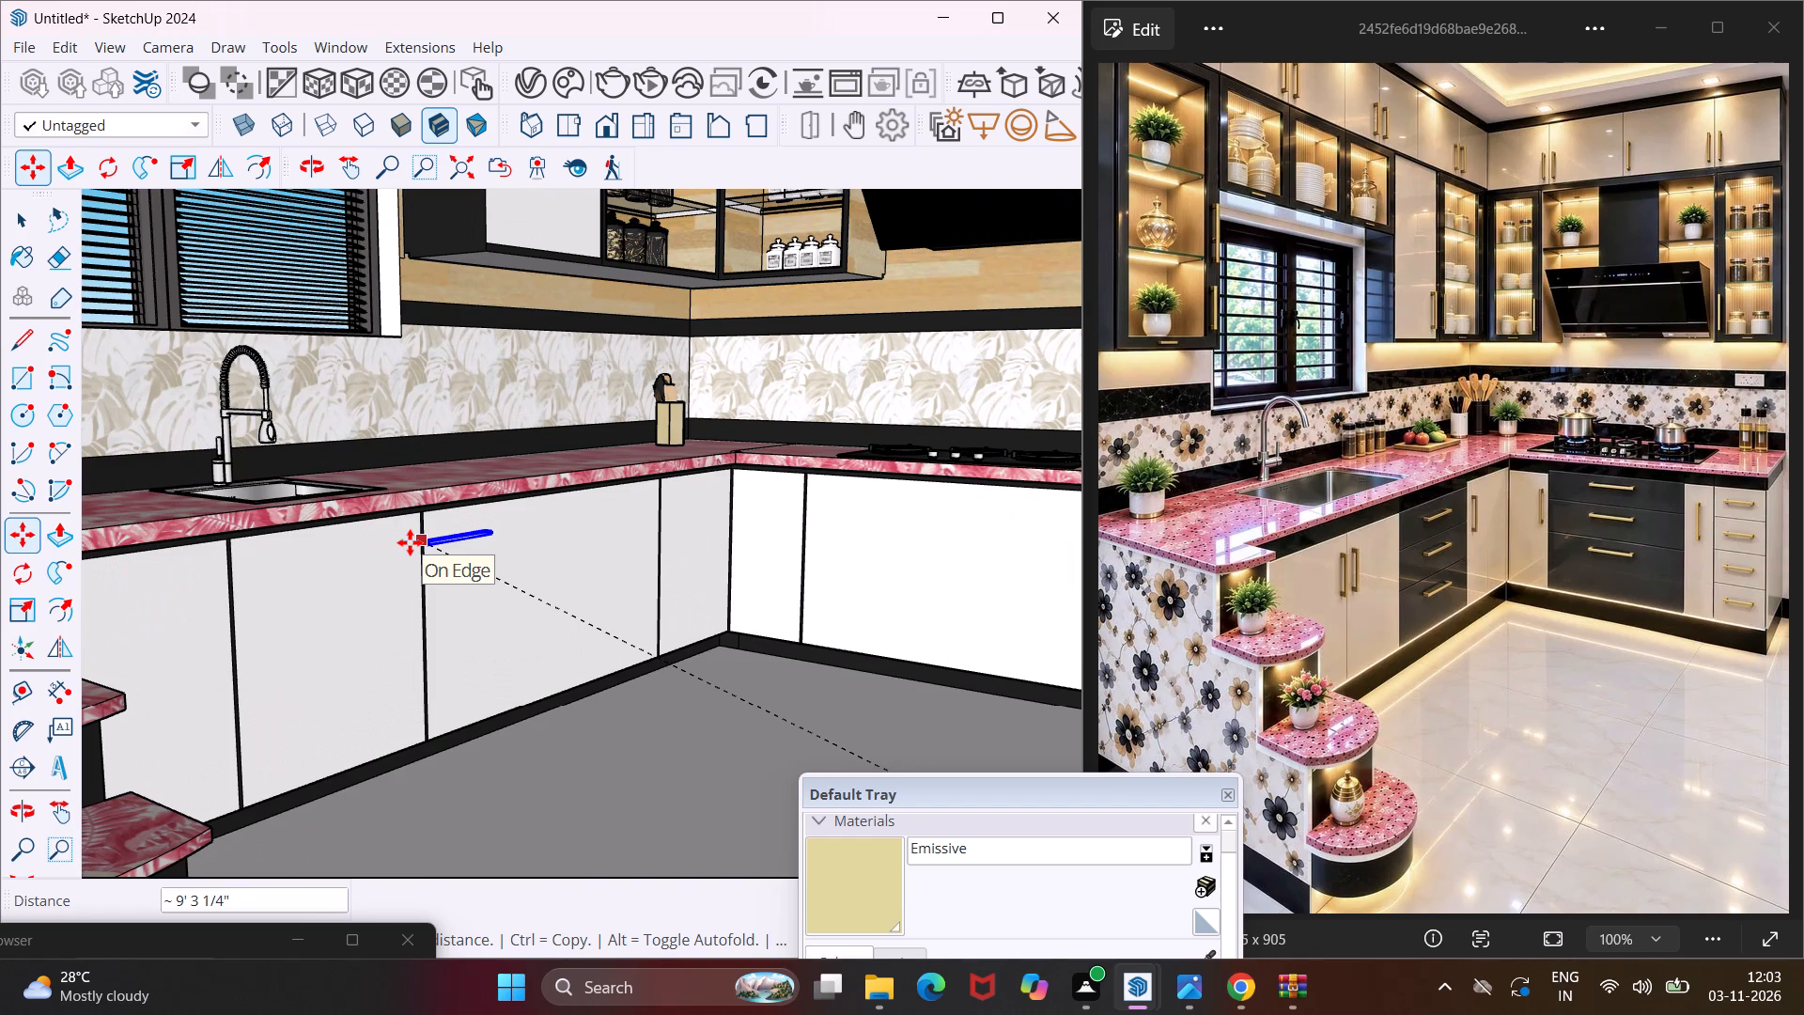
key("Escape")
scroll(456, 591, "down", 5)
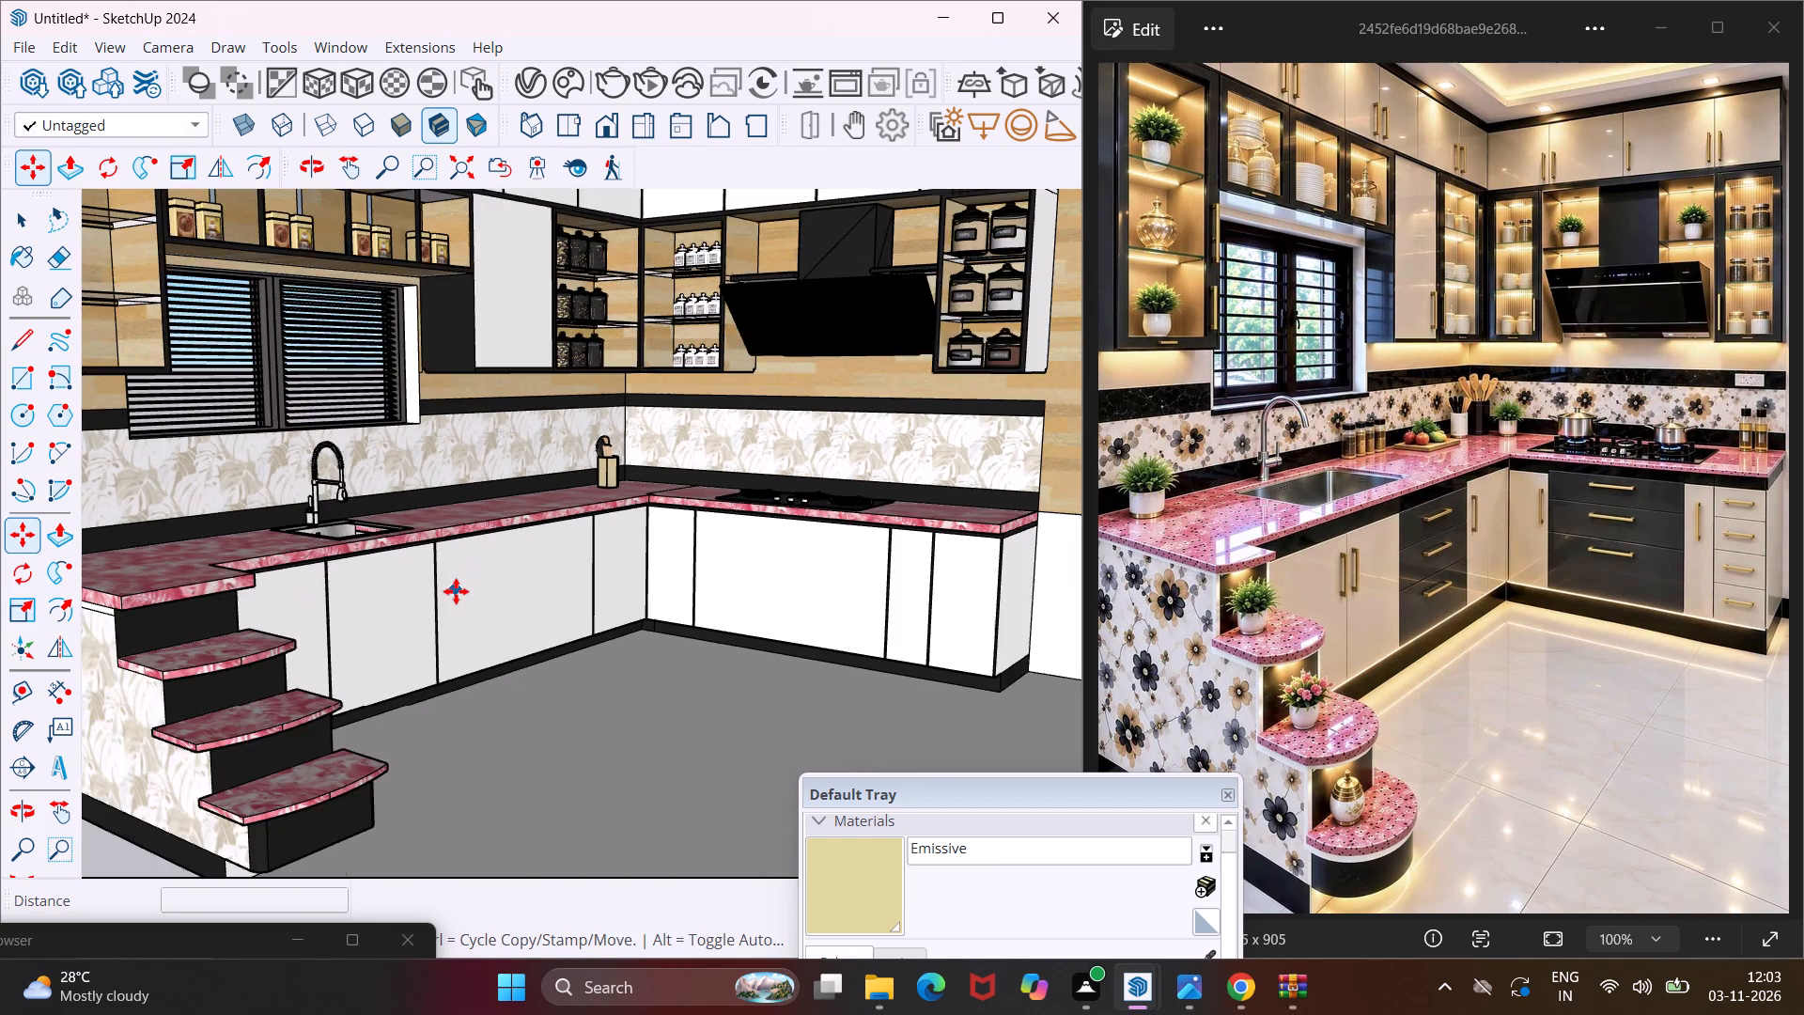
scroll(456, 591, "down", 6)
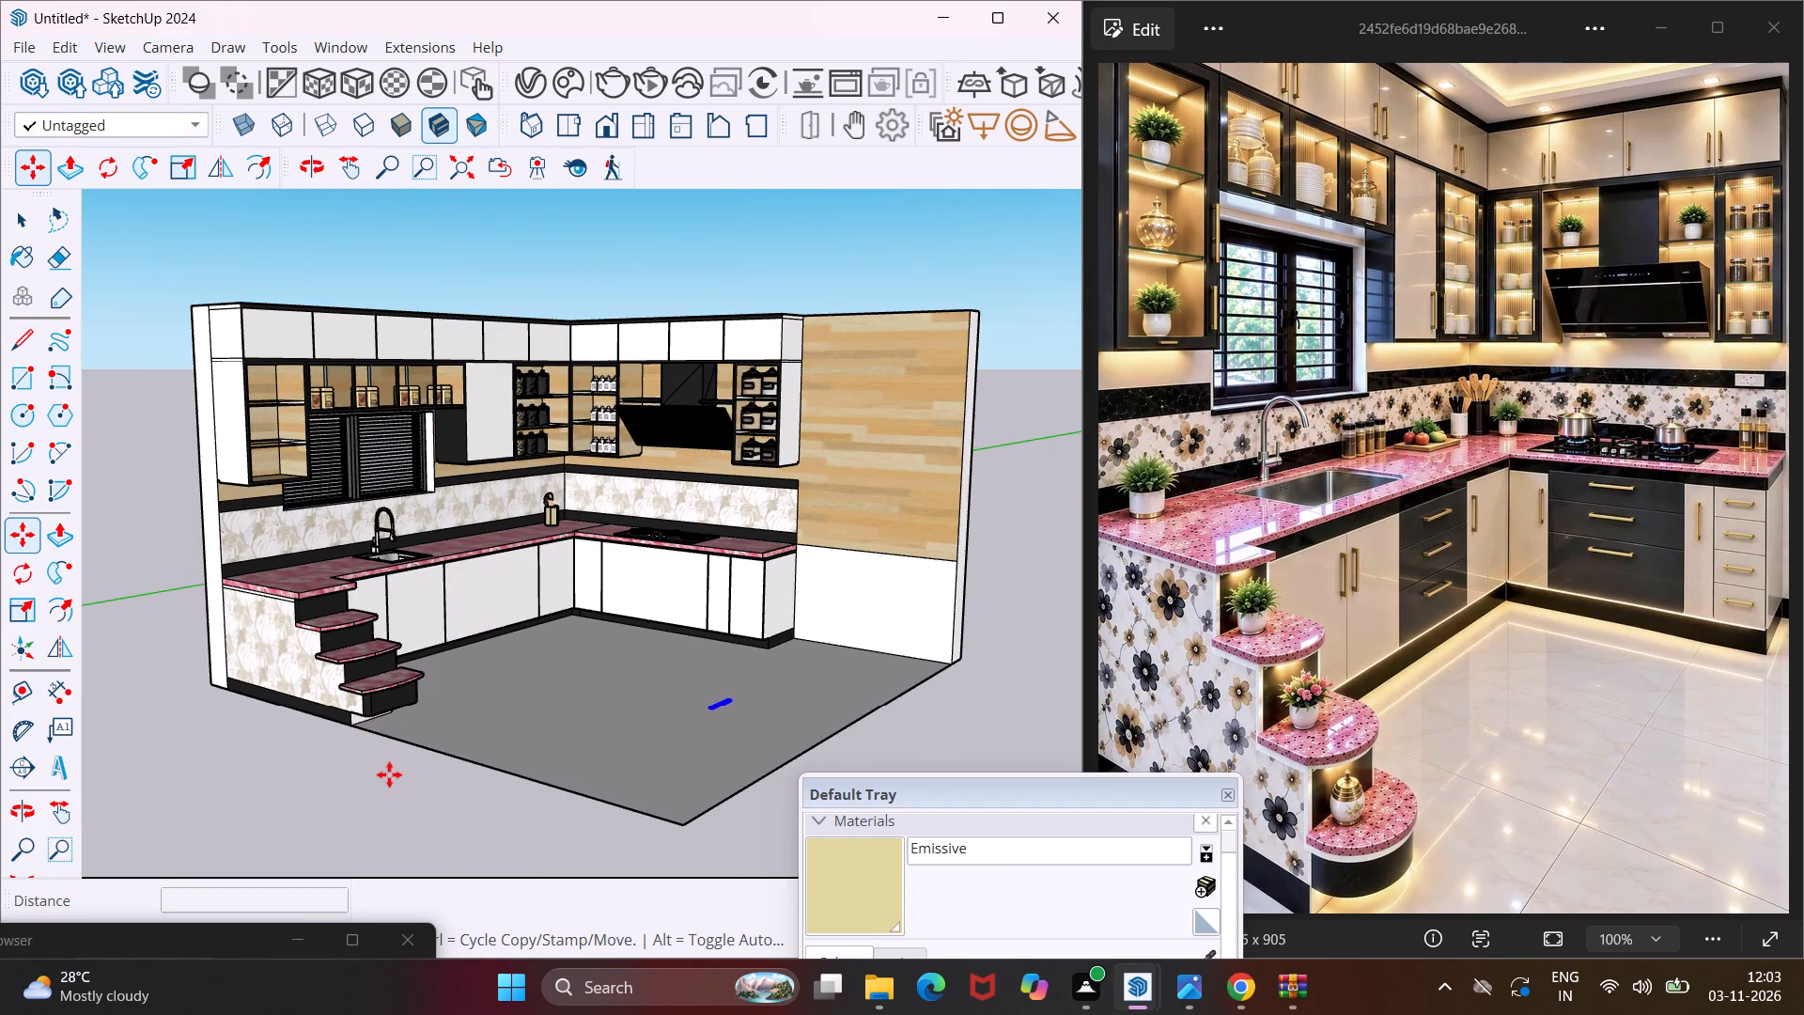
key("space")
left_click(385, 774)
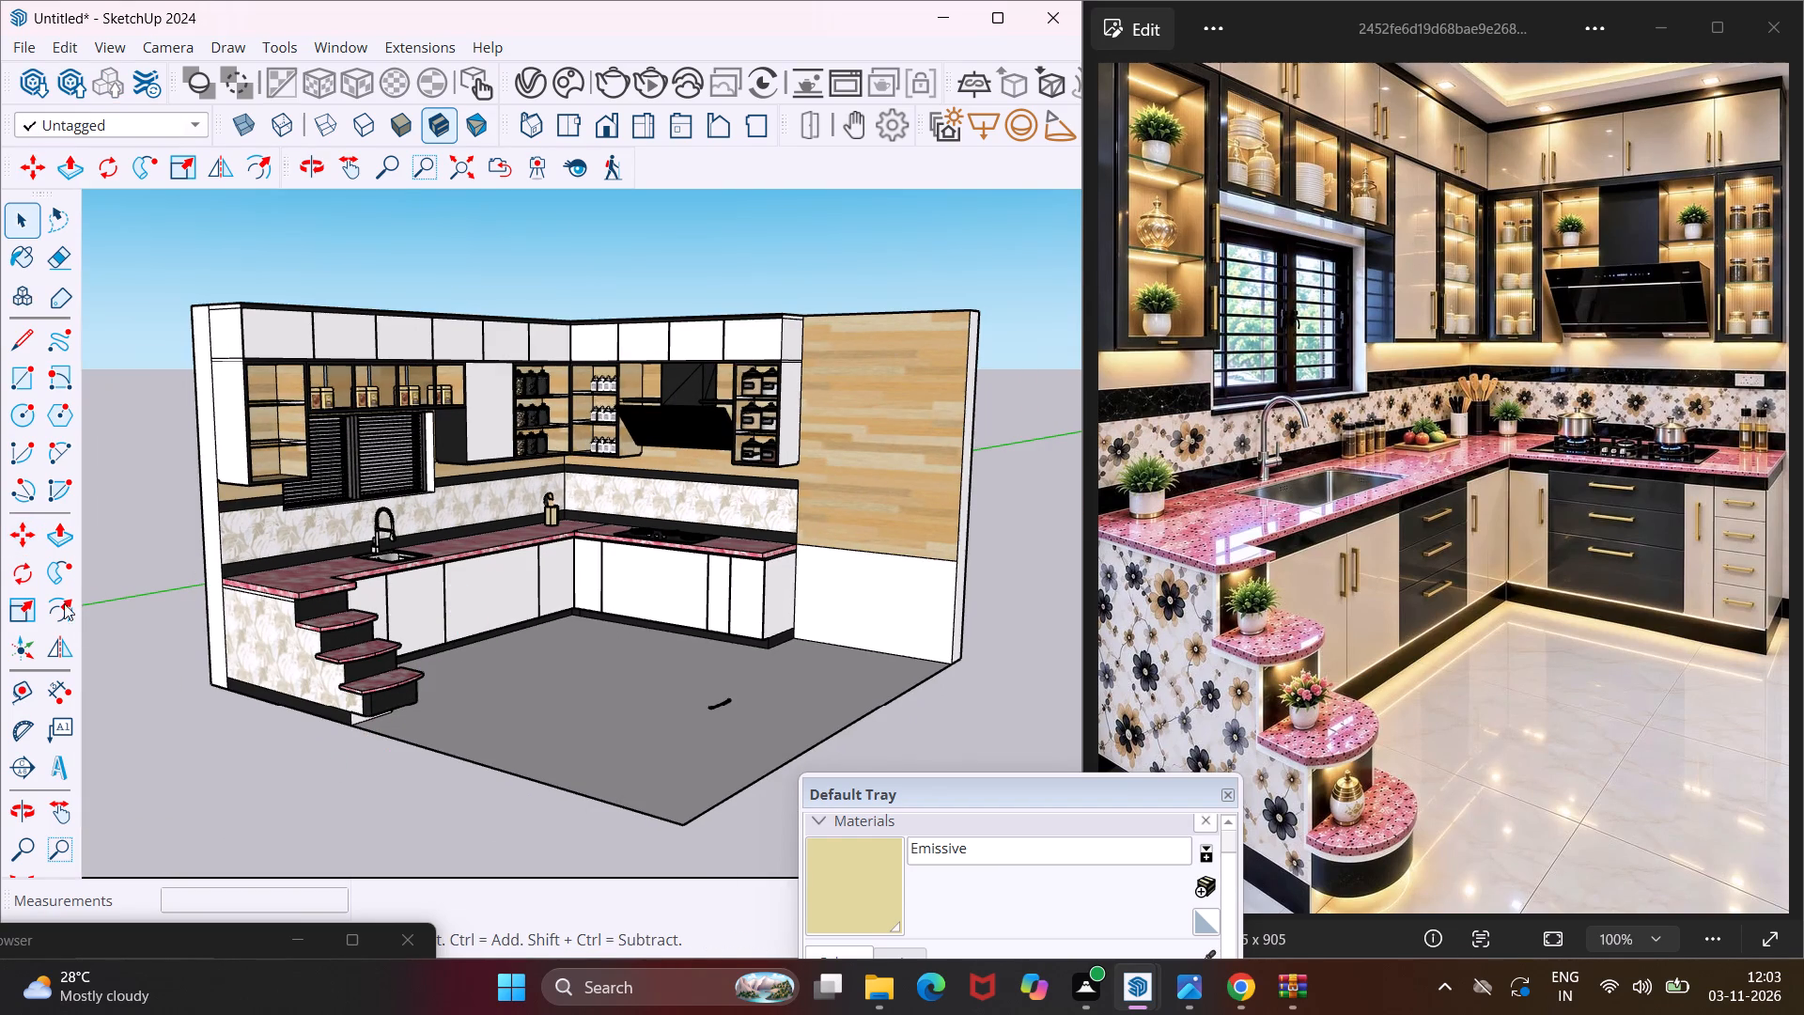
Draw two horizontal lines about 4' 3" long across the wide base cabinet front beside the sink, dividing it into three drawer fronts.
left_click(15, 342)
scroll(439, 586, "up", 2)
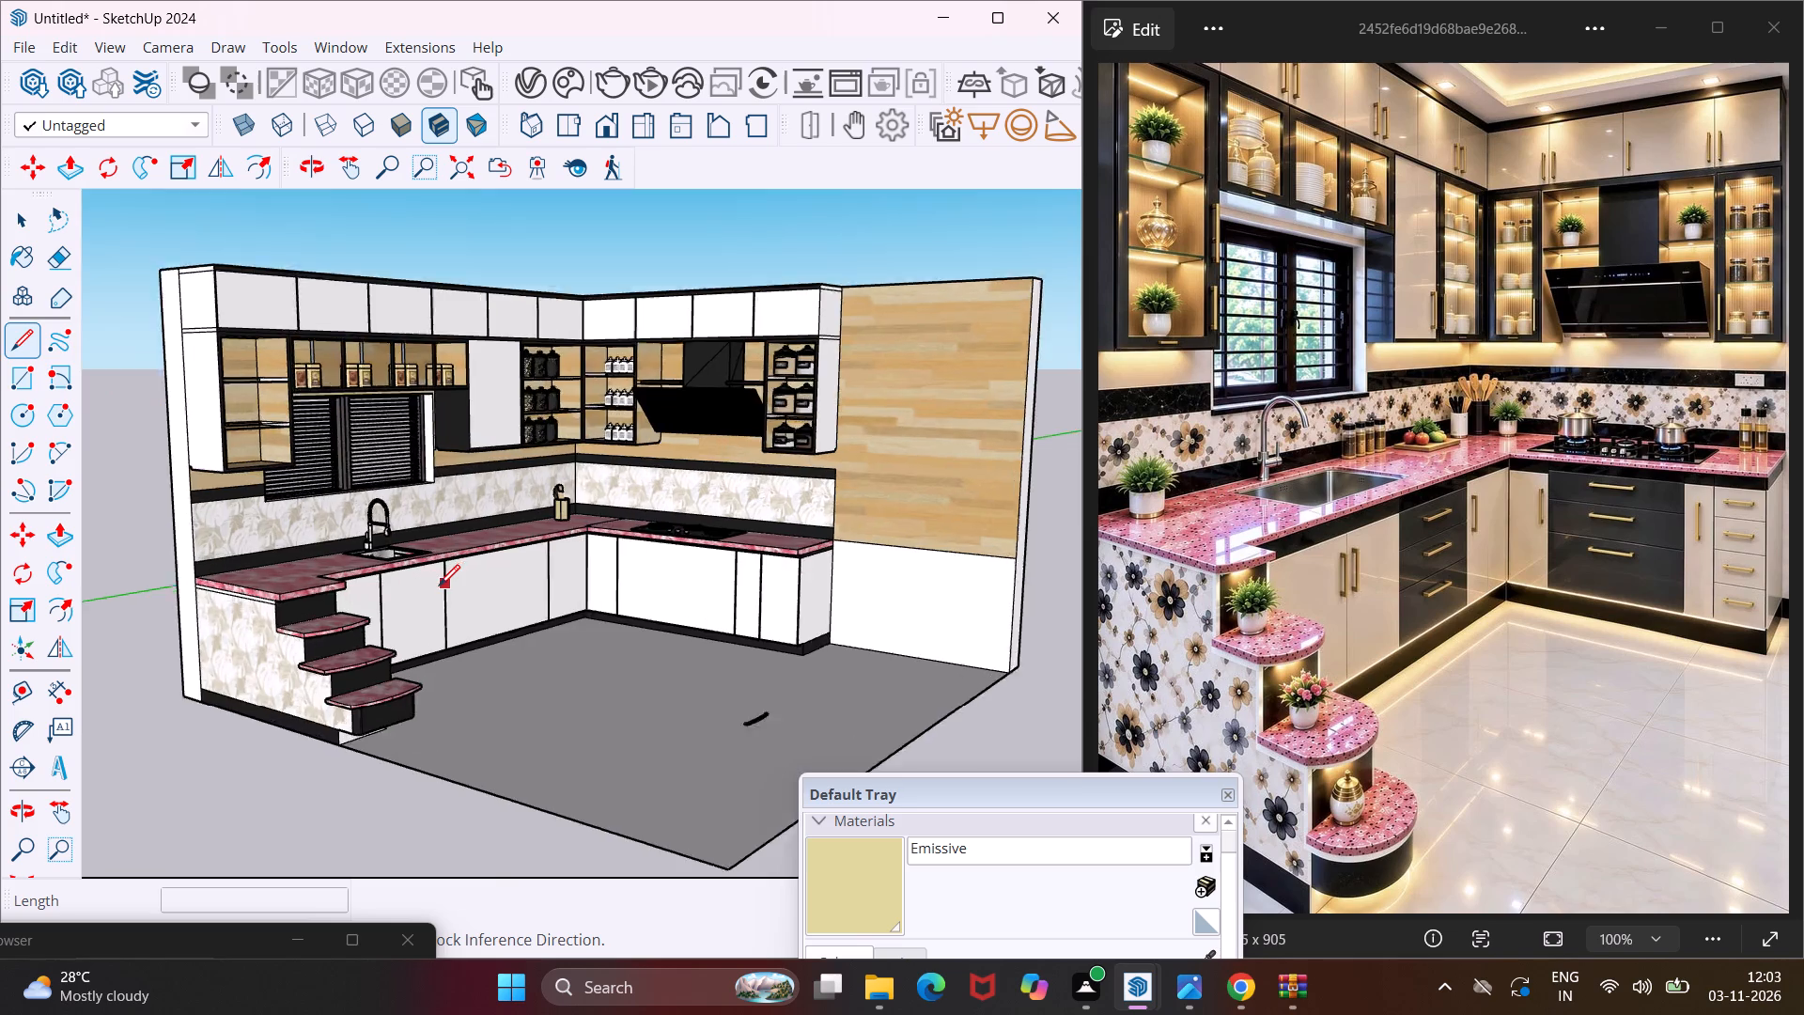
scroll(439, 586, "up", 6)
middle_click_drag(439, 586, 283, 601)
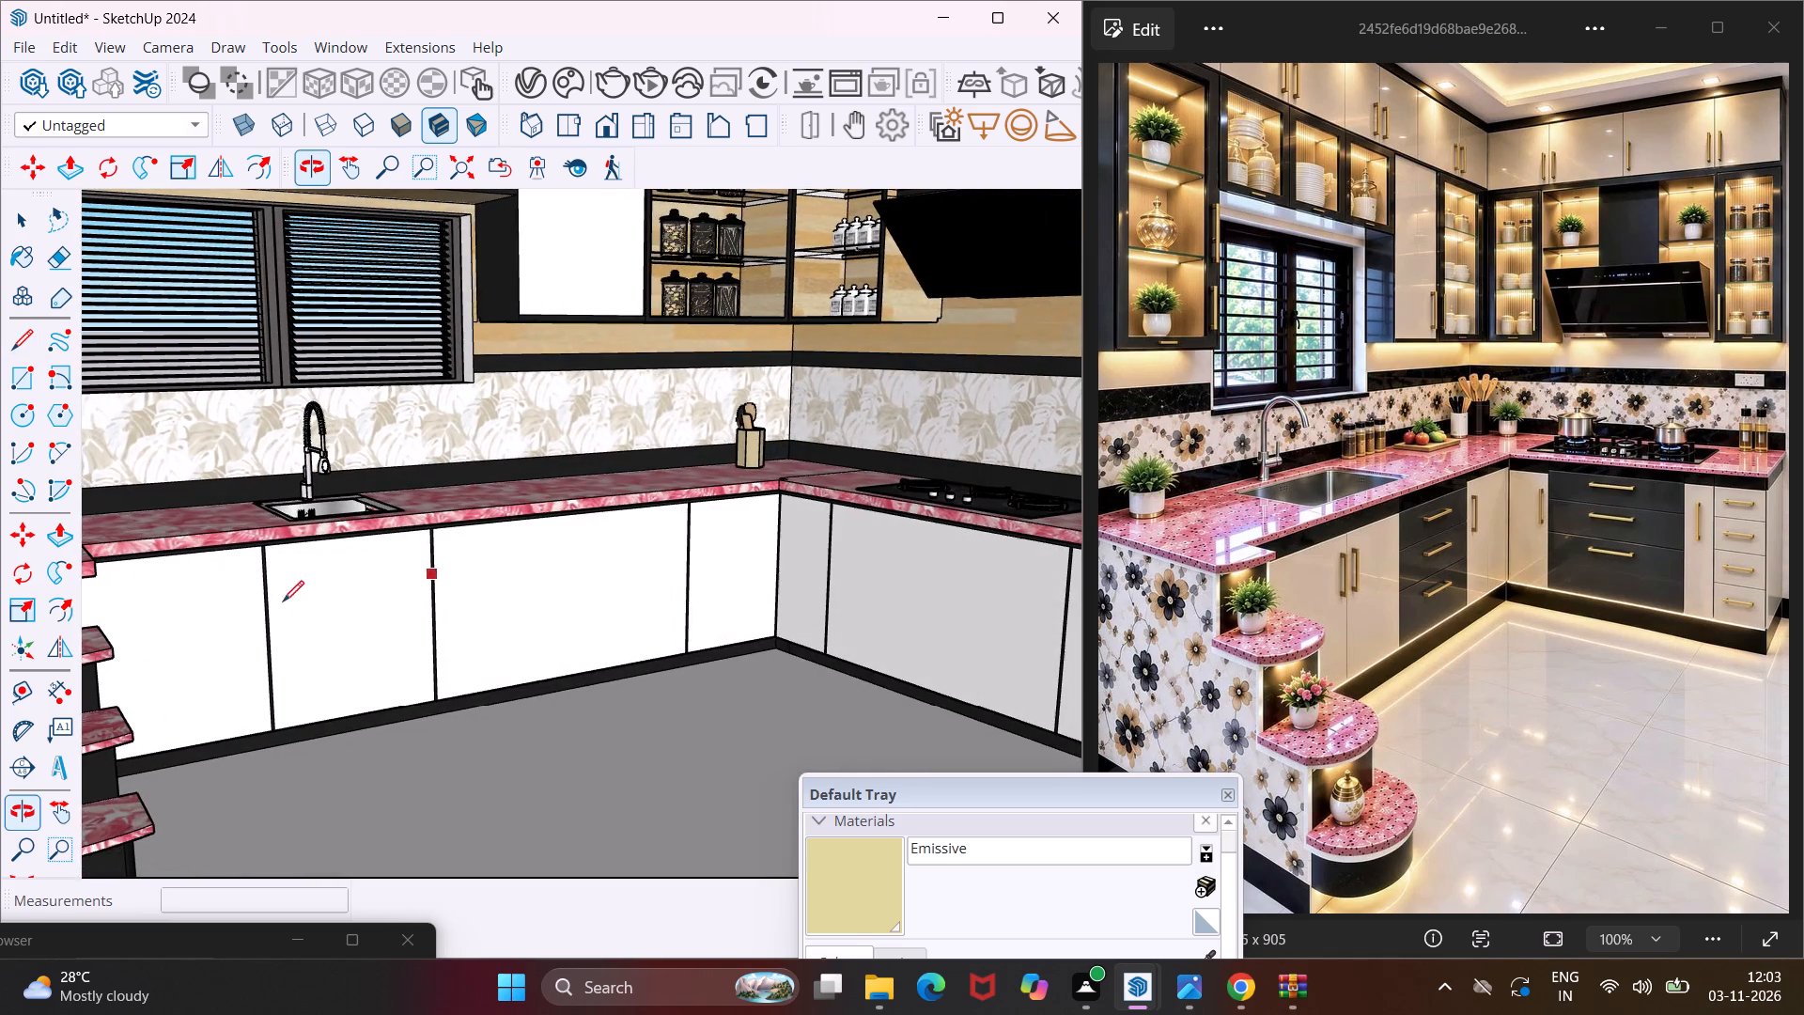
scroll(454, 576, "up", 11)
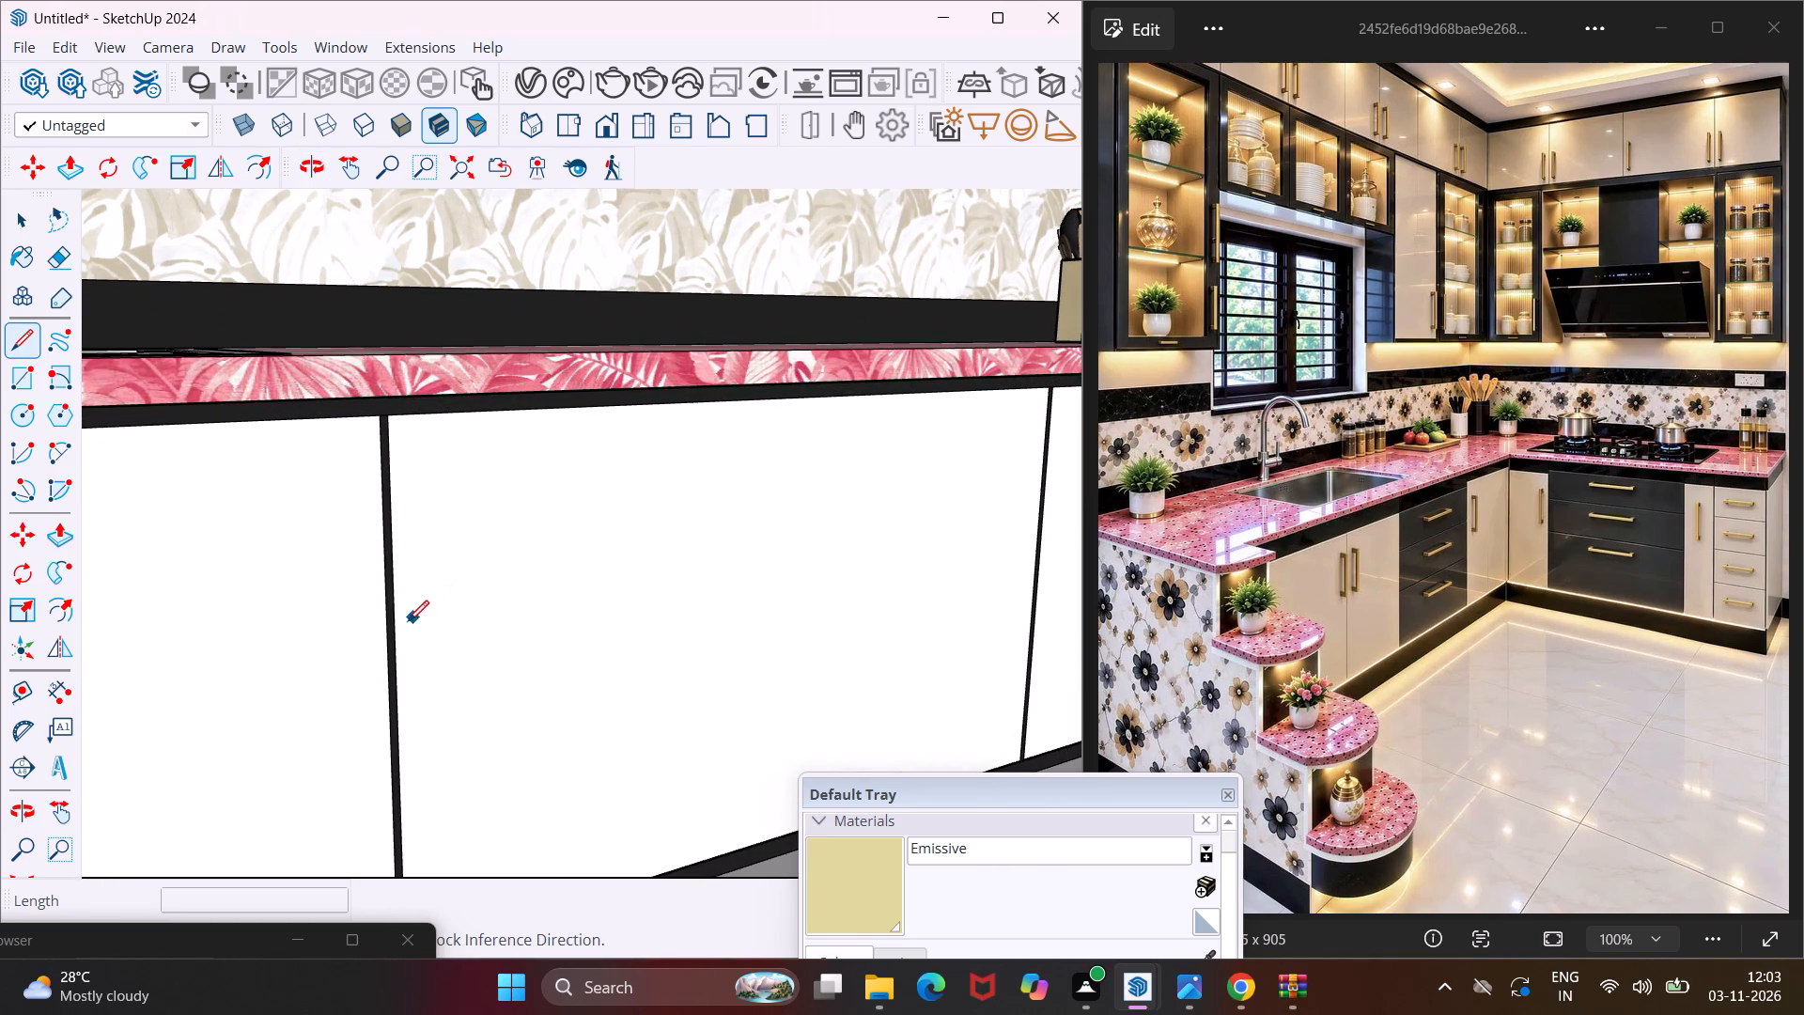
scroll(398, 628, "down", 4)
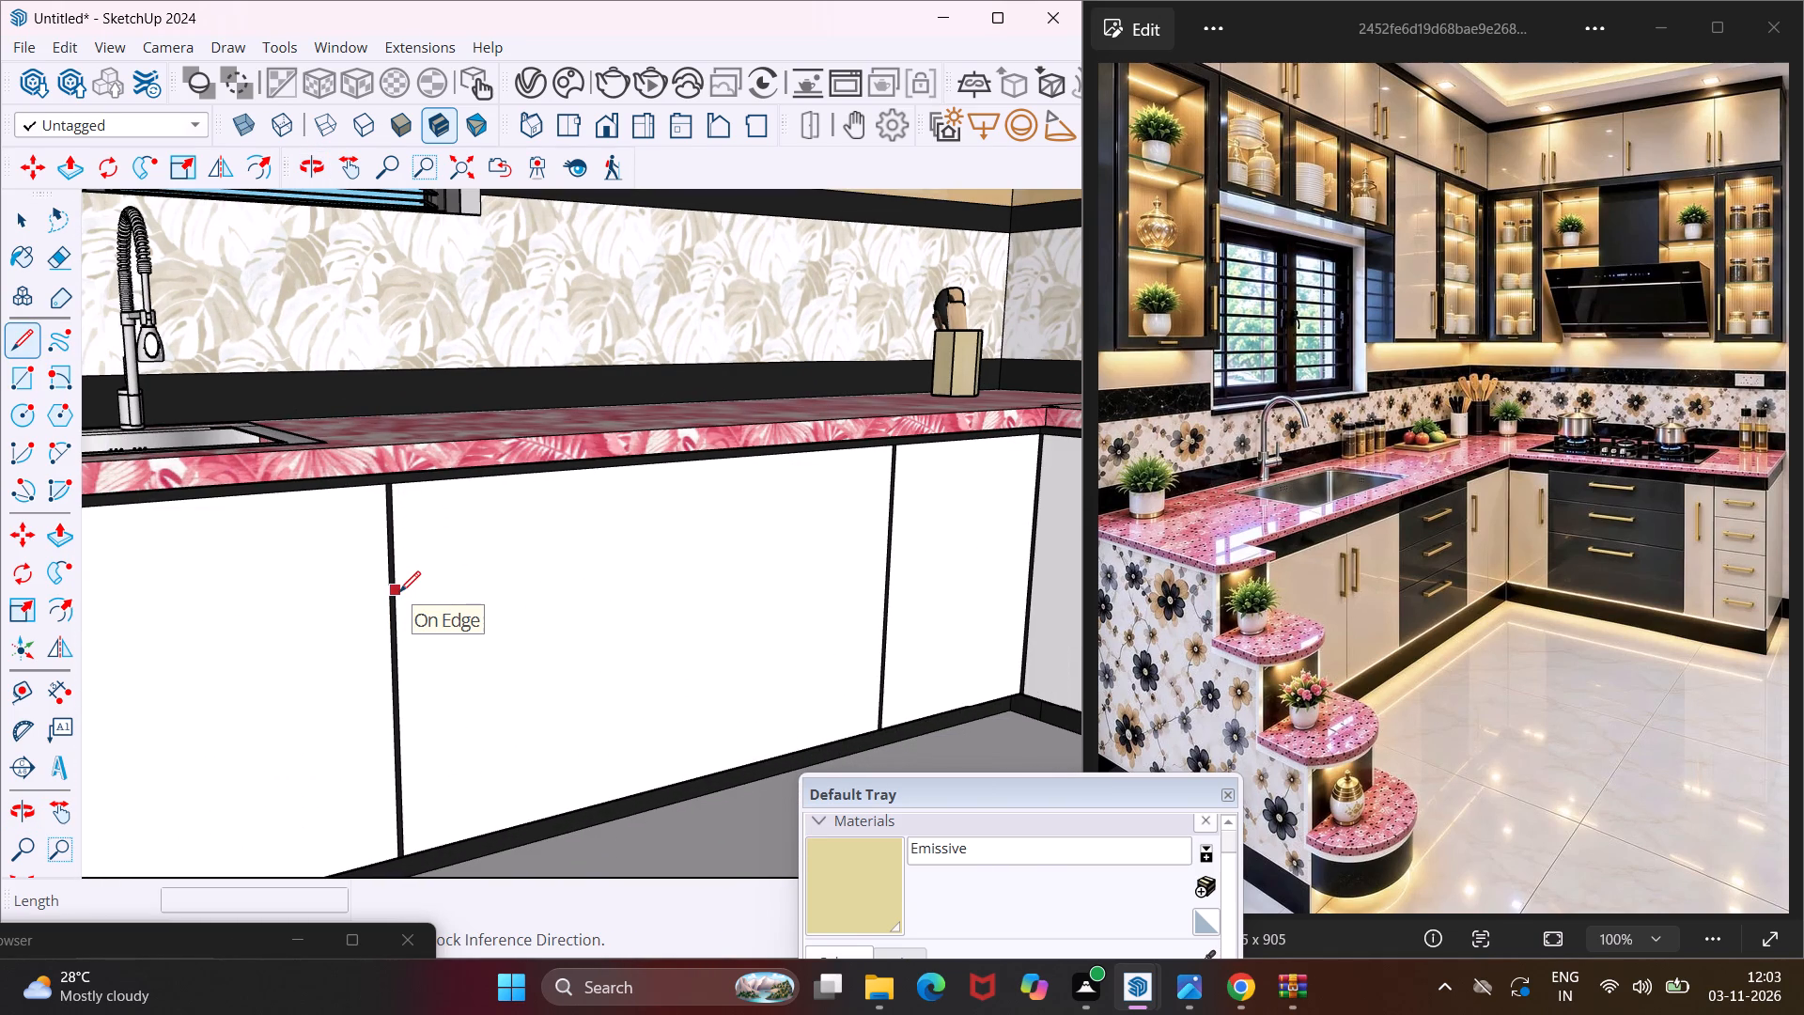
left_click(399, 592)
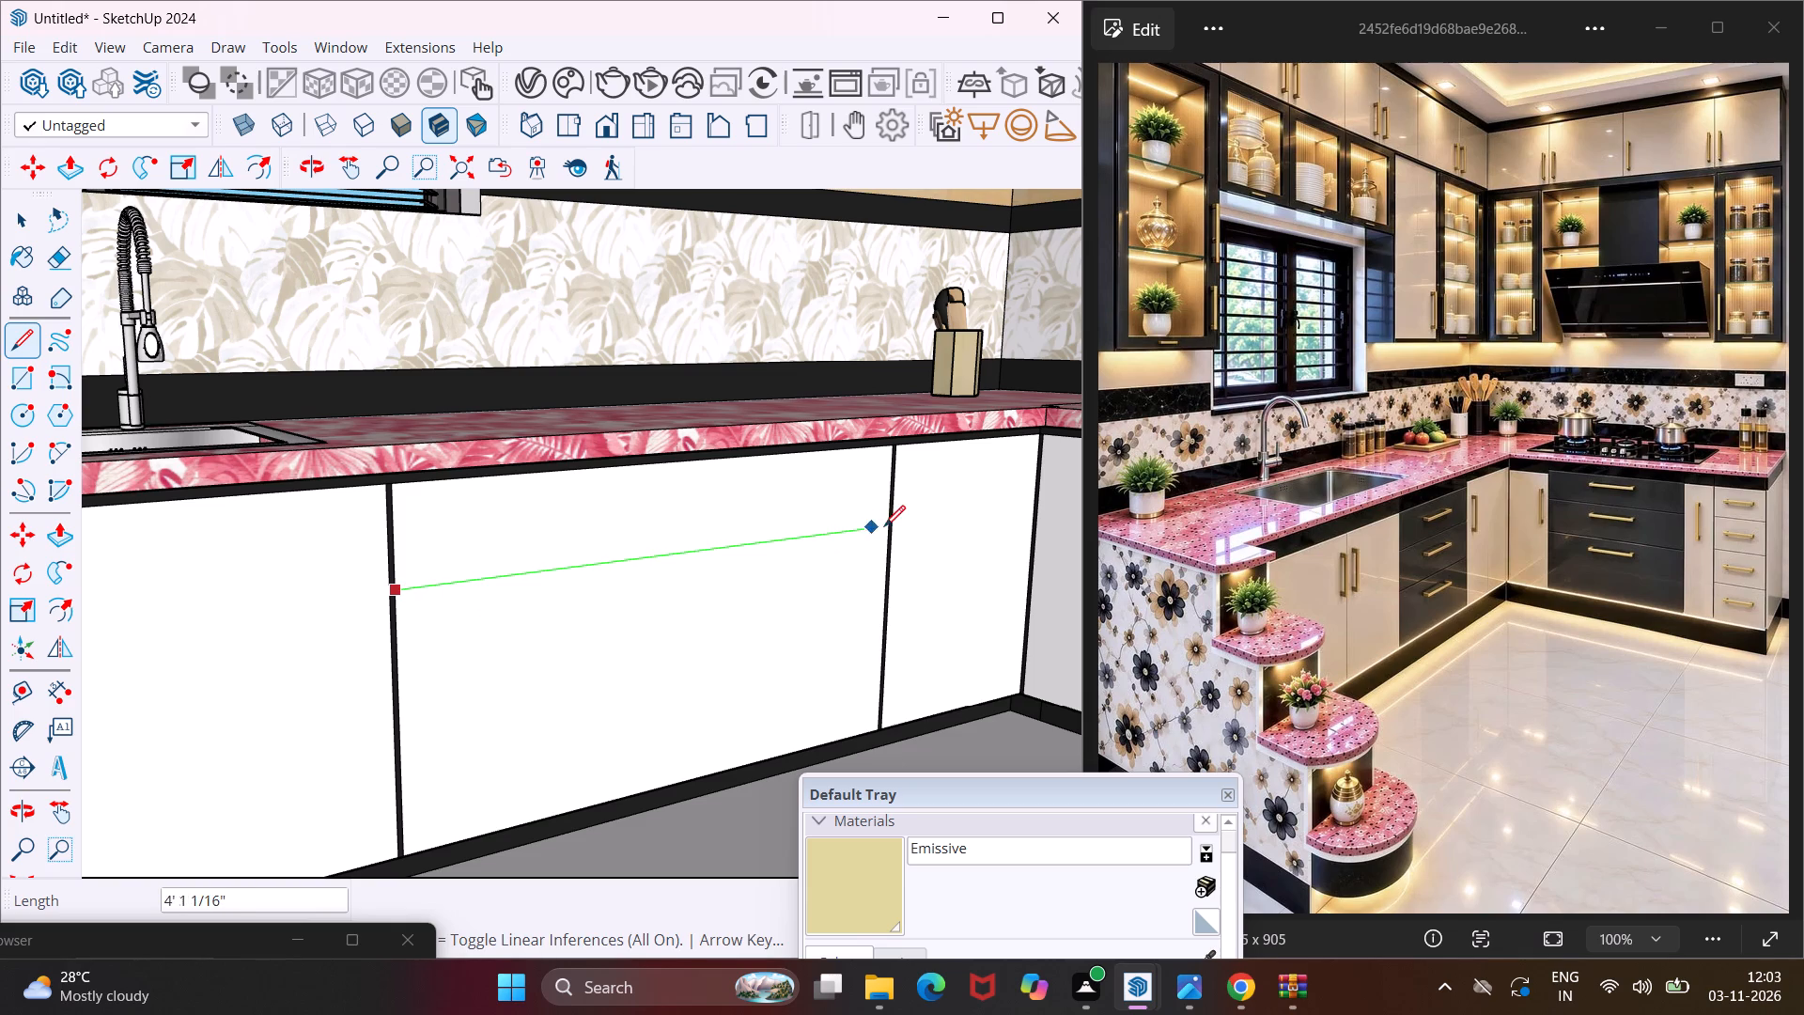
left_click(894, 524)
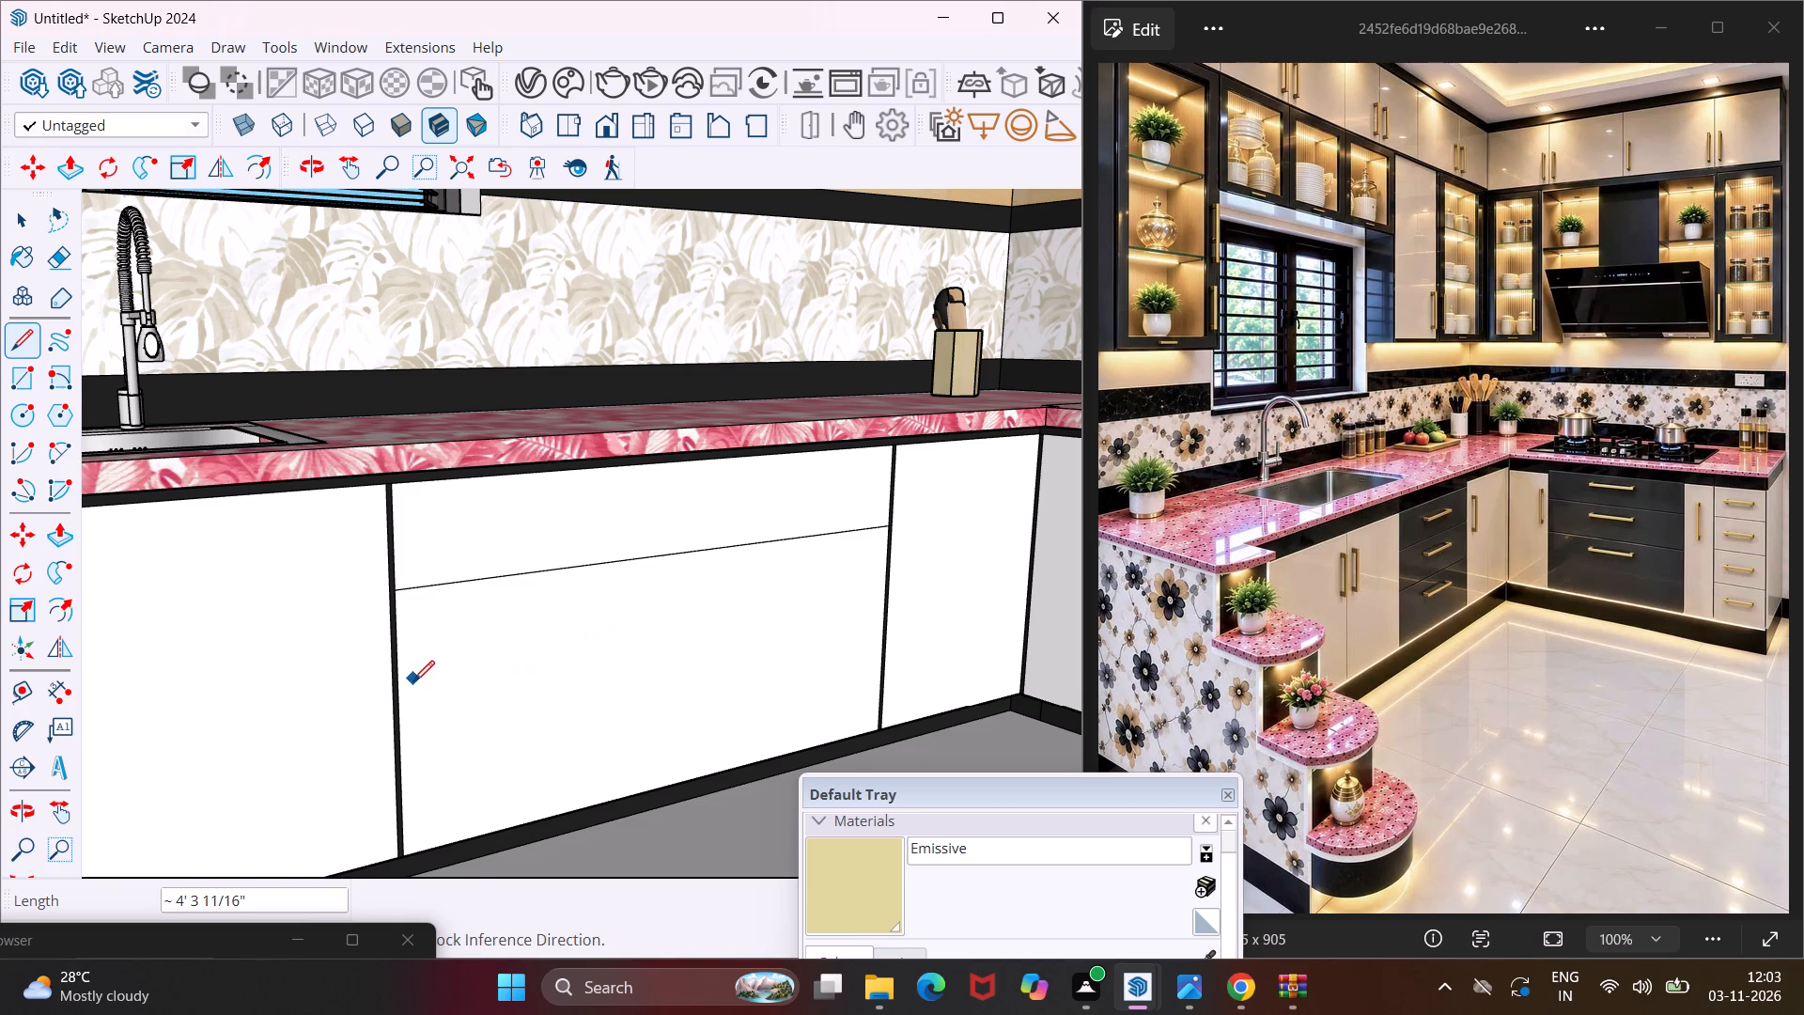
scroll(413, 681, "up", 1)
left_click(402, 730)
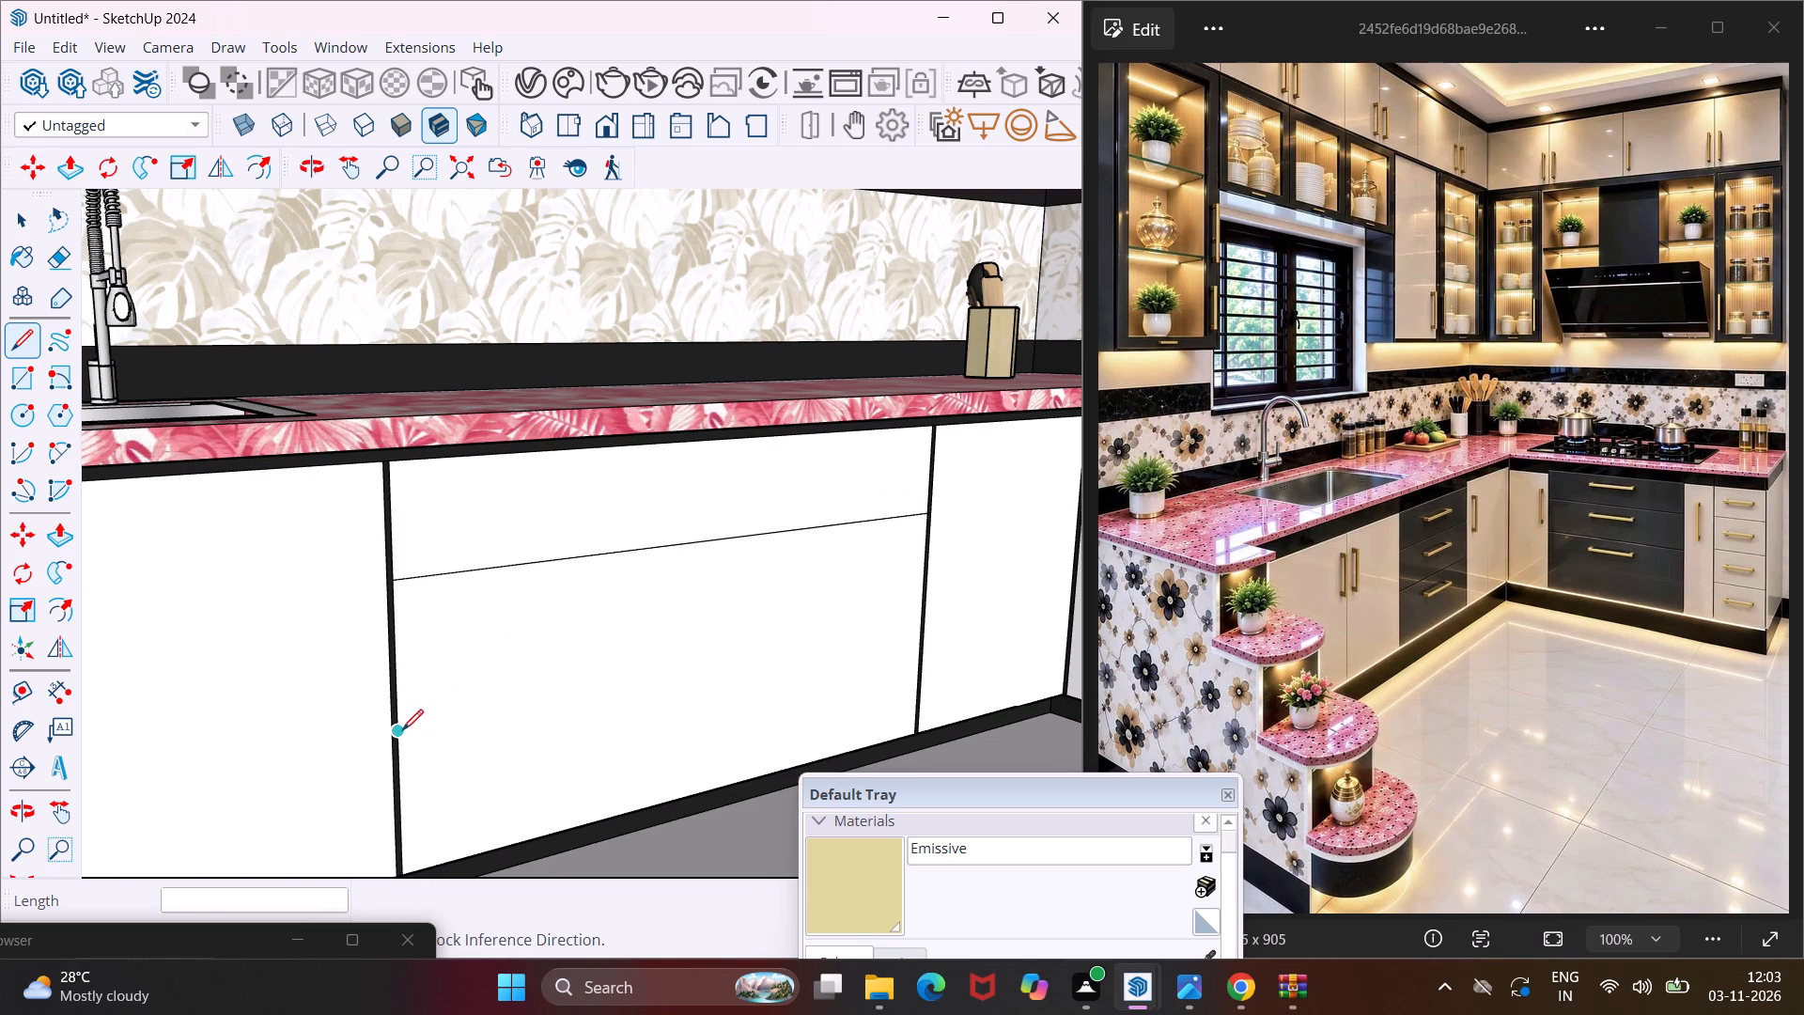
left_click(921, 622)
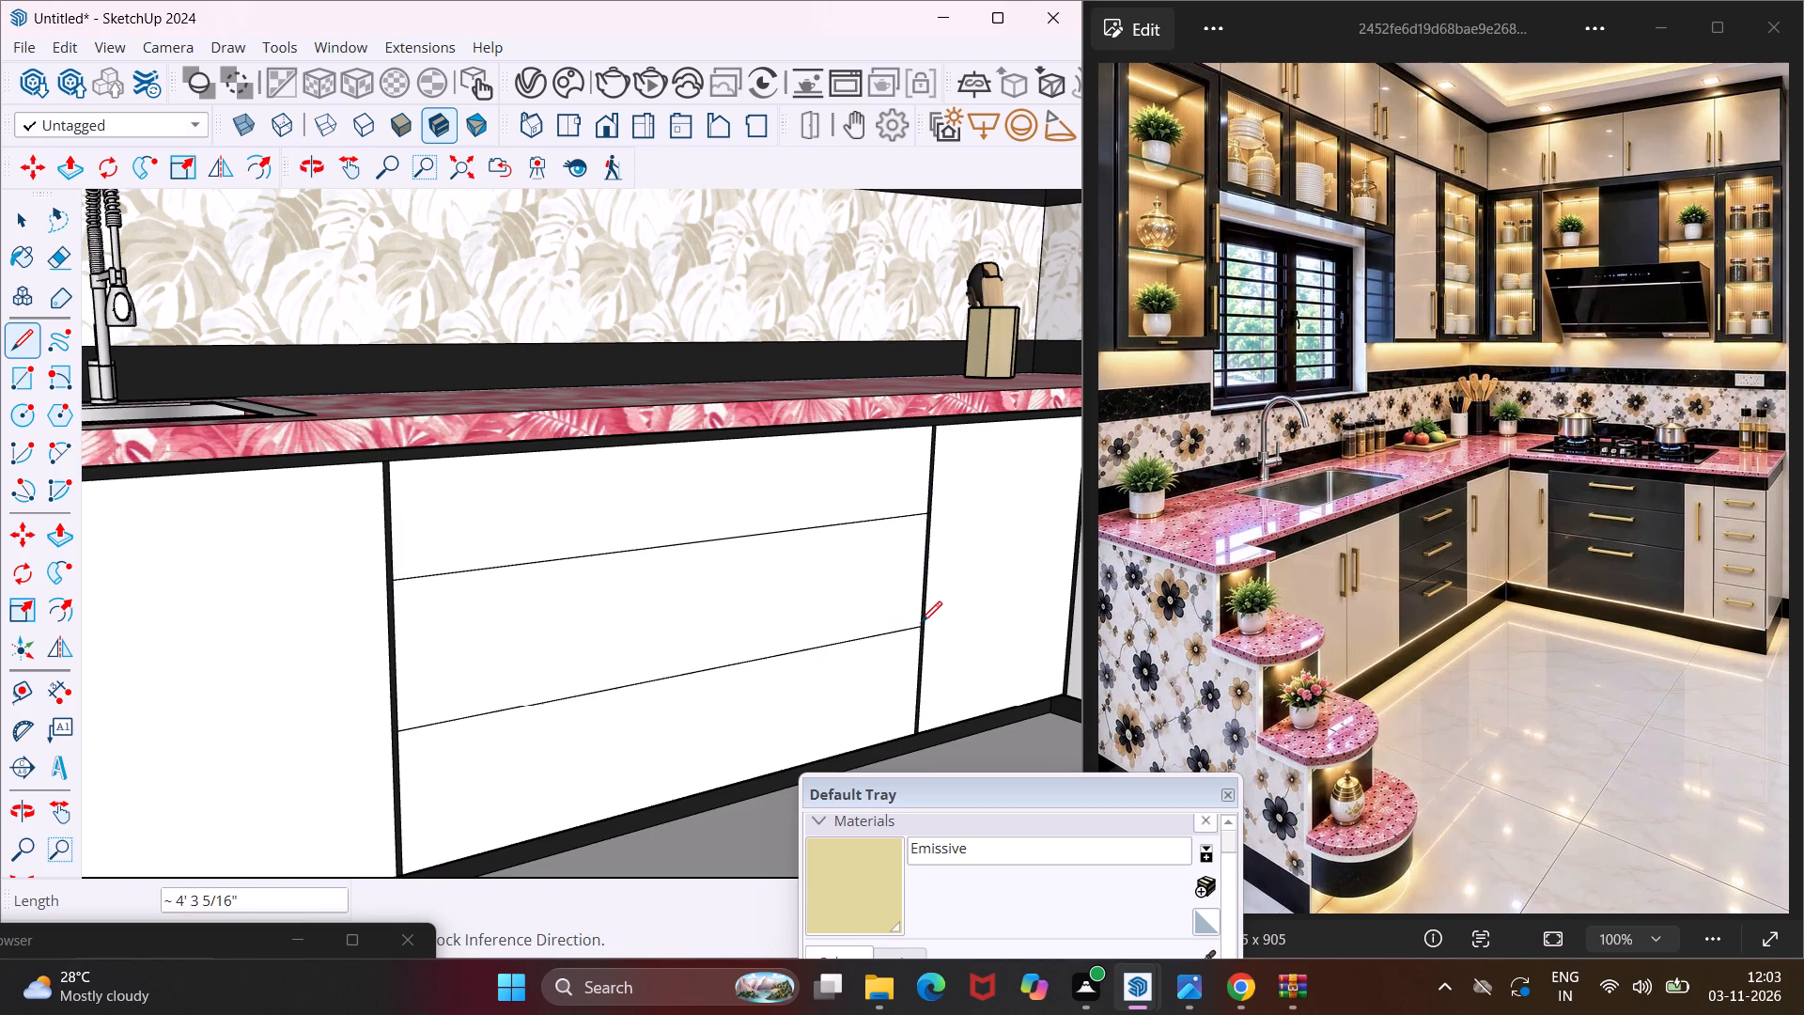
key("Escape")
key("space")
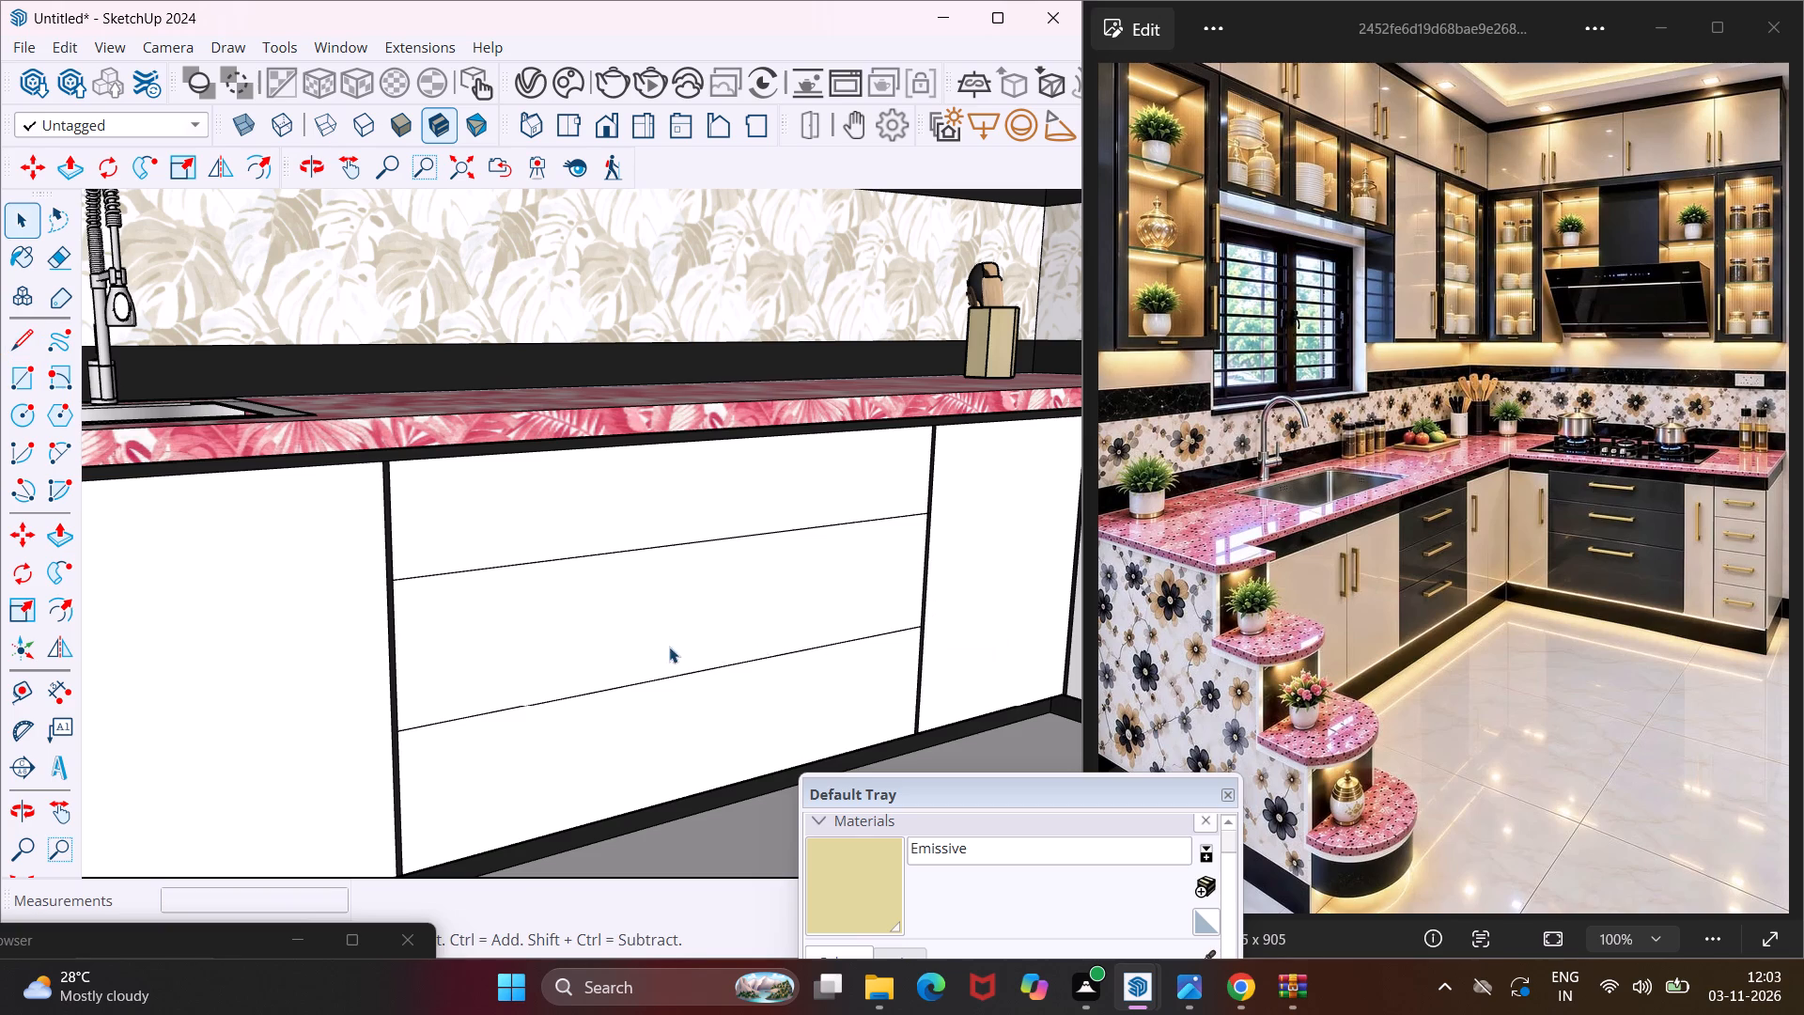
Draw the upper horizontal drawer lines under the hob: about 4' 3/4" across the wide front and about 1' 1 1/2" across the narrow end front.
scroll(540, 586, "down", 9)
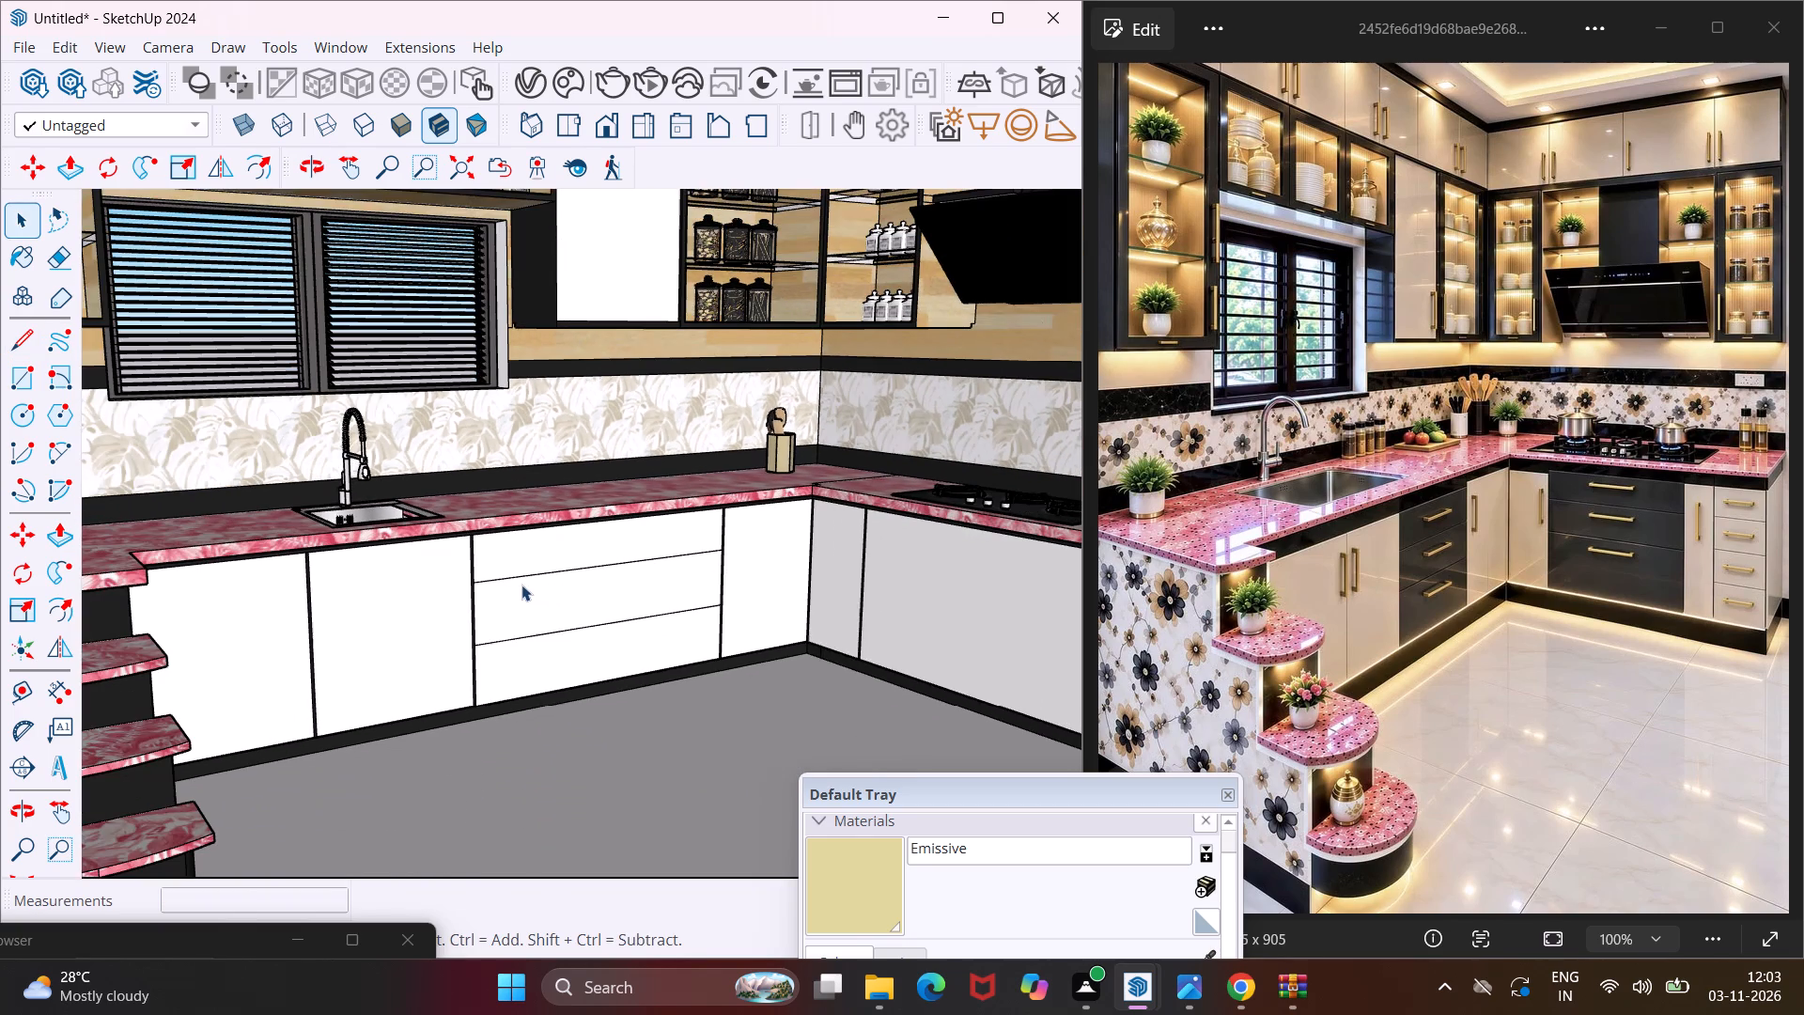
scroll(521, 585, "down", 2)
middle_click_drag(521, 585, 546, 590)
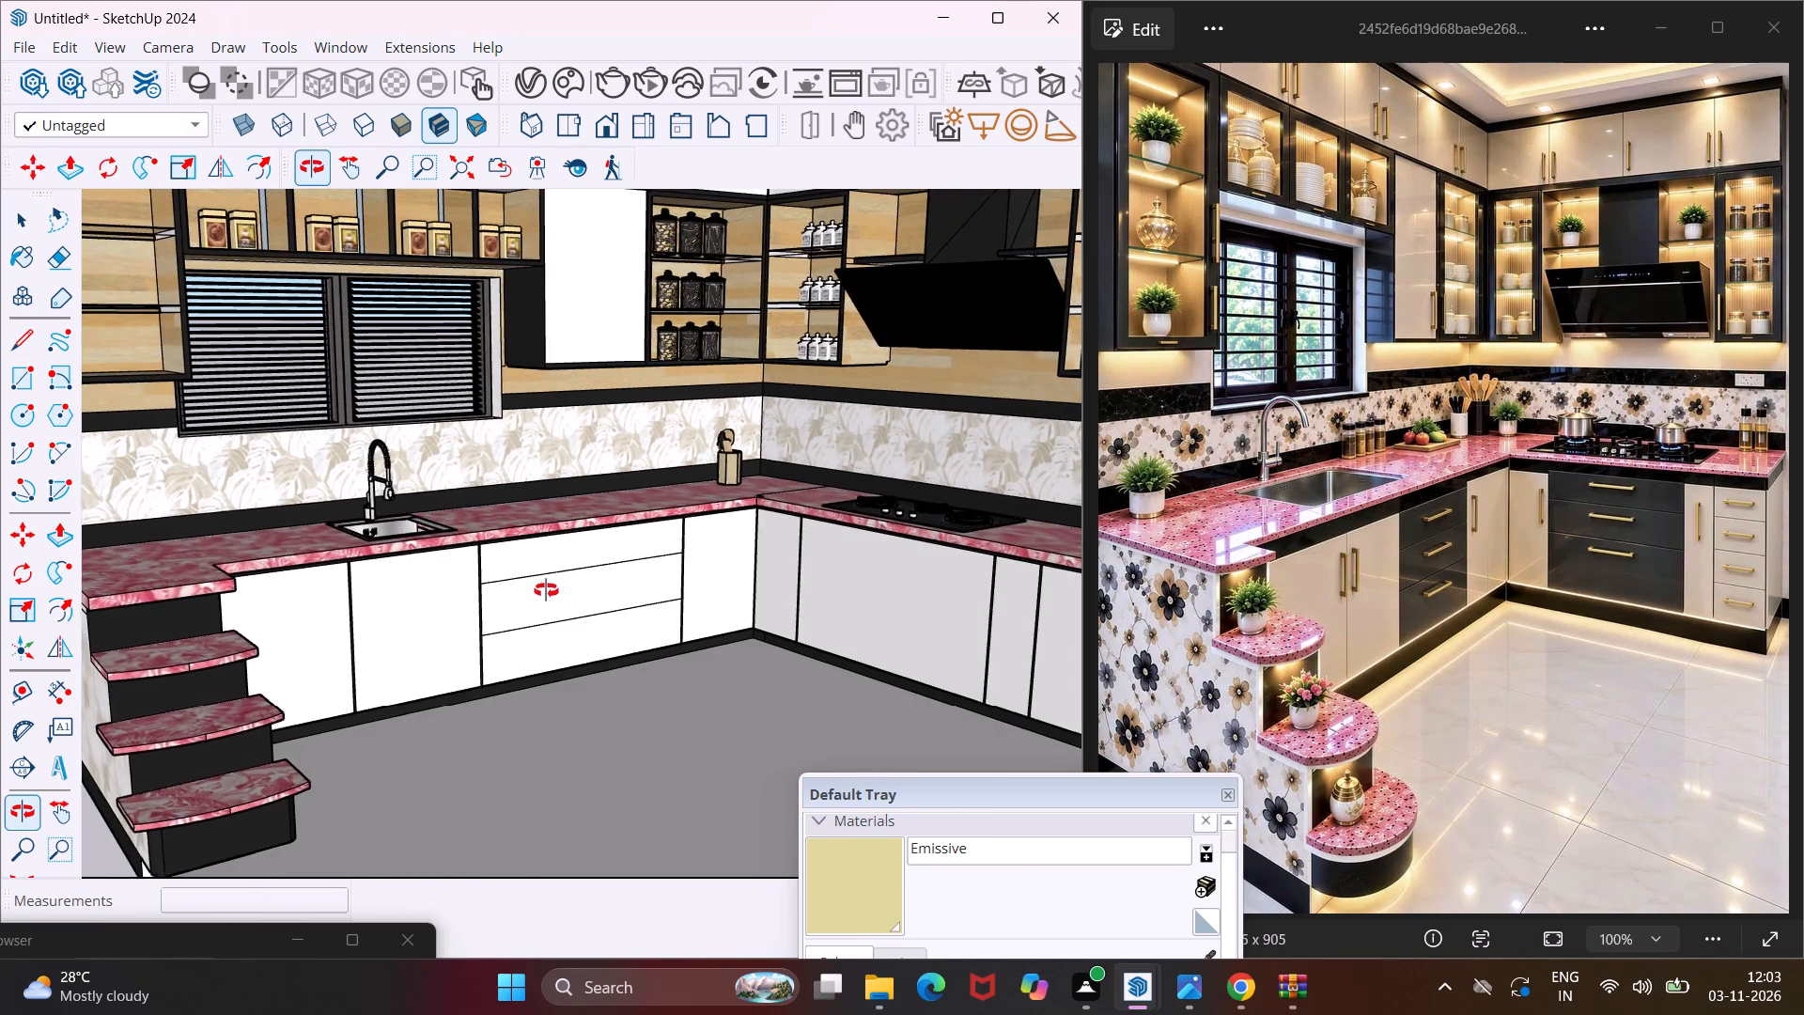
middle_click_drag(546, 590, 550, 590)
scroll(510, 575, "down", 5)
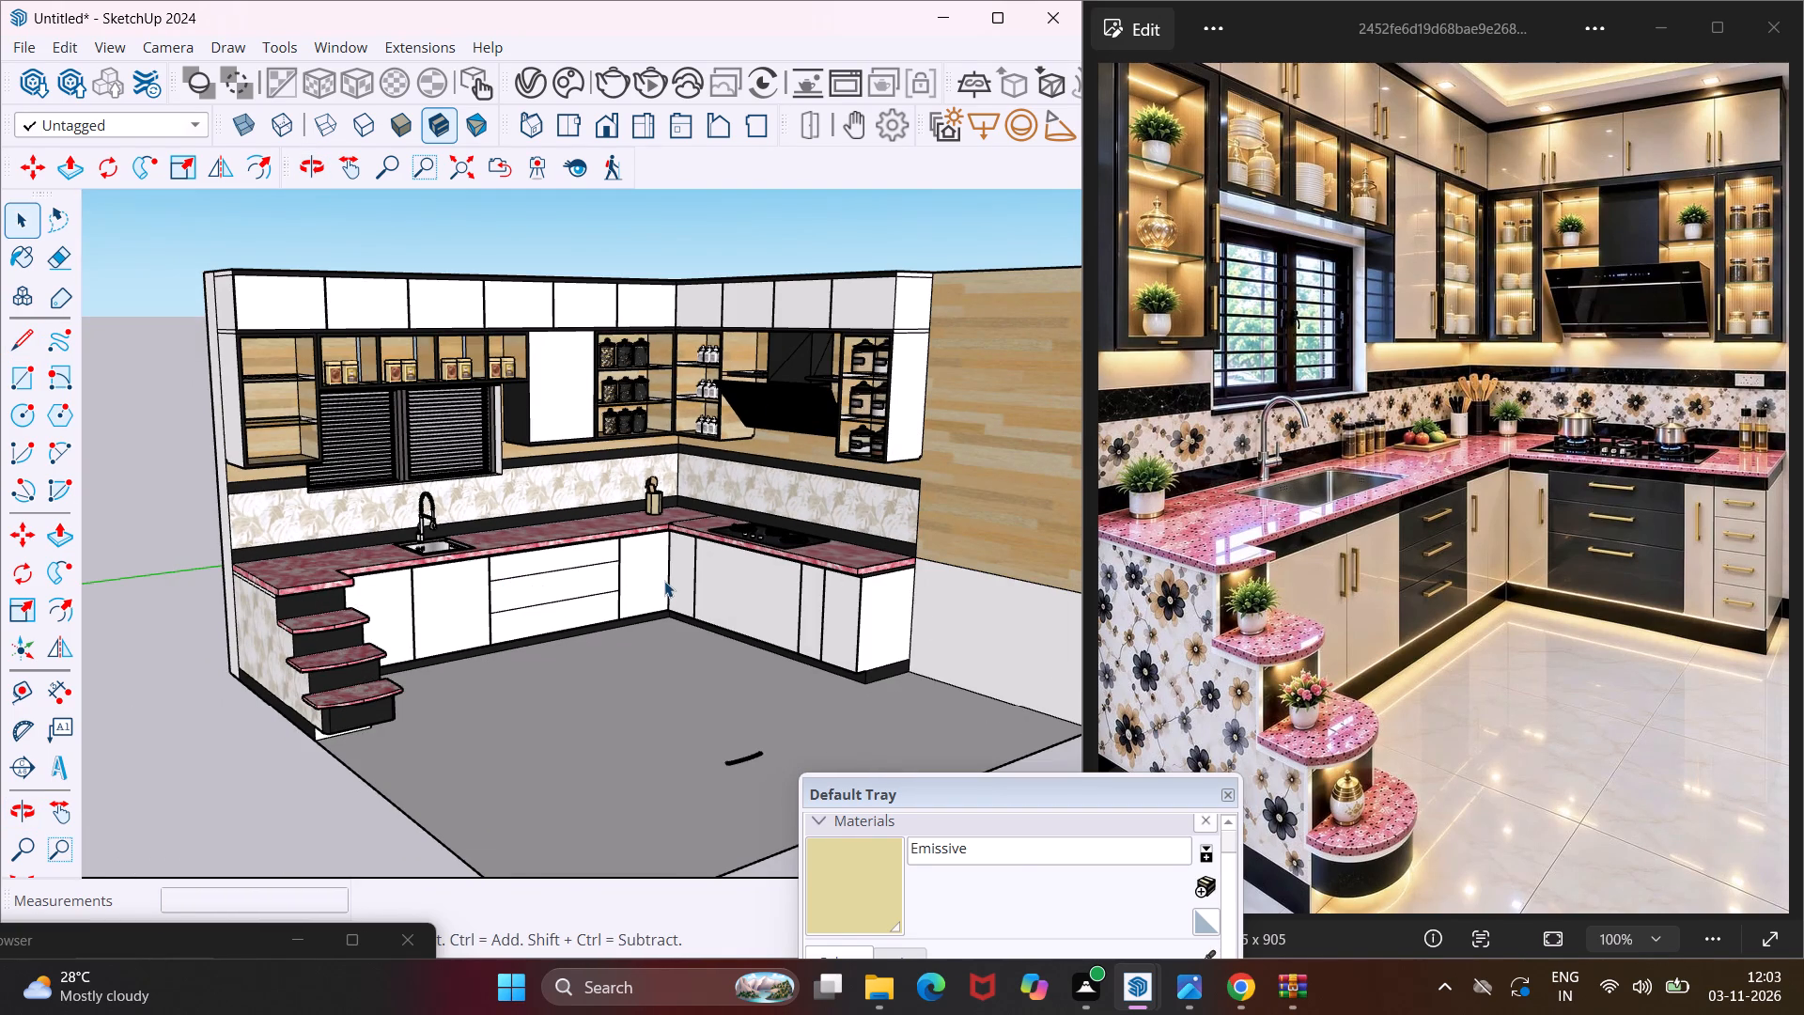
key("l")
middle_click_drag(831, 592, 992, 588)
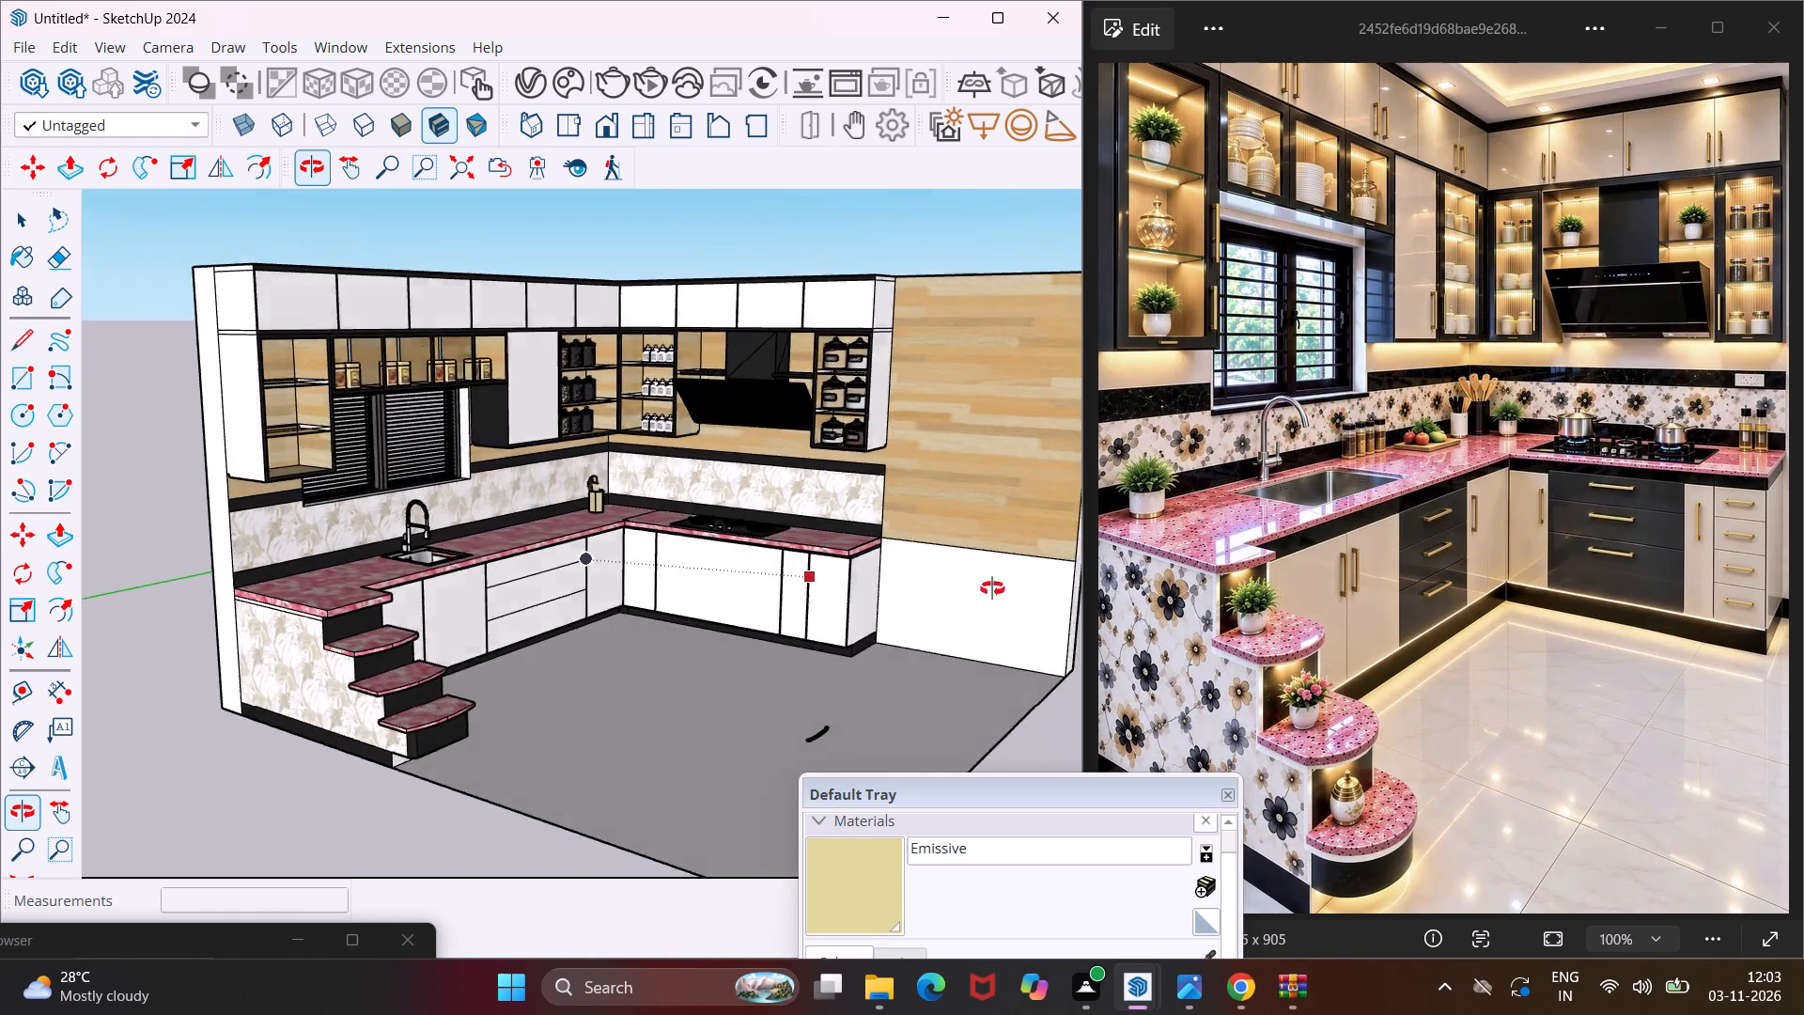
middle_click_drag(992, 588, 1045, 588)
scroll(1003, 586, "up", 4)
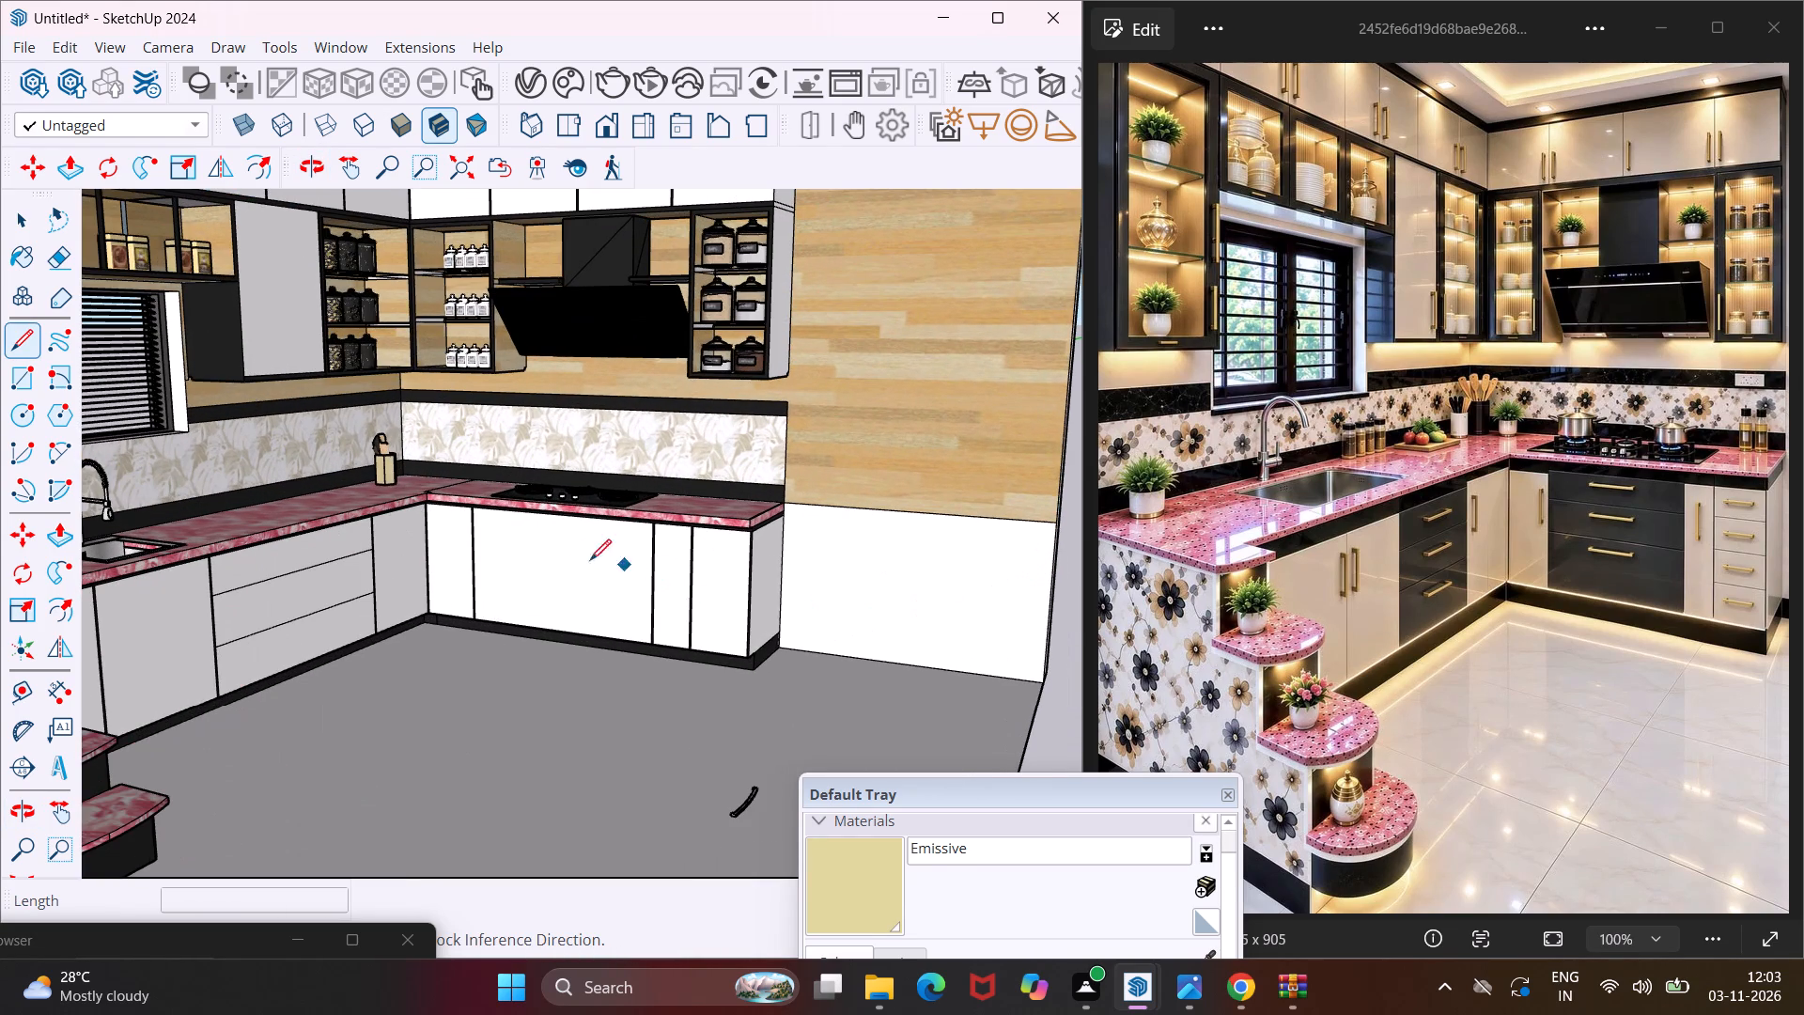
scroll(566, 559, "up", 4)
middle_click_drag(566, 559, 715, 560)
scroll(715, 561, "up", 5)
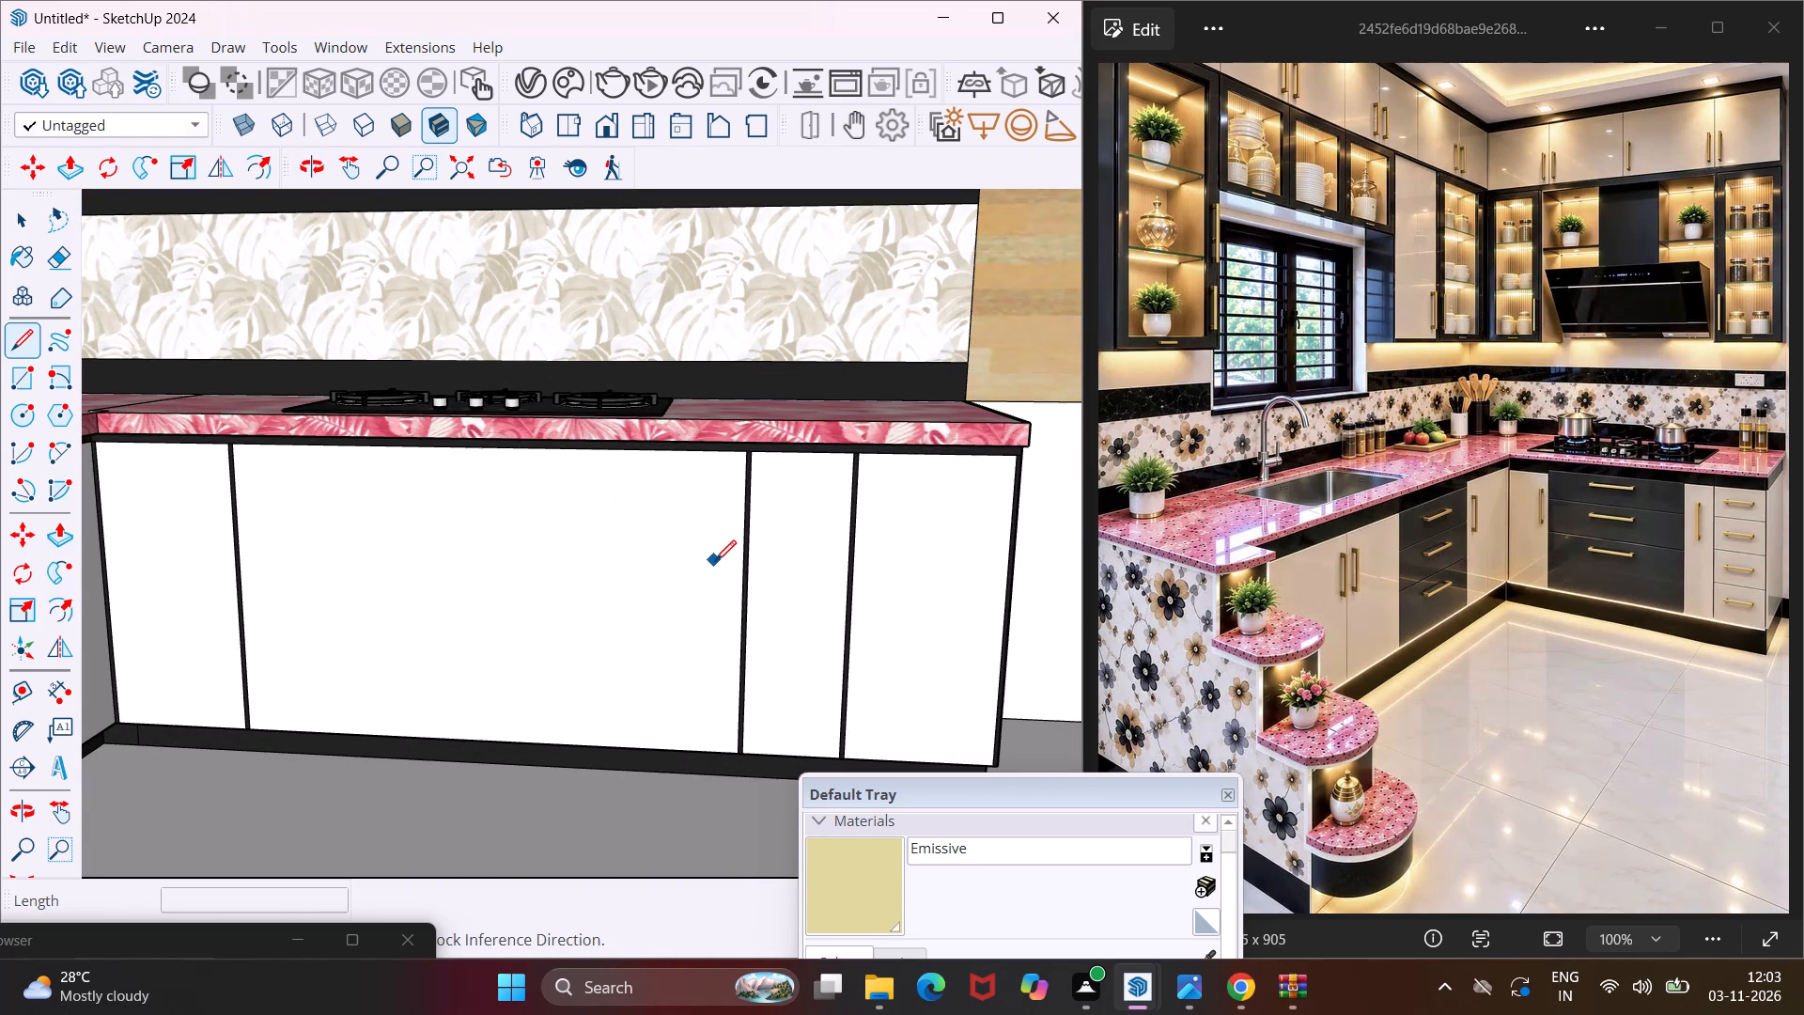
left_click(240, 522)
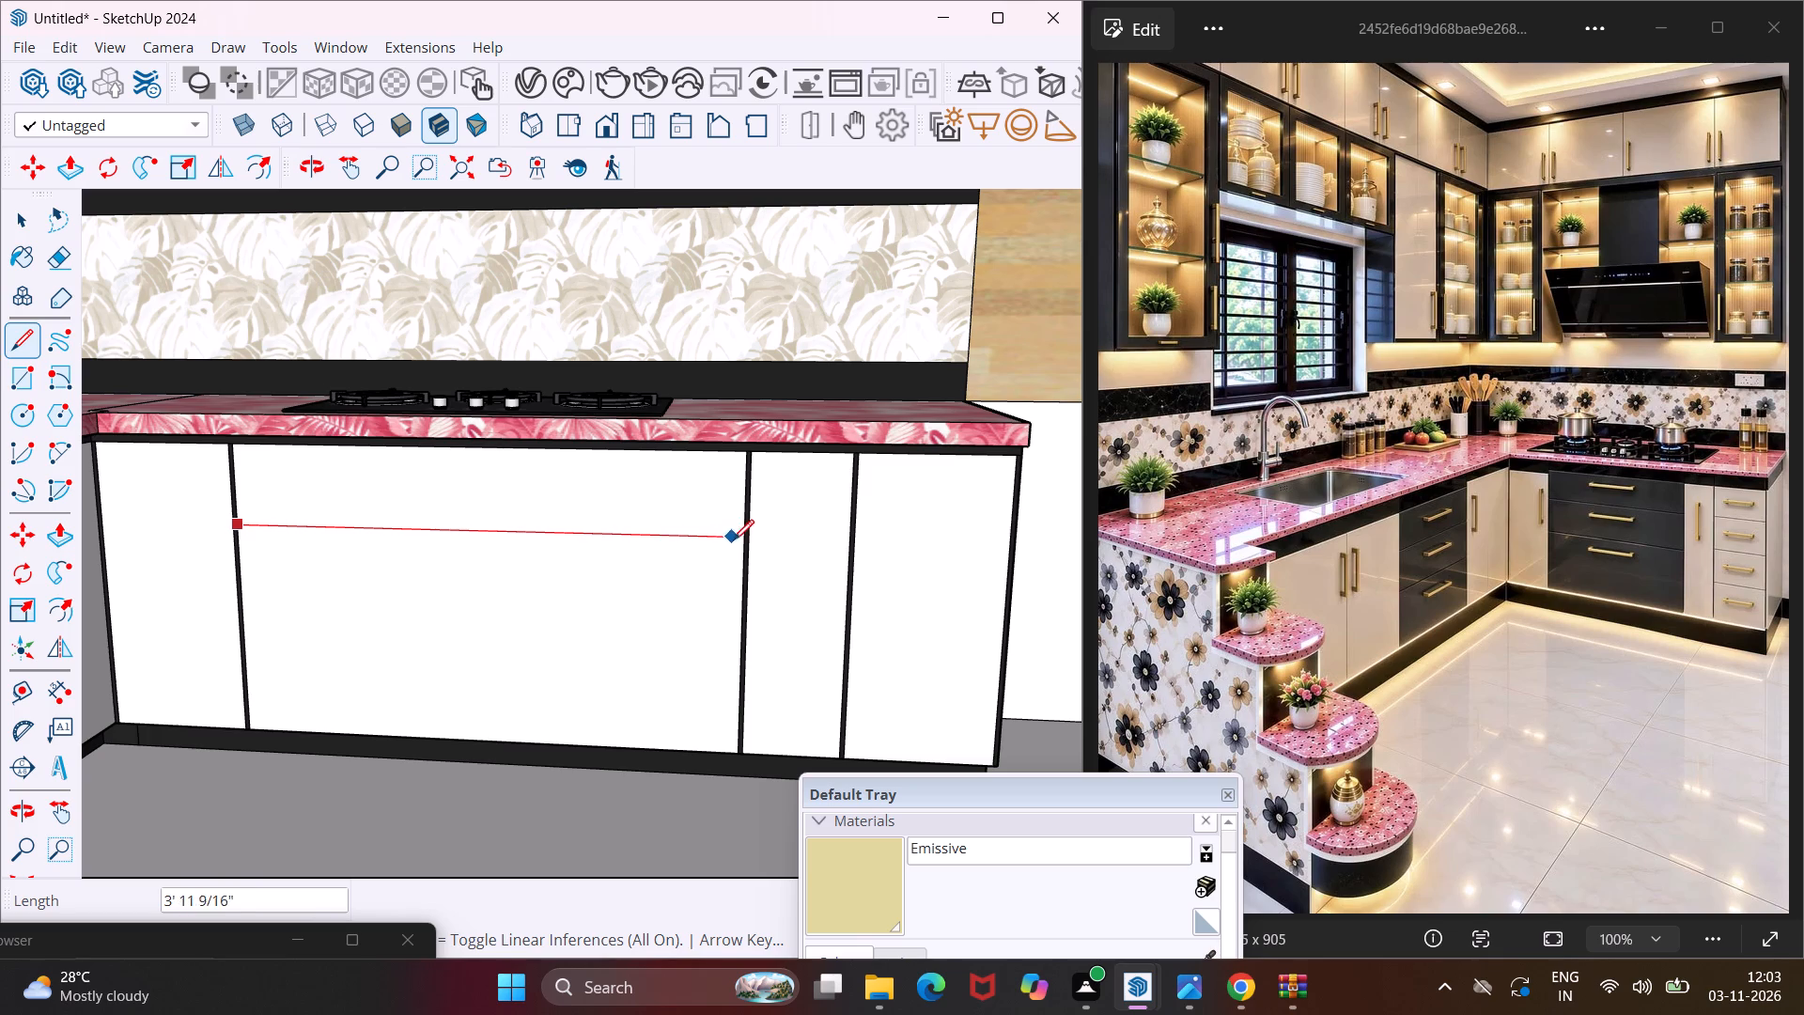
left_click(746, 540)
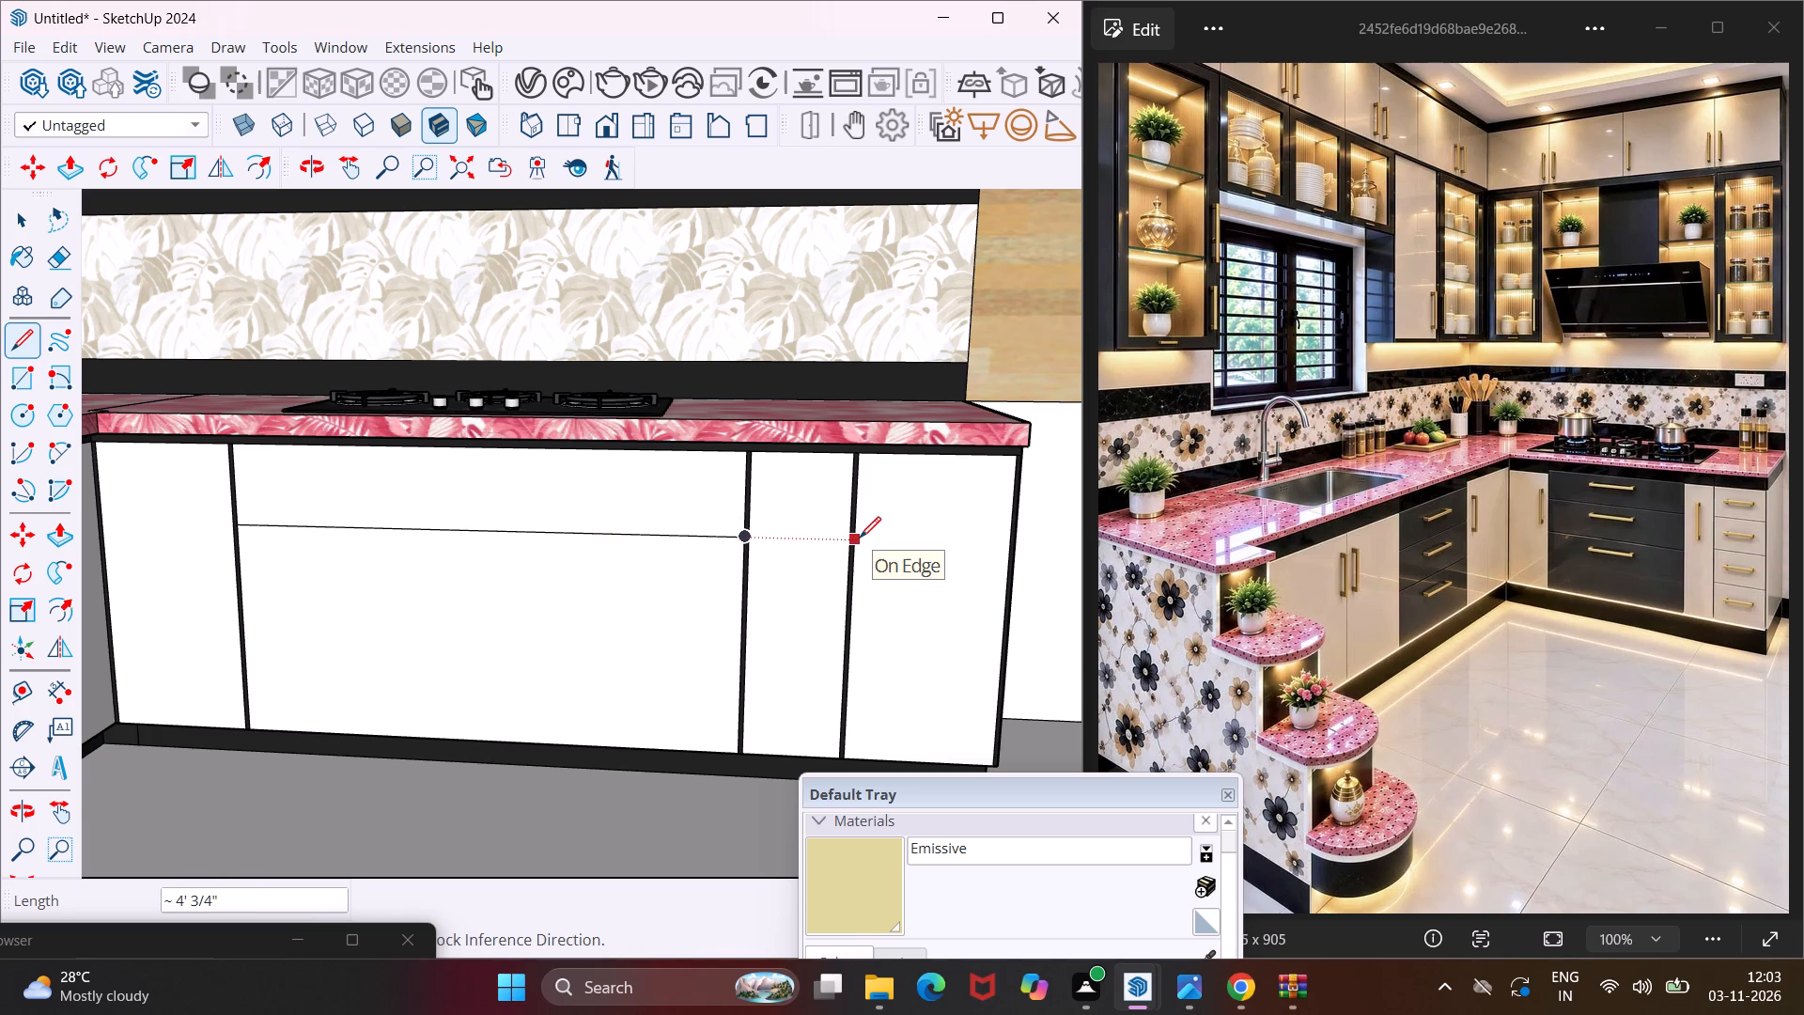
left_click(860, 538)
left_click(1007, 545)
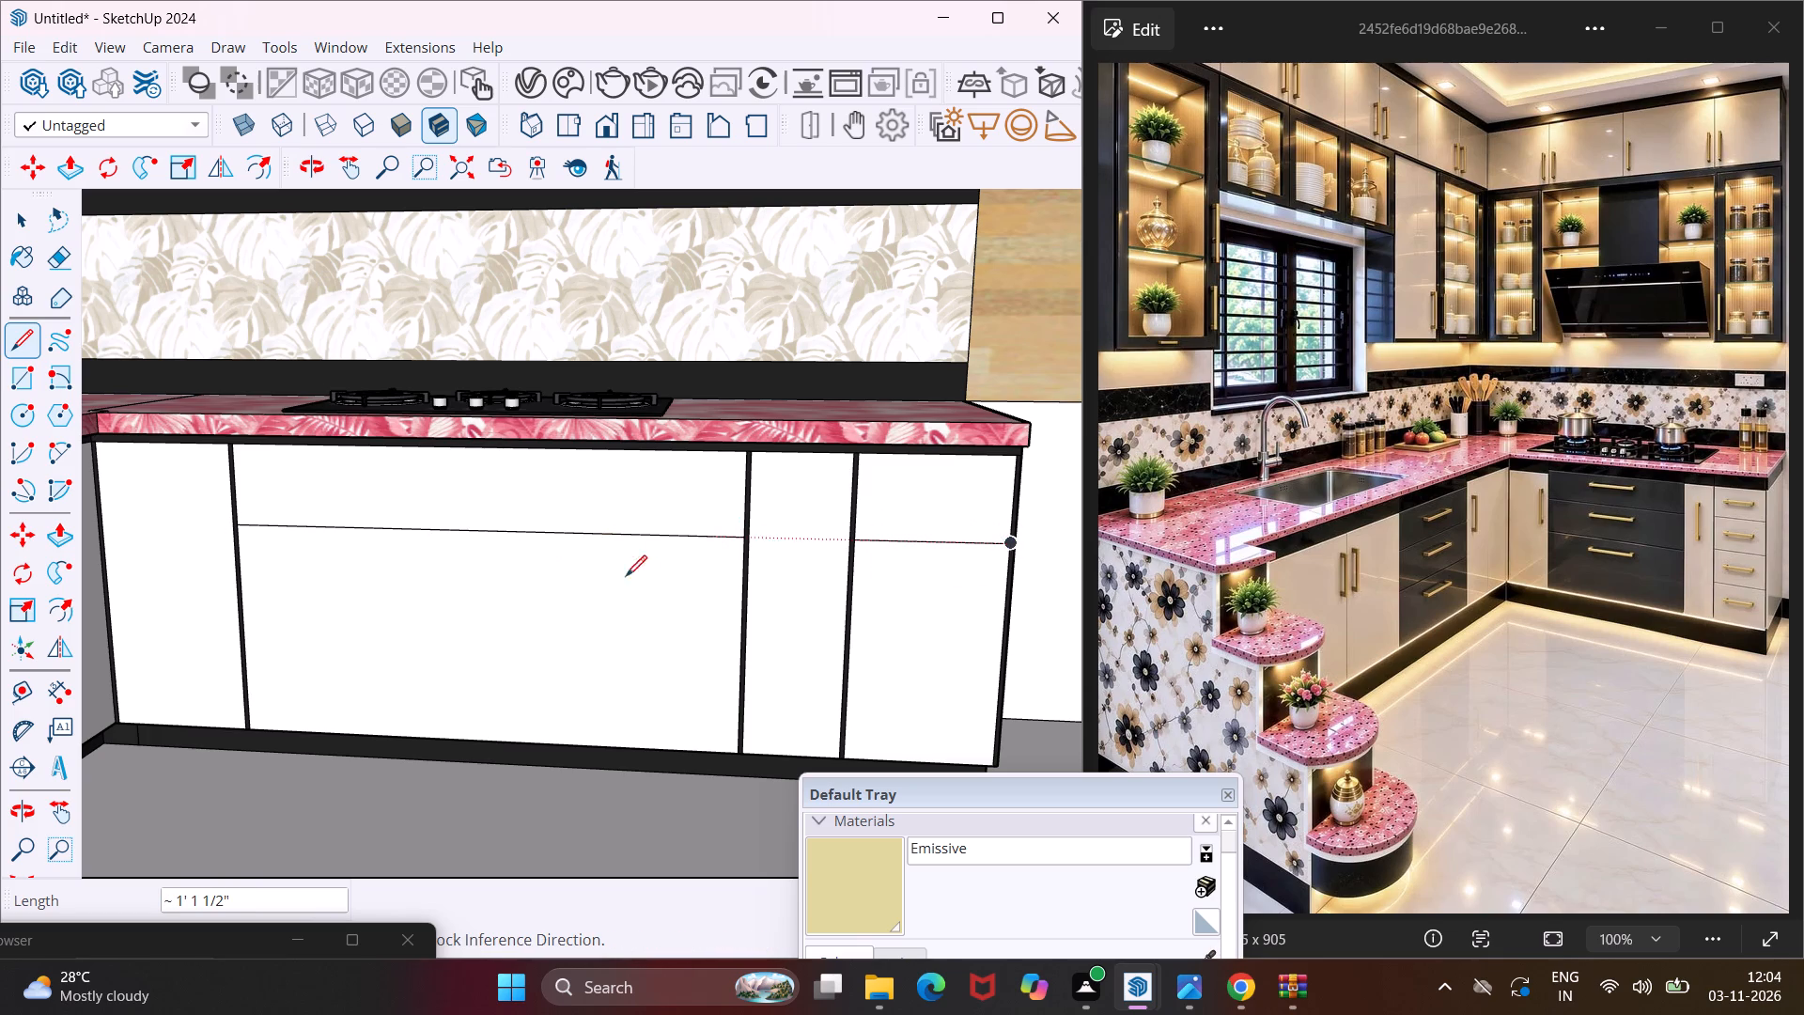
Draw the lower horizontal drawer lines, about 4' 3/4" across the wide hob front and about 1' 1 1/2" across the narrow end front.
left_click(246, 626)
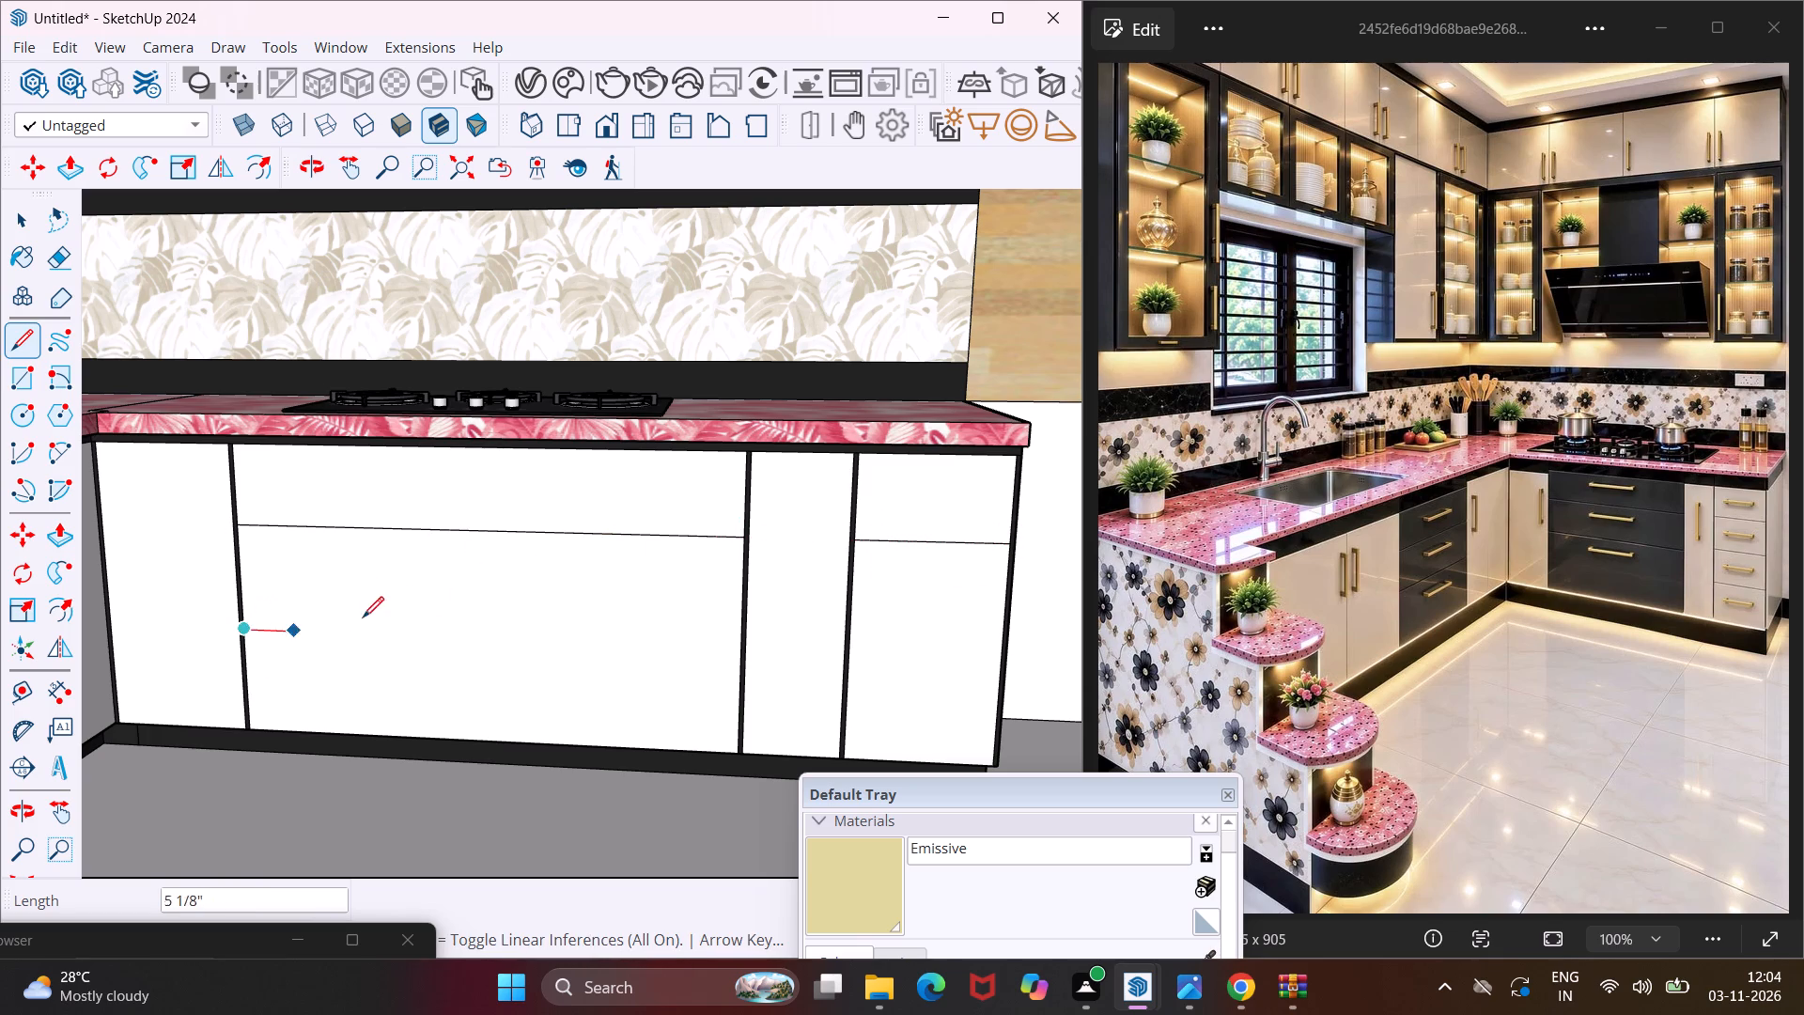
left_click(738, 648)
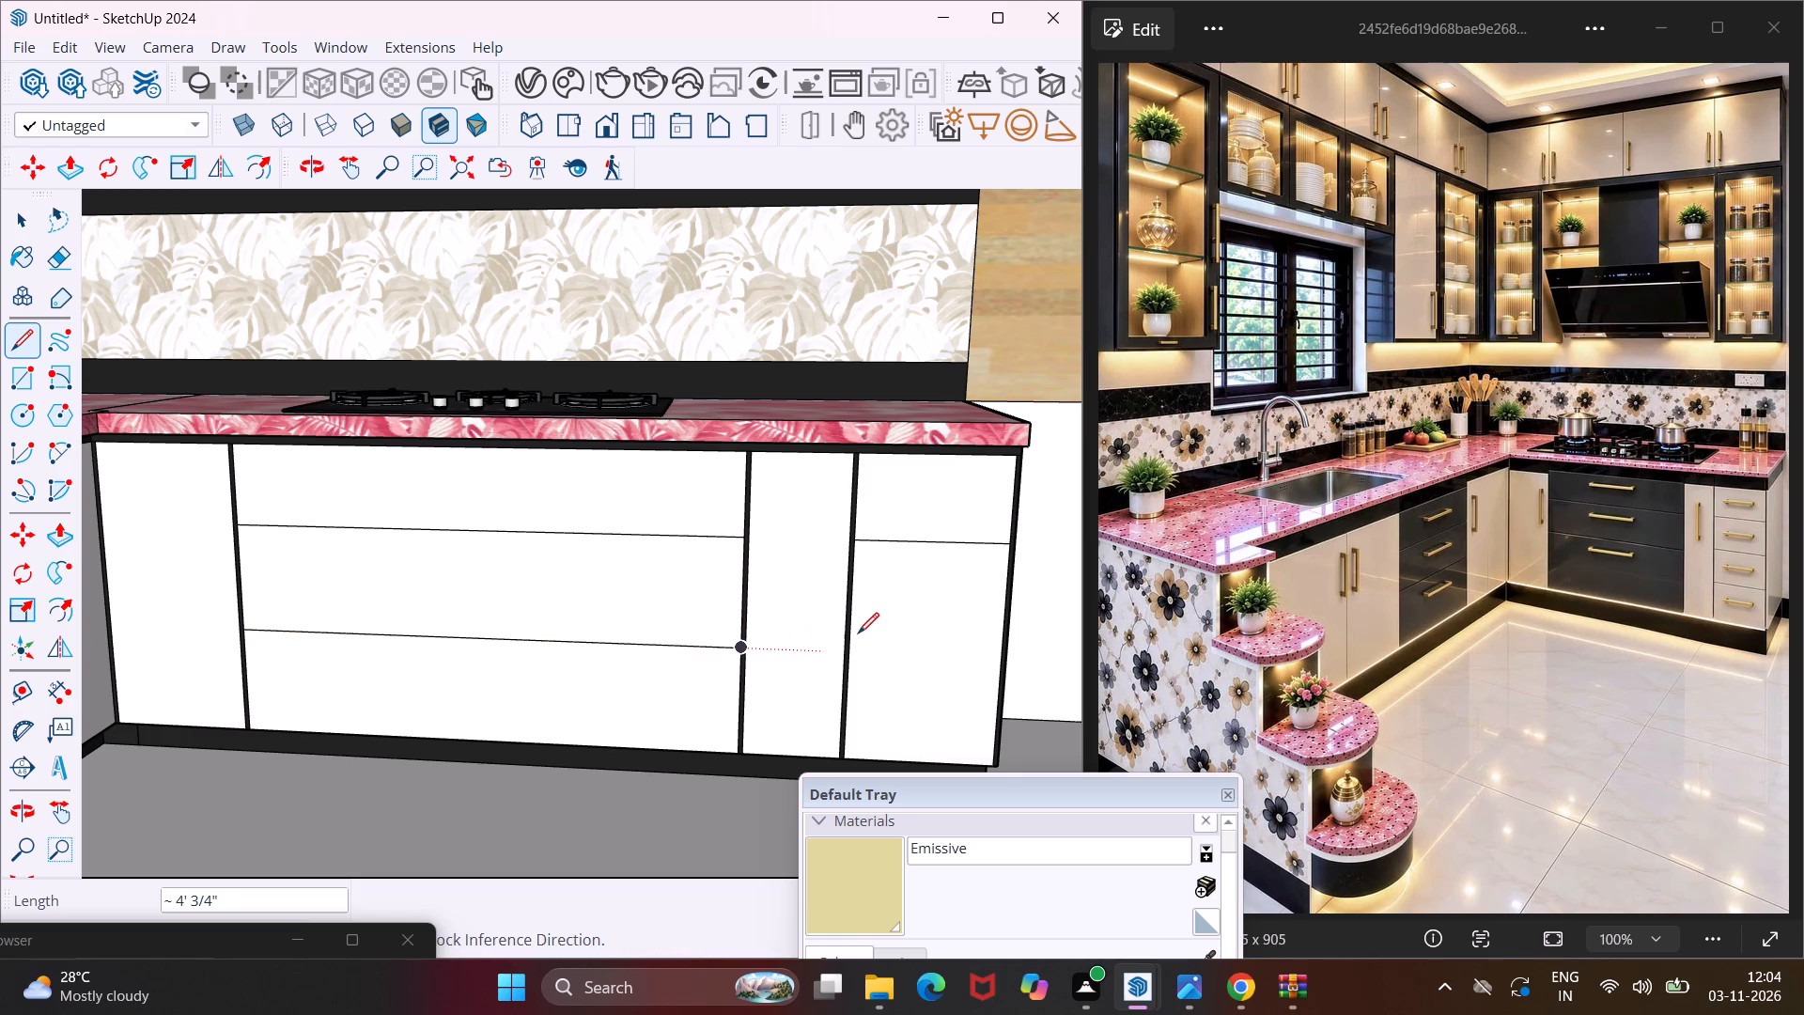
left_click(851, 649)
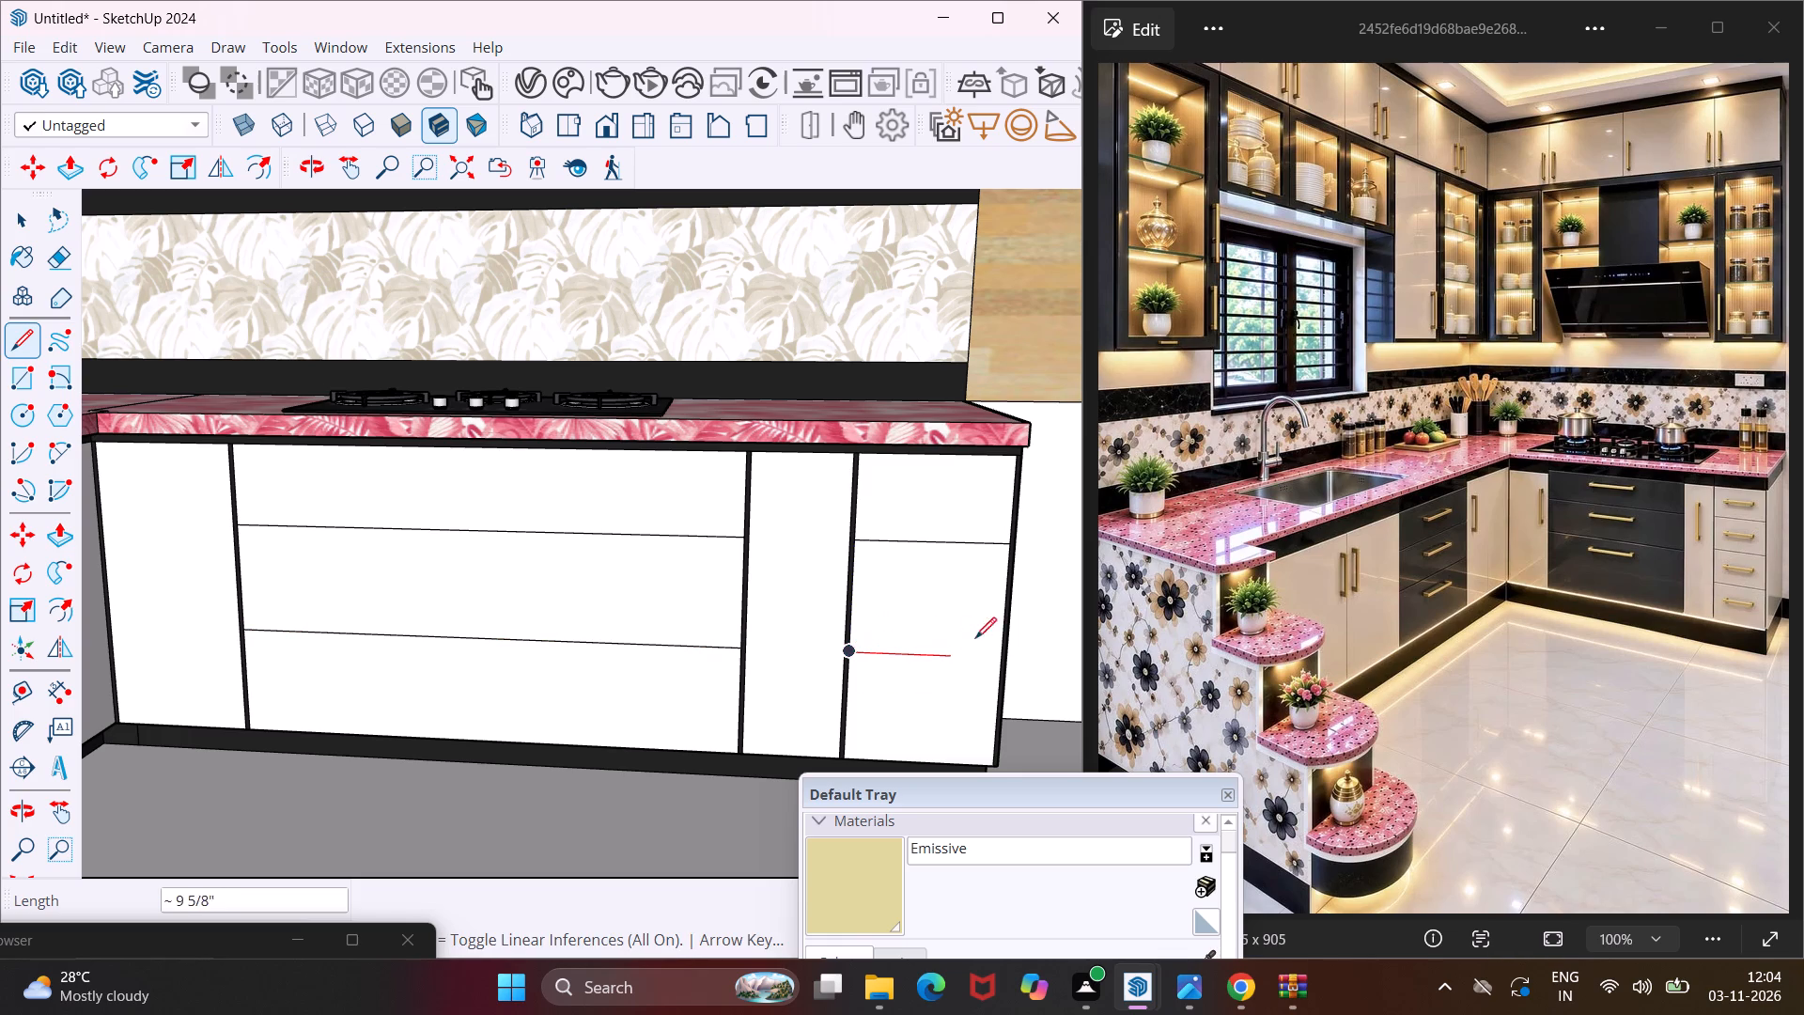
left_click(1000, 653)
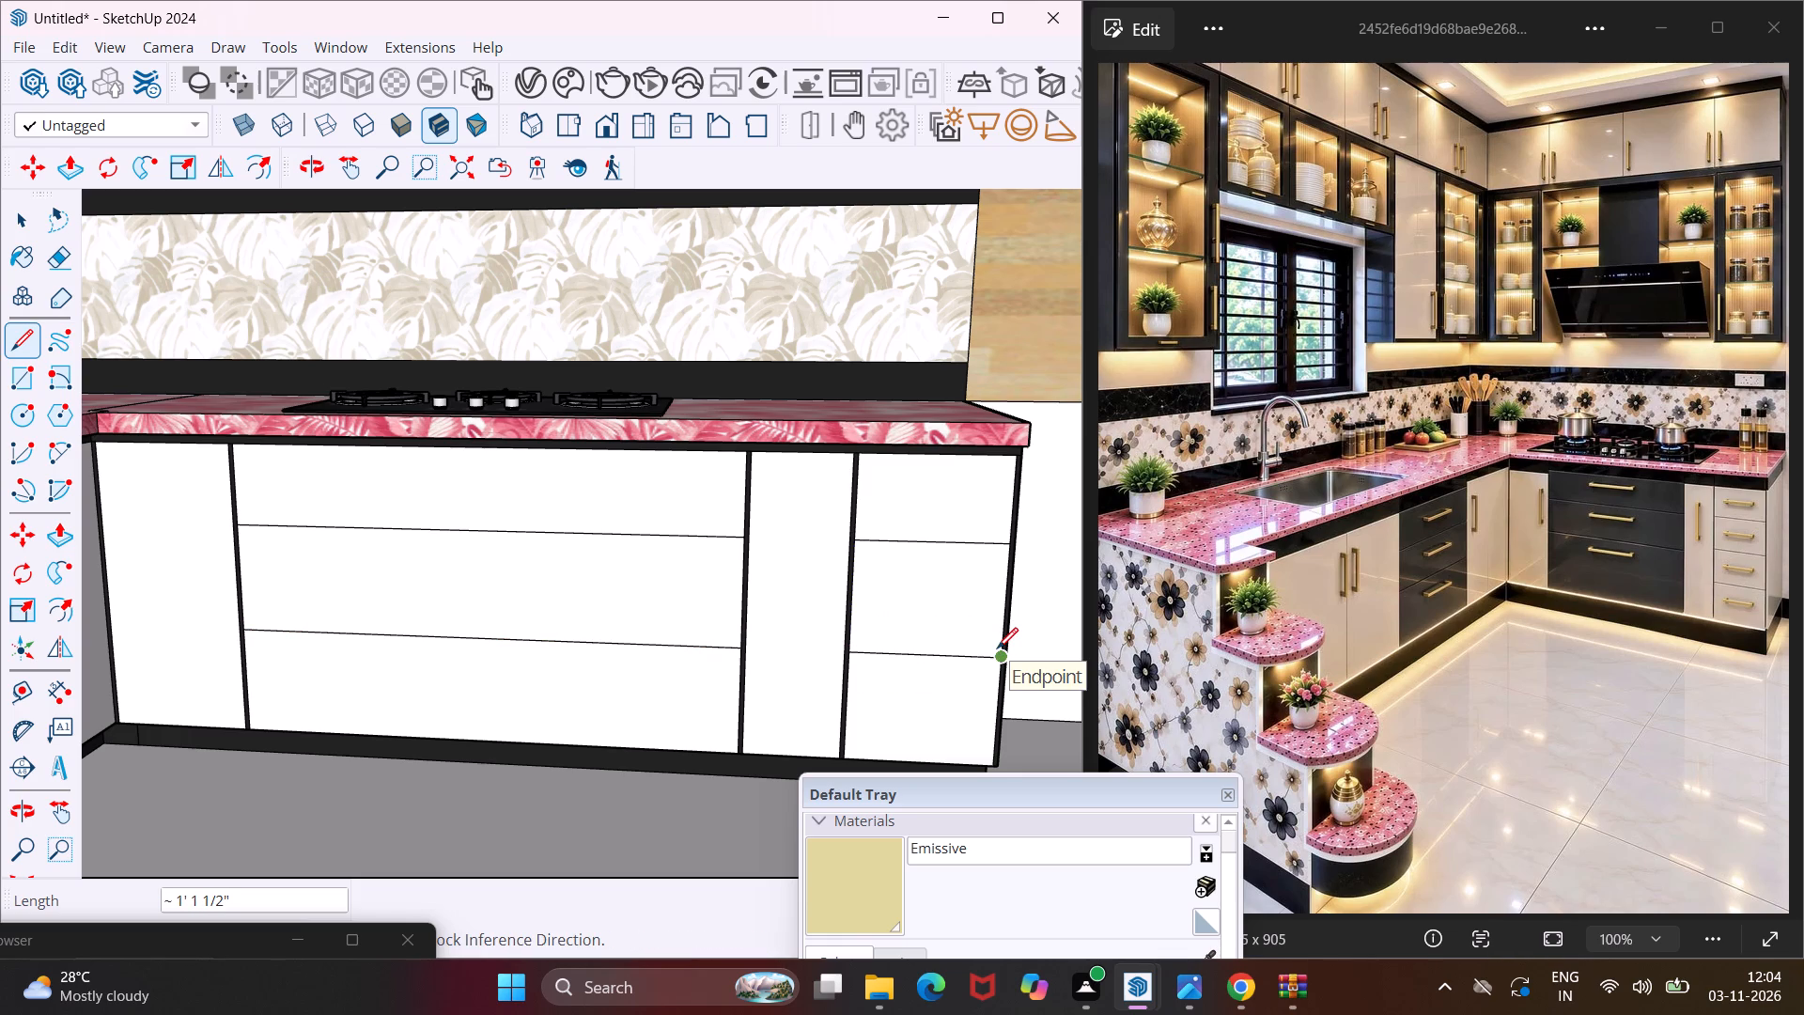
key("Escape")
key("space")
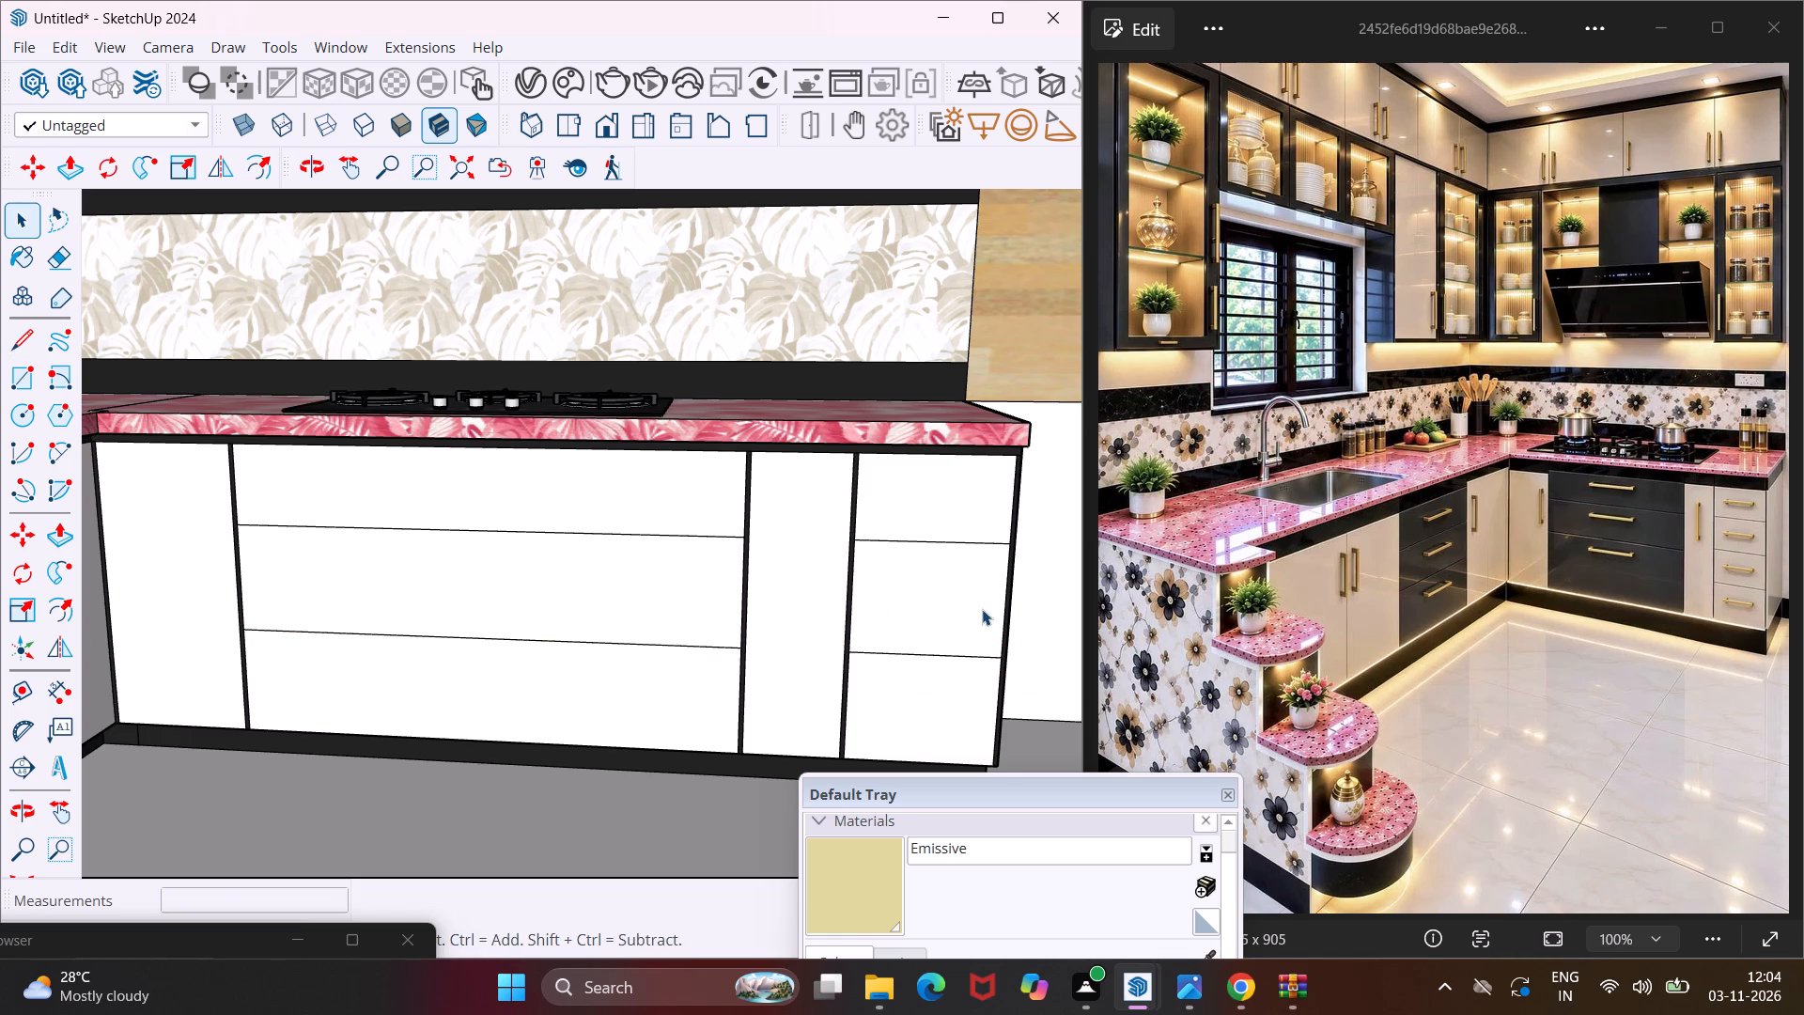
Copy the middle drawer face of the narrow end cabinet straight down by 0.4" to outline the gaps between drawers.
left_click(981, 545)
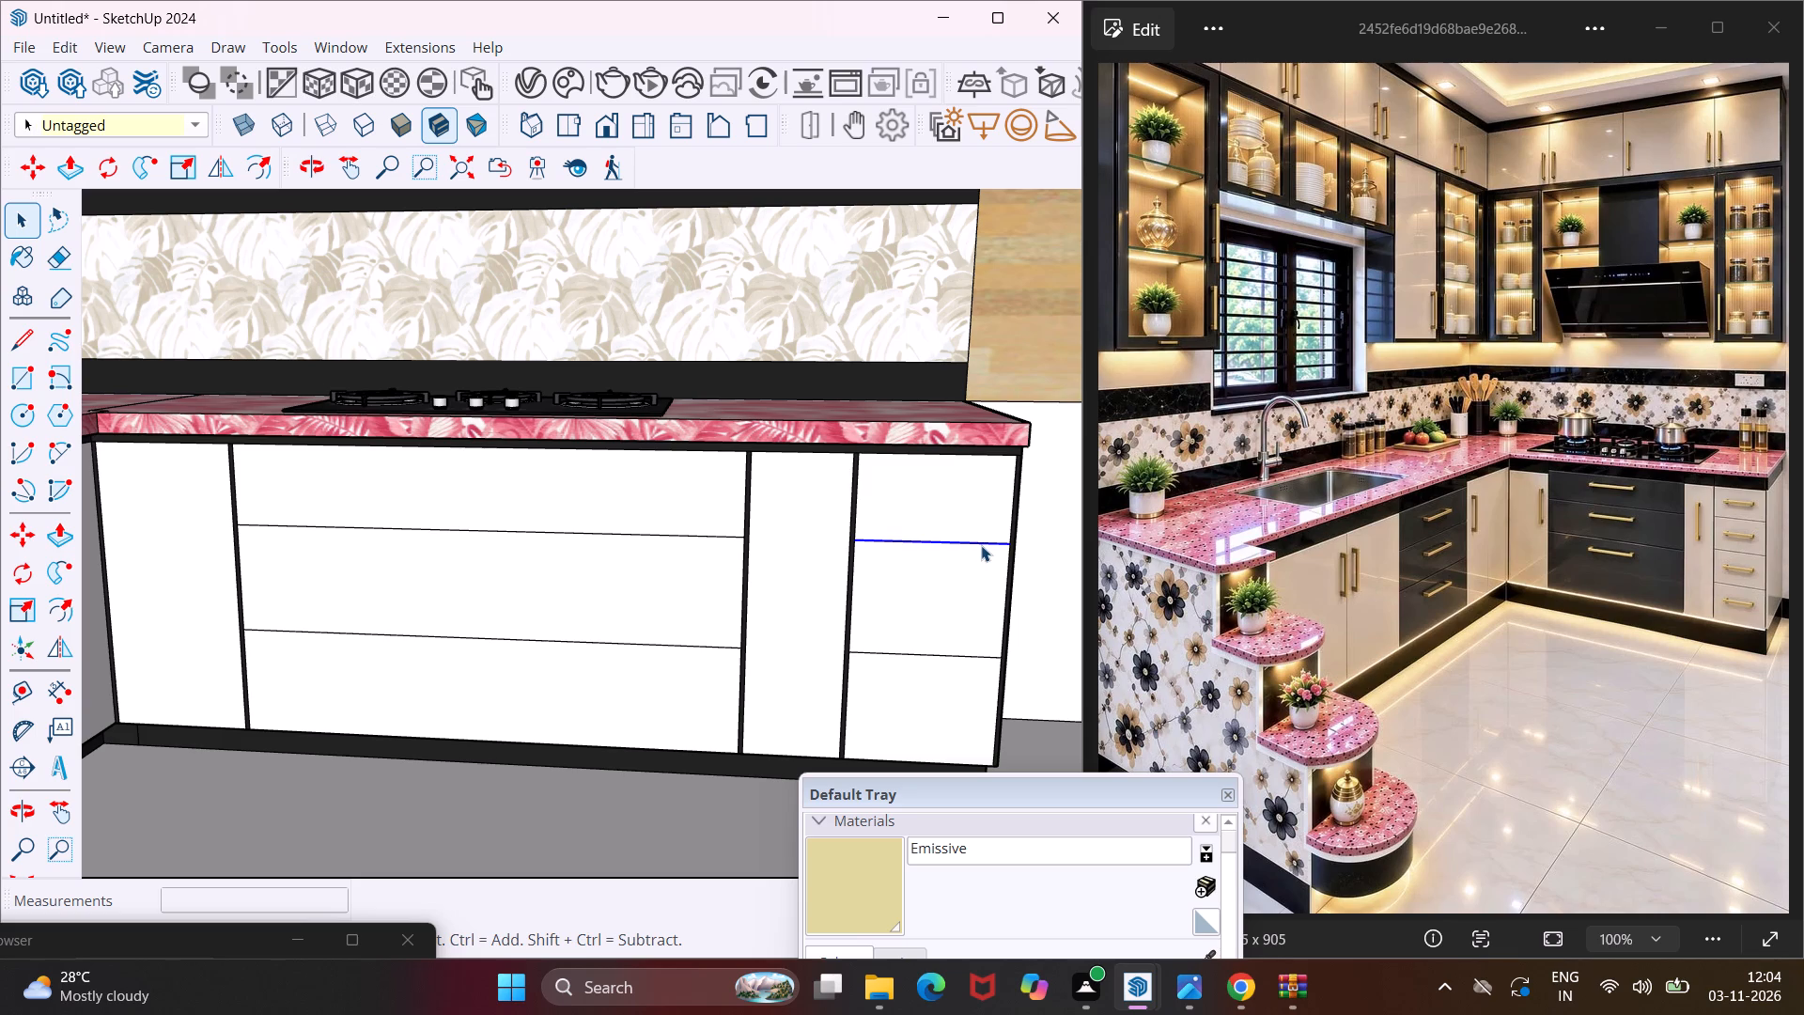
left_click(965, 601)
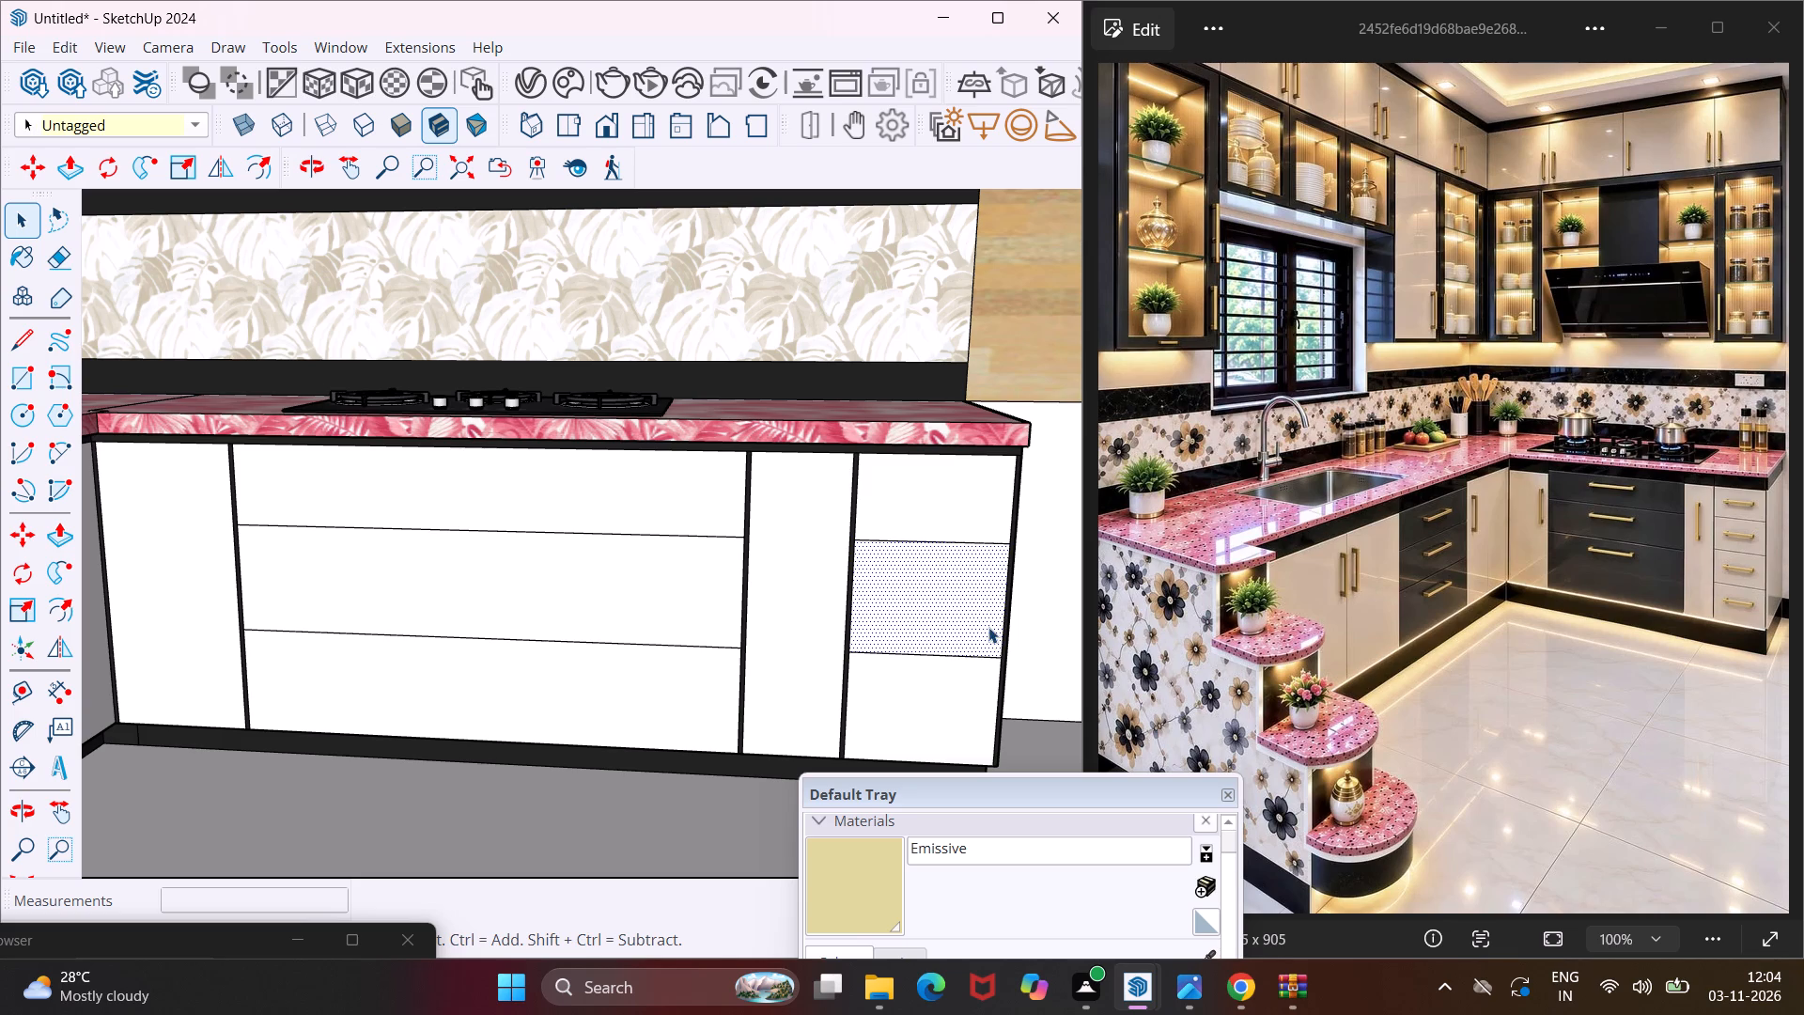
key("m")
scroll(920, 677, "up", 8)
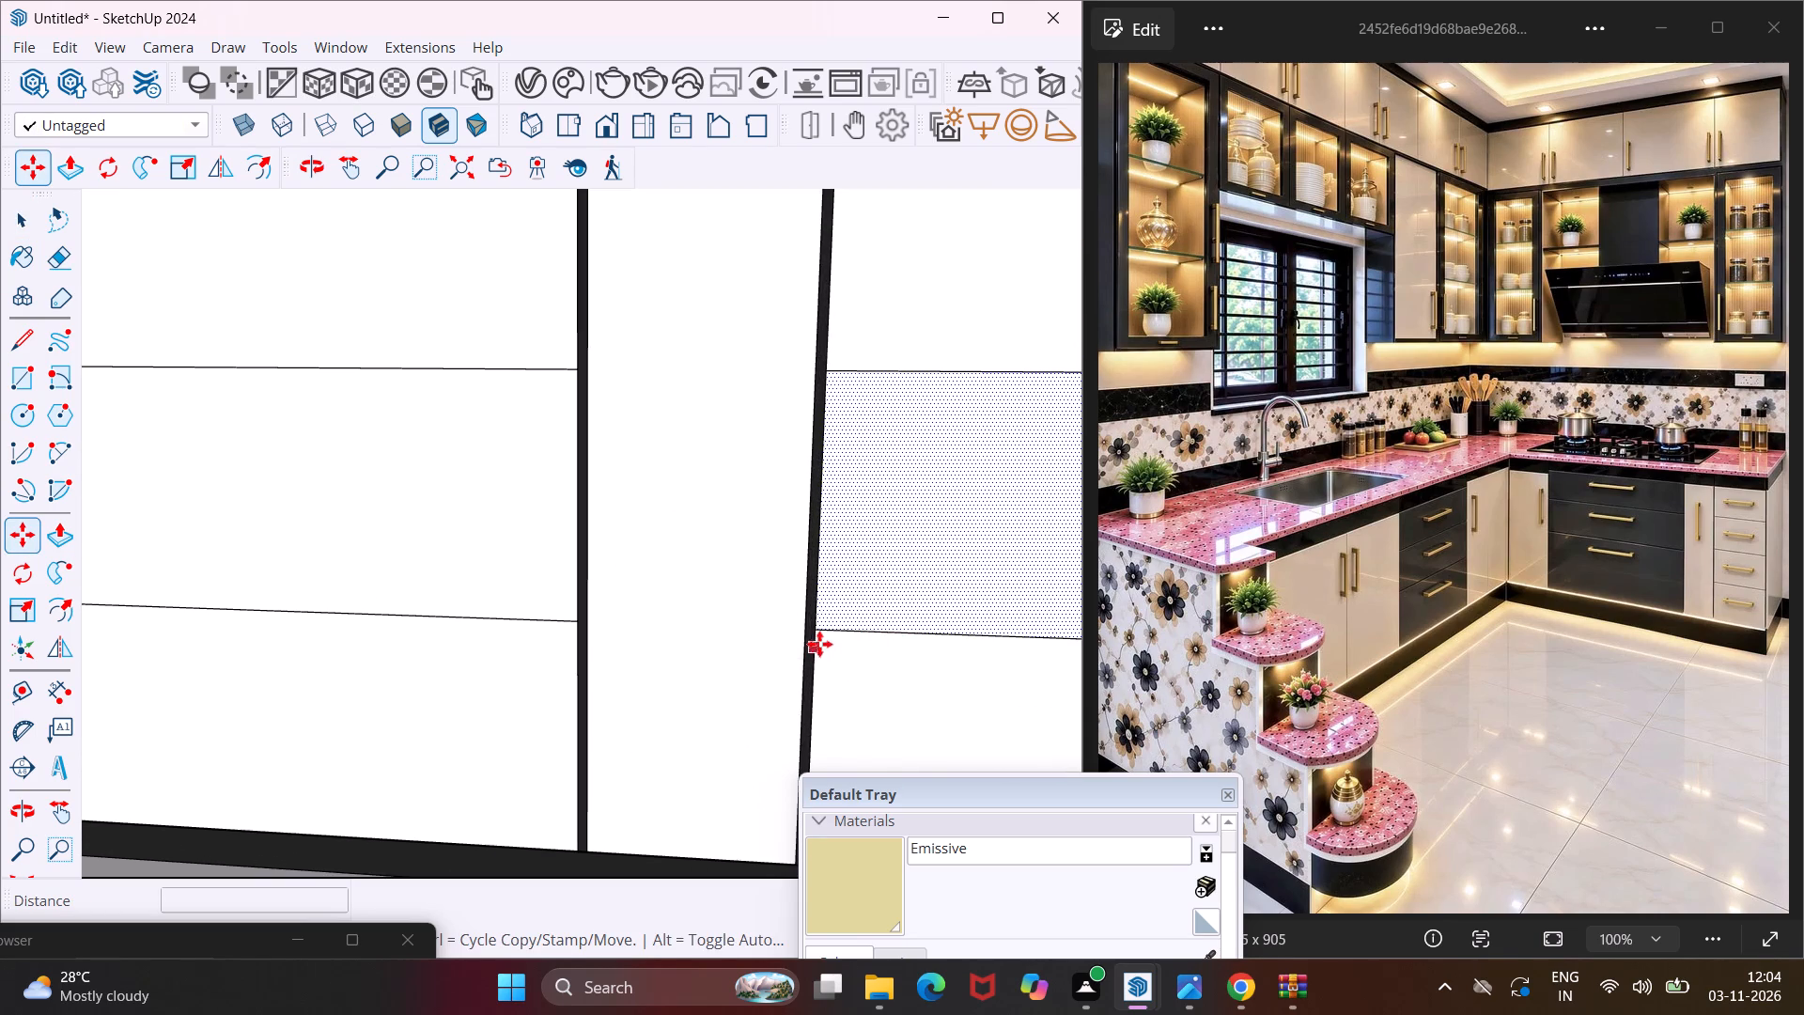
left_click(816, 630)
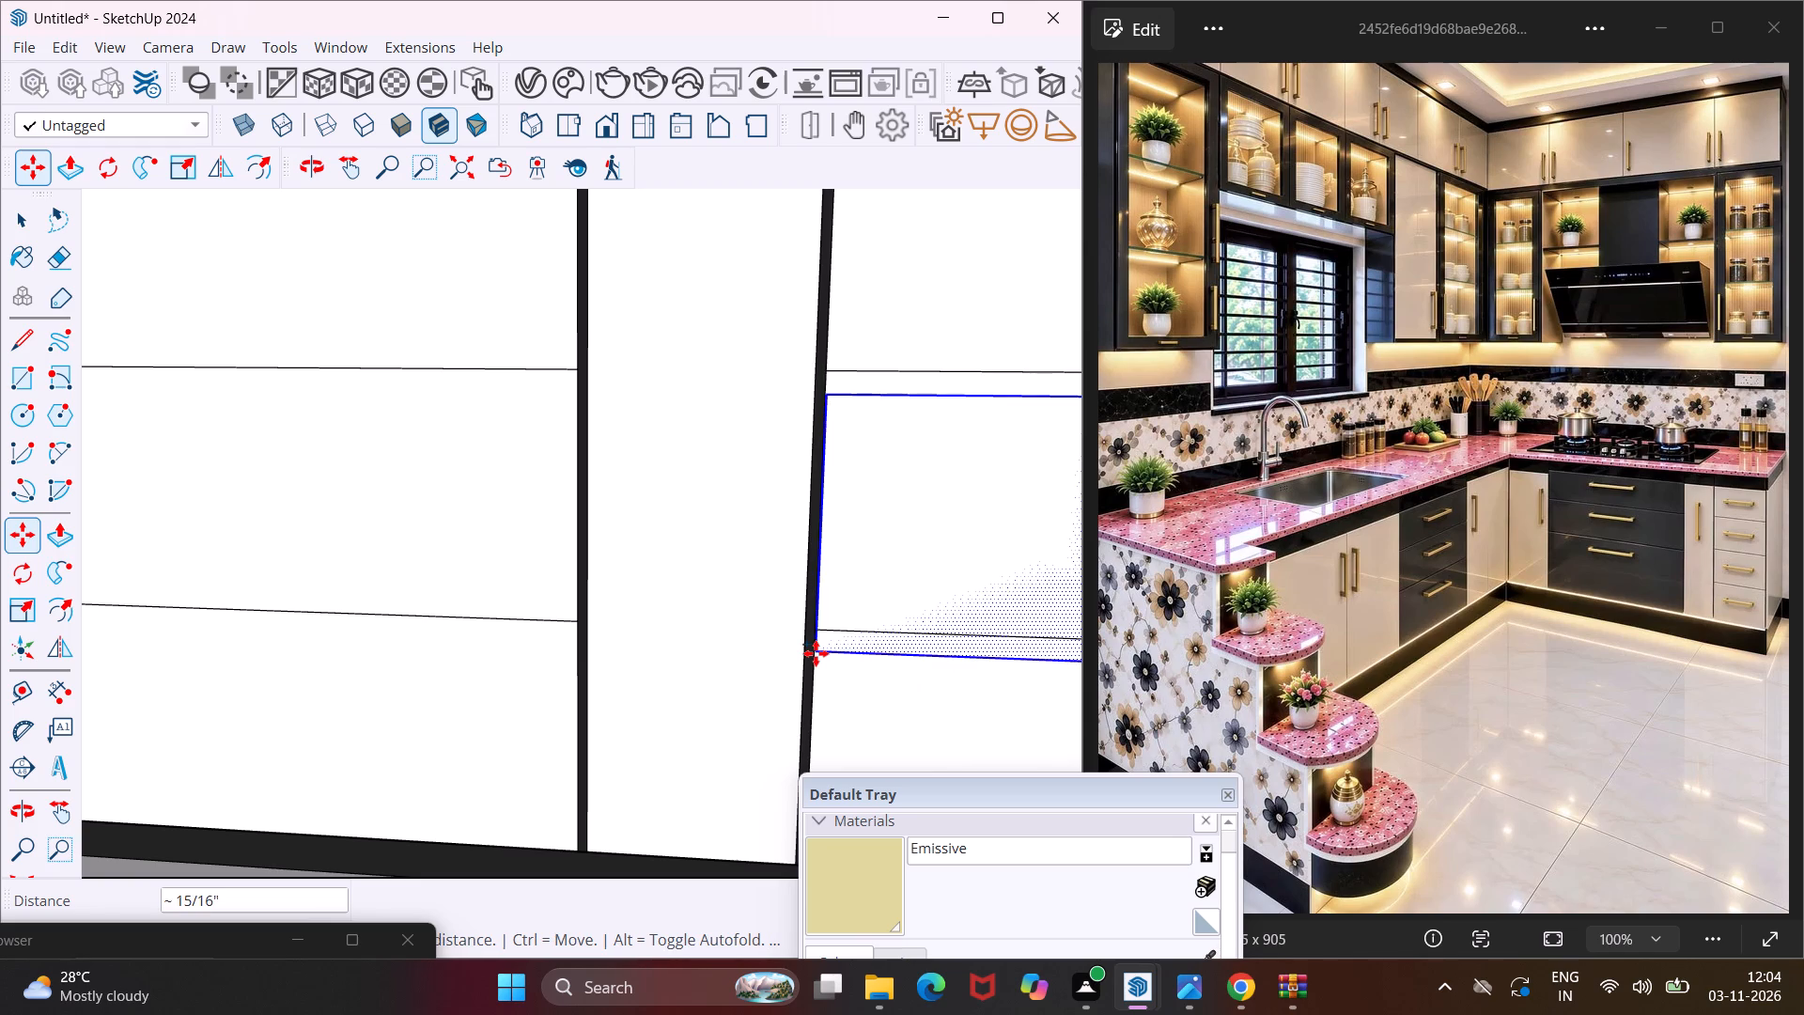
type(".4\"")
key("Return")
key("Escape")
key("space")
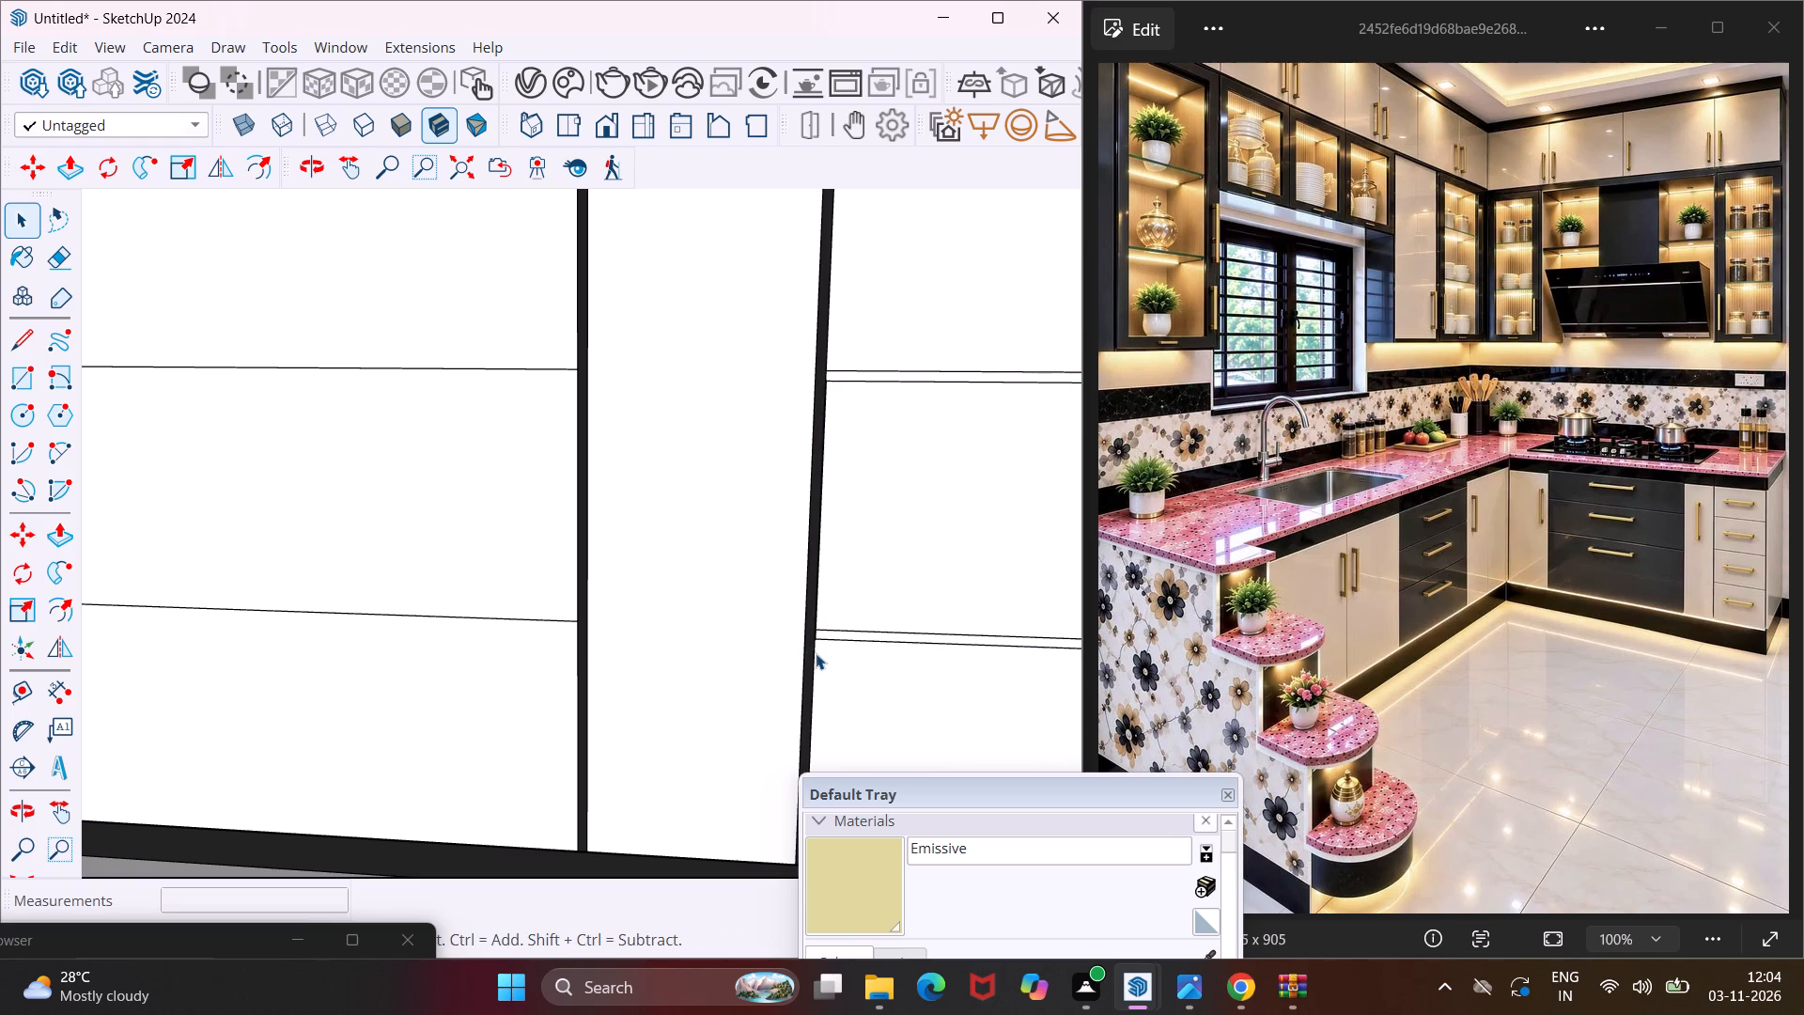
Copy the middle drawer face of the wide cabinet under the hob straight down by 0.4" to form the drawer gap lines.
left_click(409, 602)
key("m")
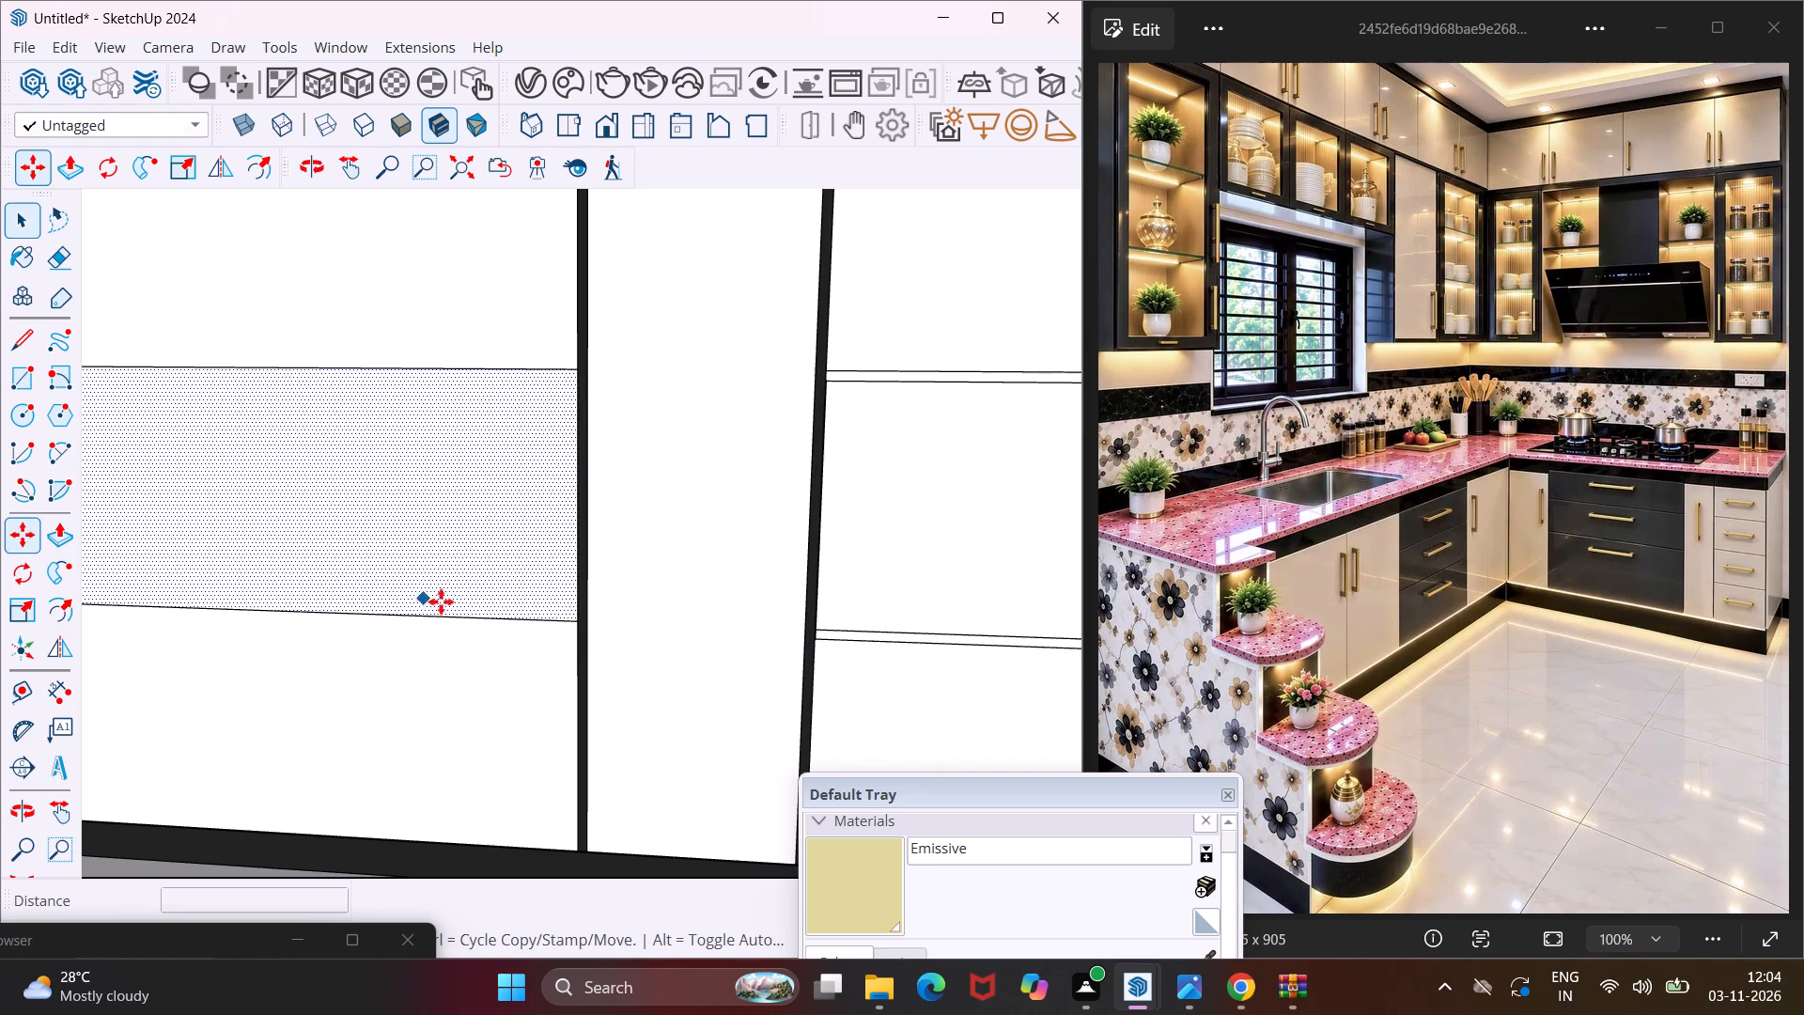
scroll(485, 605, "up", 3)
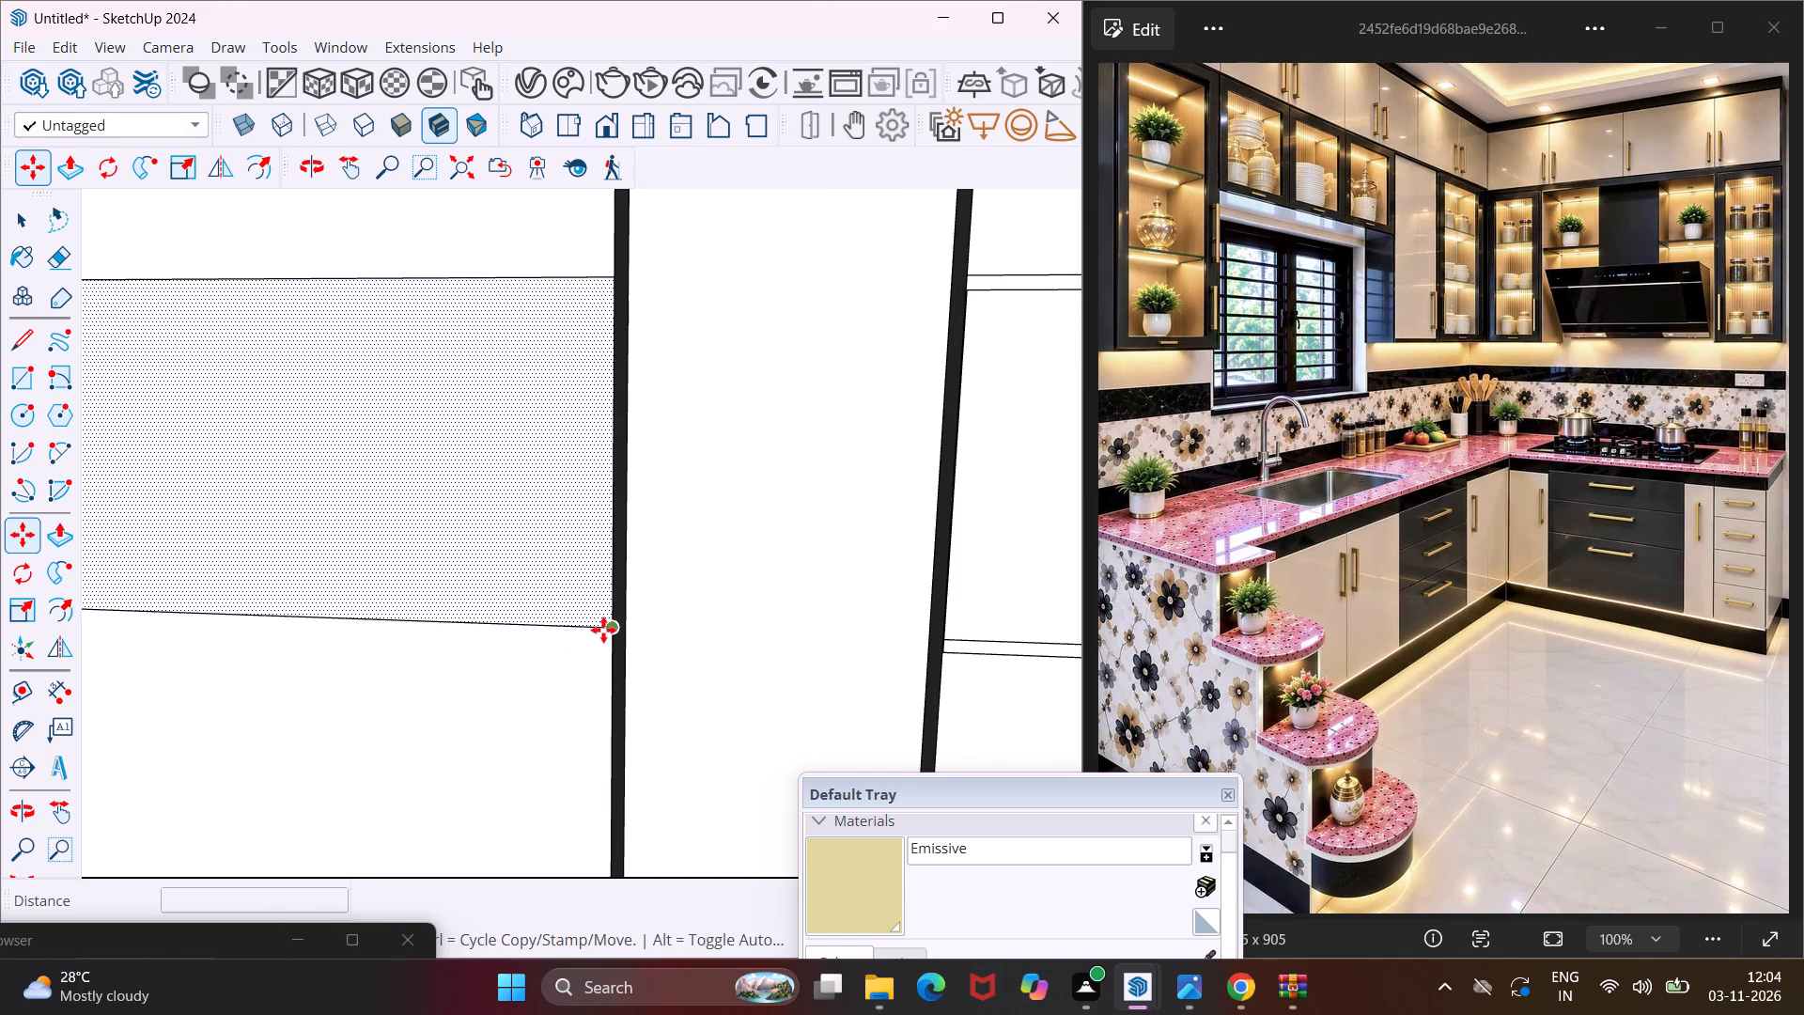
left_click(609, 630)
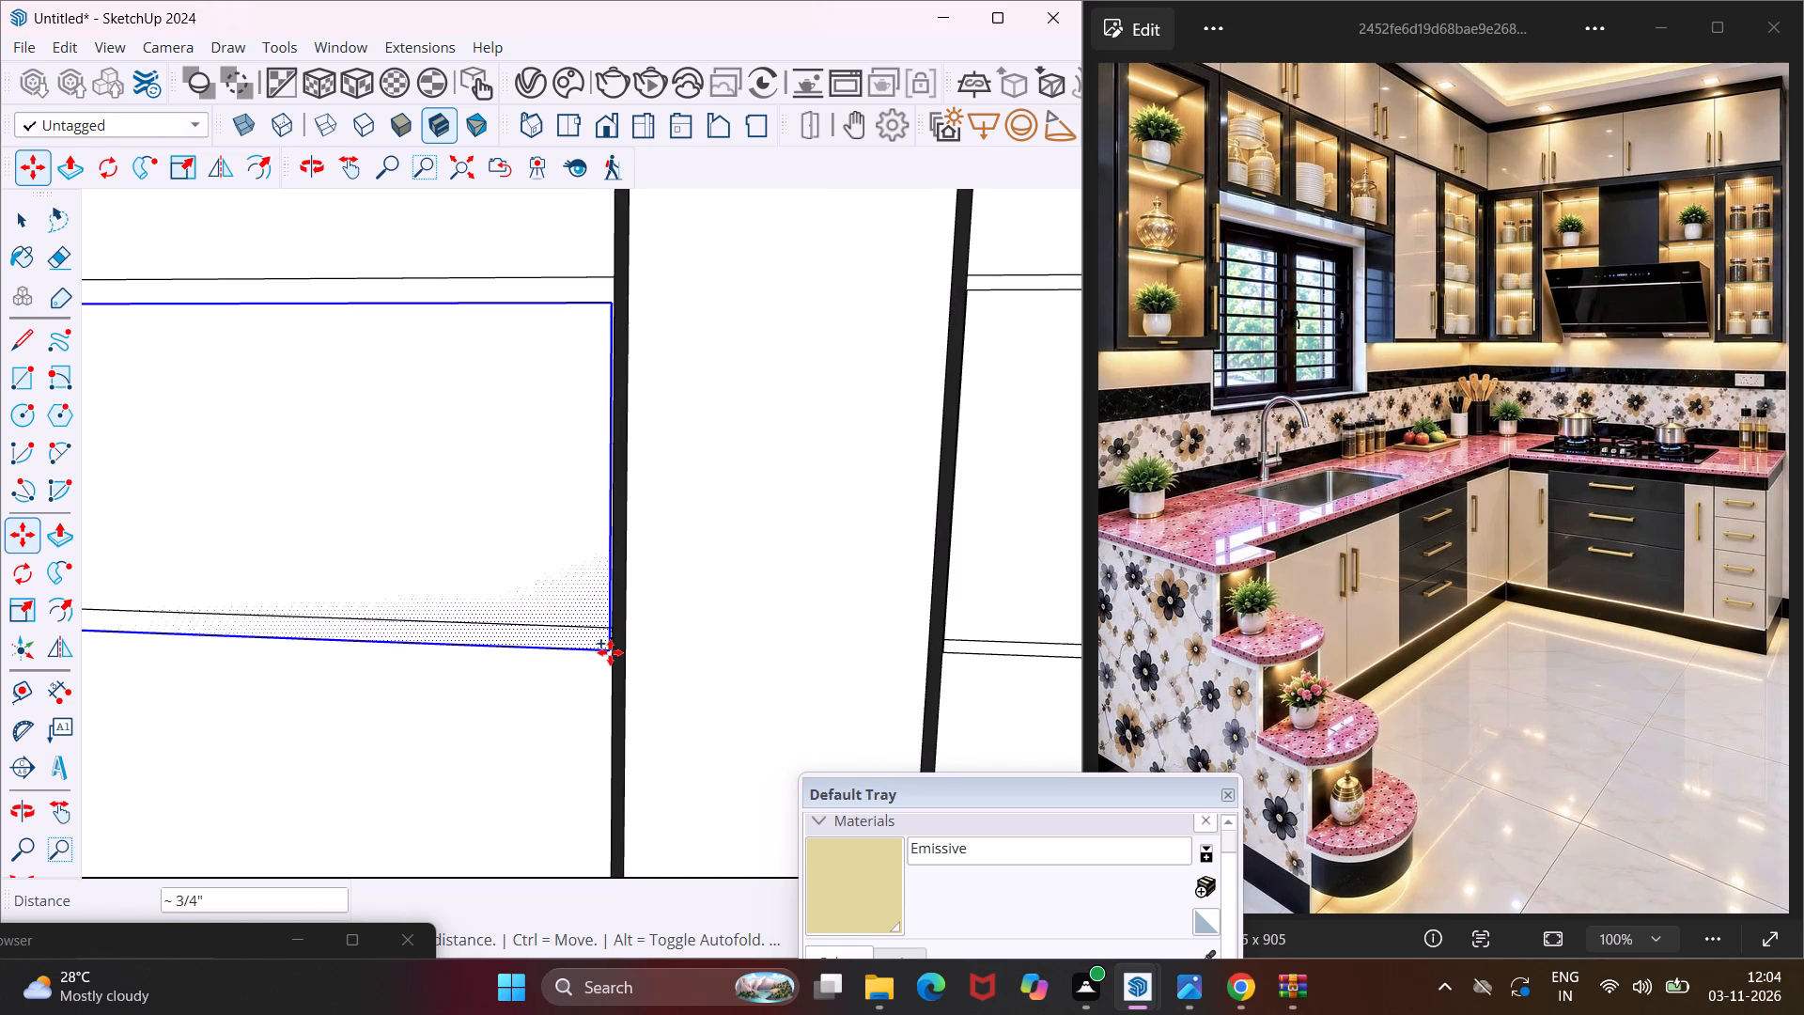
scroll(610, 652, "up", 4)
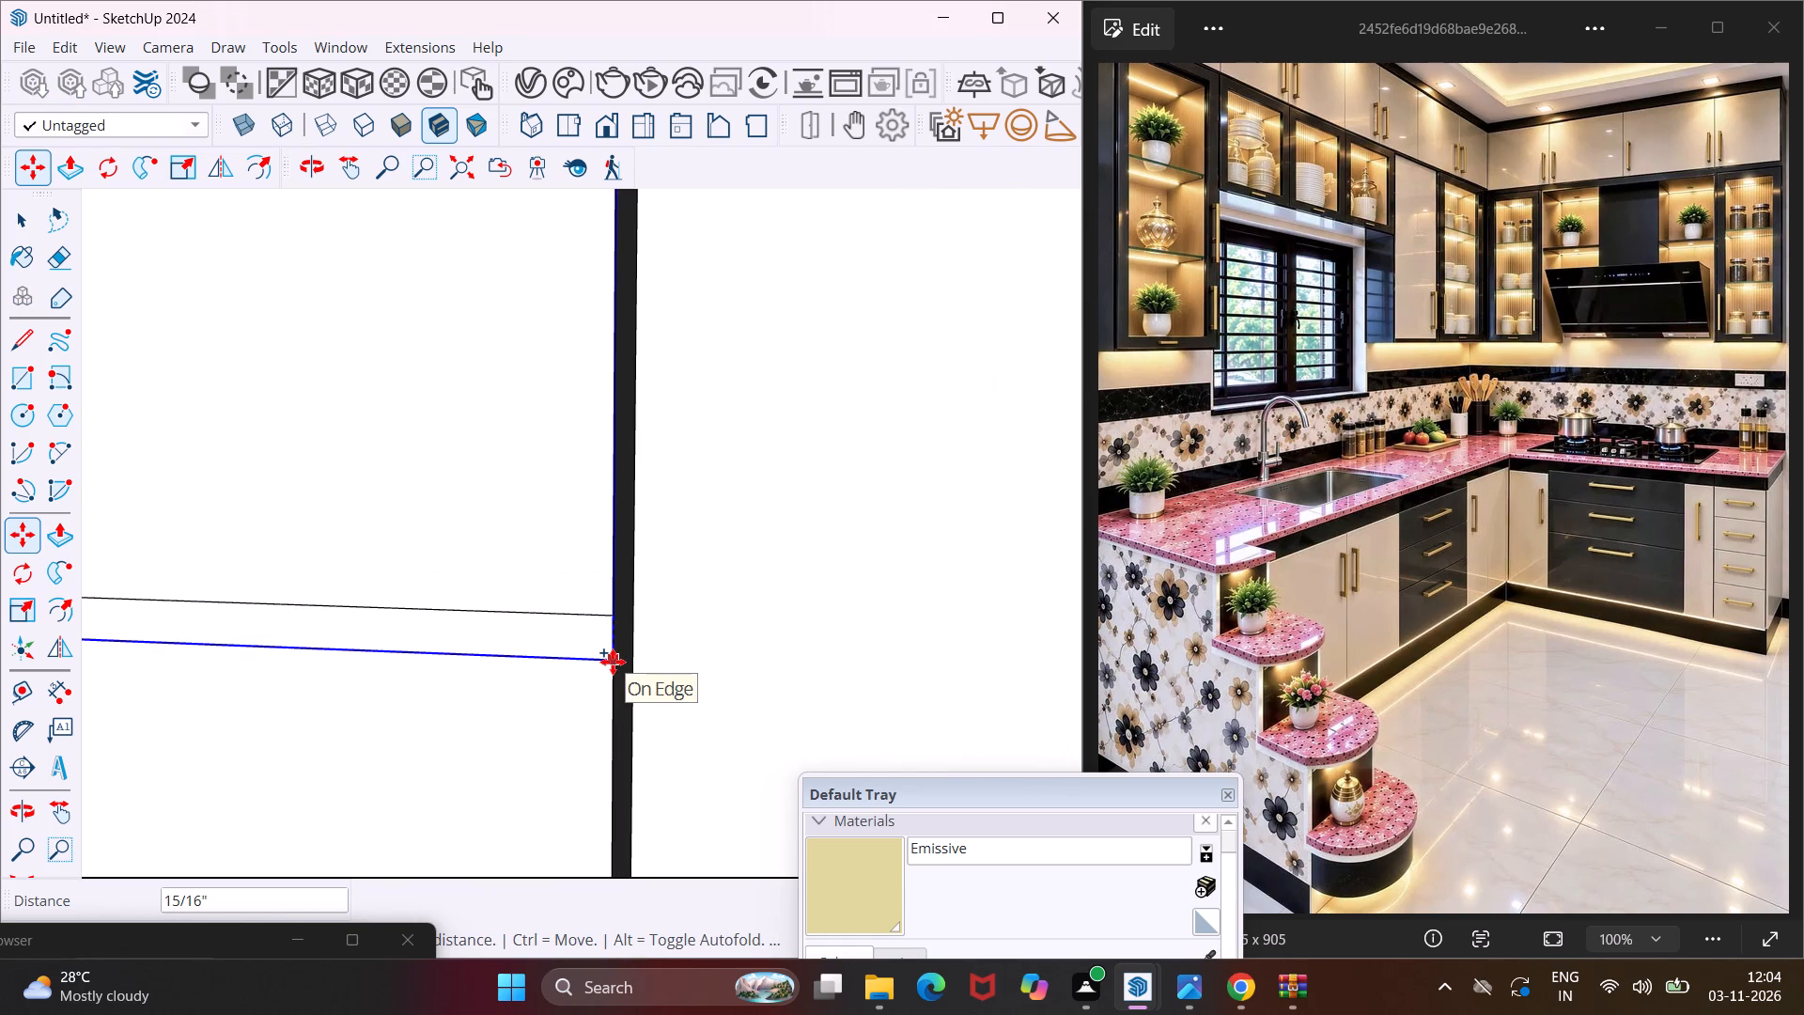
type(".4\"")
key("Return")
scroll(613, 662, "down", 5)
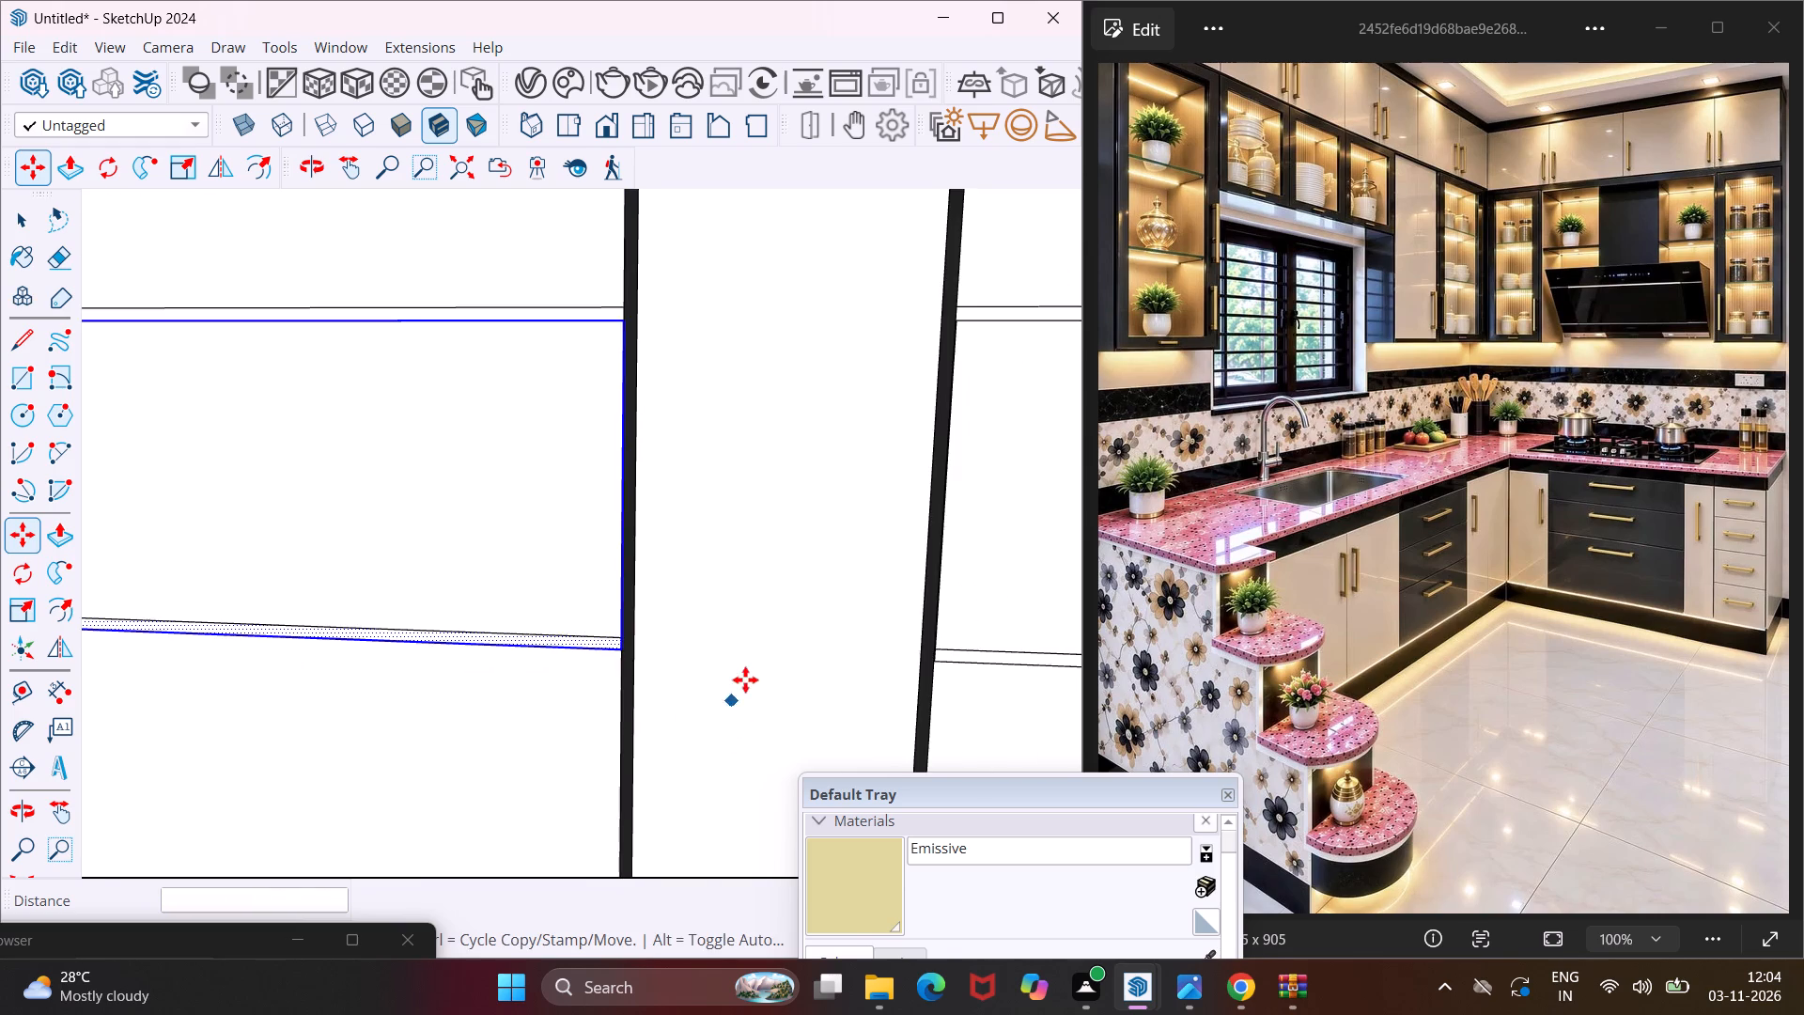
scroll(745, 679, "down", 6)
key("Escape")
key("space")
Copy the middle drawer face of the wide base cabinet beside the sink straight down by 0.4" to form its drawer gap lines.
scroll(763, 495, "down", 11)
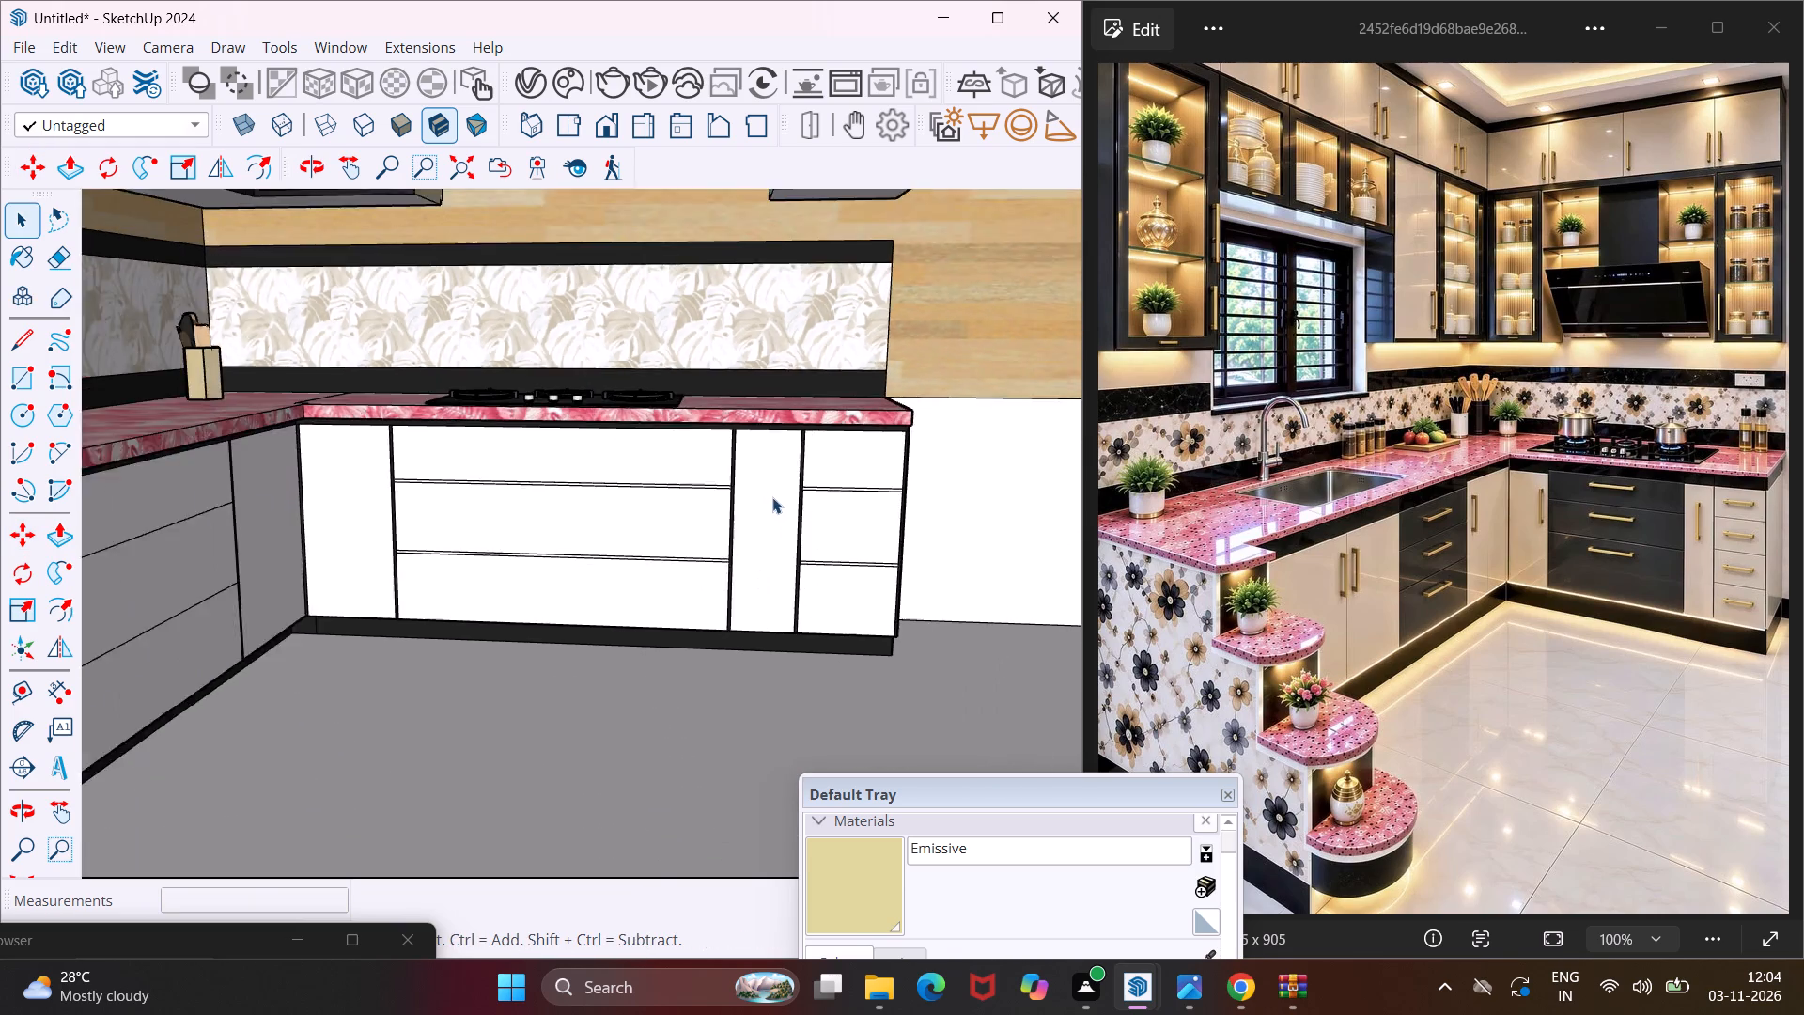
scroll(776, 498, "down", 5)
middle_click_drag(723, 537, 297, 555)
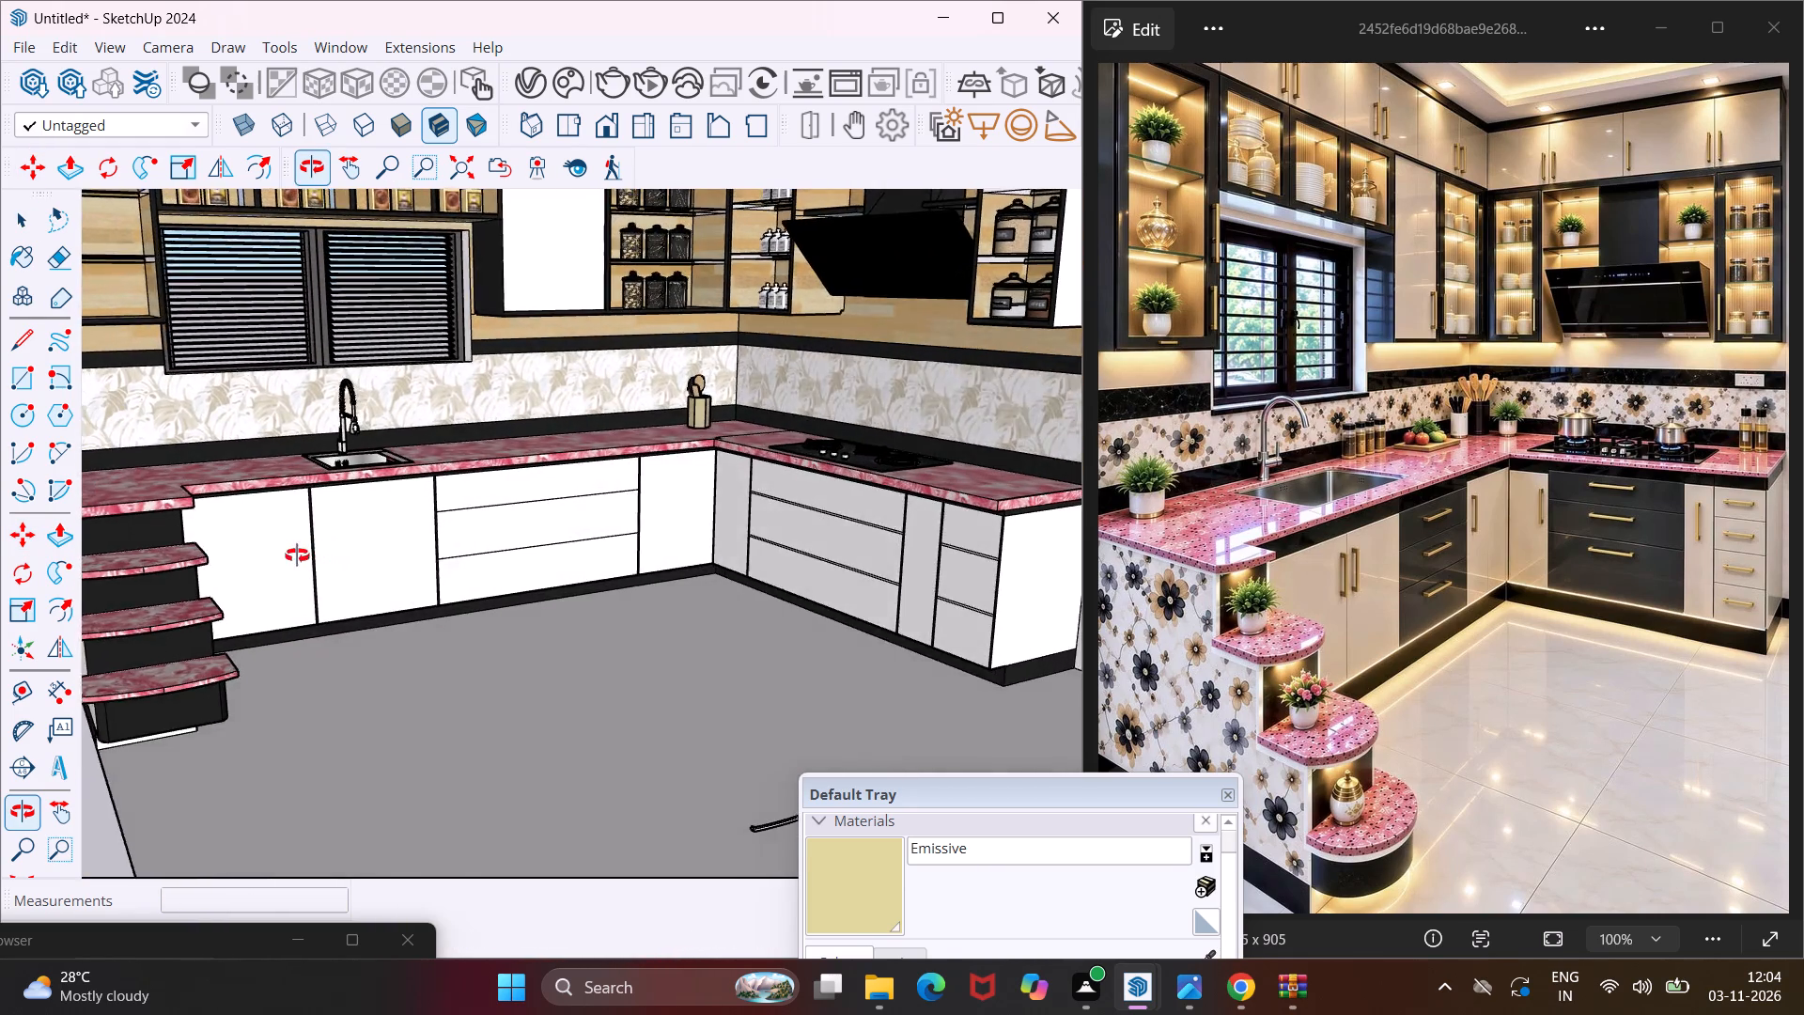
middle_click_drag(297, 555, 259, 554)
scroll(548, 483, "up", 10)
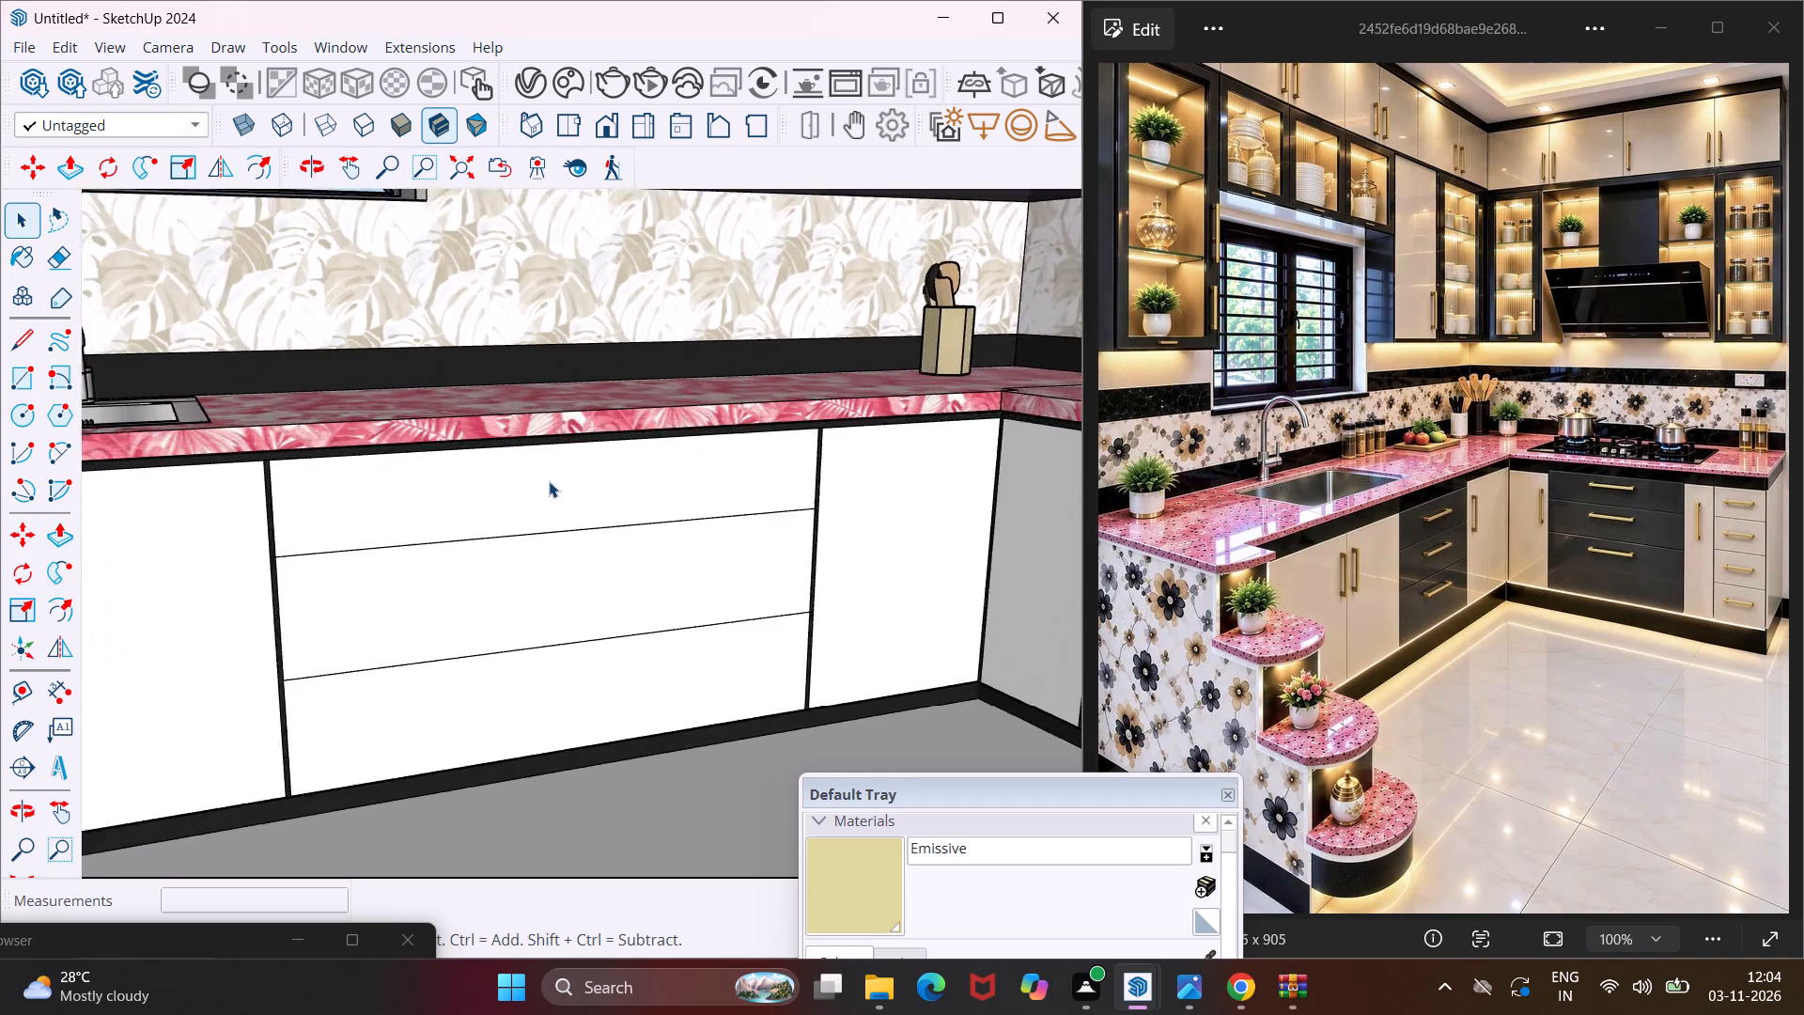
scroll(552, 485, "up", 4)
scroll(437, 621, "down", 6)
middle_click_drag(229, 682, 238, 680)
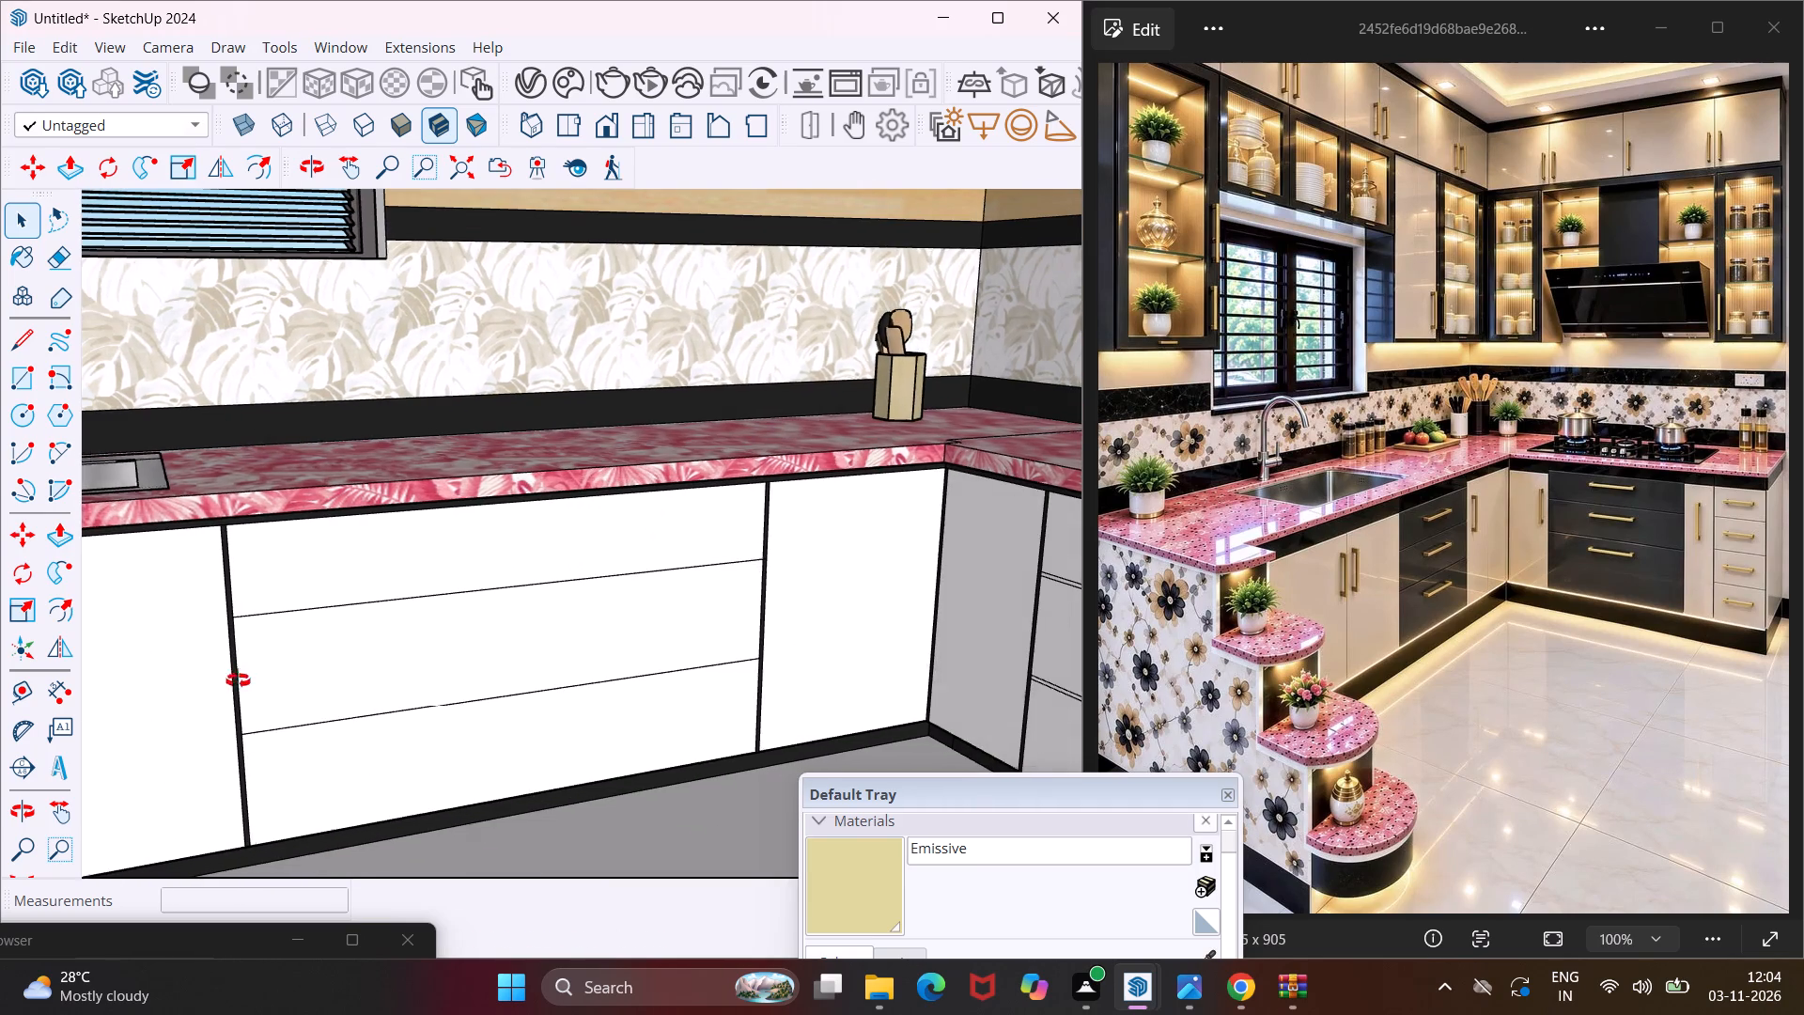
middle_click_drag(238, 680, 284, 665)
scroll(288, 665, "up", 5)
left_click(292, 665)
key("m")
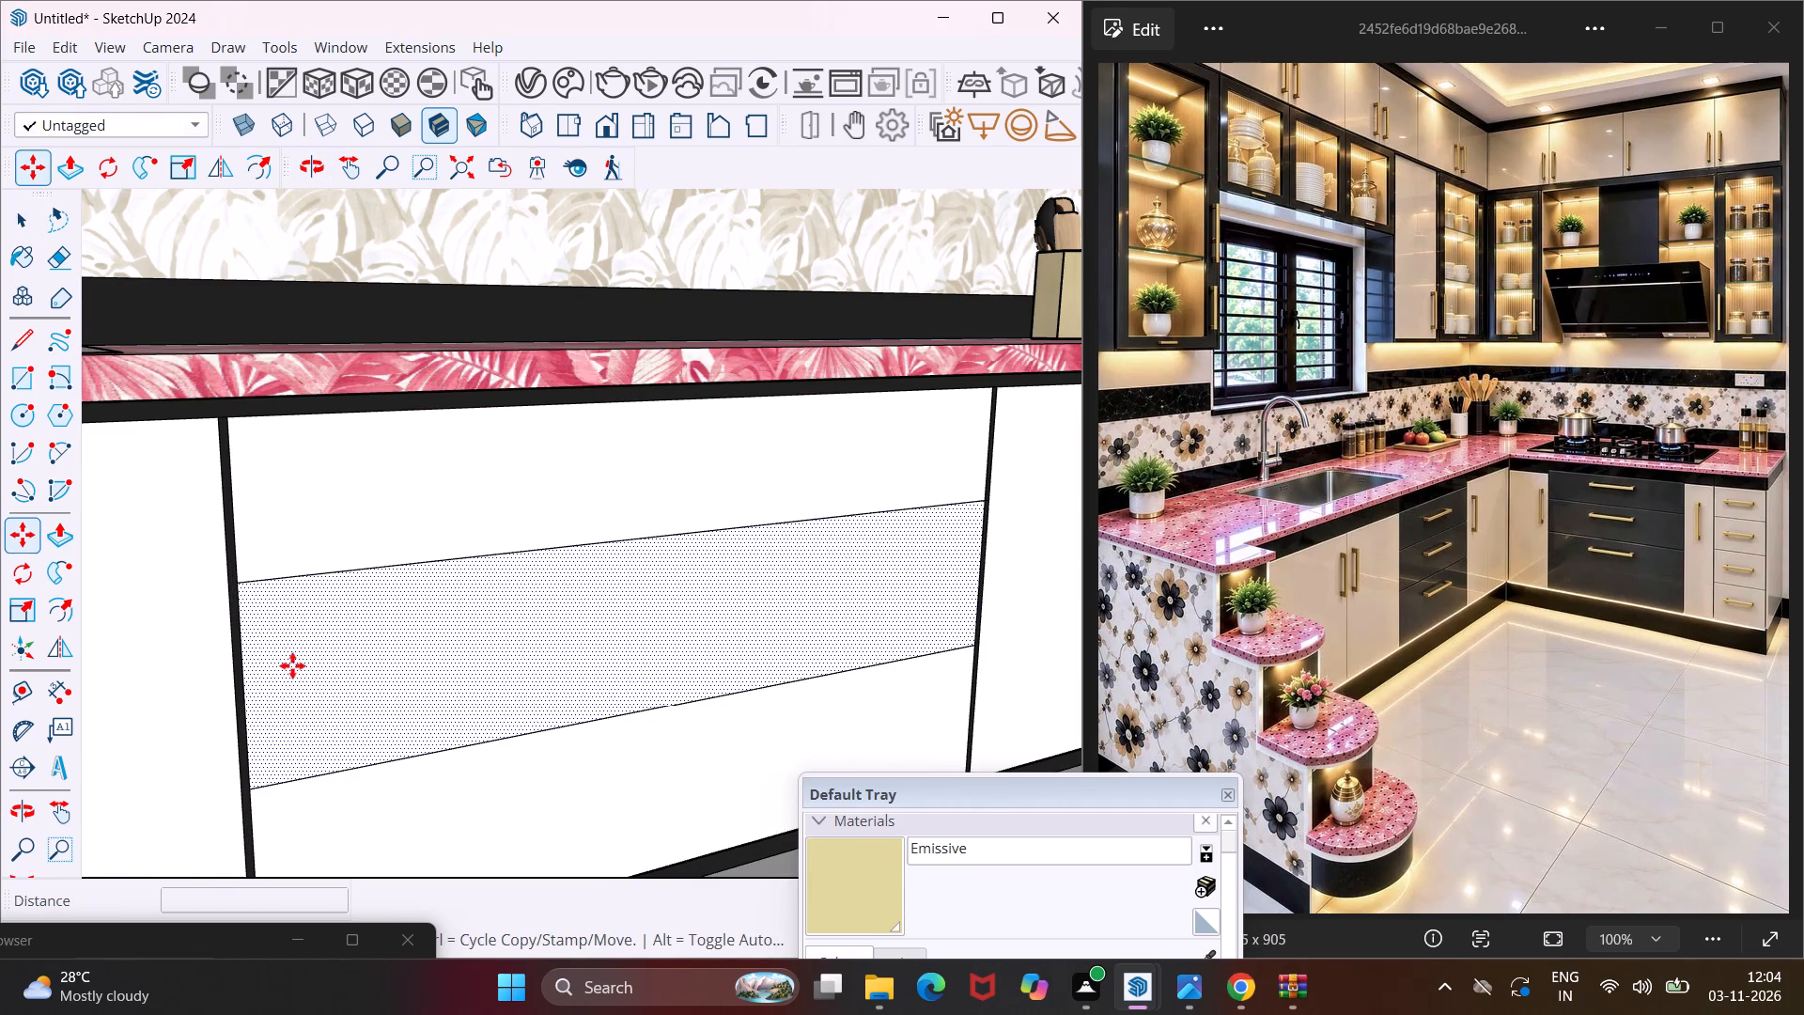
left_click(241, 586)
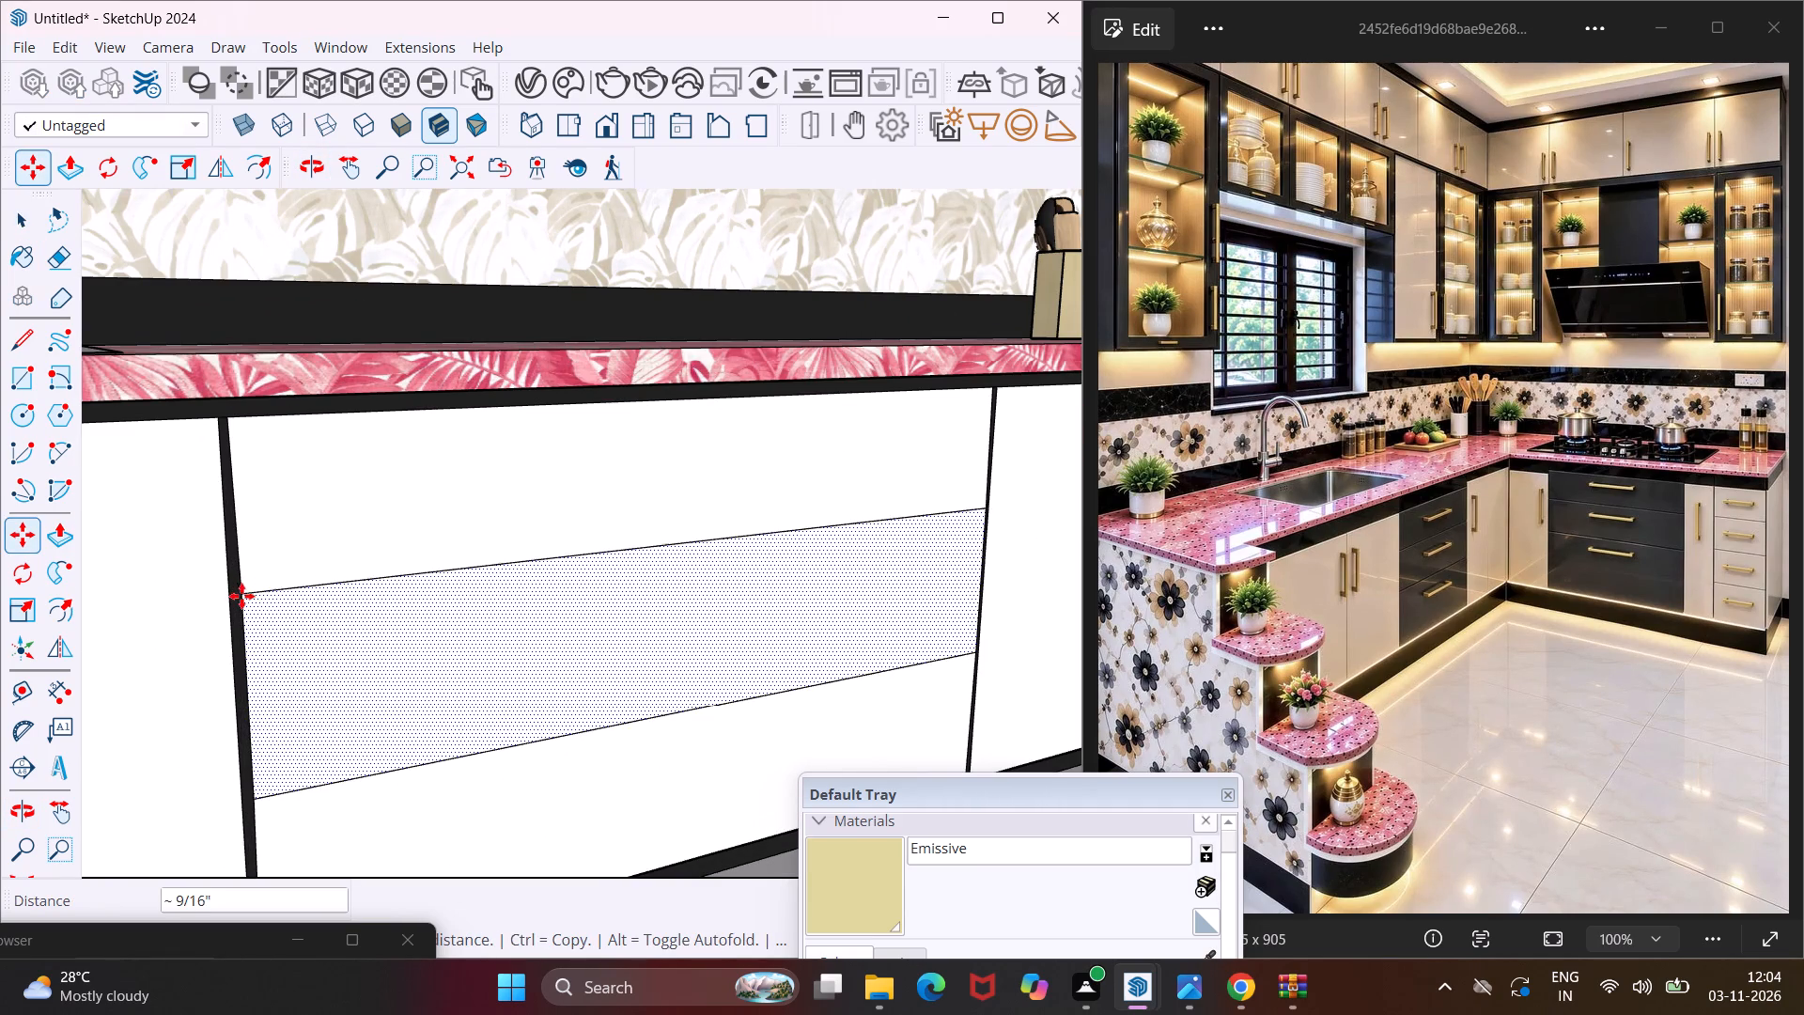
scroll(242, 604, "up", 4)
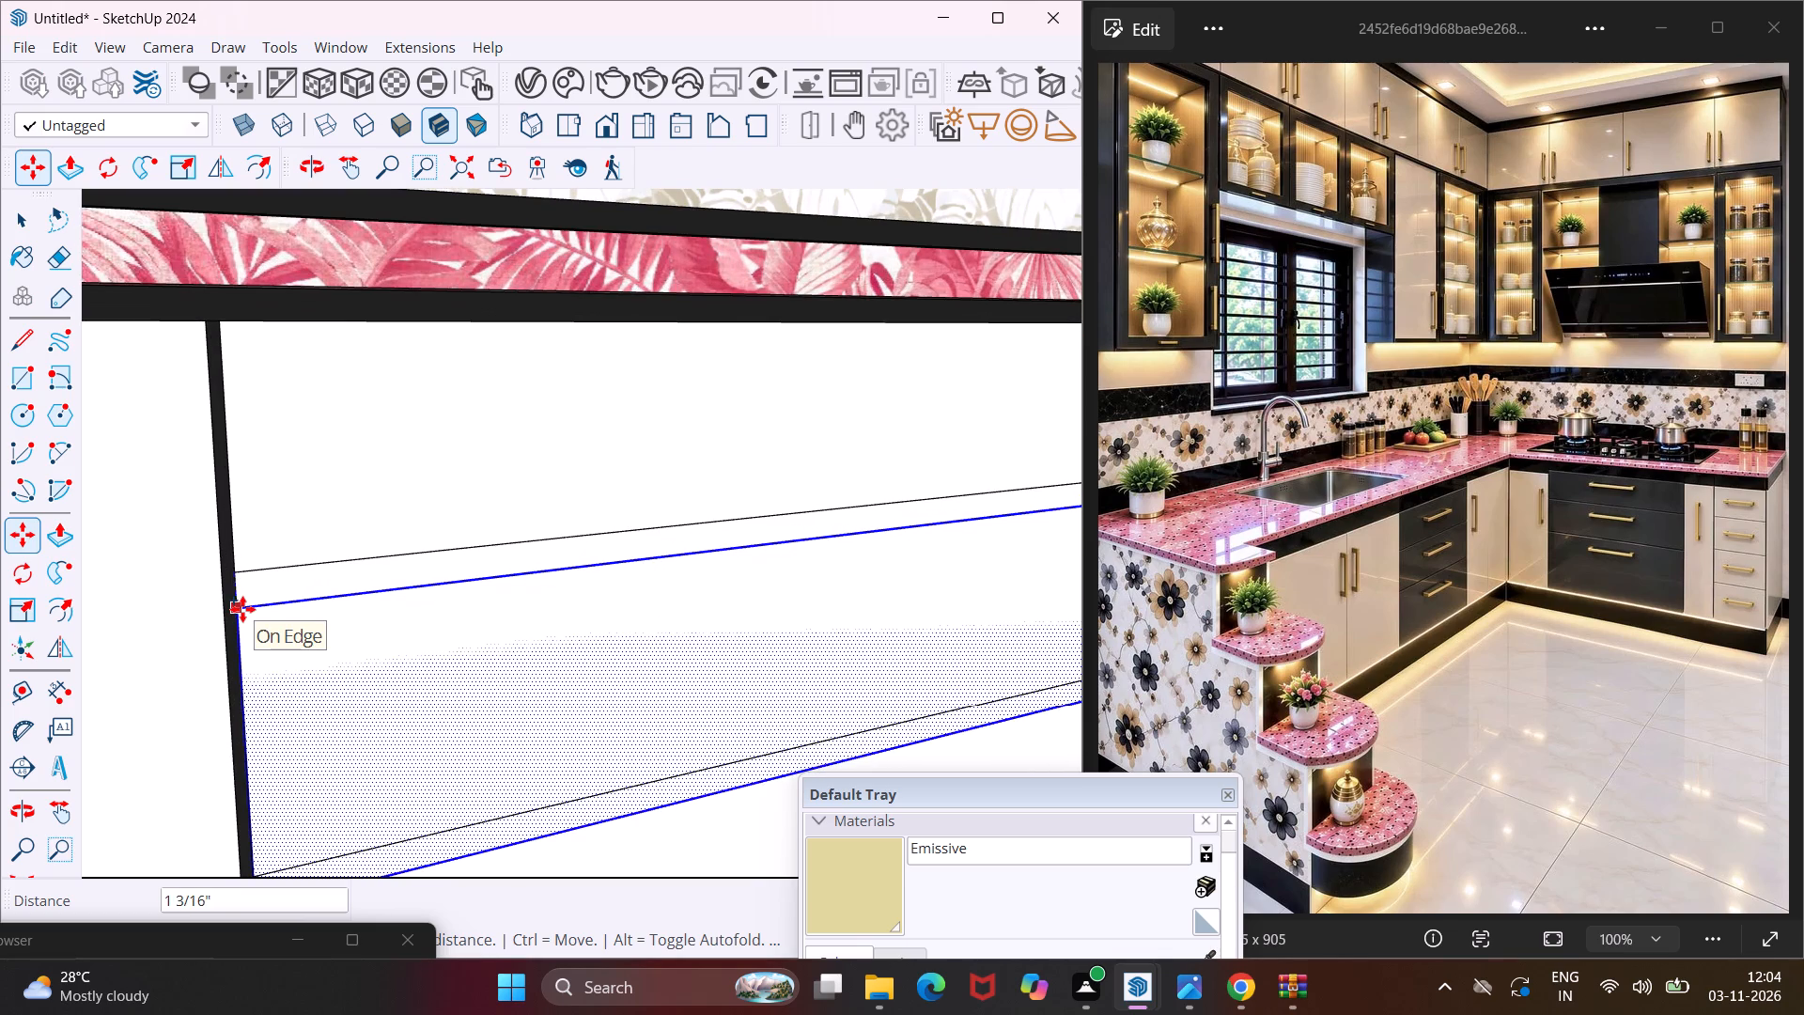
type(".4\"")
key("Return")
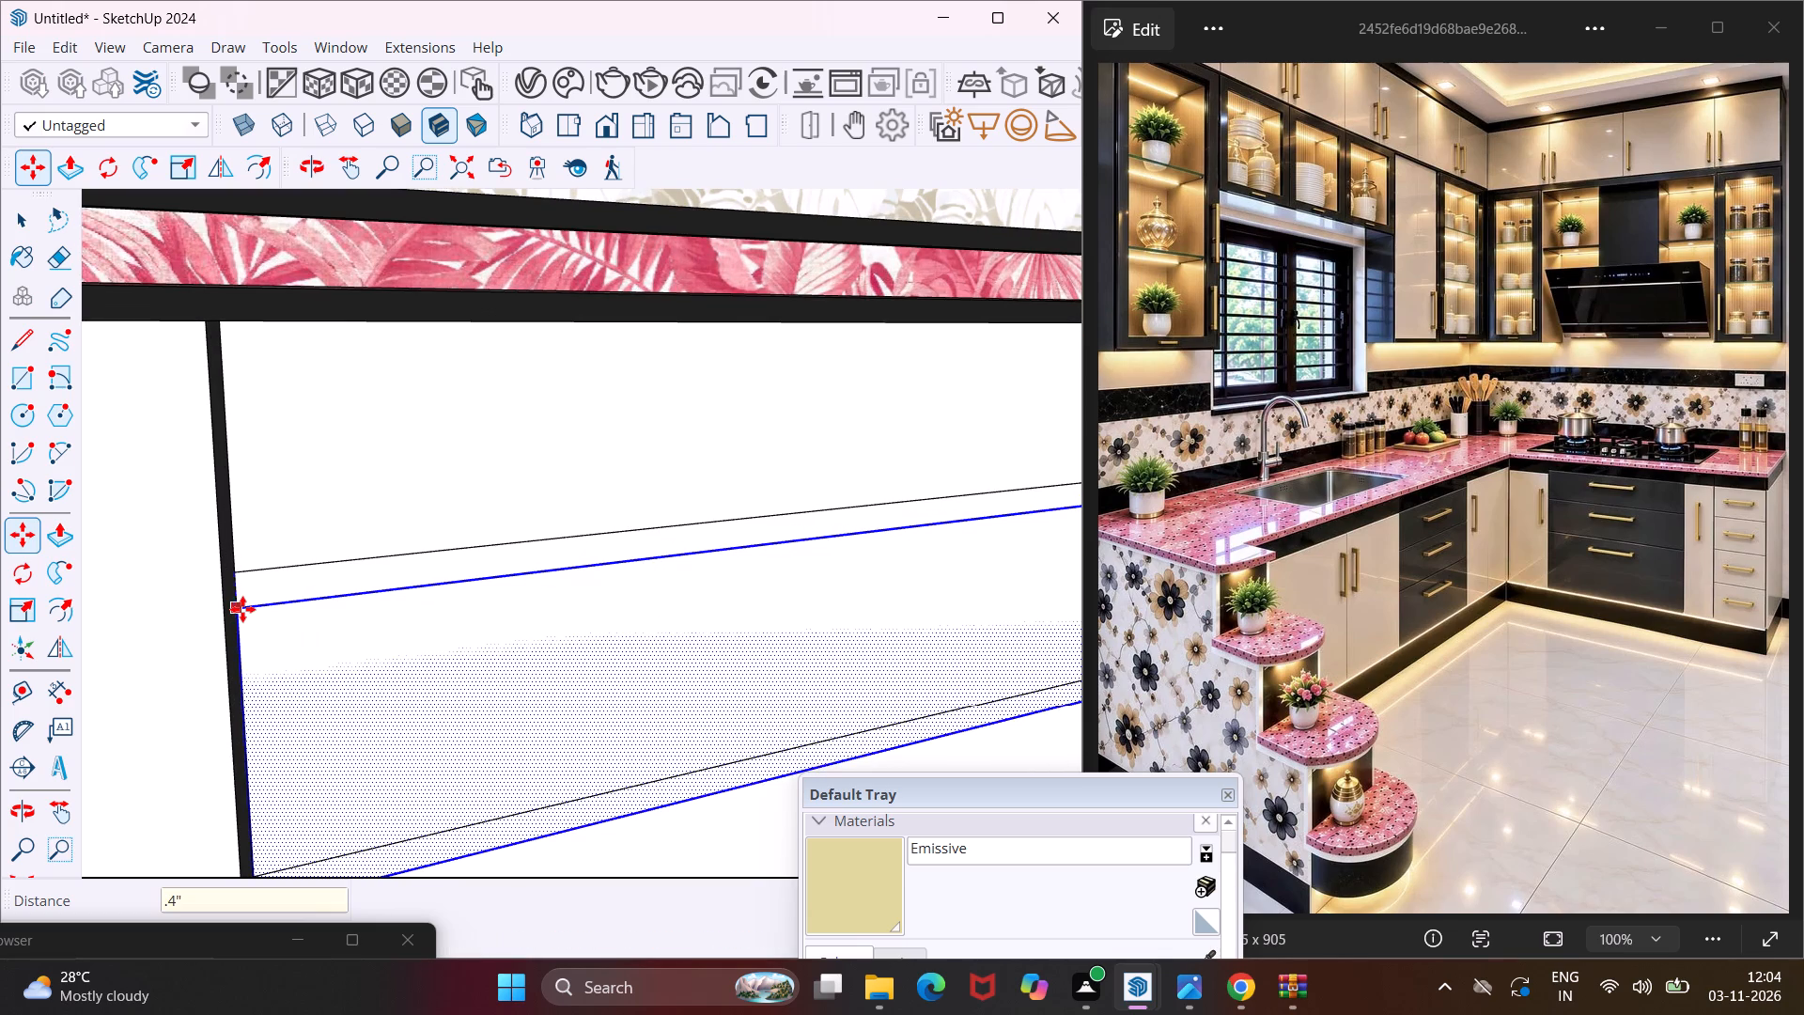
key("Escape")
key("space")
scroll(485, 587, "down", 15)
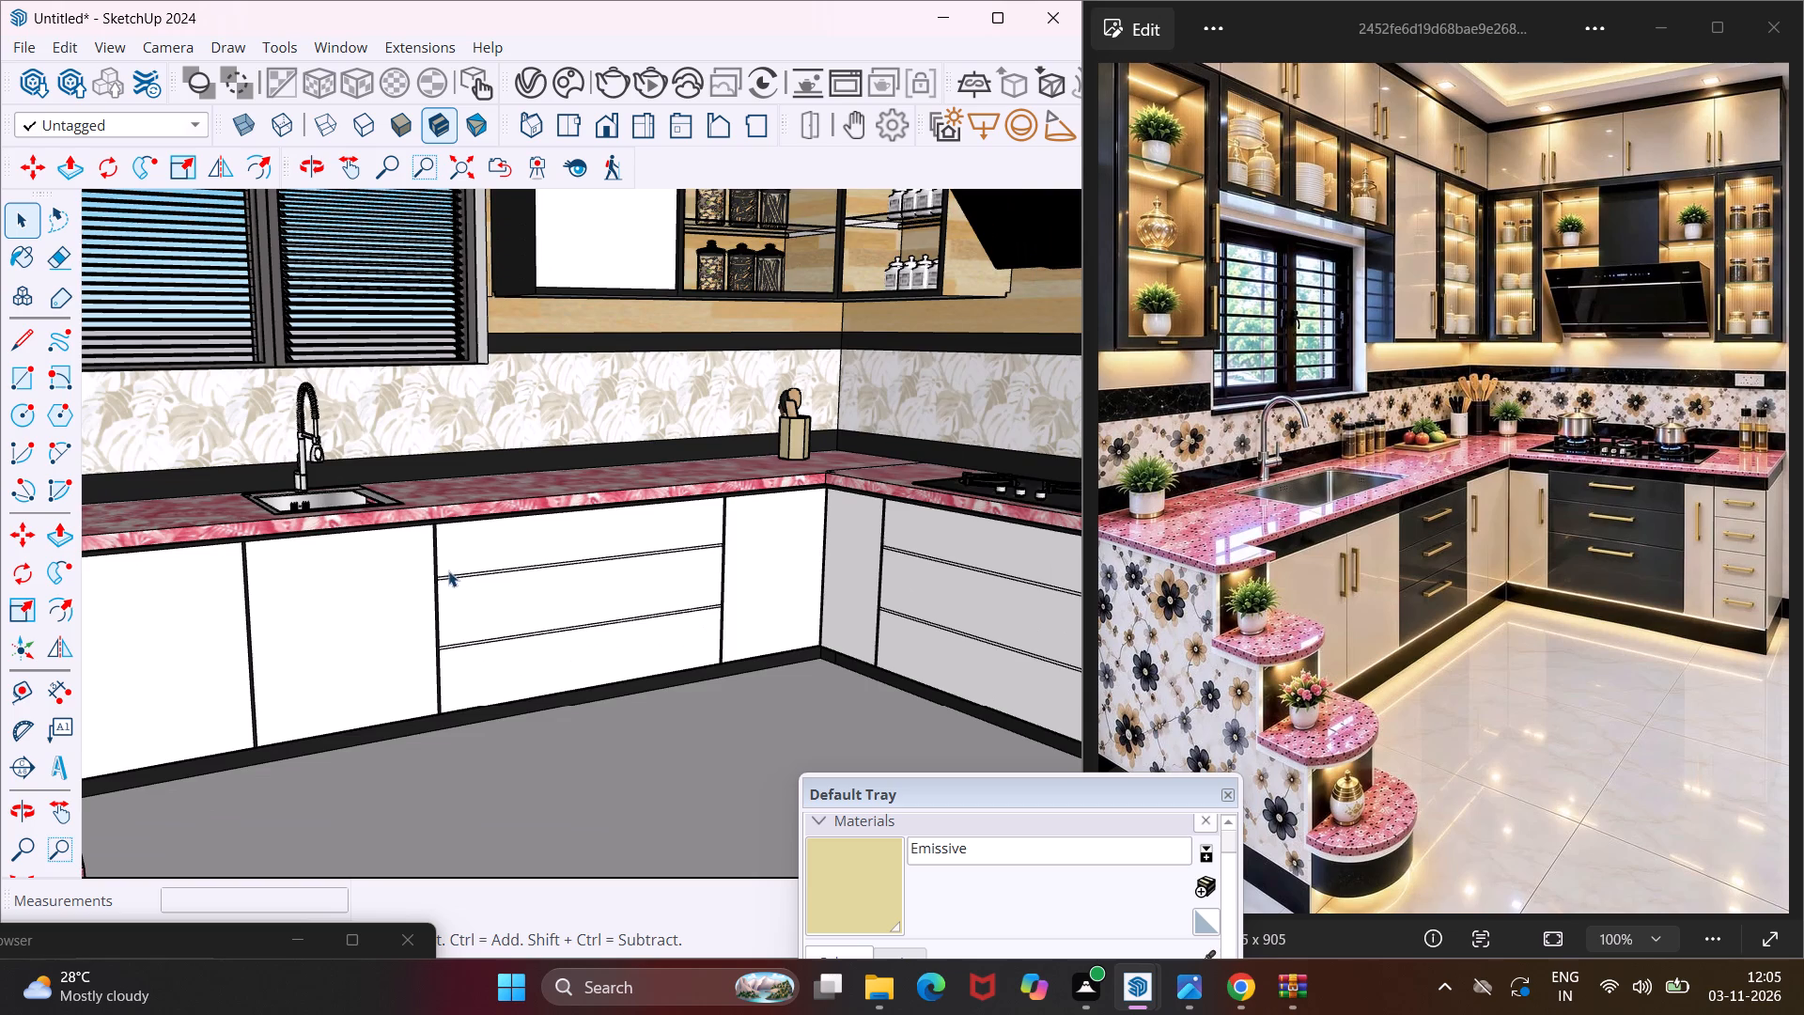
scroll(436, 567, "up", 10)
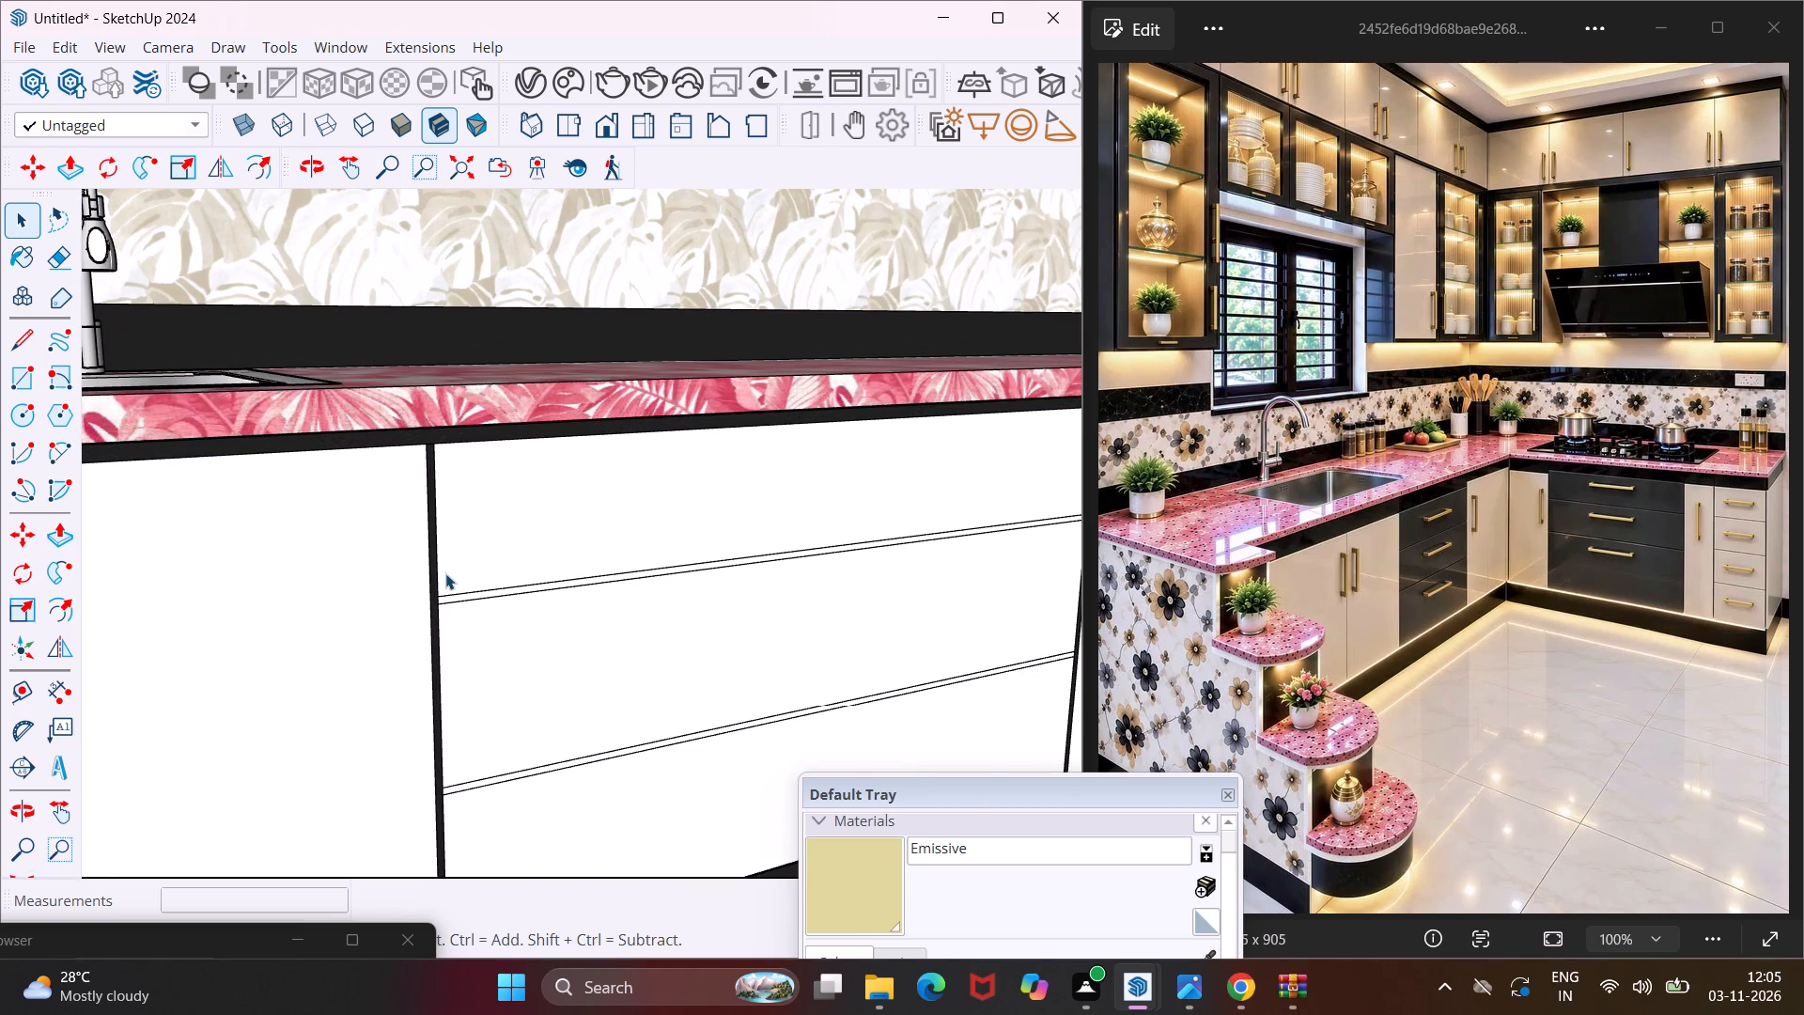
Draw a line about 7' 6 15/16" long under the hob-side base cabinets, from the plinth's inner corner to its far end edge.
scroll(445, 573, "down", 2)
scroll(449, 578, "up", 1)
scroll(450, 579, "down", 17)
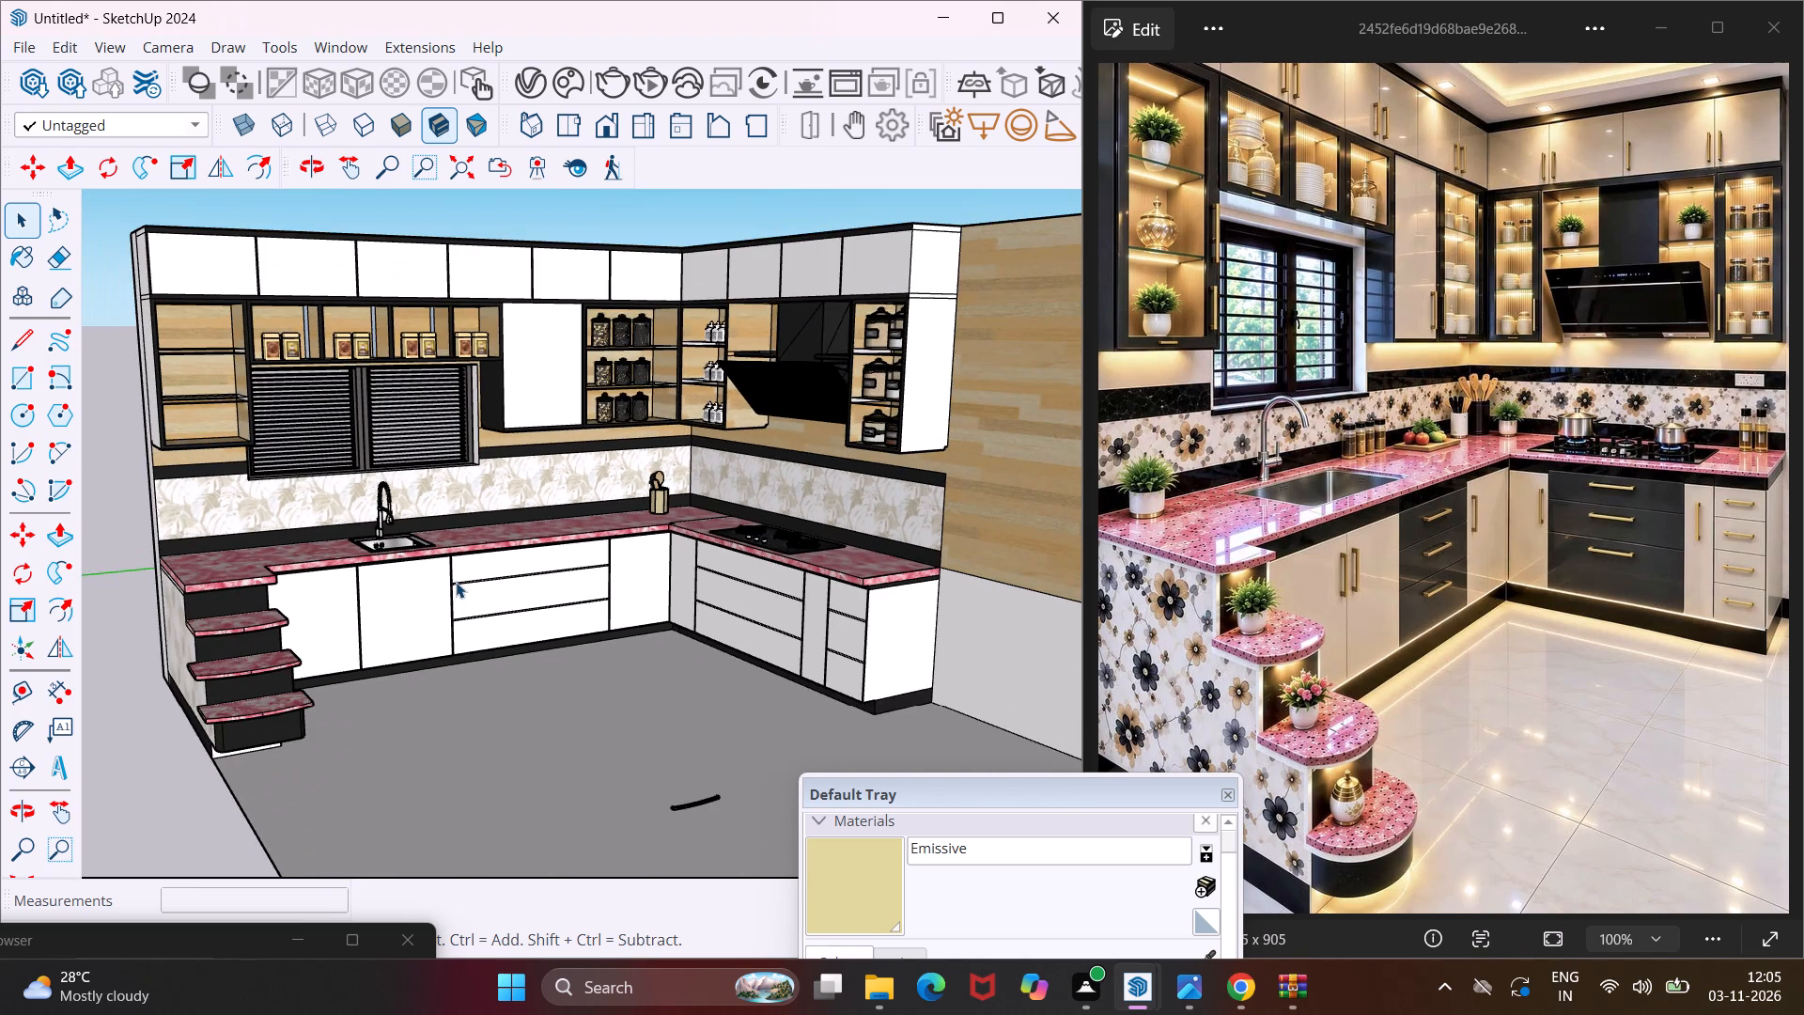
middle_click_drag(456, 582, 582, 573)
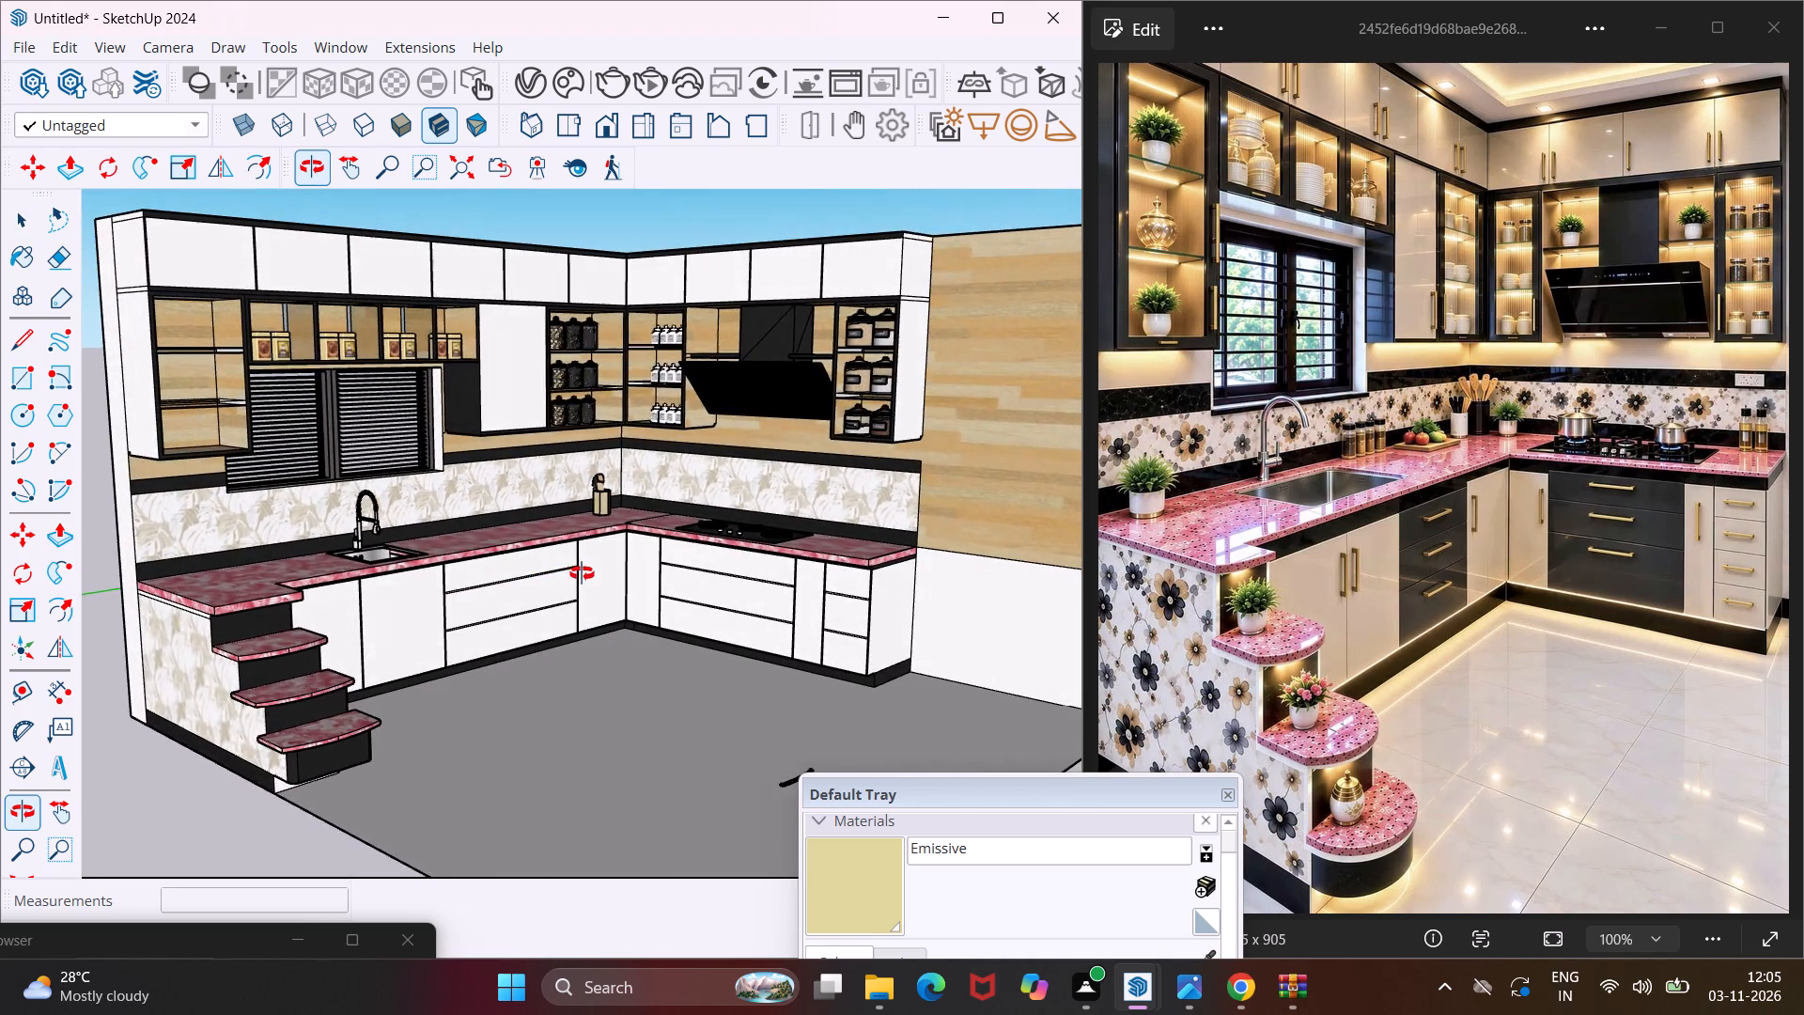
middle_click_drag(582, 573, 602, 618)
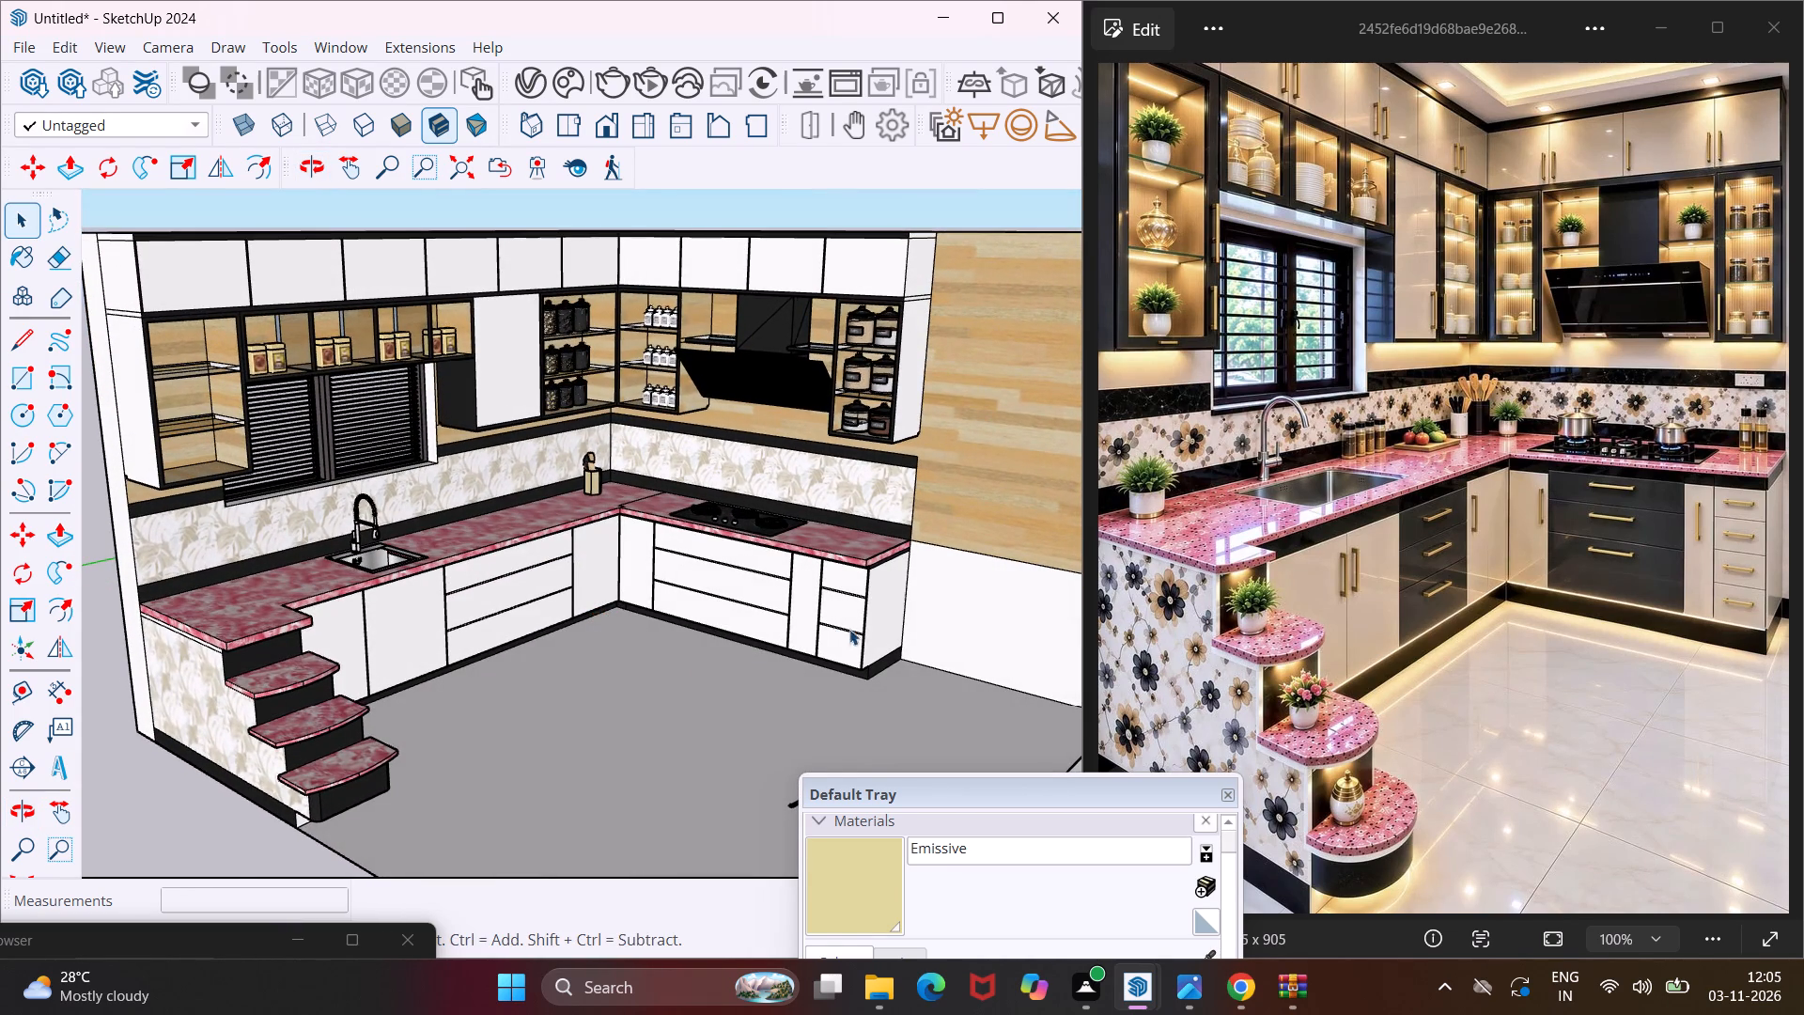
scroll(863, 619, "up", 8)
middle_click_drag(803, 628, 837, 570)
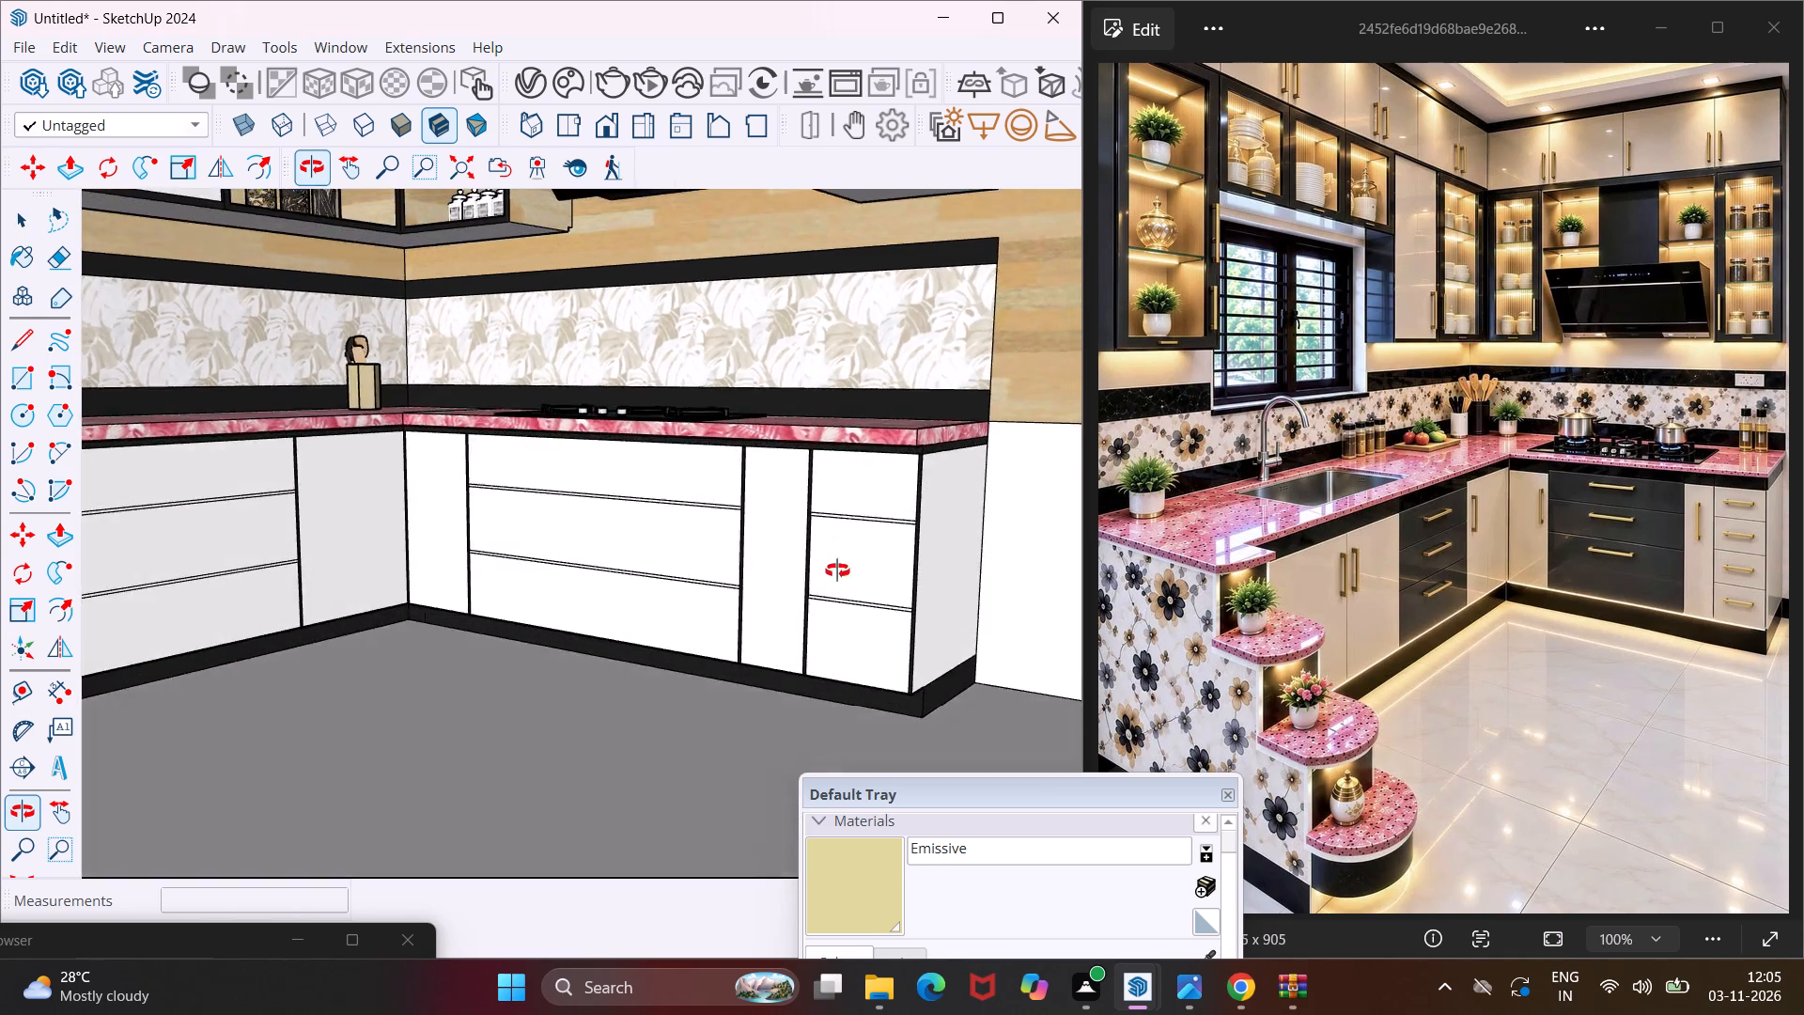
middle_click_drag(837, 570, 980, 495)
scroll(980, 495, "up", 5)
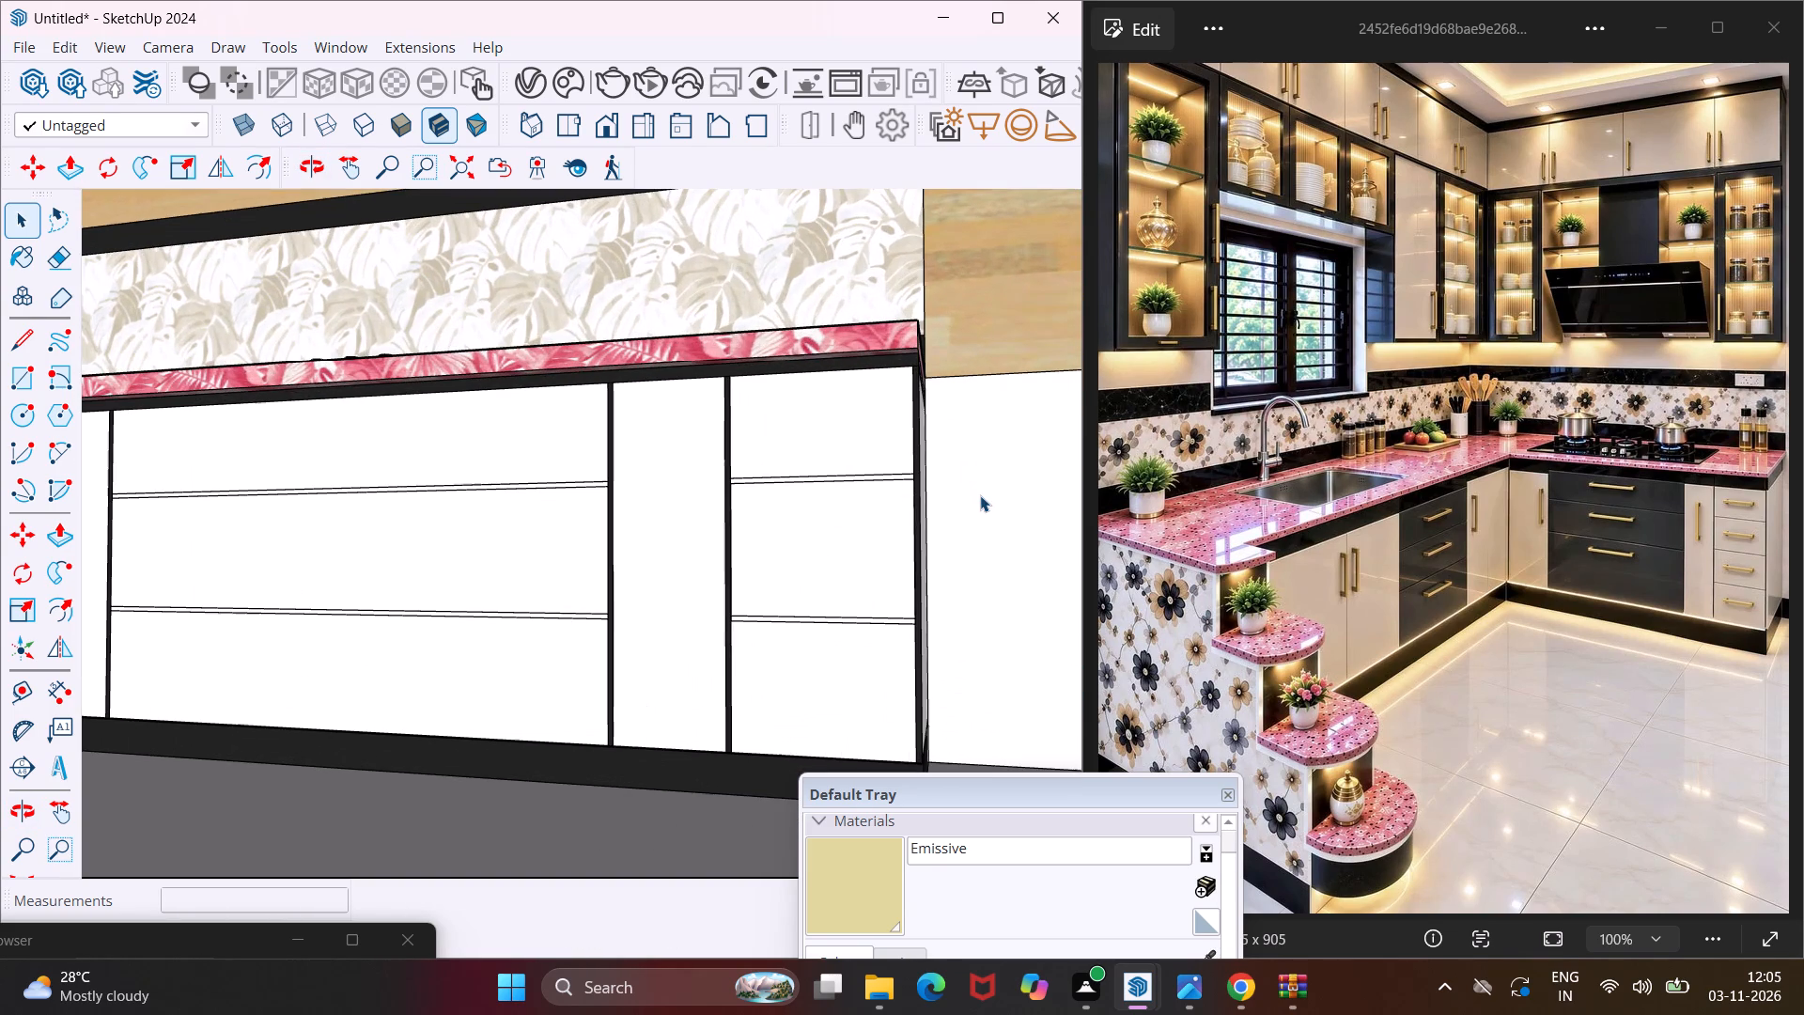
middle_click_drag(918, 554, 1145, 465)
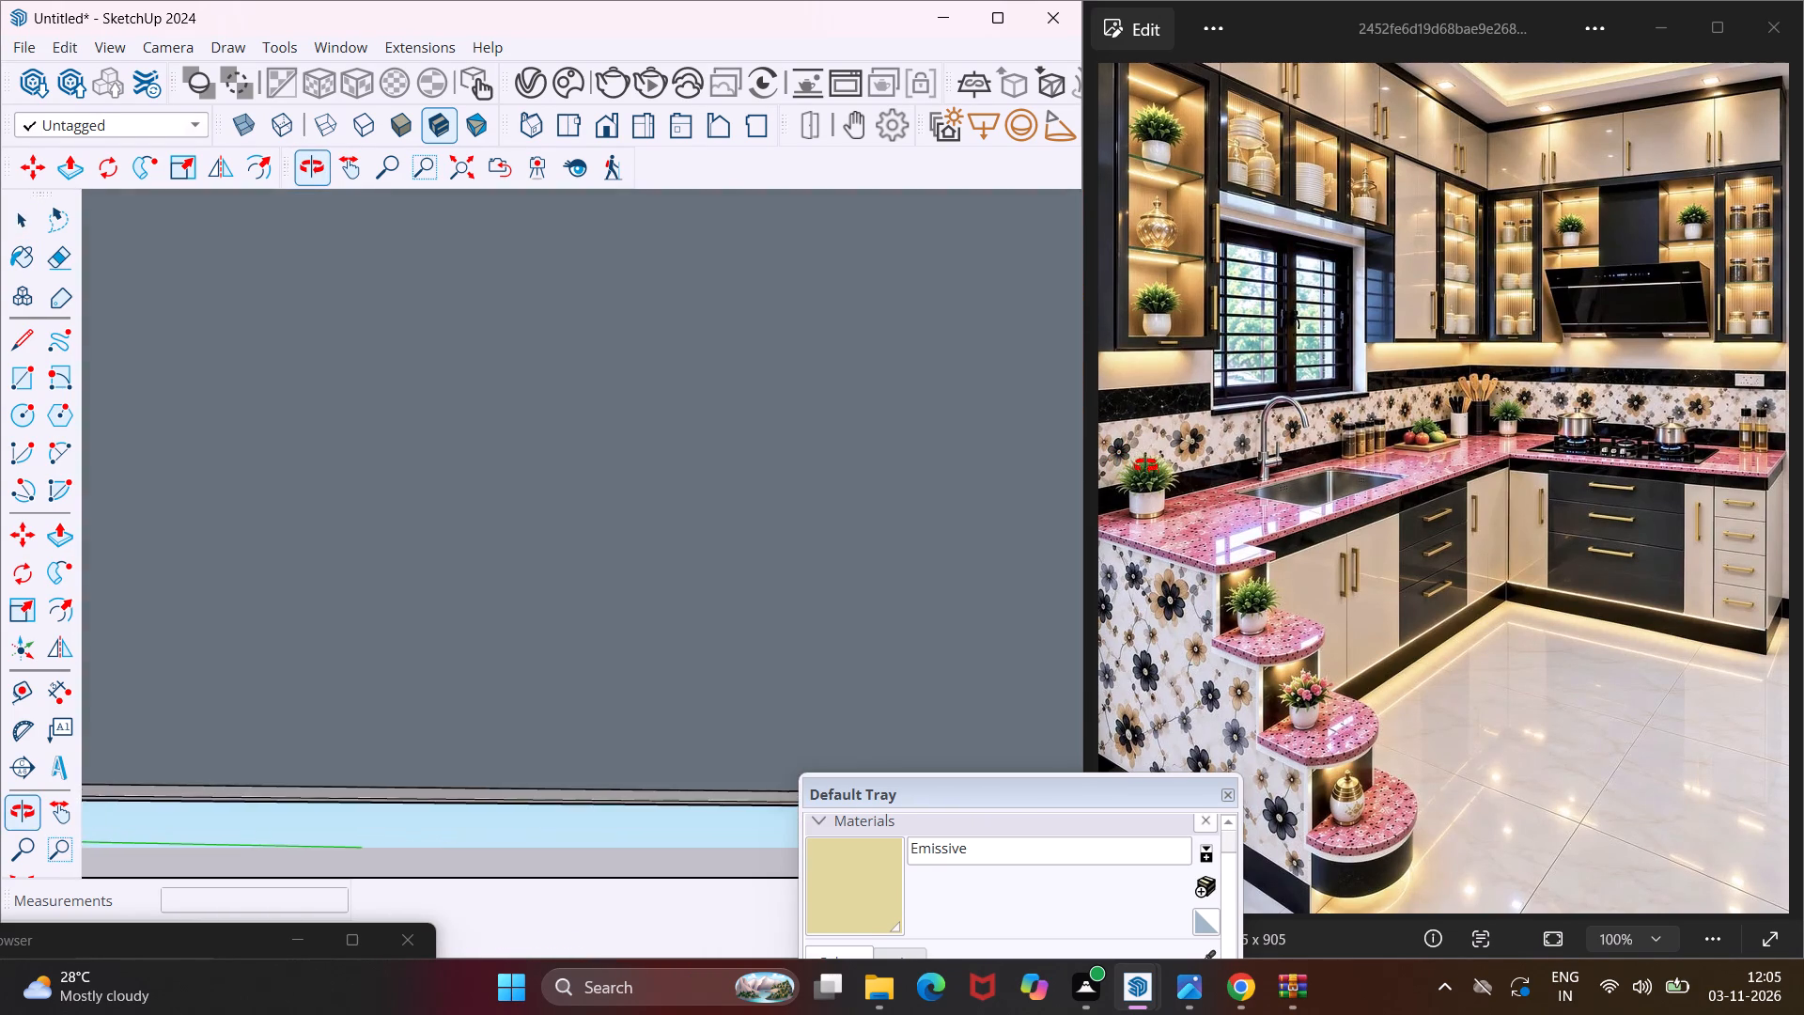
middle_click_drag(1145, 465, 1157, 487)
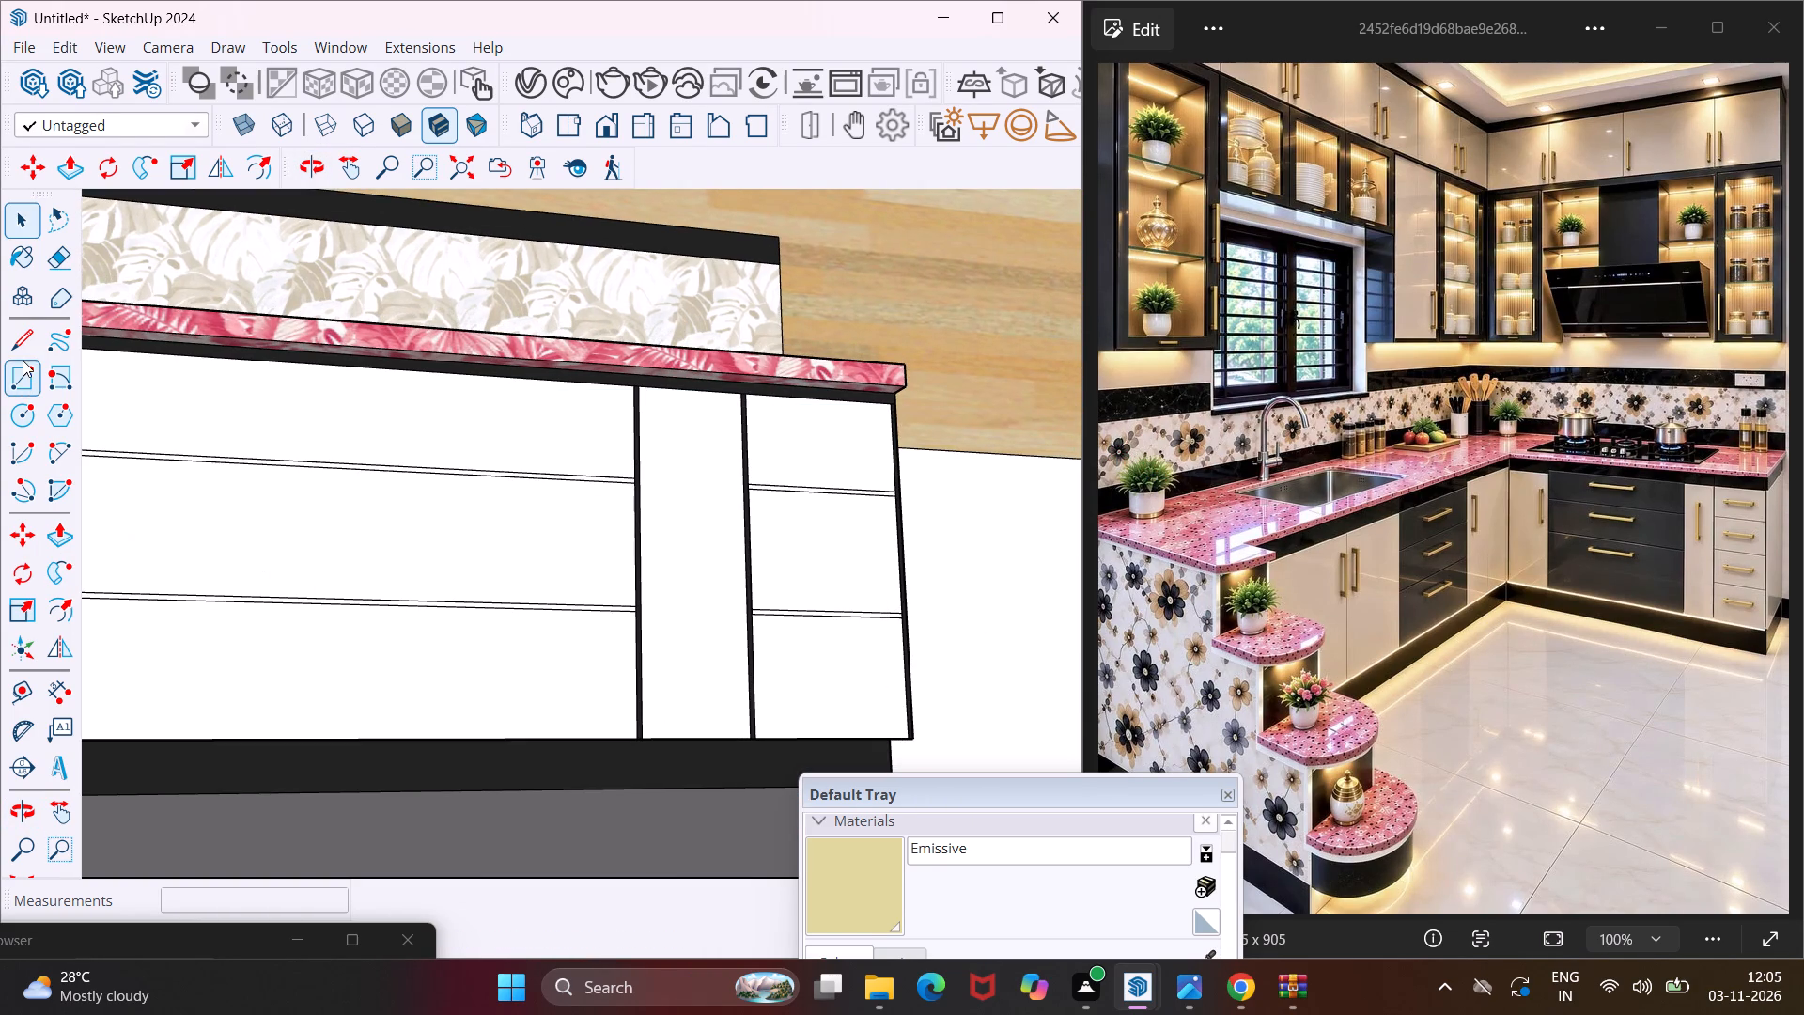
left_click(26, 351)
scroll(678, 767, "up", 4)
middle_click_drag(678, 767, 859, 758)
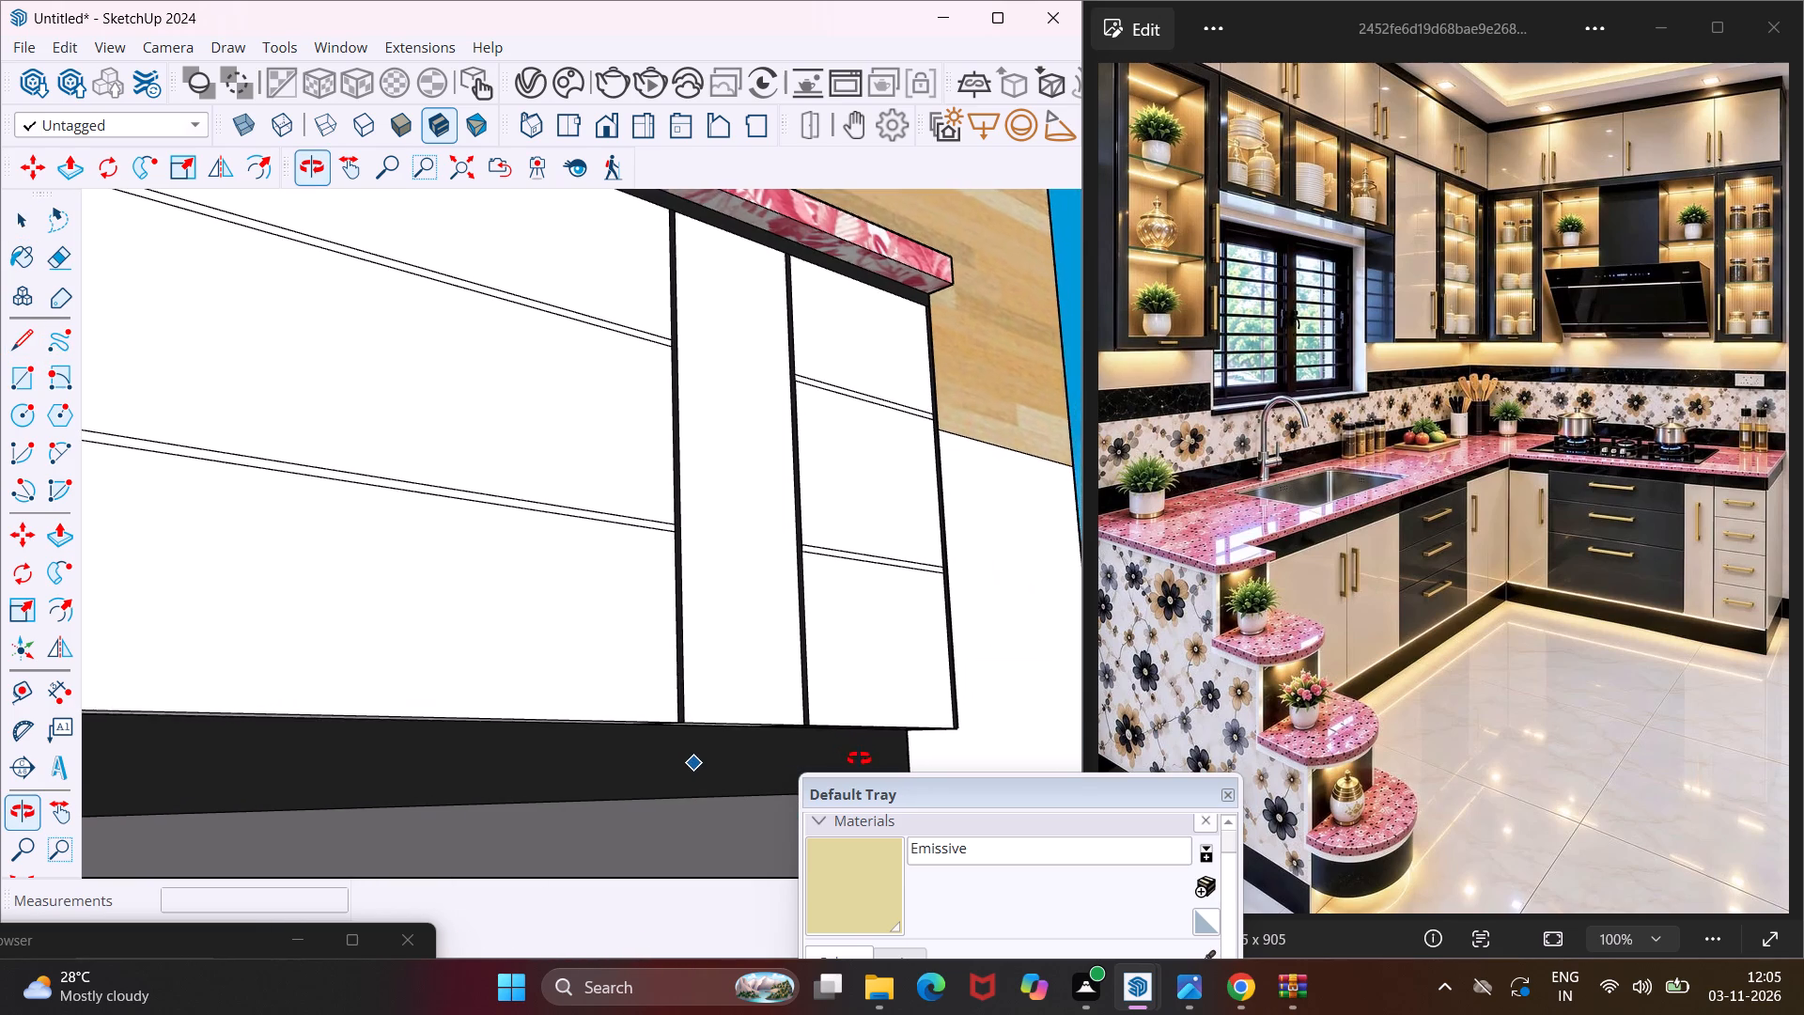
middle_click_drag(859, 758, 276, 789)
scroll(276, 731, "down", 6)
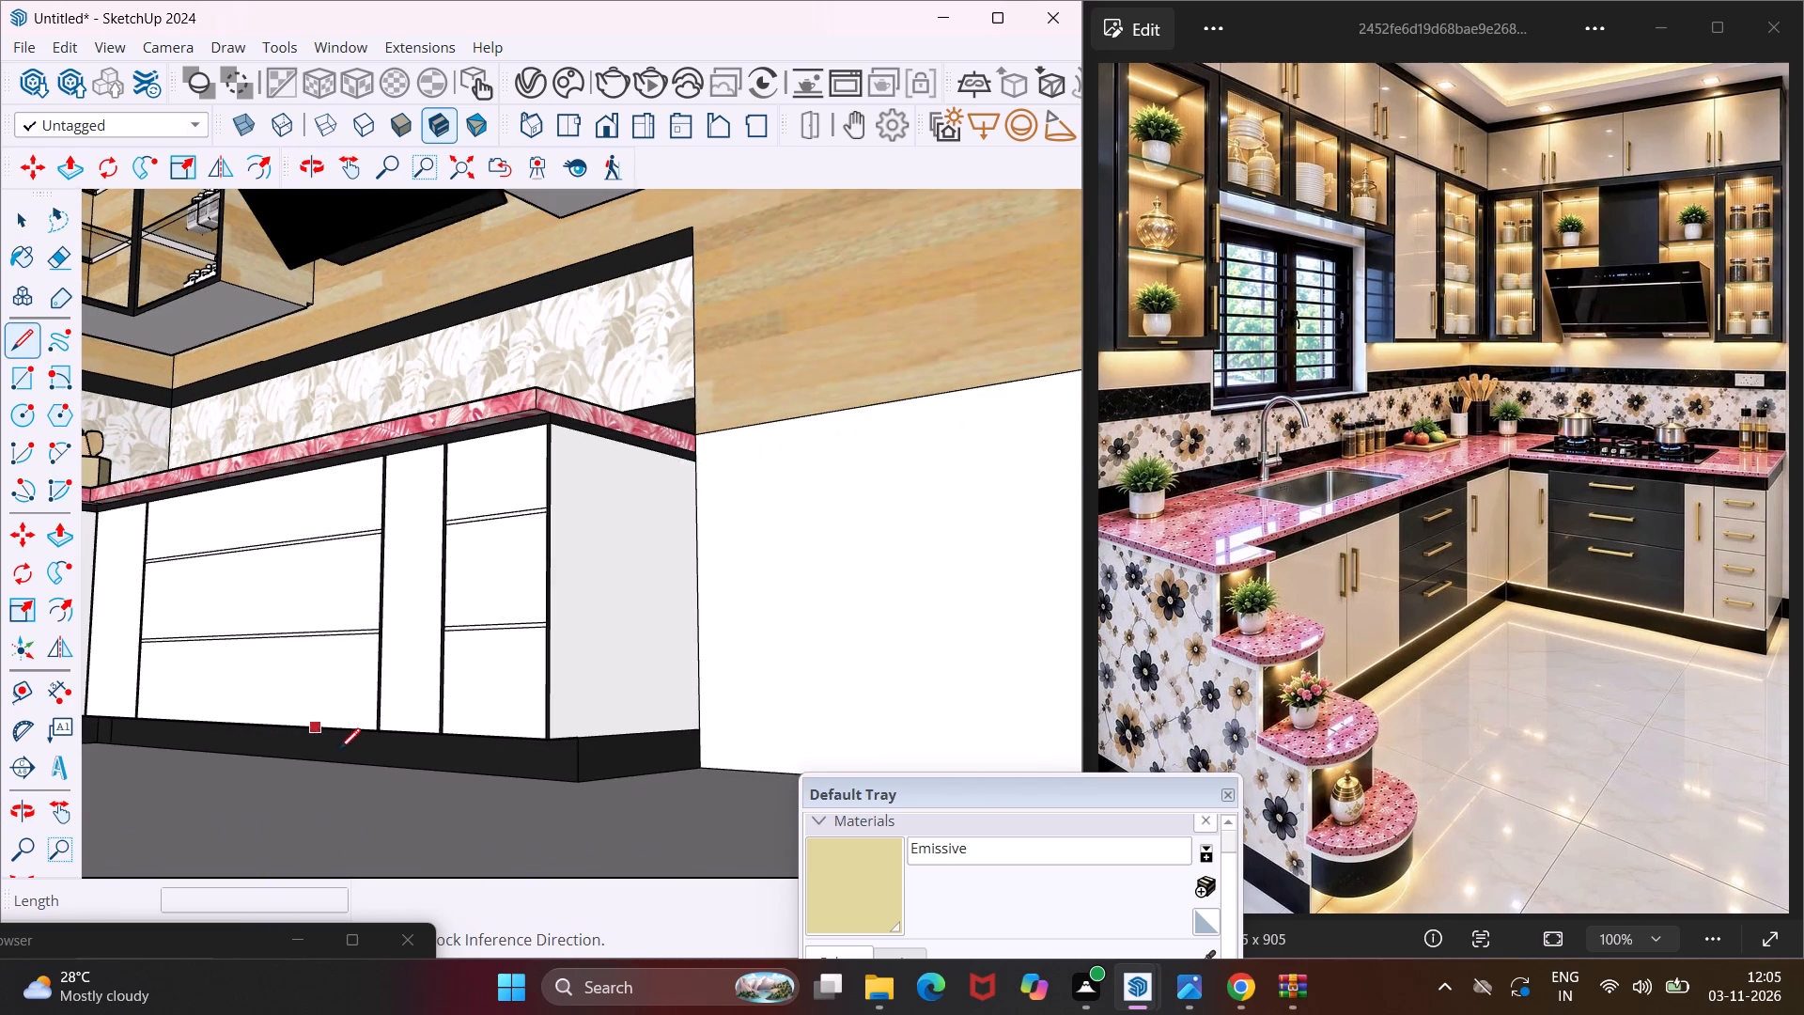
scroll(346, 753, "up", 1)
middle_click_drag(346, 753, 156, 742)
scroll(207, 716, "up", 5)
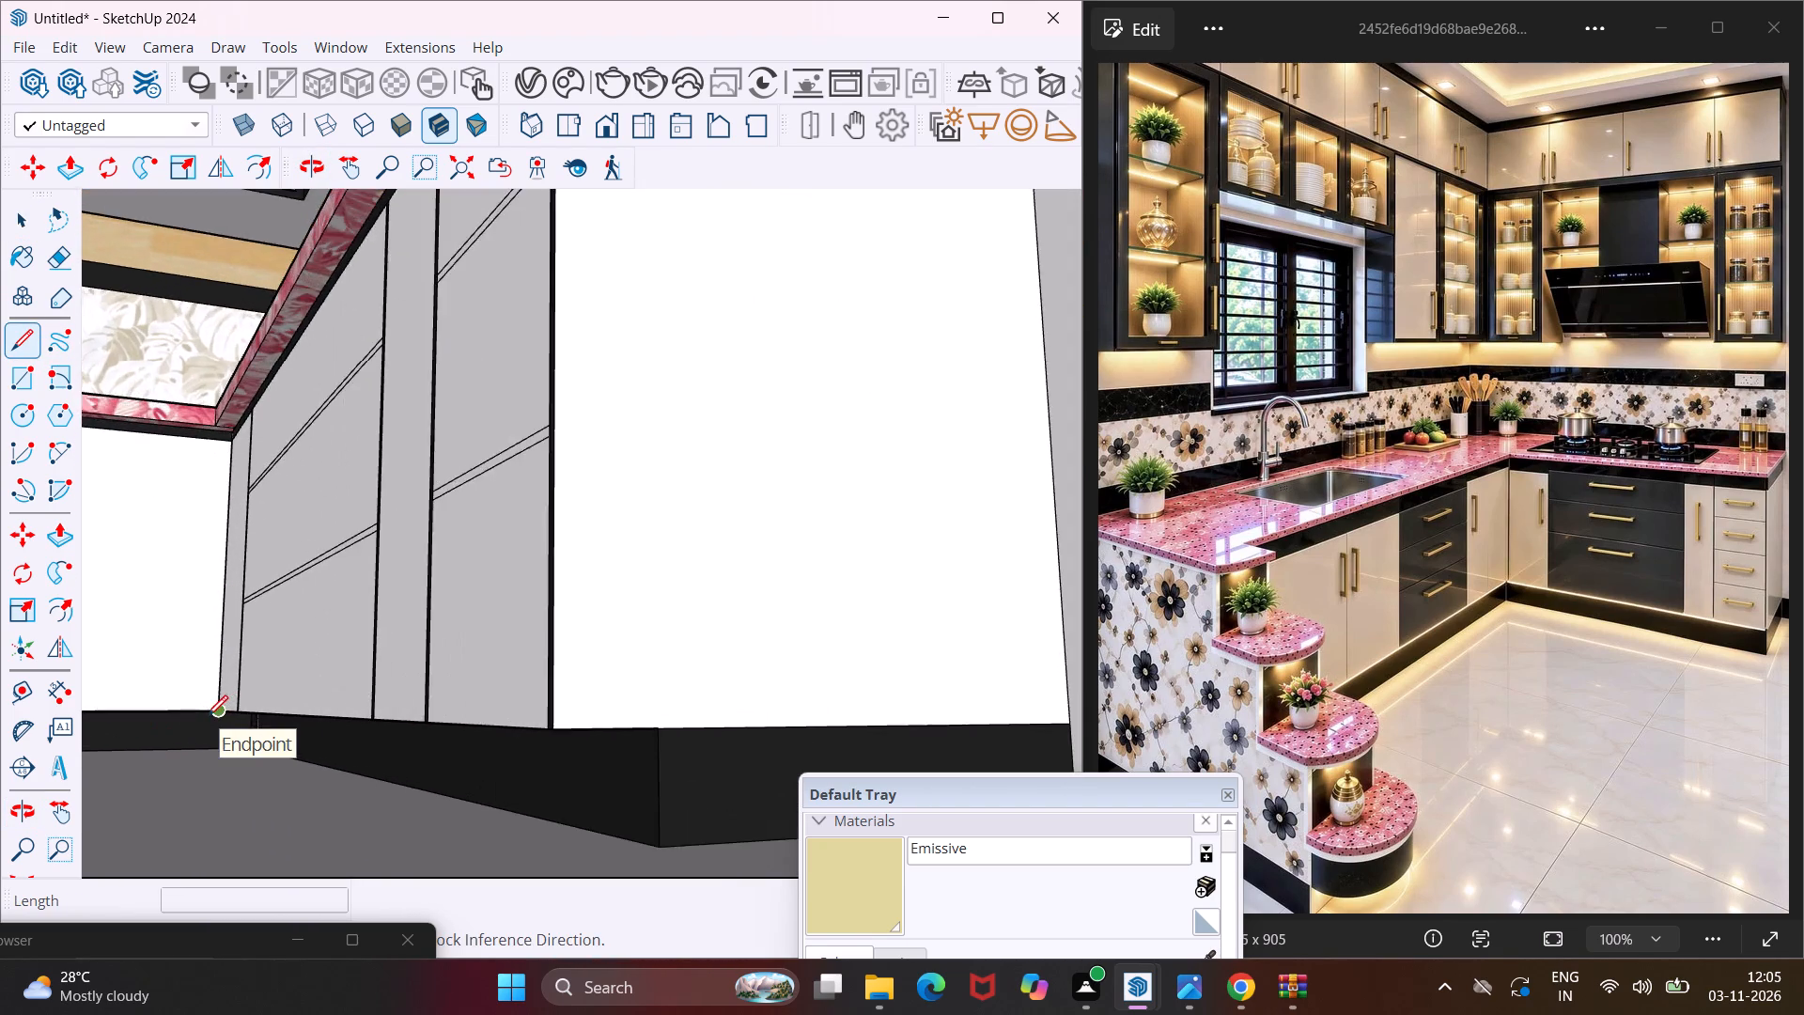
scroll(207, 716, "up", 11)
middle_click_drag(231, 729, 226, 702)
scroll(281, 687, "up", 8)
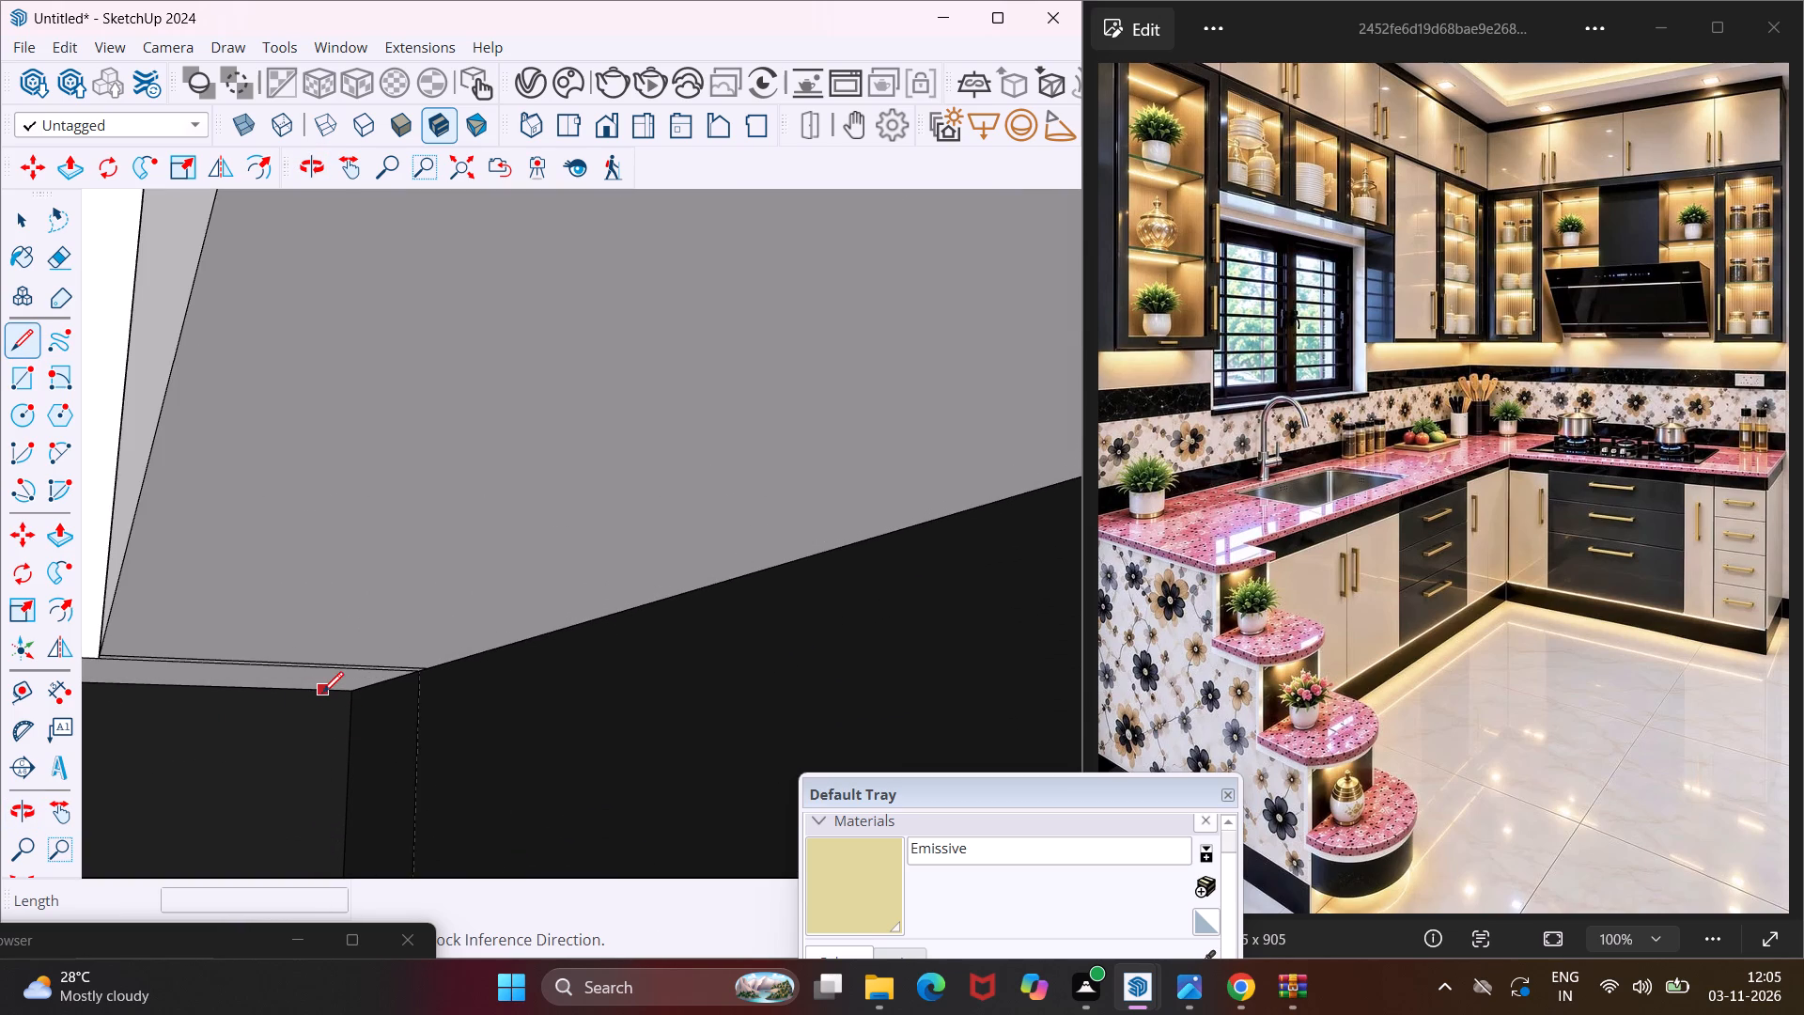
scroll(325, 693, "up", 2)
left_click(325, 693)
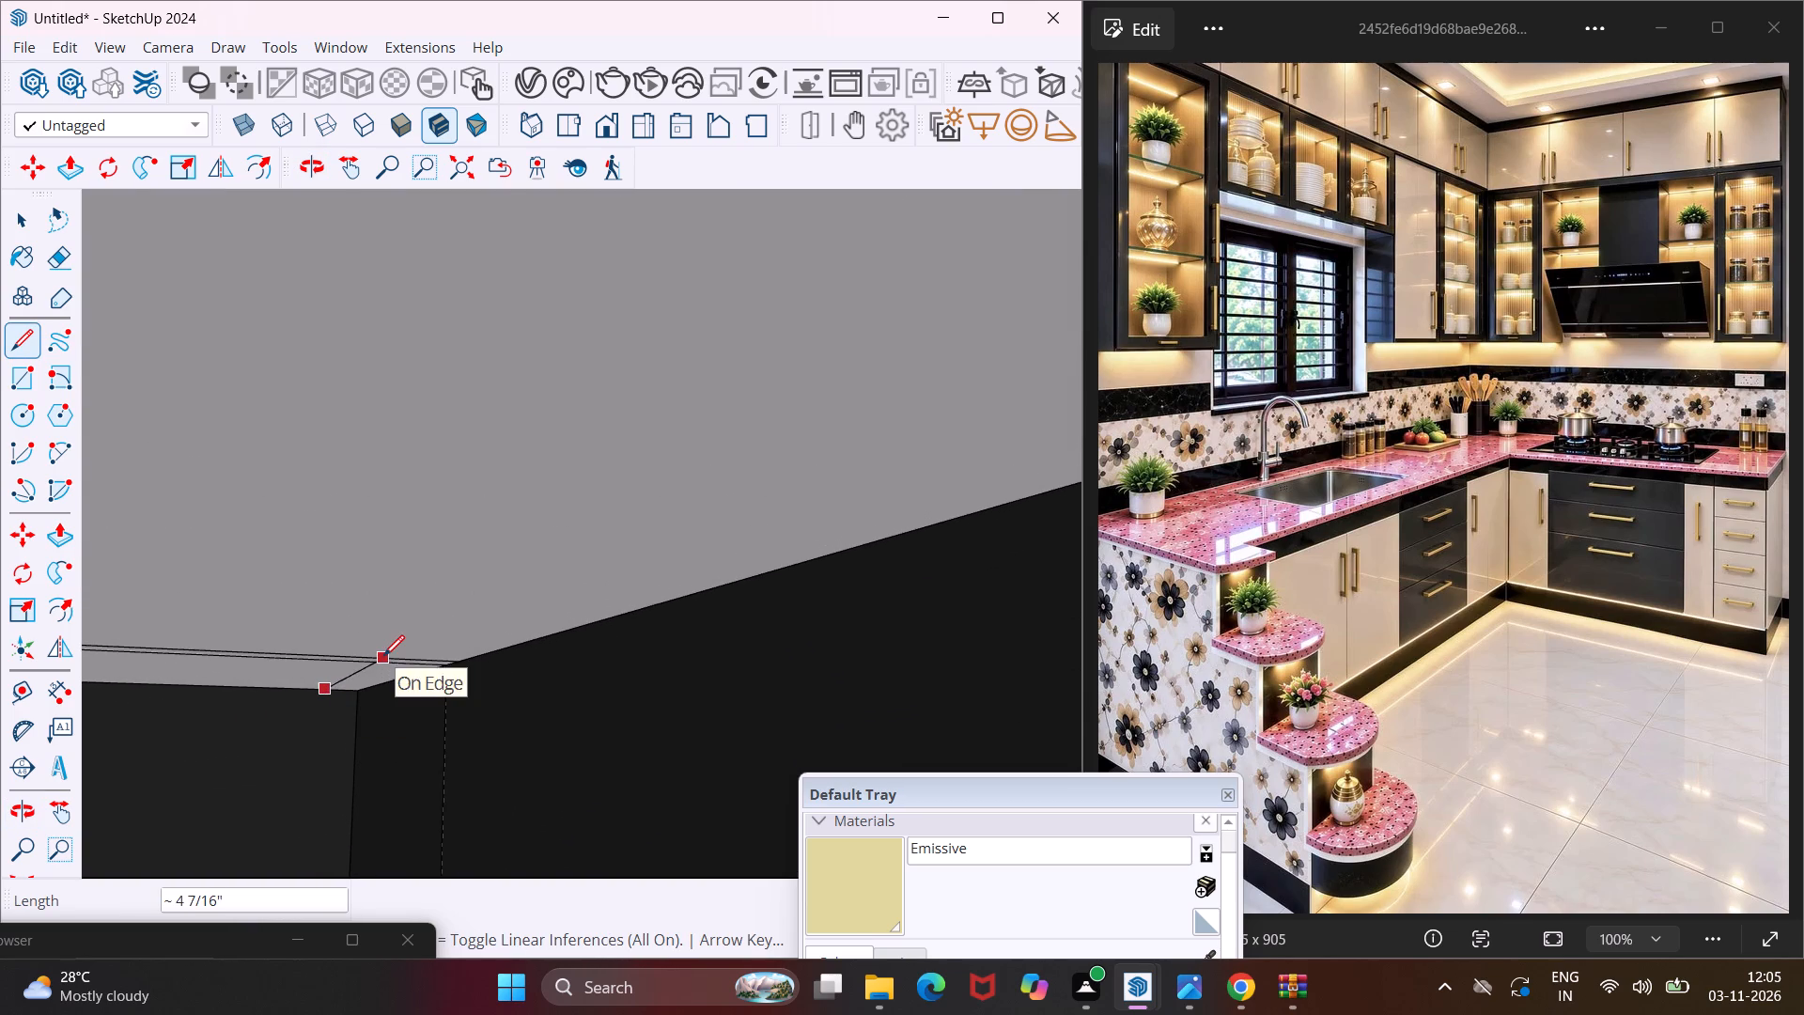
scroll(383, 656, "down", 10)
middle_click_drag(403, 632, 397, 658)
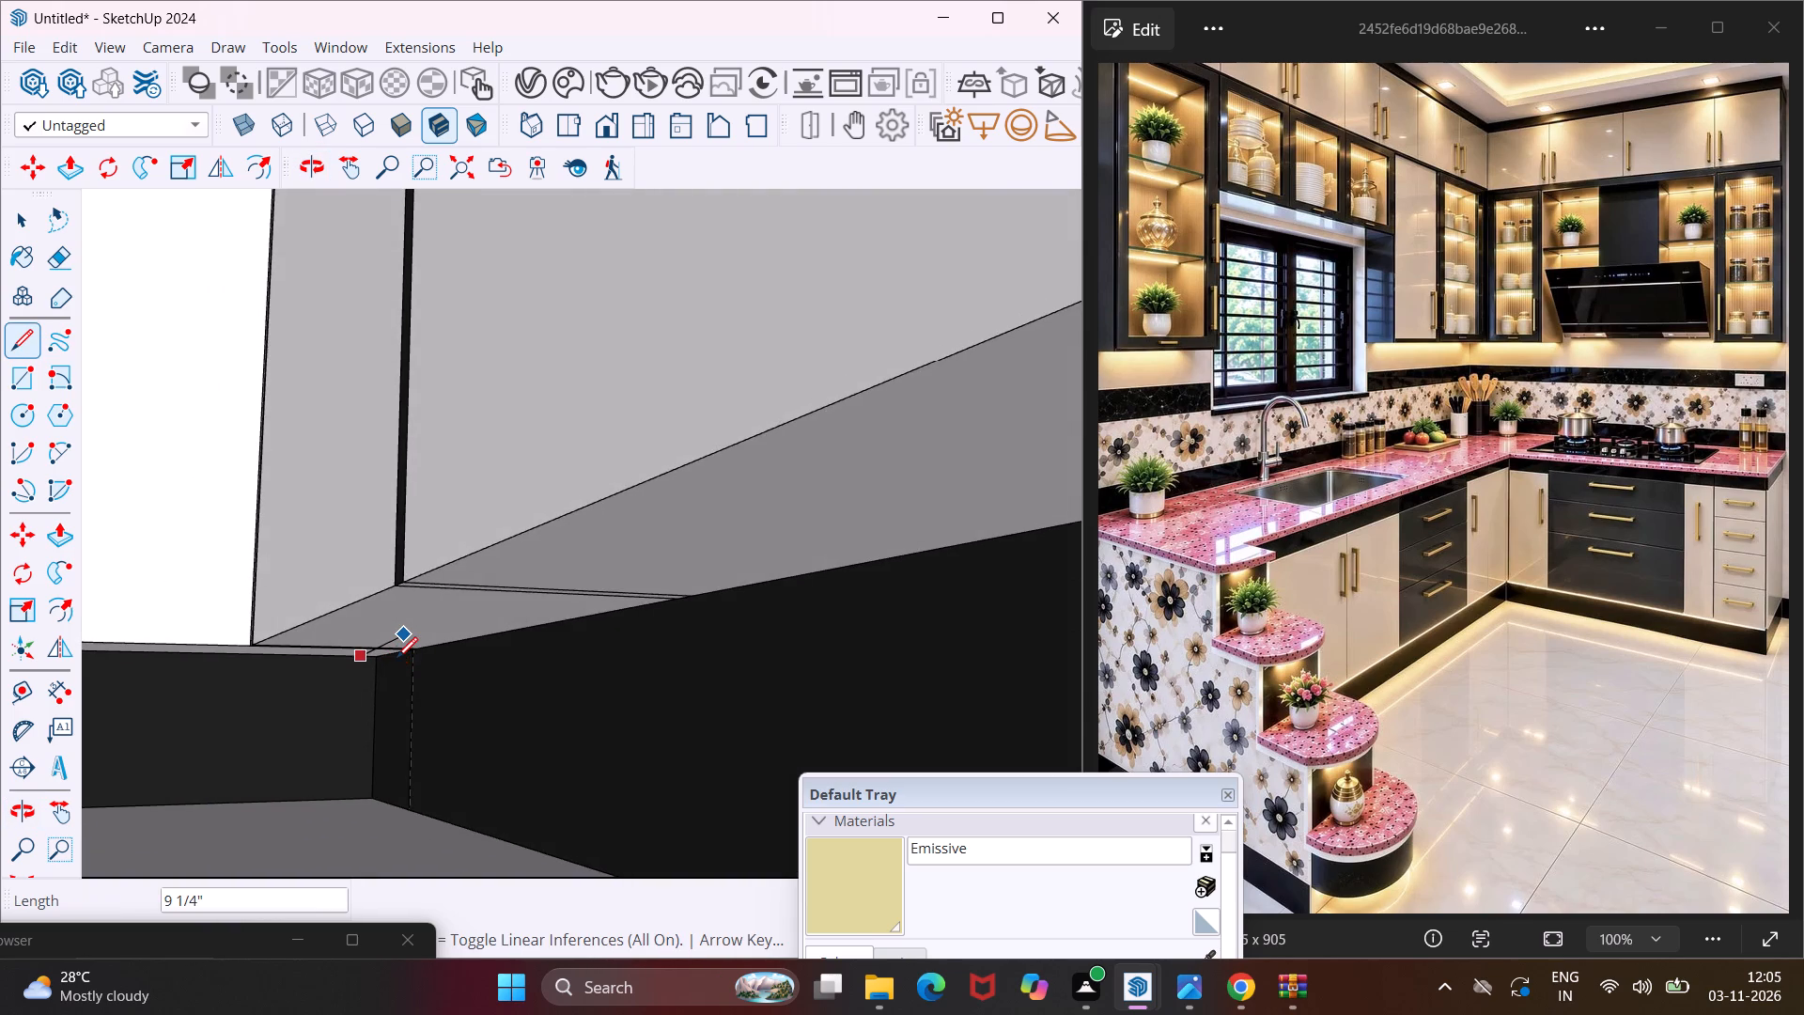
scroll(397, 658, "down", 12)
middle_click_drag(397, 658, 396, 718)
scroll(396, 718, "down", 12)
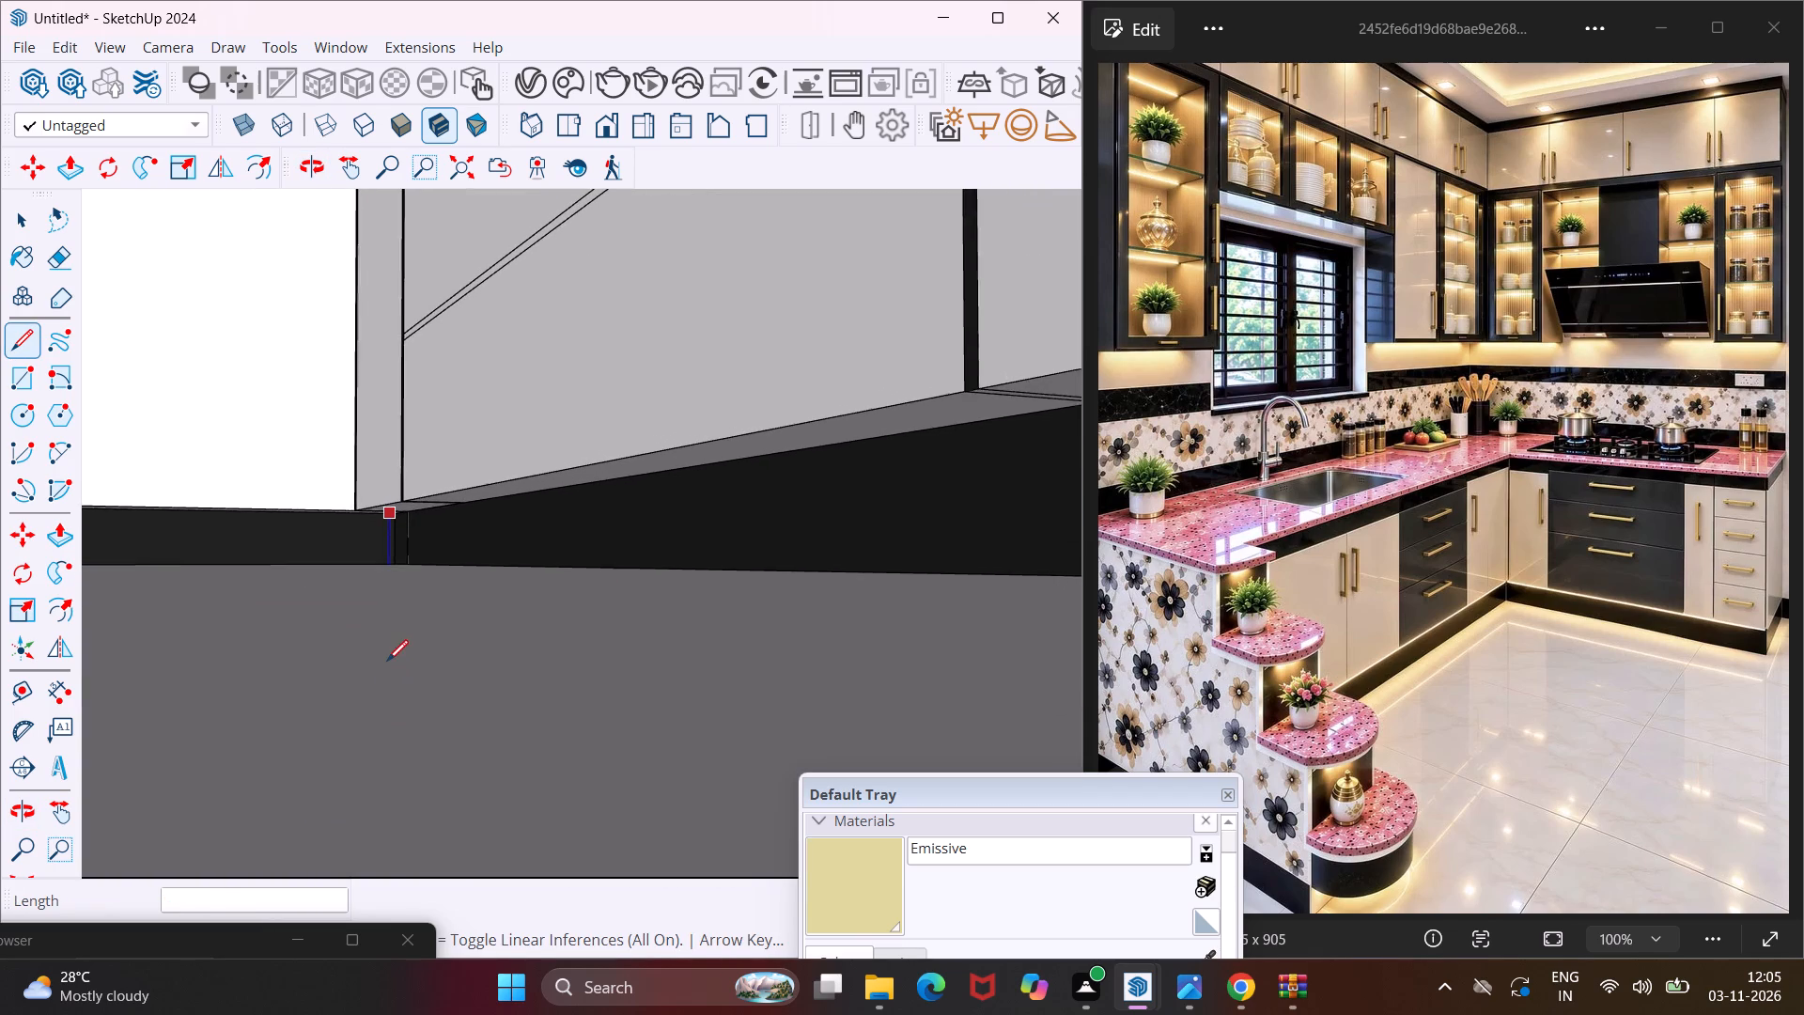
scroll(387, 661, "down", 20)
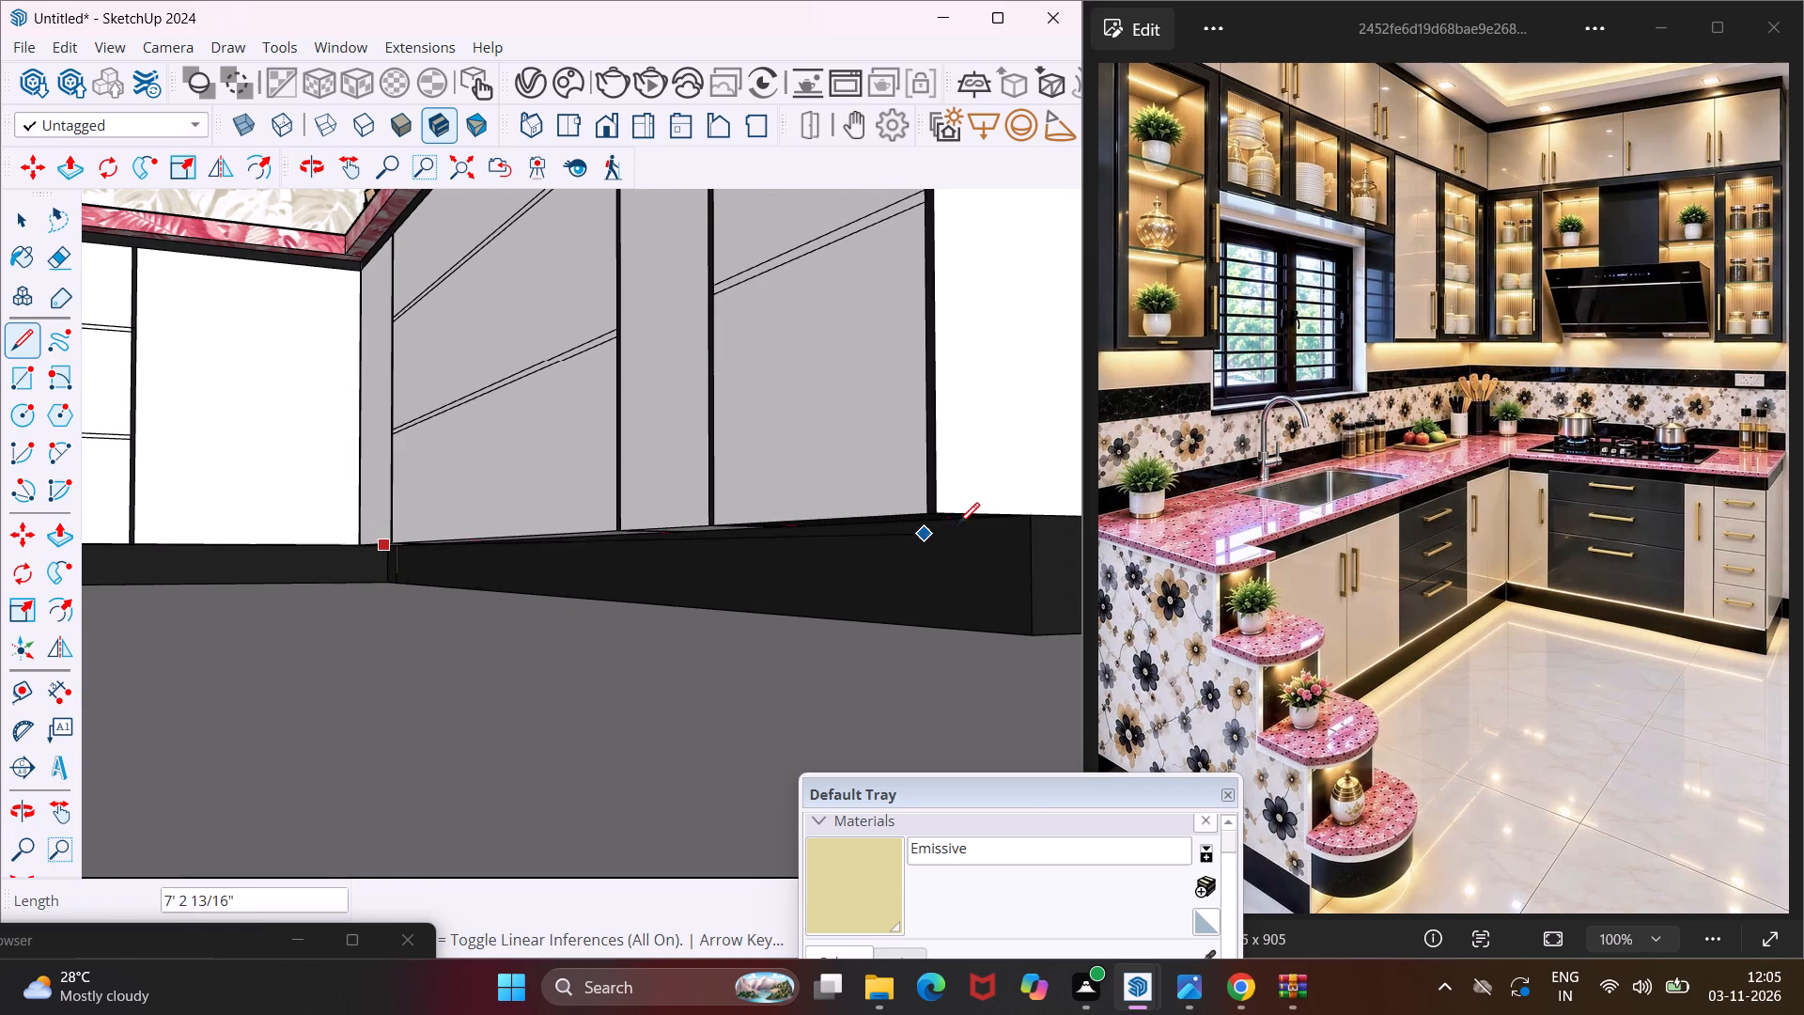
scroll(990, 516, "up", 4)
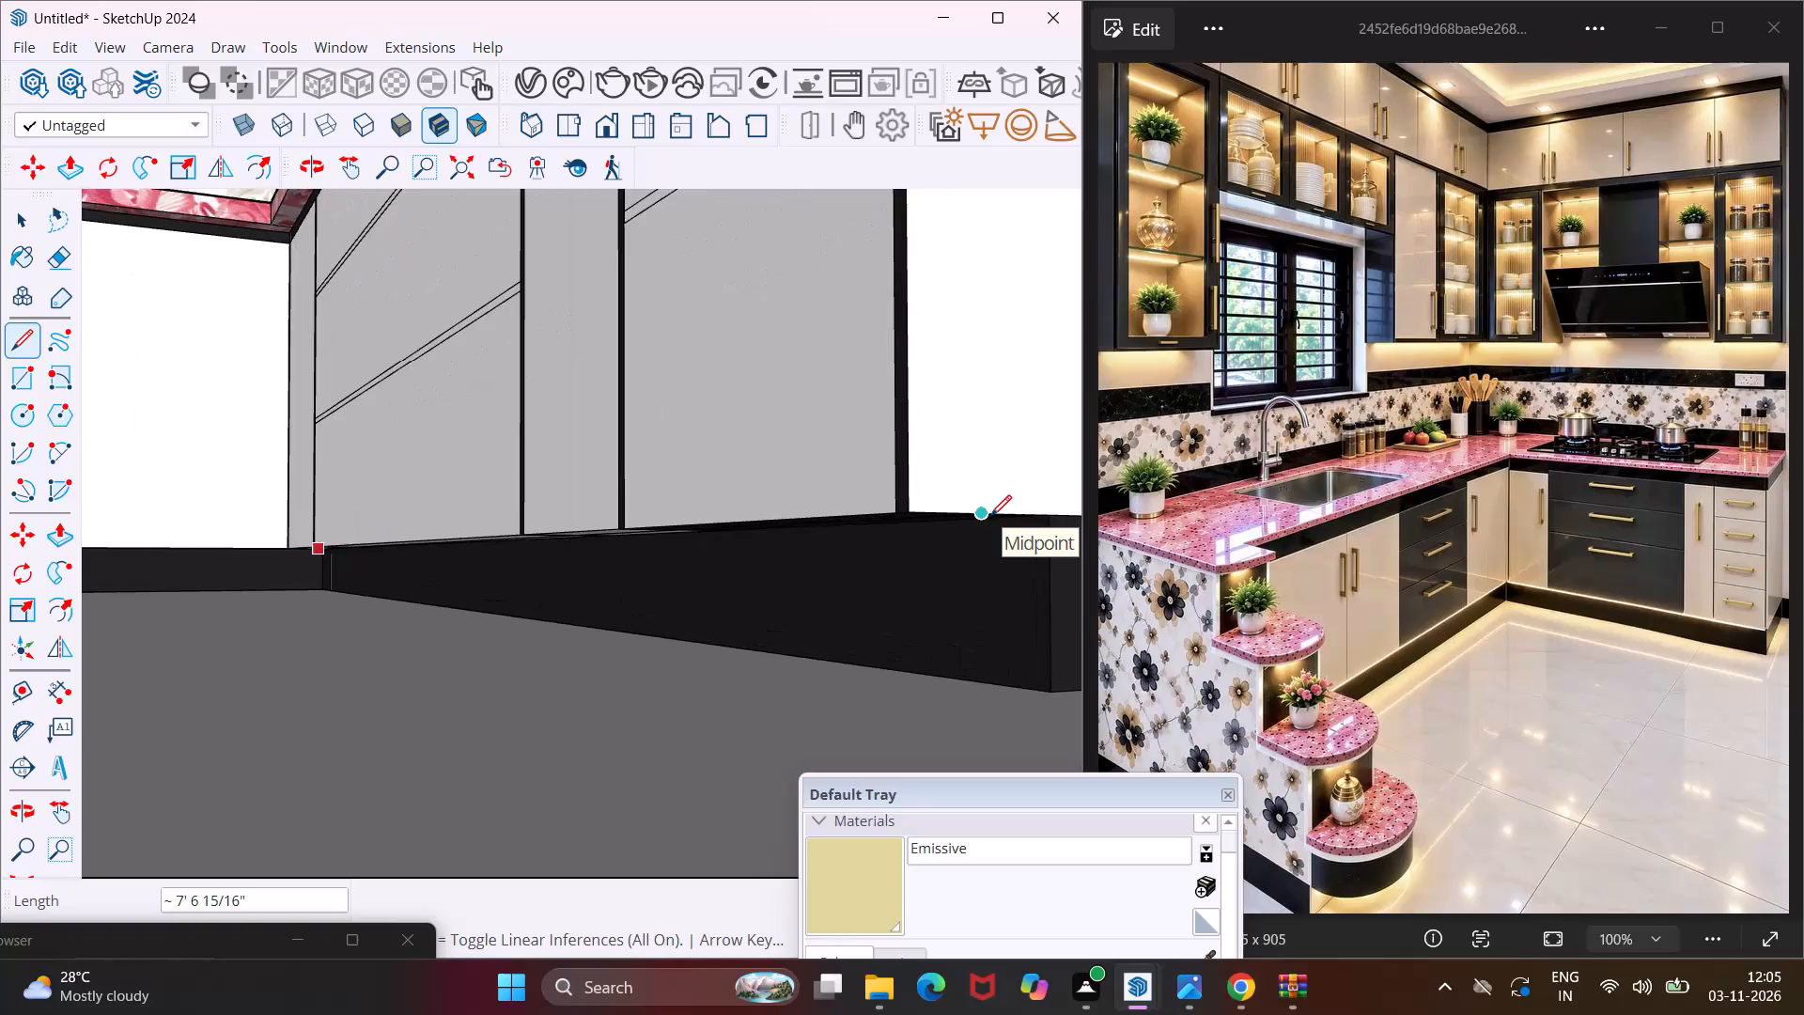
scroll(990, 516, "up", 4)
middle_click_drag(990, 516, 837, 506)
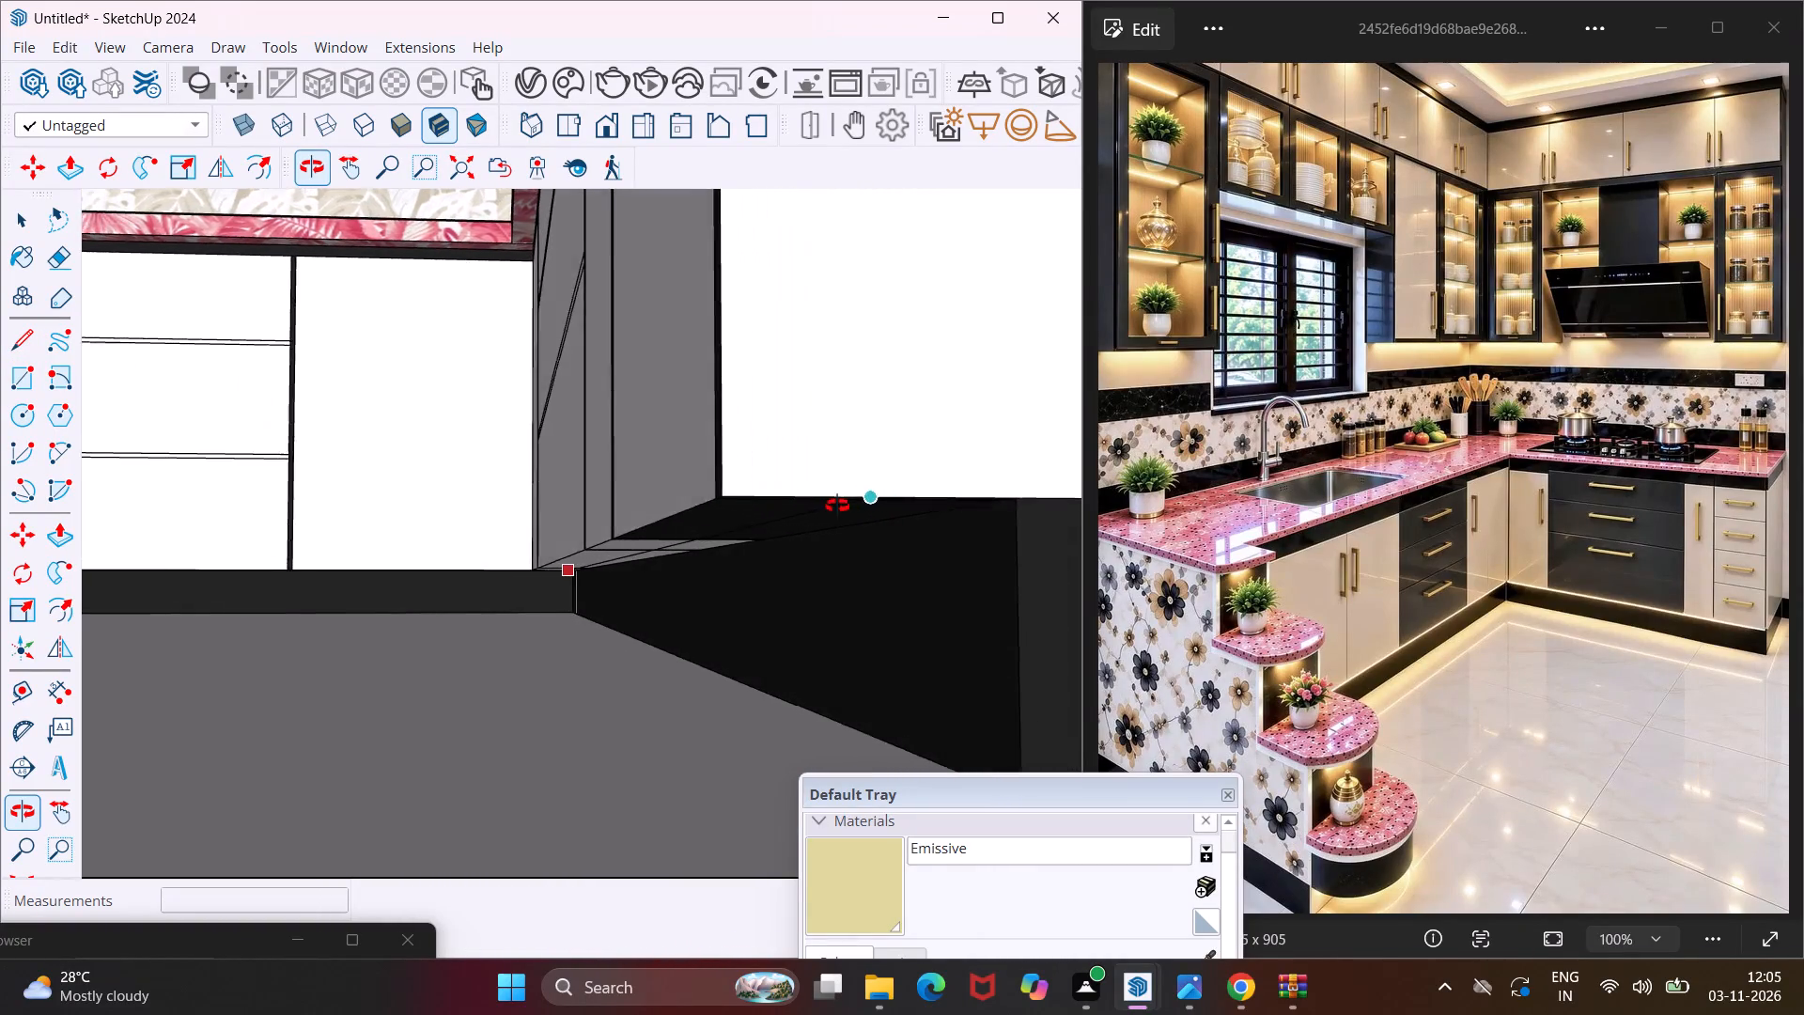
middle_click_drag(837, 506, 779, 502)
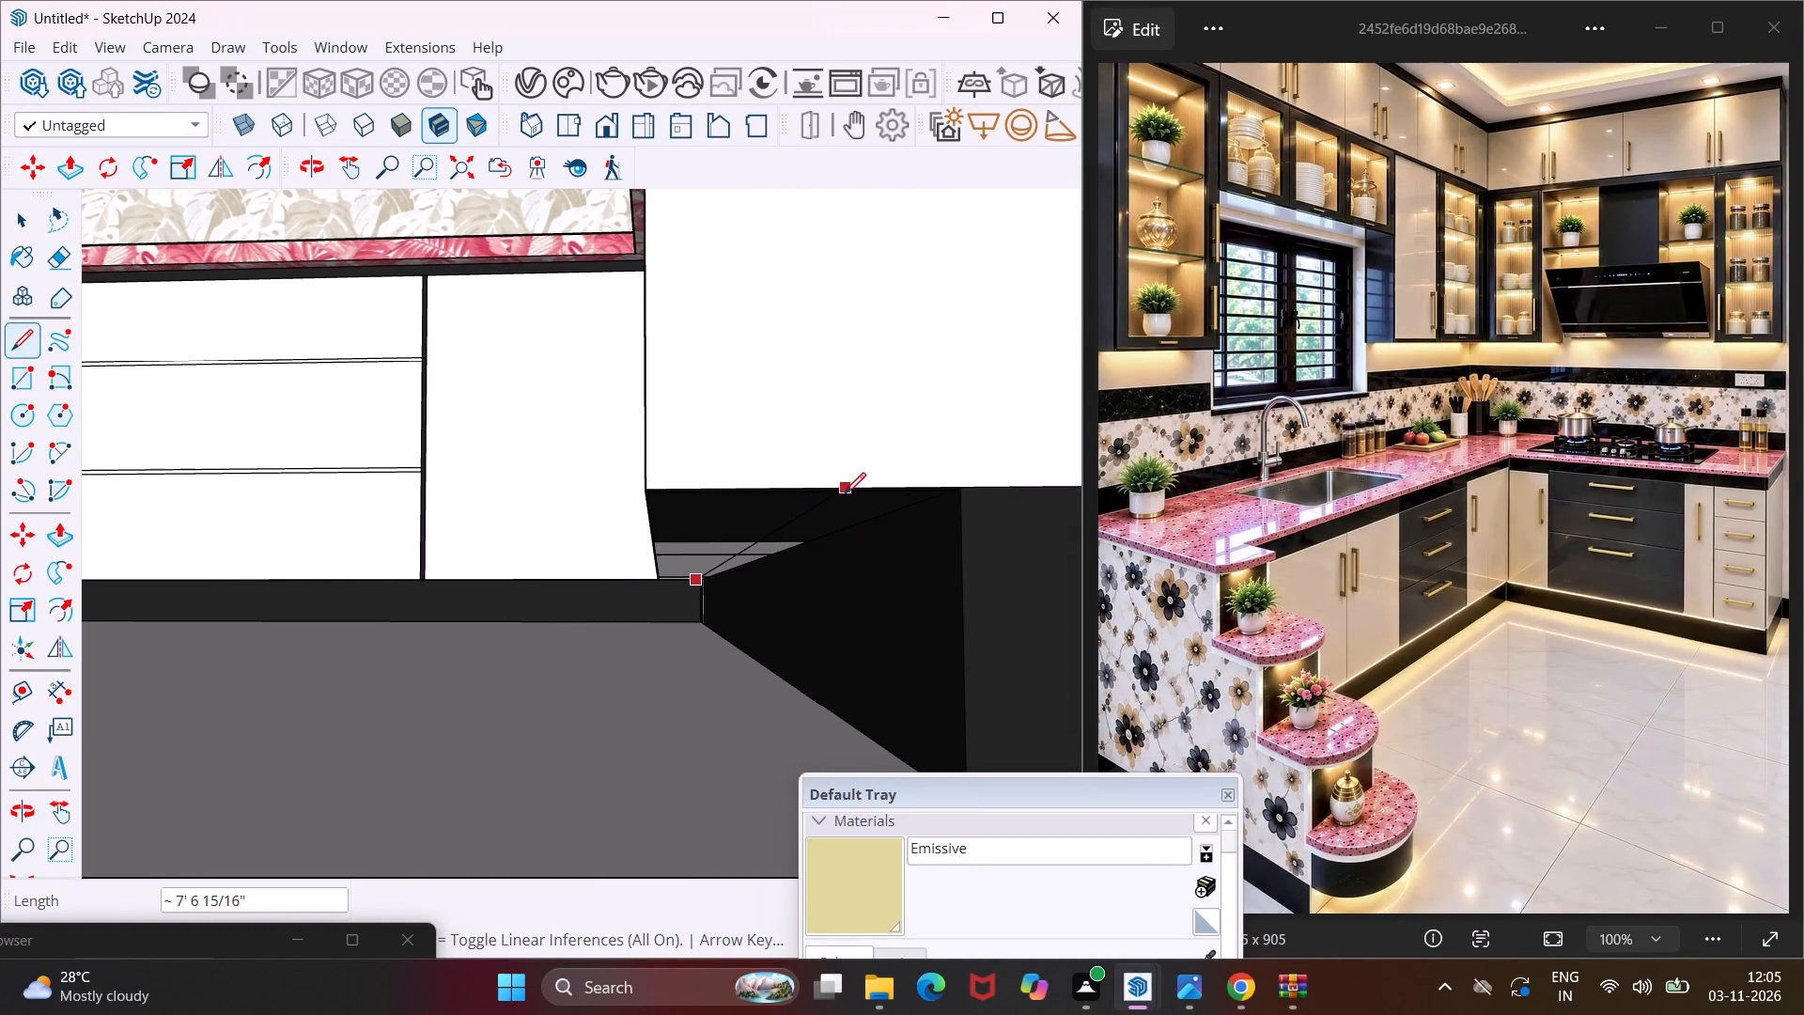
scroll(879, 499, "up", 1)
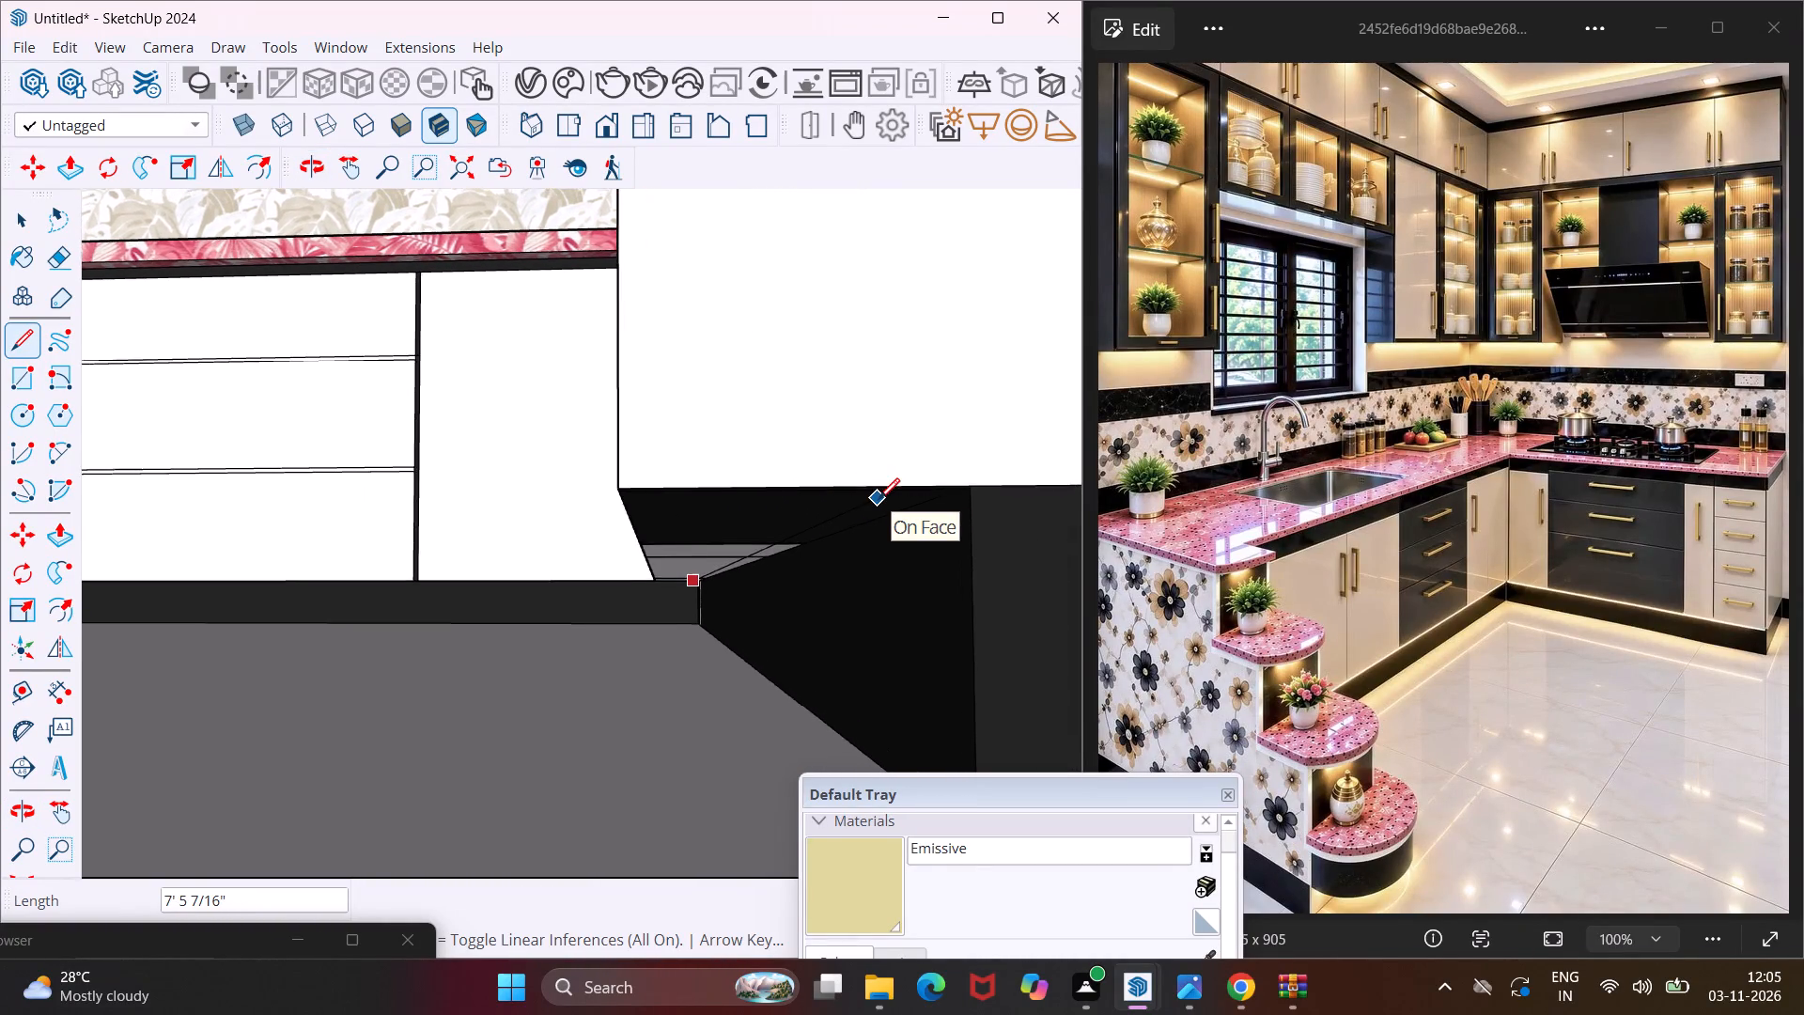
scroll(879, 499, "up", 1)
middle_click_drag(879, 499, 817, 475)
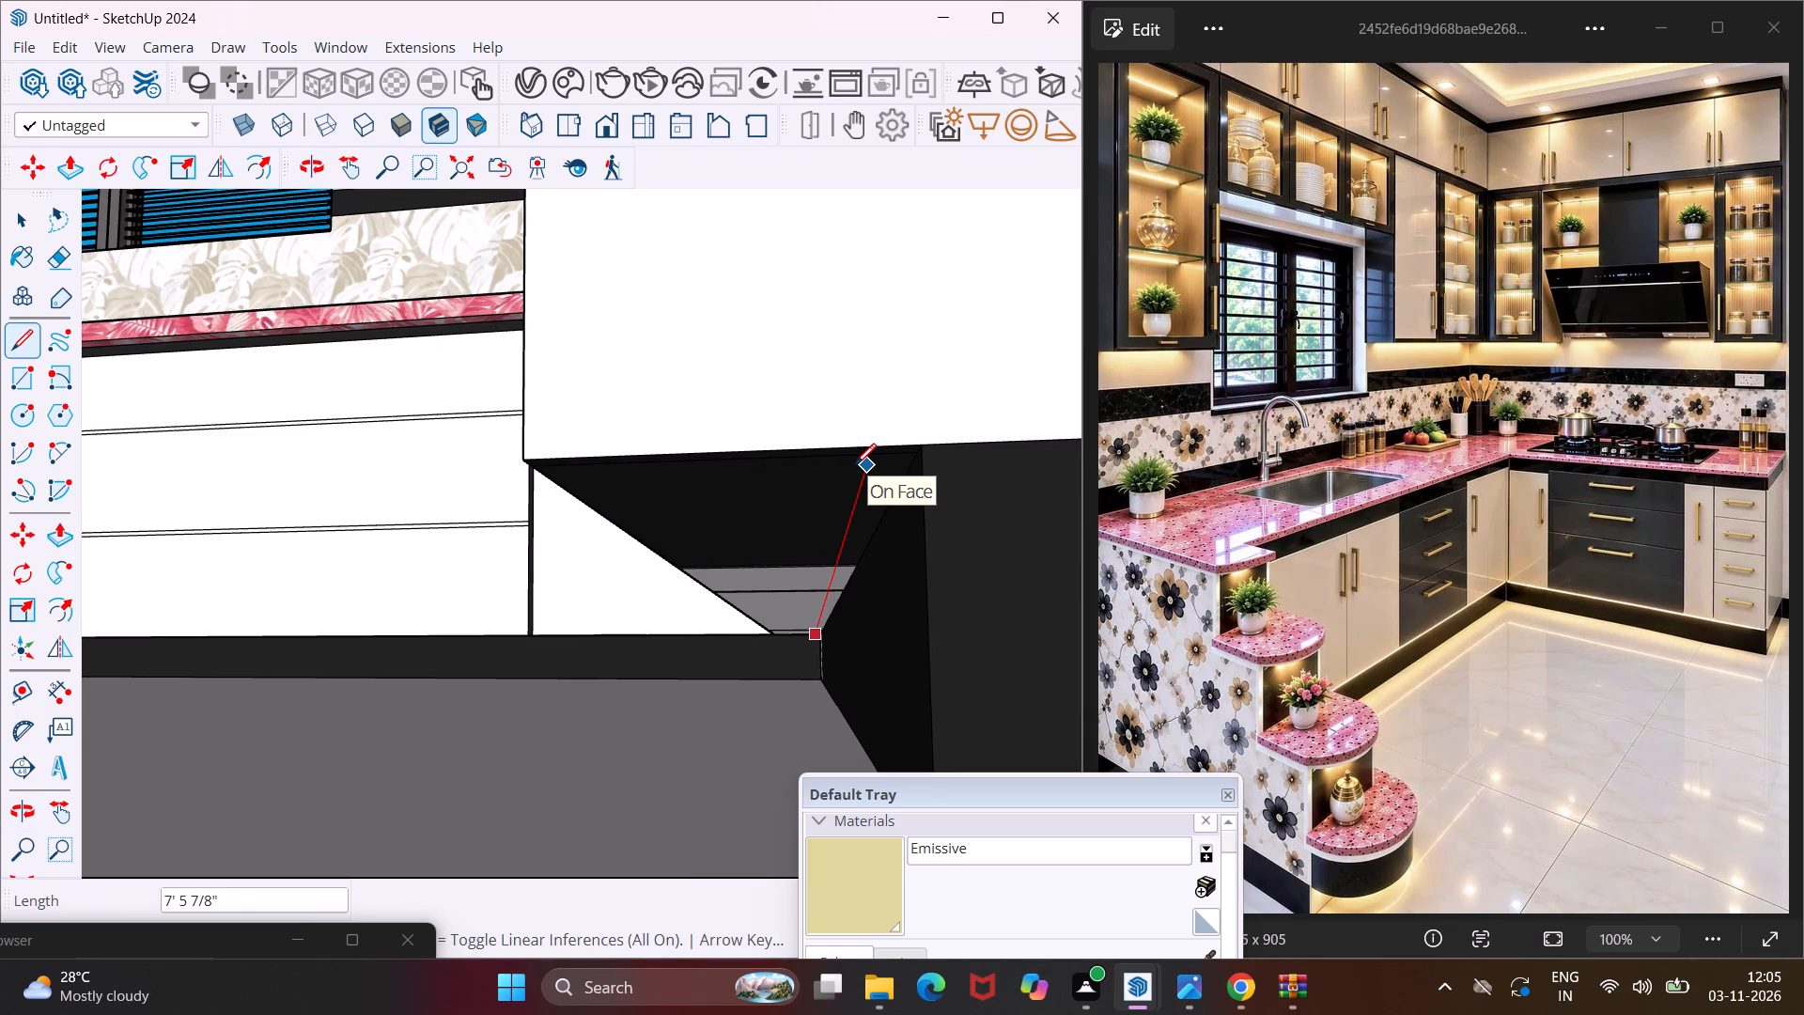
left_click(879, 452)
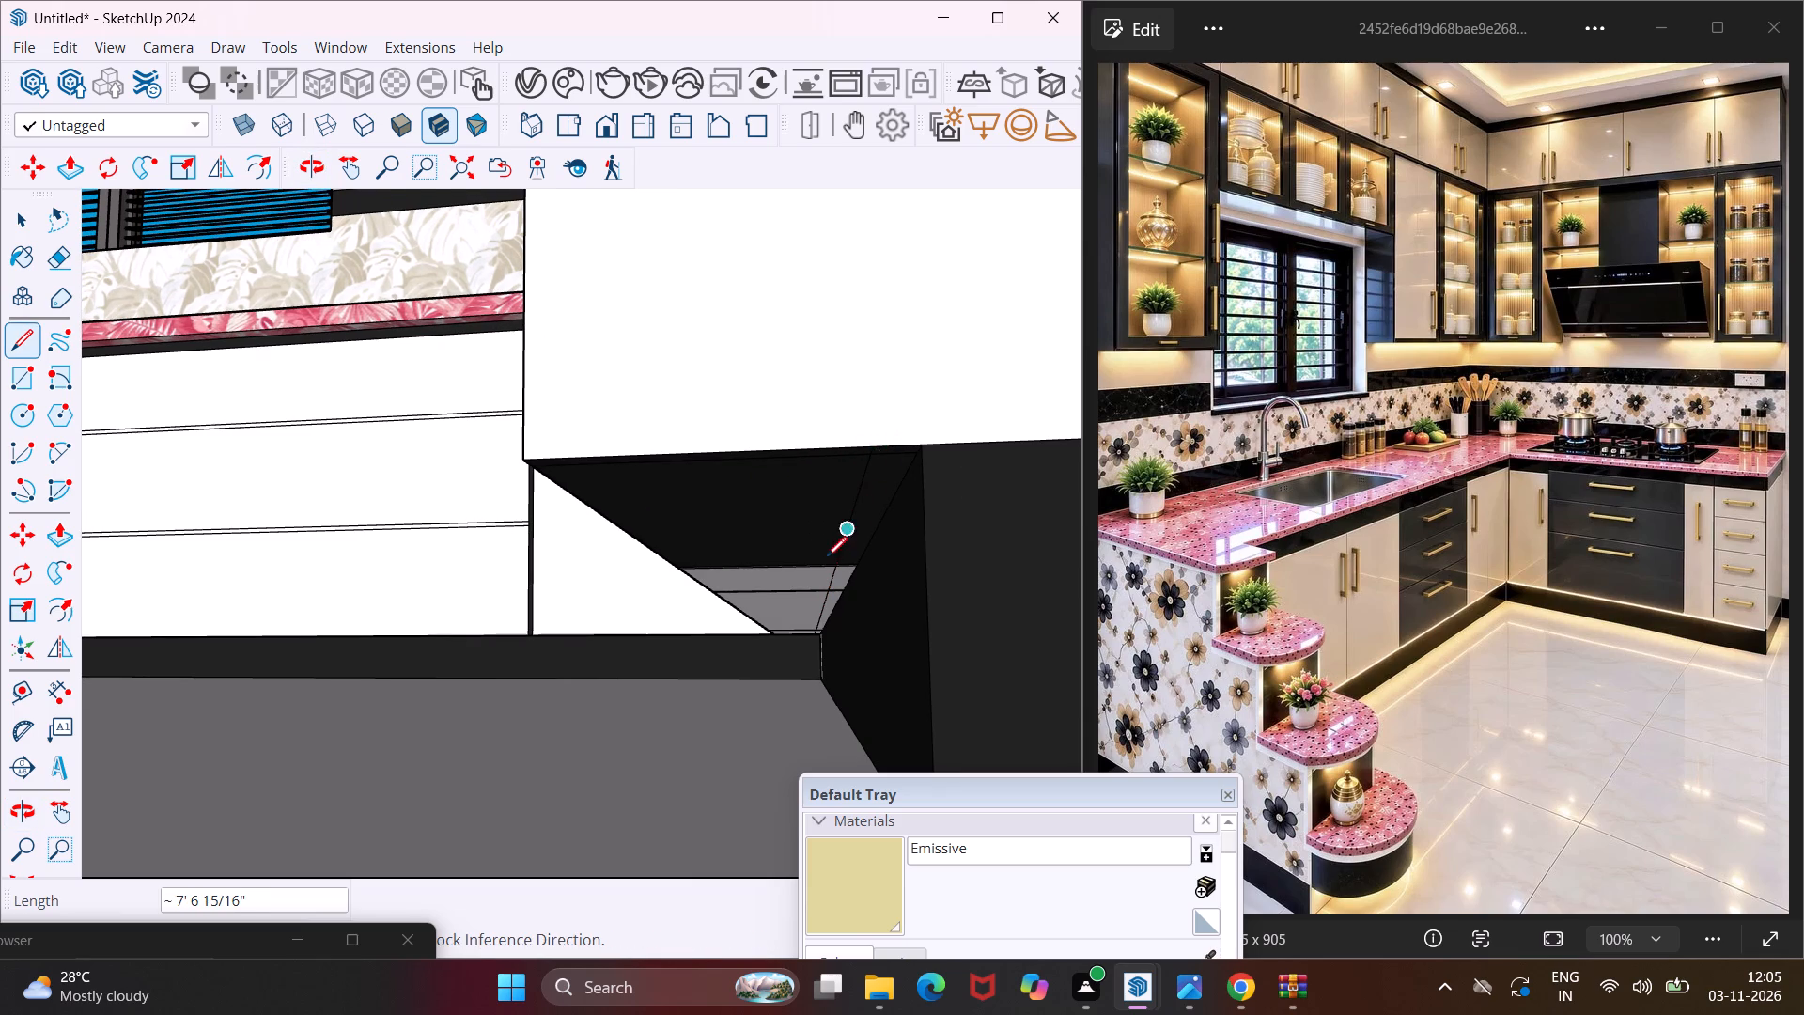
Draw a line about 11' 3 1/16" long under the sink-side base cabinets, from the plinth's inner corner to the stepped end unit.
middle_click_drag(724, 634, 1136, 645)
scroll(724, 634, "up", 1)
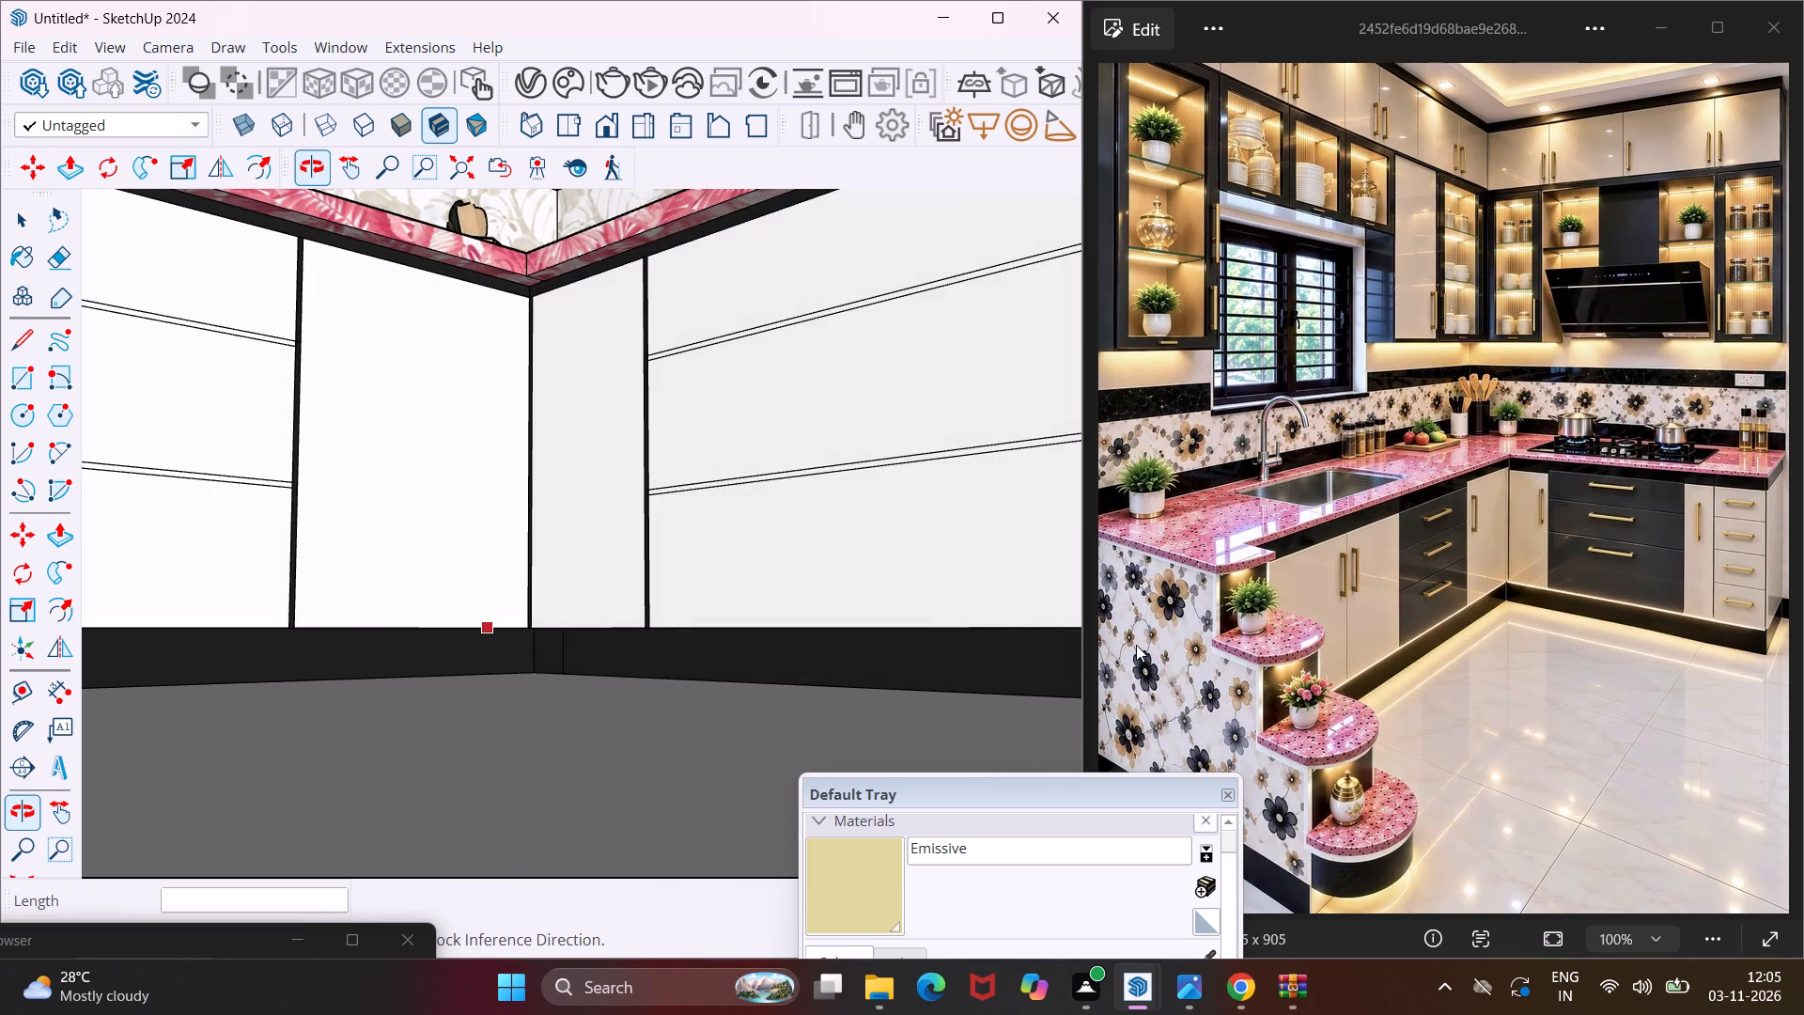
scroll(927, 641, "down", 10)
scroll(775, 656, "down", 5)
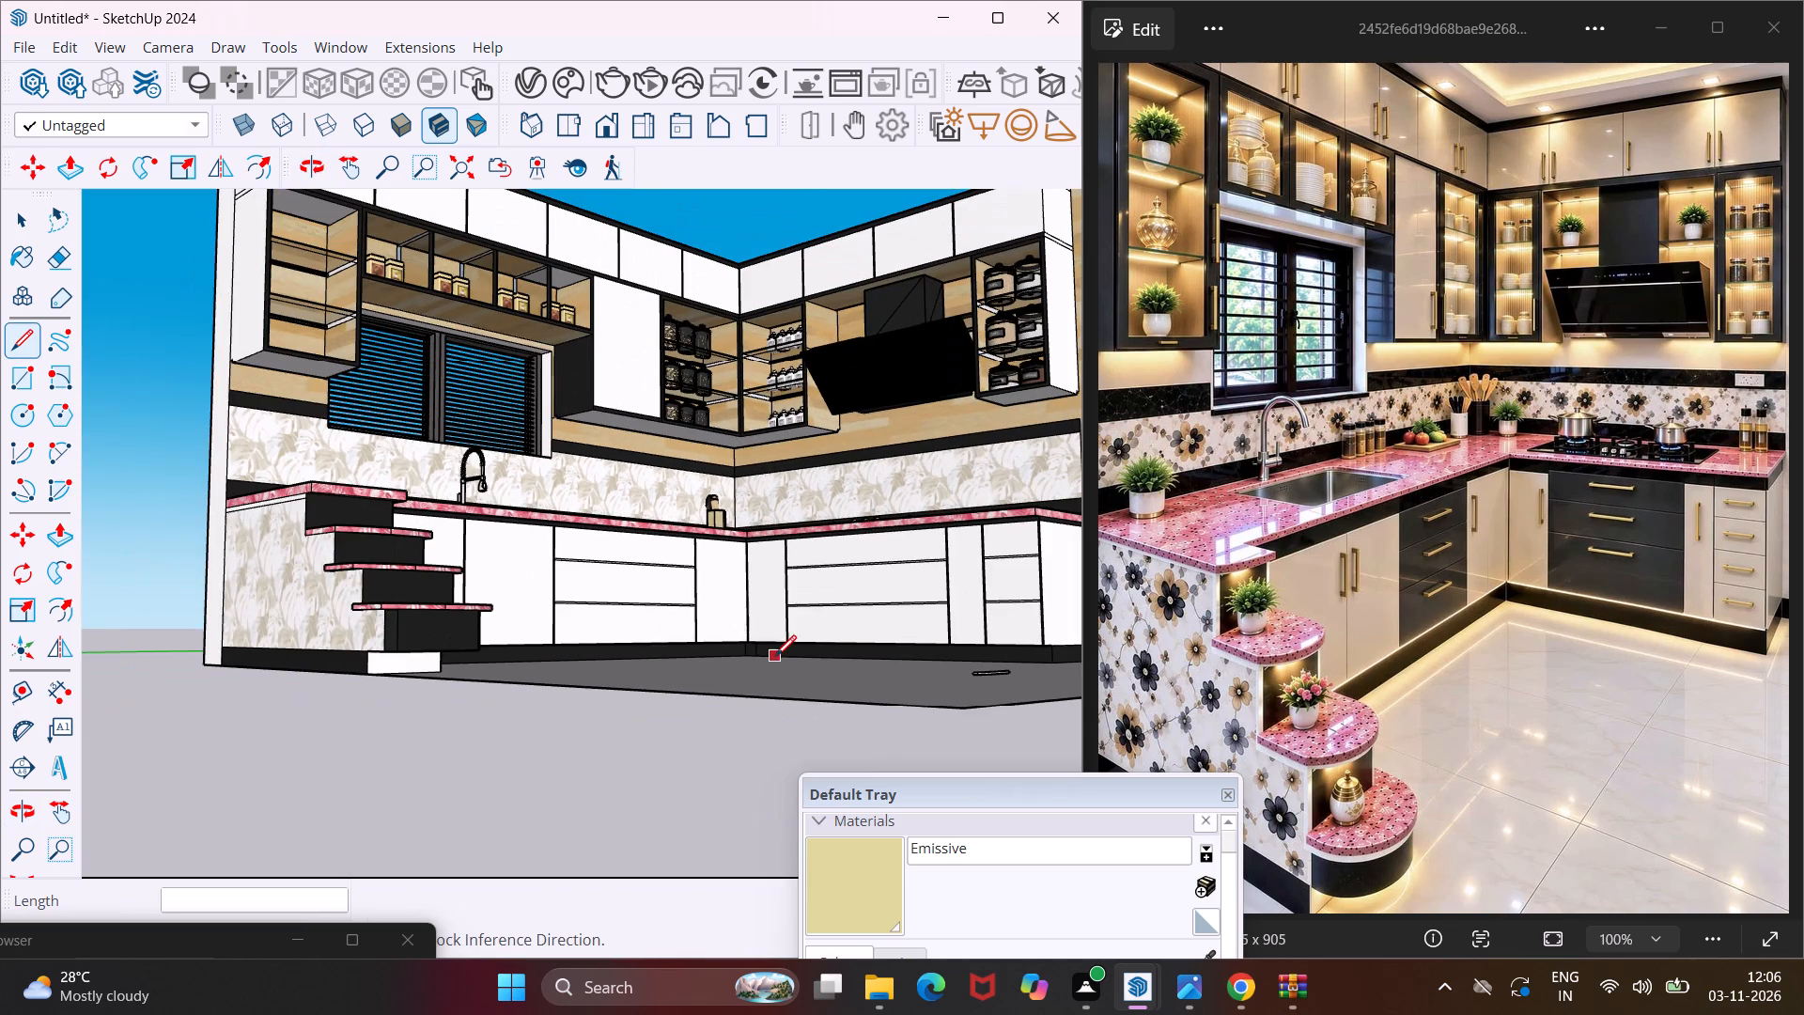
scroll(758, 601, "up", 5)
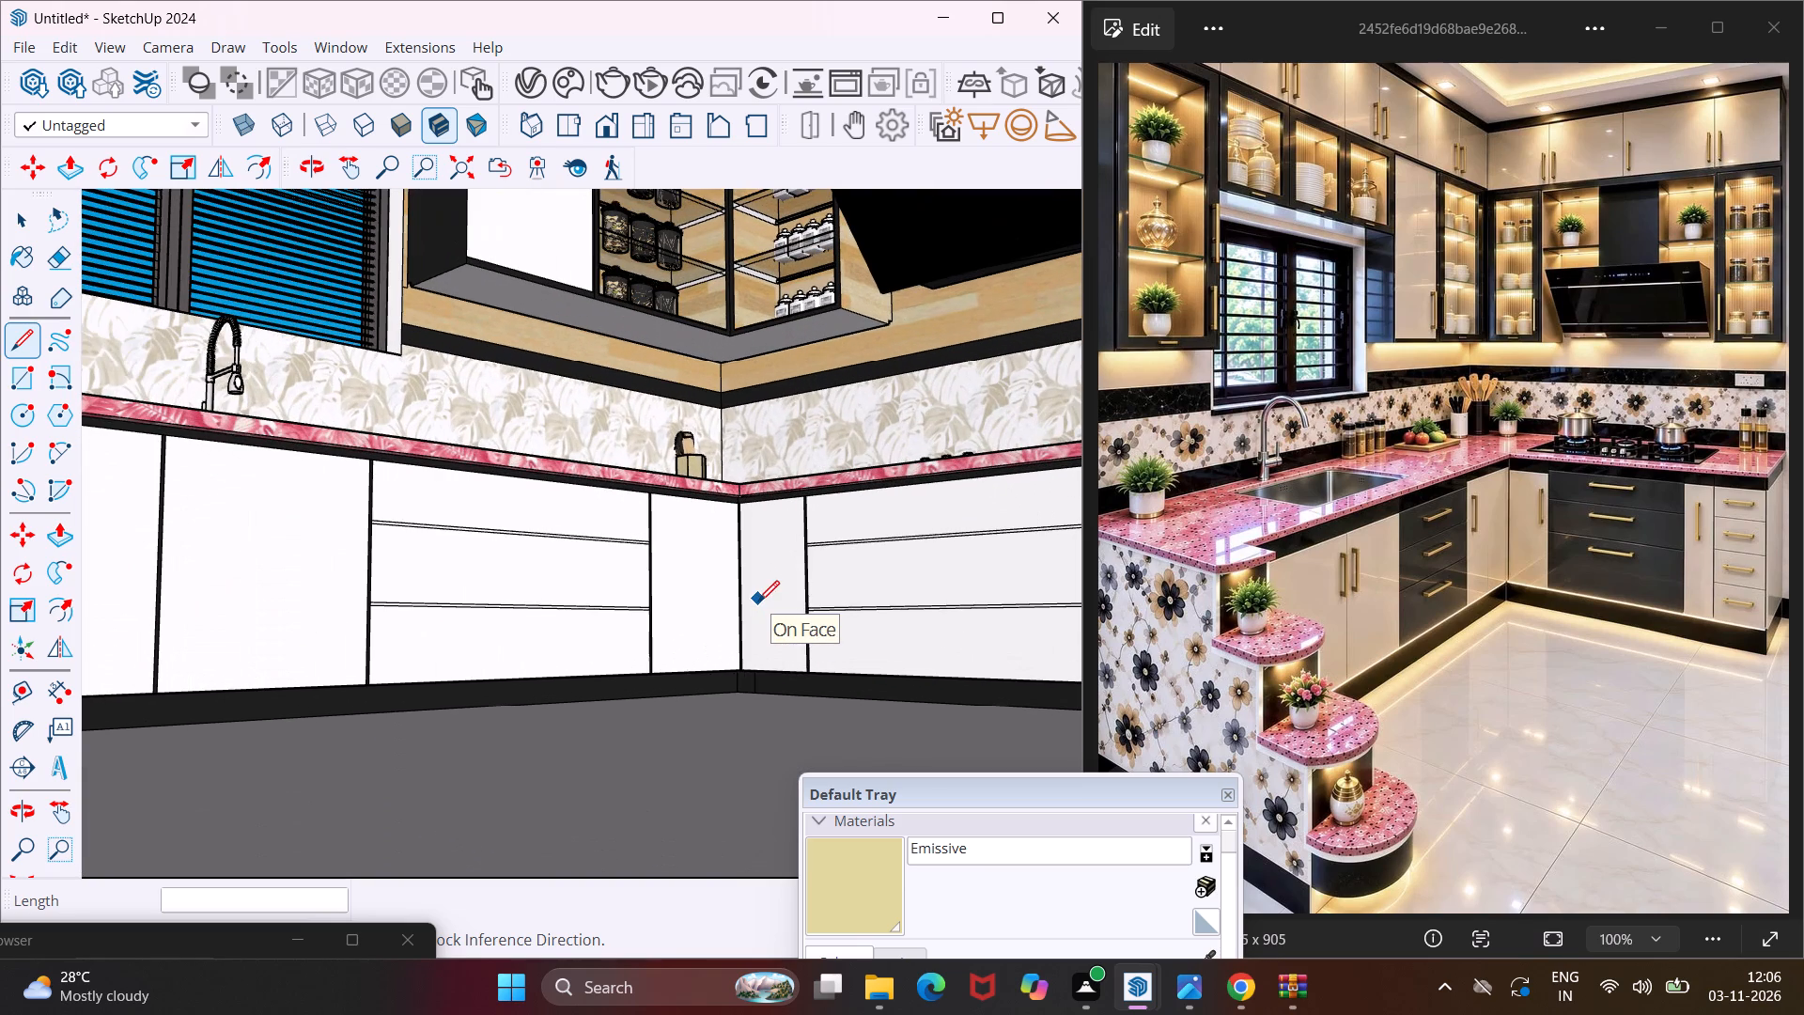
scroll(735, 632, "up", 8)
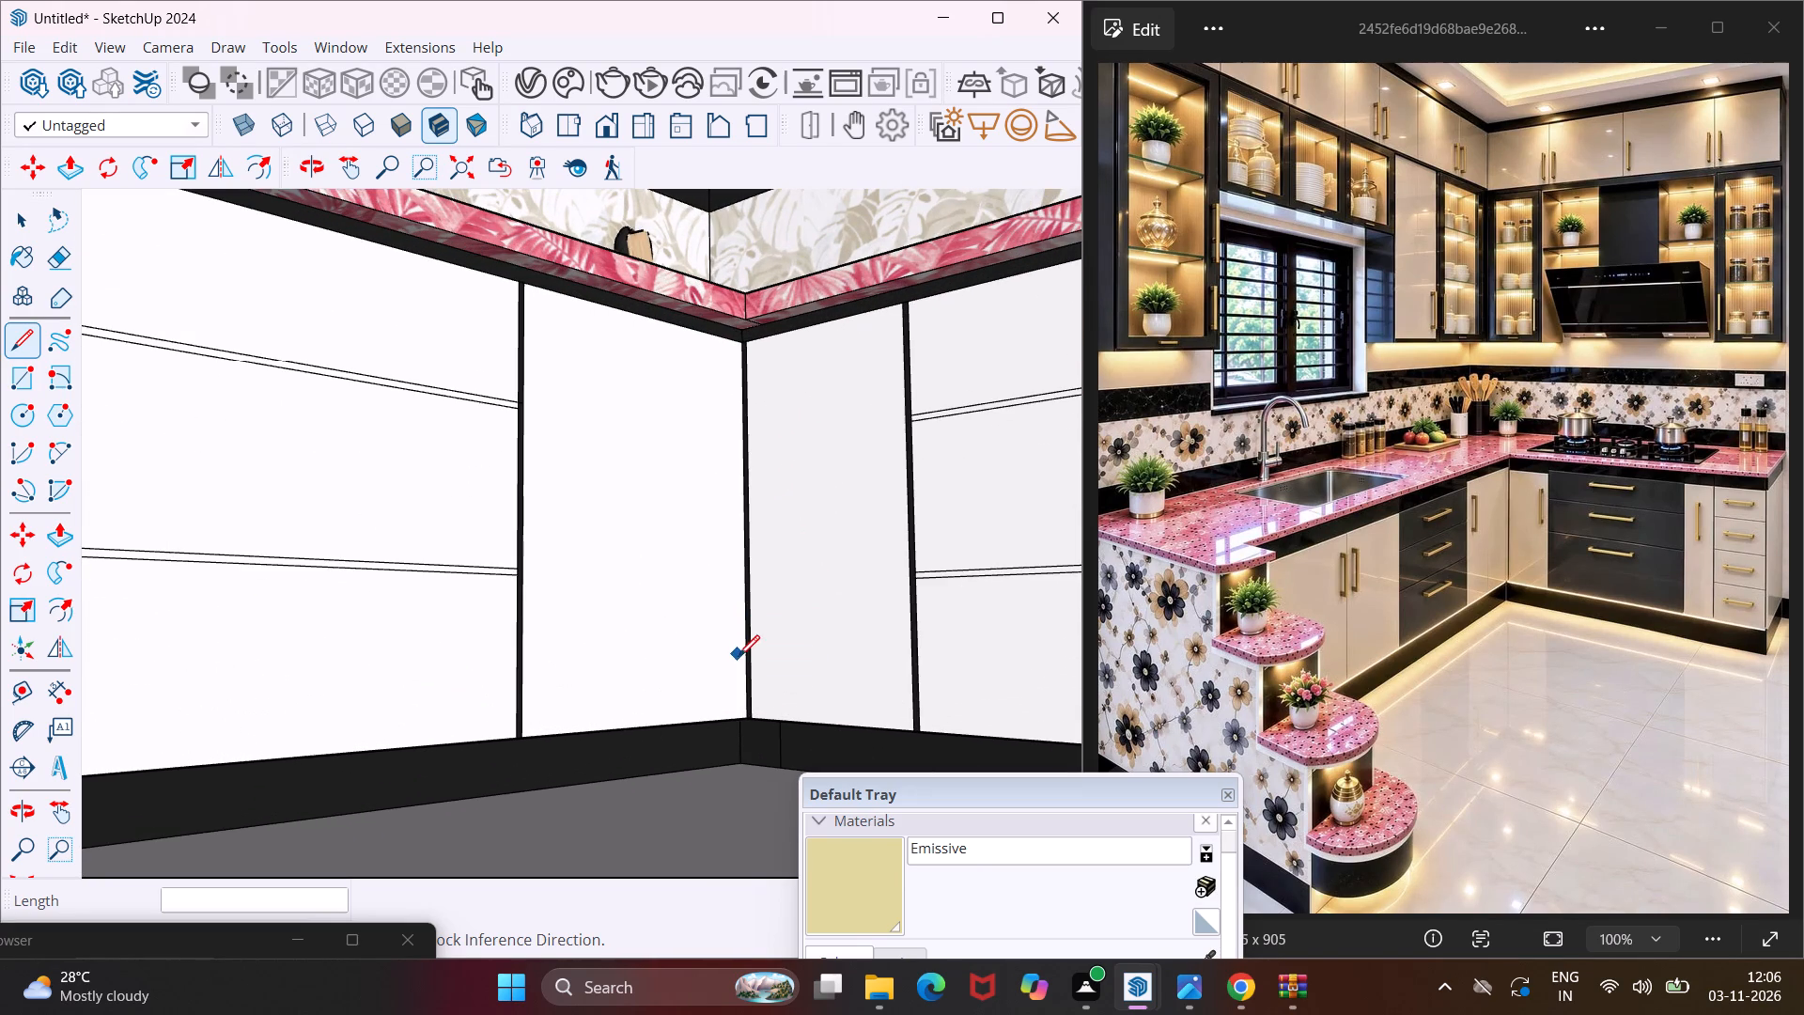
middle_click_drag(739, 691, 893, 640)
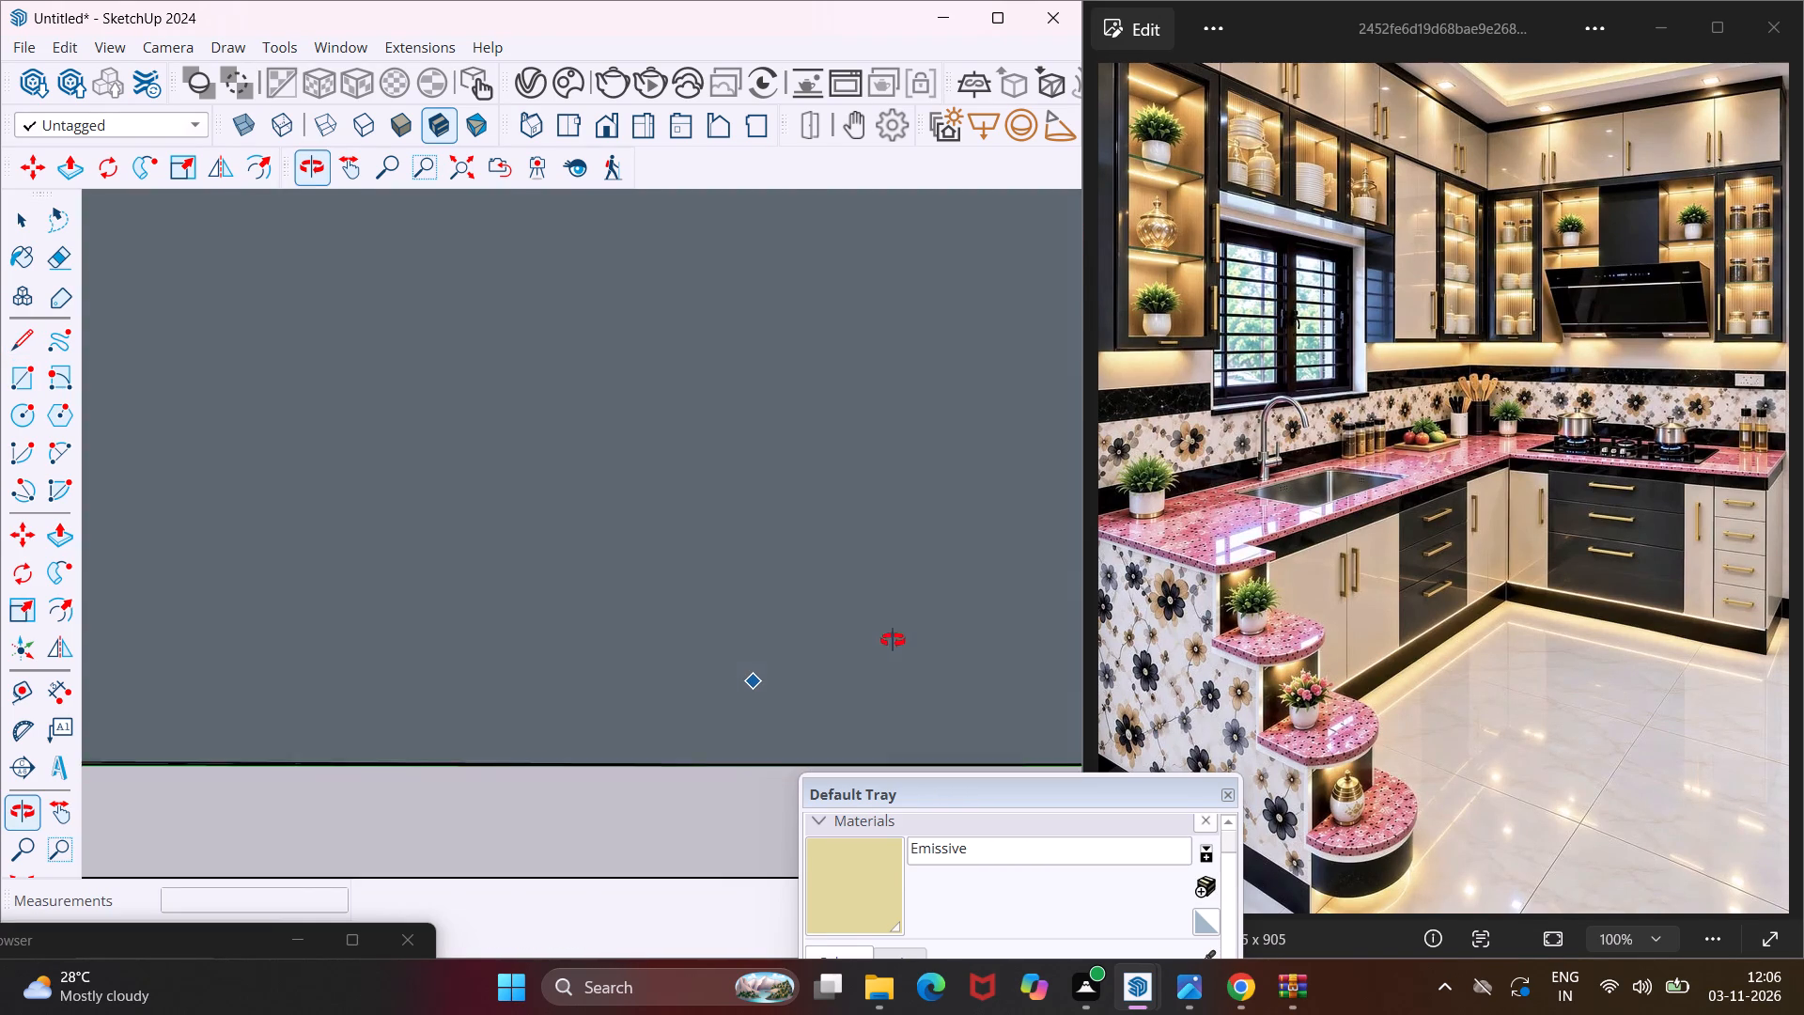
middle_click_drag(893, 640, 905, 648)
scroll(771, 707, "up", 8)
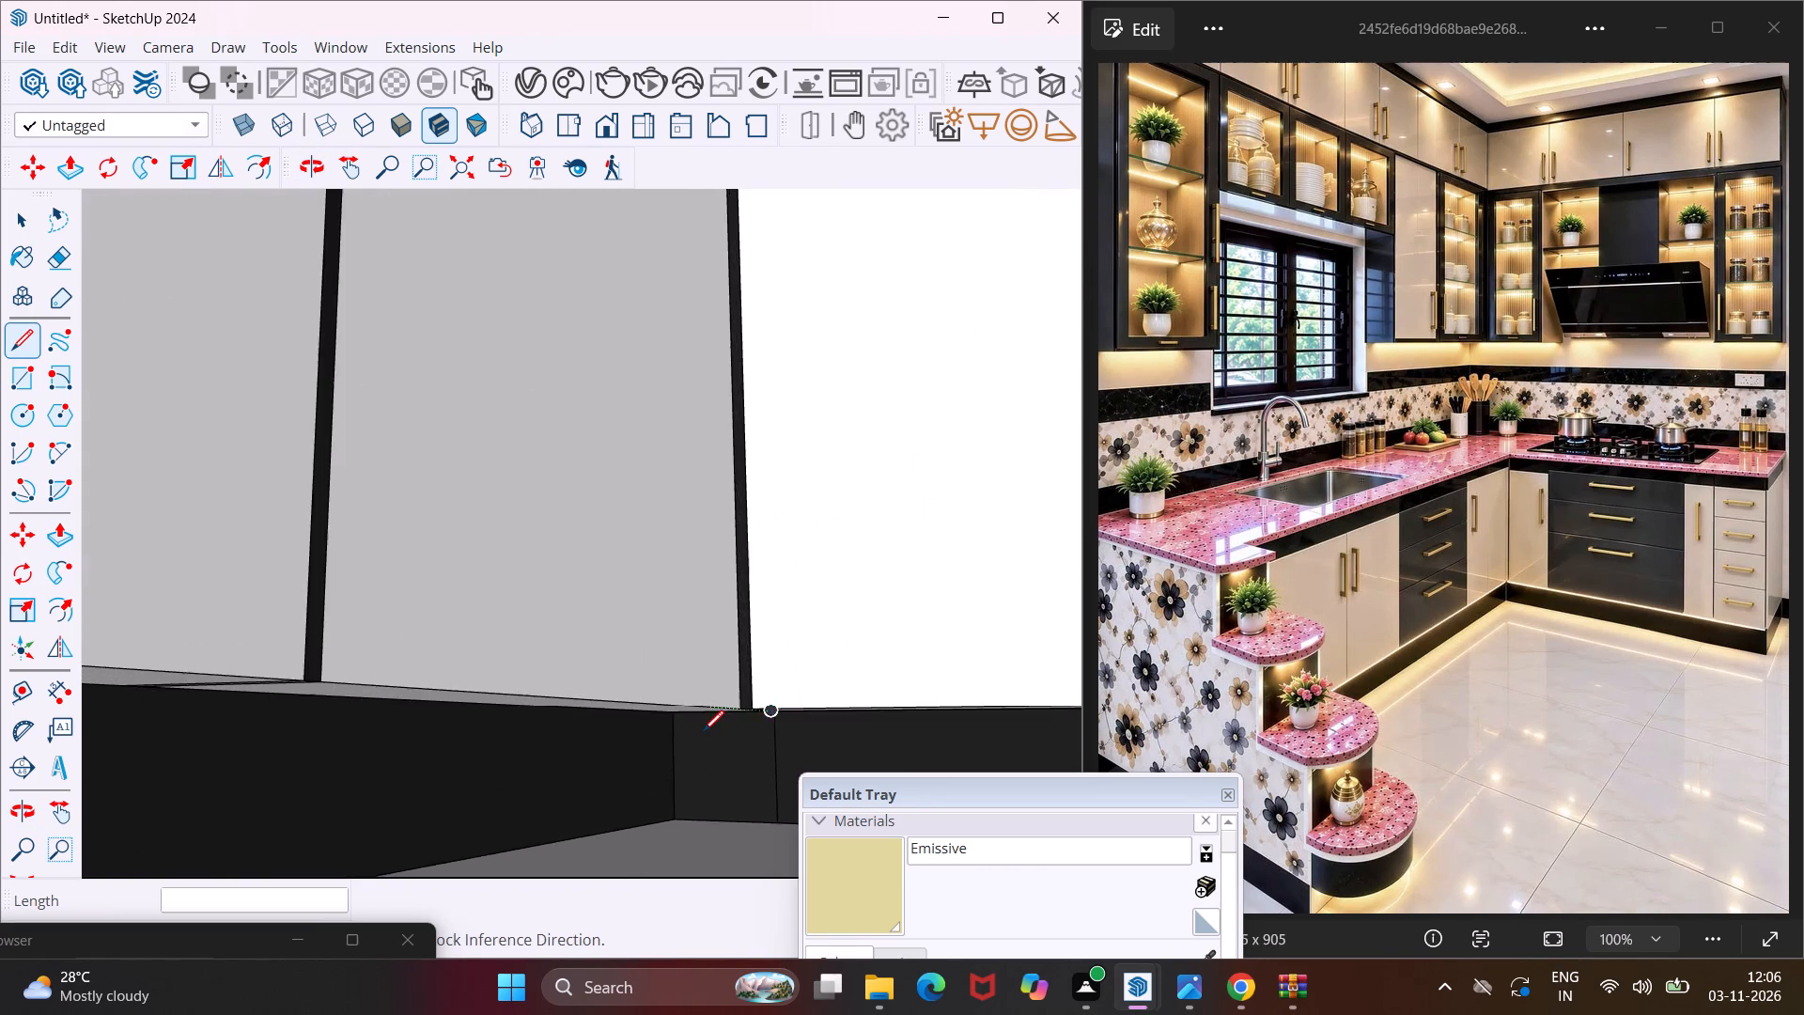
scroll(703, 731, "up", 4)
middle_click_drag(703, 731, 761, 712)
scroll(713, 696, "up", 2)
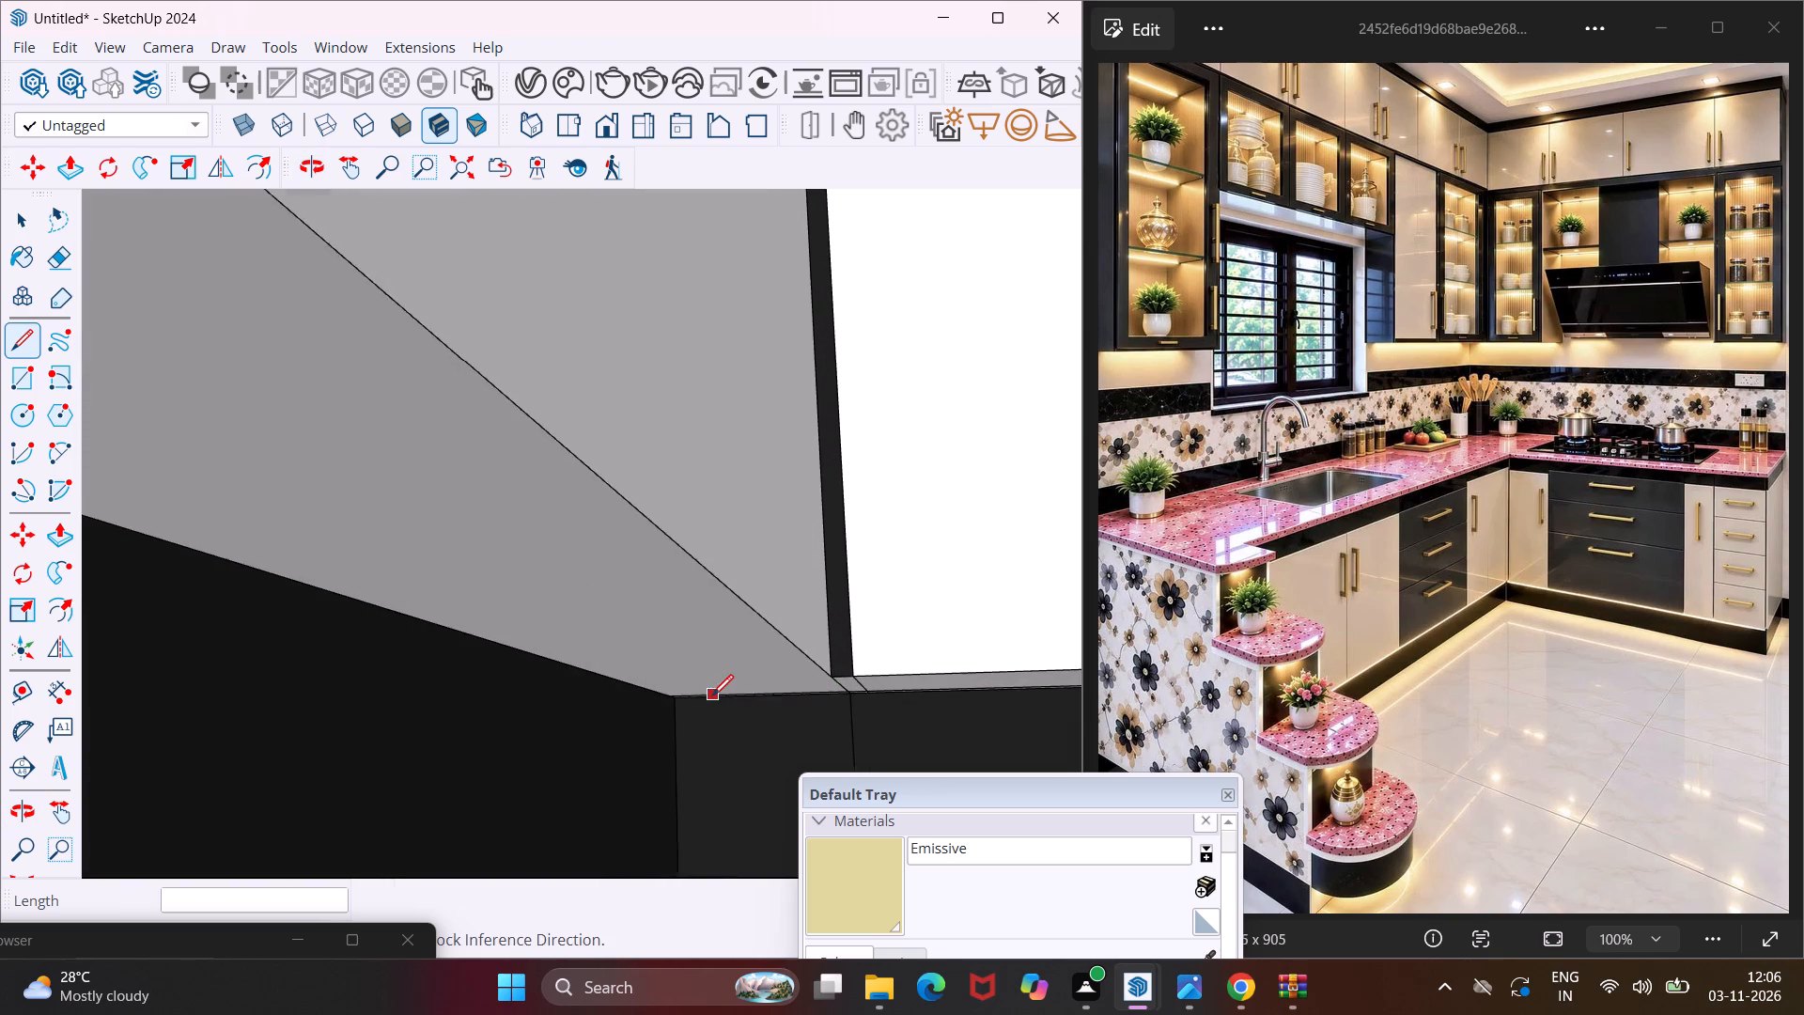
scroll(712, 695, "up", 4)
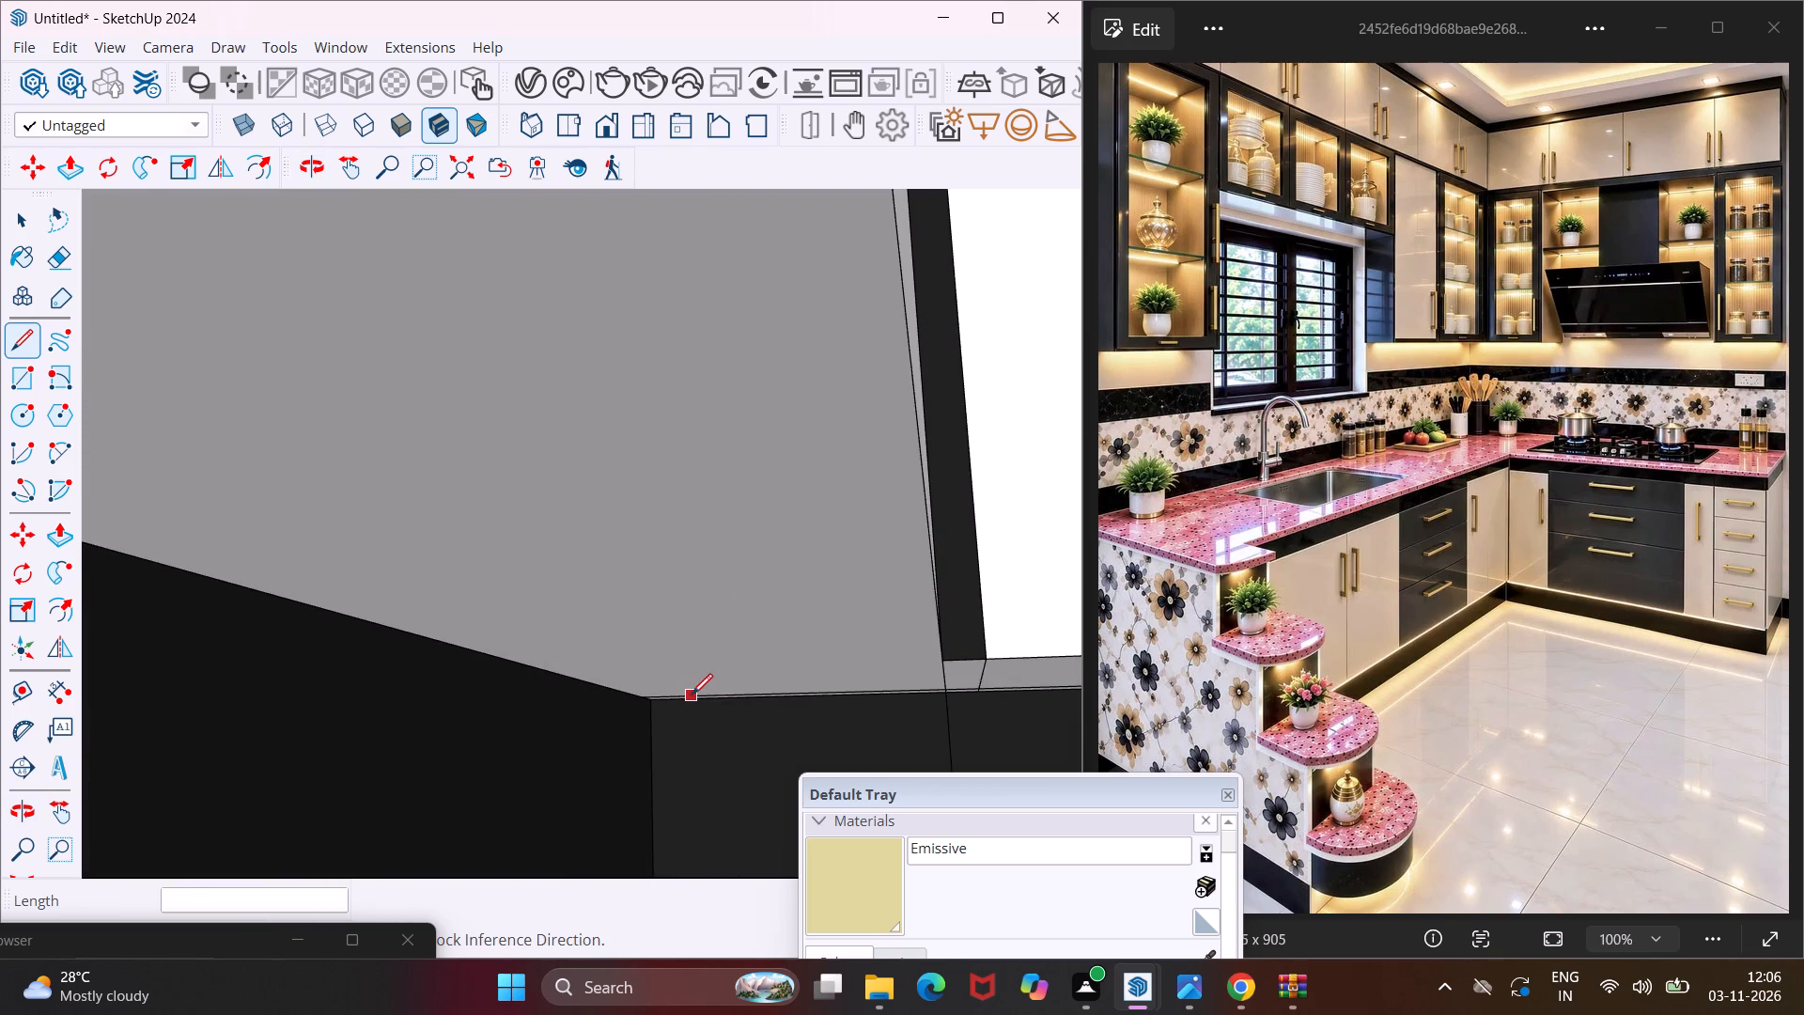
left_click(692, 695)
scroll(625, 651, "down", 5)
middle_click_drag(625, 651, 551, 740)
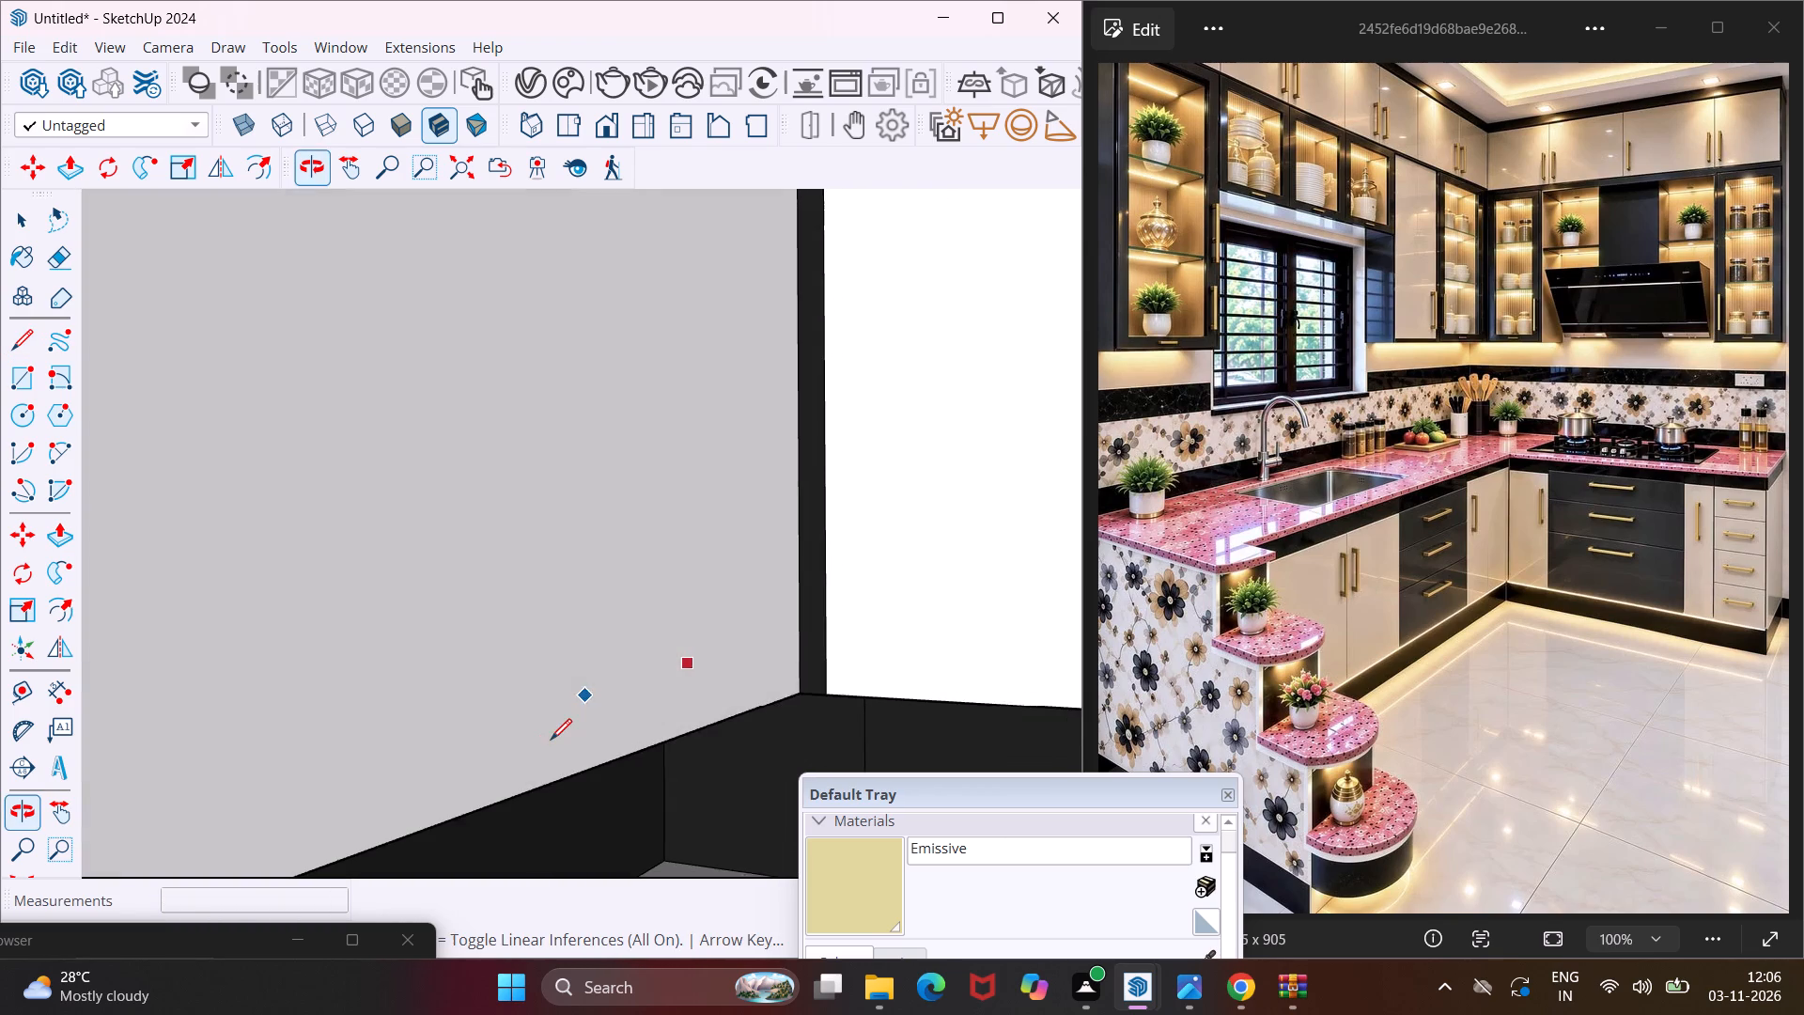
scroll(543, 741, "down", 7)
scroll(543, 741, "up", 1)
scroll(543, 741, "down", 16)
scroll(541, 741, "down", 18)
scroll(537, 741, "down", 4)
middle_click_drag(537, 741, 393, 780)
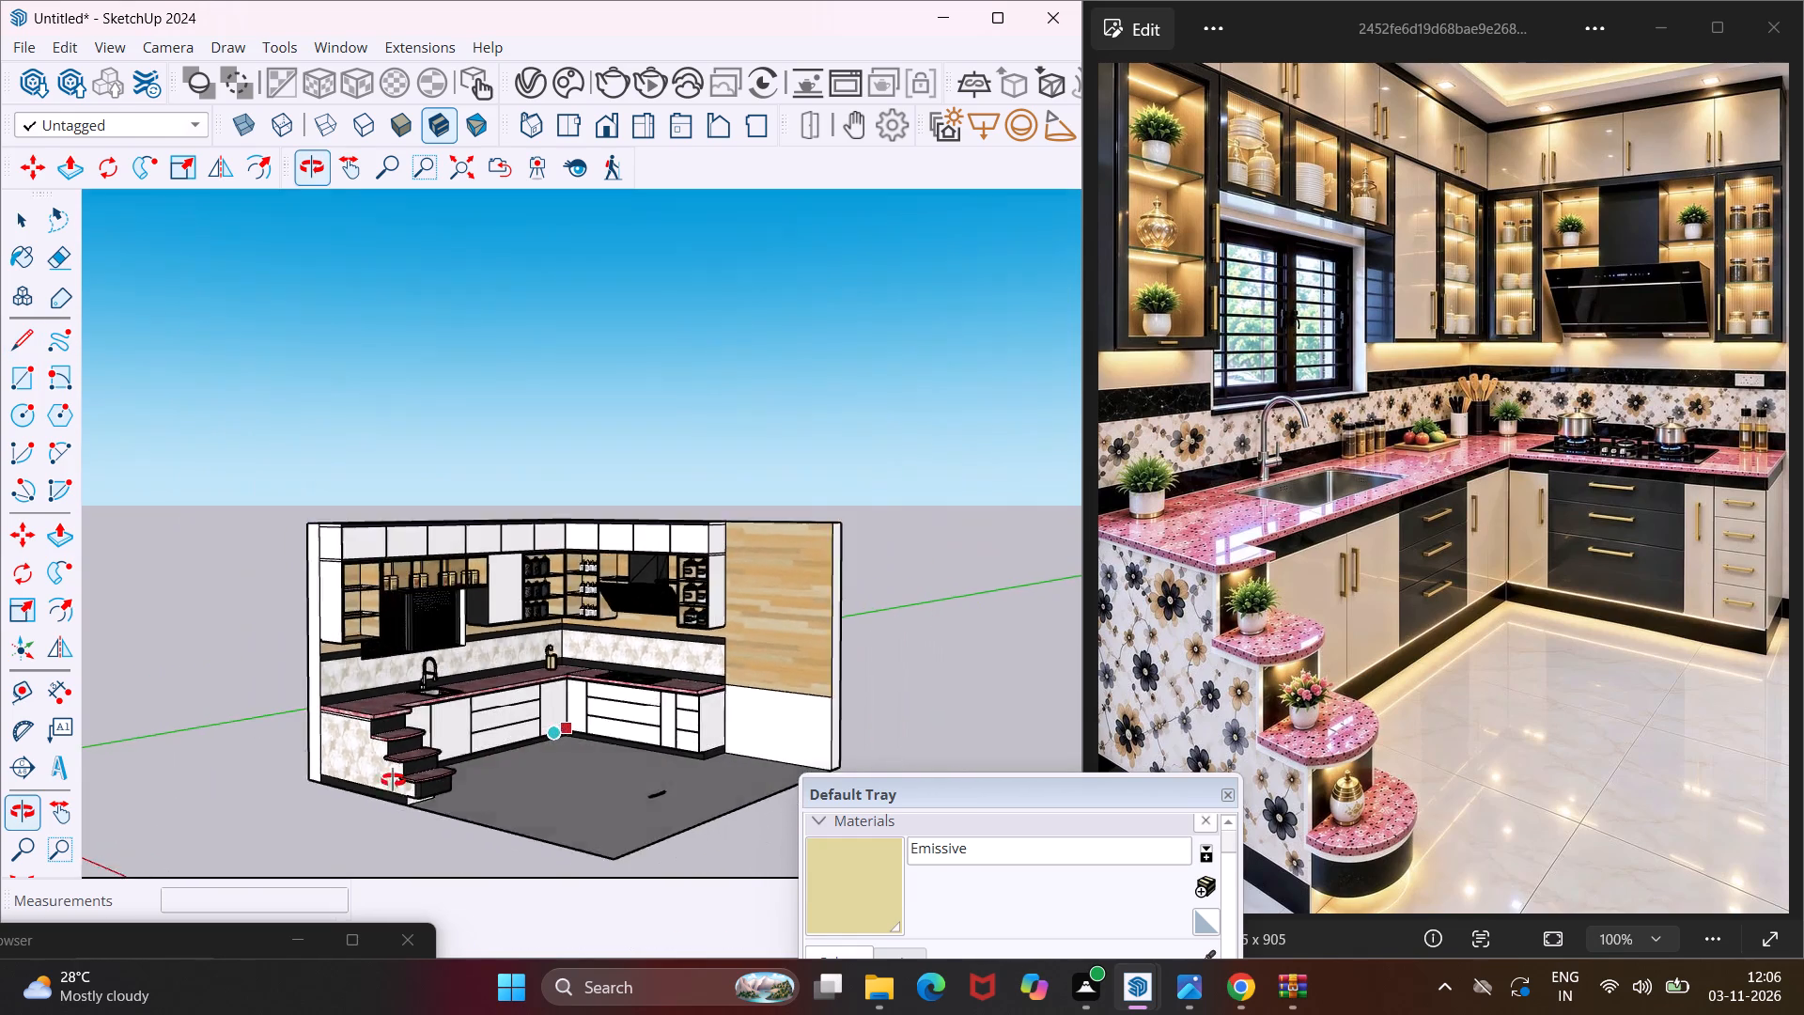
middle_click_drag(393, 780, 157, 828)
scroll(403, 737, "up", 5)
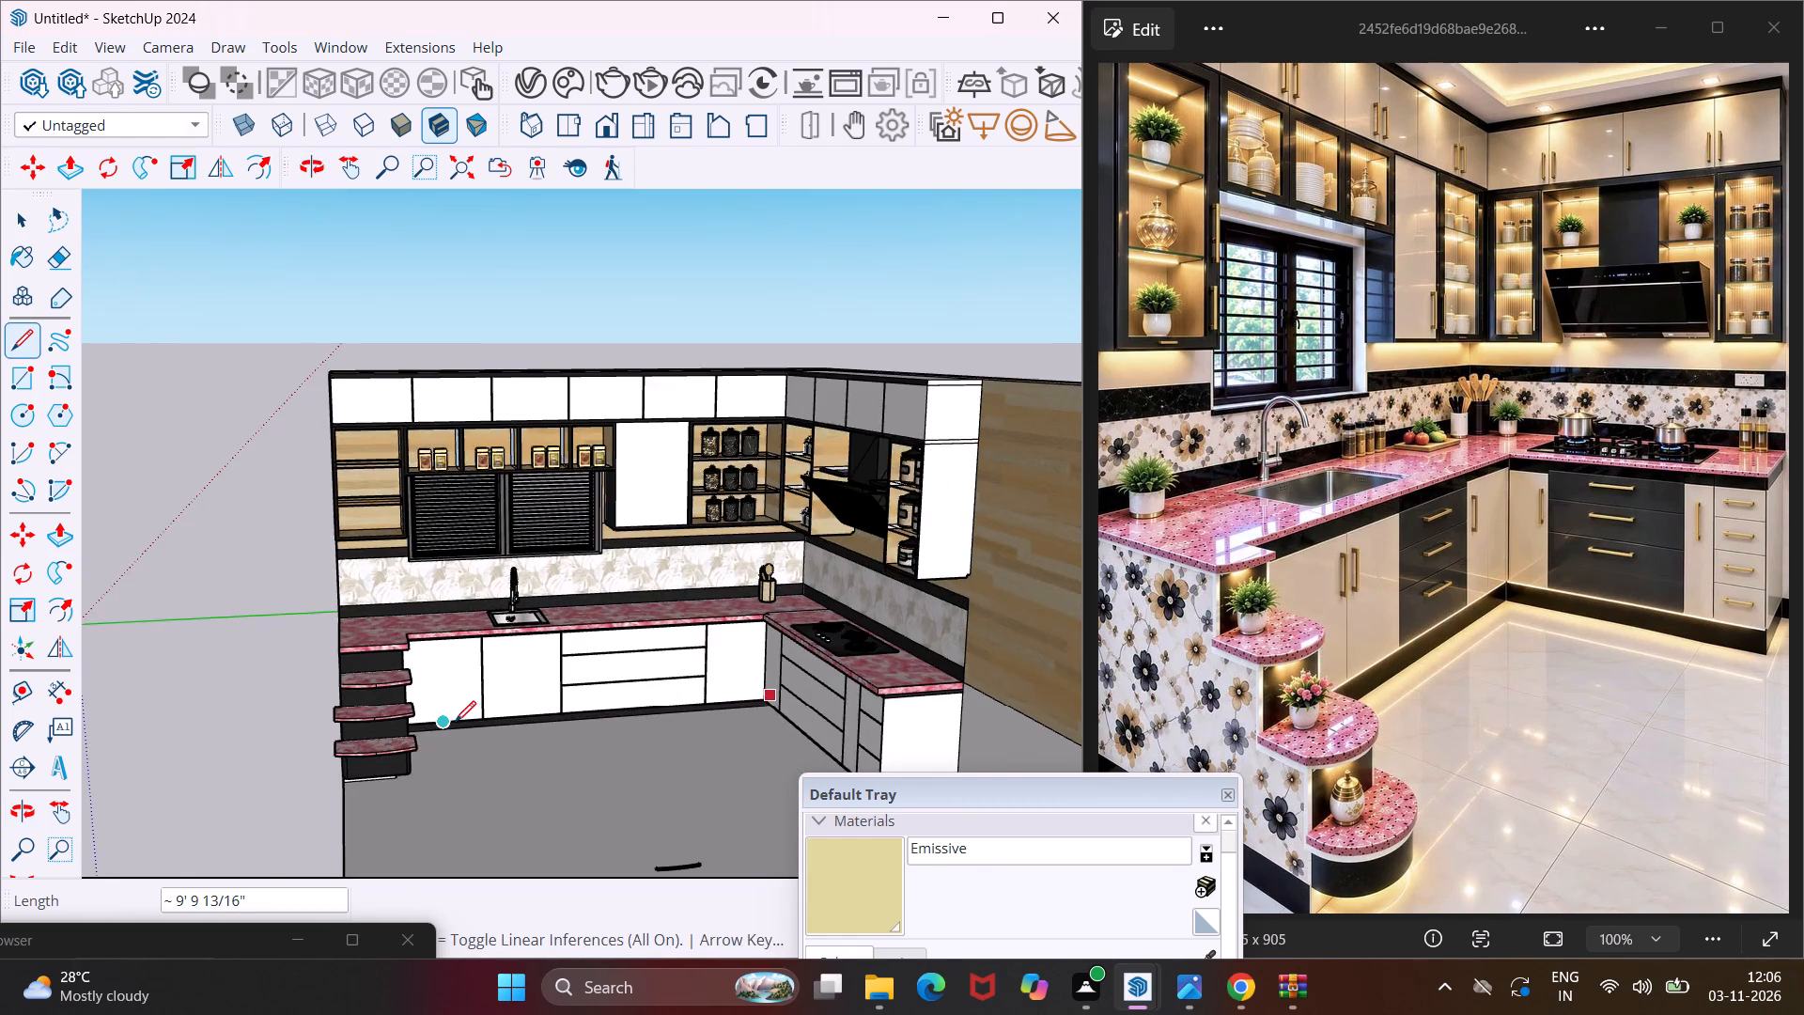
scroll(455, 722, "up", 4)
scroll(455, 722, "up", 18)
middle_click_drag(424, 716, 350, 694)
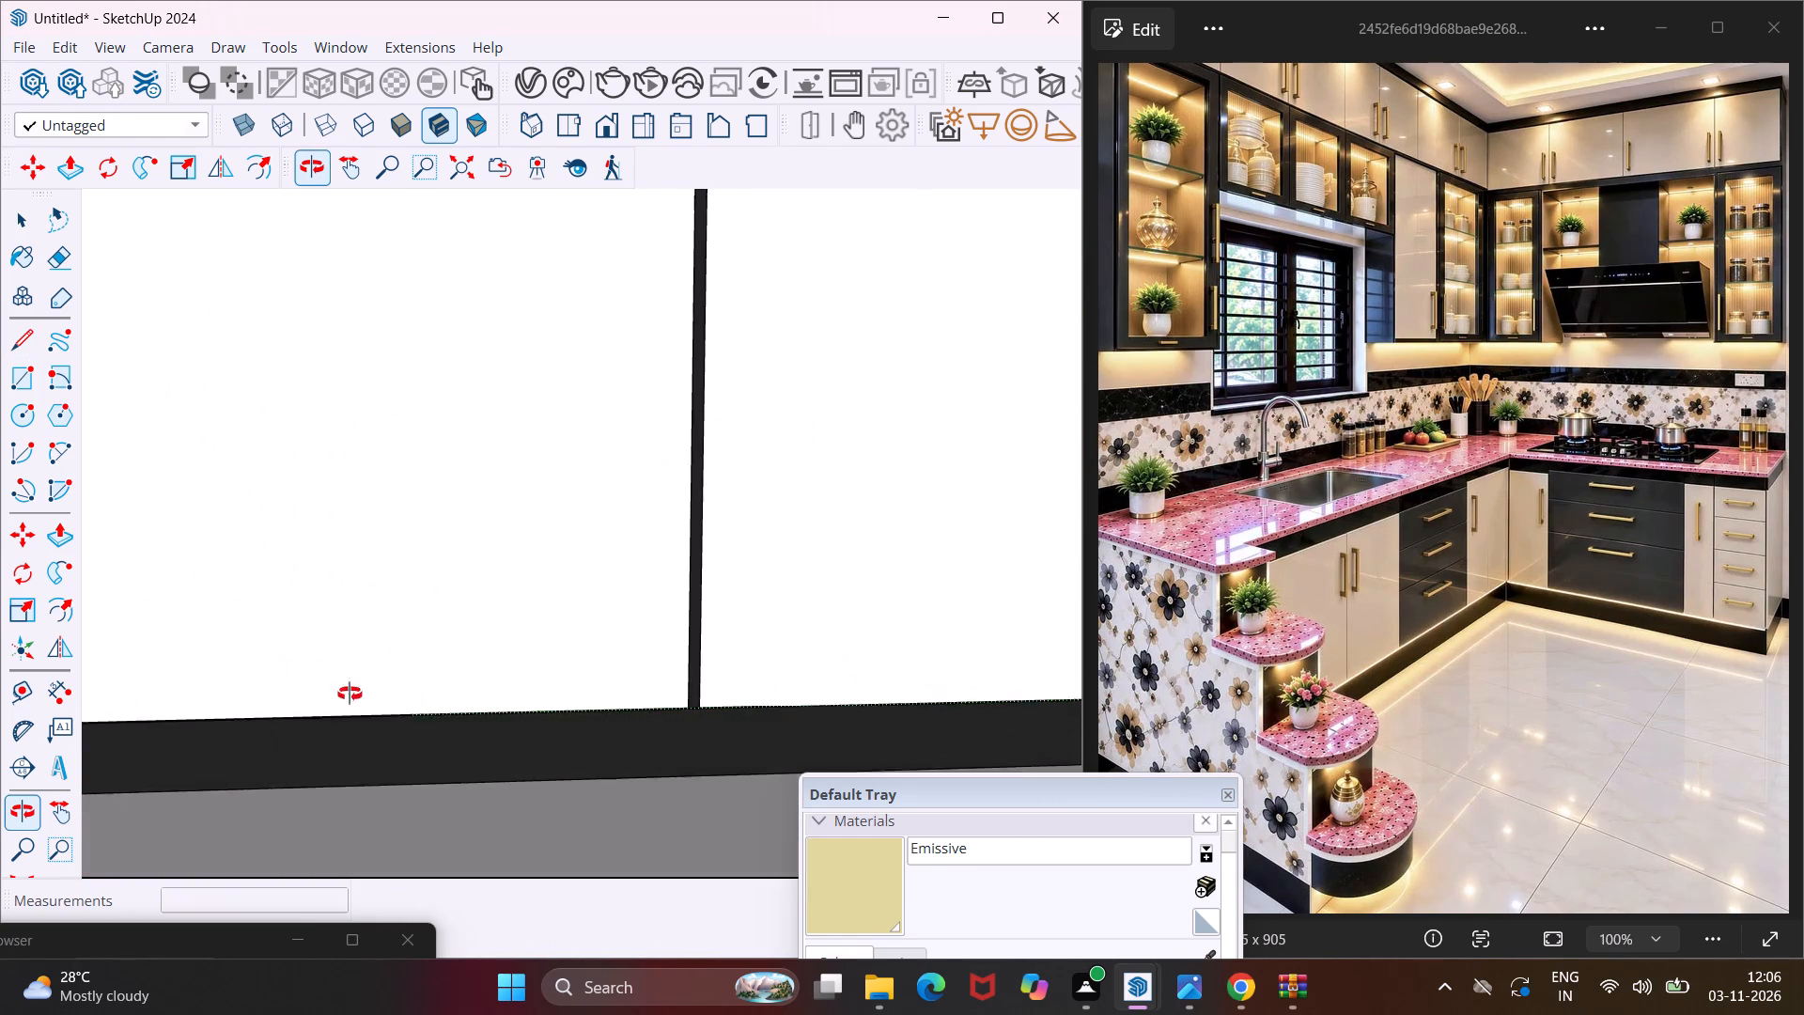
middle_click_drag(350, 694, 252, 680)
scroll(260, 680, "down", 14)
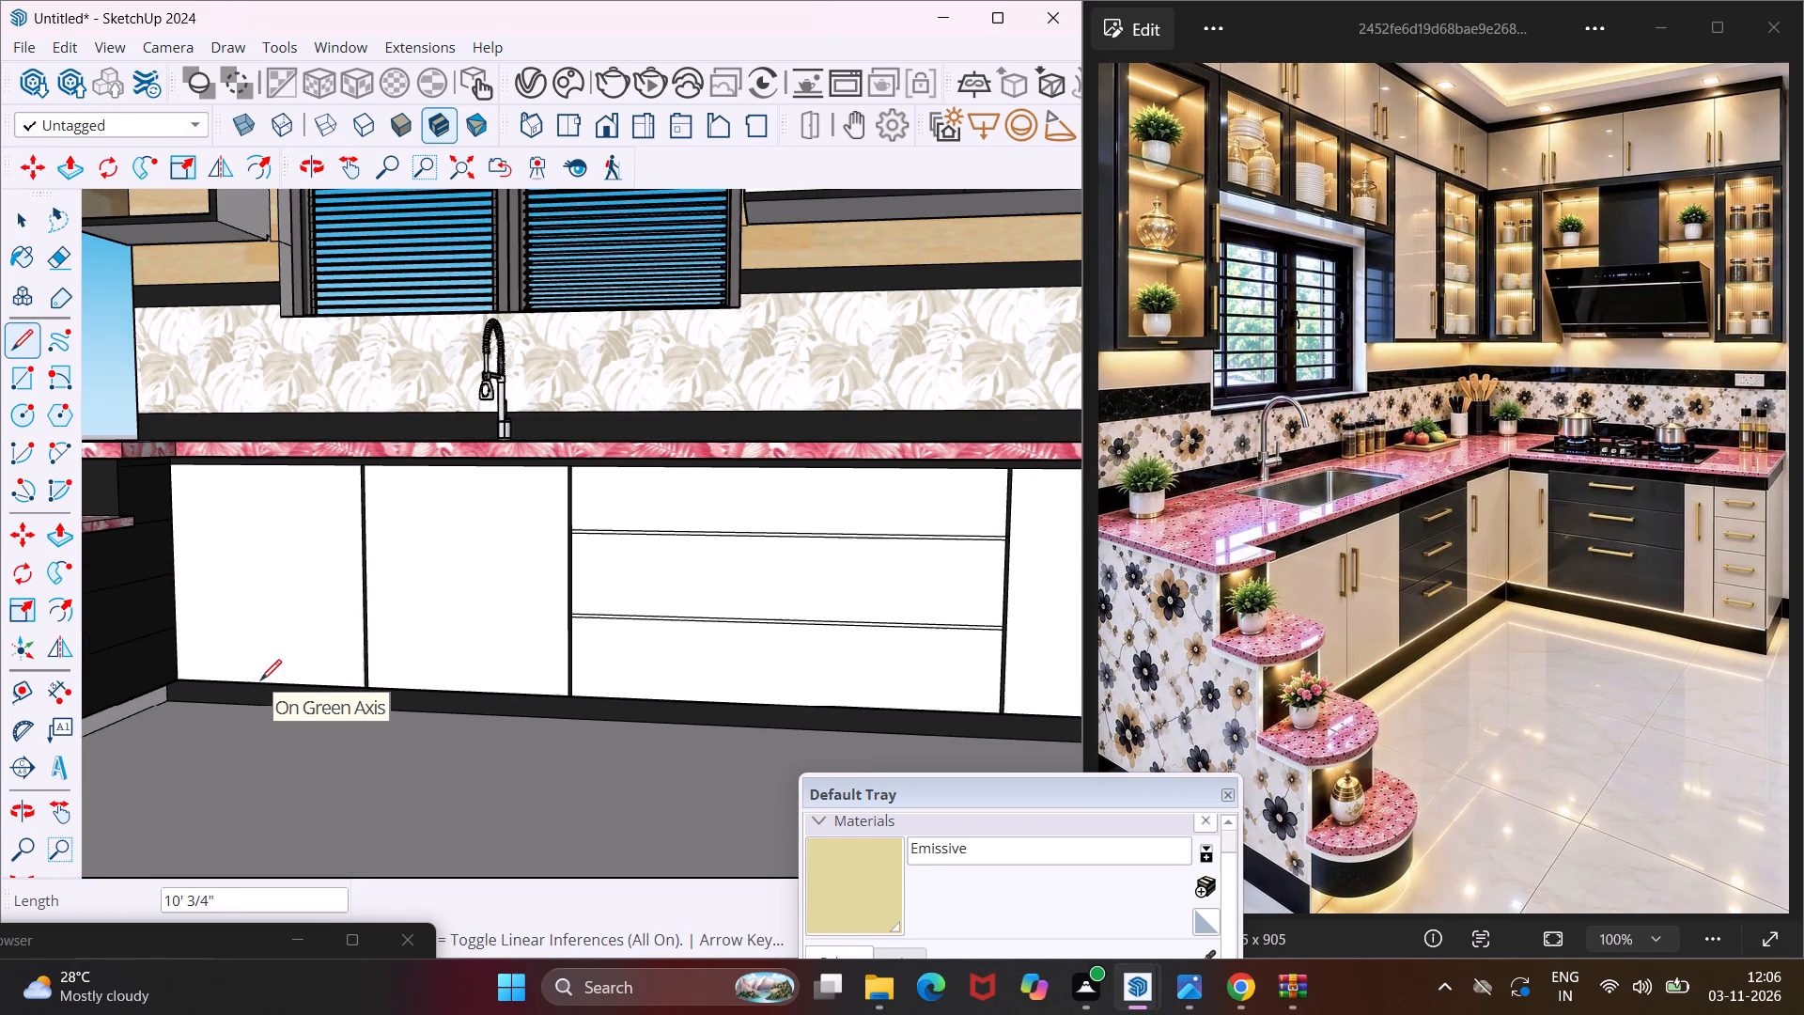
middle_click_drag(190, 688, 135, 664)
scroll(171, 681, "up", 3)
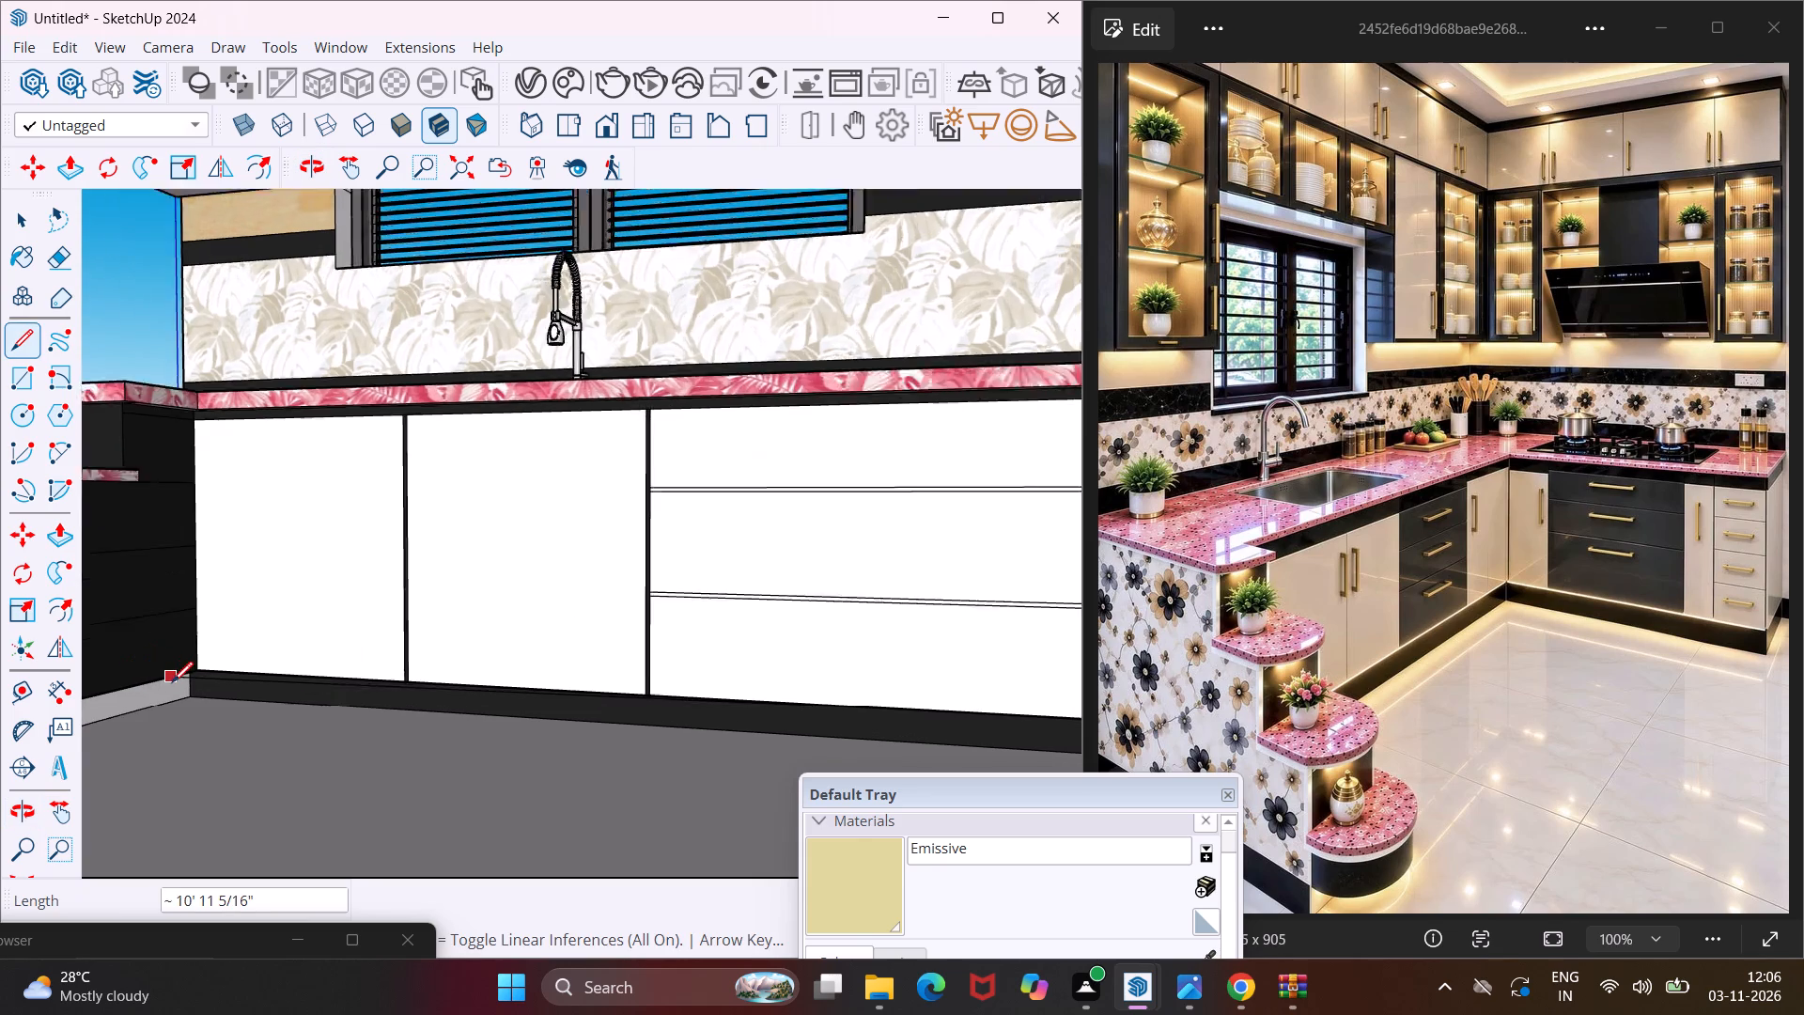
scroll(172, 682, "up", 18)
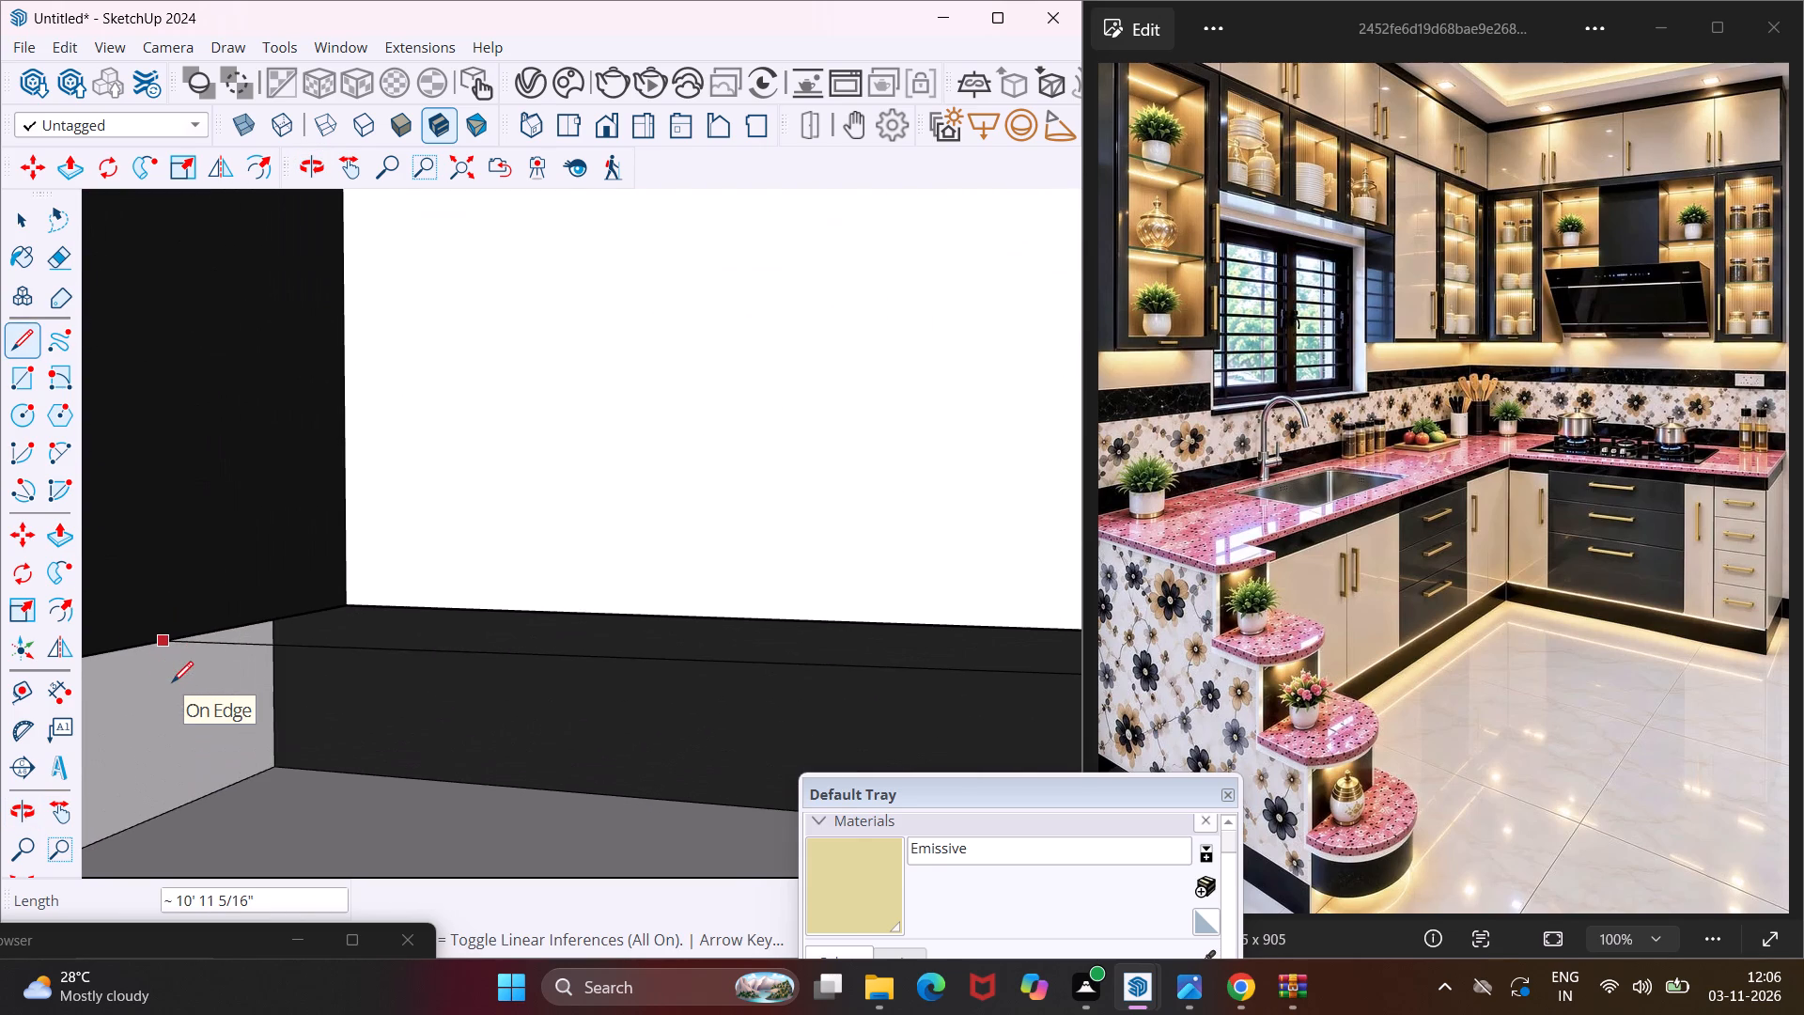
middle_click_drag(173, 682, 27, 596)
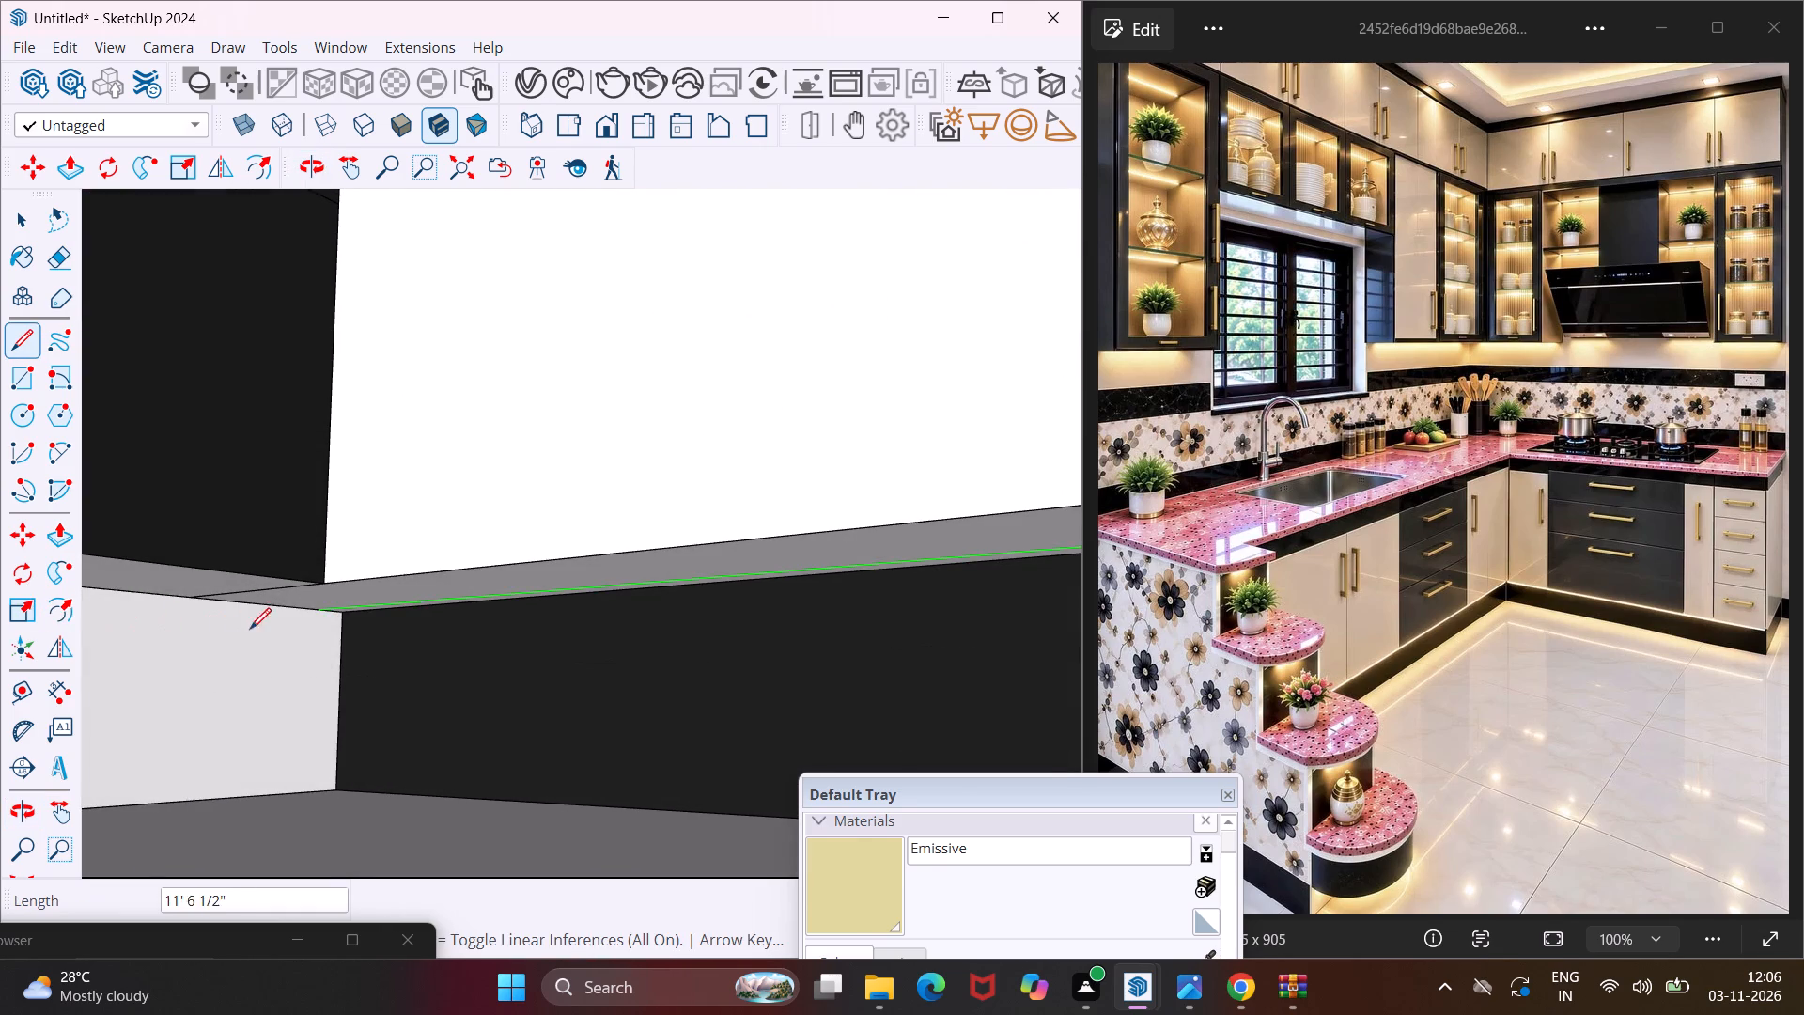
scroll(301, 628, "up", 6)
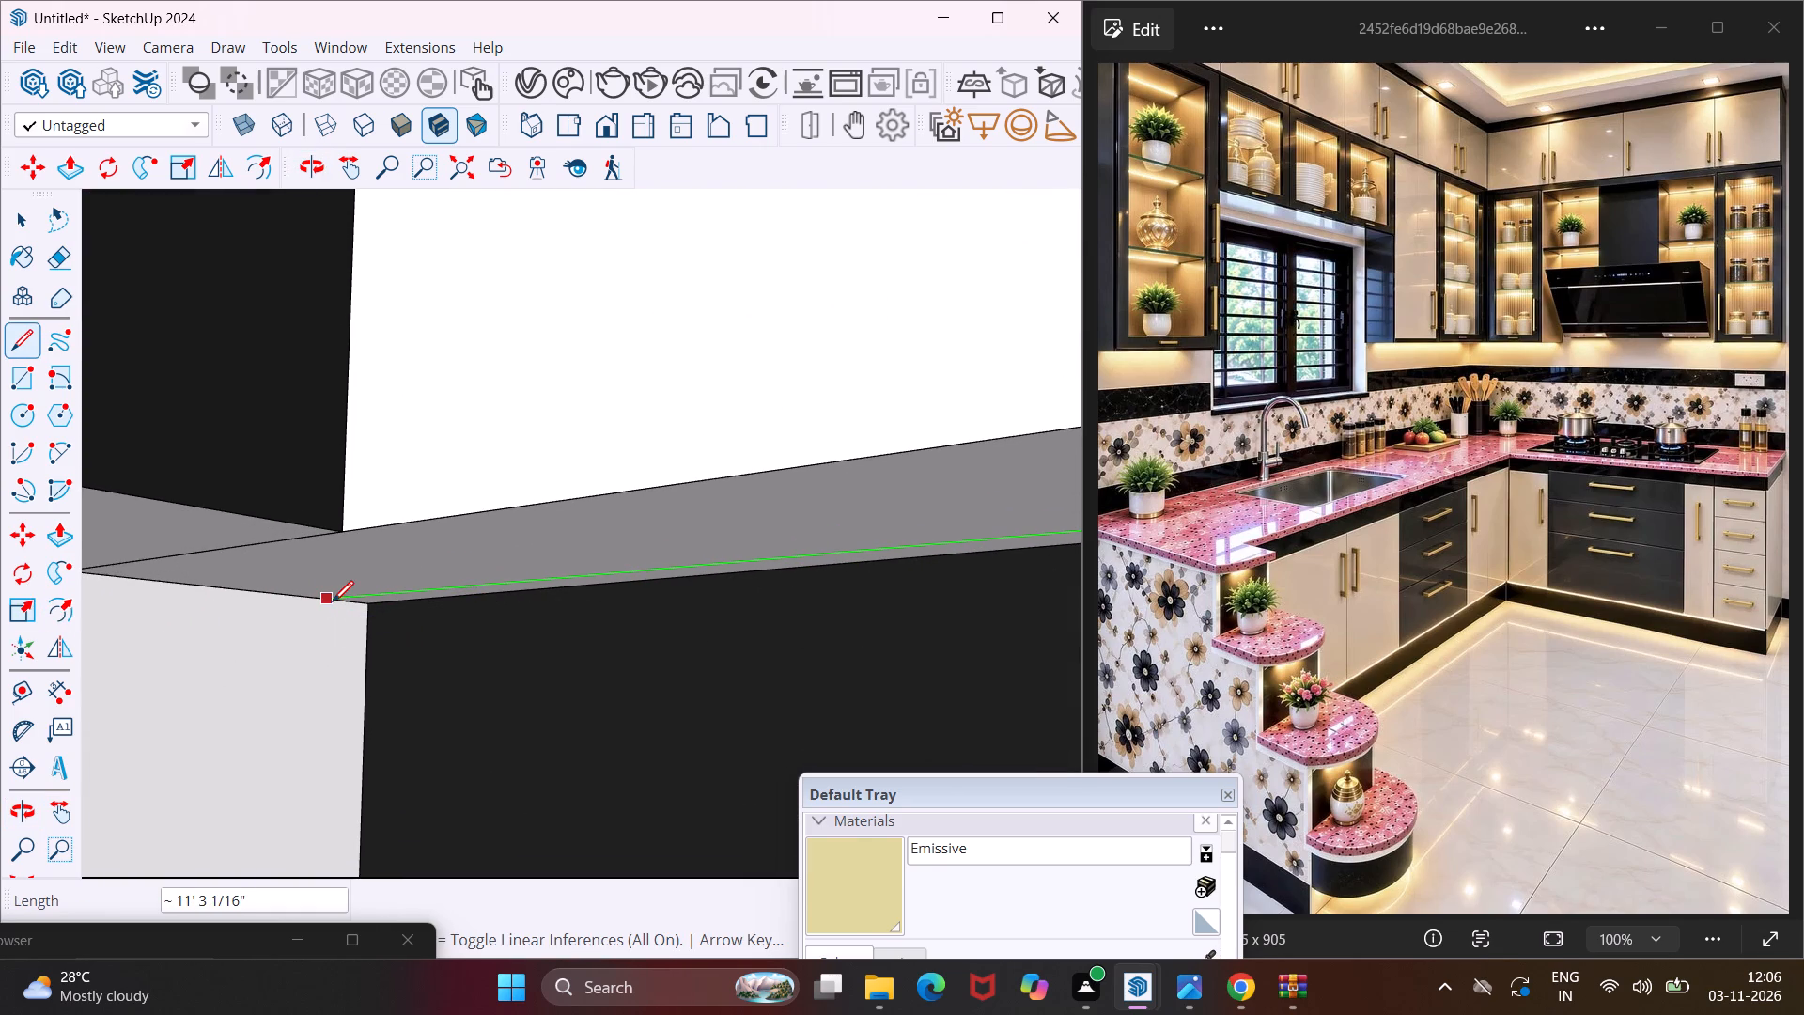
left_click(333, 601)
Draw a line about 3' 4 11/16" long on the stepped unit's underside, from the sink-side line's end along the plinth past its front corner.
left_click(377, 596)
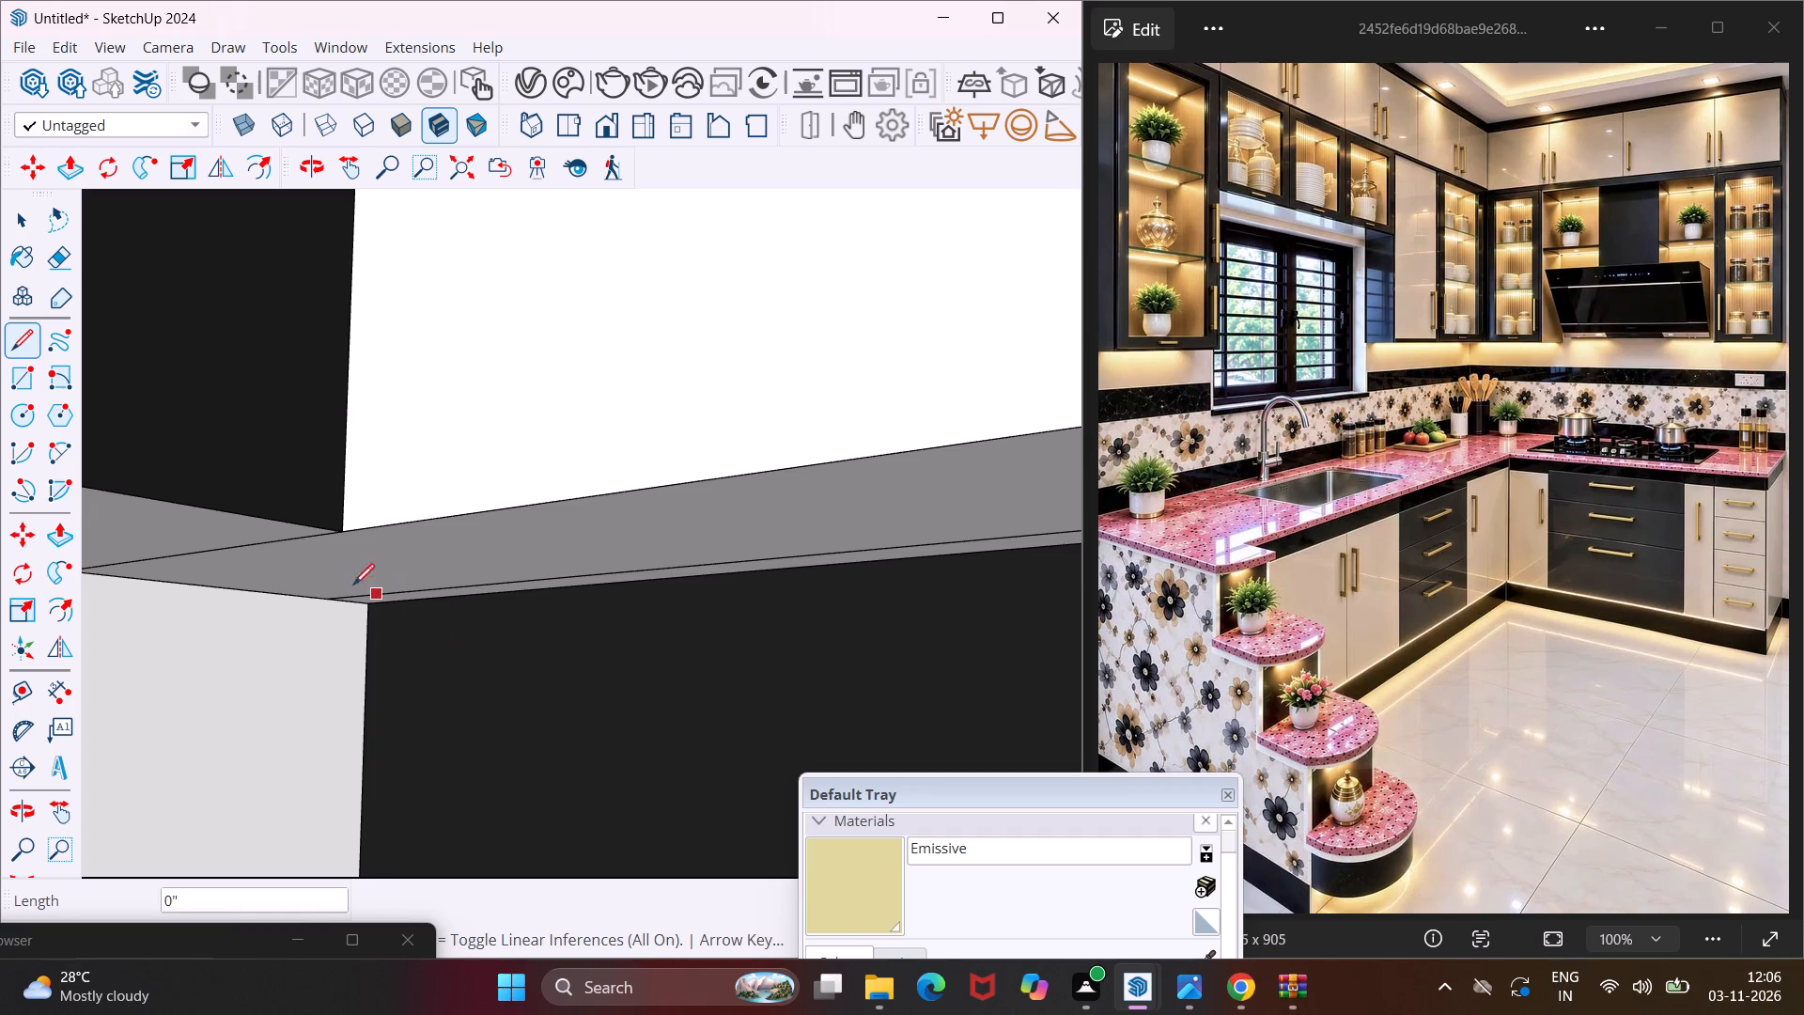
scroll(265, 585, "down", 4)
middle_click_drag(232, 574, 327, 598)
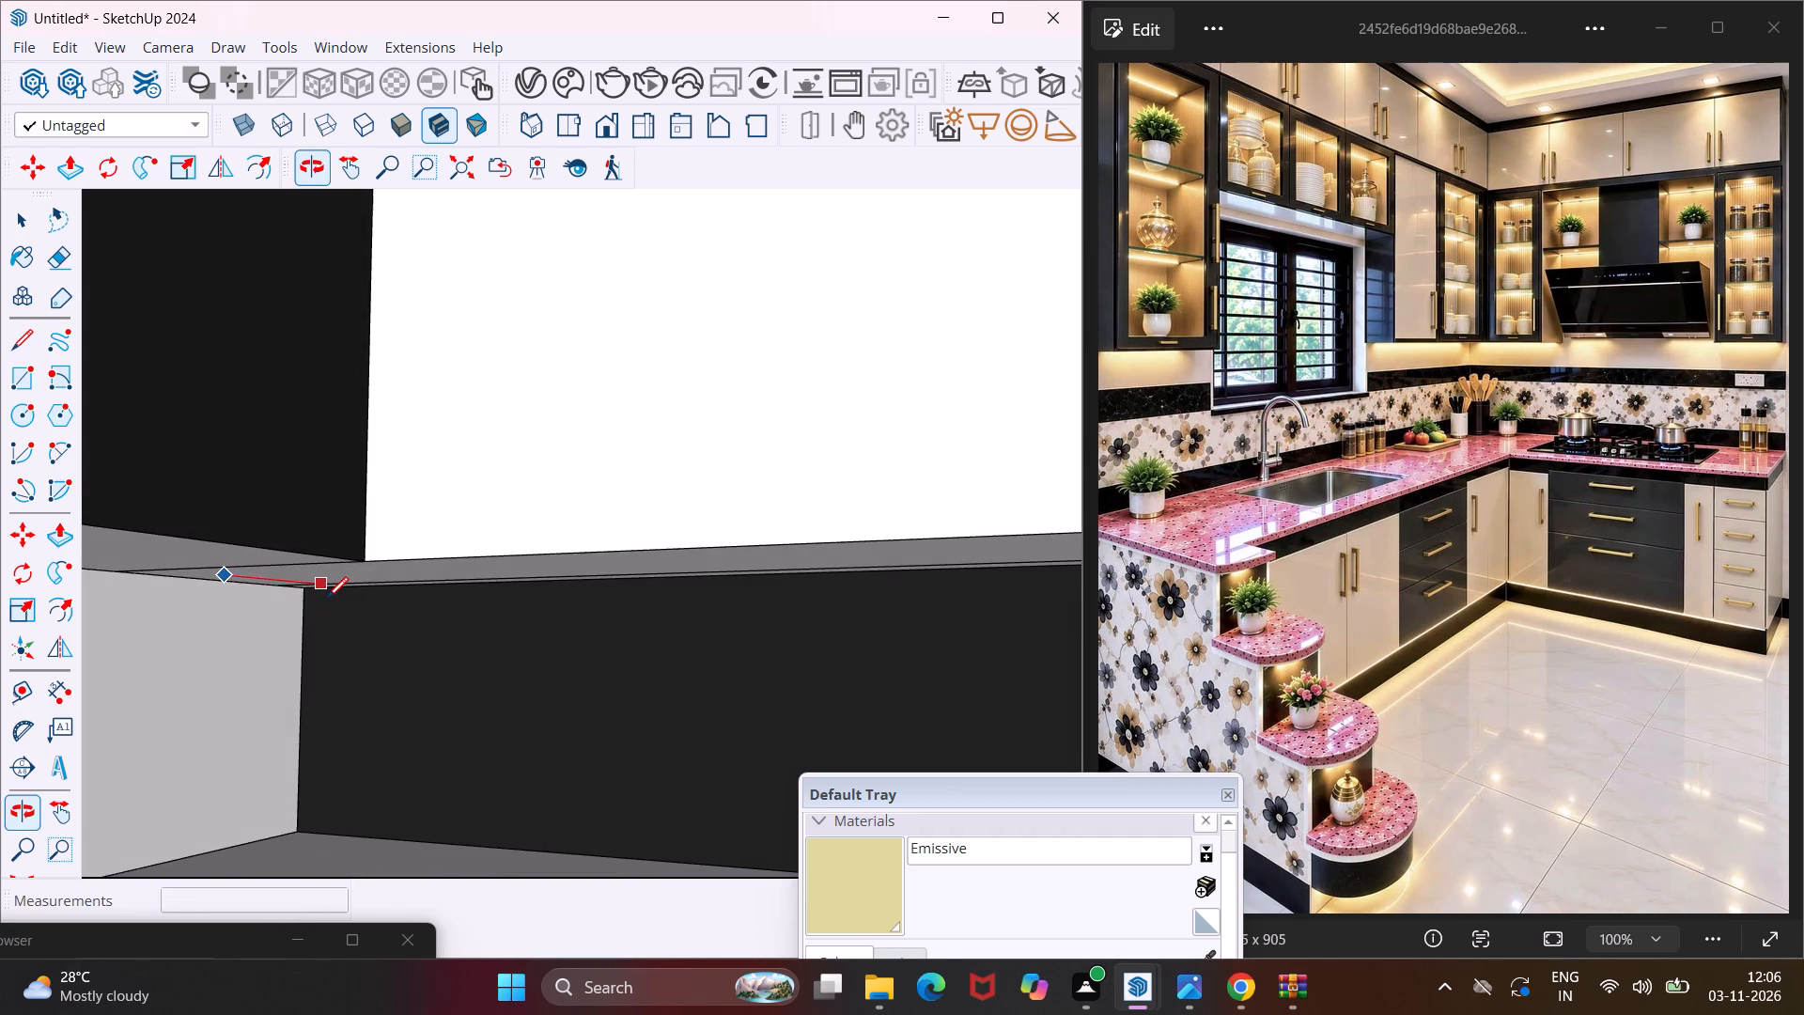
scroll(327, 598, "down", 15)
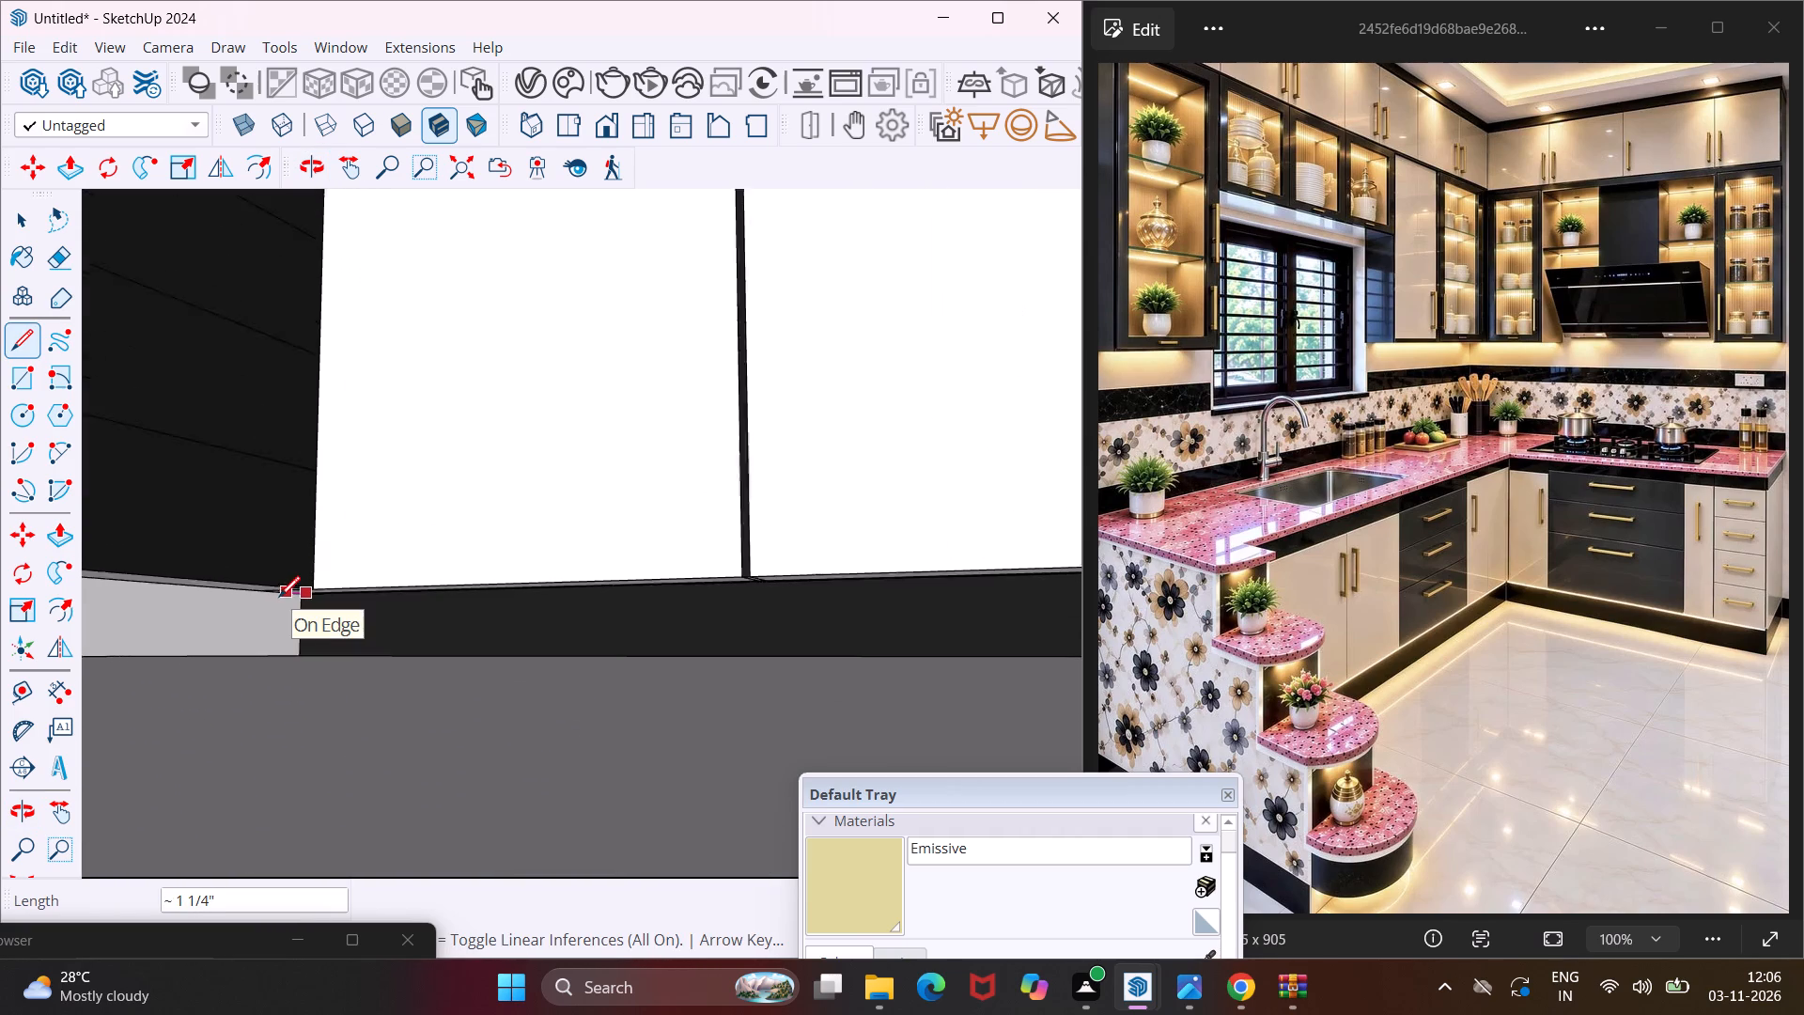
scroll(279, 597, "down", 14)
middle_click_drag(273, 588, 283, 643)
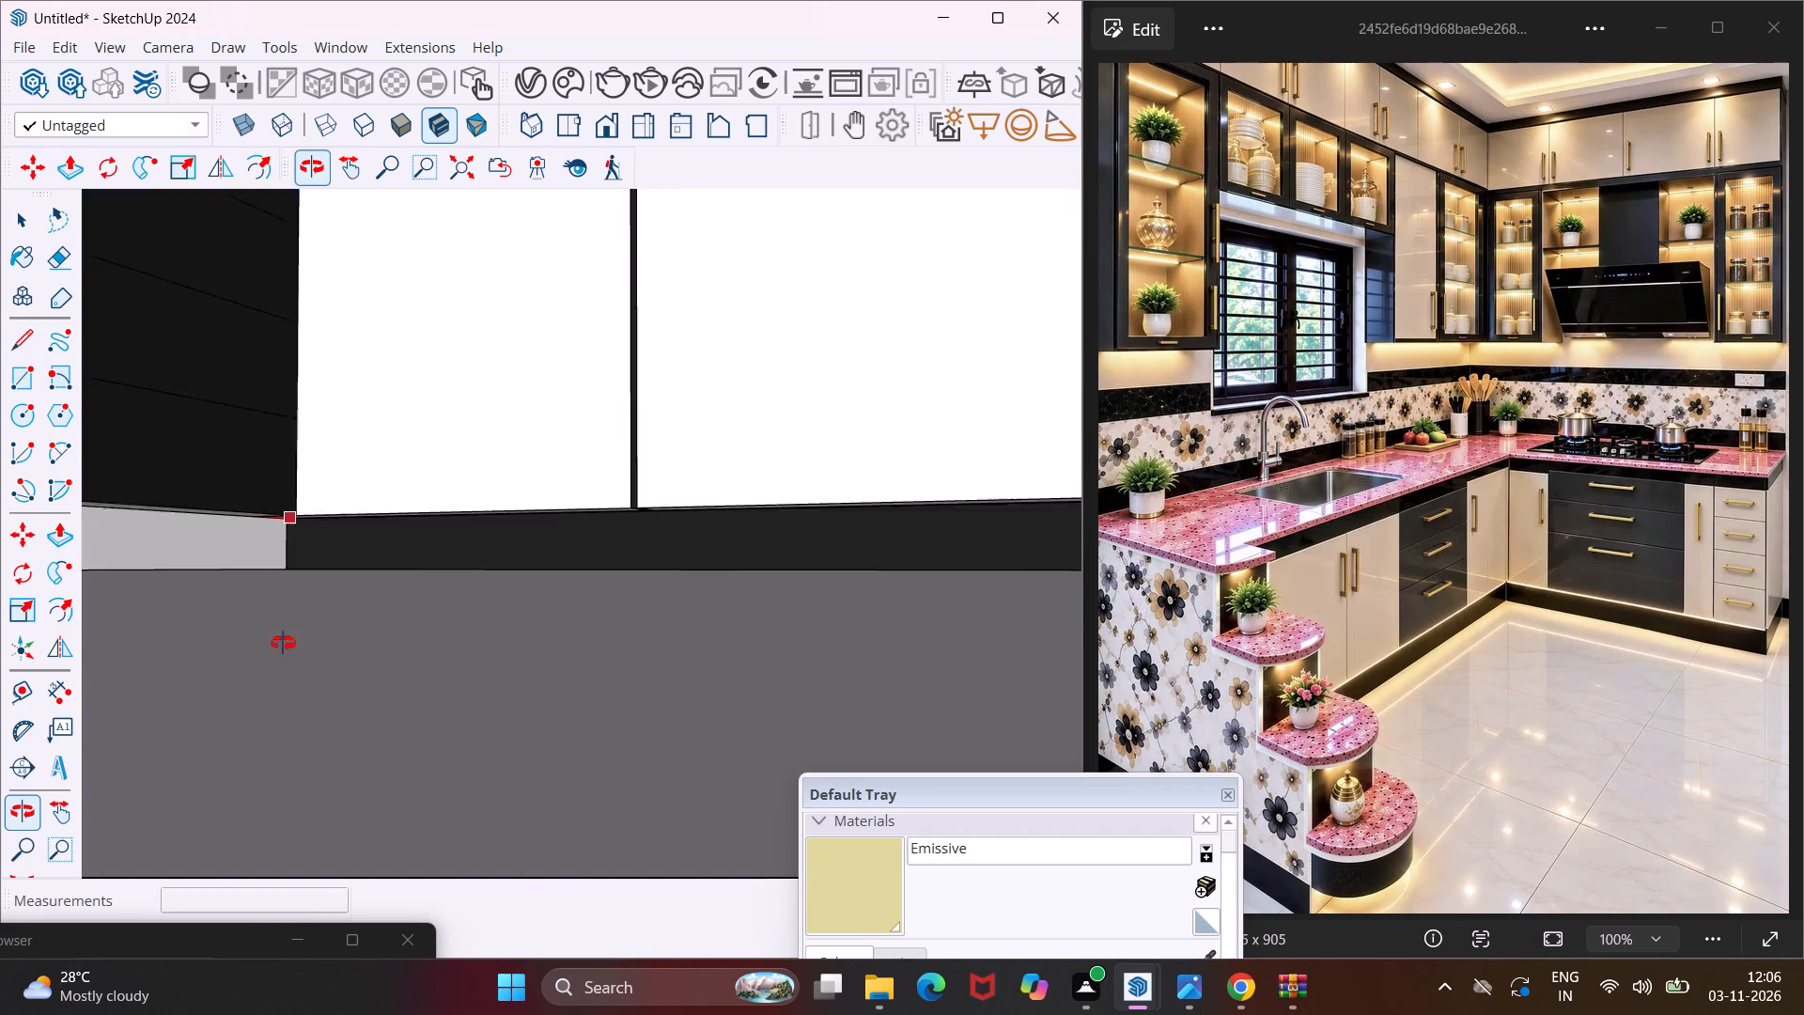
middle_click_drag(283, 643, 292, 679)
scroll(295, 672, "down", 17)
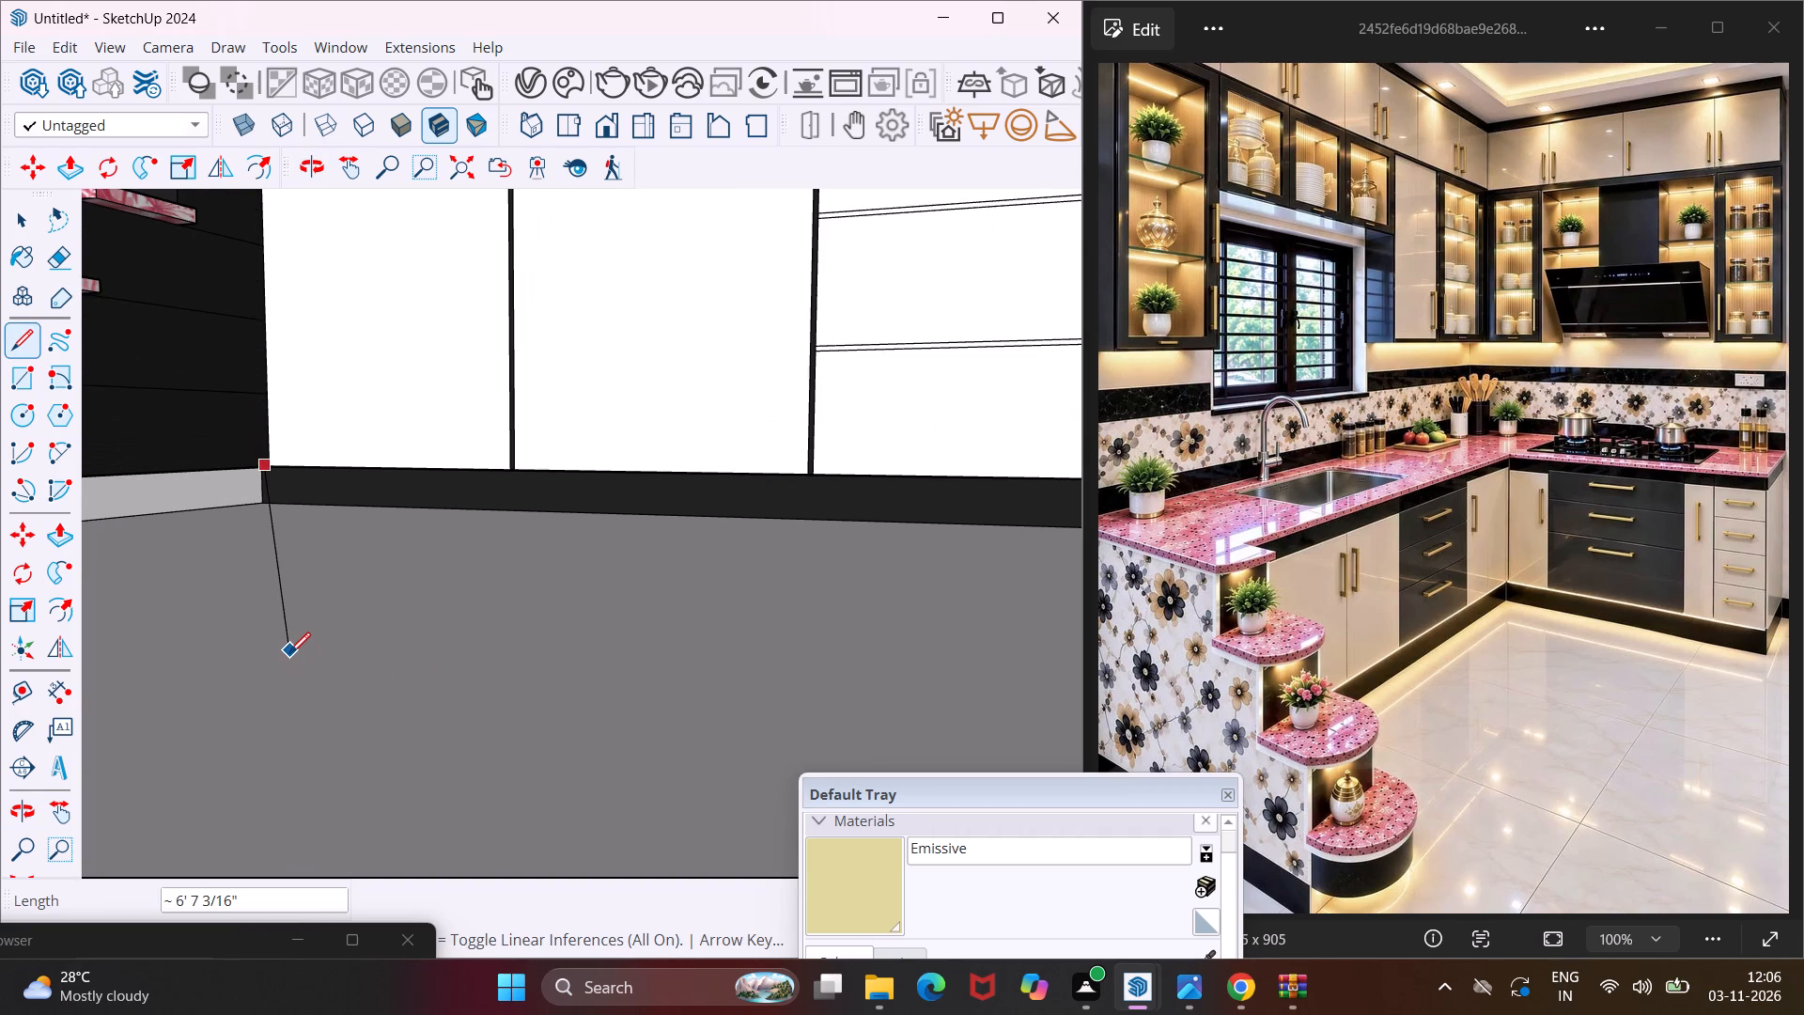
scroll(291, 580, "down", 5)
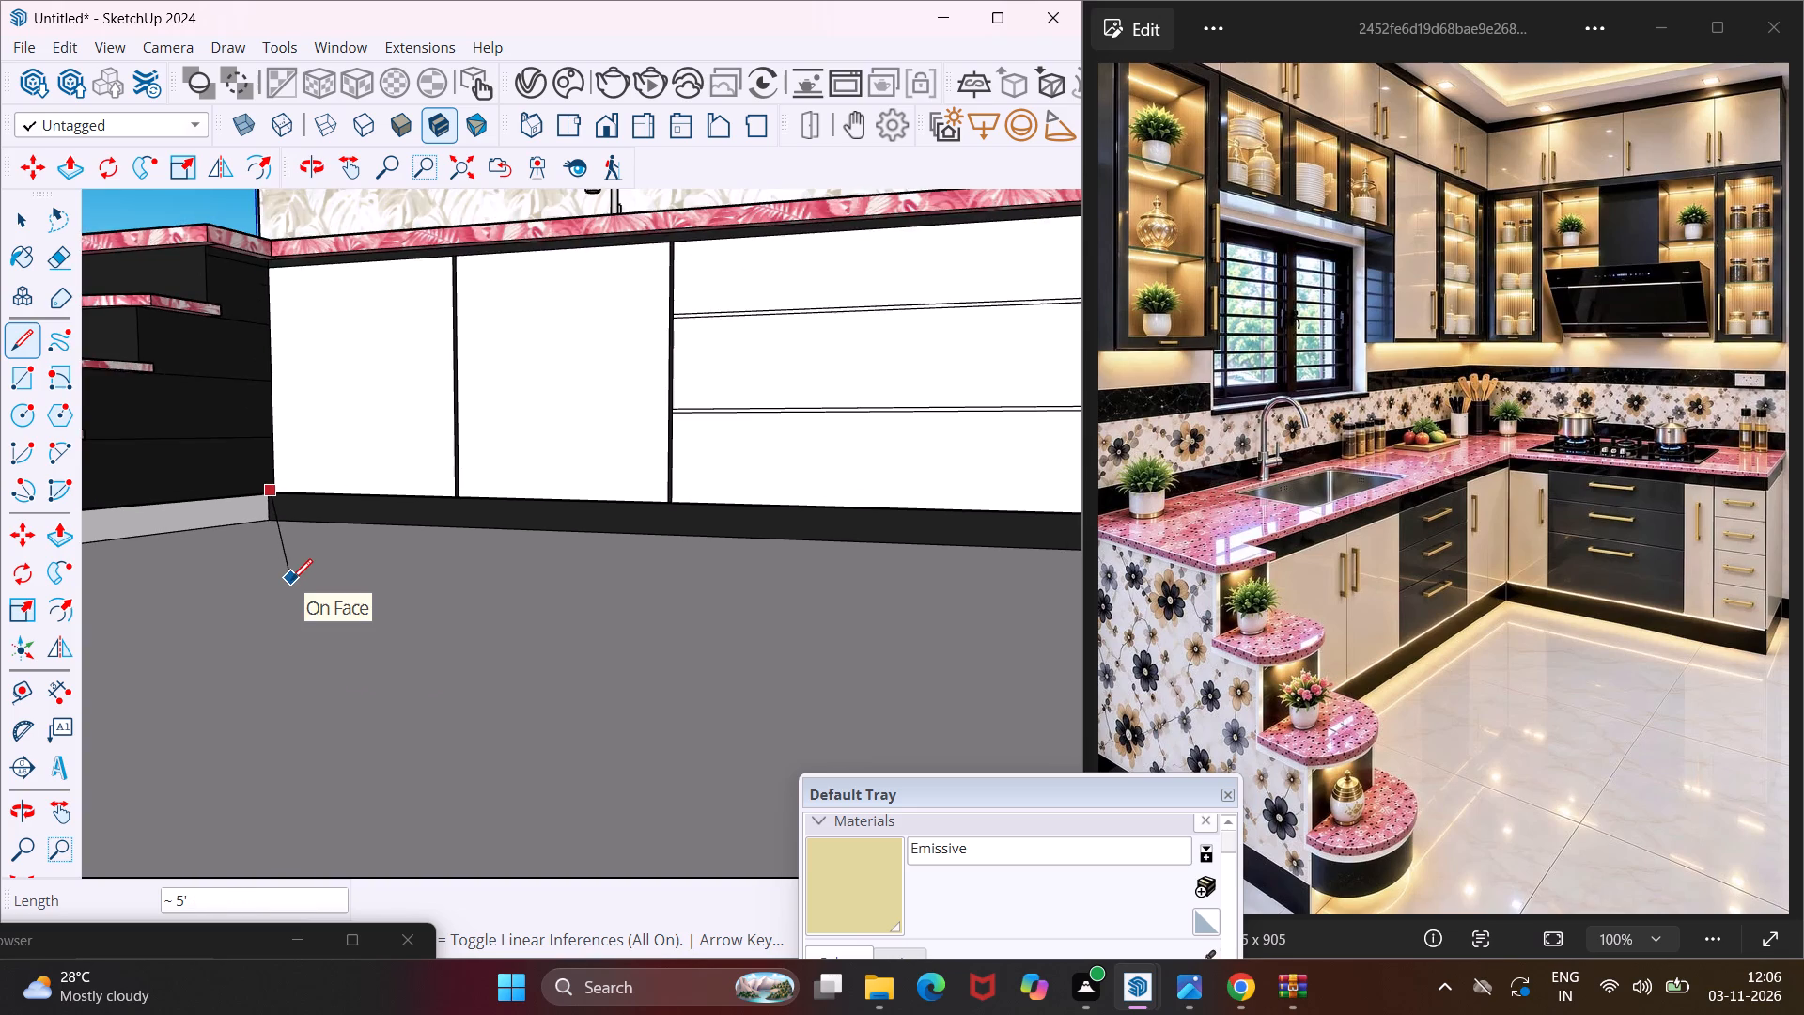
scroll(291, 580, "down", 11)
scroll(175, 553, "up", 3)
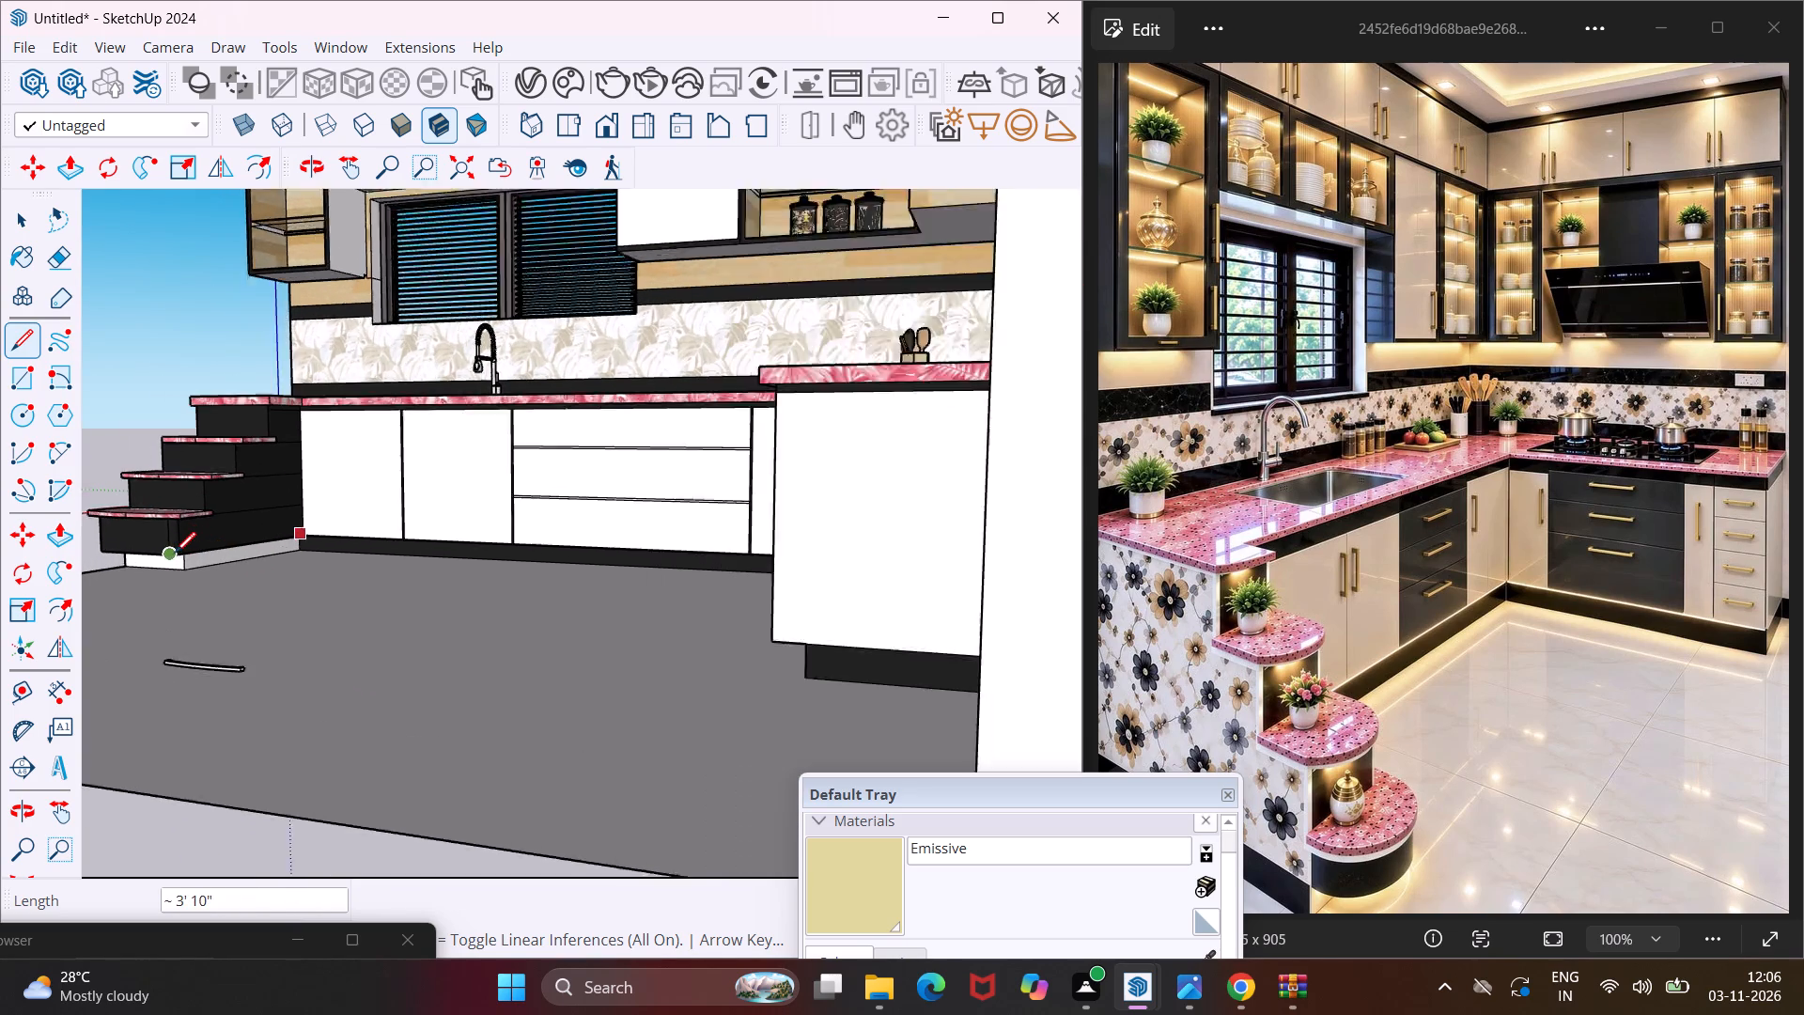
scroll(175, 553, "up", 19)
scroll(175, 553, "down", 1)
scroll(175, 553, "up", 3)
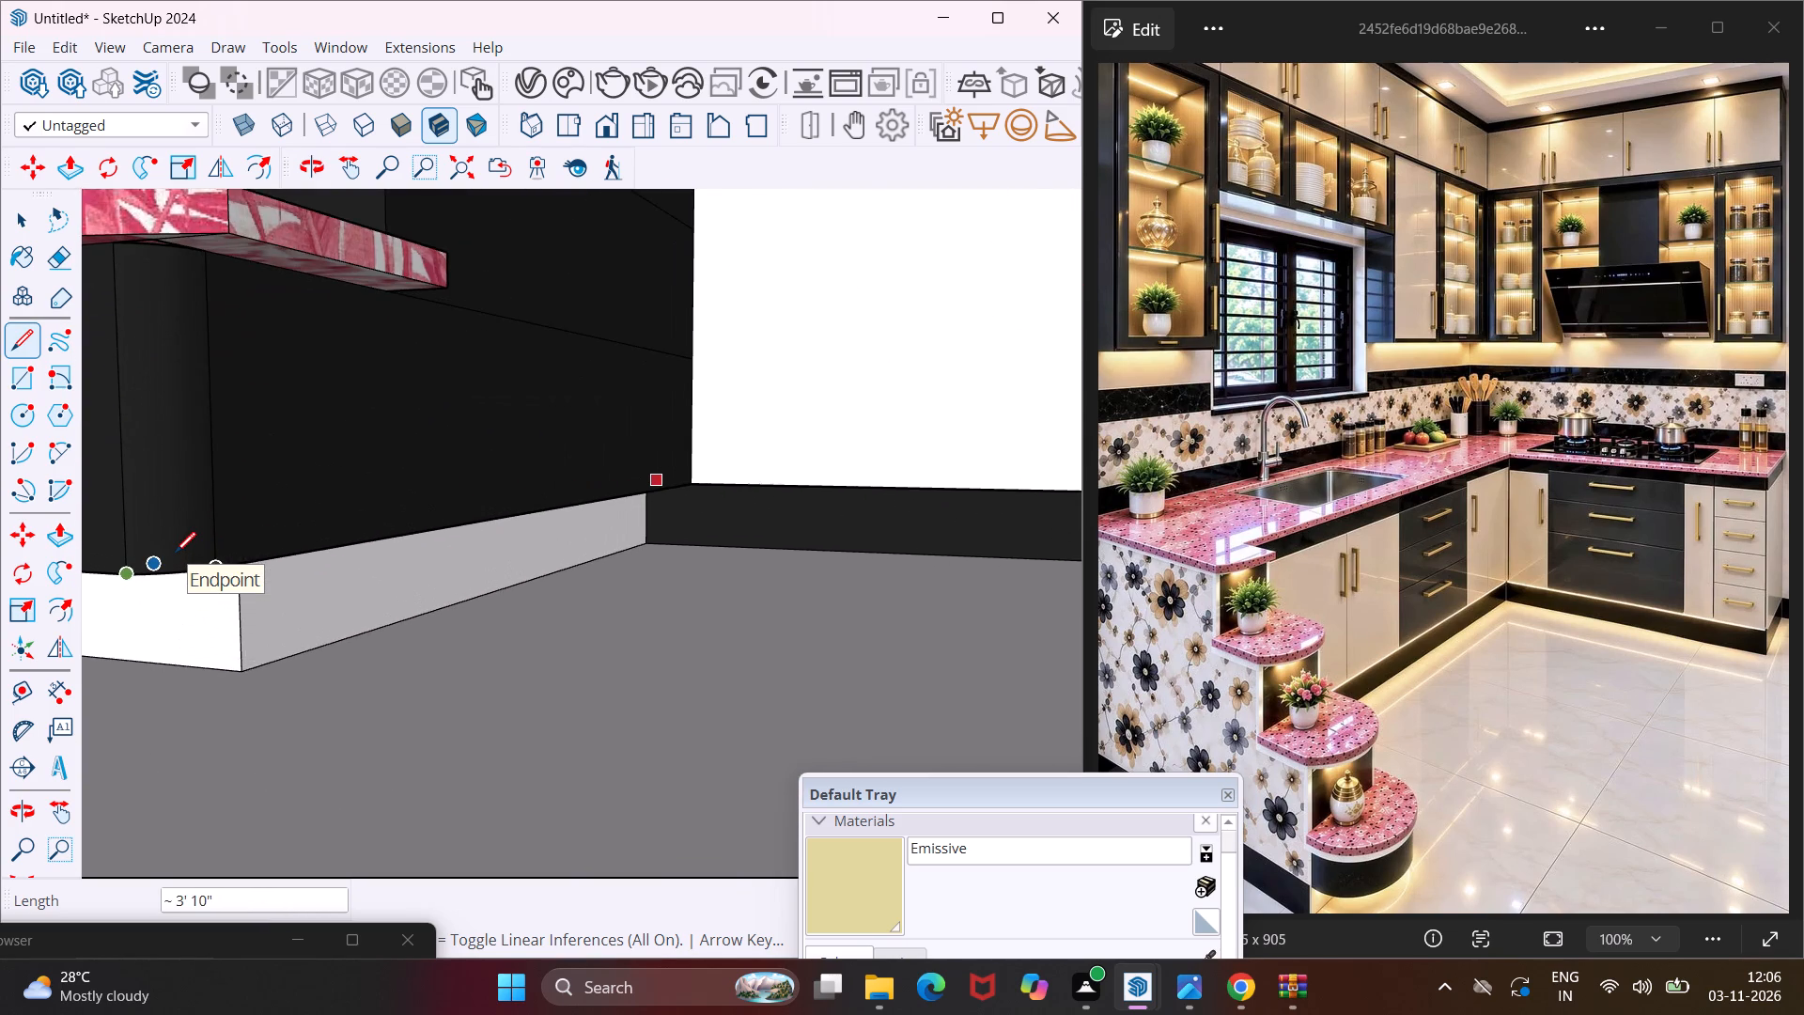
middle_click_drag(175, 553, 413, 437)
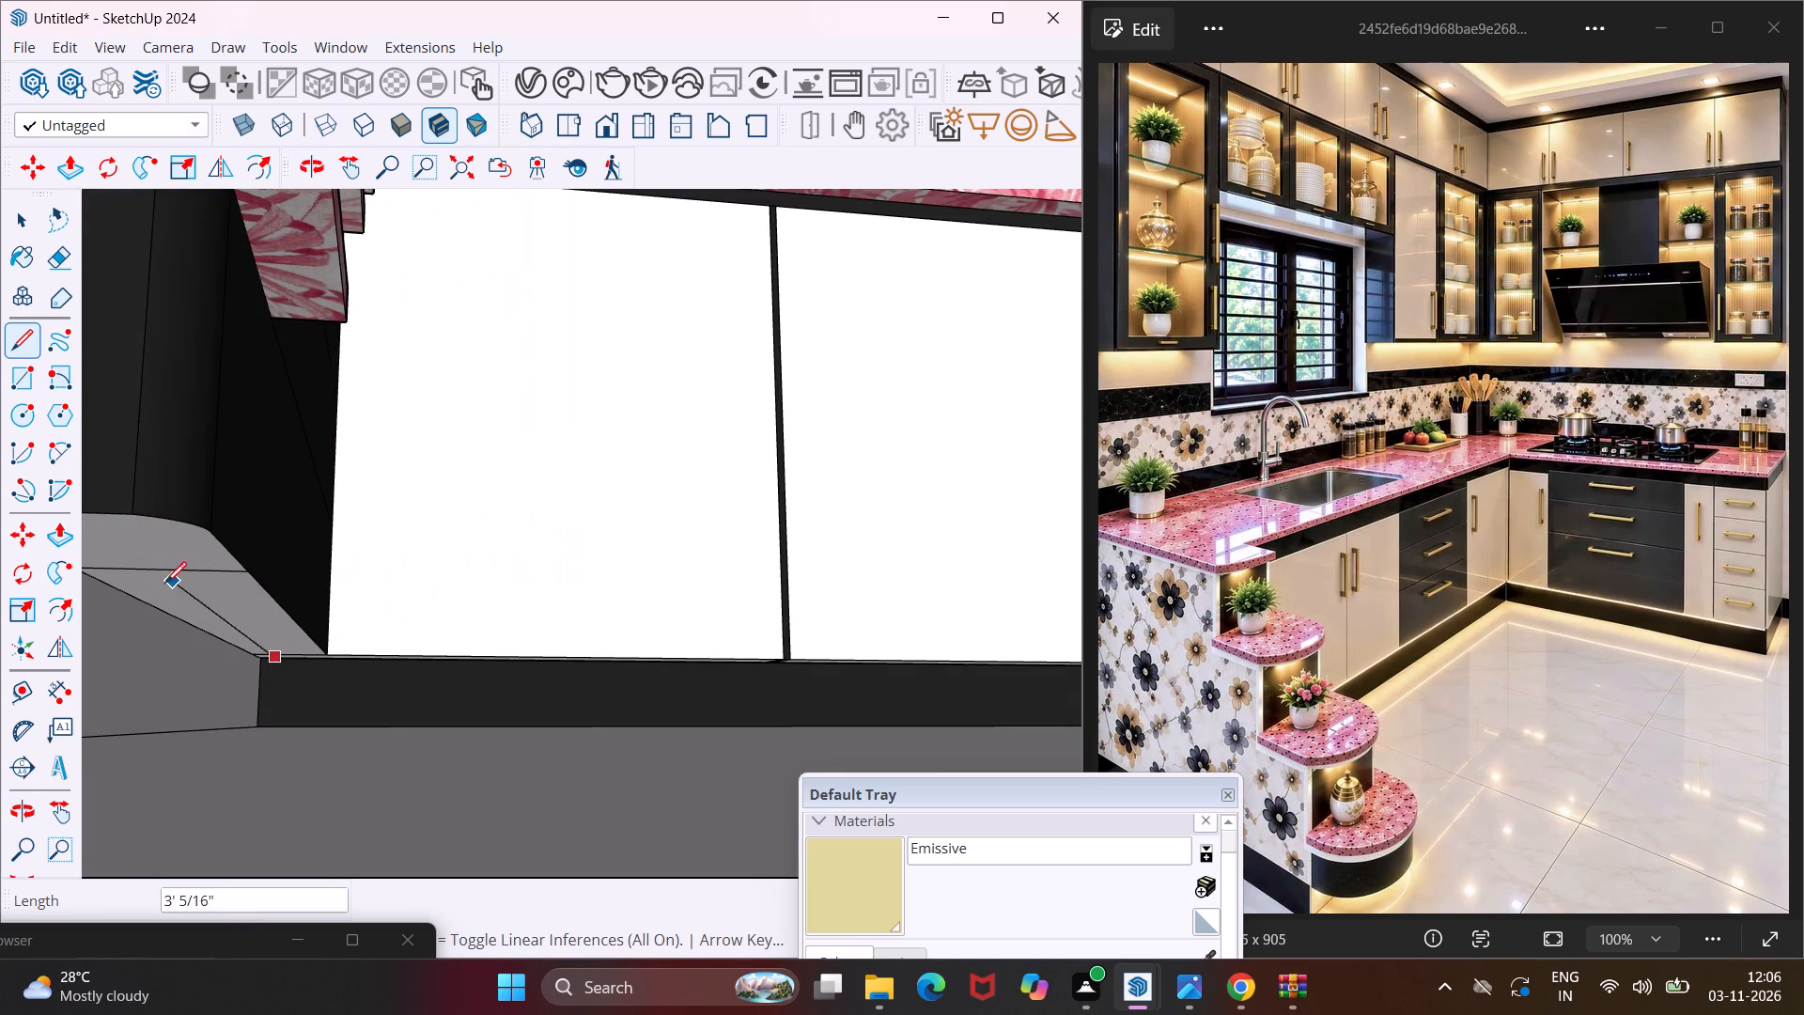
scroll(146, 581, "up", 4)
middle_click_drag(136, 574, 257, 578)
scroll(257, 578, "down", 5)
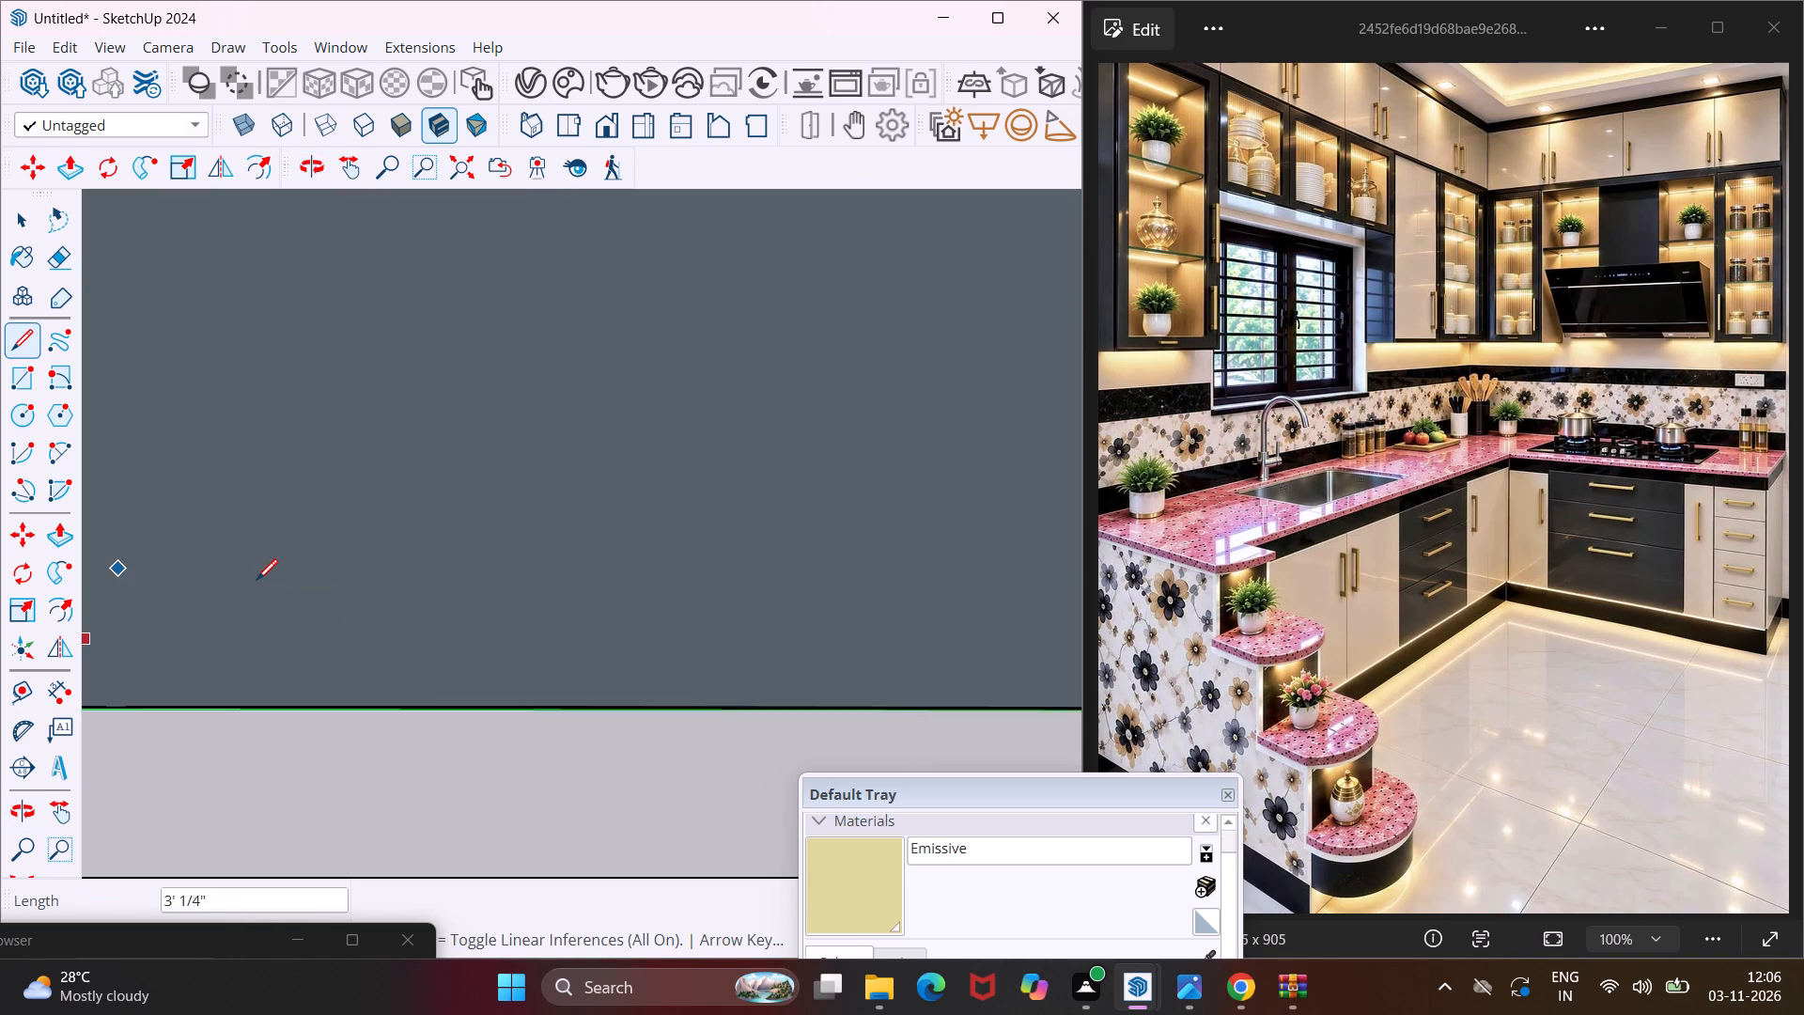
scroll(257, 580, "down", 5)
middle_click_drag(202, 576, 229, 685)
scroll(218, 673, "down", 2)
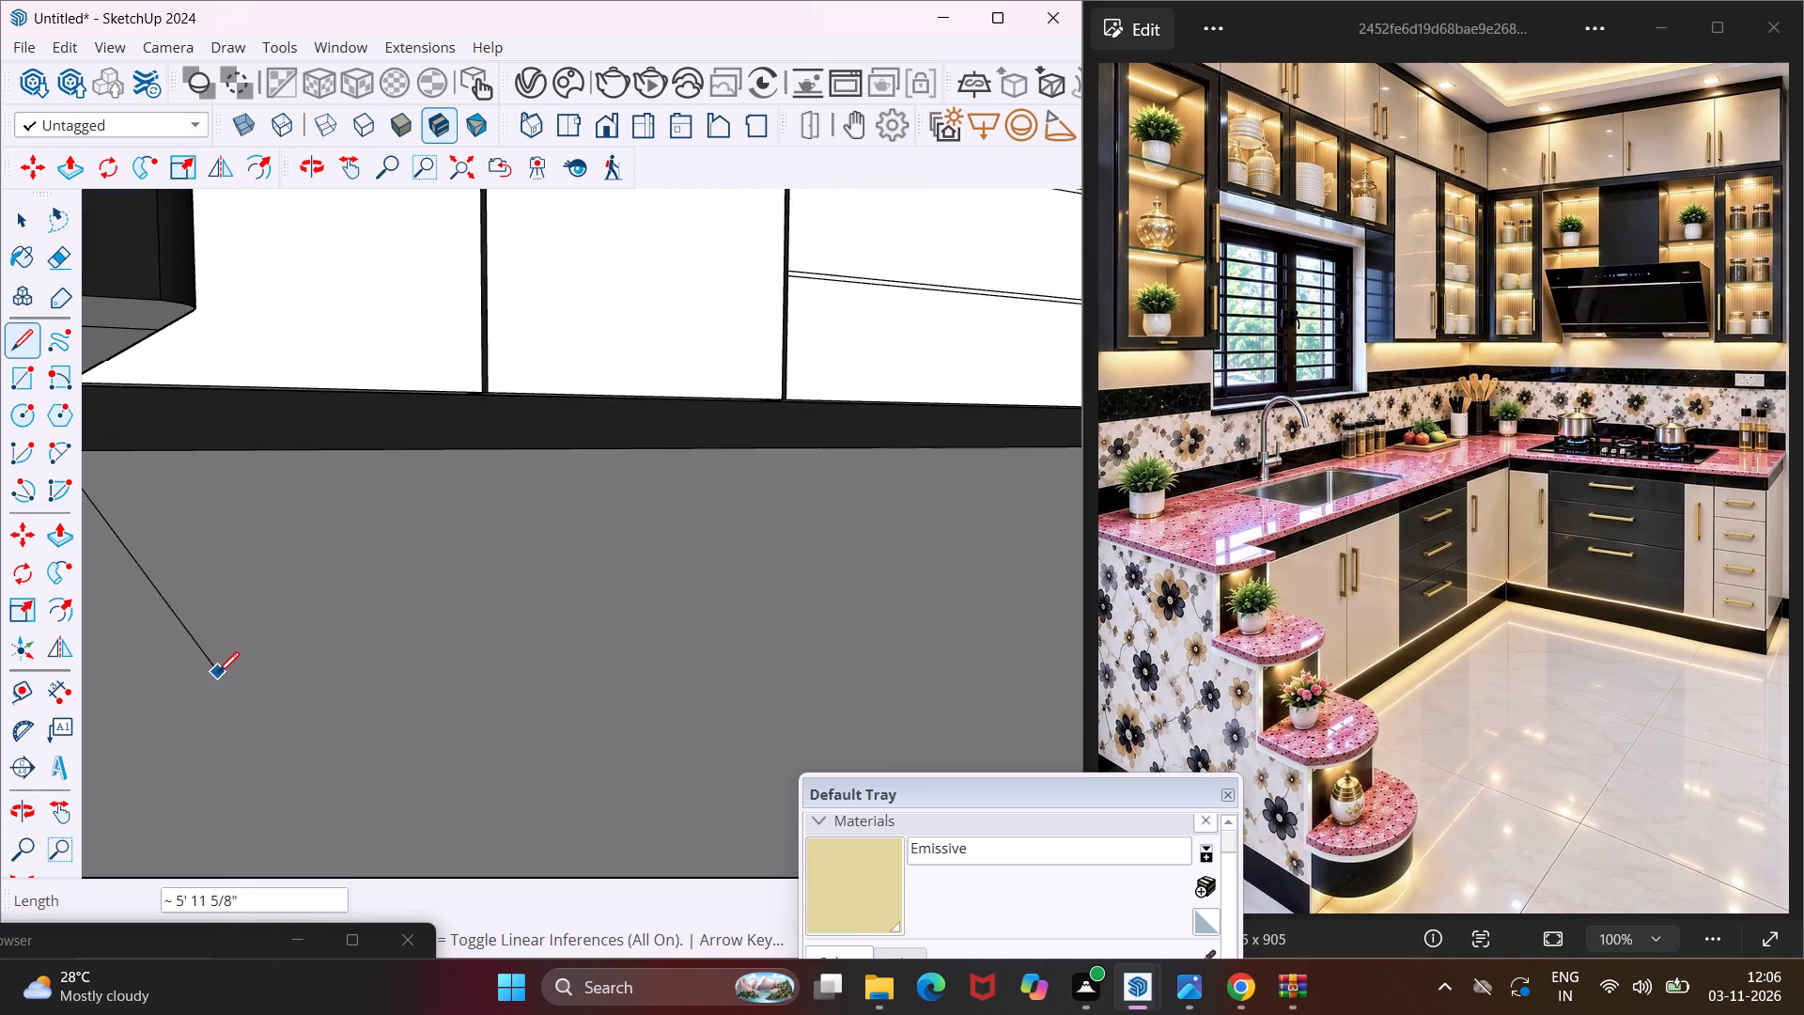
scroll(218, 673, "down", 17)
scroll(201, 650, "down", 6)
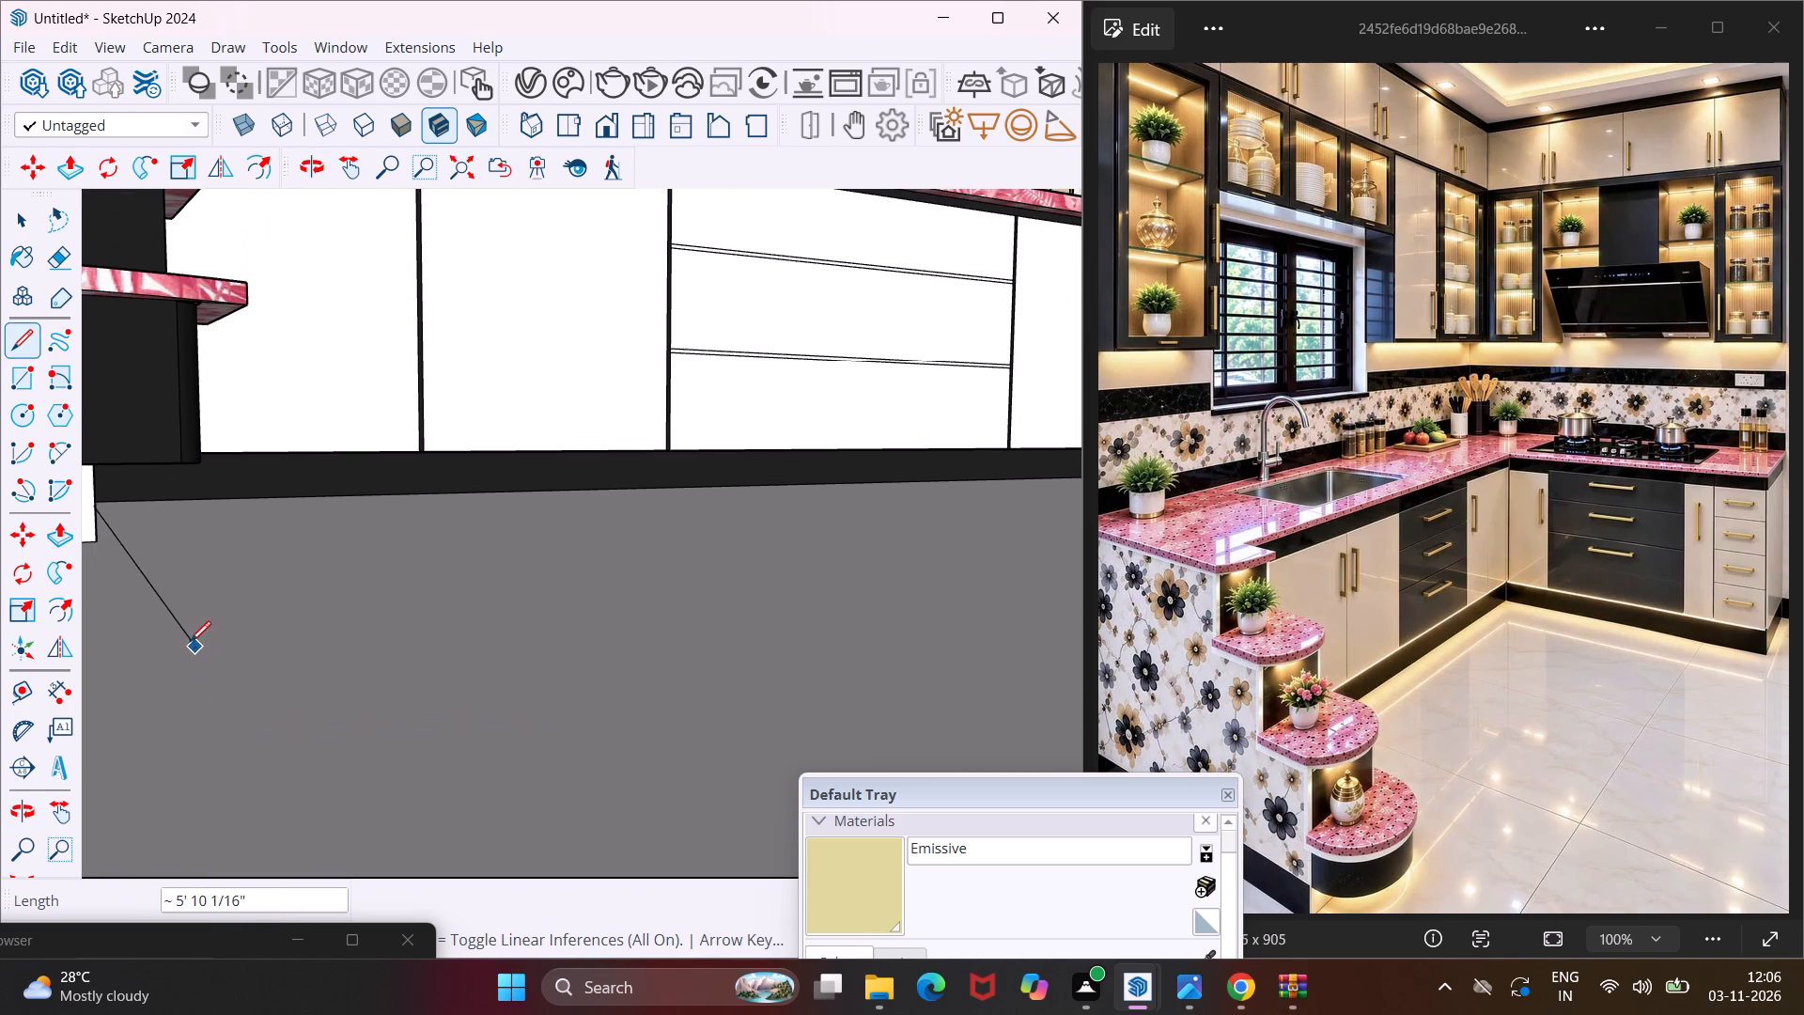
scroll(106, 480, "up", 1)
middle_click_drag(106, 480, 116, 434)
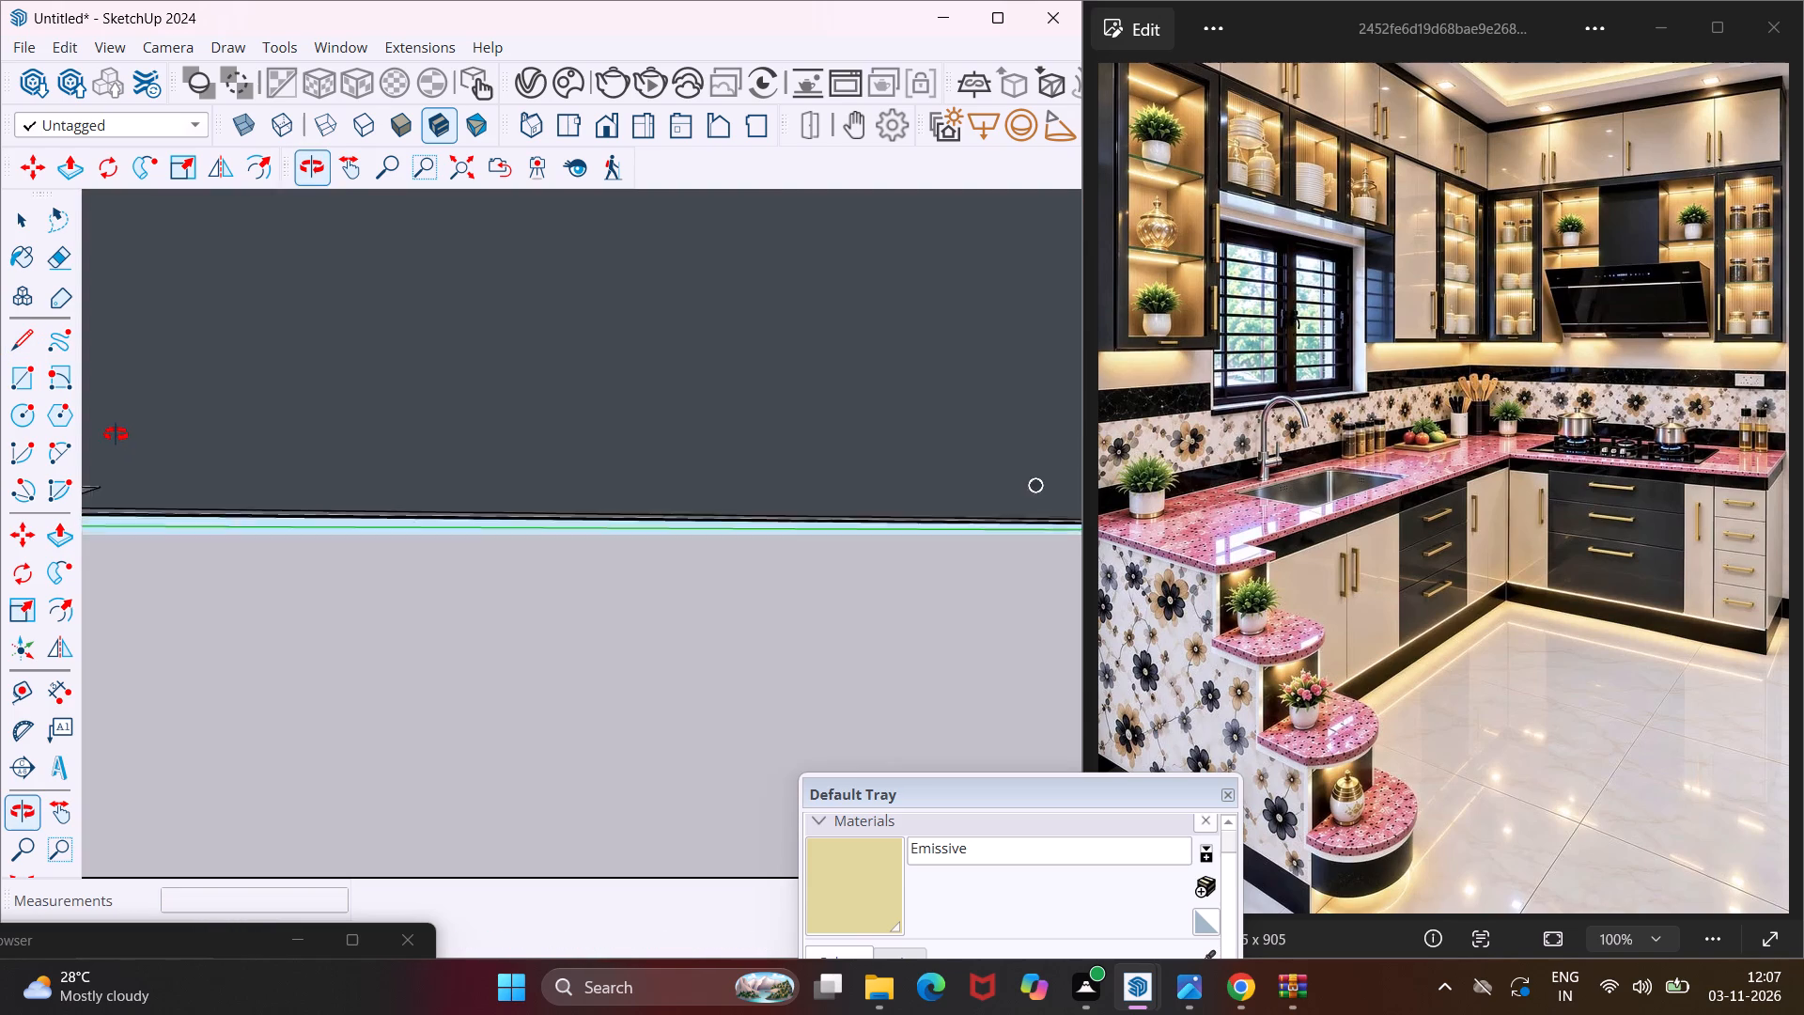
middle_click_drag(116, 434, 169, 484)
scroll(206, 510, "up", 6)
middle_click_drag(194, 483, 216, 487)
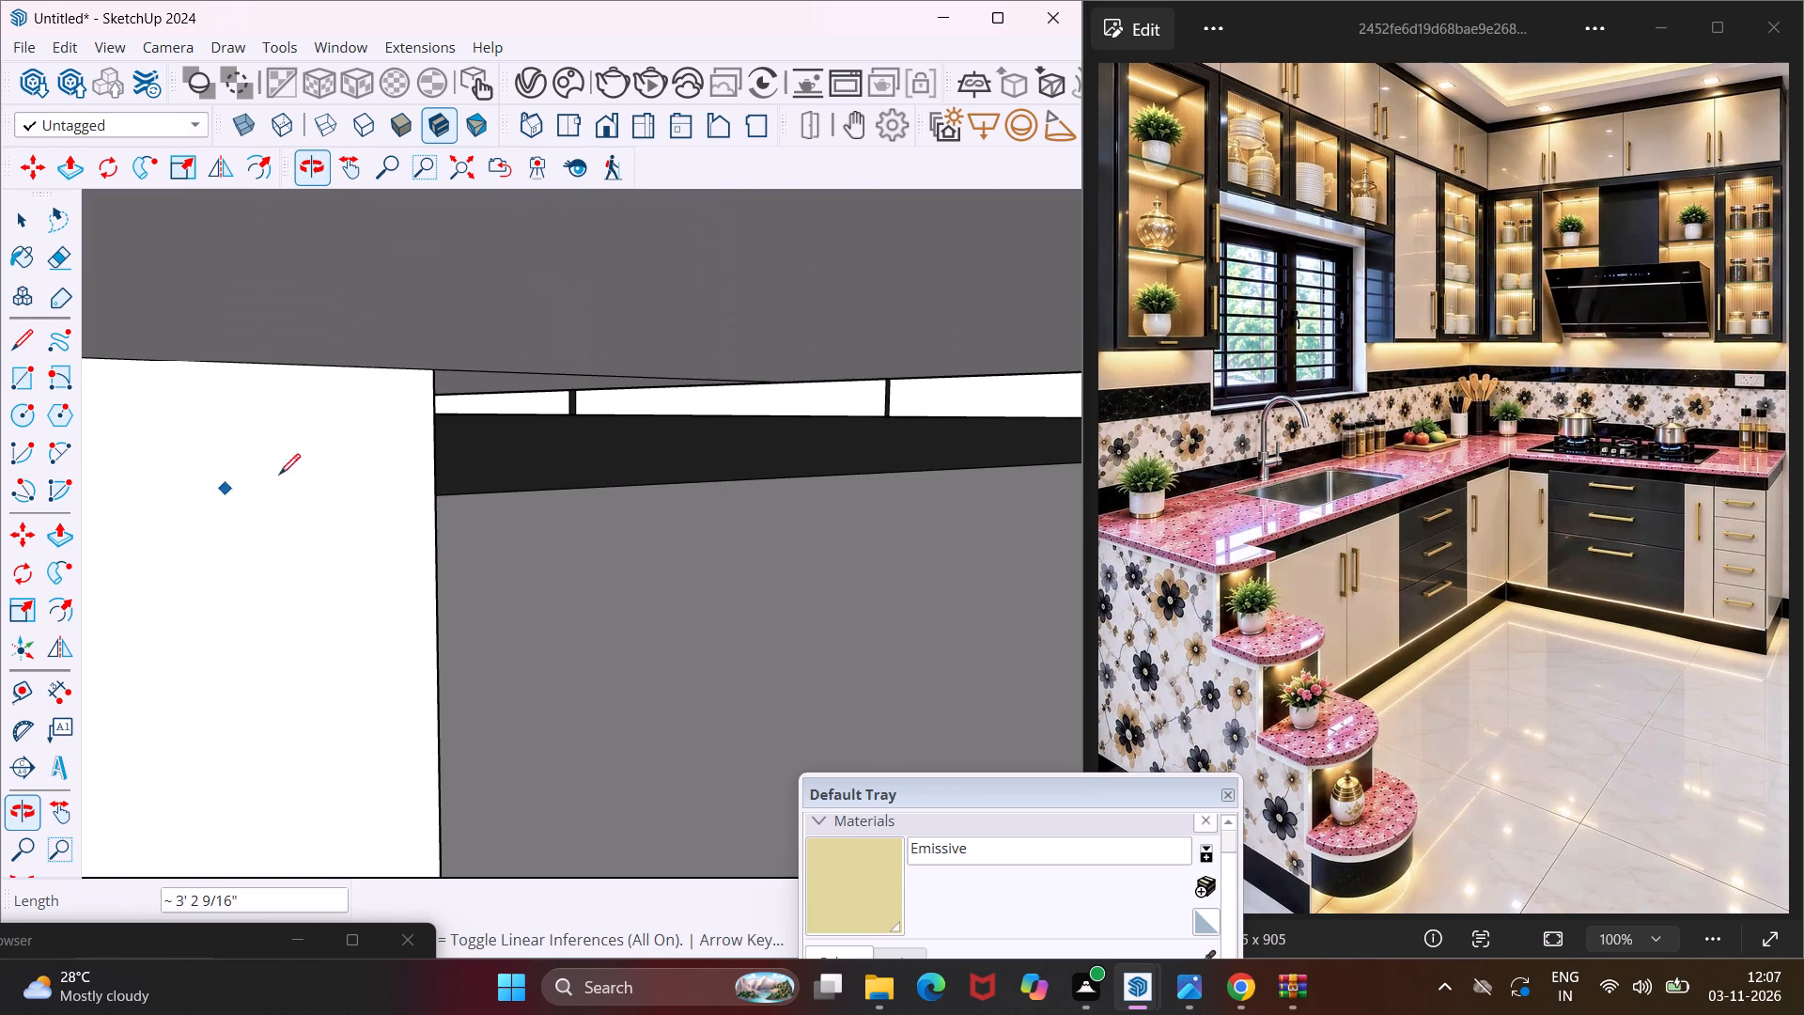
left_click(619, 361)
Draw a line about 1' 4 3/8" long on the stepped unit's underside, from the previous line's end along the plinth to the wall-tiled end.
scroll(529, 350, "down", 3)
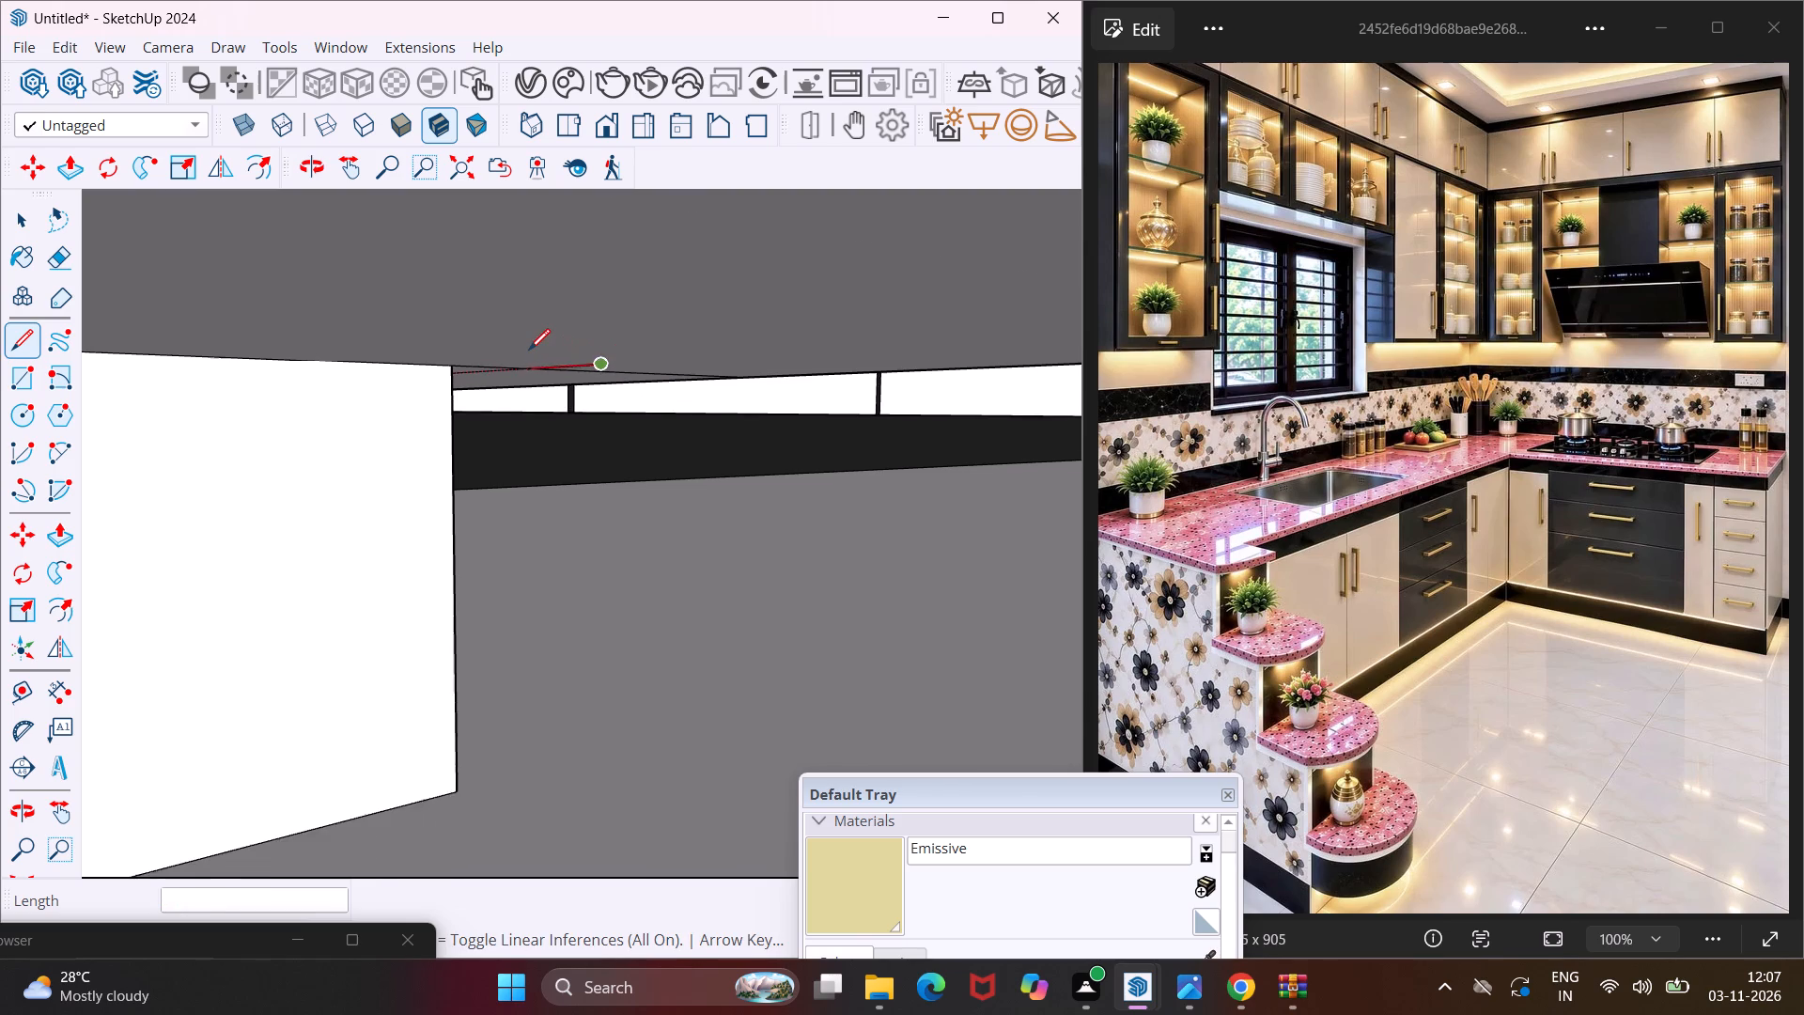
scroll(529, 350, "down", 6)
middle_click_drag(513, 337, 571, 357)
scroll(571, 357, "down", 3)
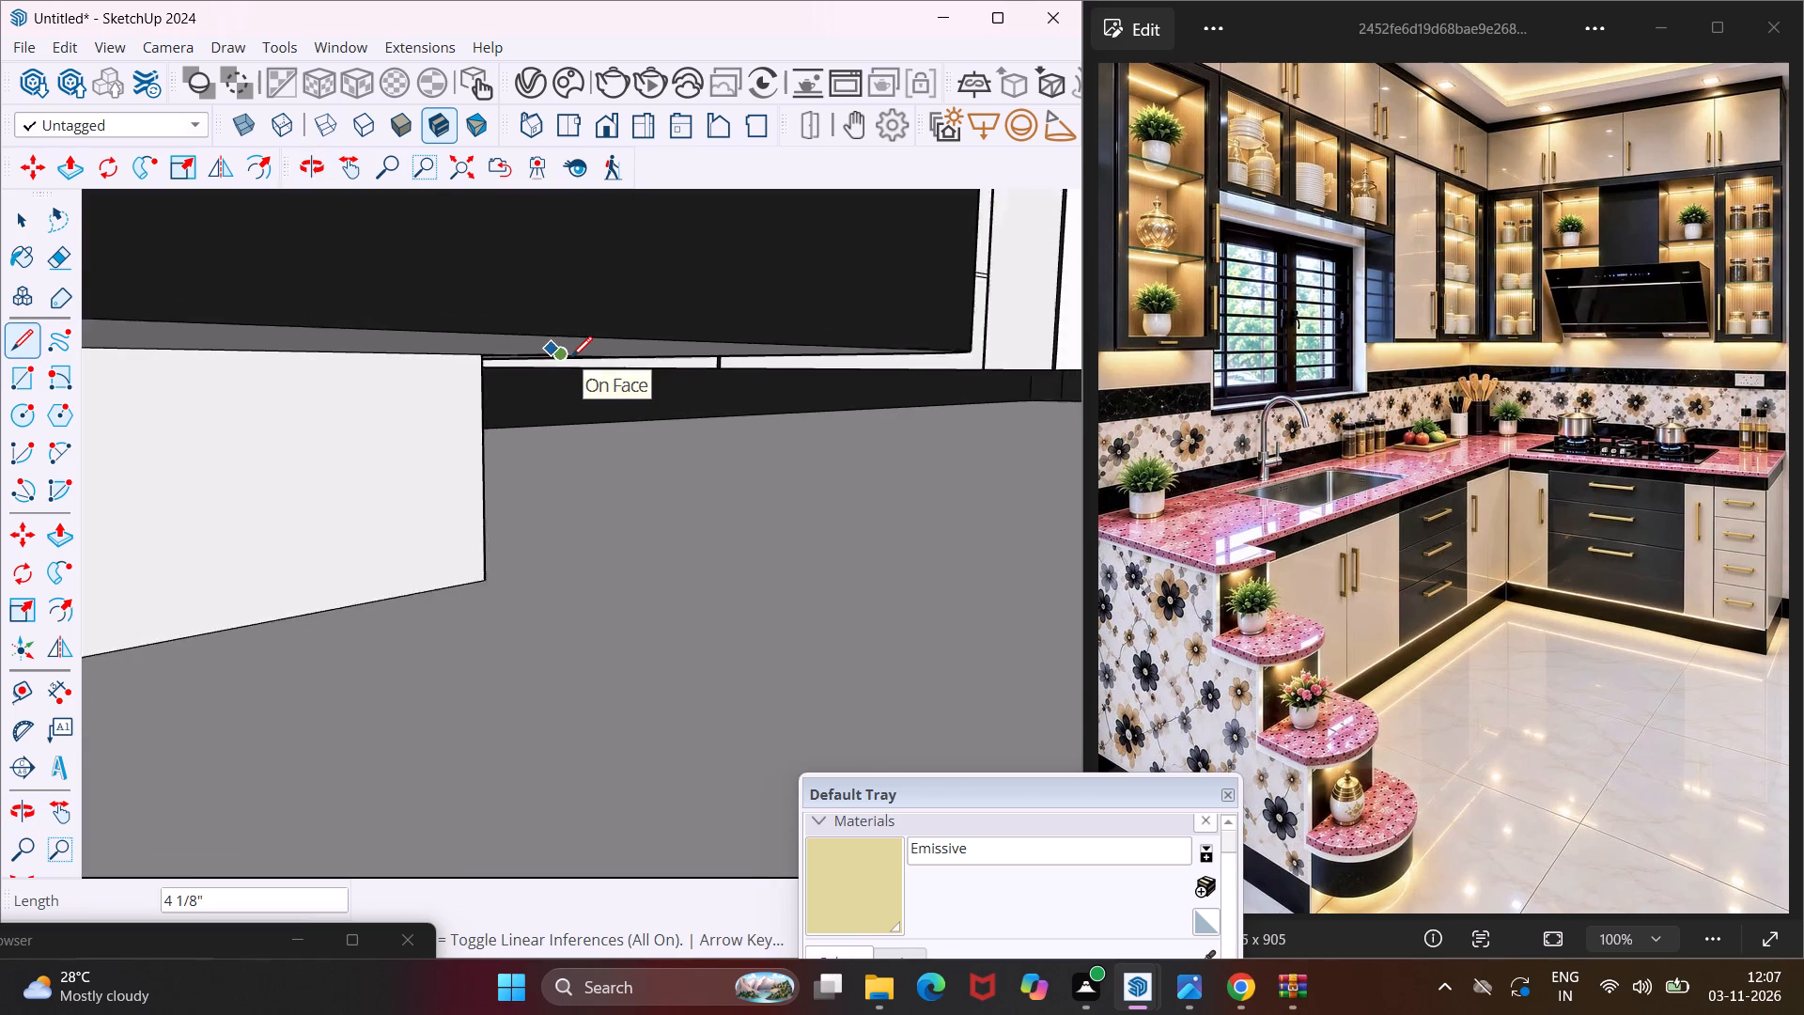
scroll(571, 357, "down", 6)
middle_click_drag(484, 365, 646, 334)
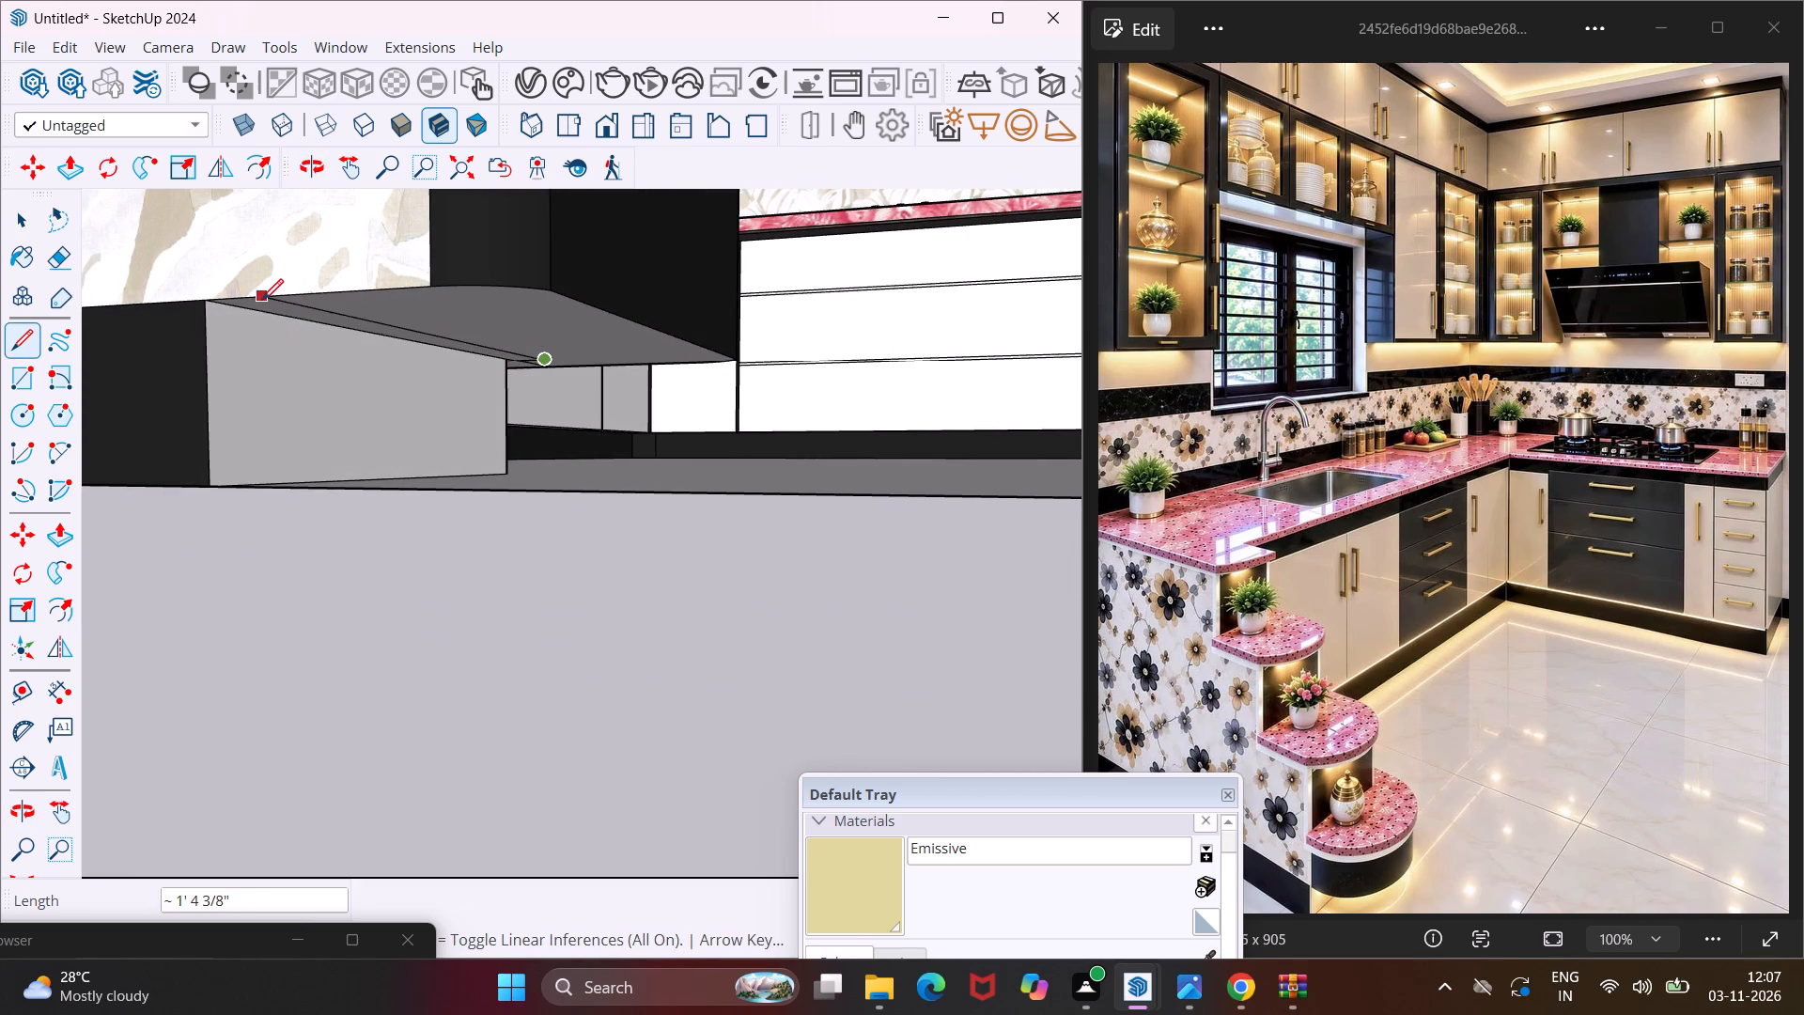
scroll(262, 300, "up", 5)
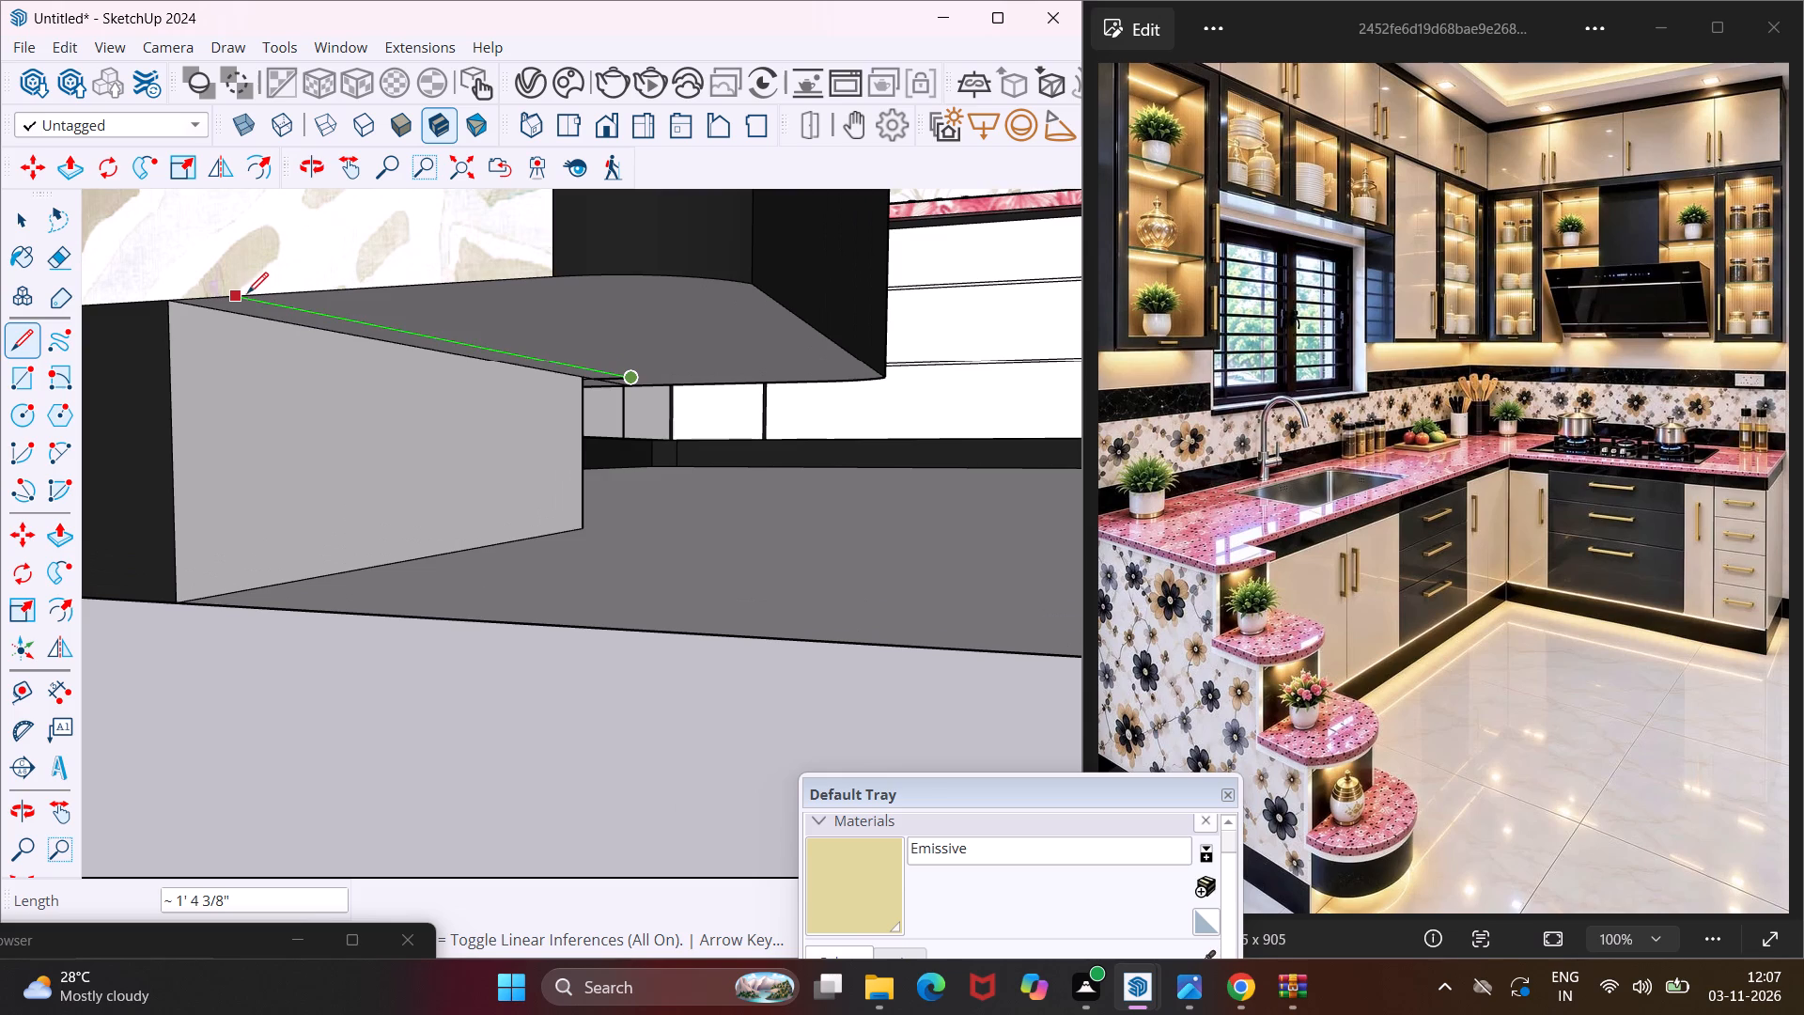
left_click(244, 291)
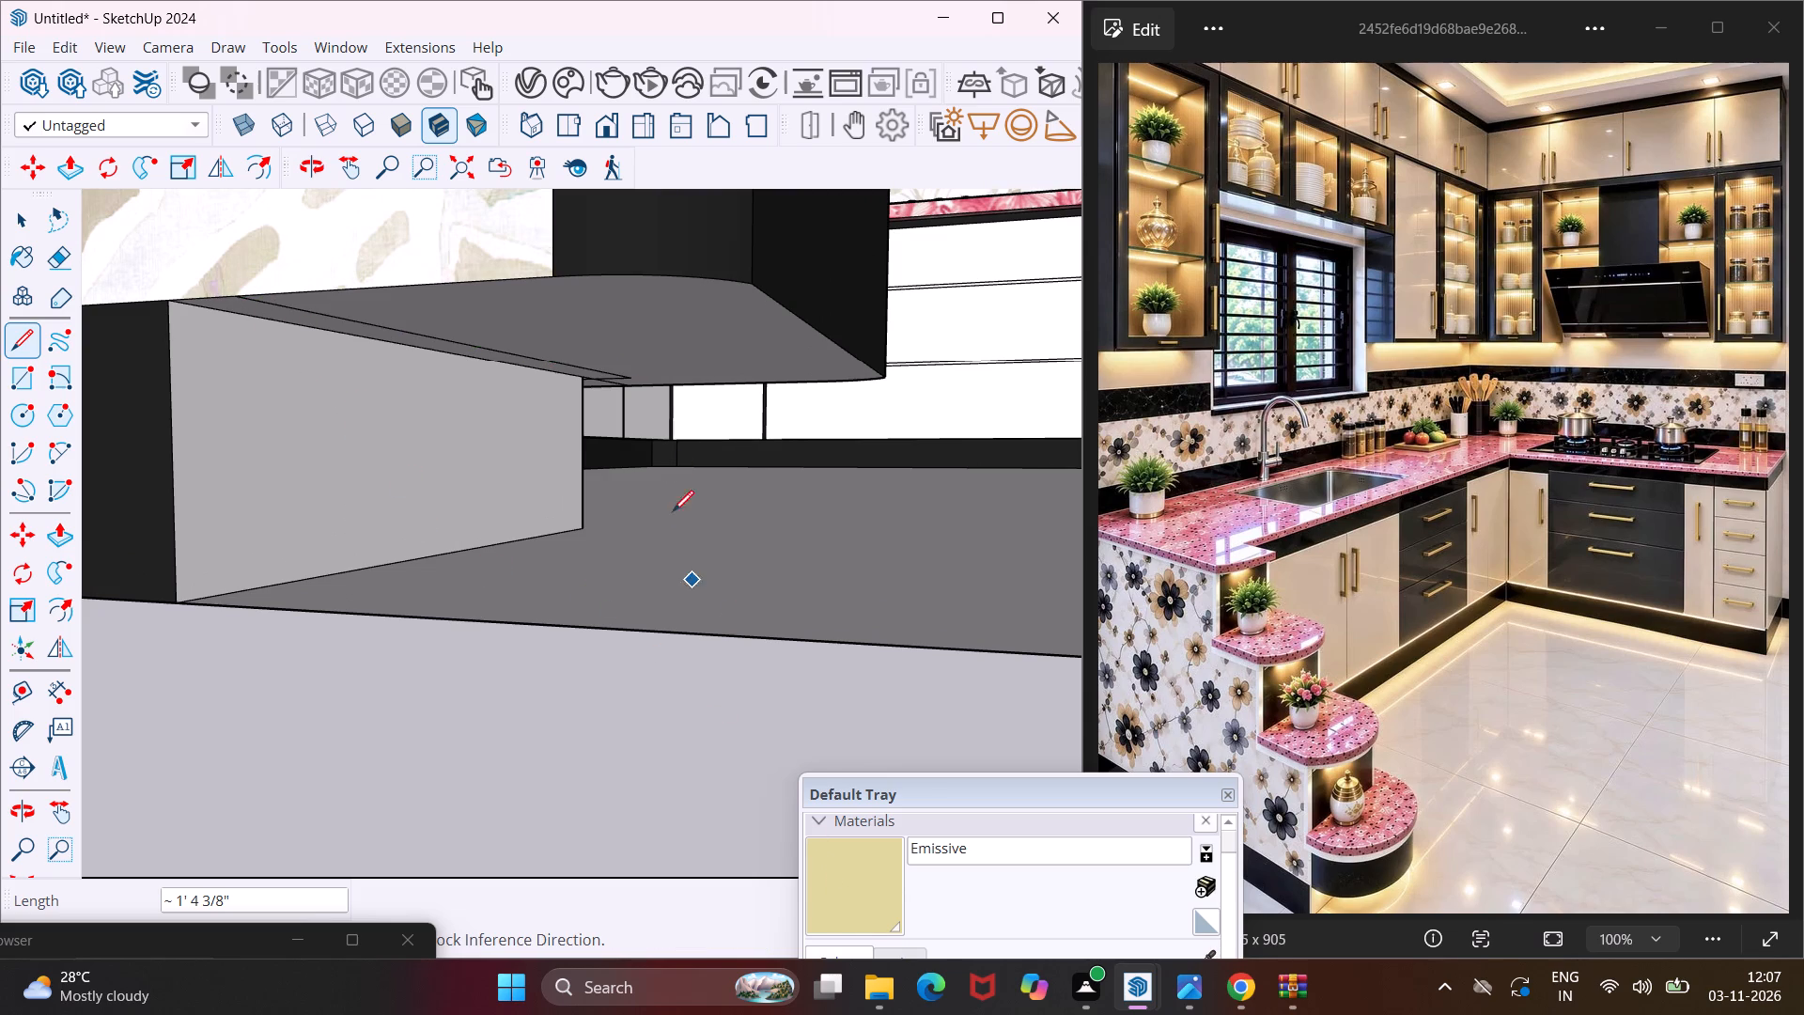
key("Escape")
key("space")
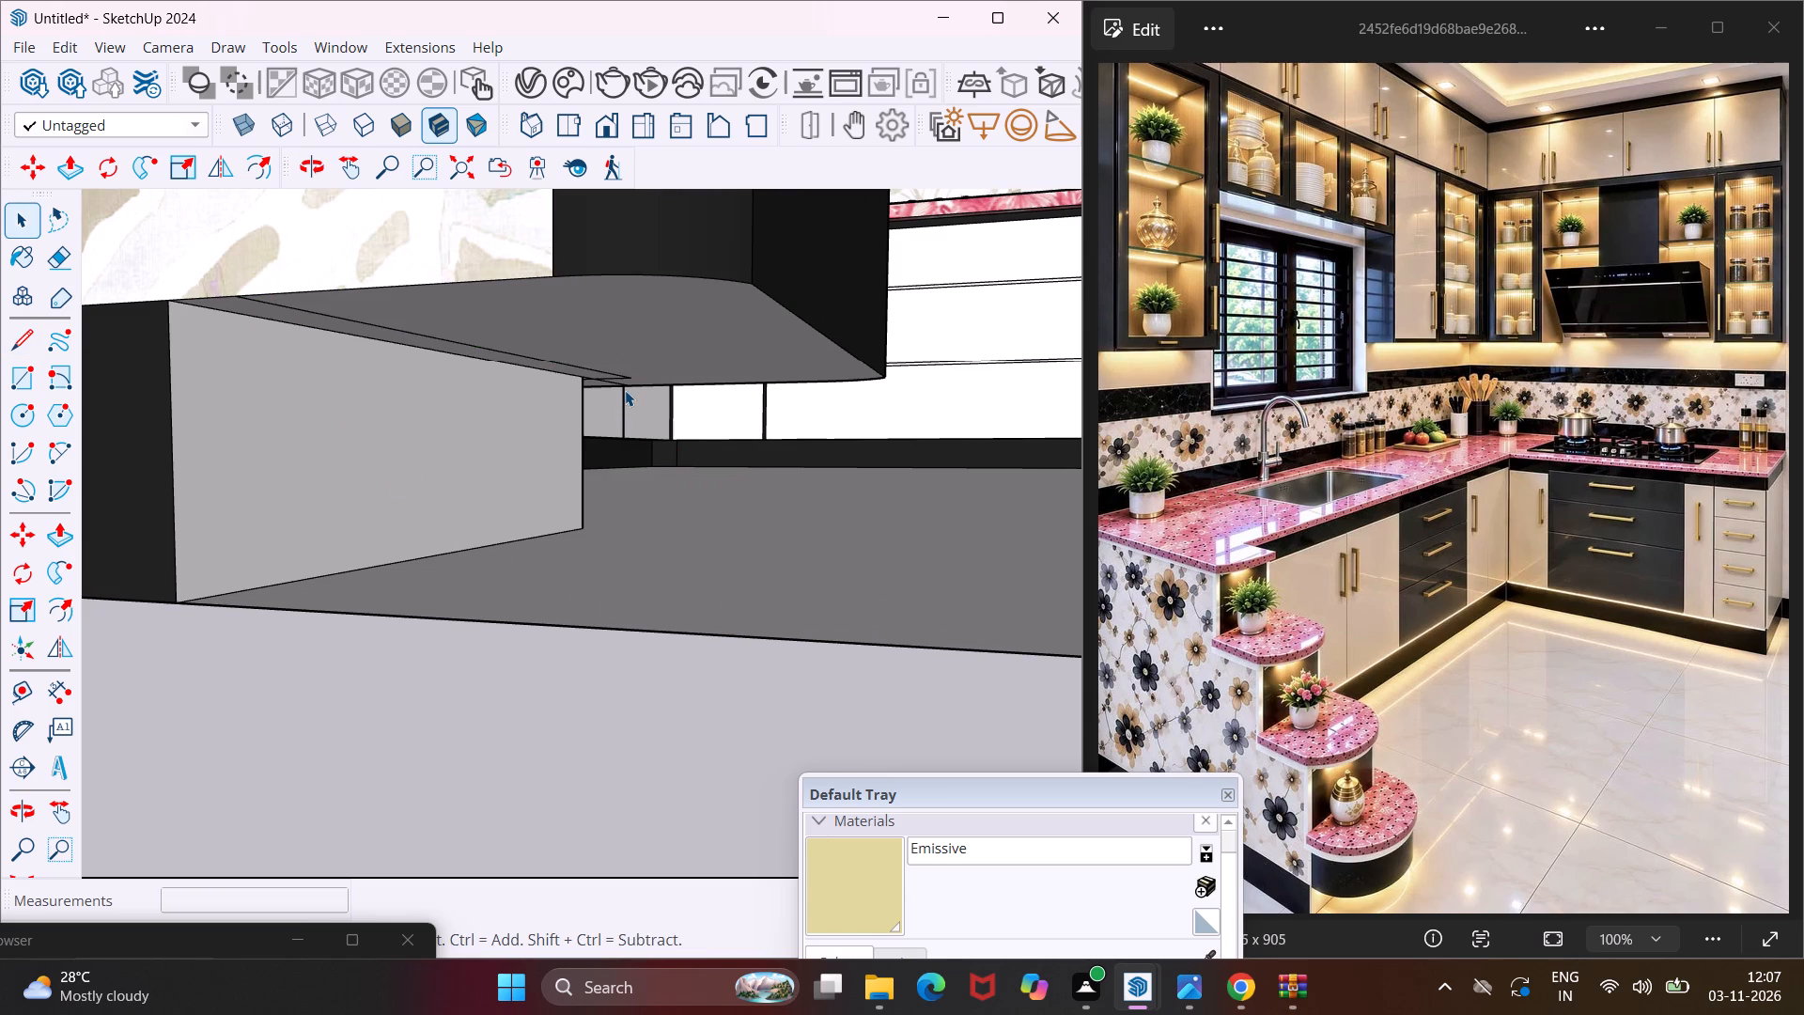
Erase both segments of the seam running from the plinth's front corner across the stepped unit's underside.
scroll(625, 390, "up", 4)
scroll(625, 390, "down", 4)
middle_click_drag(604, 389, 512, 368)
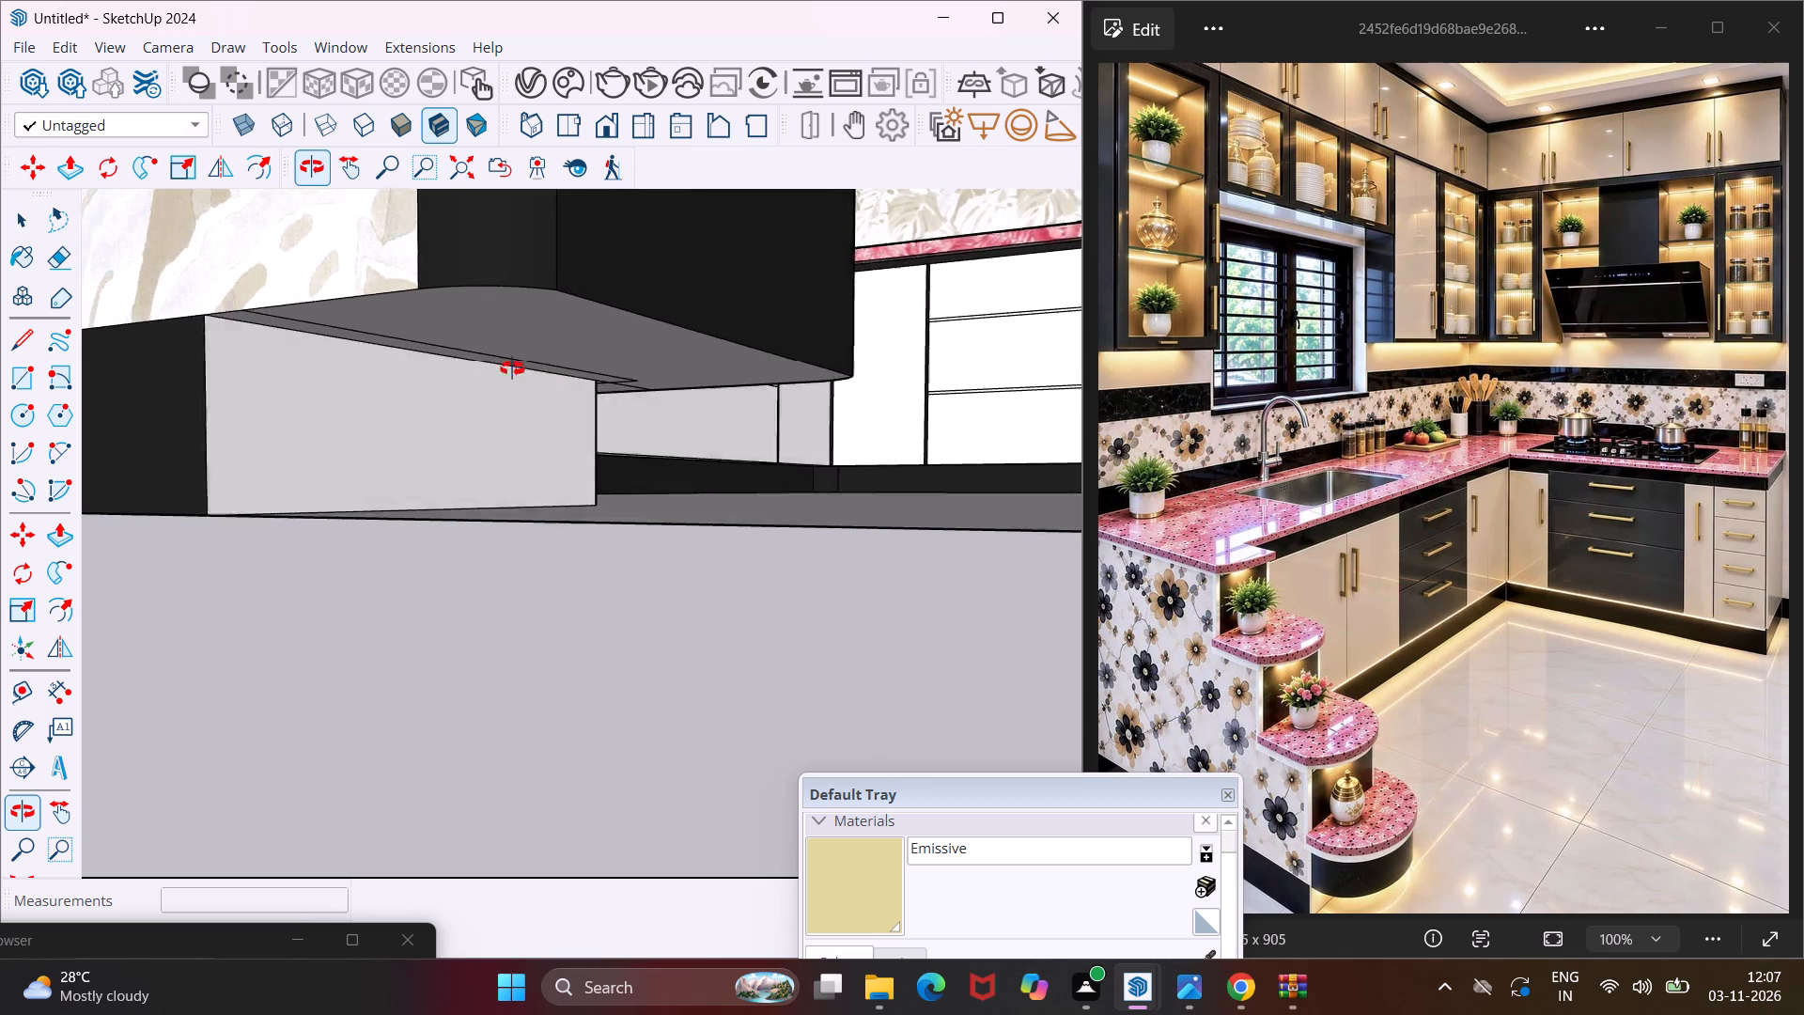
middle_click_drag(512, 368, 317, 400)
scroll(597, 363, "up", 7)
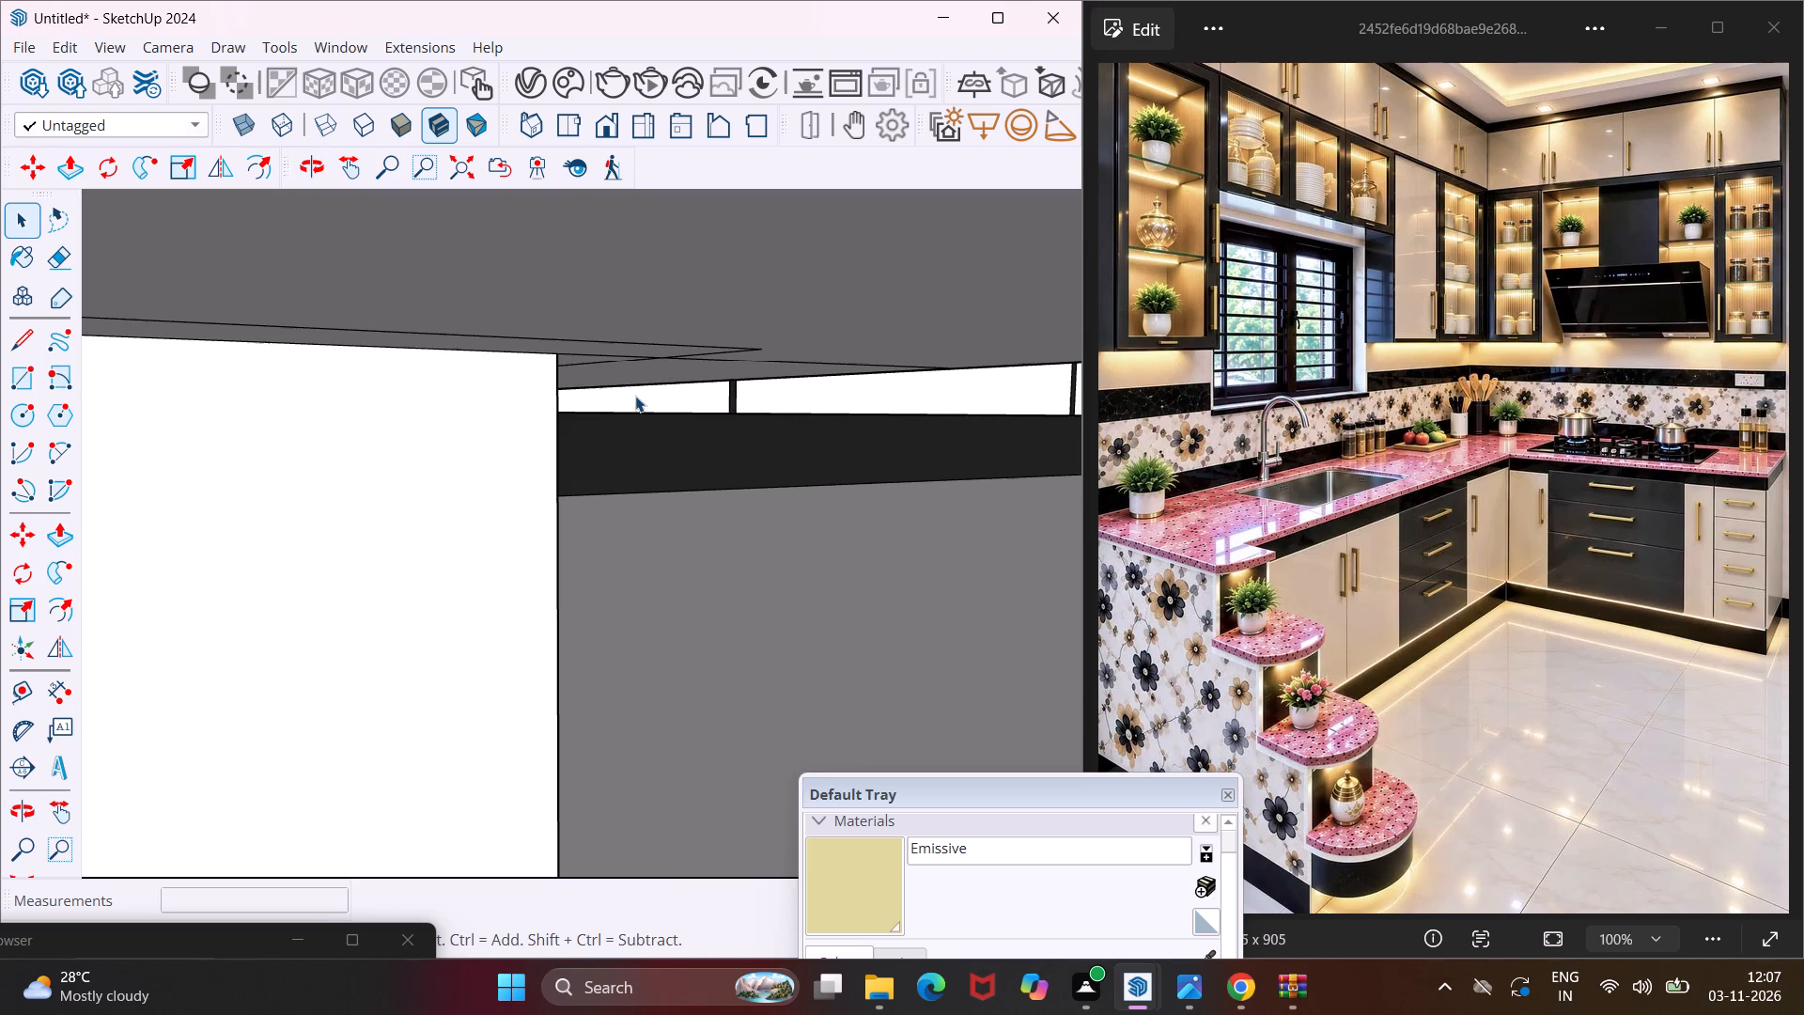
middle_click_drag(635, 396, 631, 381)
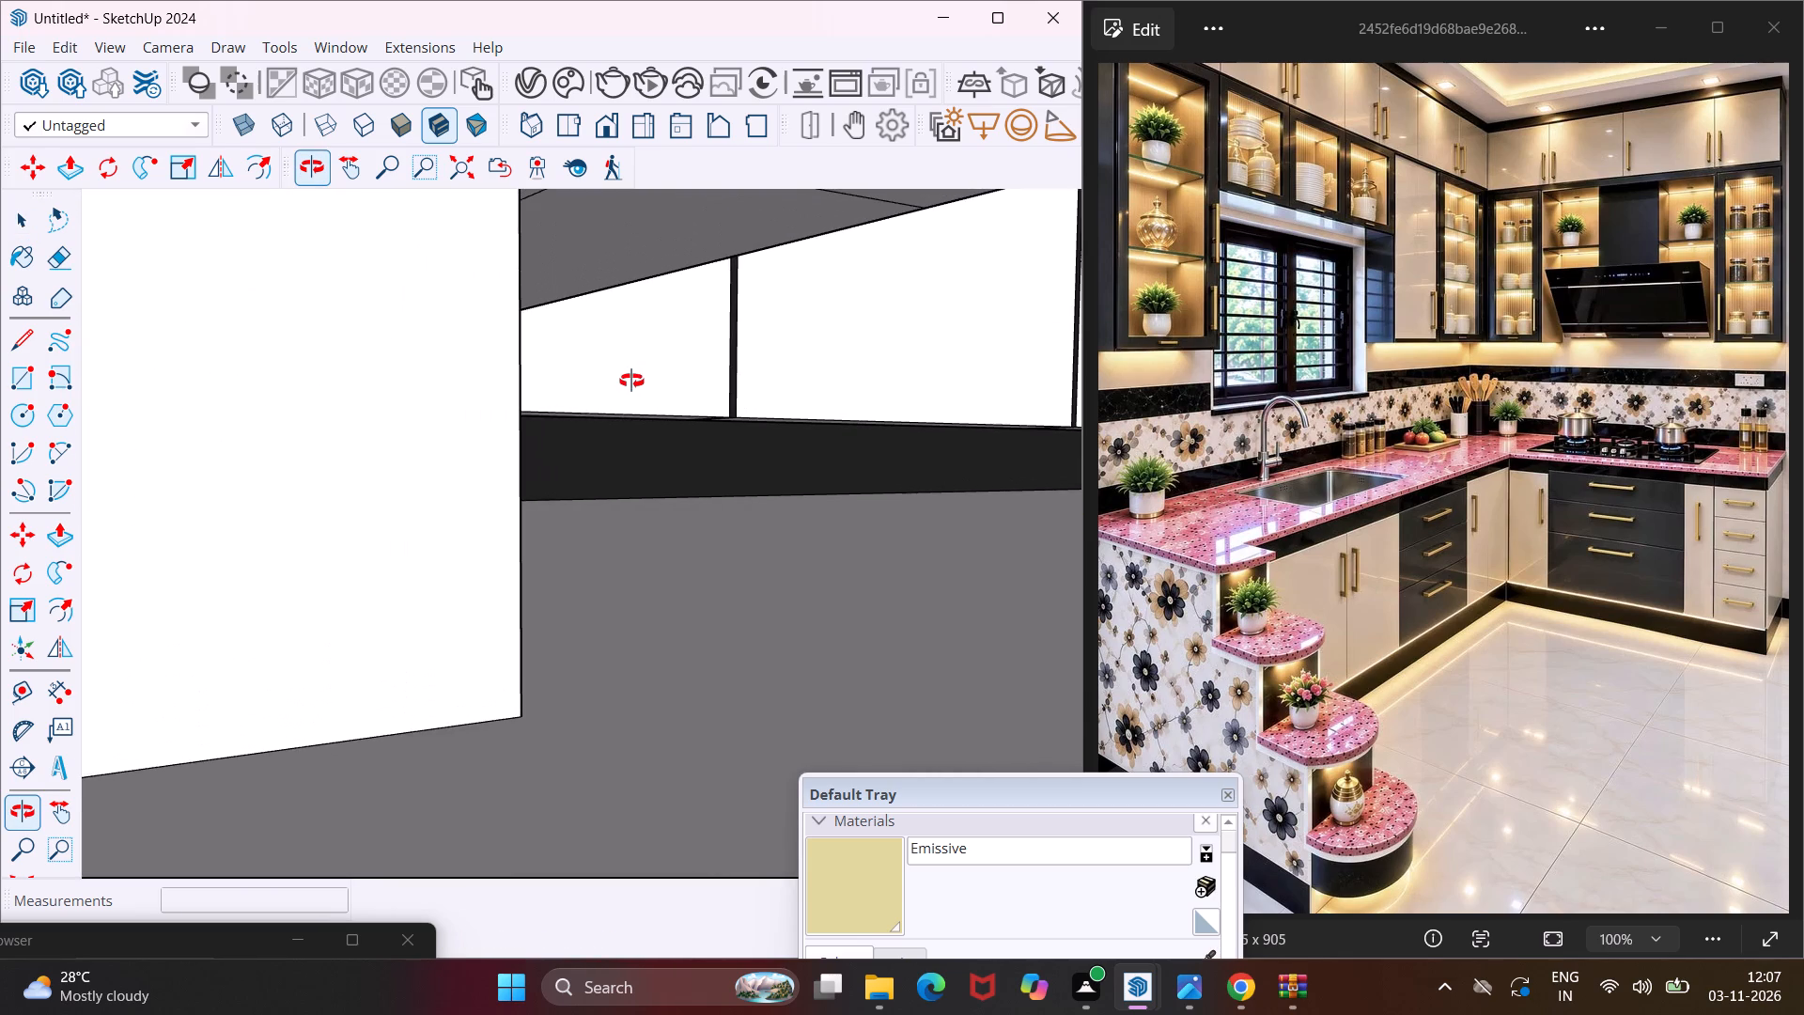
middle_click_drag(631, 381, 631, 387)
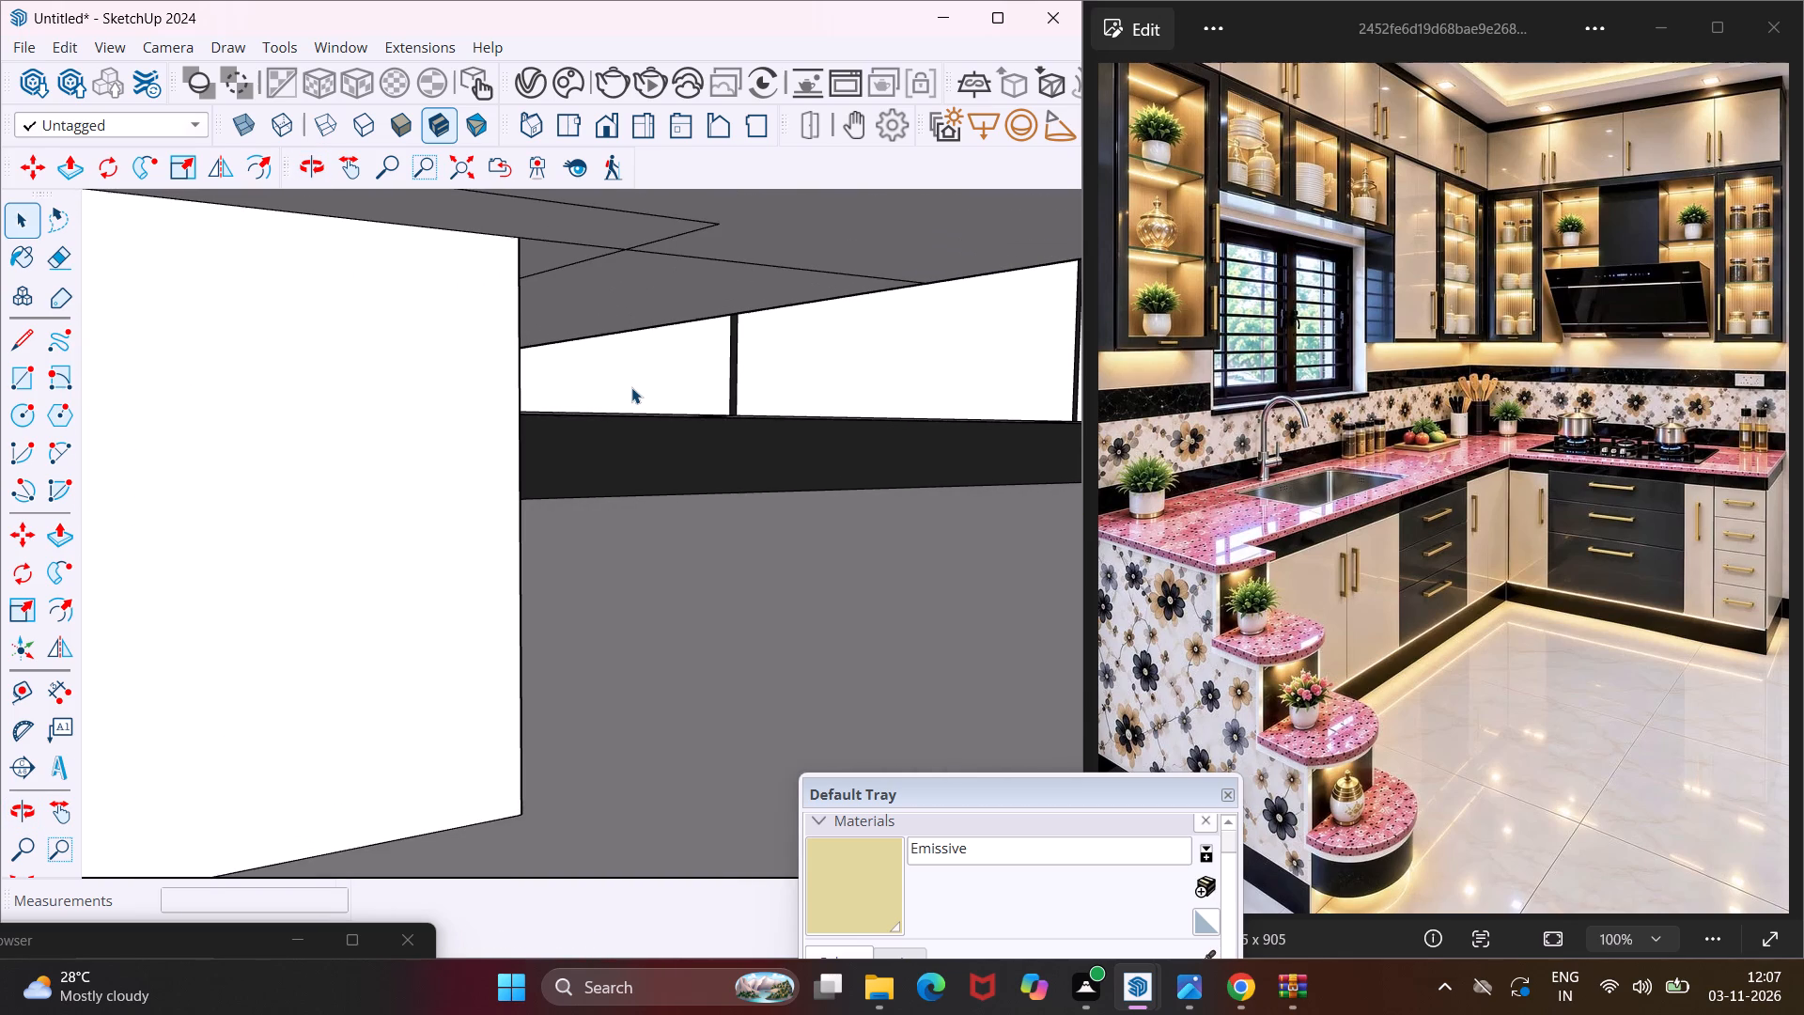
key("e")
left_click(574, 246)
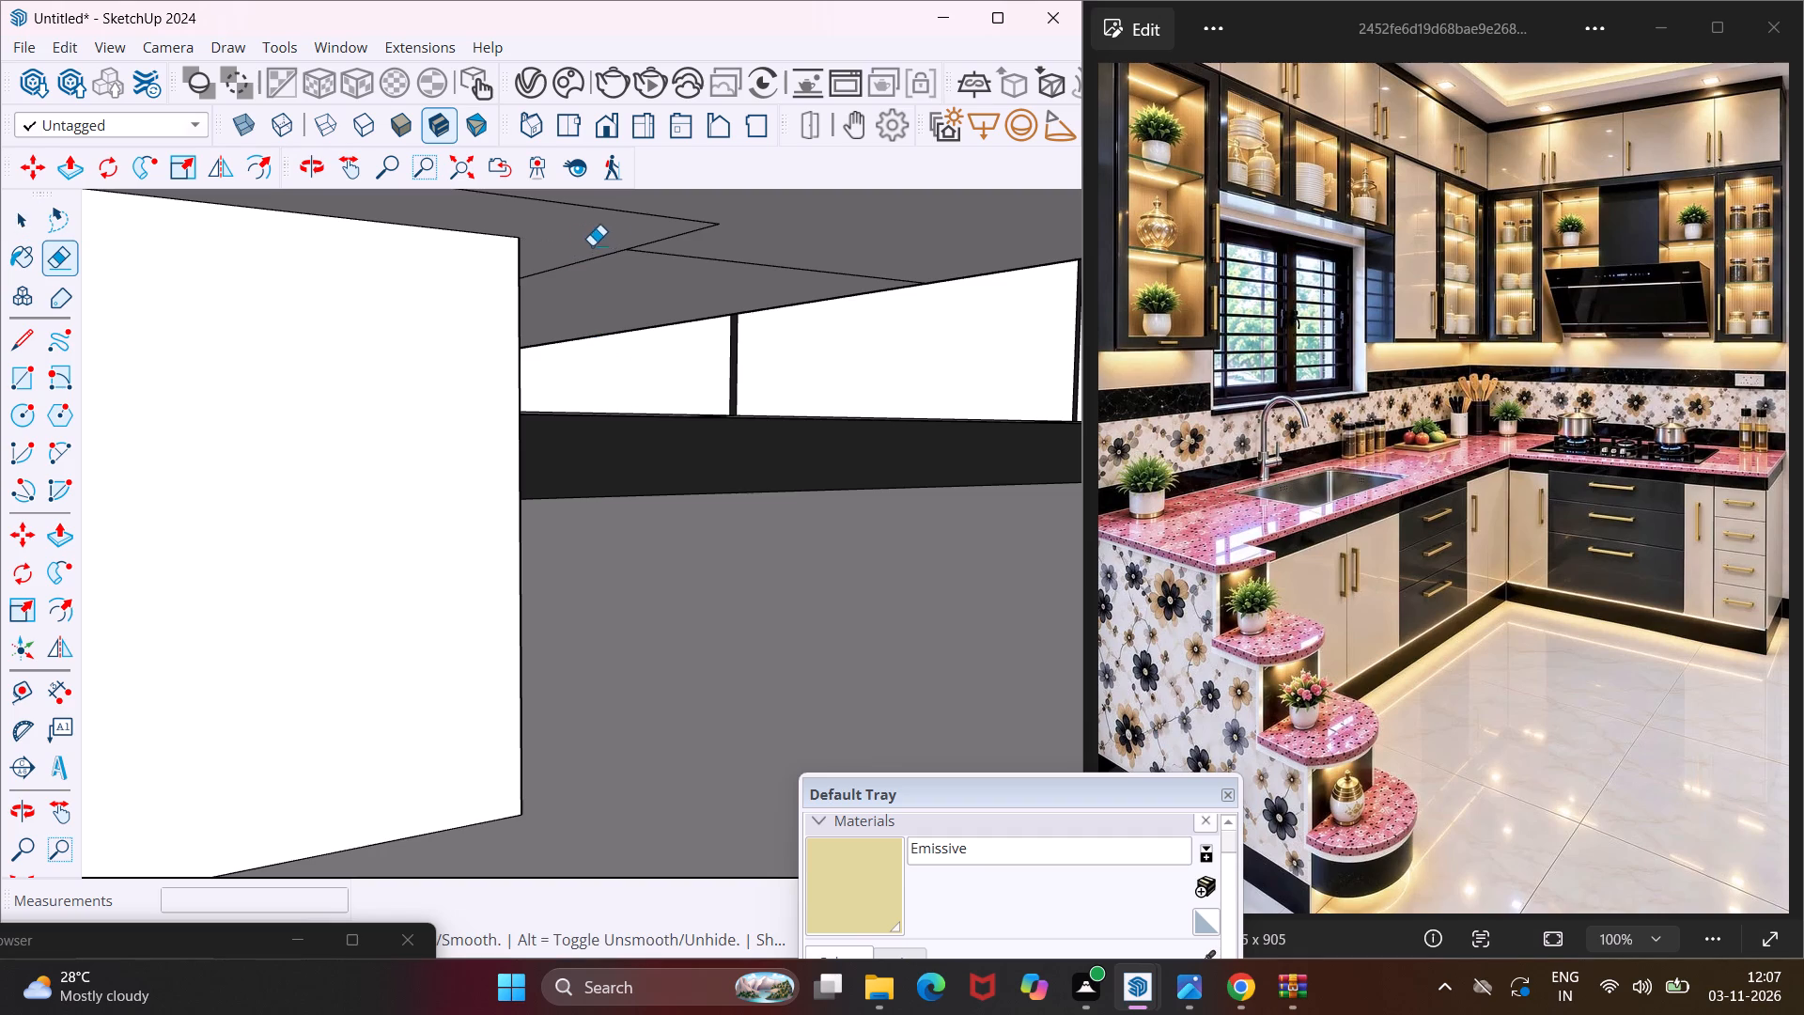
left_click(655, 256)
Erase the leftover seam segments and the overshooting line end where the stepped unit's plinth meets the sink-side plinth.
middle_click_drag(746, 258, 632, 258)
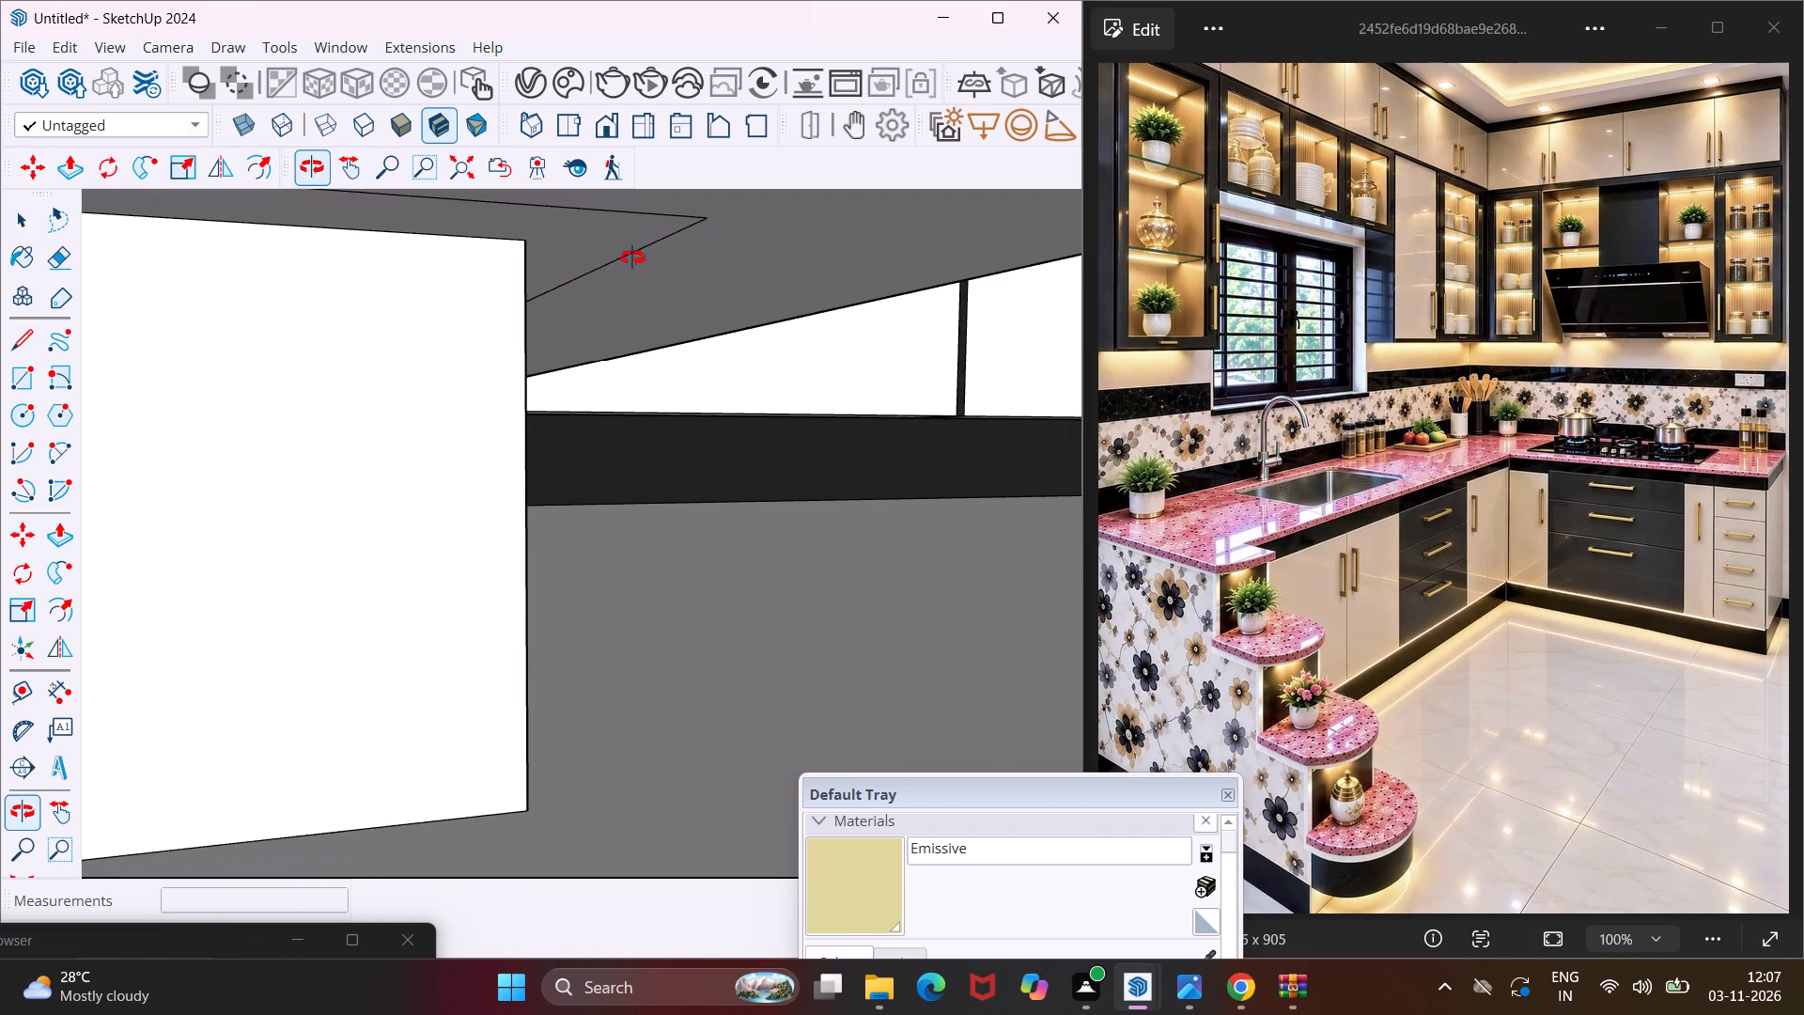
middle_click_drag(632, 258, 506, 271)
scroll(621, 366, "up", 8)
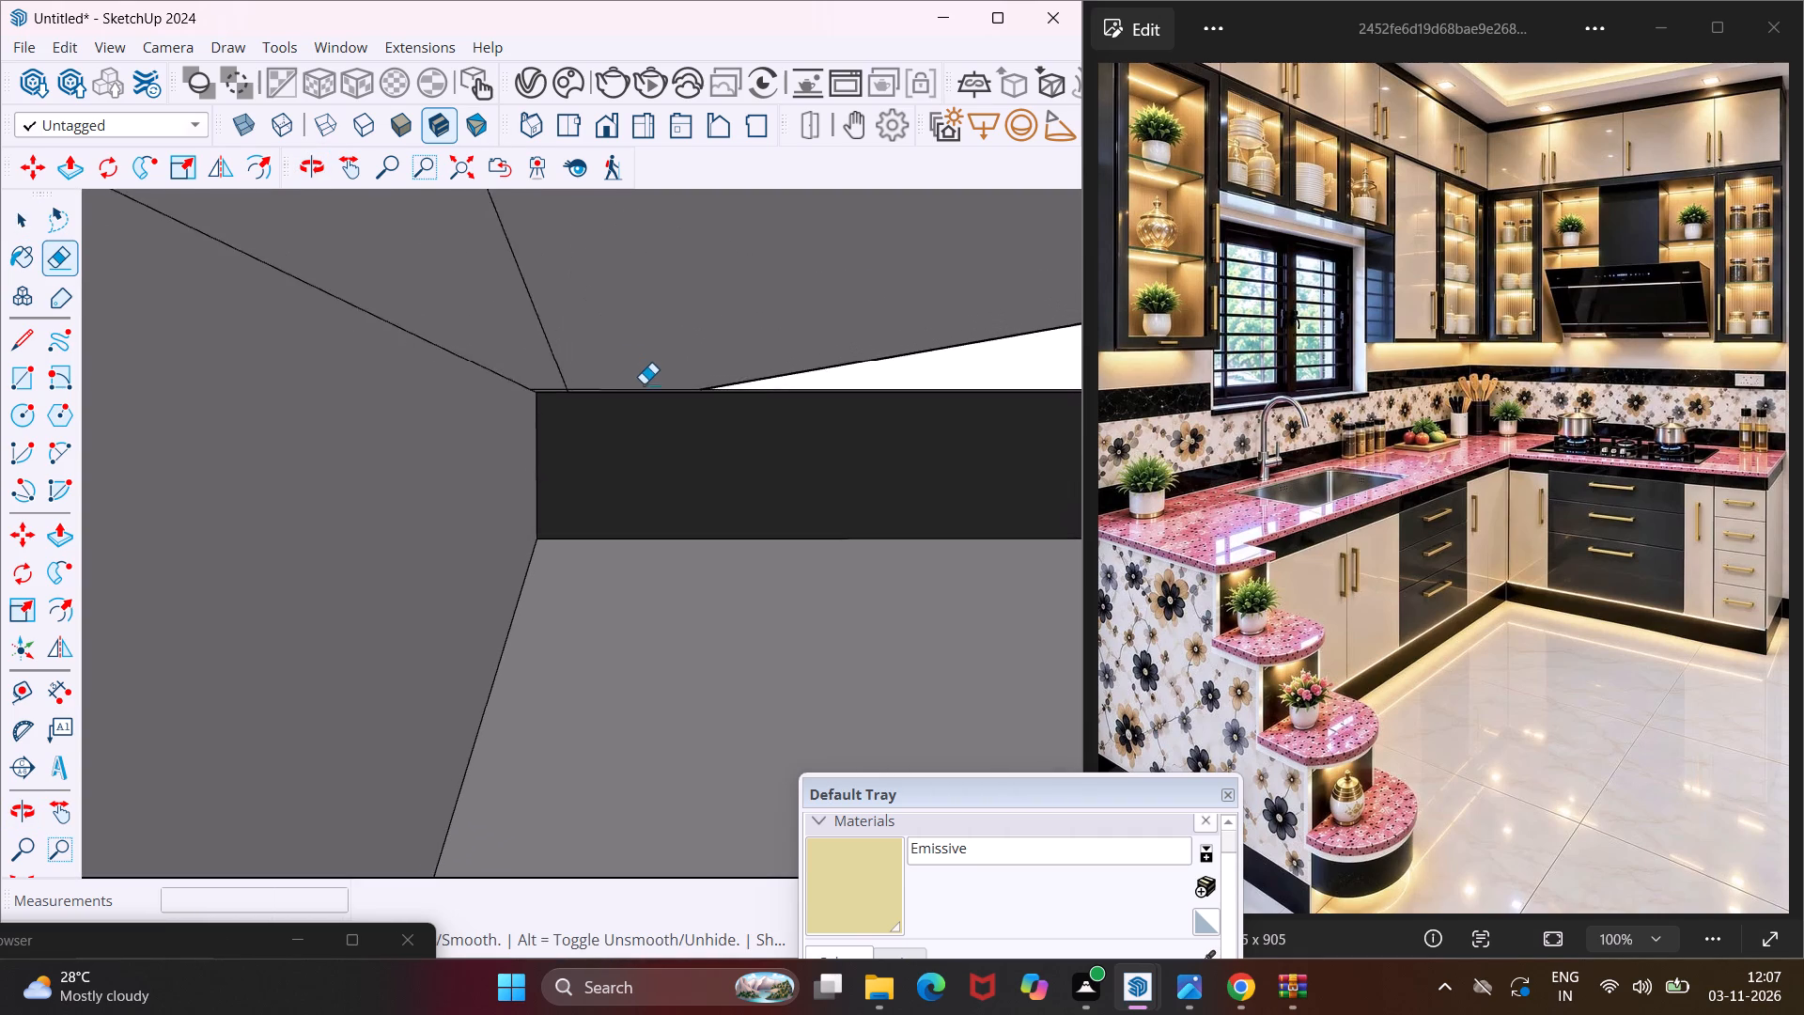
scroll(644, 383, "up", 4)
middle_click_drag(644, 383, 641, 365)
scroll(619, 387, "up", 3)
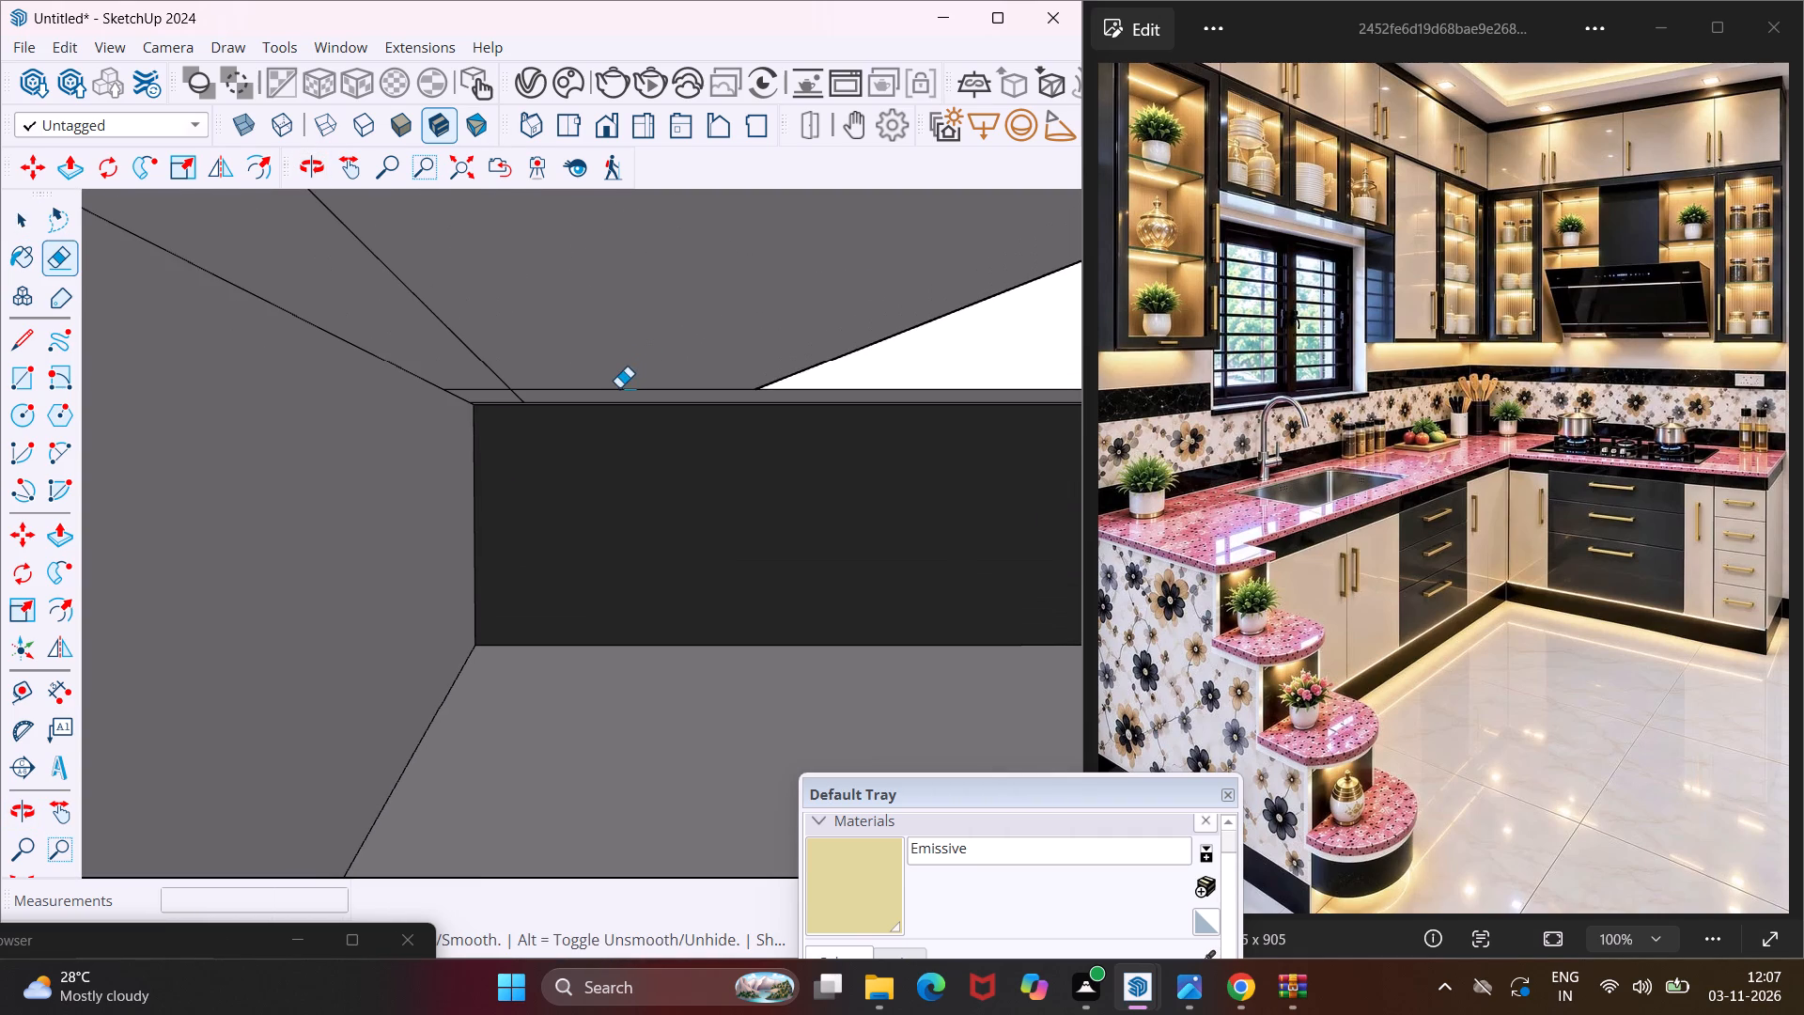
left_click(619, 387)
left_click(475, 384)
left_click(478, 385)
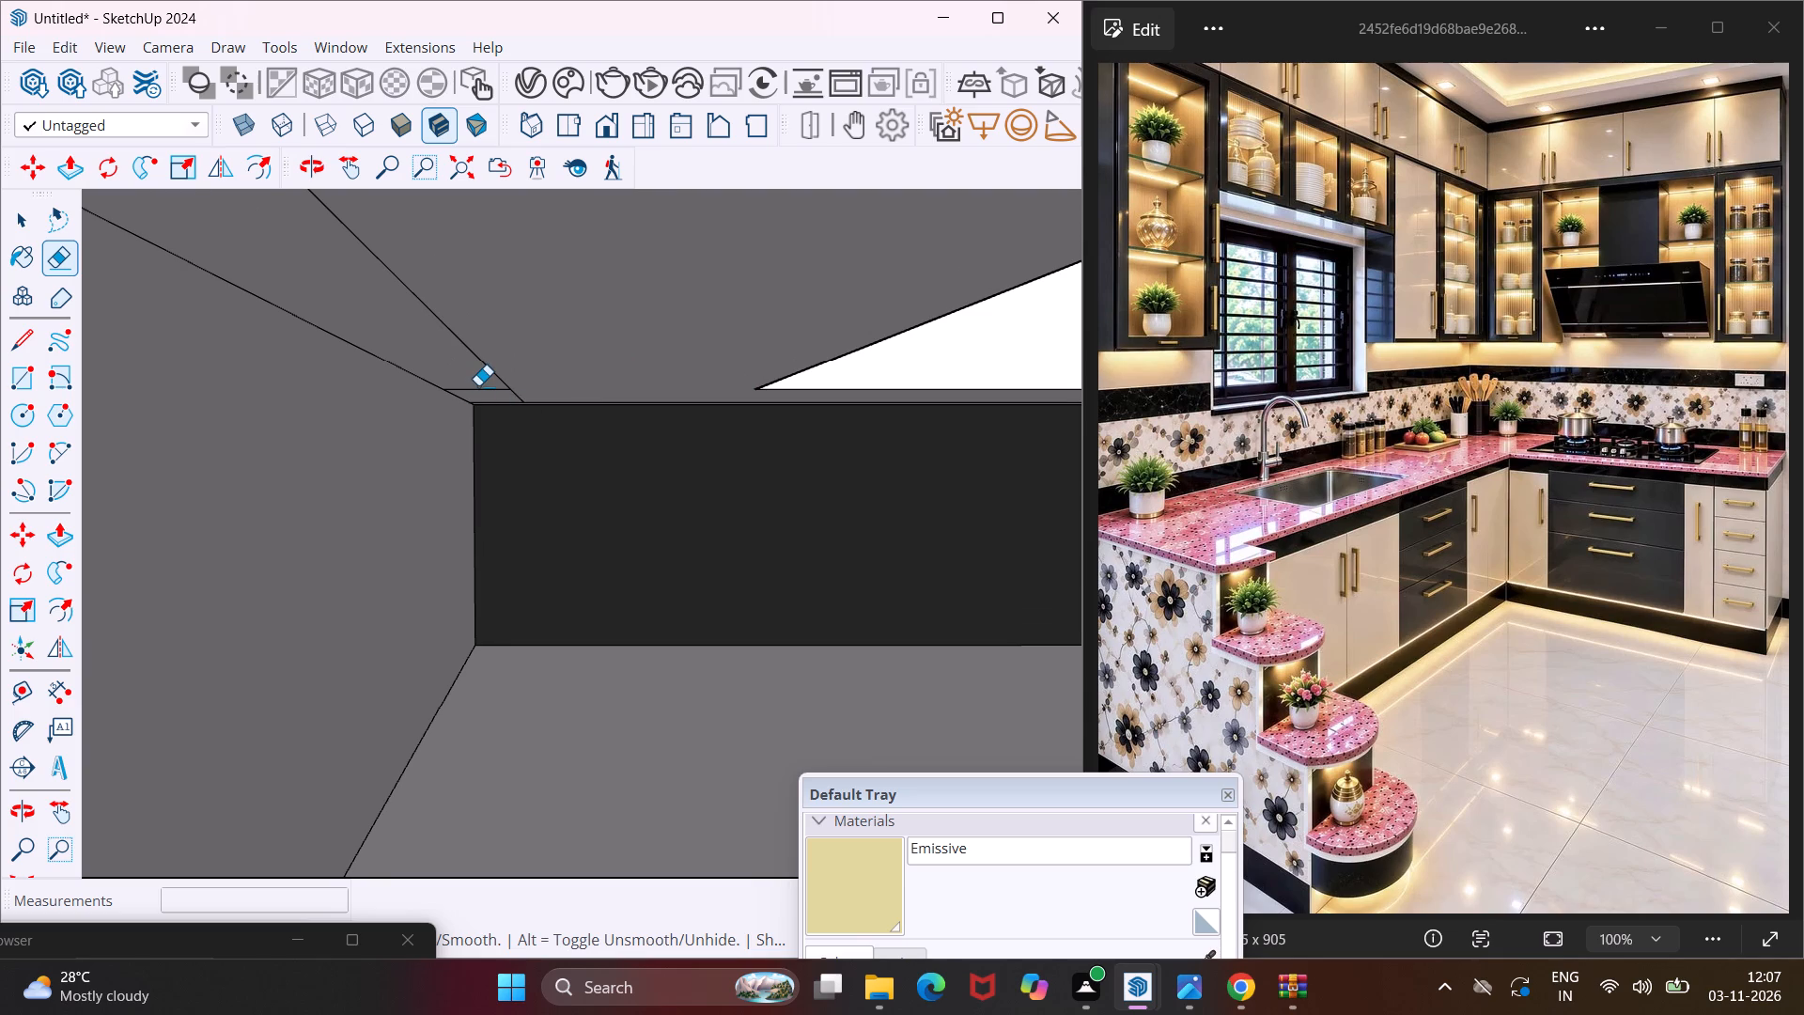
left_click(480, 387)
middle_click_drag(480, 387, 477, 374)
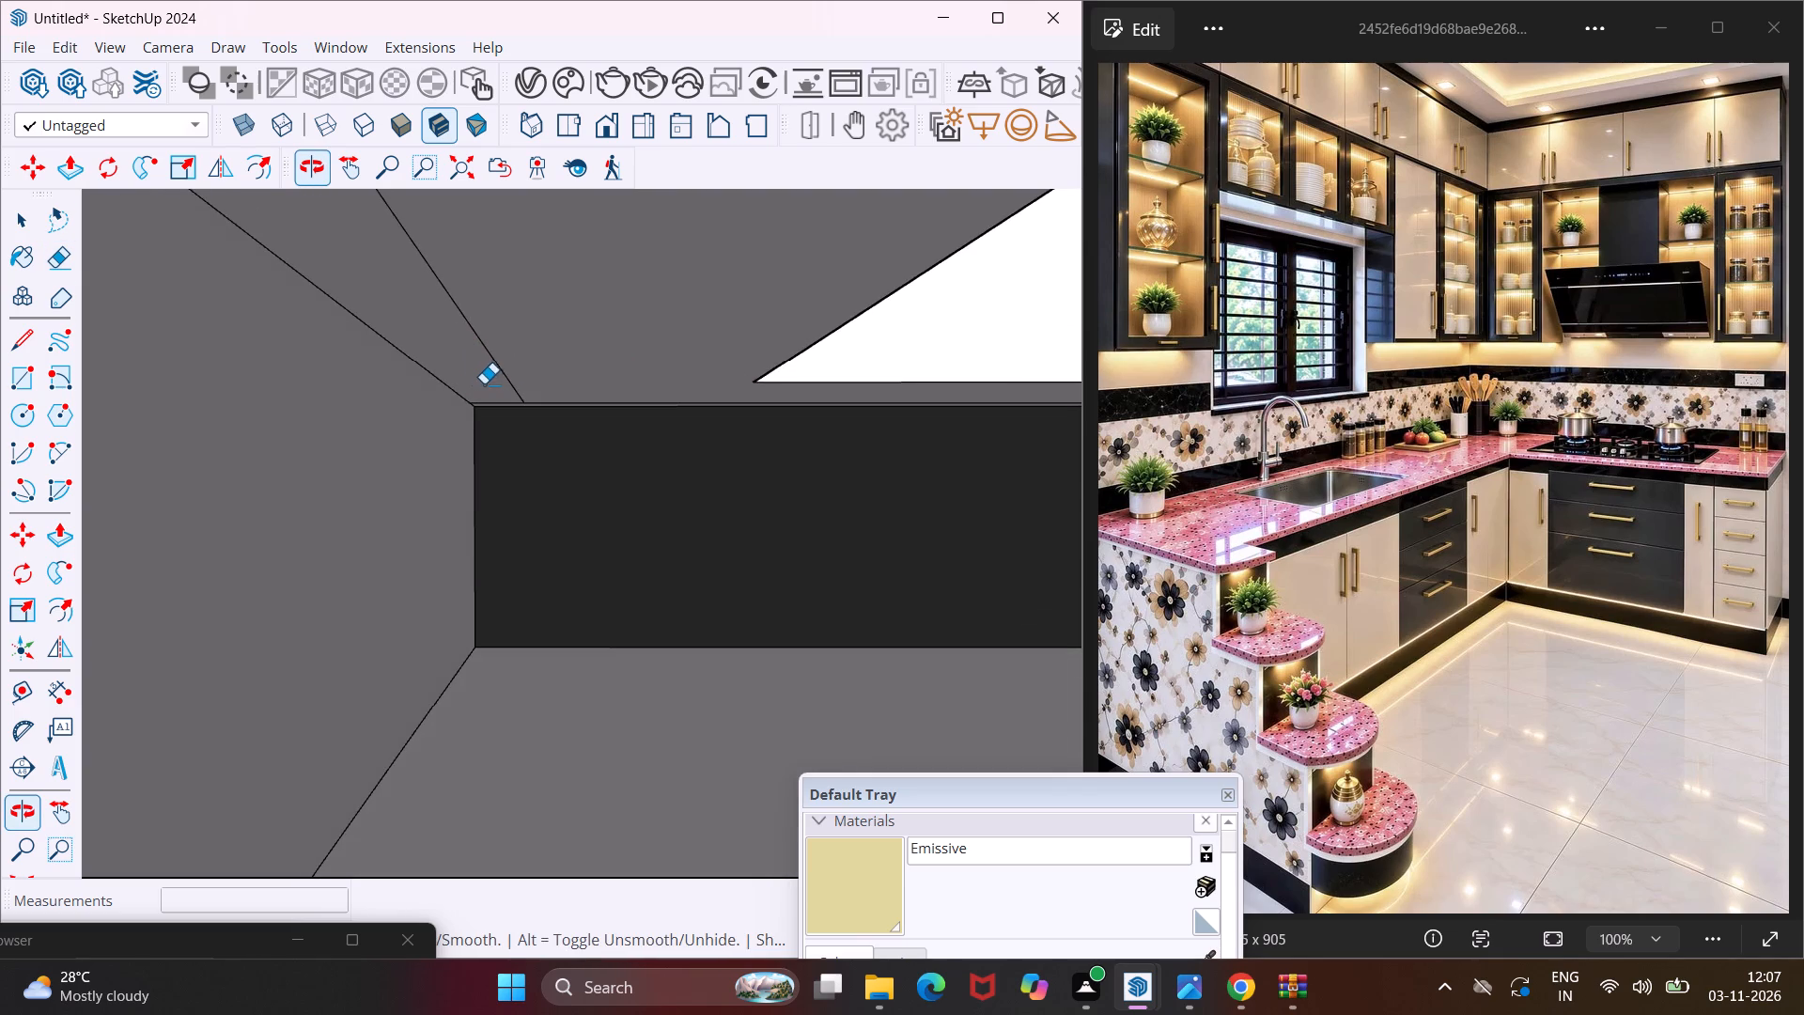
scroll(484, 383, "up", 9)
left_click(509, 414)
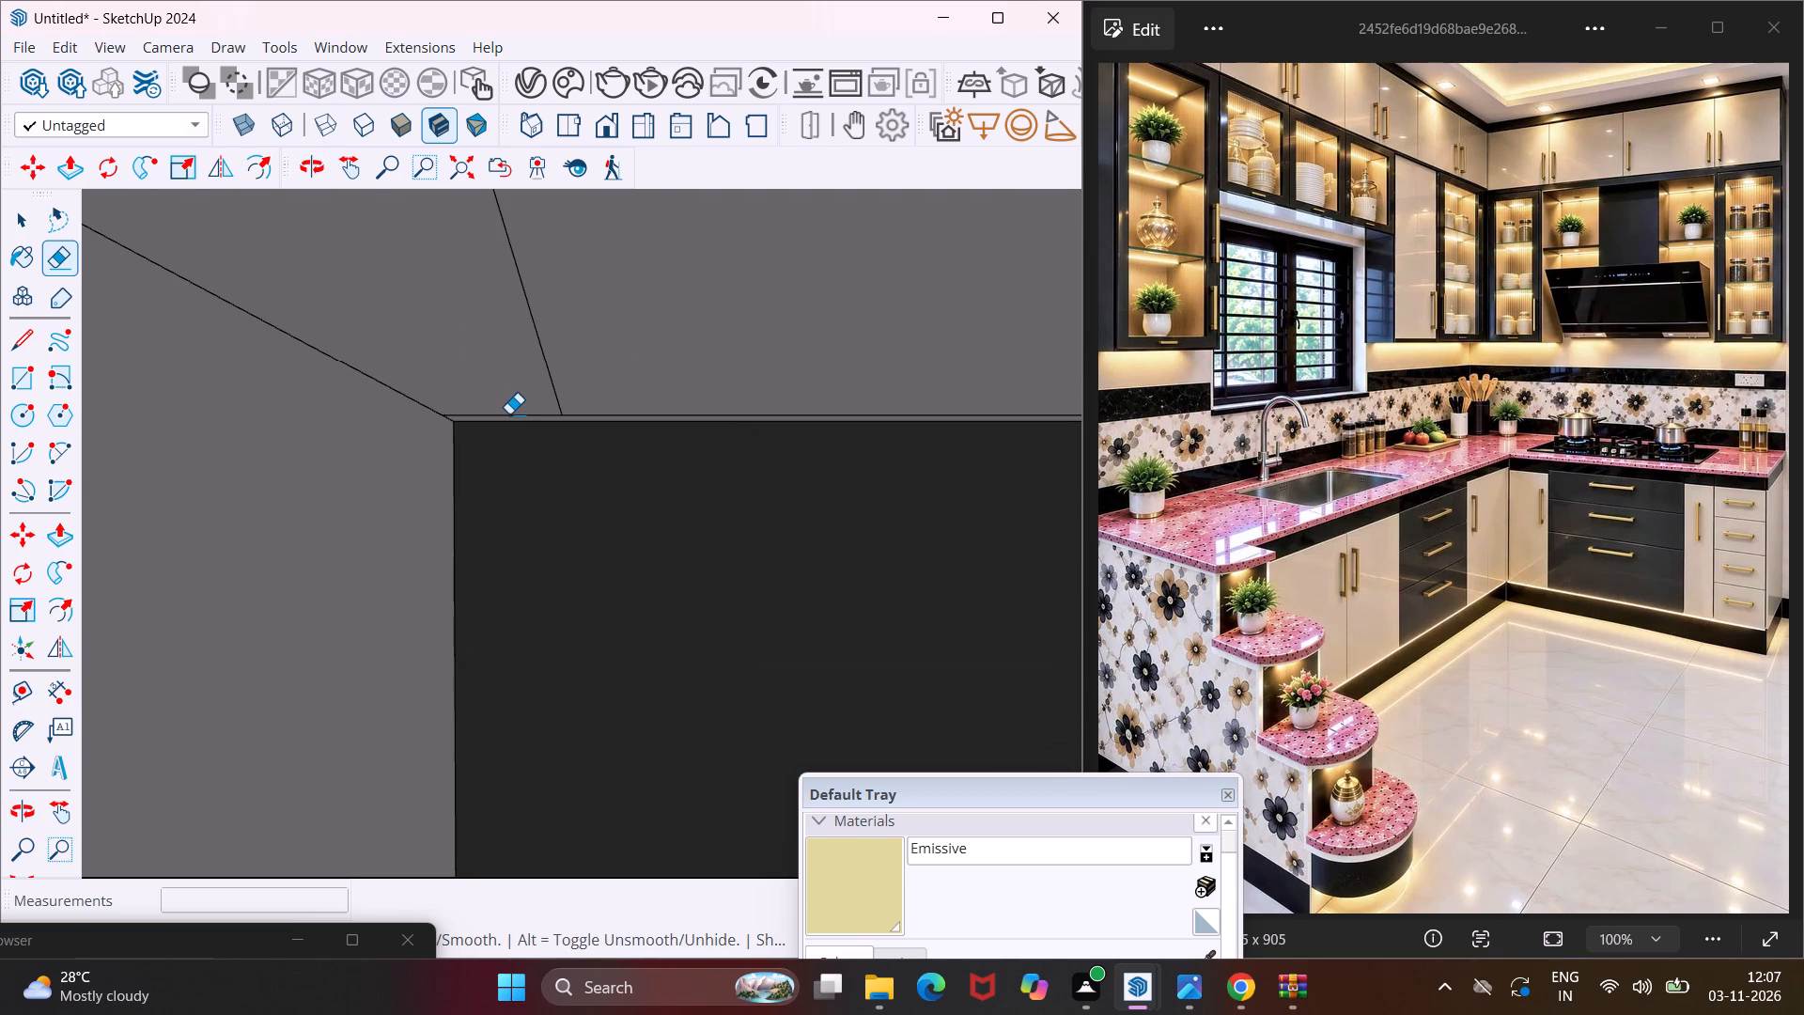
left_click(509, 414)
left_click(513, 415)
Erase the first pair of cross seams on the sink-side cabinets' underside, on both sides of the plinth line.
middle_click_drag(504, 406, 462, 393)
scroll(459, 393, "down", 3)
middle_click_drag(621, 409, 593, 397)
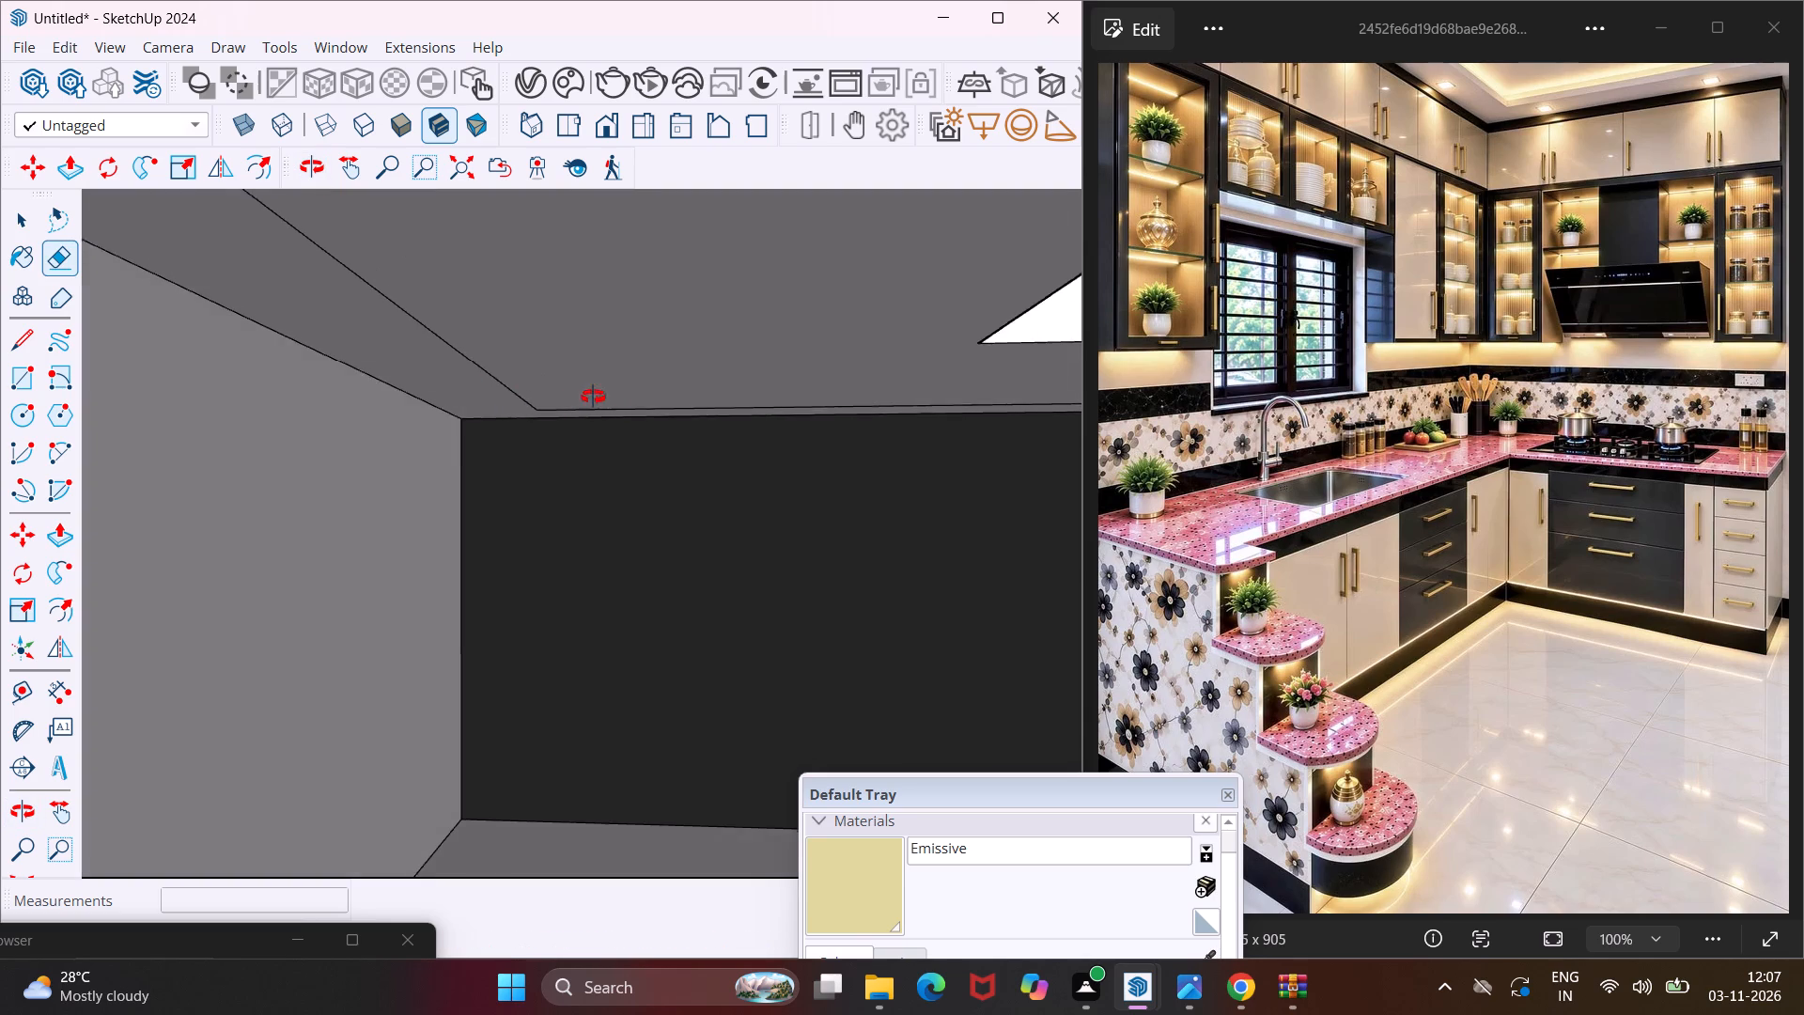
middle_click_drag(593, 397, 263, 390)
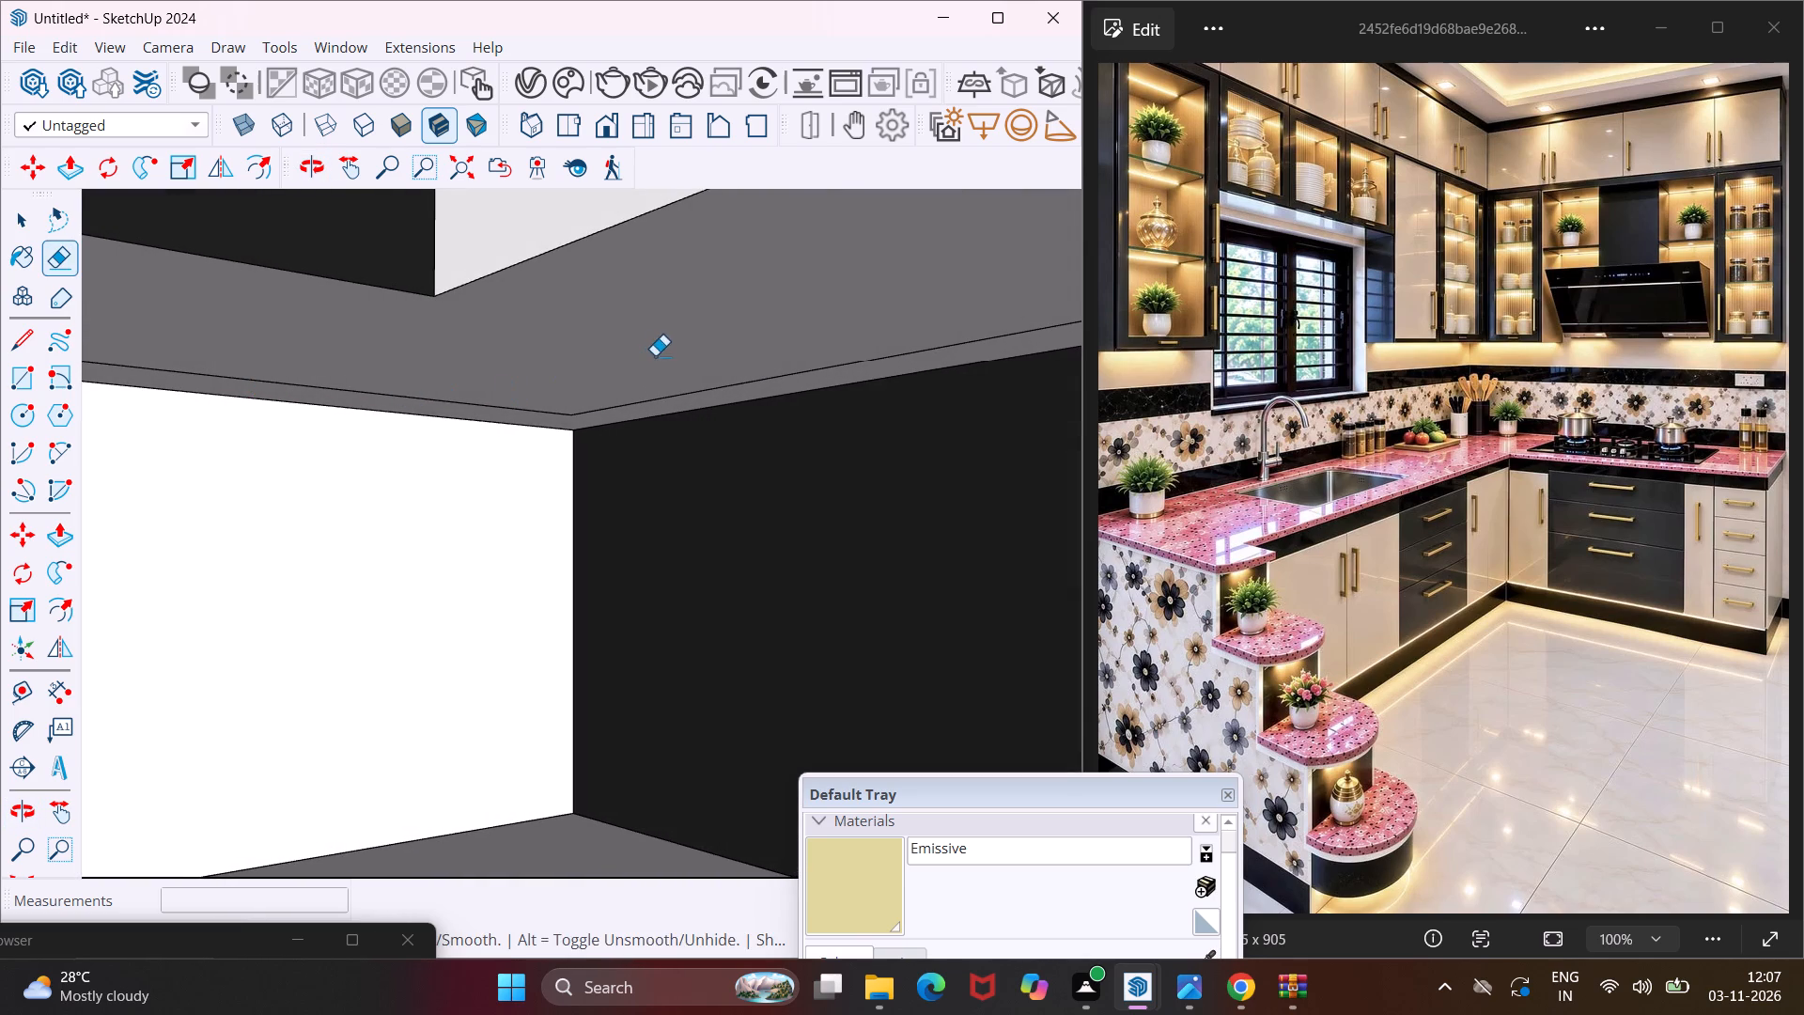
middle_click_drag(651, 351, 532, 343)
scroll(520, 340, "down", 3)
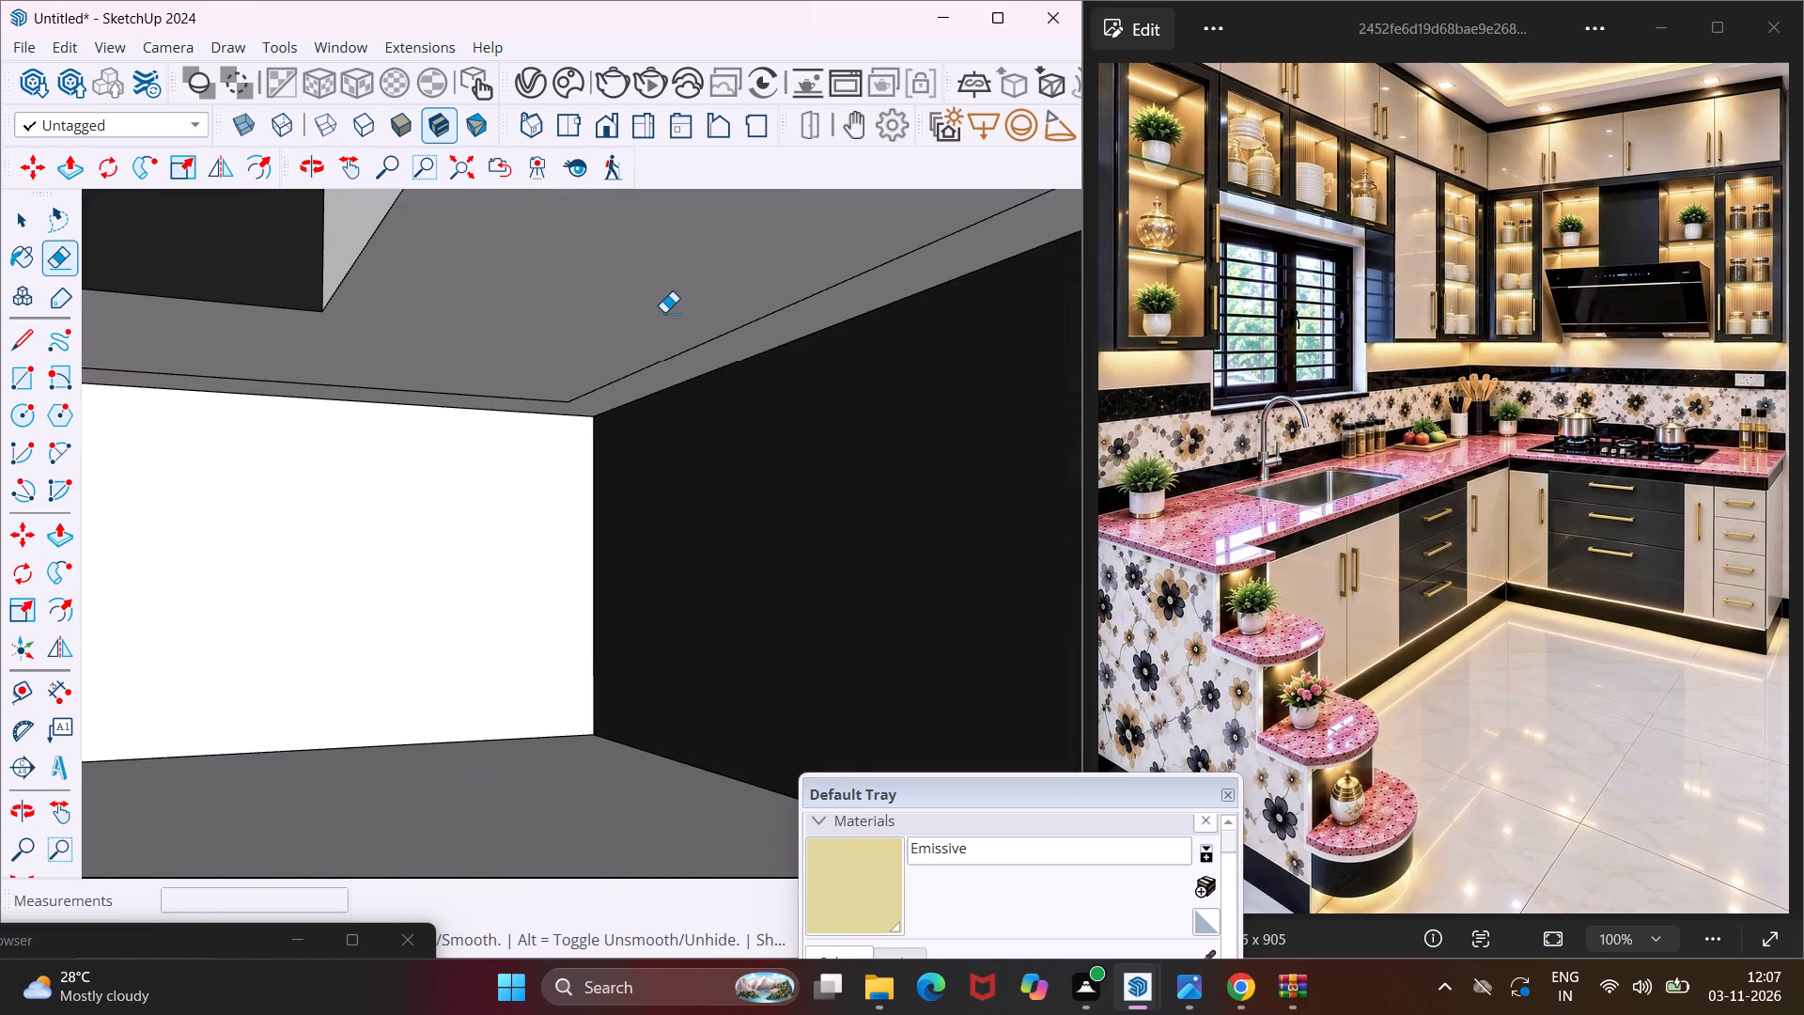
middle_click_drag(578, 329, 525, 372)
scroll(523, 372, "down", 3)
scroll(635, 360, "down", 3)
middle_click_drag(667, 346, 577, 360)
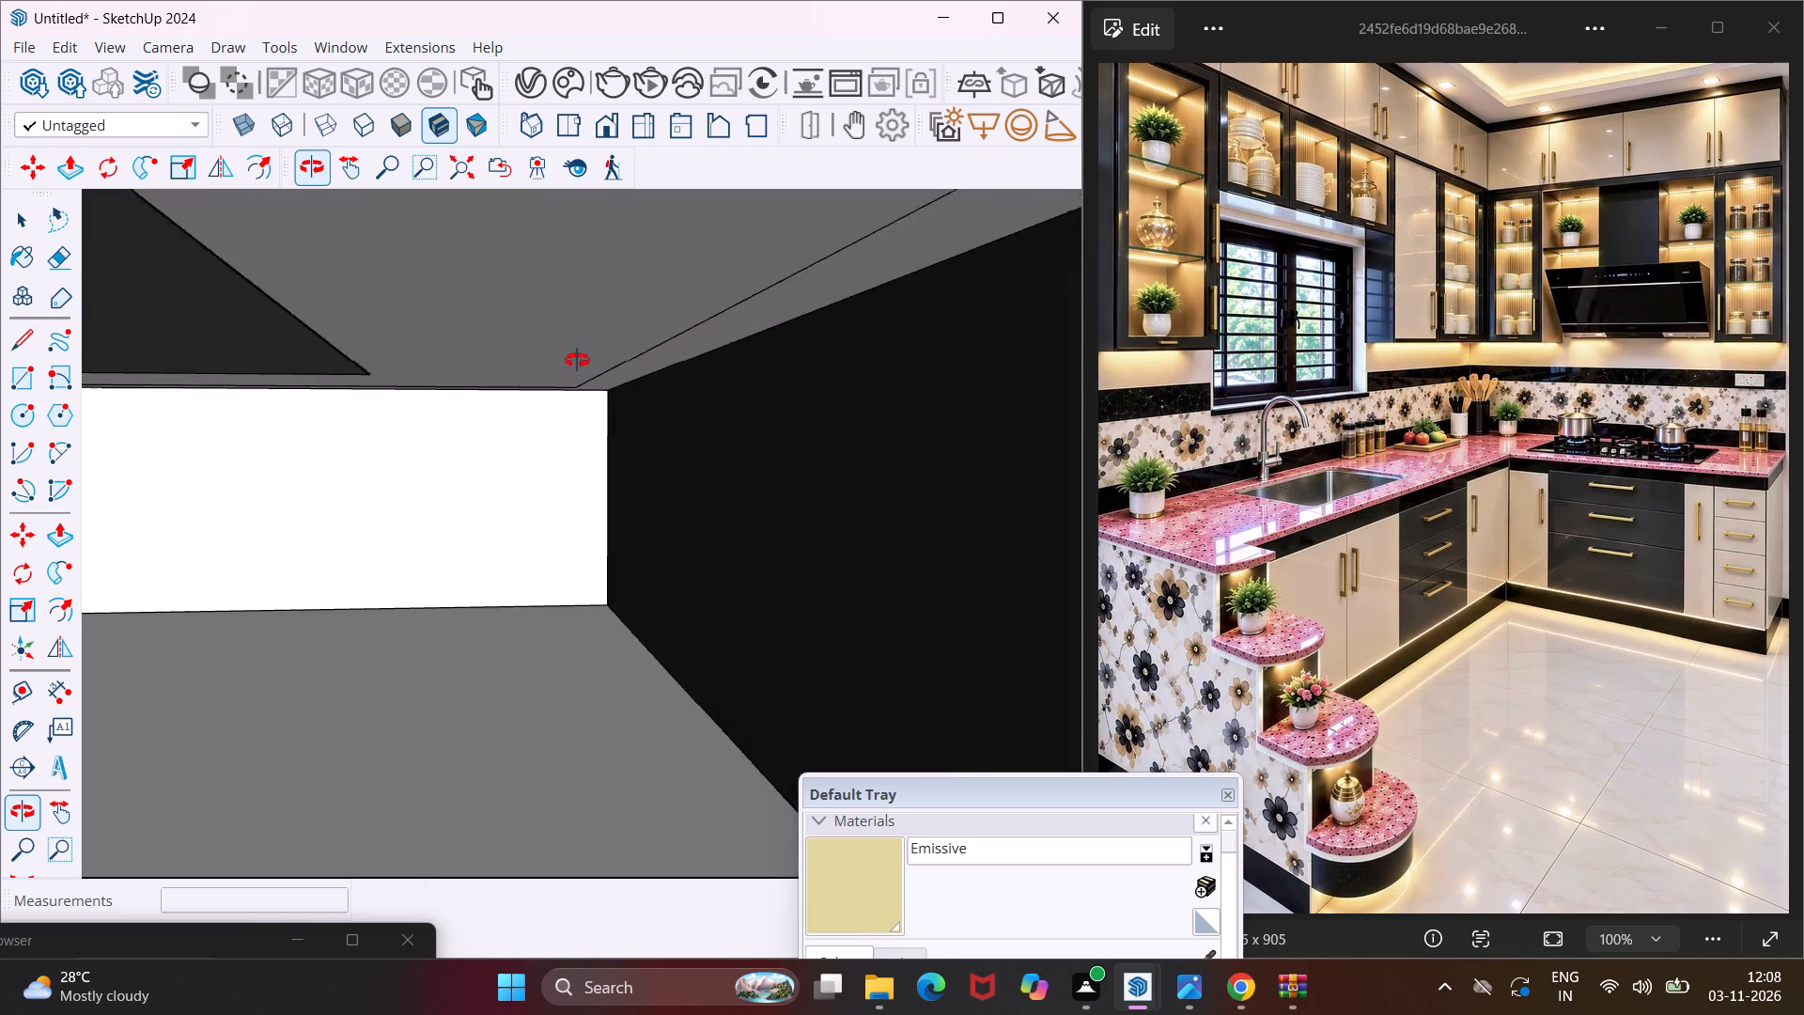
middle_click_drag(577, 360, 569, 361)
scroll(563, 360, "down", 14)
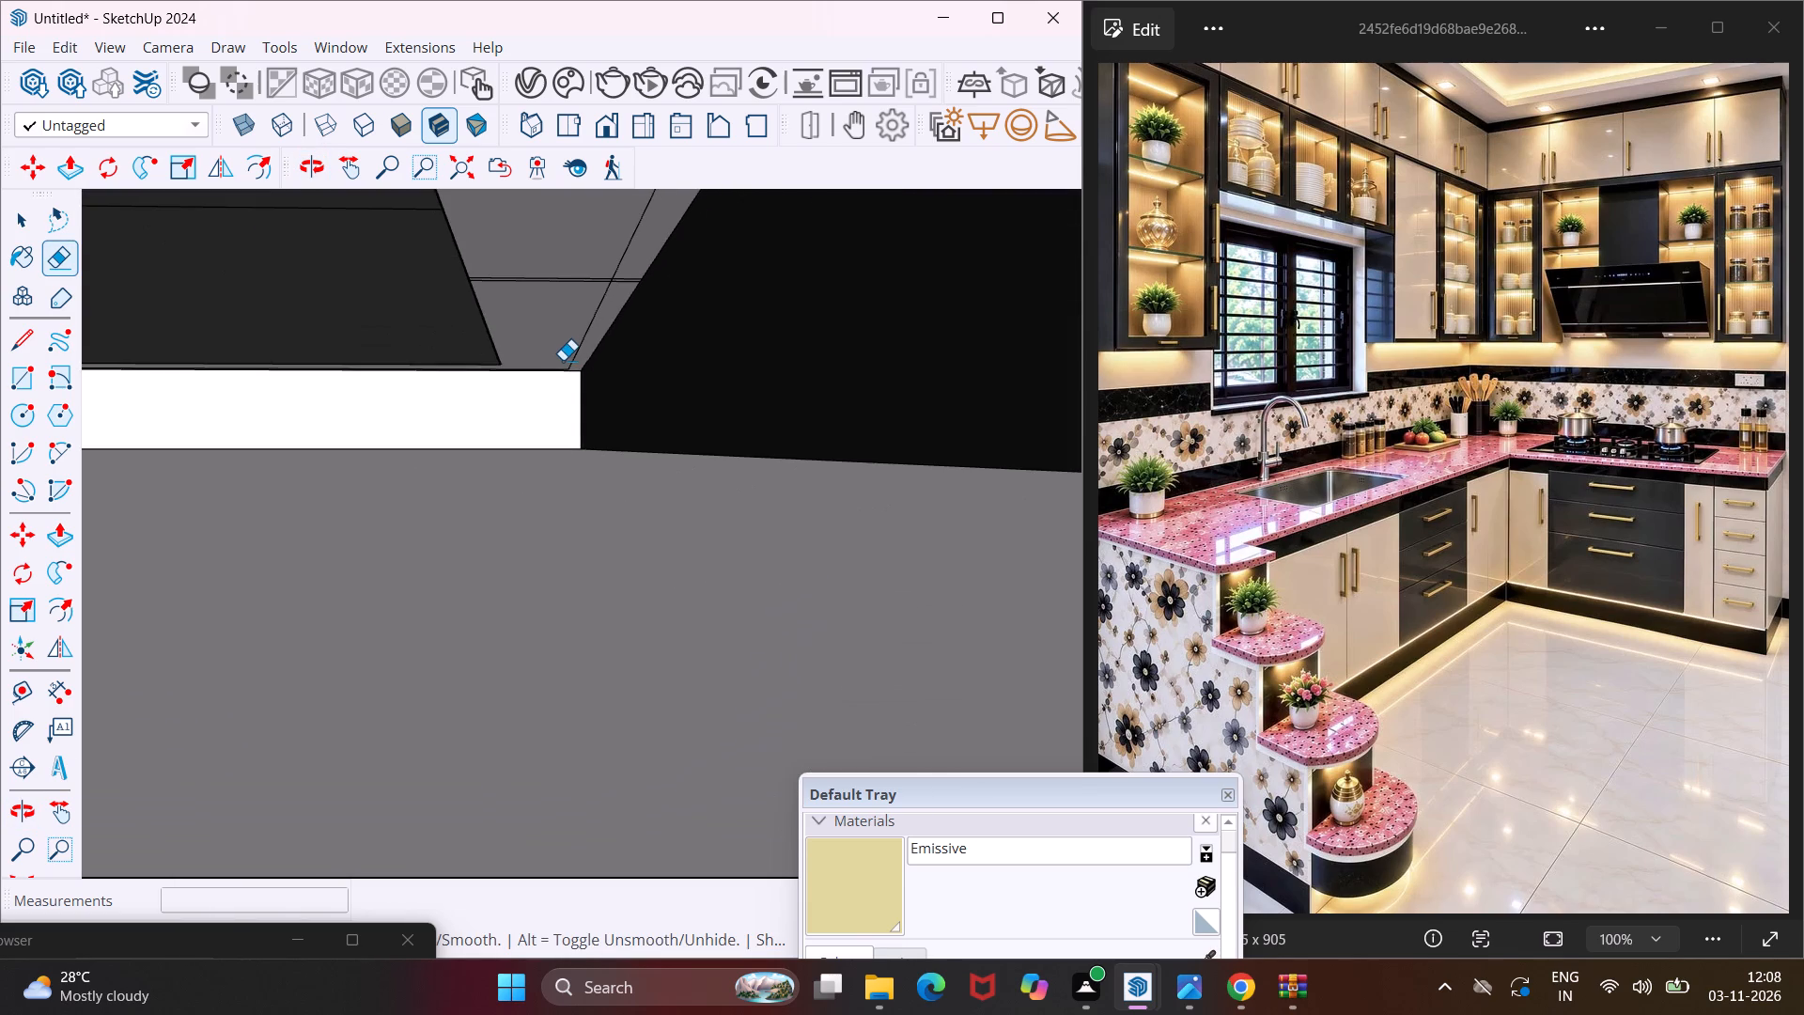
scroll(574, 284, "up", 4)
left_click(581, 267)
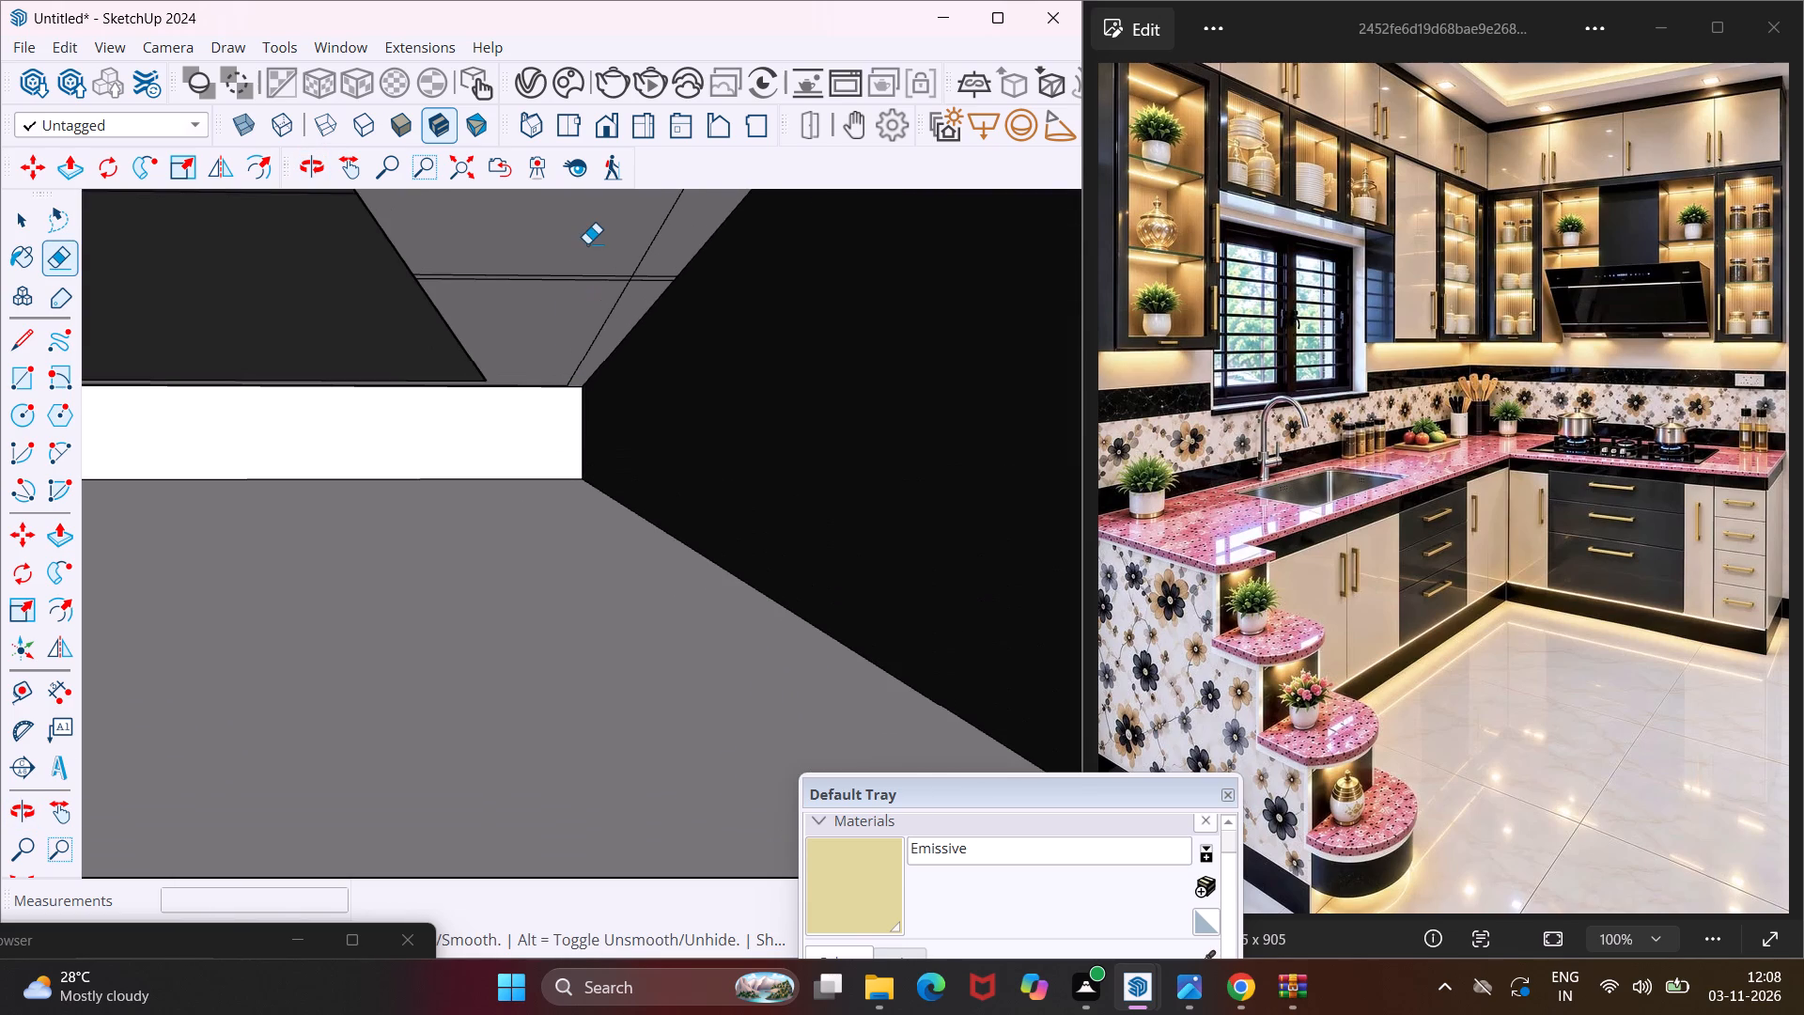
left_click_drag(587, 243, 580, 288)
left_click(640, 292)
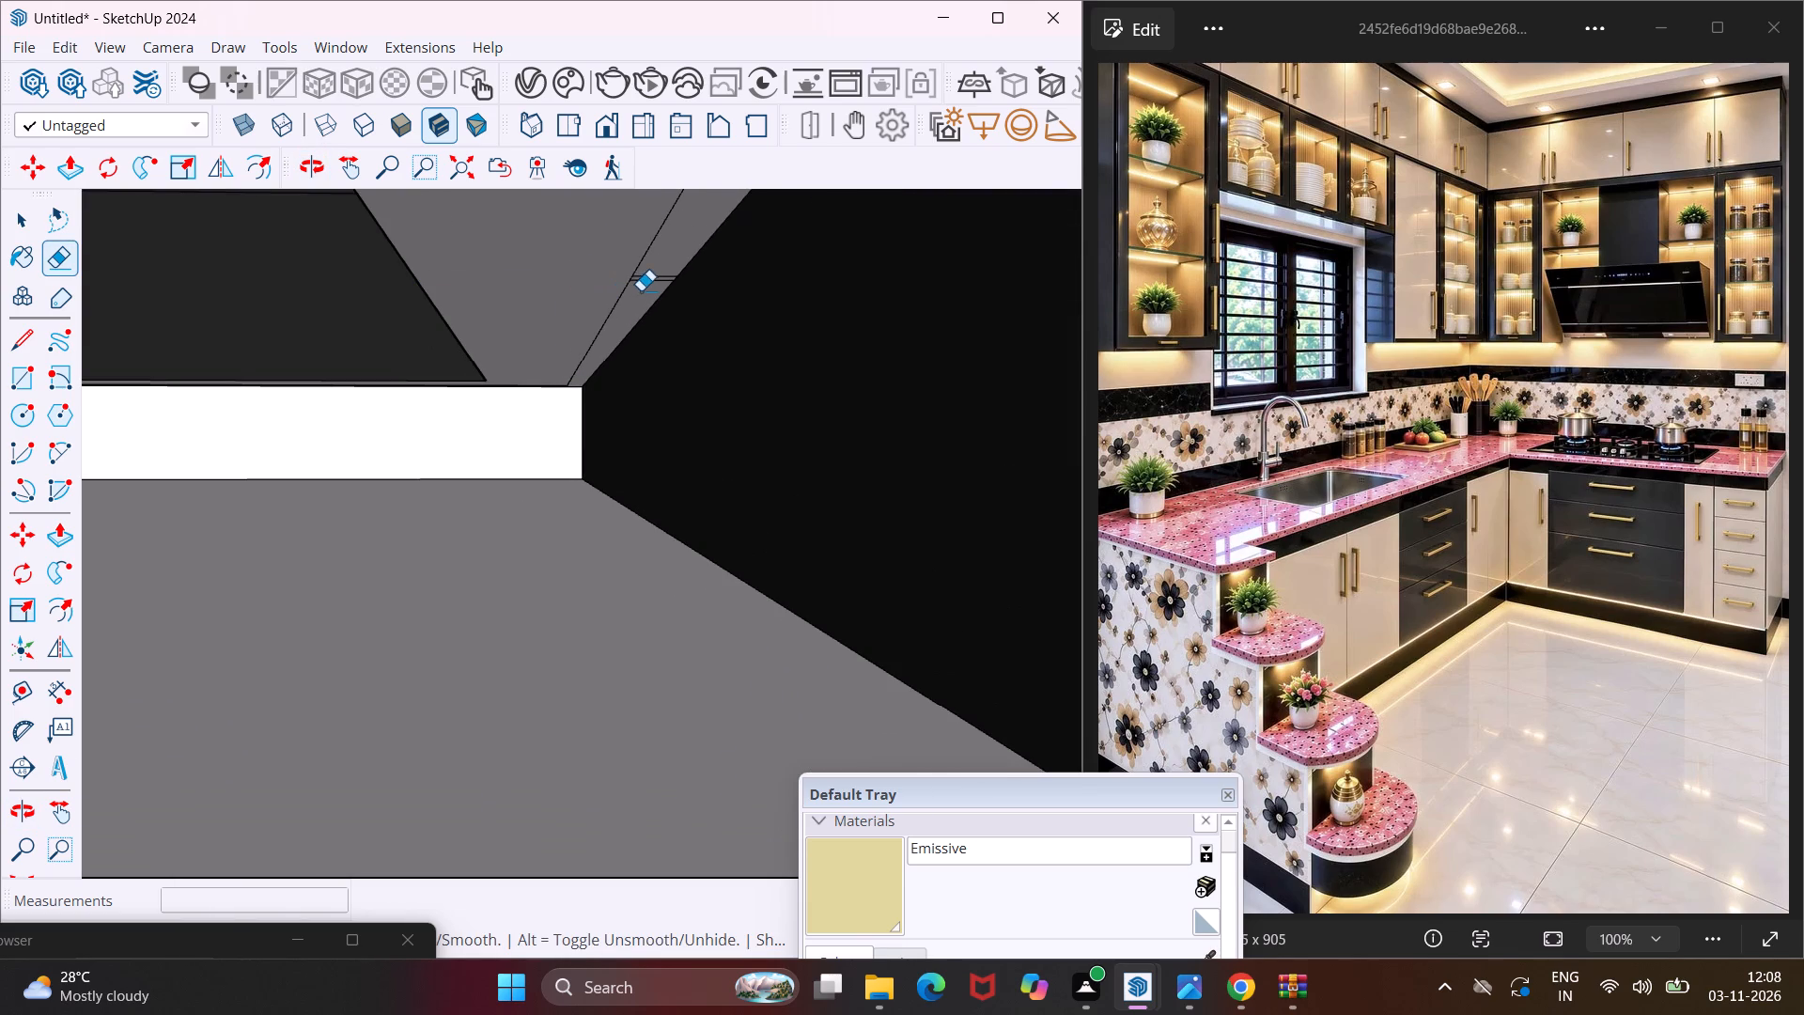
left_click_drag(652, 269, 648, 279)
Erase the next pair of short cross seams between the plinth and its offset line under the sink-side cabinets.
middle_click_drag(596, 273, 596, 294)
scroll(593, 294, "down", 3)
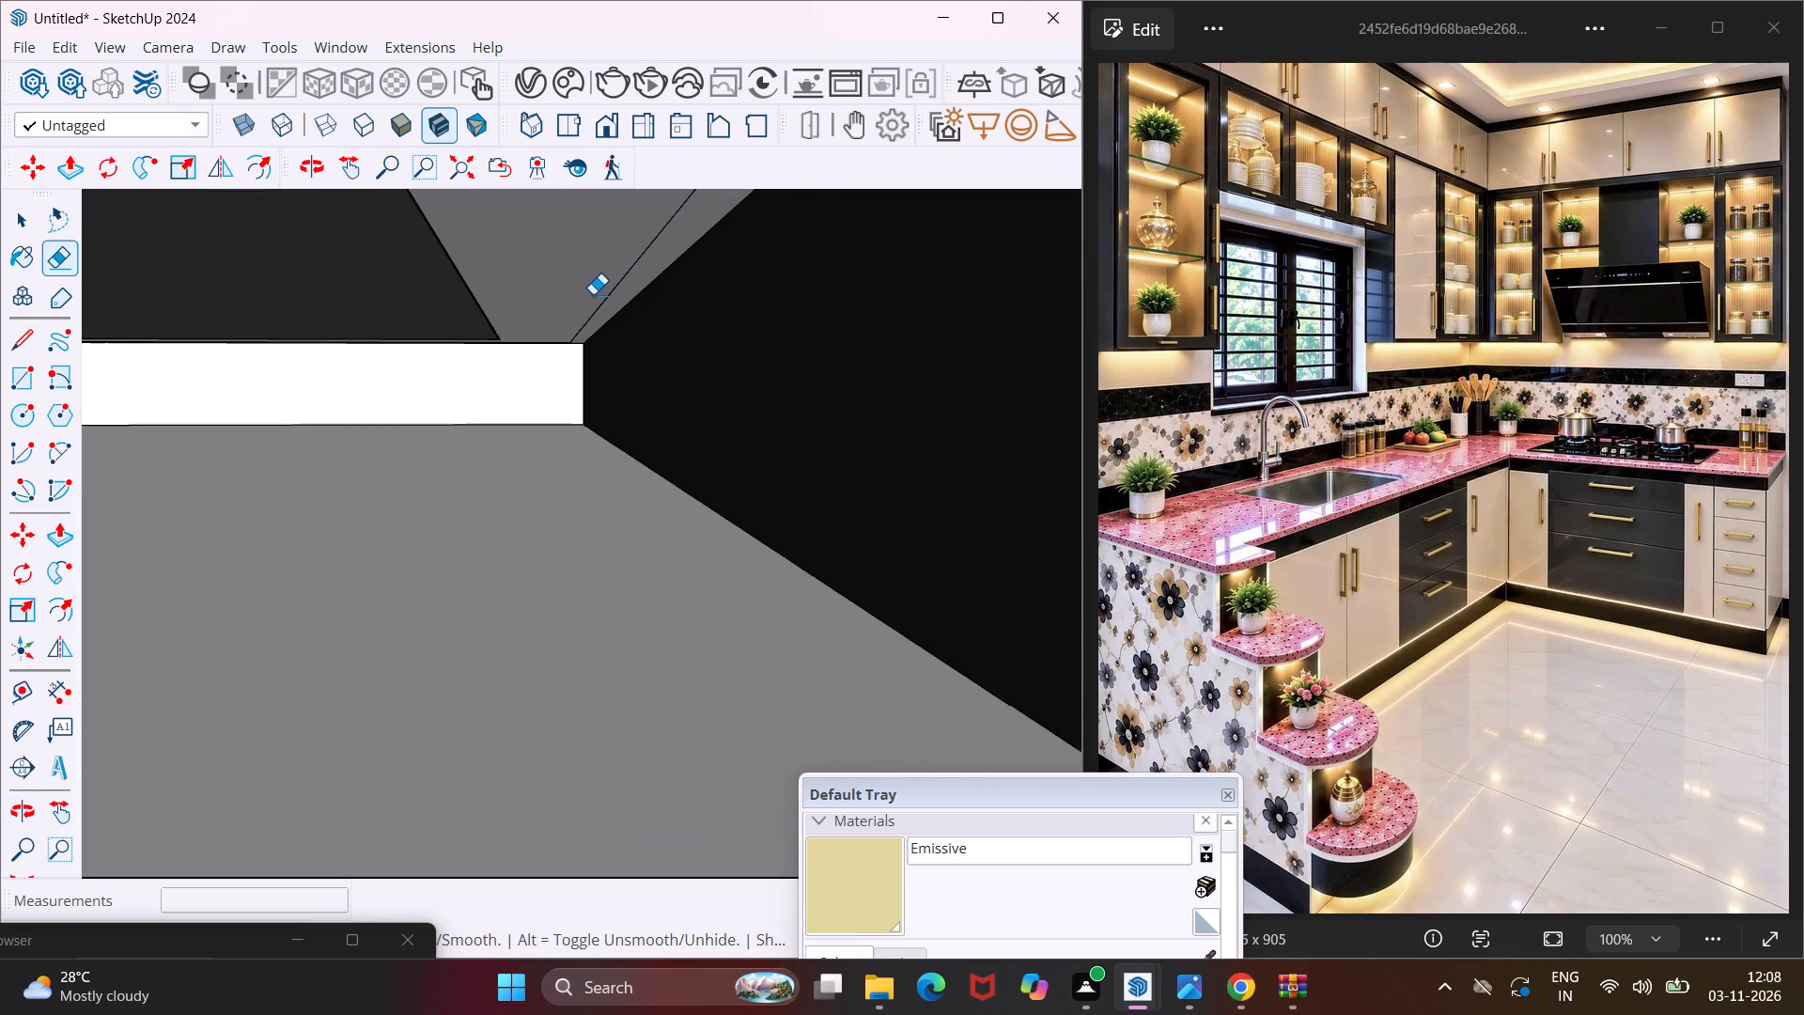
scroll(593, 287, "down", 4)
middle_click_drag(596, 254, 590, 292)
left_click(599, 243)
left_click(599, 236)
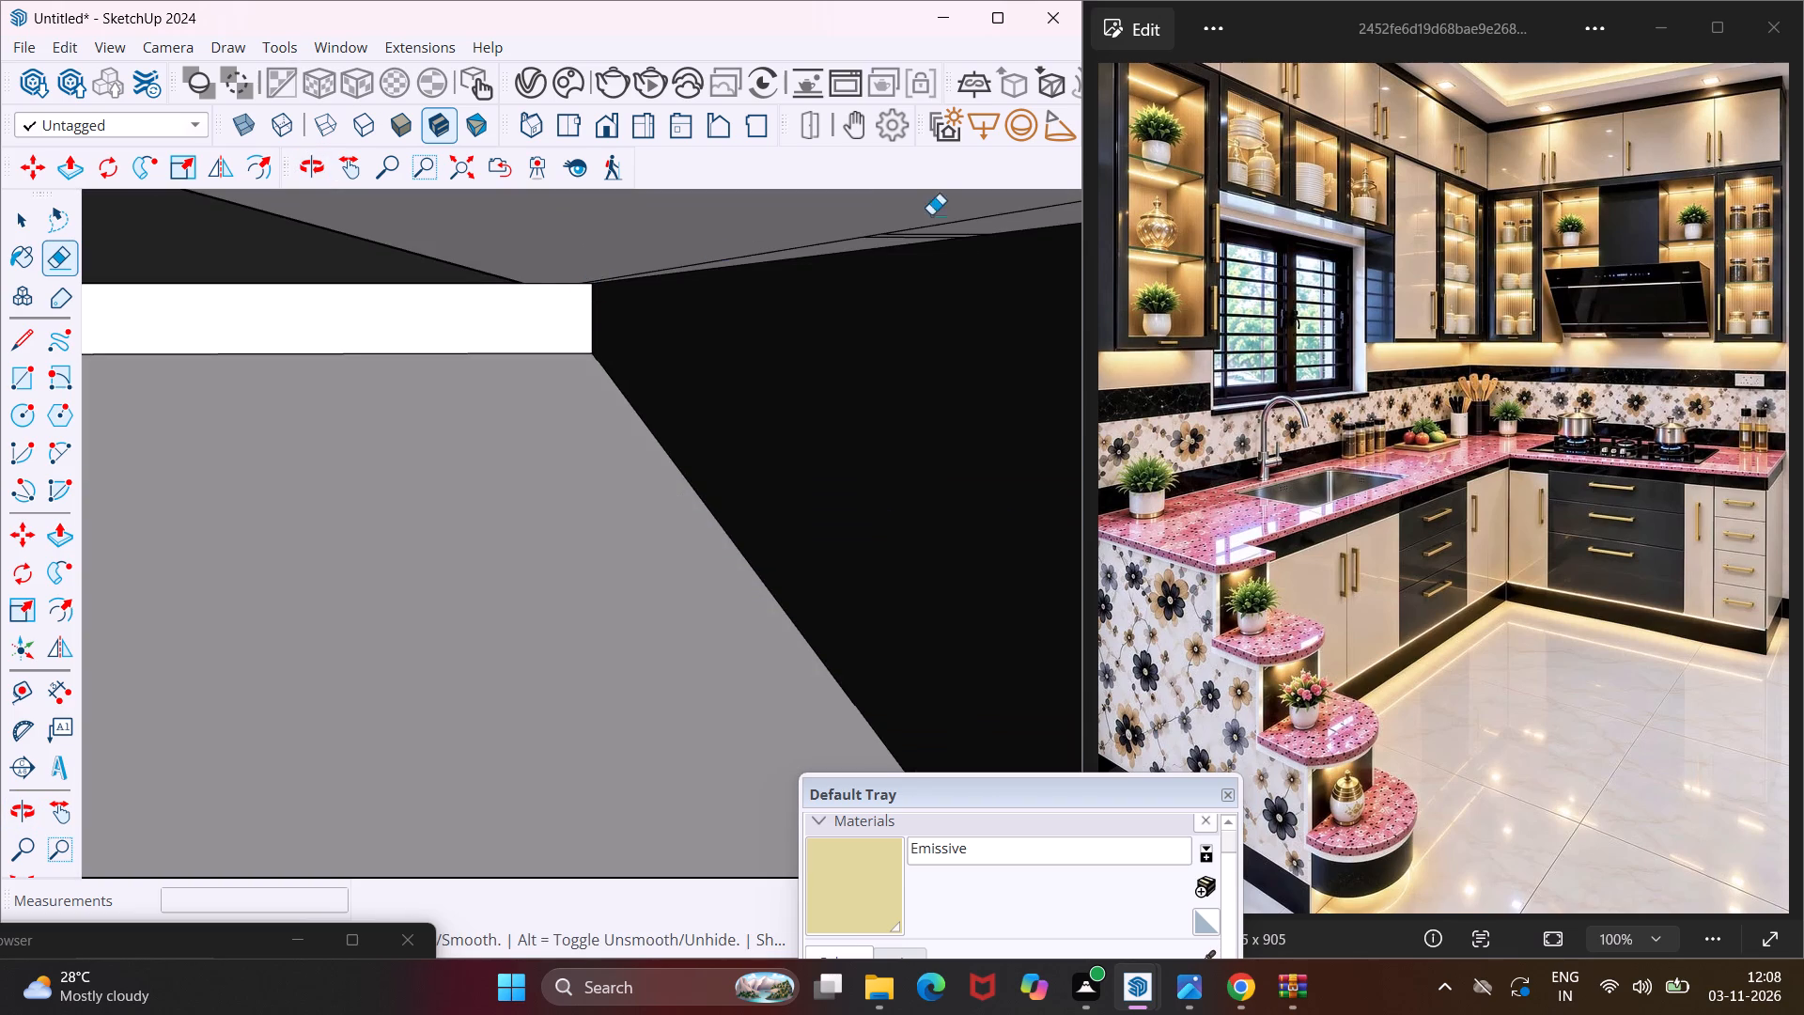
middle_click_drag(920, 226, 858, 199)
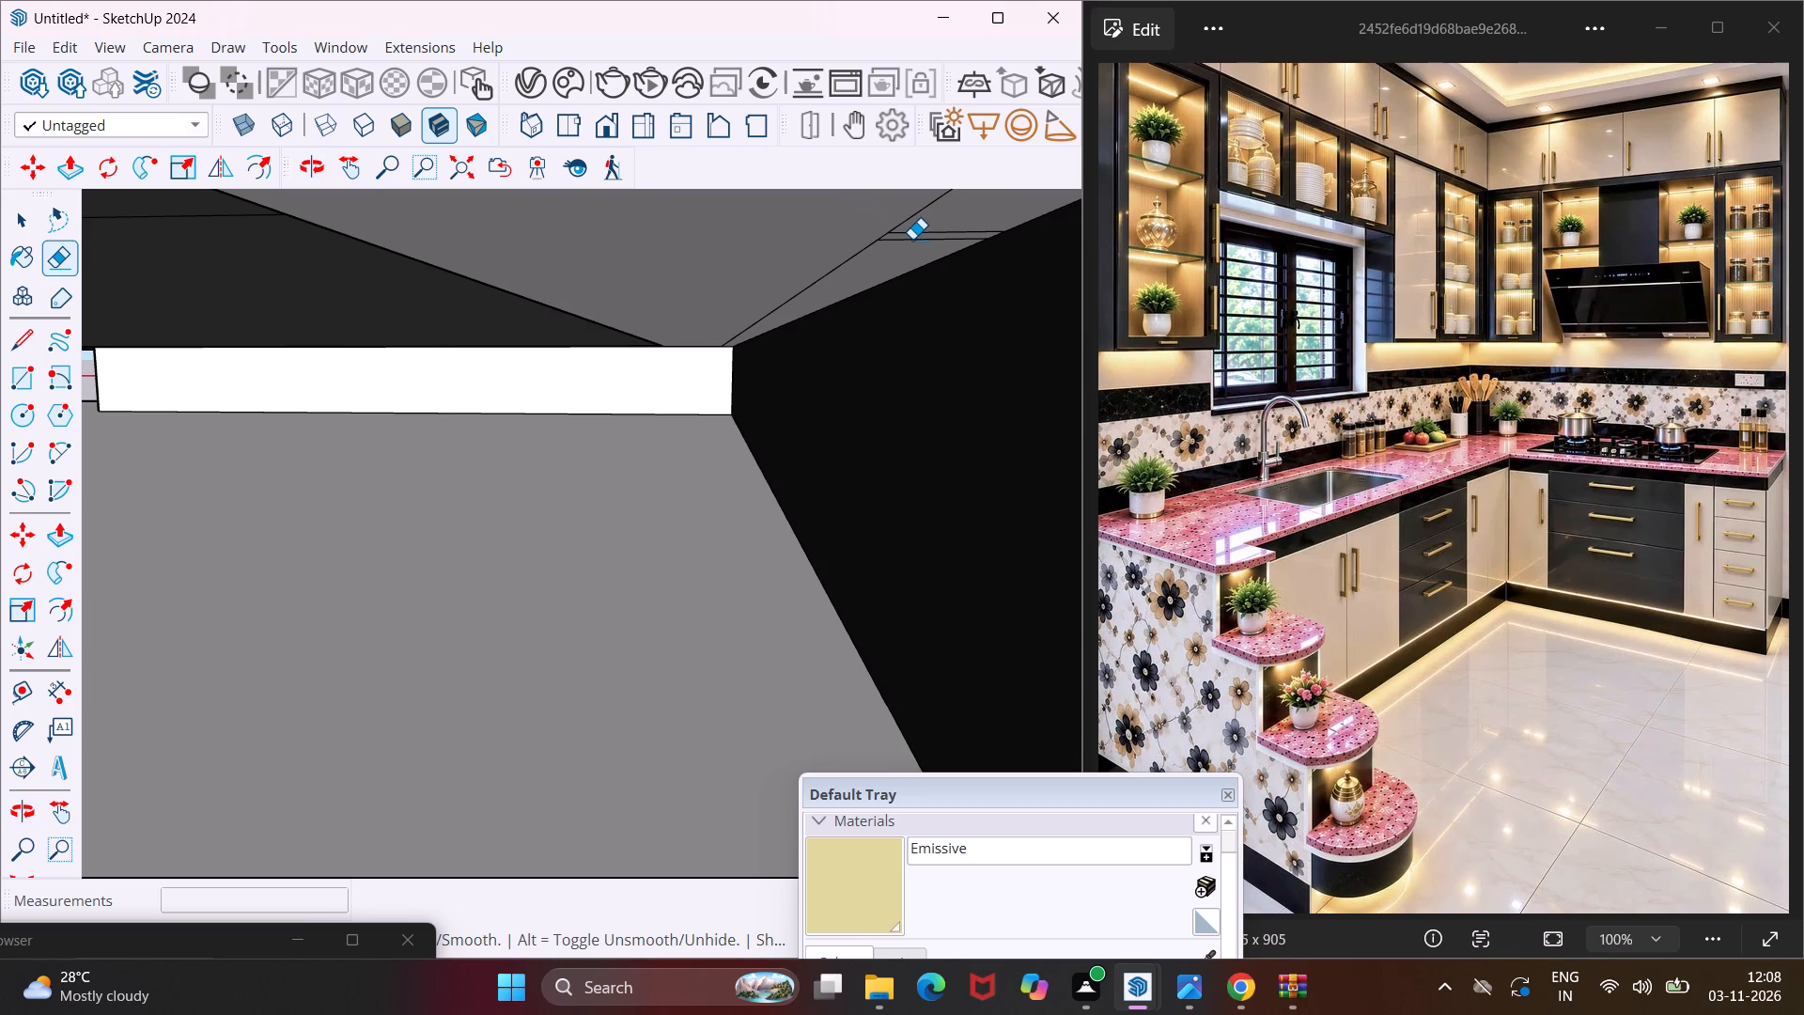
left_click(913, 247)
left_click_drag(933, 221, 919, 242)
Erase the last pair of cross seams under the sink-side cabinets near the inner corner, on both sides of the plinth's offset line.
middle_click_drag(746, 258, 769, 258)
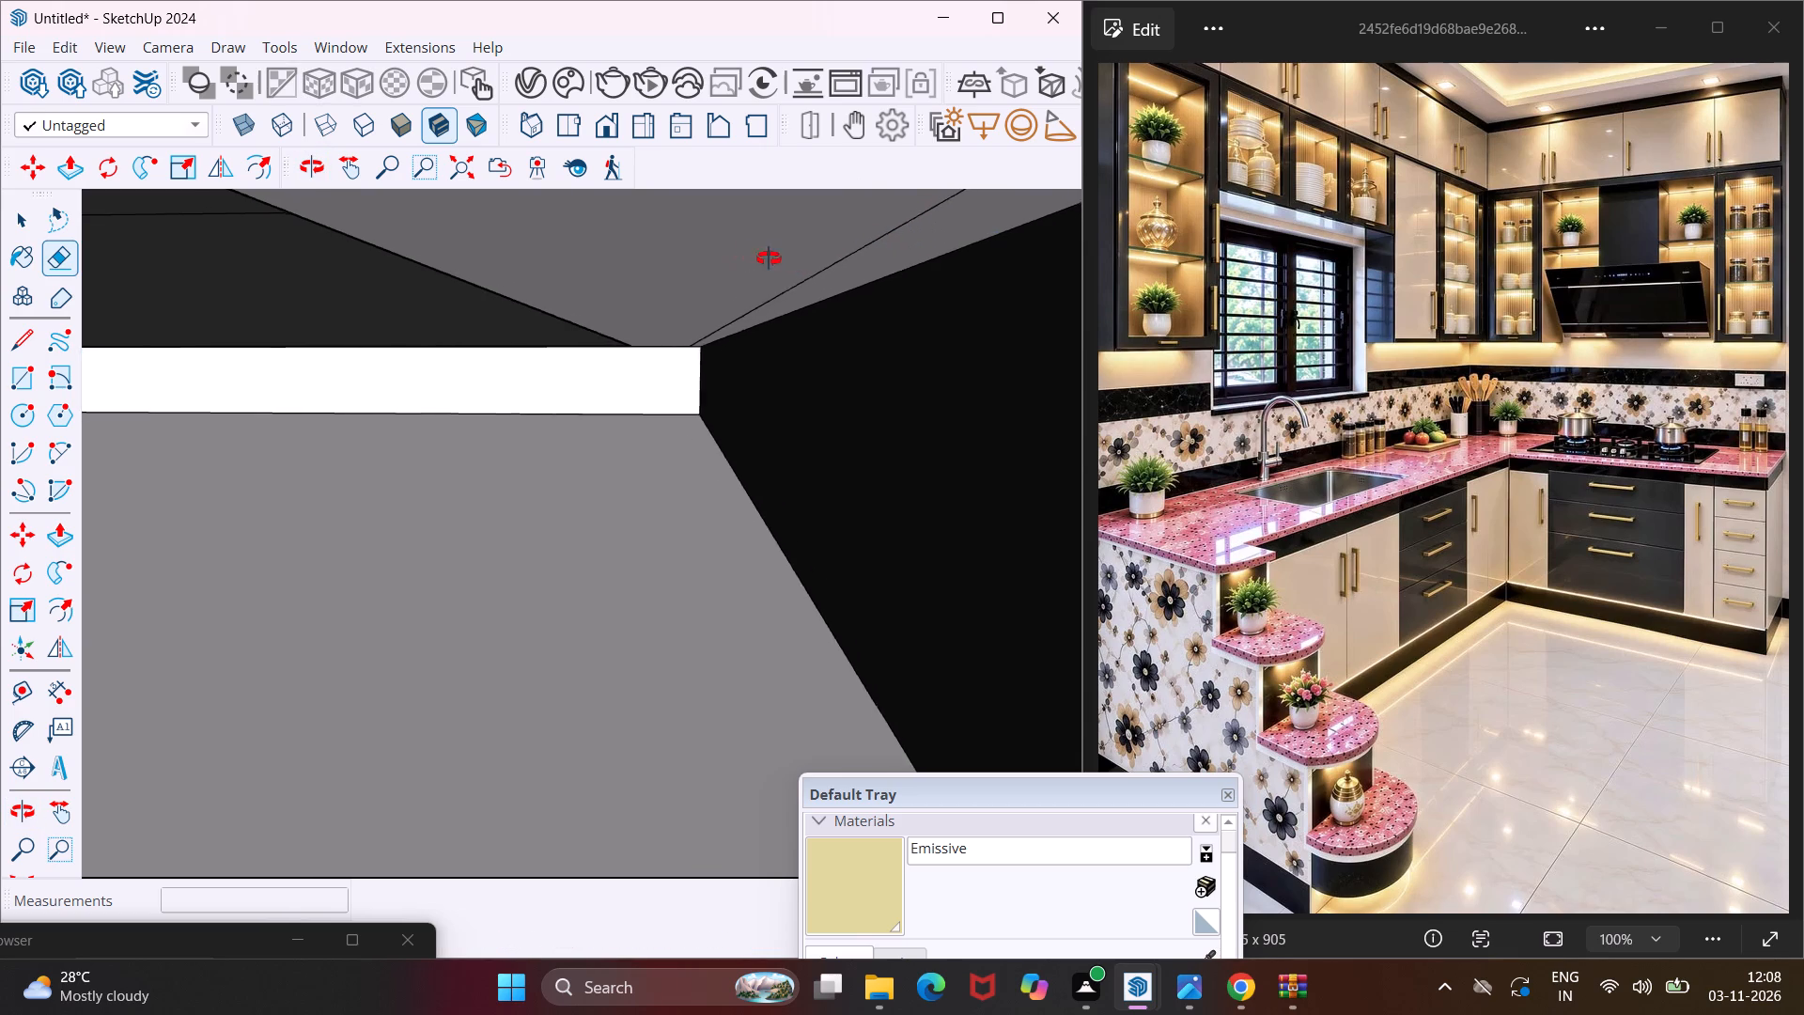
middle_click_drag(769, 258, 1551, 236)
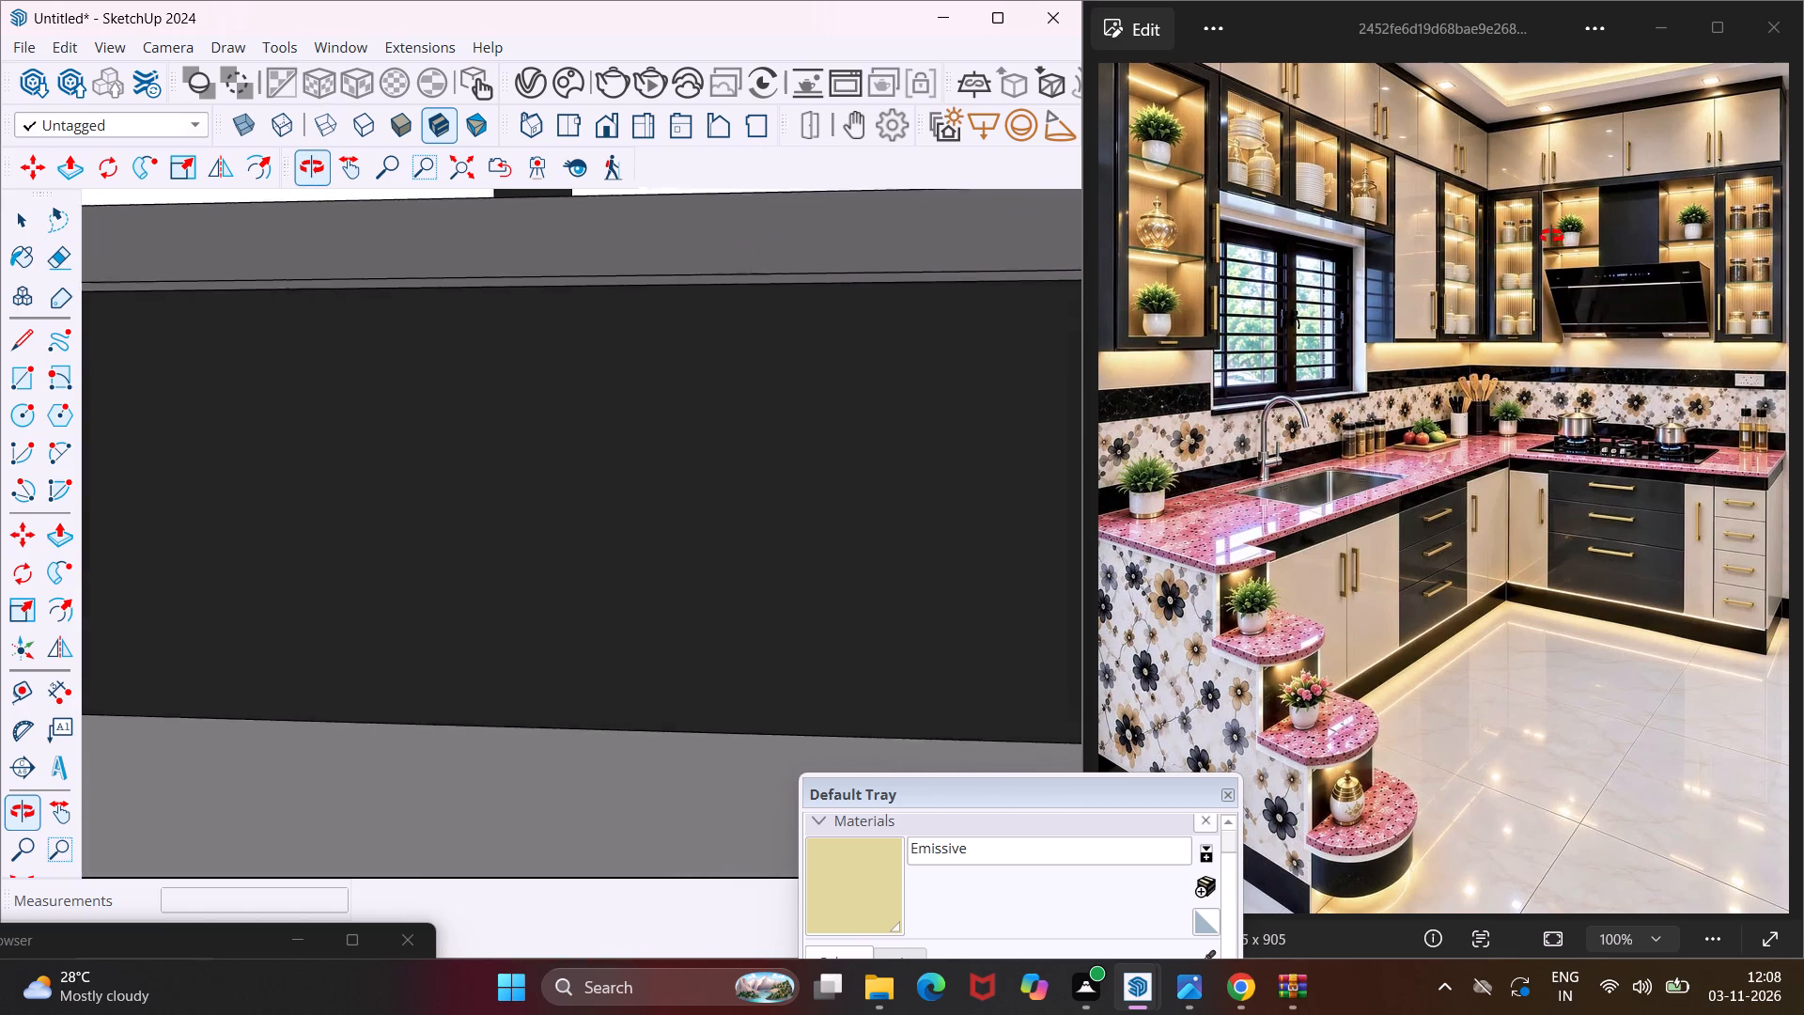
middle_click_drag(1551, 236, 1803, 195)
middle_click_drag(844, 392, 965, 395)
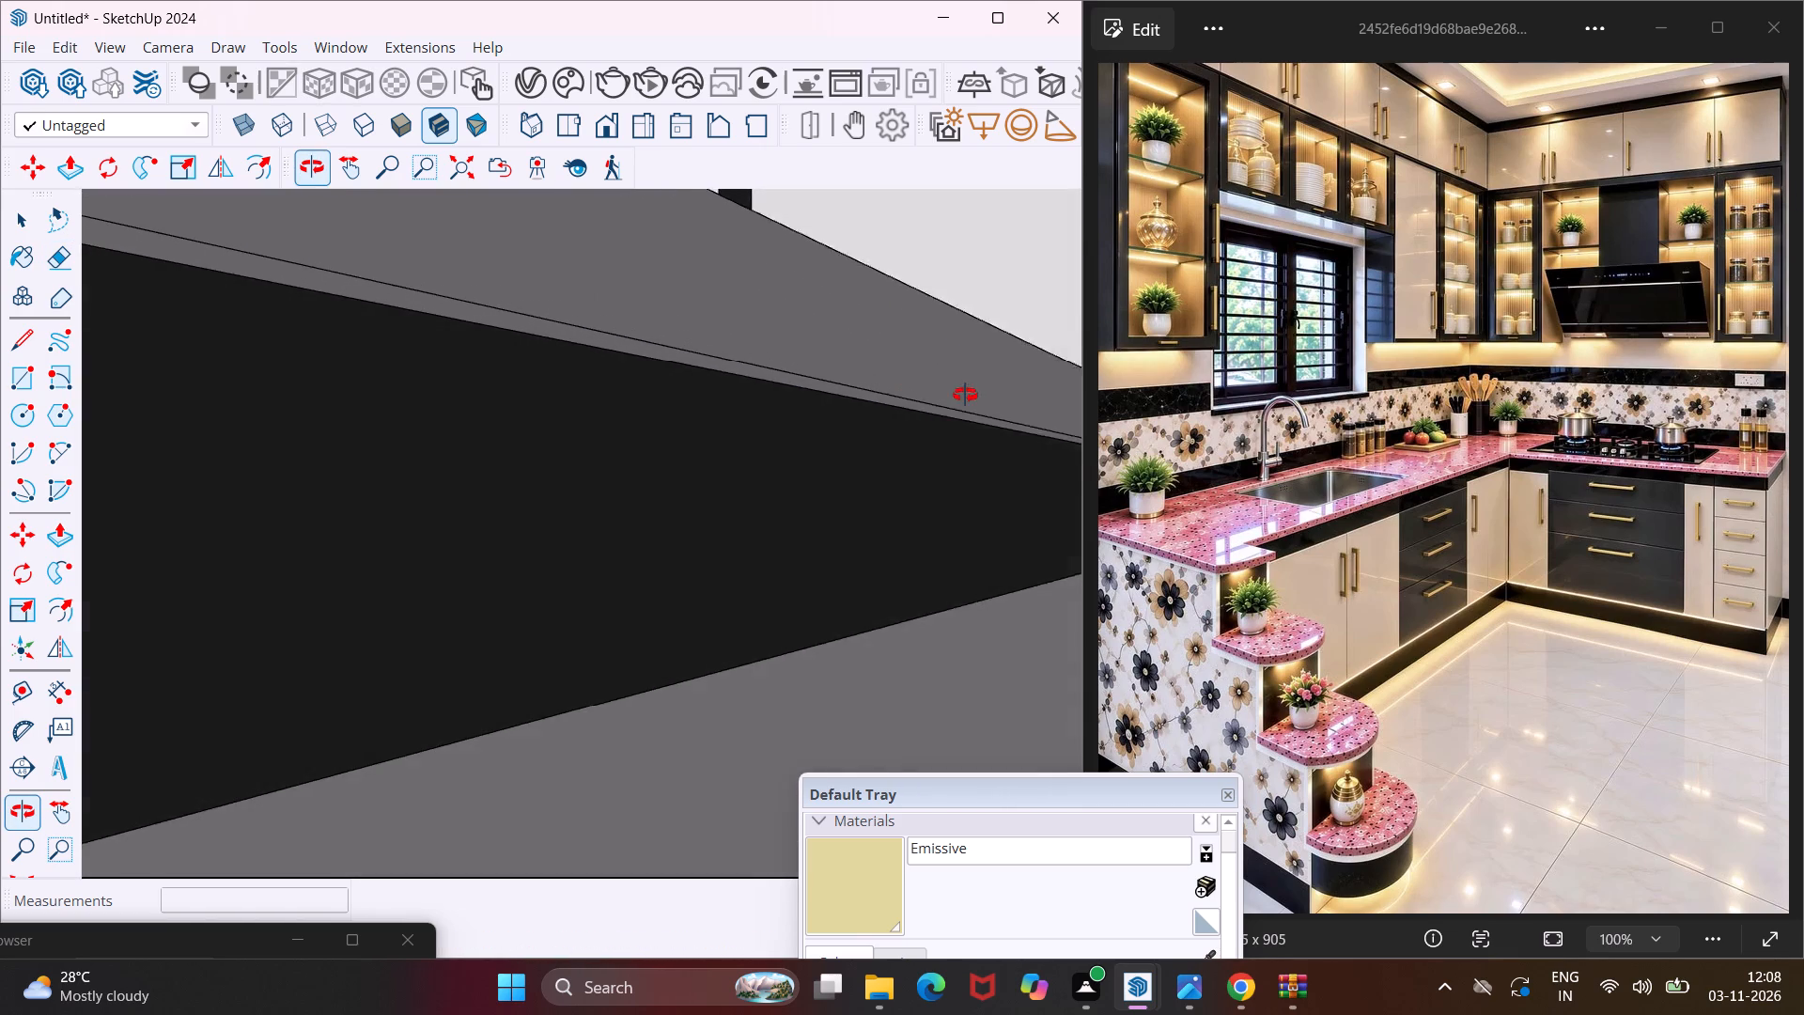
middle_click_drag(965, 395, 1029, 402)
scroll(1031, 454, "up", 8)
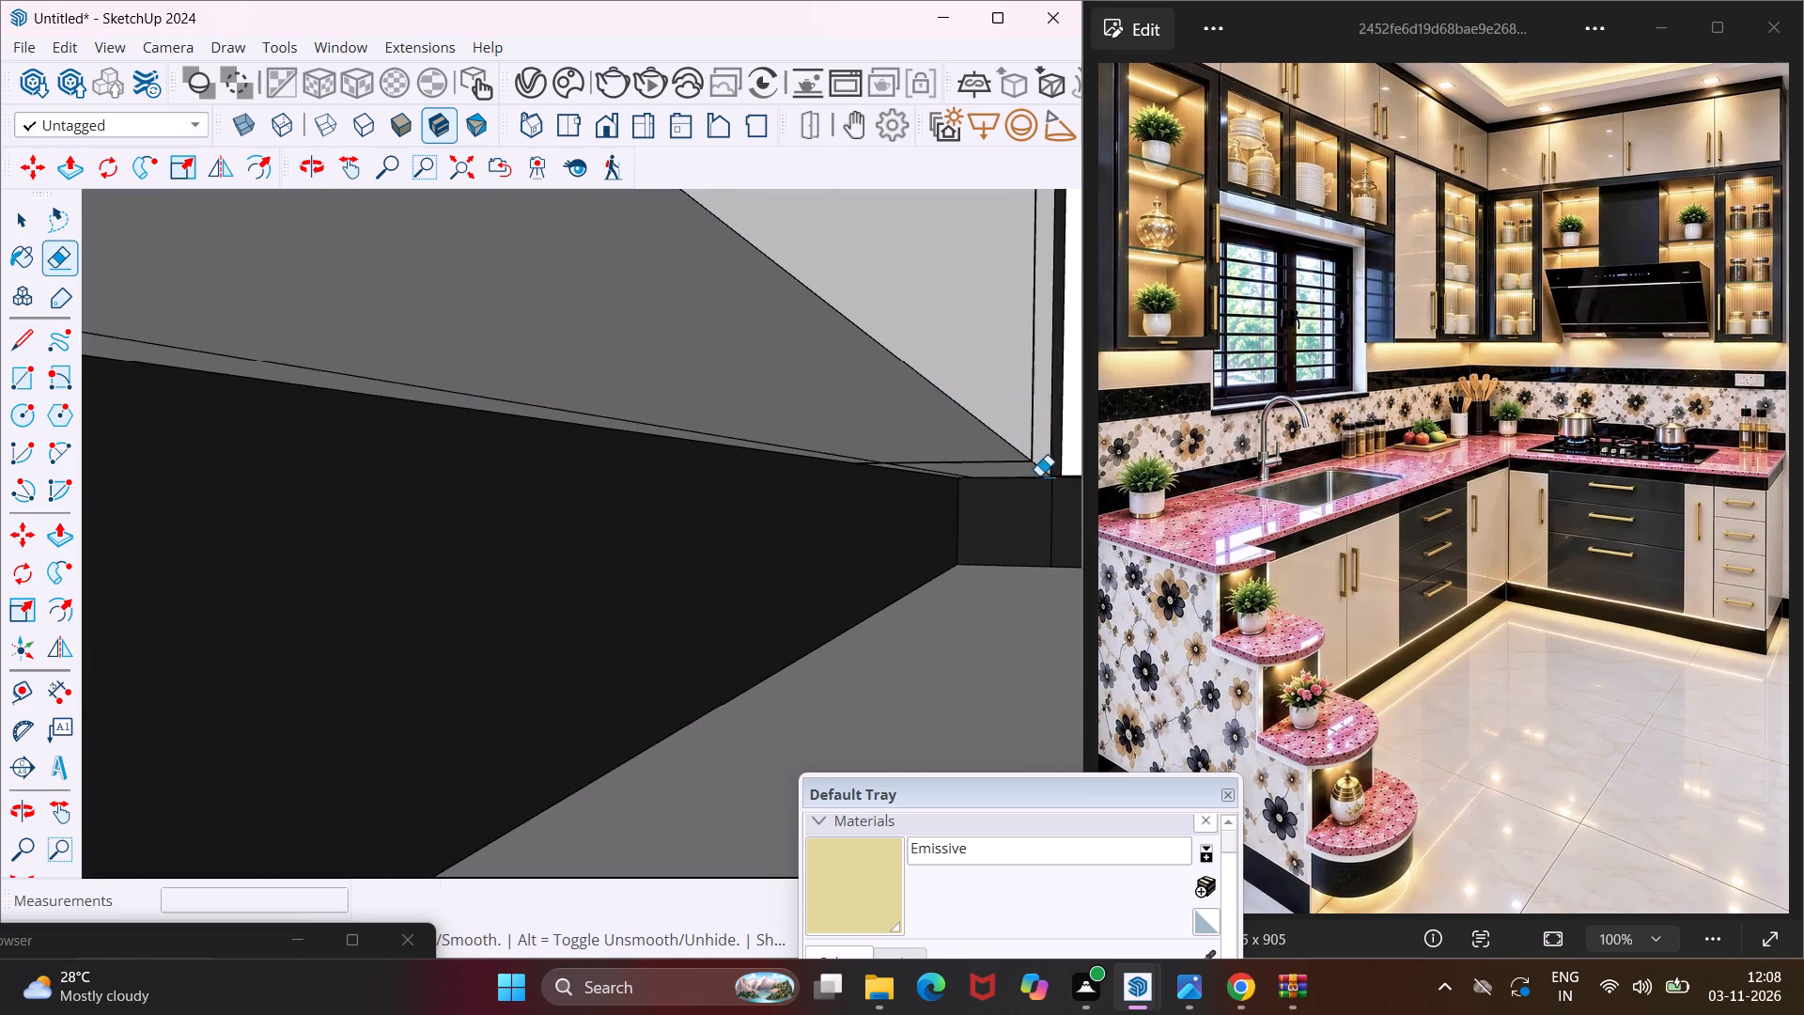
scroll(1043, 505, "up", 3)
middle_click_drag(1007, 476, 1041, 436)
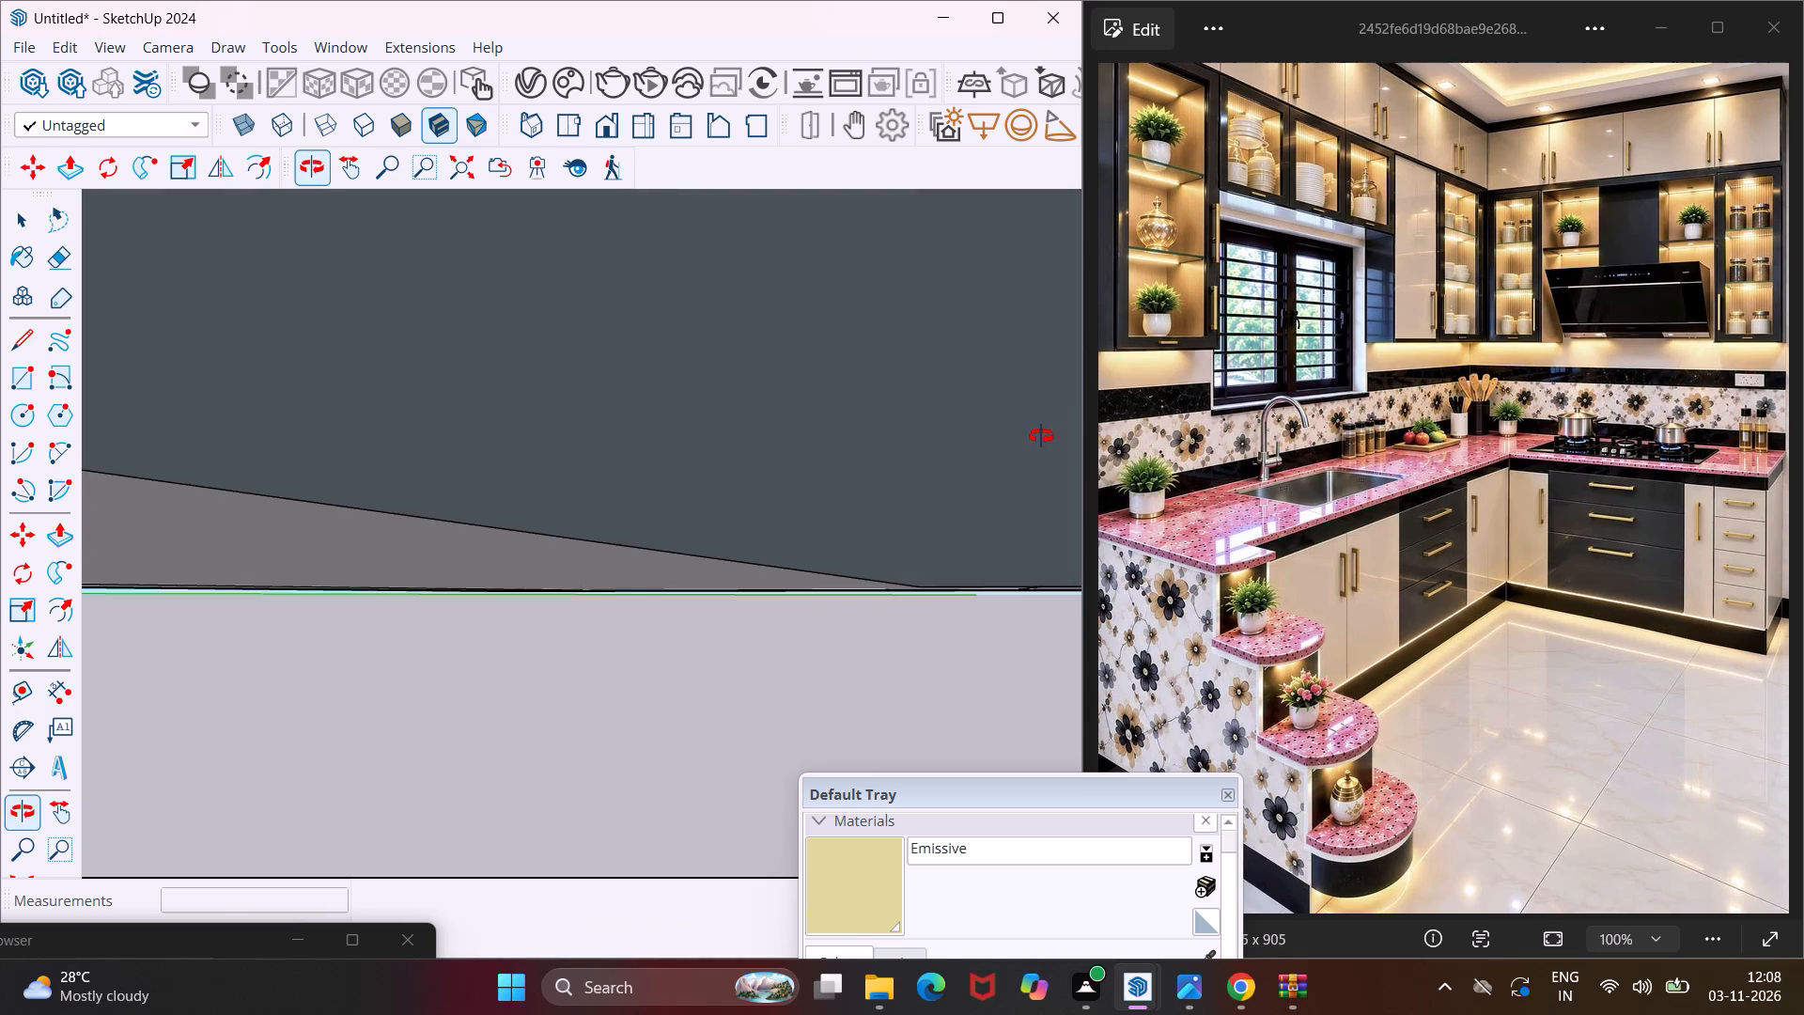
middle_click_drag(1041, 436, 1039, 453)
scroll(840, 384, "up", 3)
left_click_drag(841, 350, 837, 335)
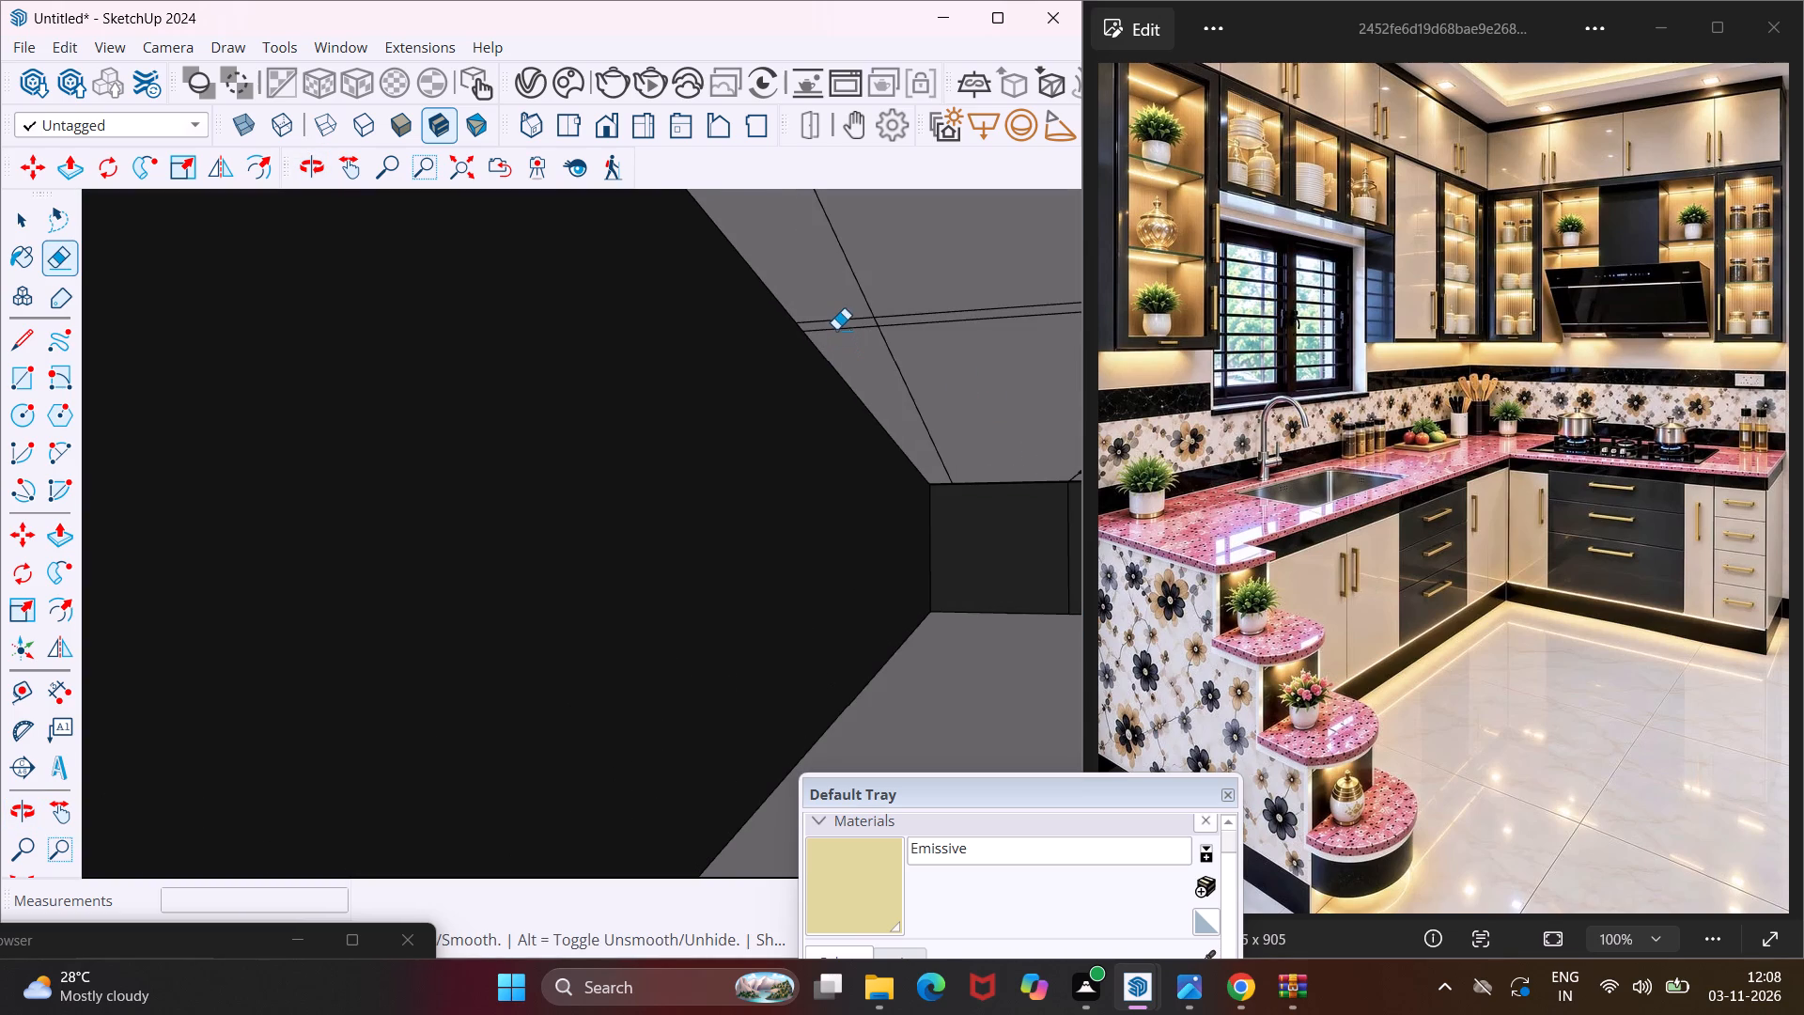
left_click_drag(836, 329, 831, 318)
left_click_drag(932, 299, 934, 328)
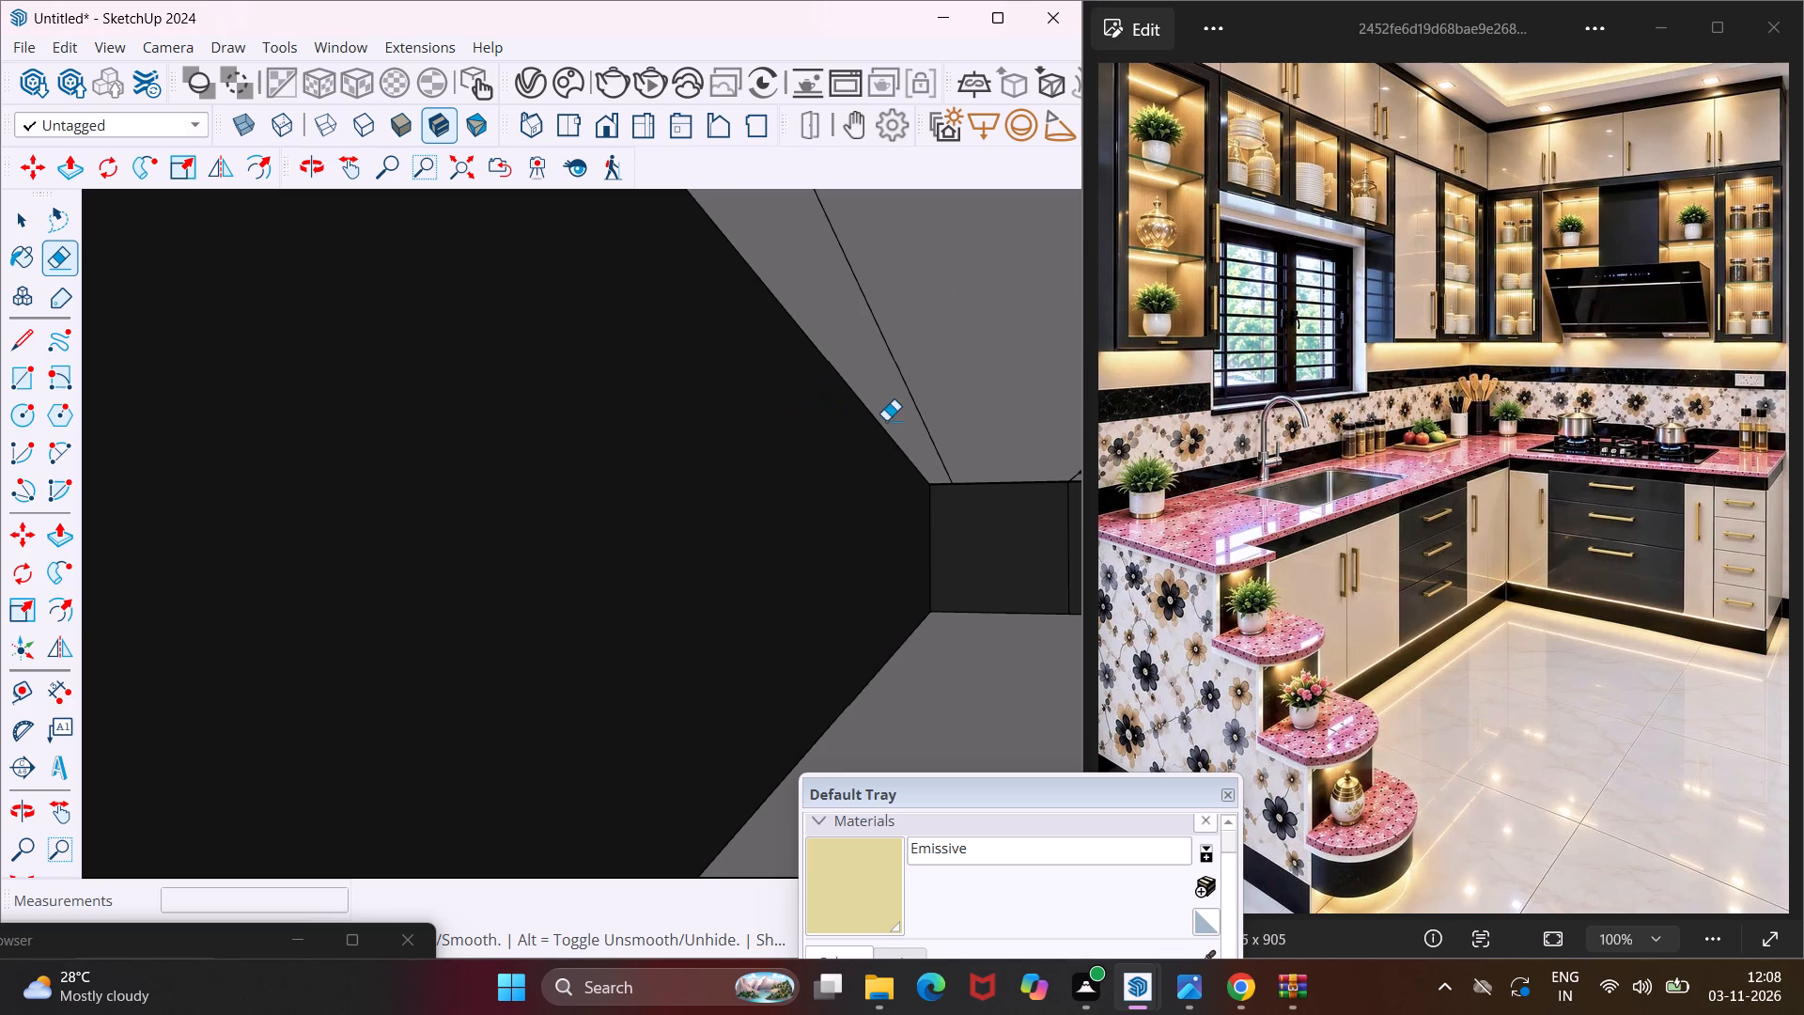
Erase the first pair of cross seams past the inner corner under the hob-side cabinets, both in the plinth strip and beyond it.
middle_click_drag(886, 420, 856, 416)
scroll(1015, 474, "up", 2)
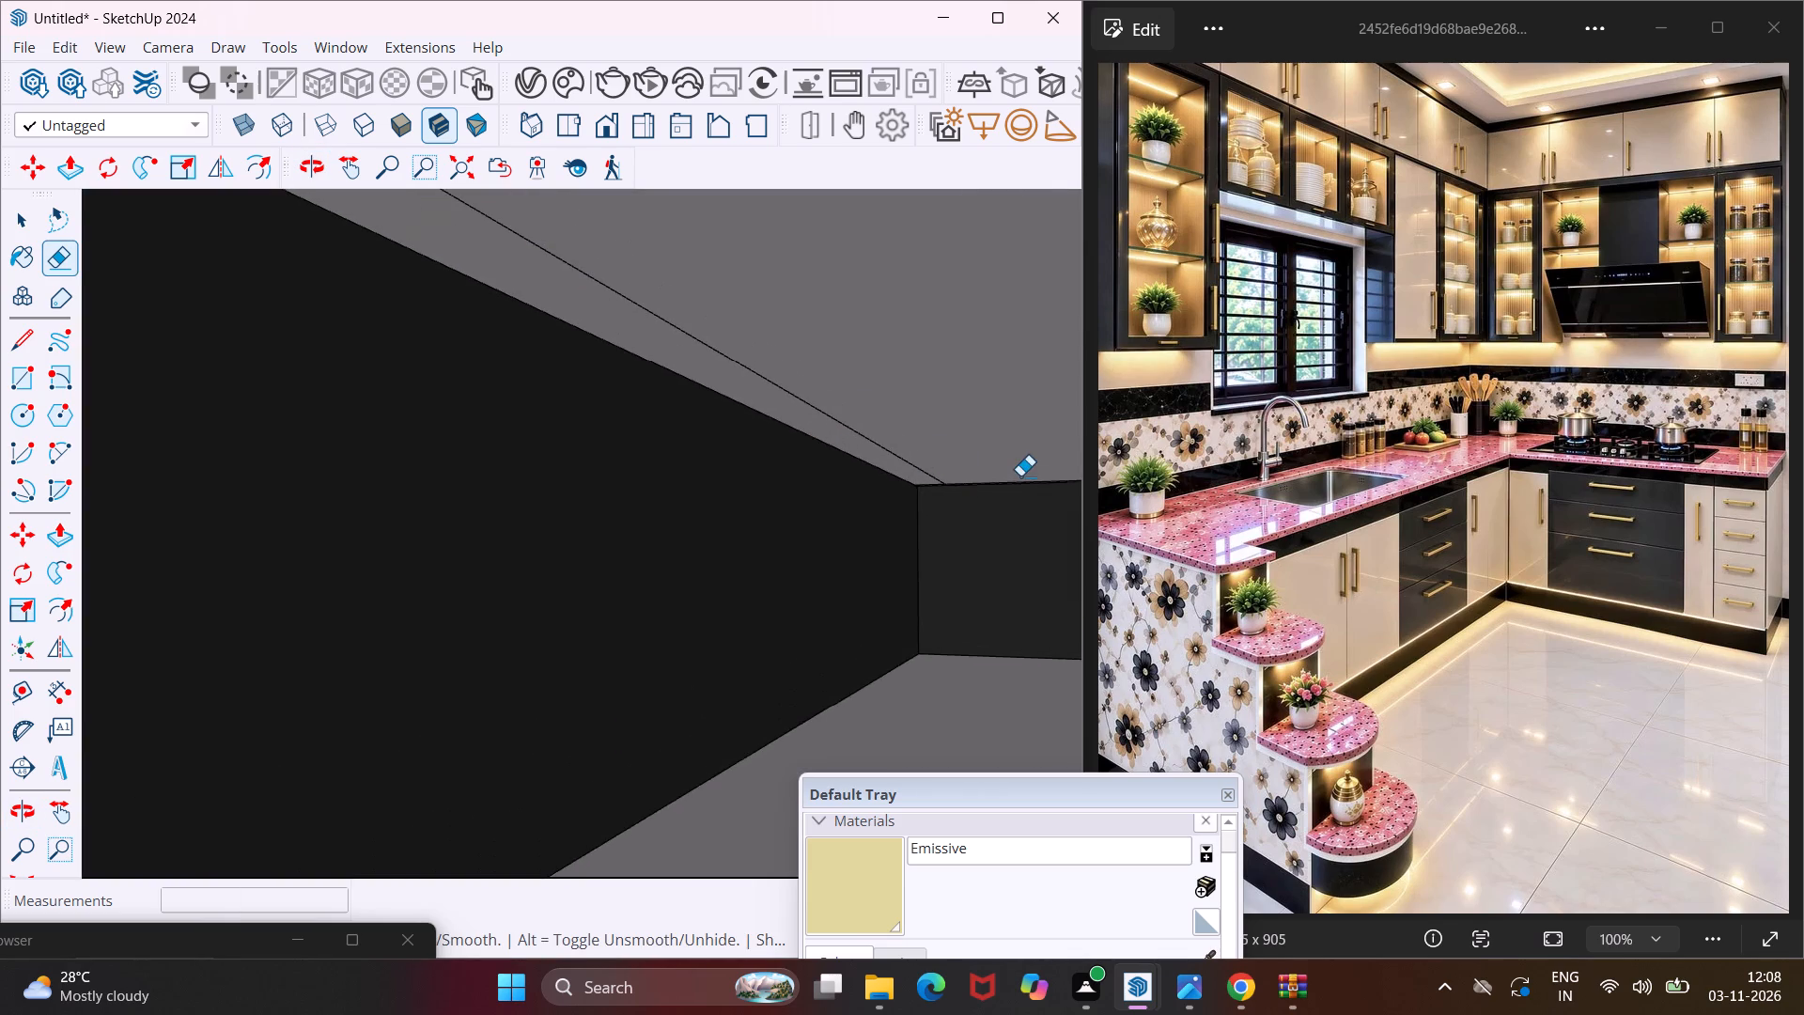
scroll(1020, 476, "up", 5)
middle_click_drag(1032, 485, 969, 439)
scroll(869, 507, "up", 3)
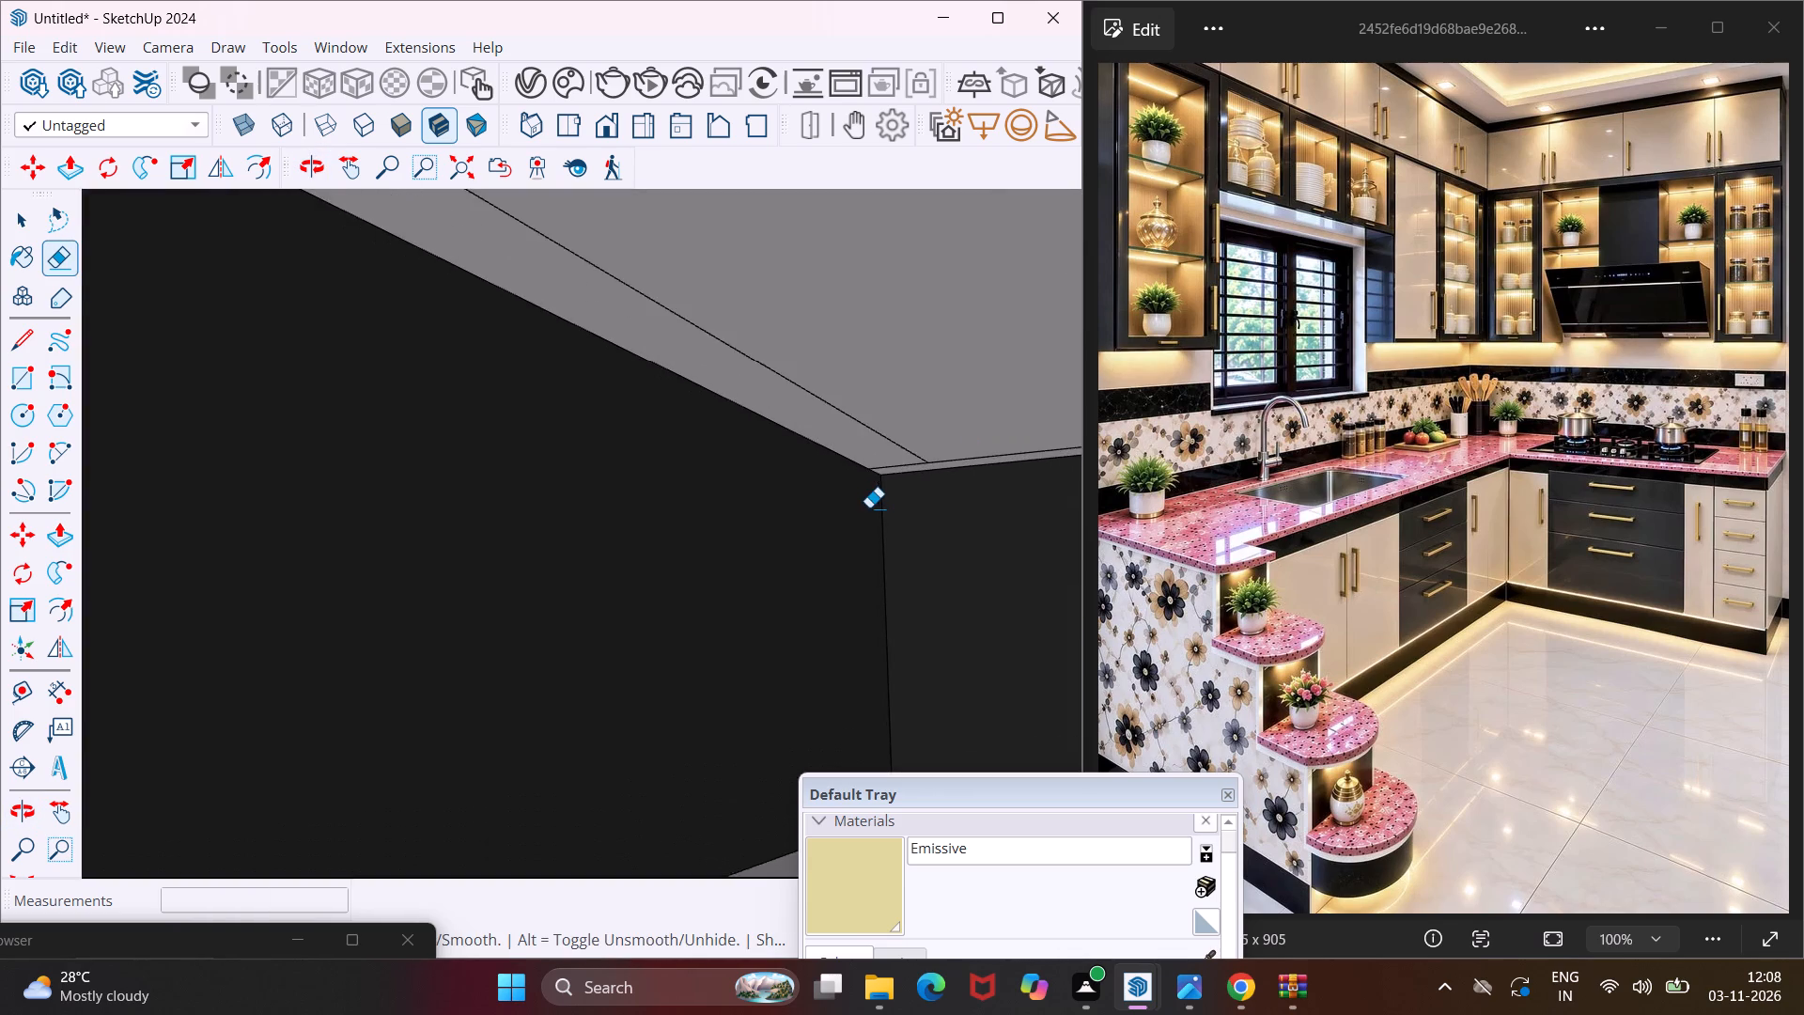
scroll(871, 506, "up", 4)
left_click(897, 452)
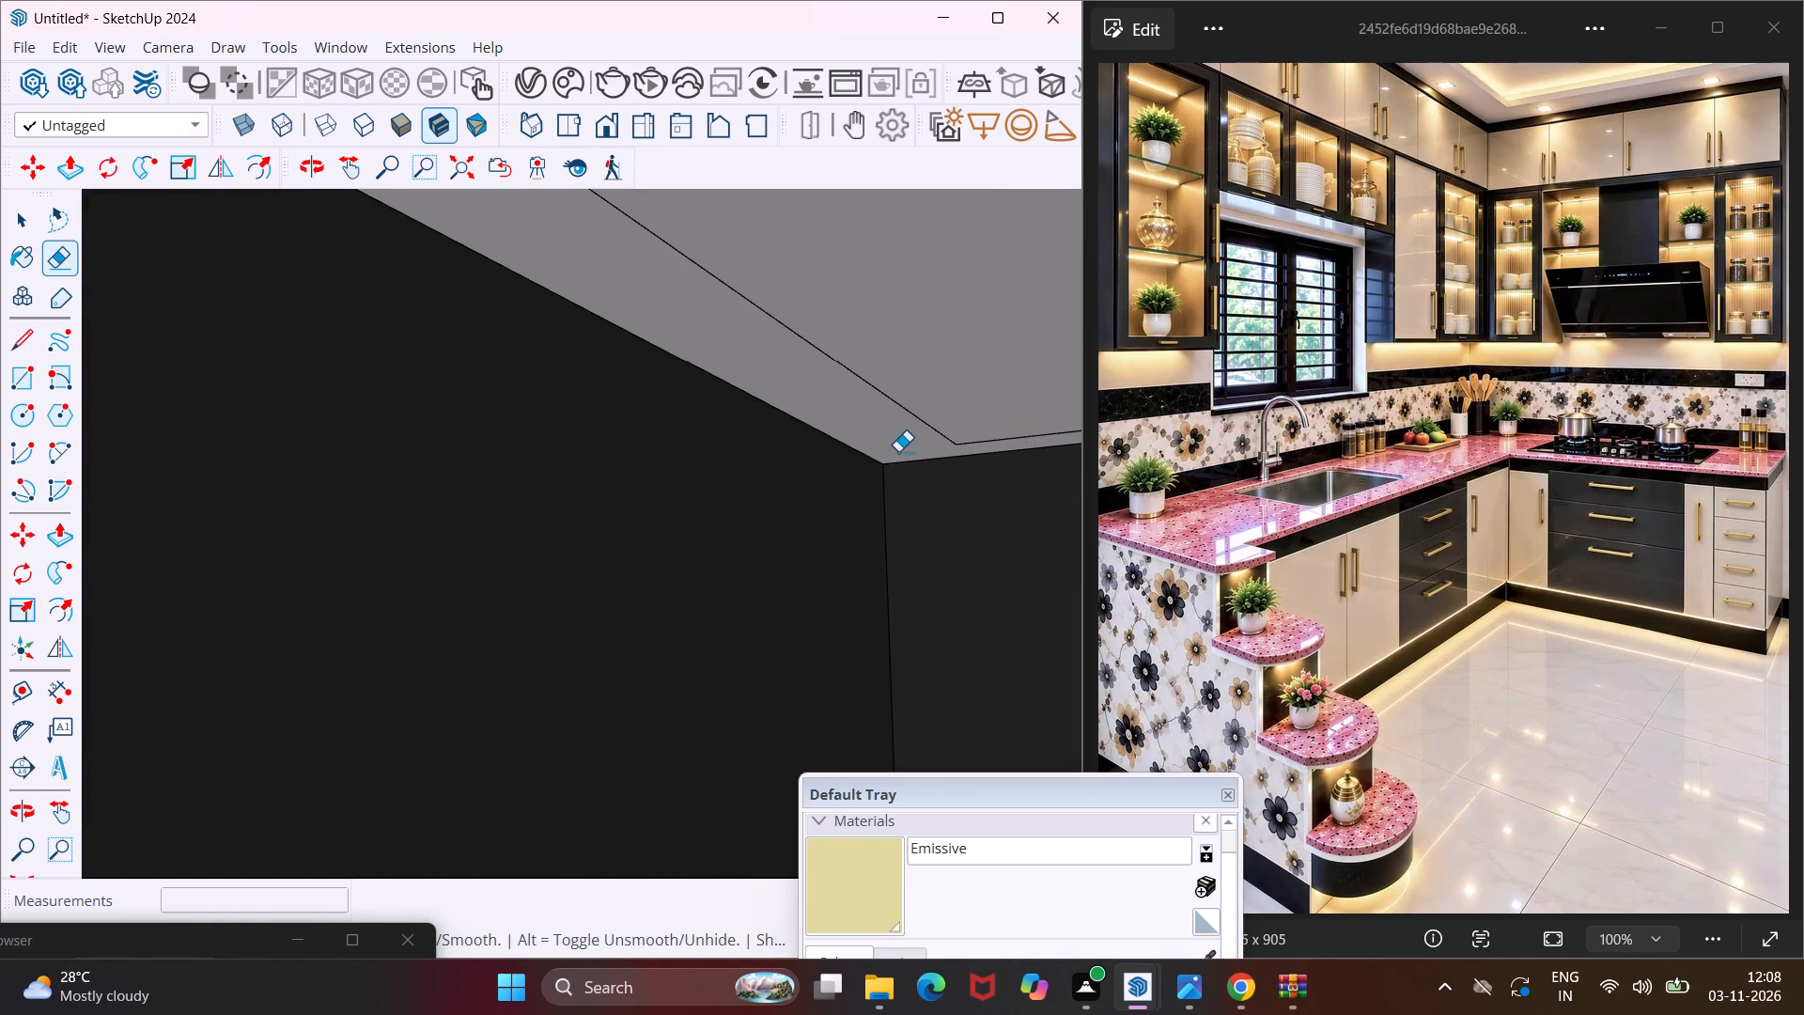
middle_click_drag(898, 451, 462, 459)
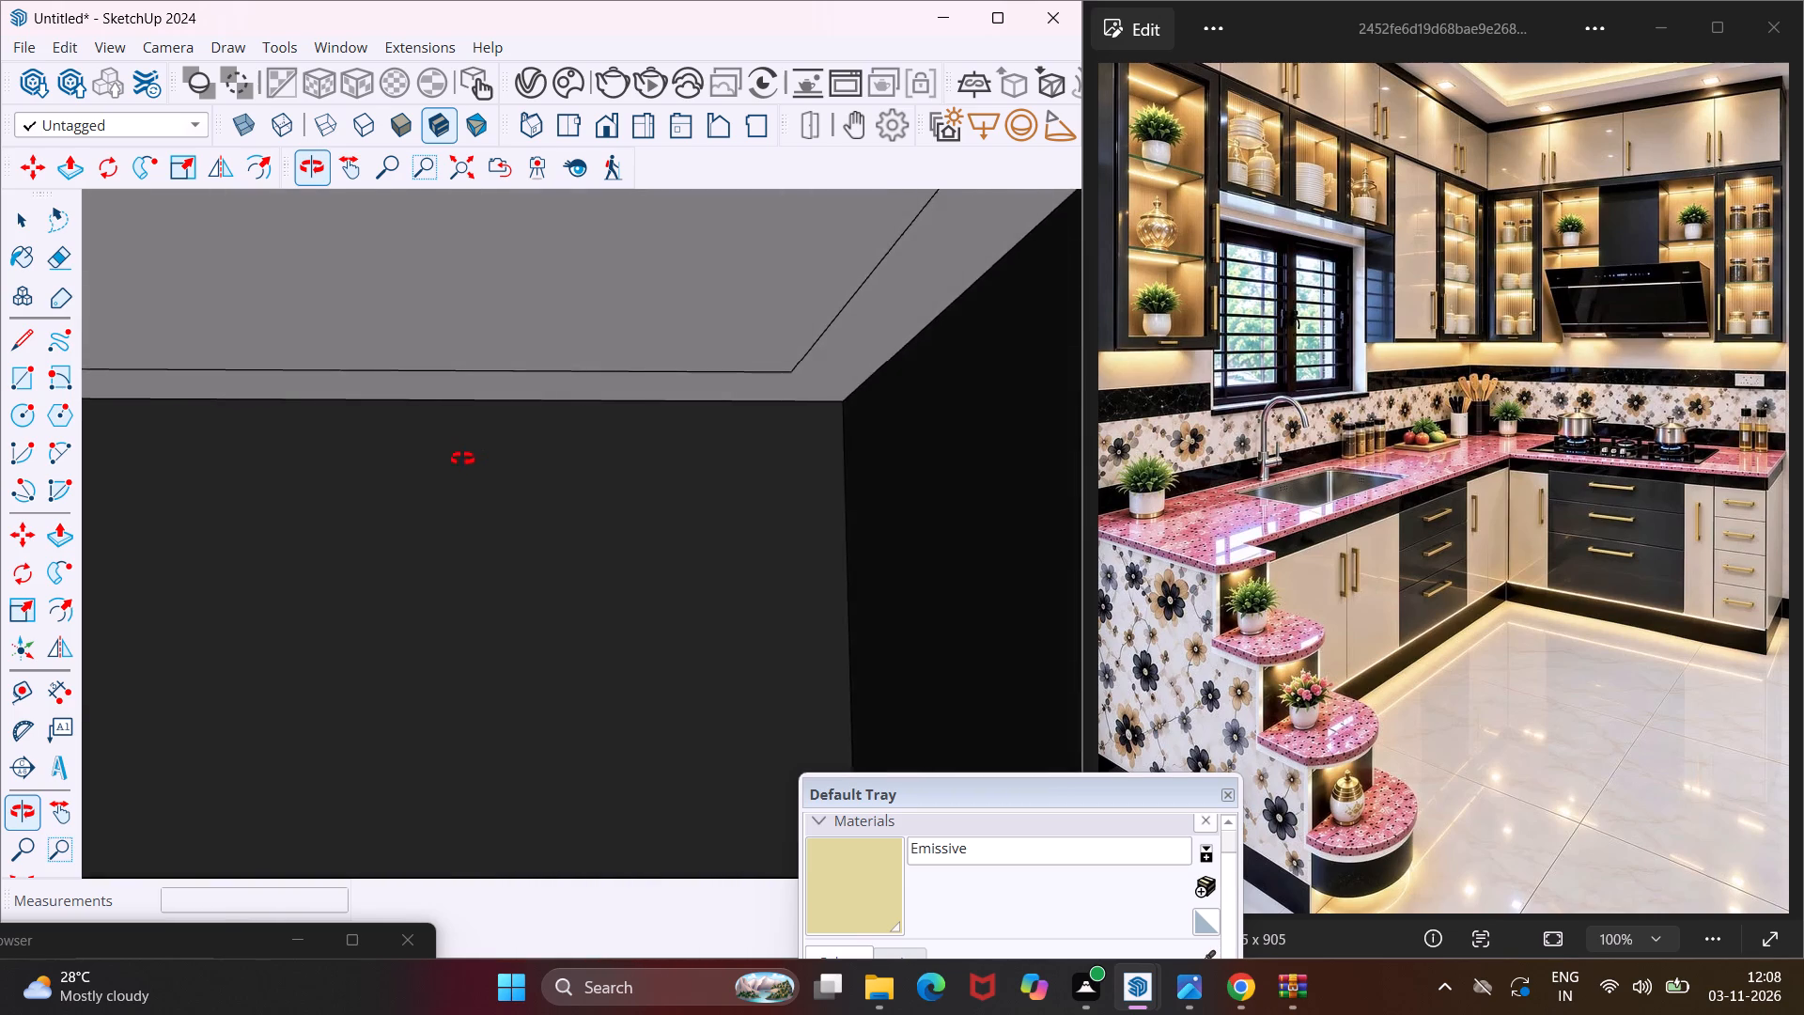
middle_click_drag(462, 459, 455, 481)
scroll(446, 486, "down", 2)
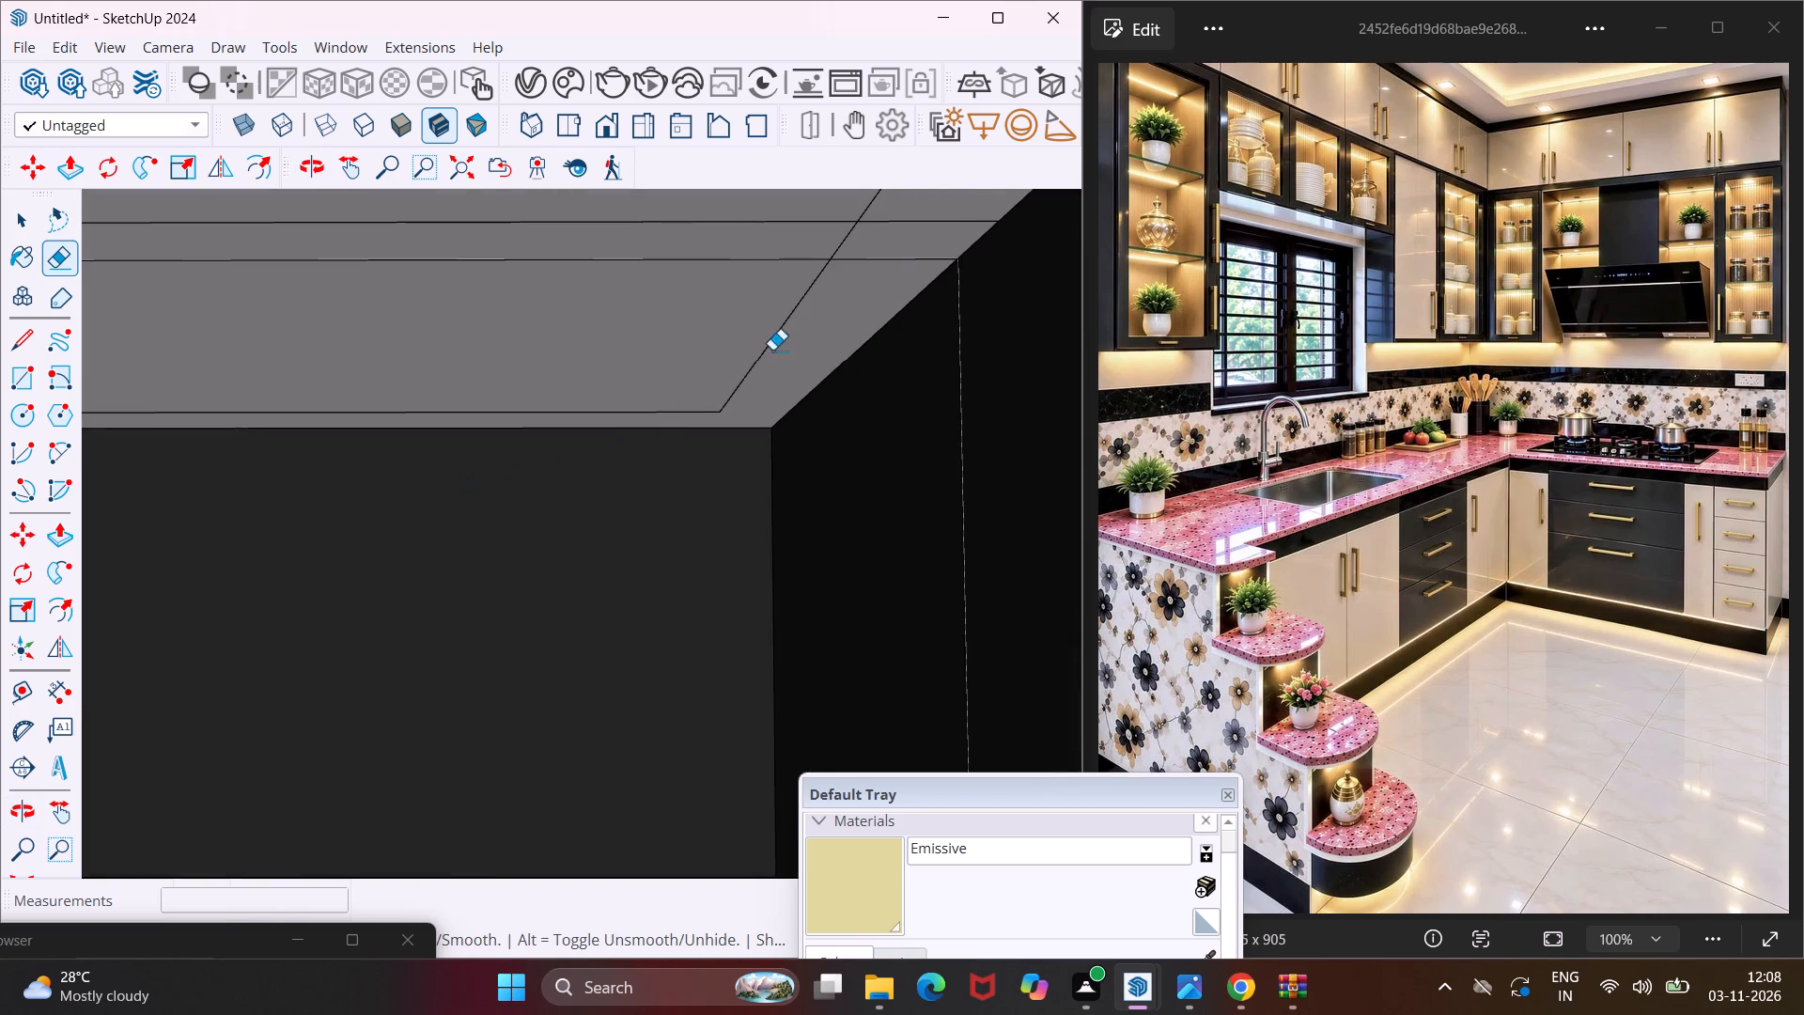
scroll(833, 326, "up", 2)
scroll(859, 296, "down", 4)
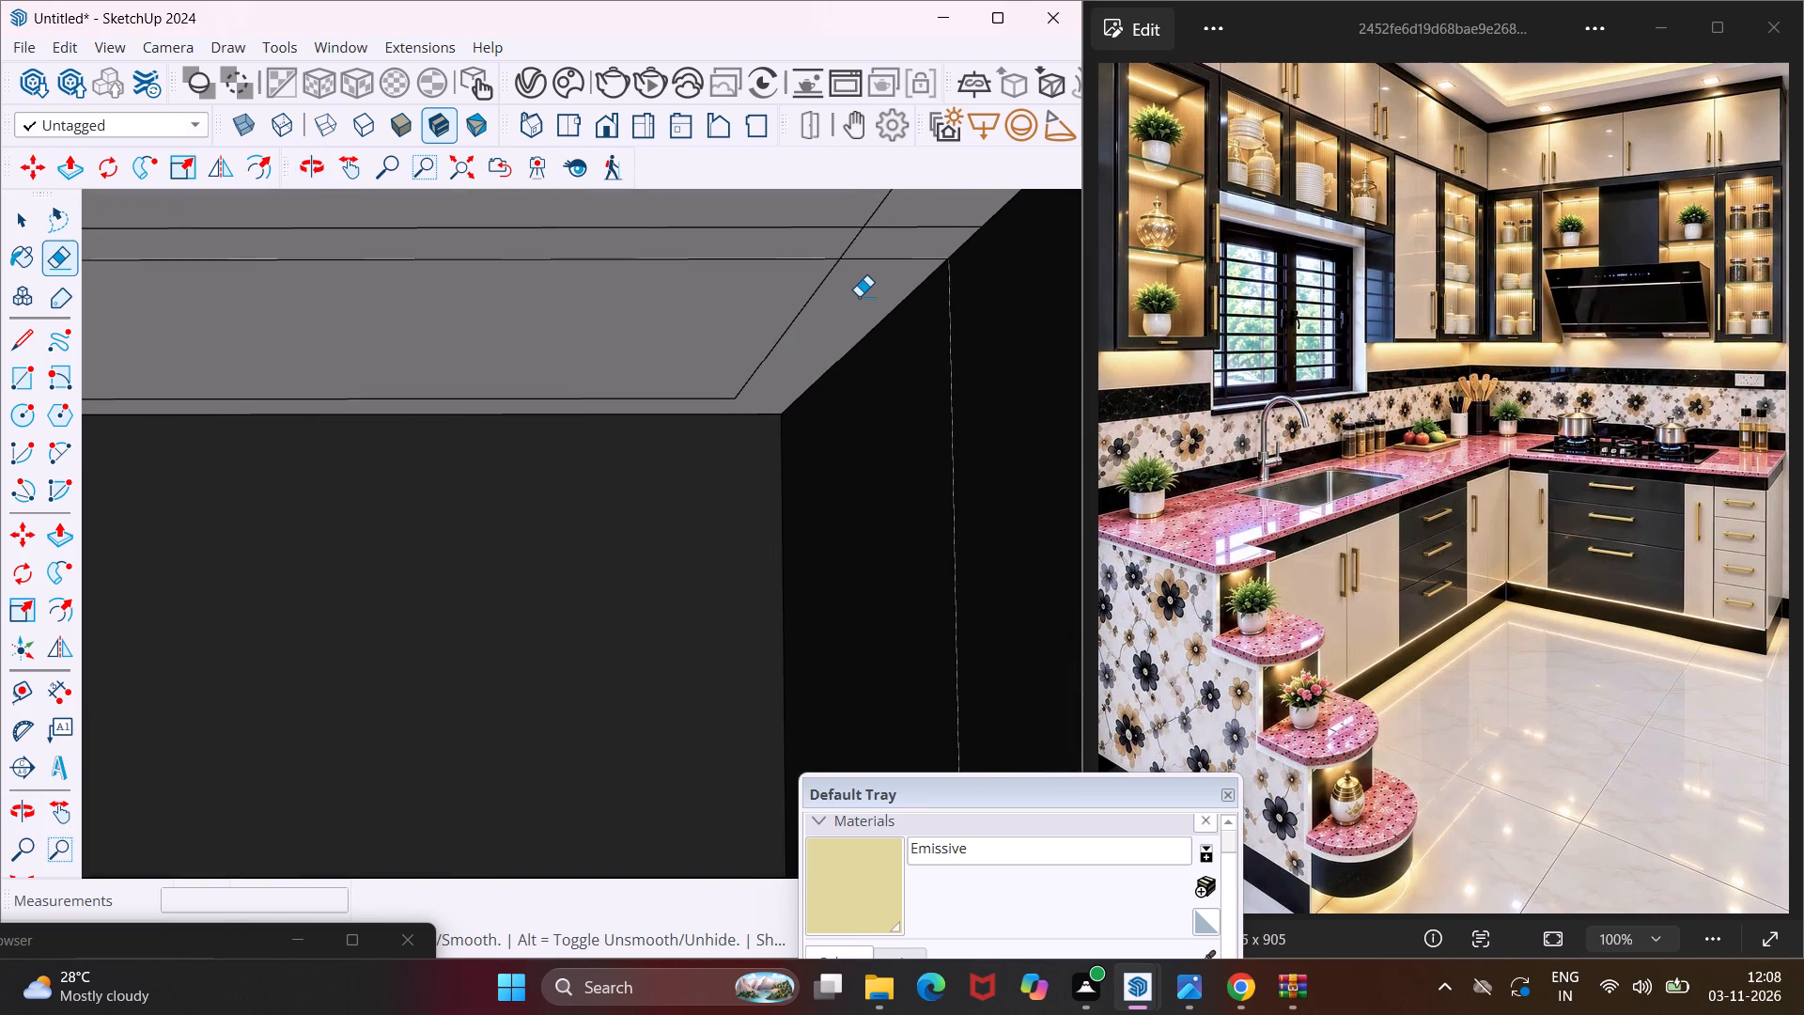
scroll(859, 296, "down", 2)
left_click(859, 295)
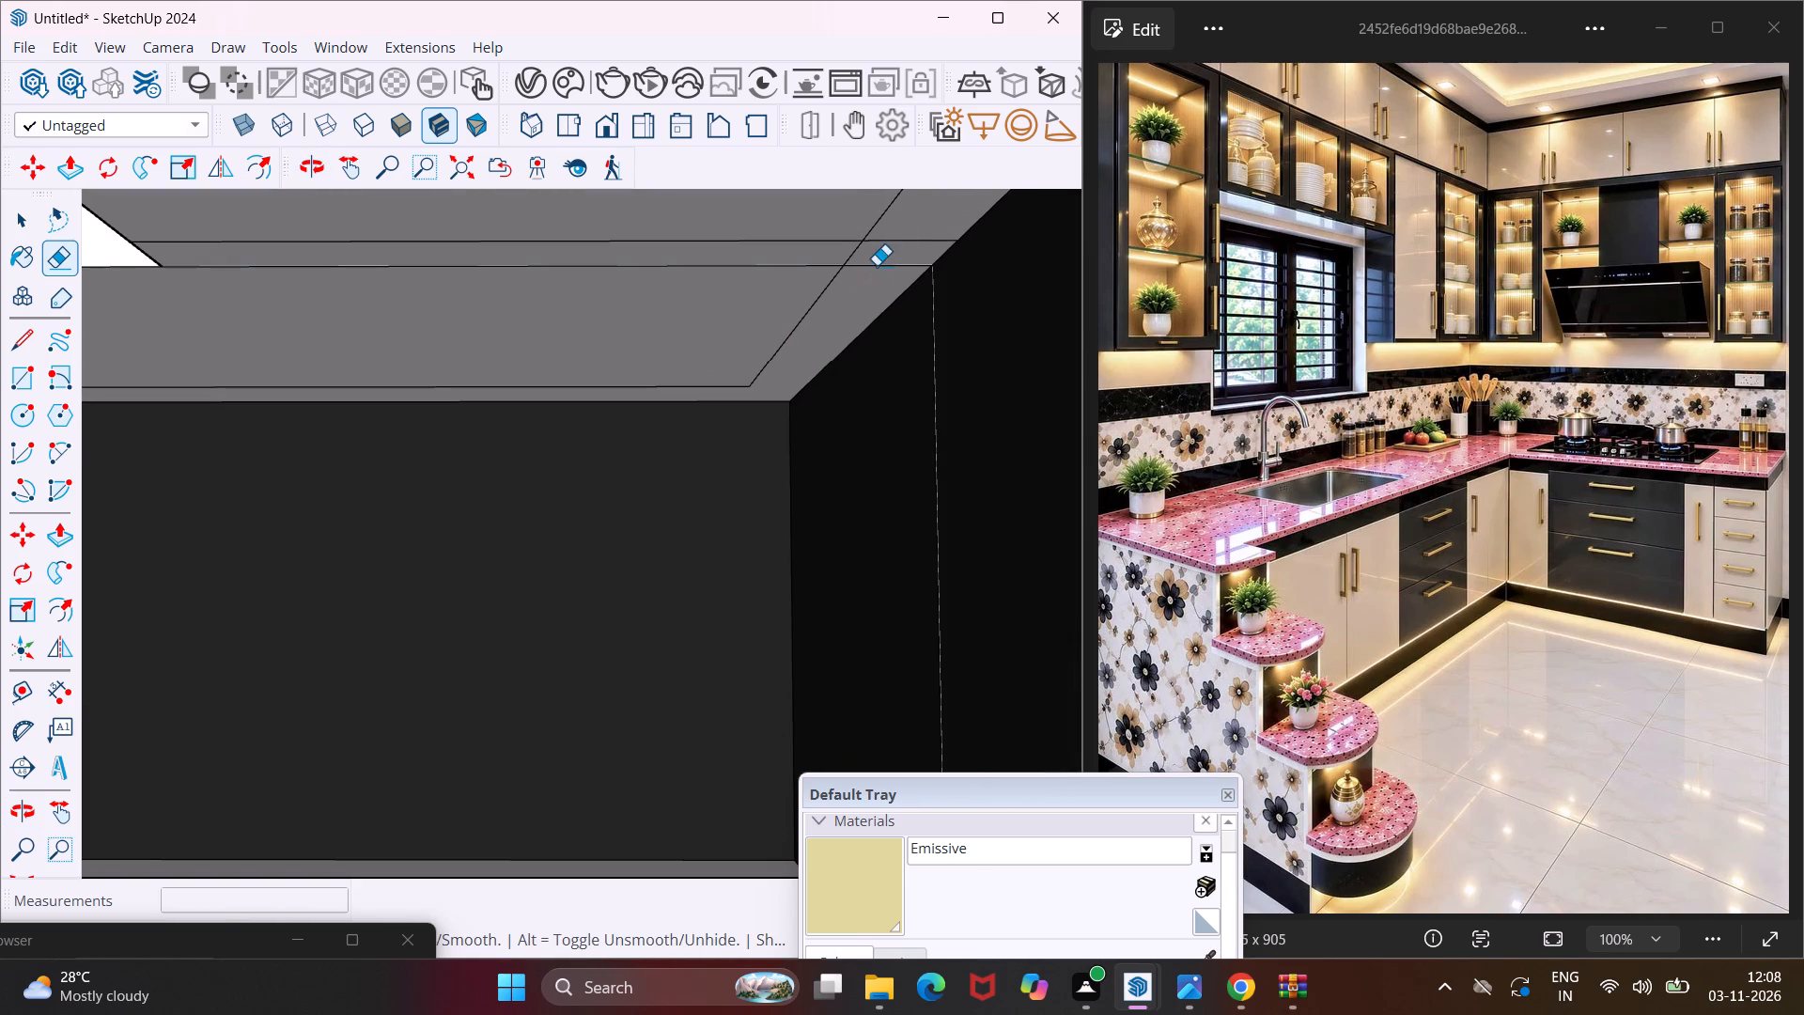
left_click_drag(906, 231, 875, 270)
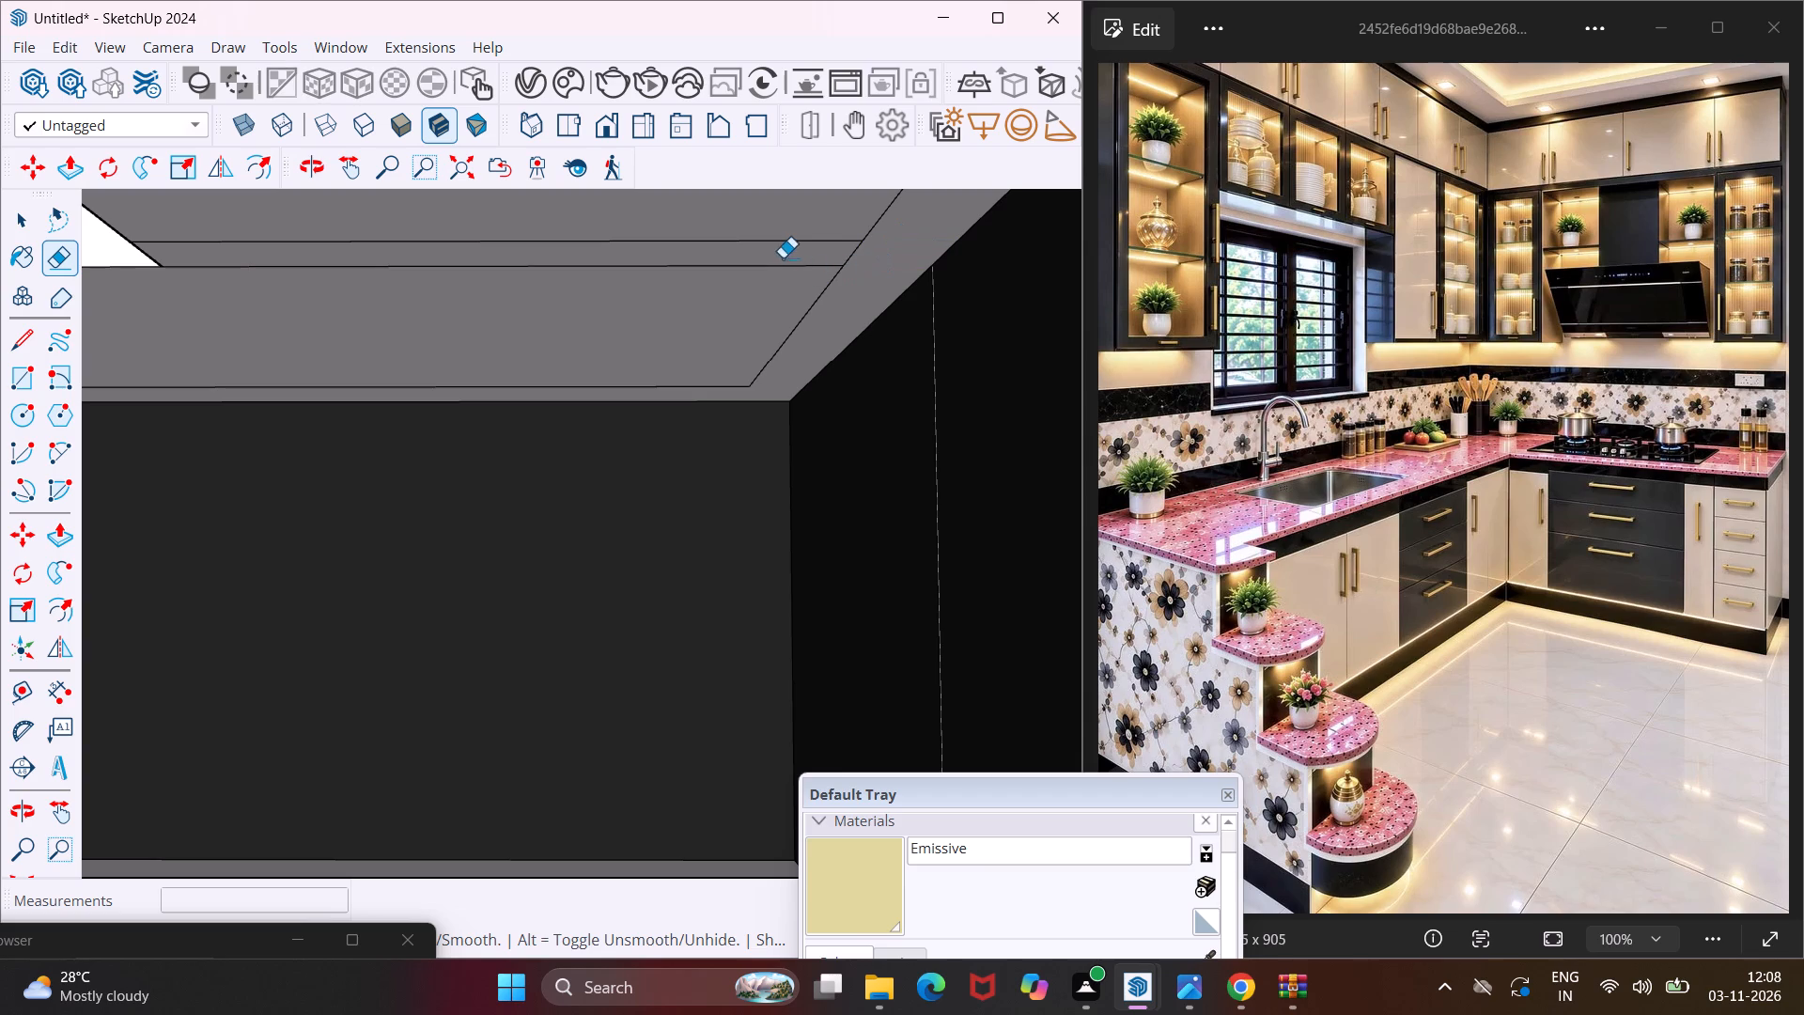
left_click_drag(780, 242, 762, 271)
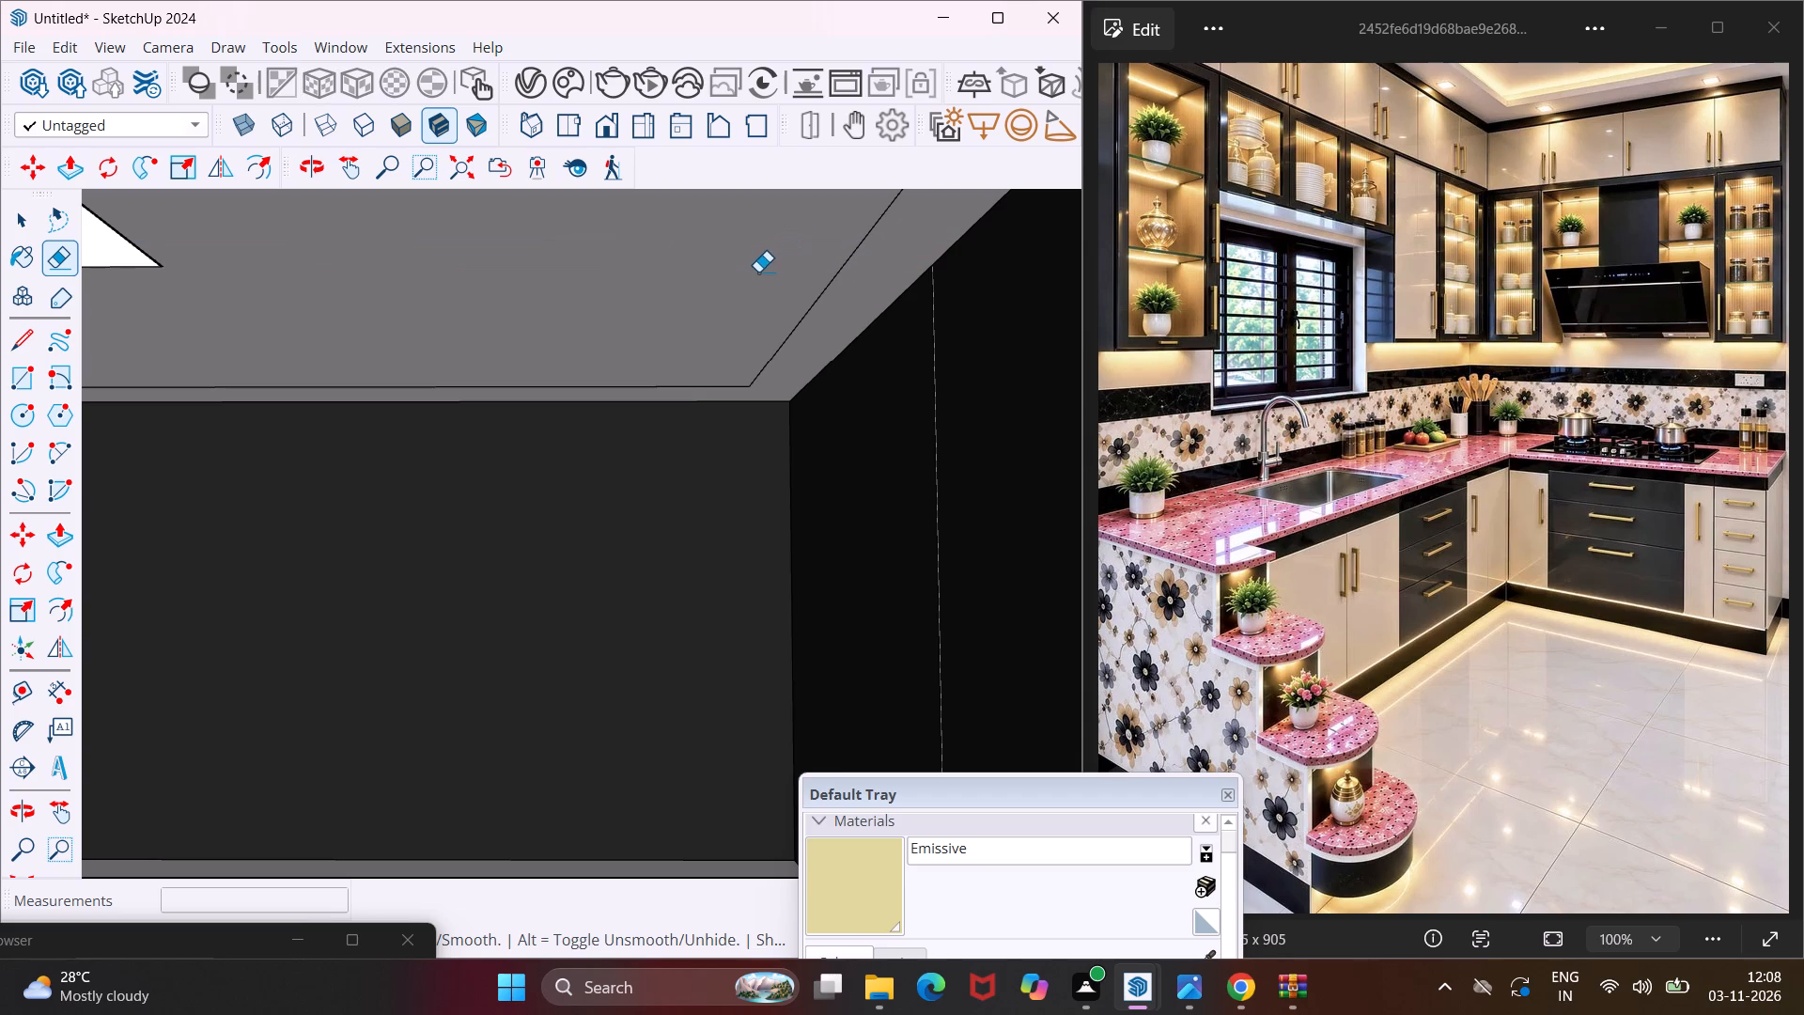
Erase the next pair of cross seams on the hob-side cabinets' underside, including their short segments inside the plinth strip.
middle_click_drag(758, 272, 804, 282)
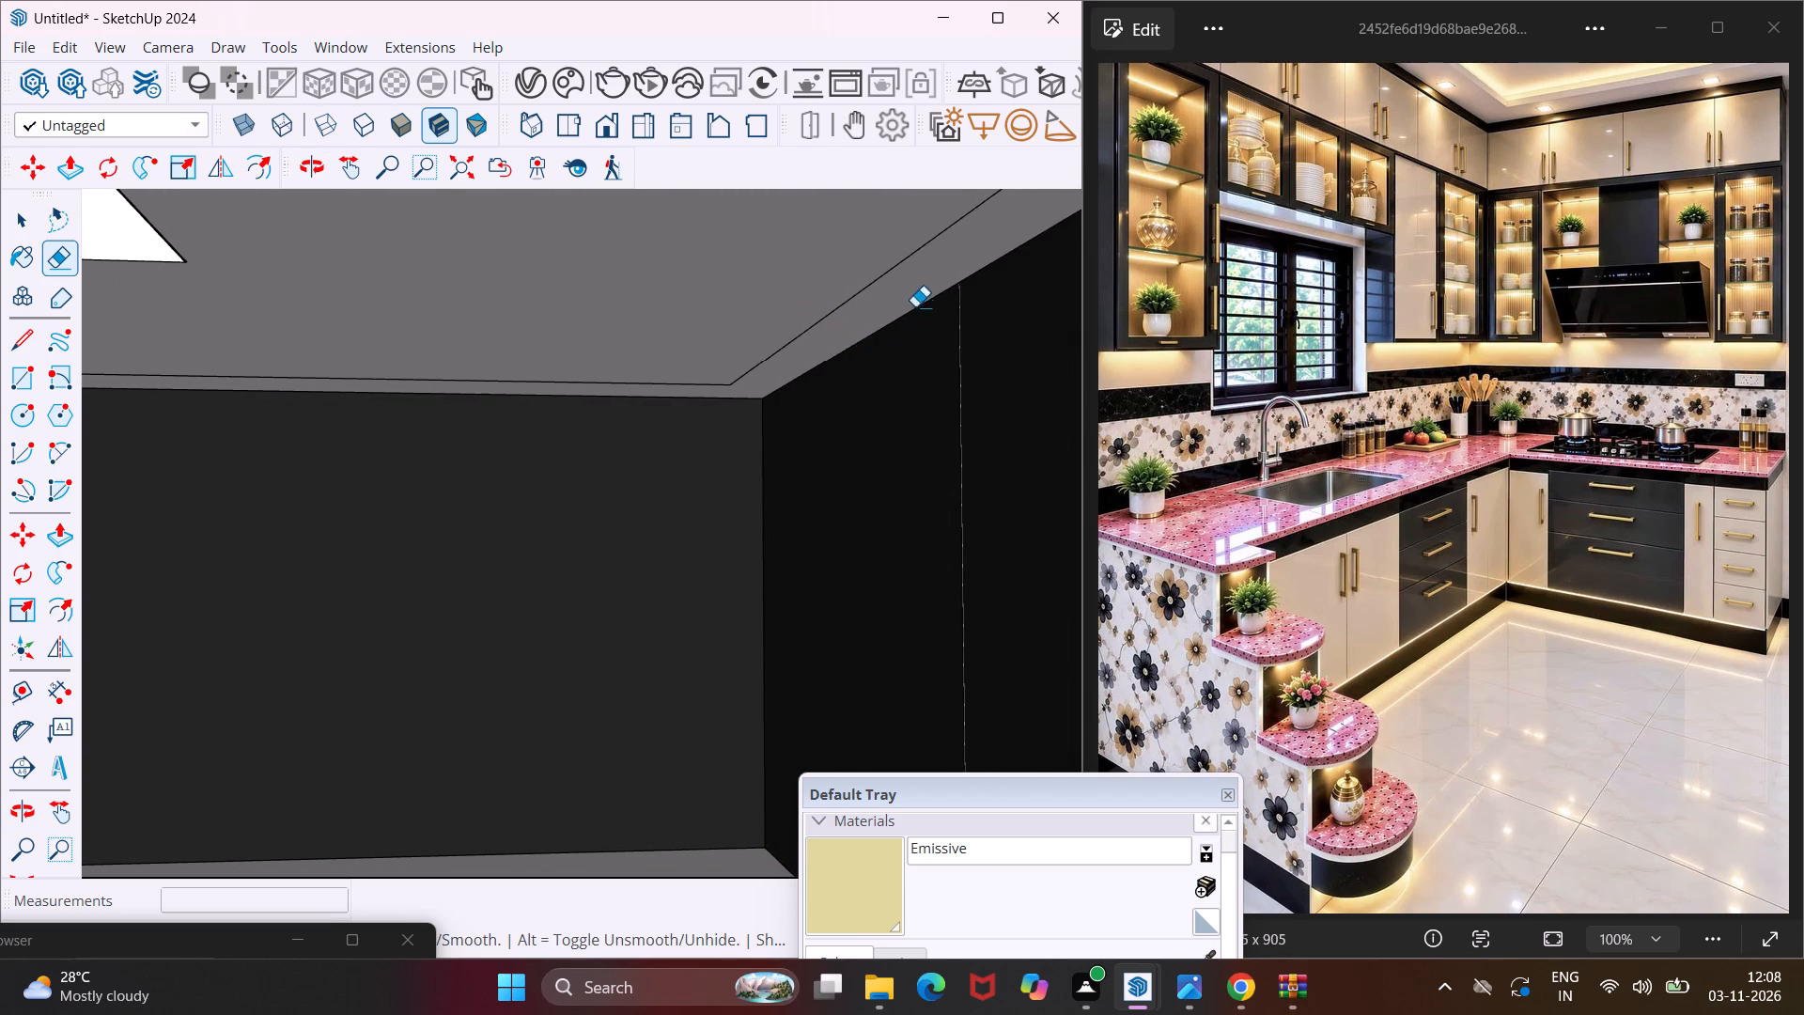
middle_click_drag(926, 279, 859, 292)
scroll(906, 371, "up", 1)
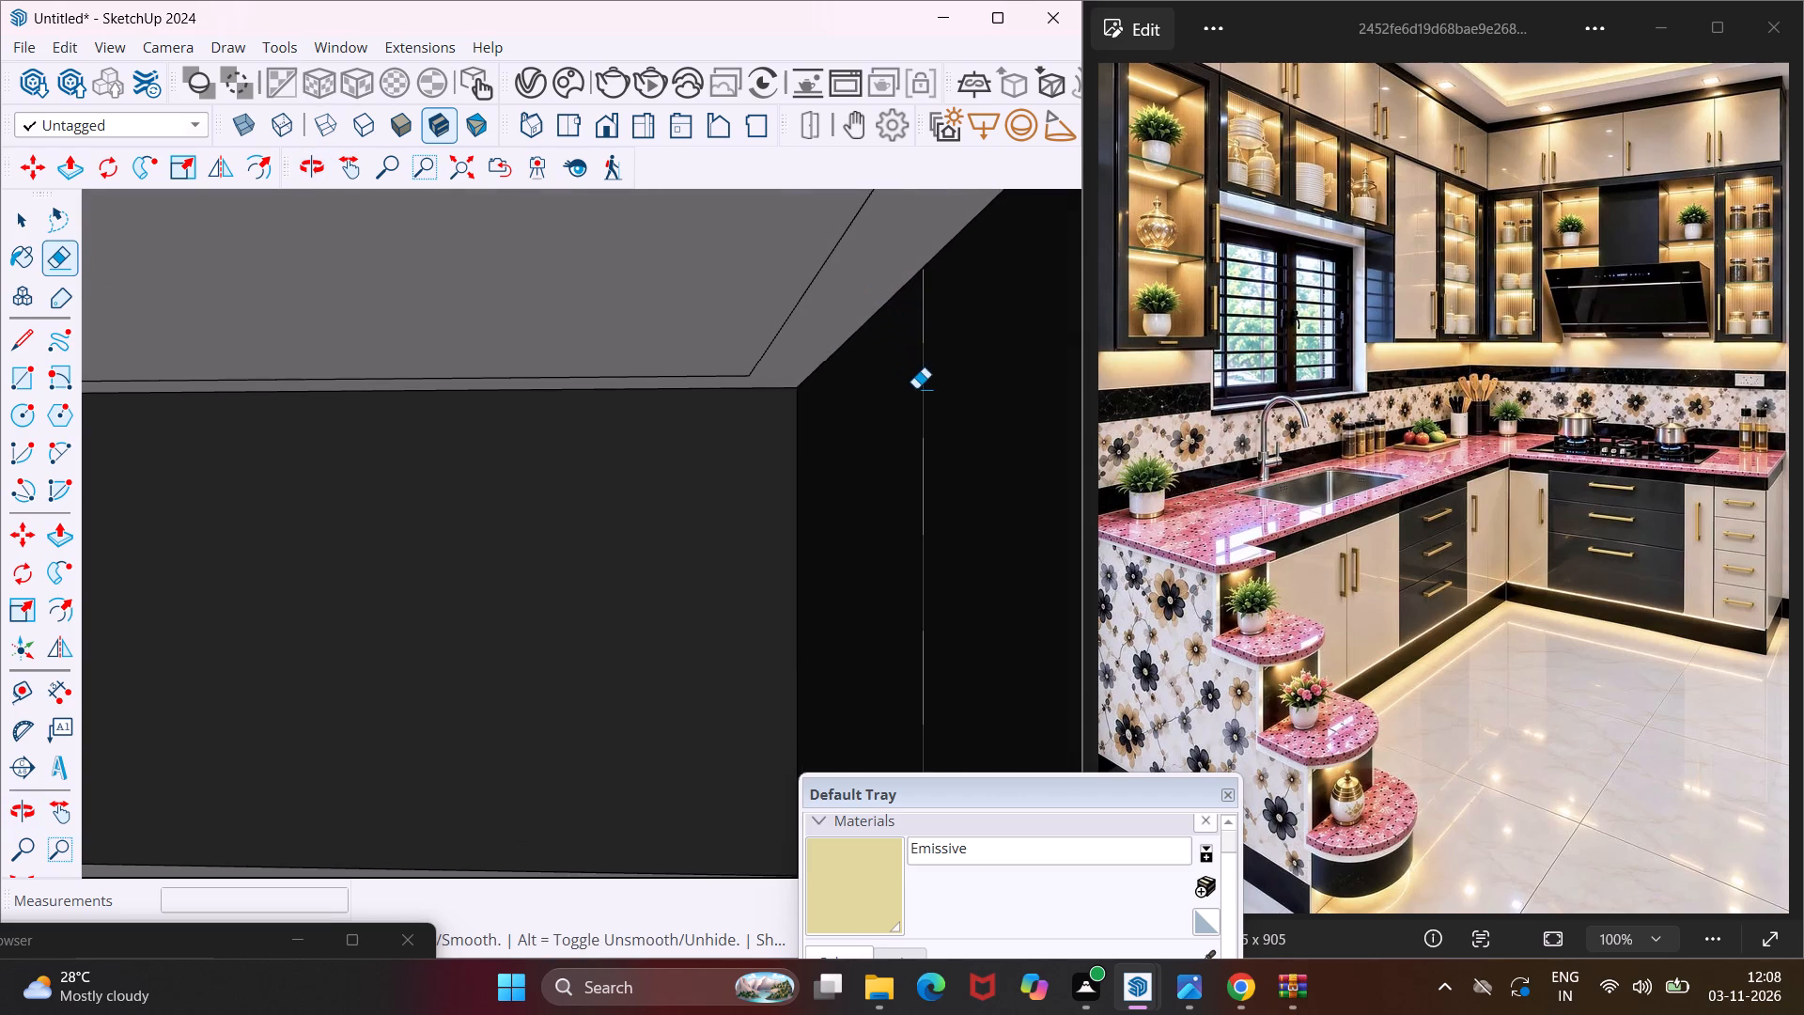
scroll(846, 384, "down", 6)
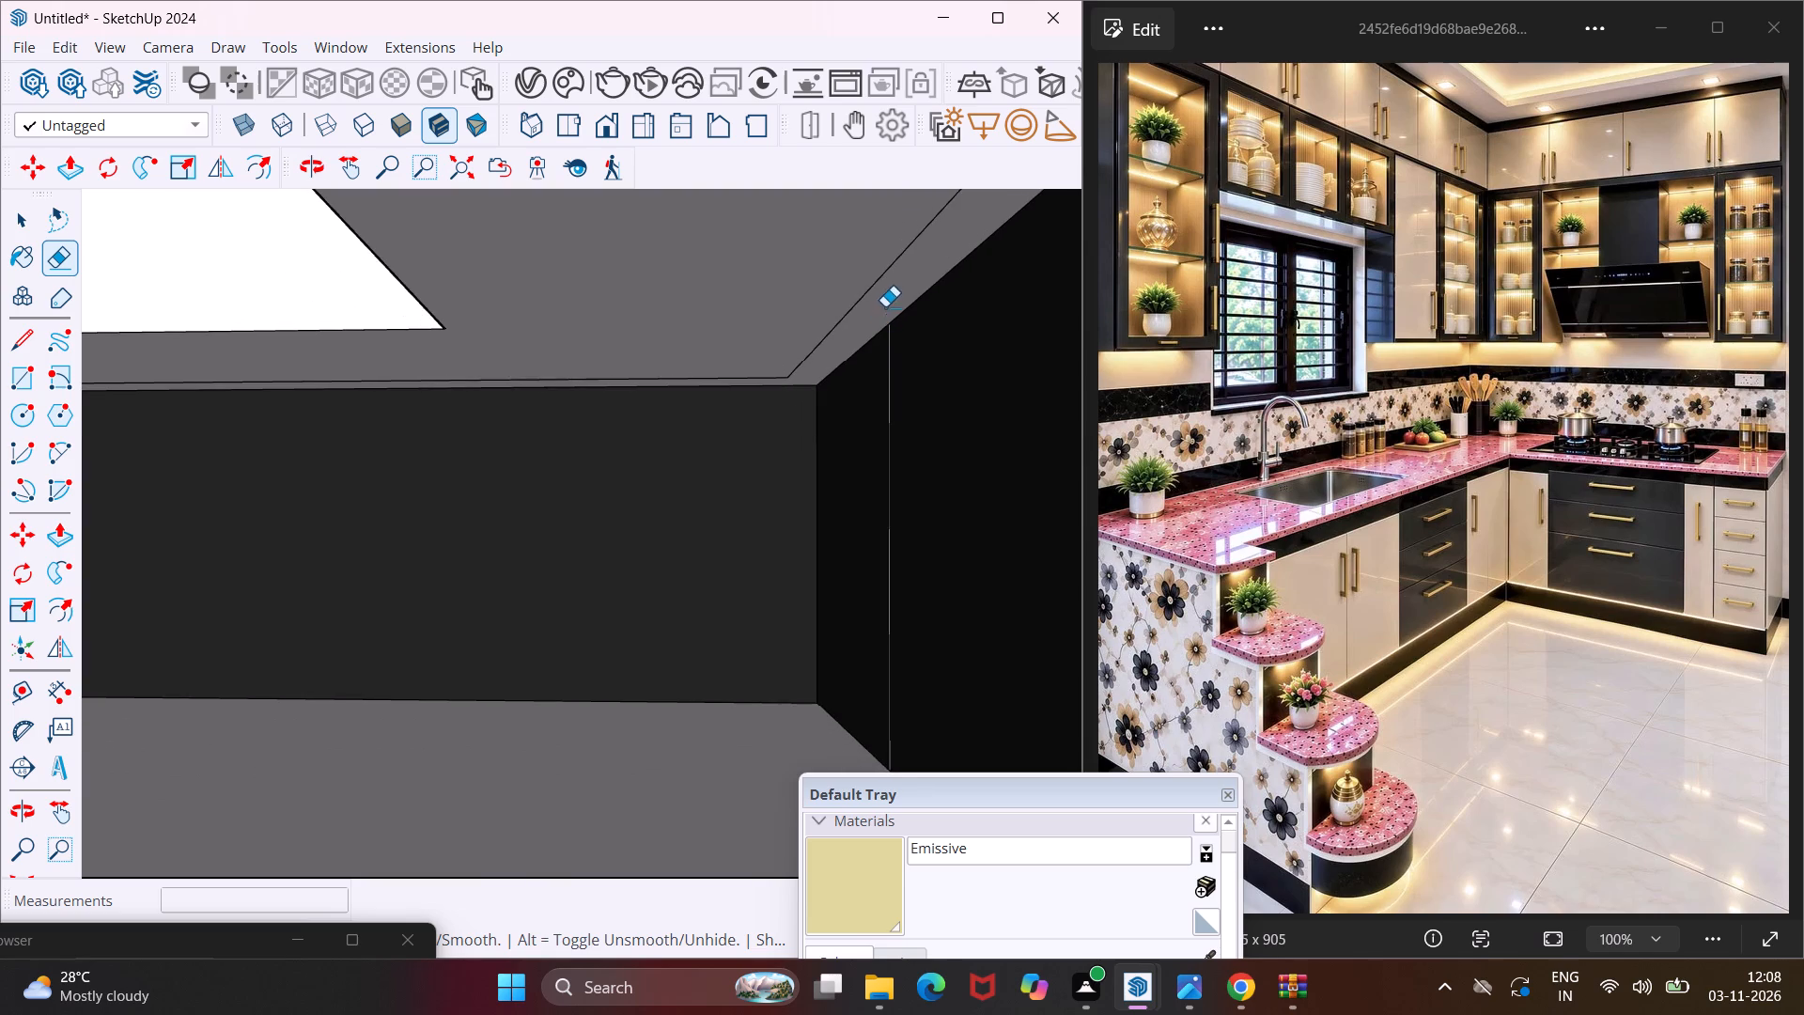
middle_click_drag(856, 311, 832, 334)
scroll(820, 335, "down", 3)
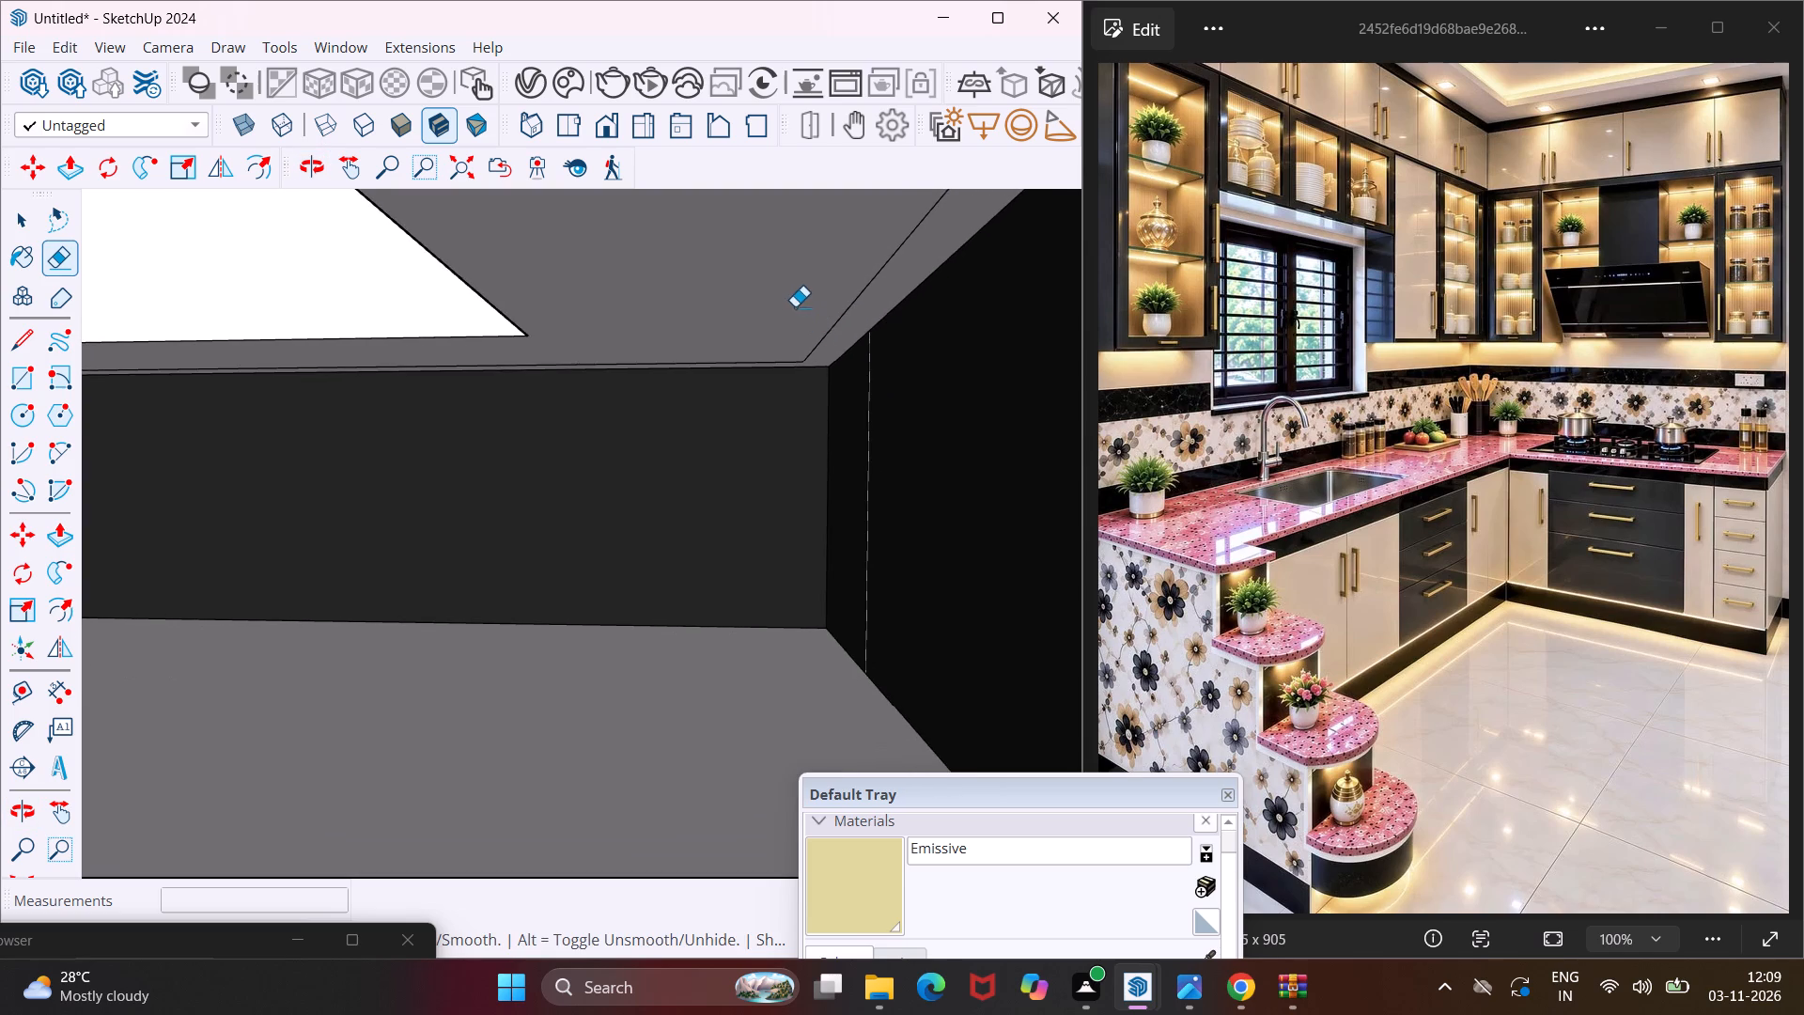
middle_click_drag(795, 306, 785, 340)
scroll(782, 340, "down", 4)
middle_click_drag(792, 304, 788, 314)
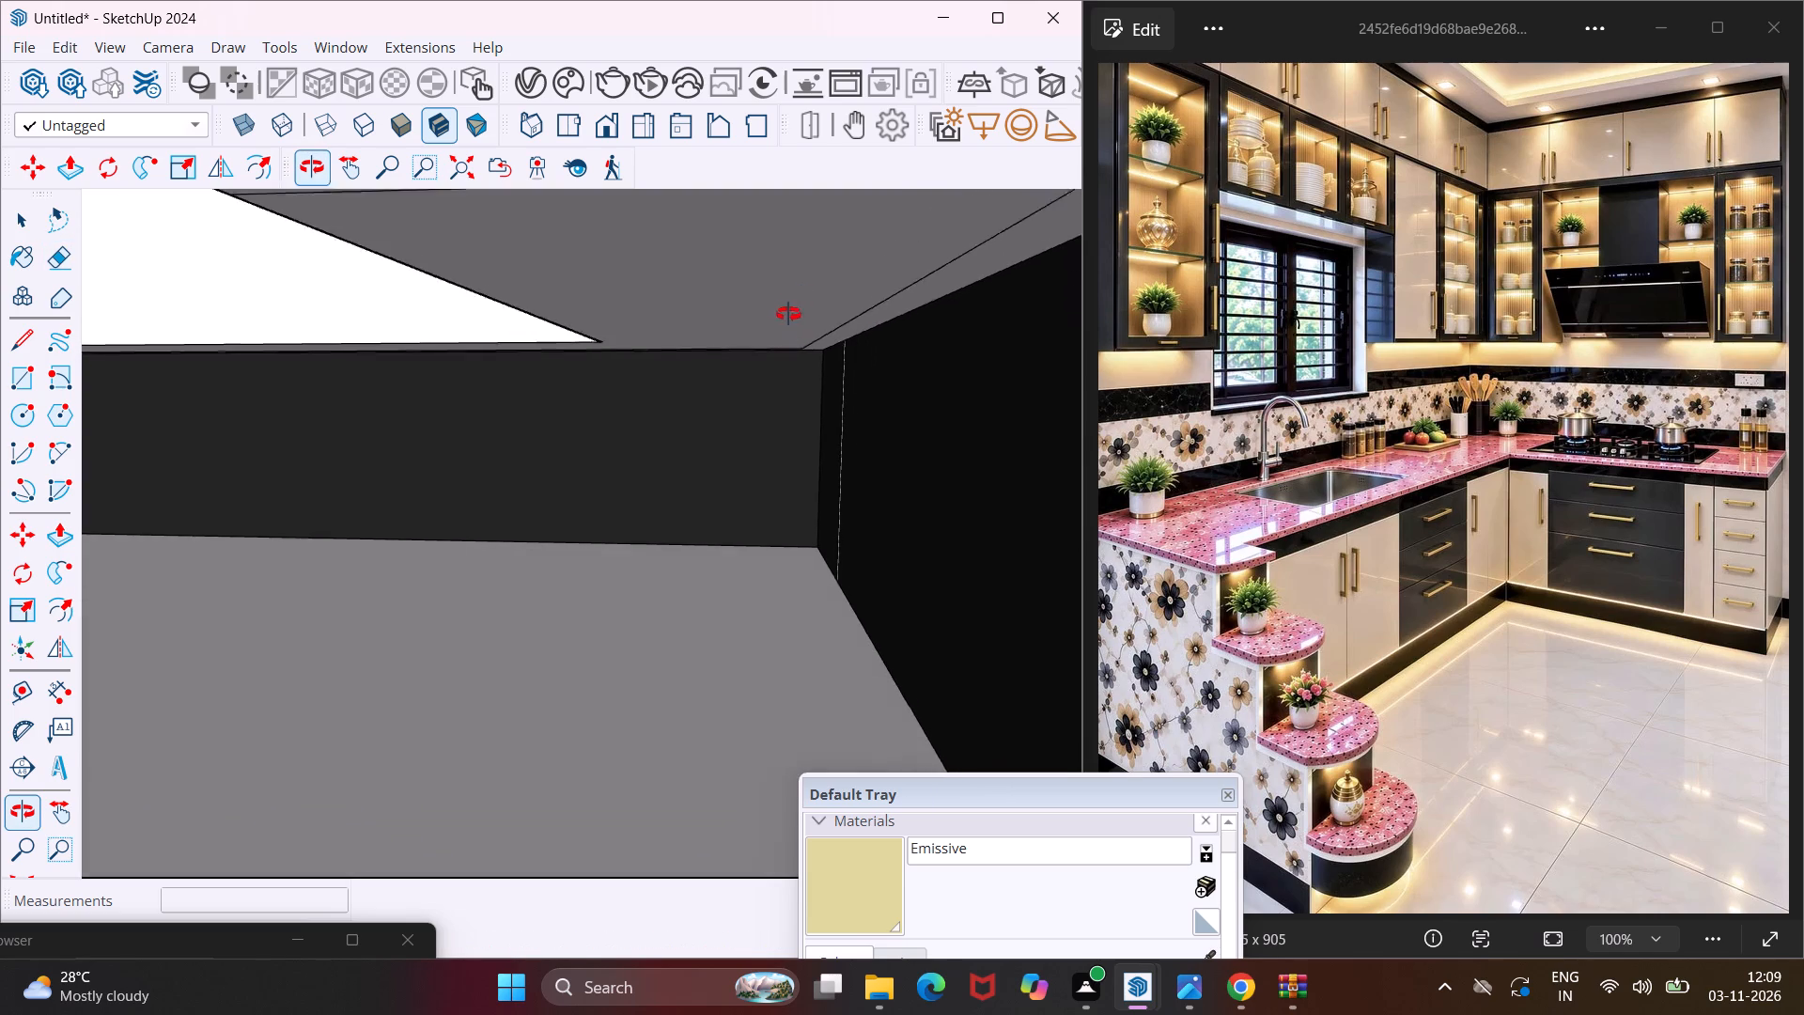
middle_click_drag(788, 314, 779, 315)
left_click_drag(793, 279, 802, 260)
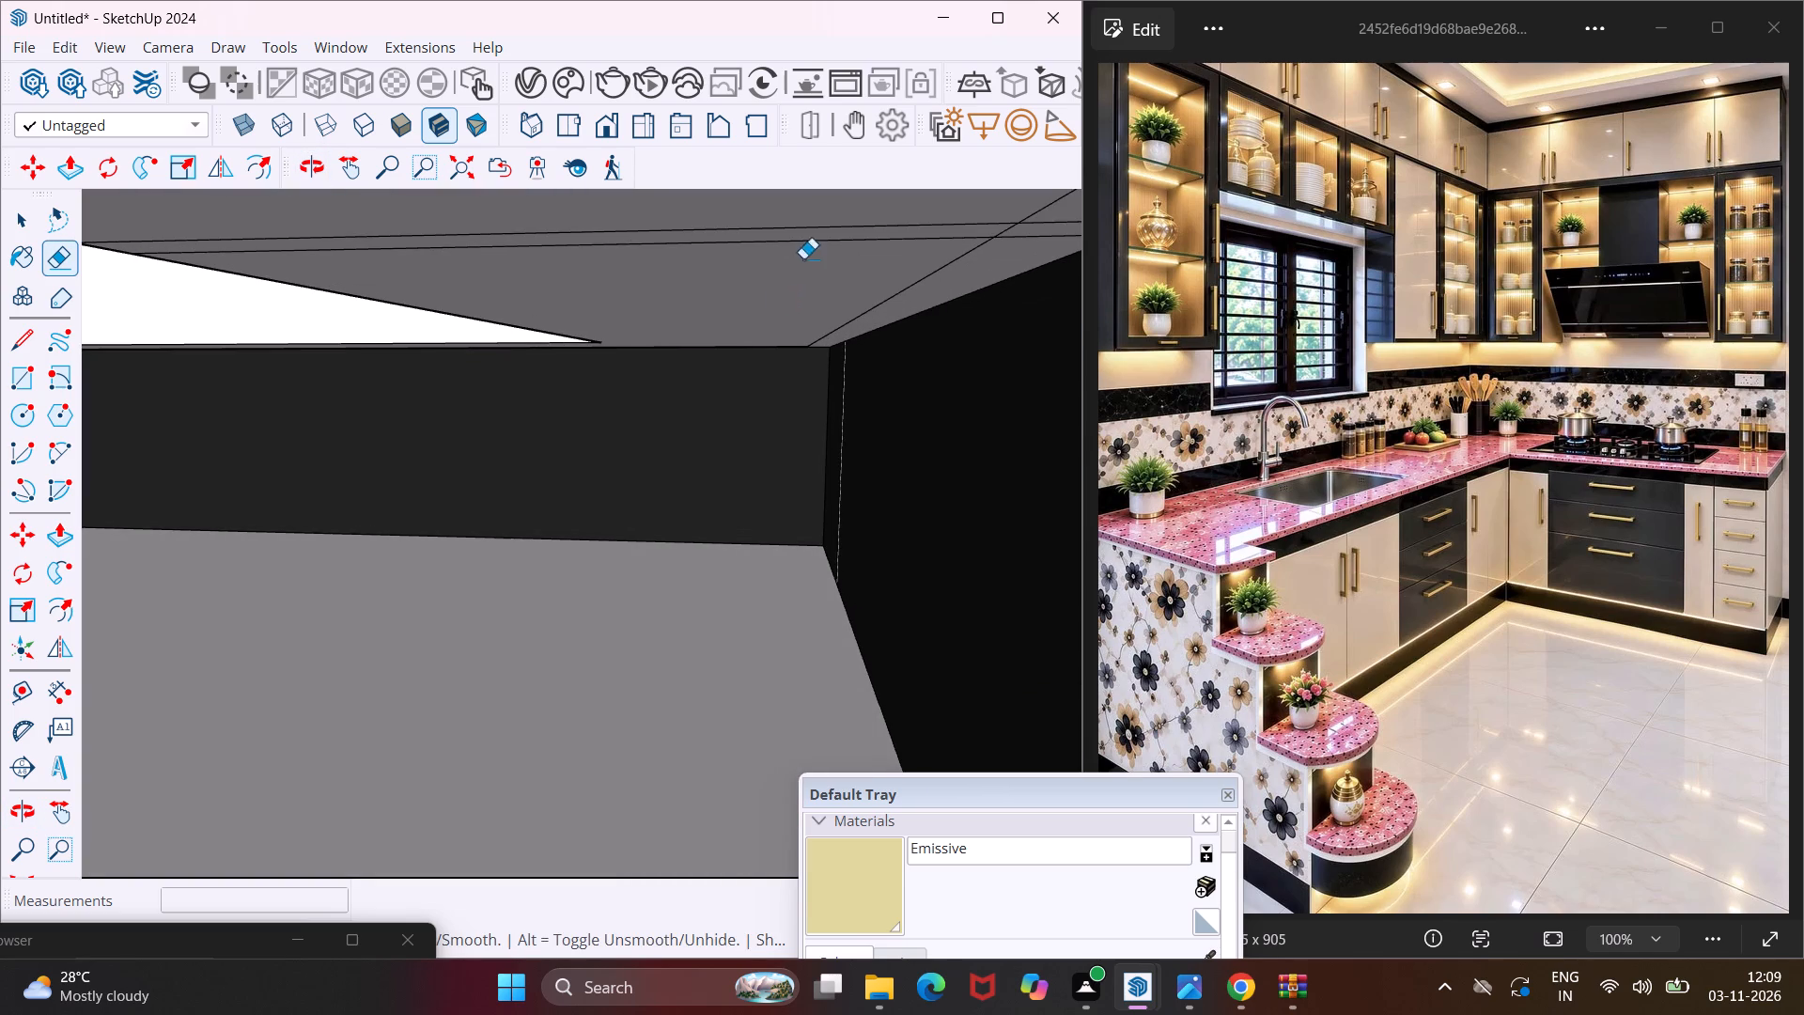
left_click_drag(820, 224, 810, 247)
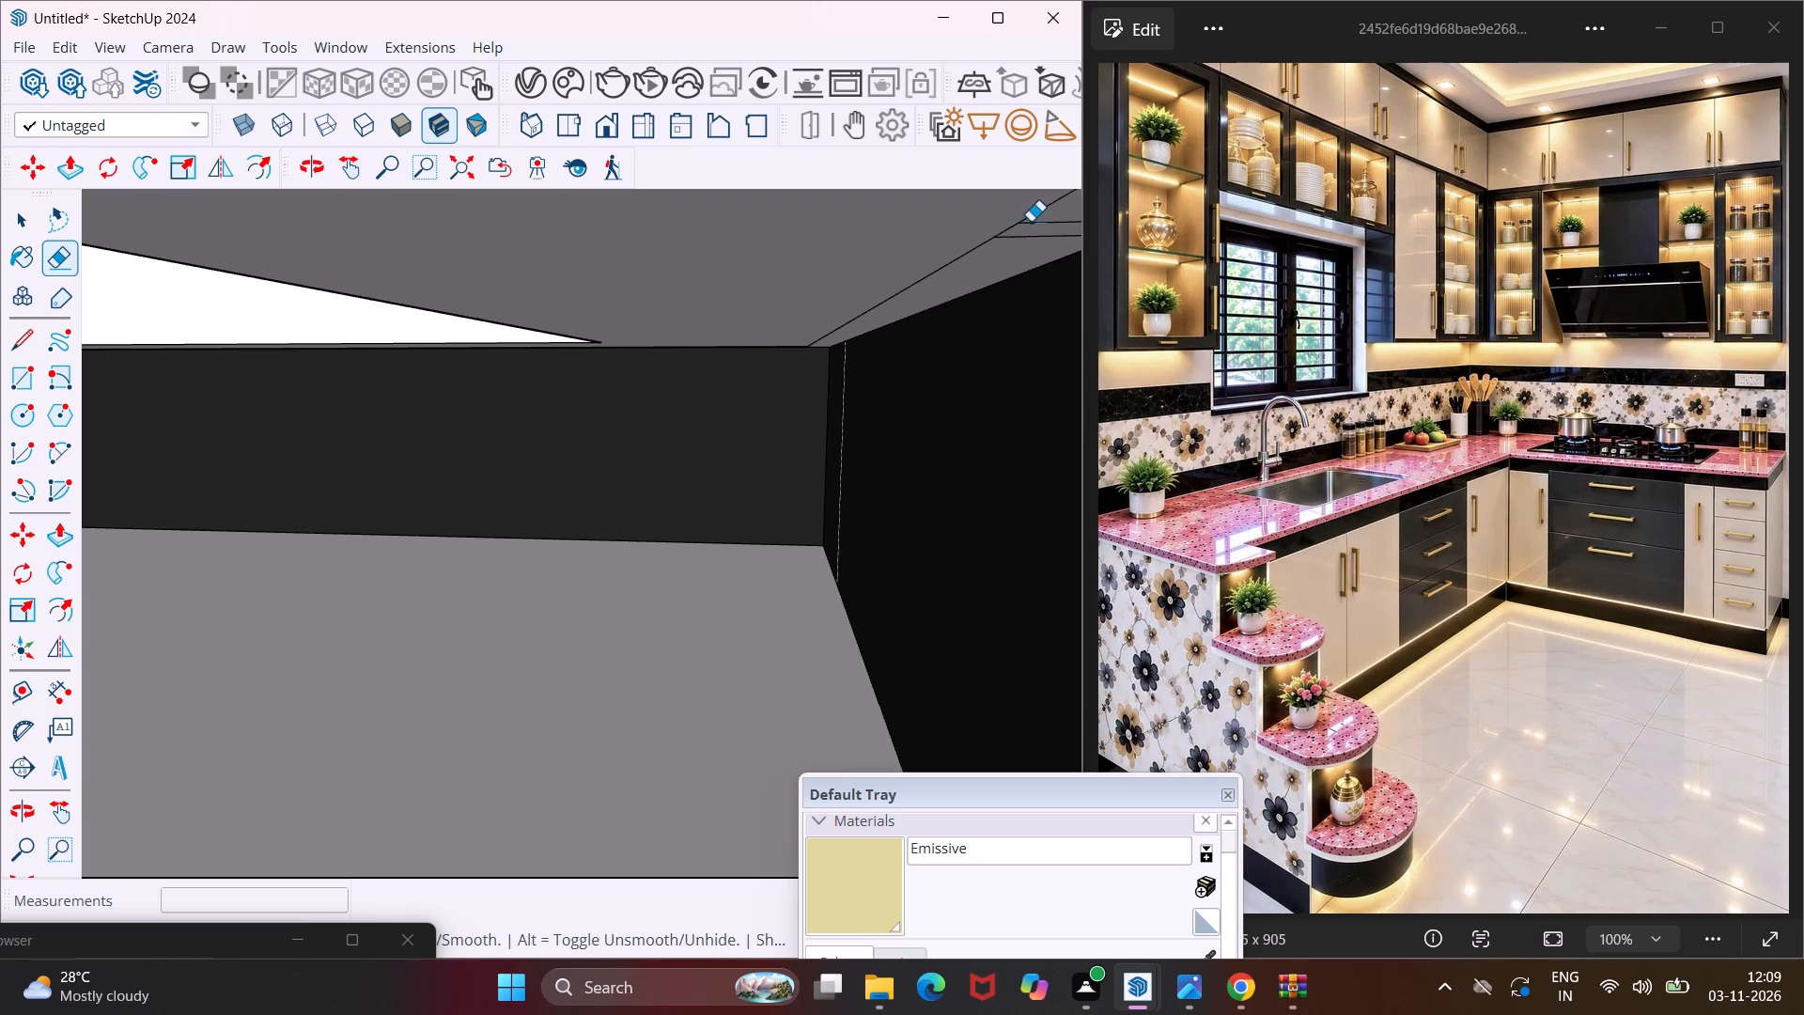
left_click_drag(1042, 220, 1021, 241)
scroll(837, 240, "down", 3)
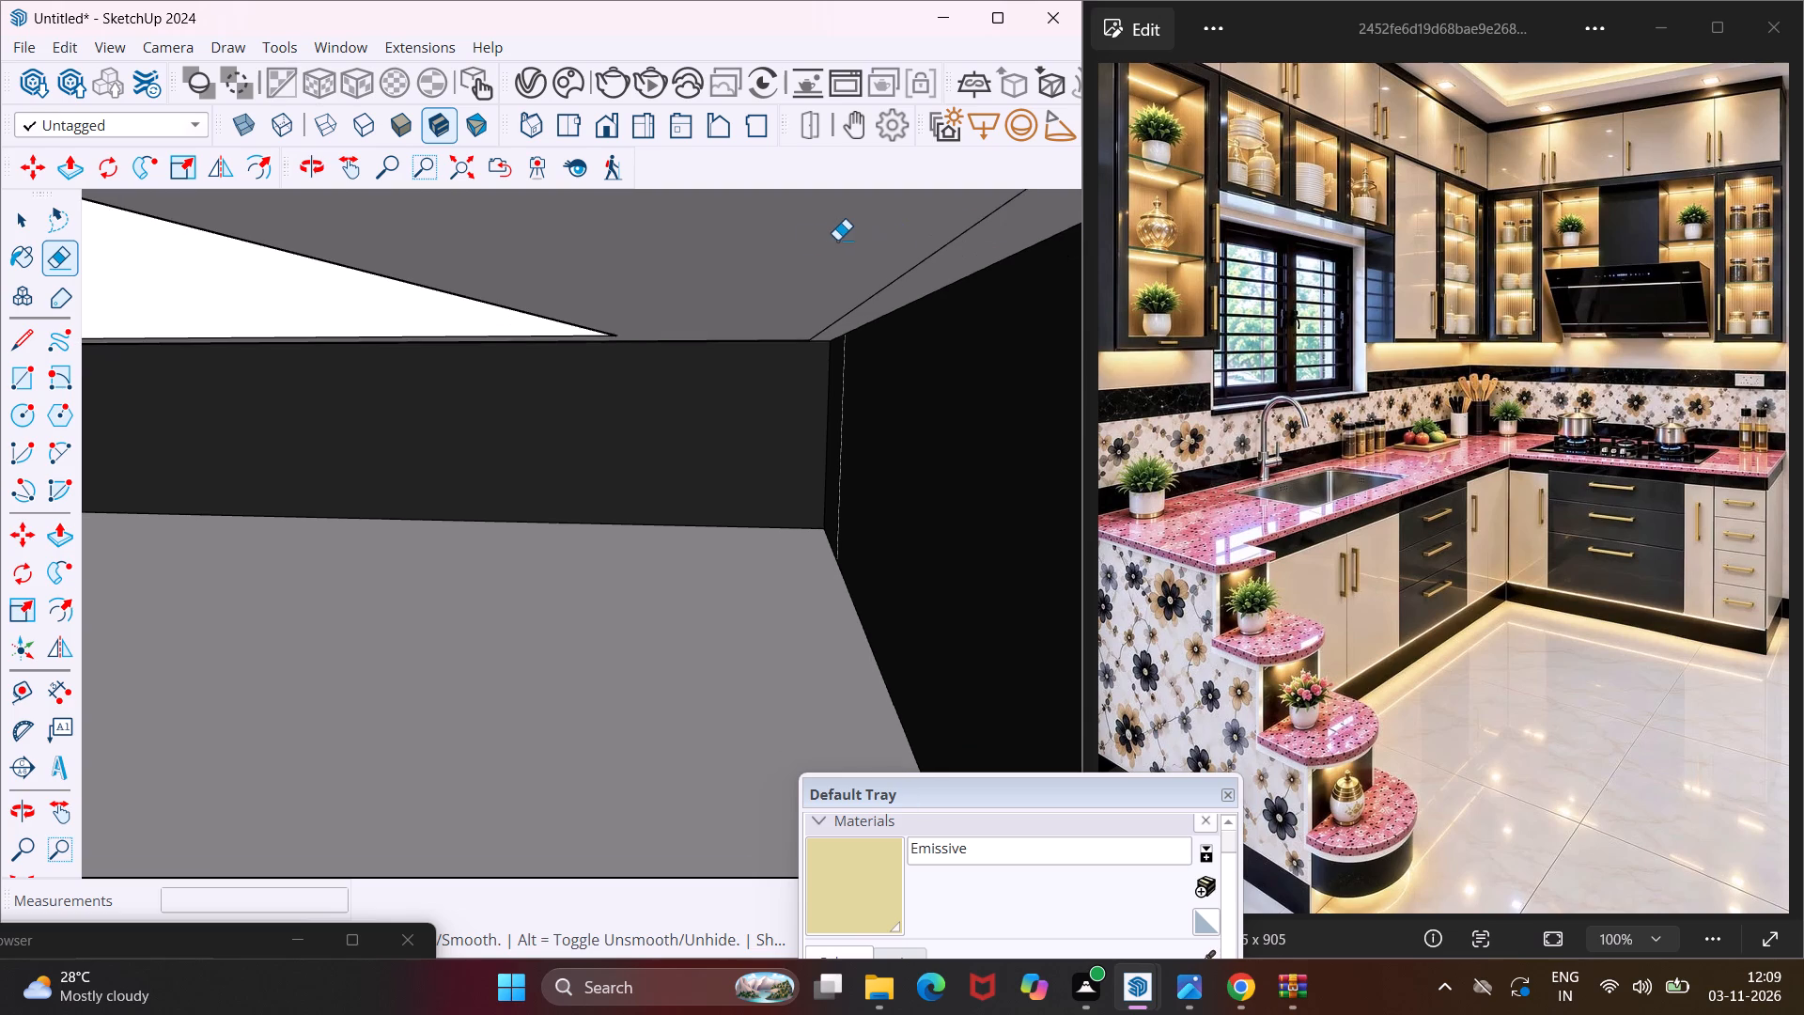
Erase the following pair of cross seams farther along the hob-side underside, on both sides of the plinth's offset line.
middle_click_drag(754, 268, 754, 298)
scroll(754, 298, "down", 6)
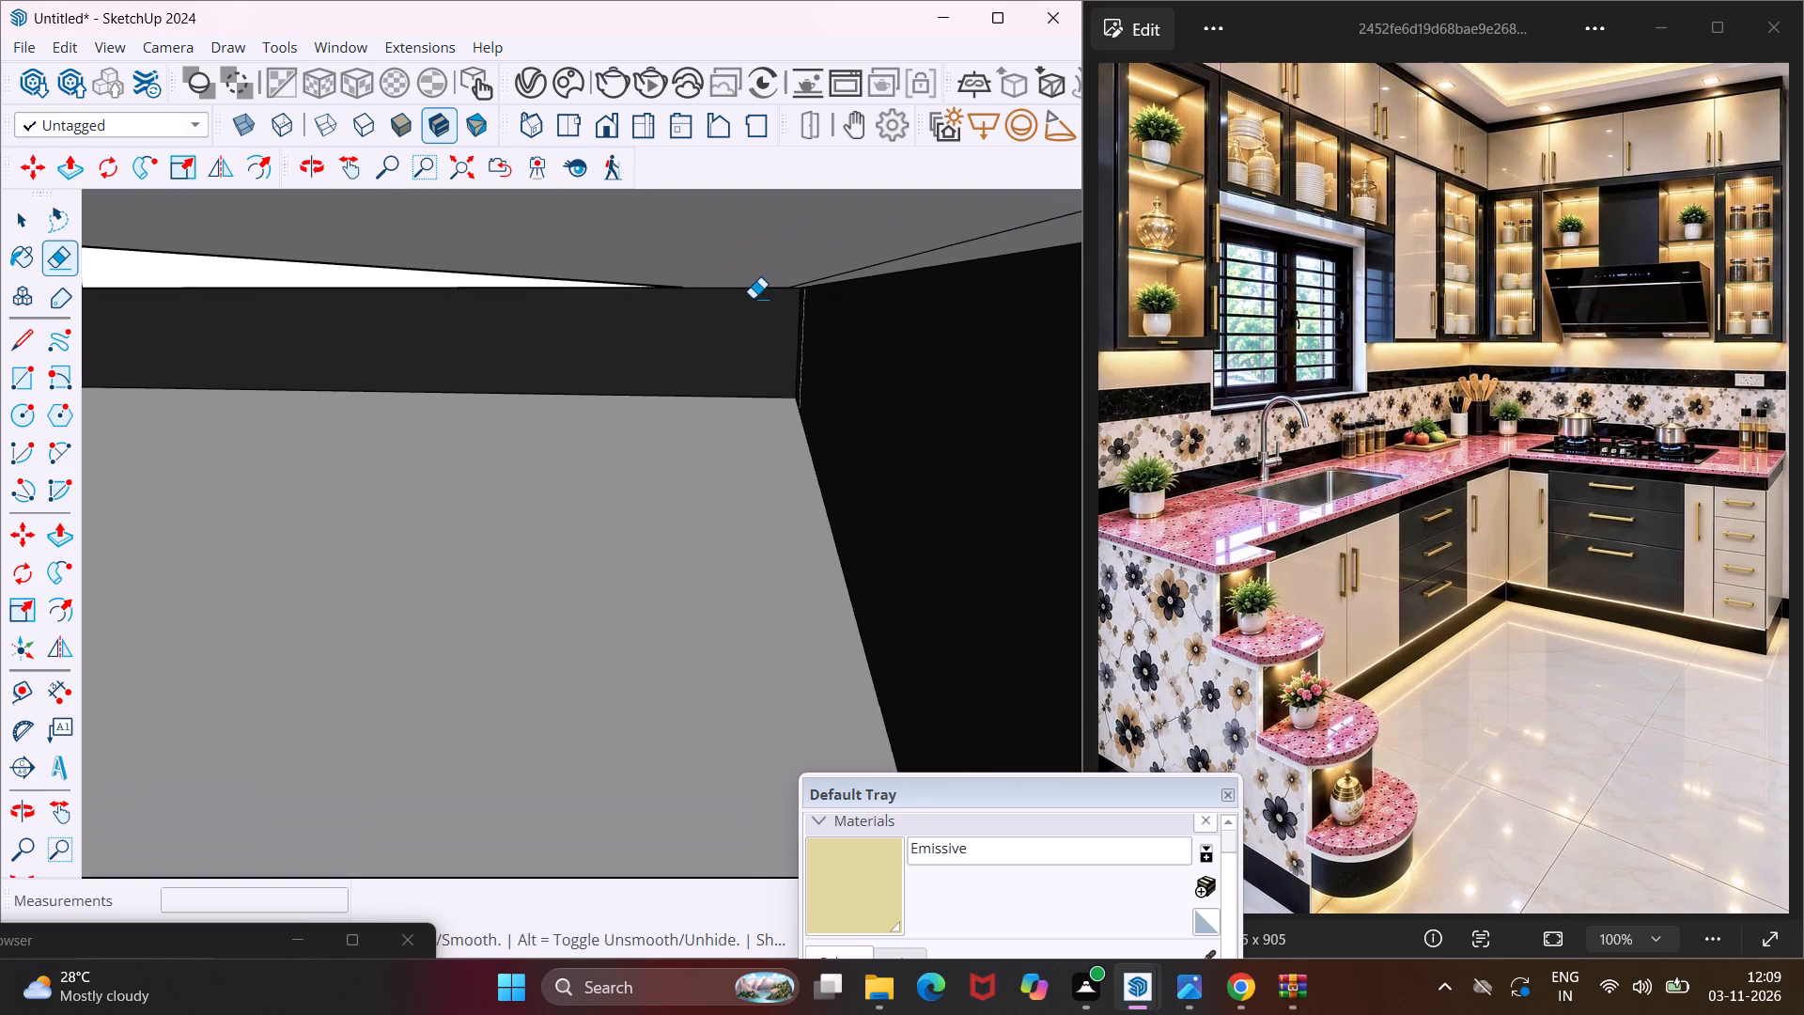
scroll(753, 298, "down", 9)
middle_click_drag(754, 271, 759, 257)
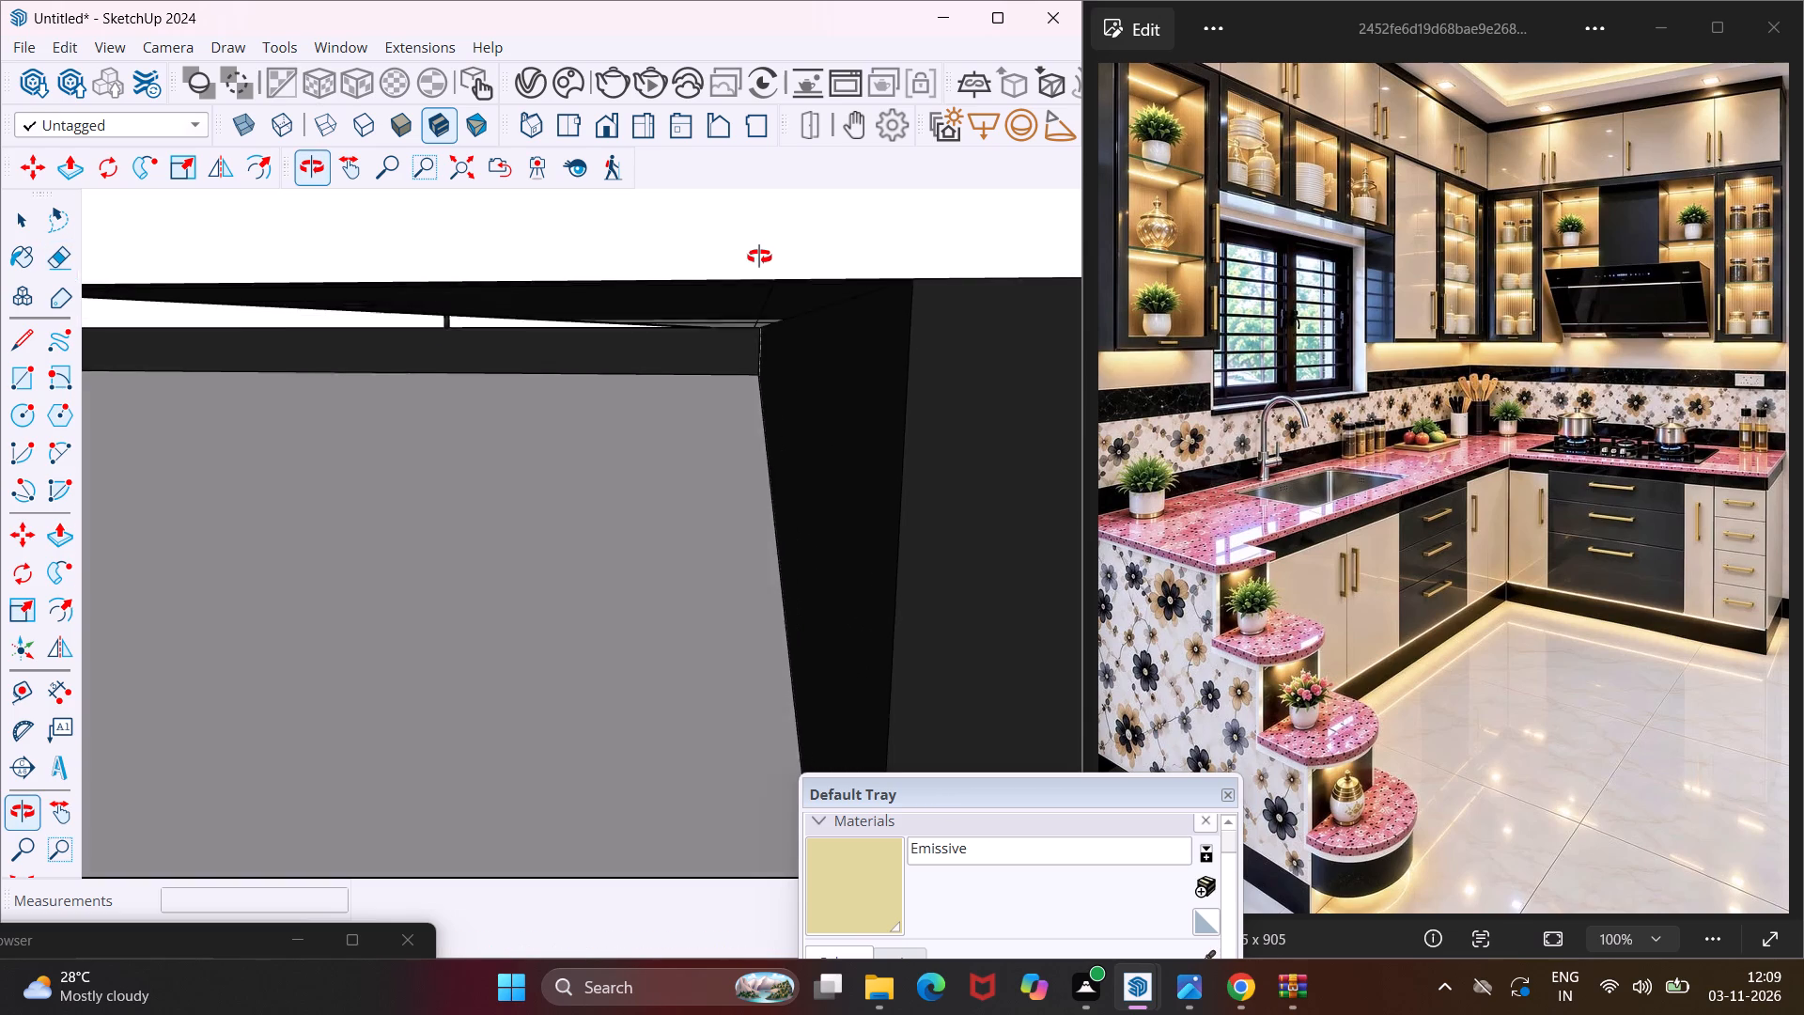
middle_click_drag(759, 257, 822, 132)
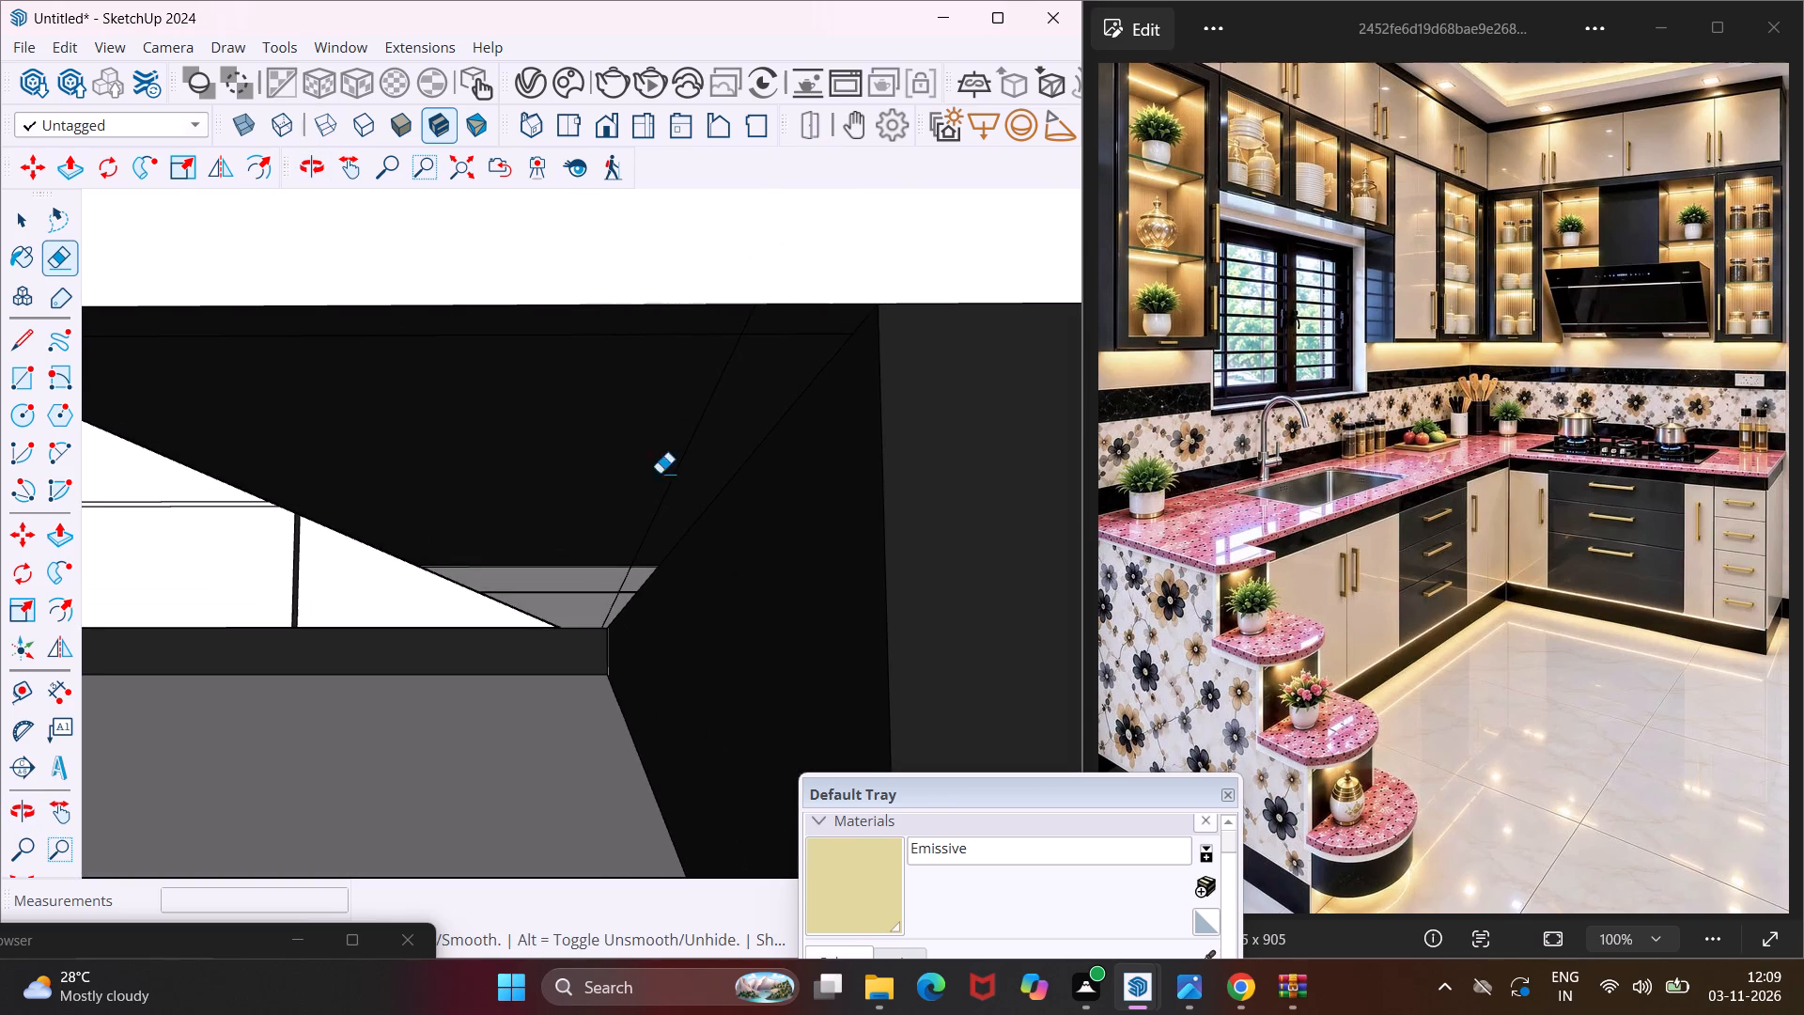
scroll(558, 575, "up", 3)
middle_click_drag(558, 575, 601, 495)
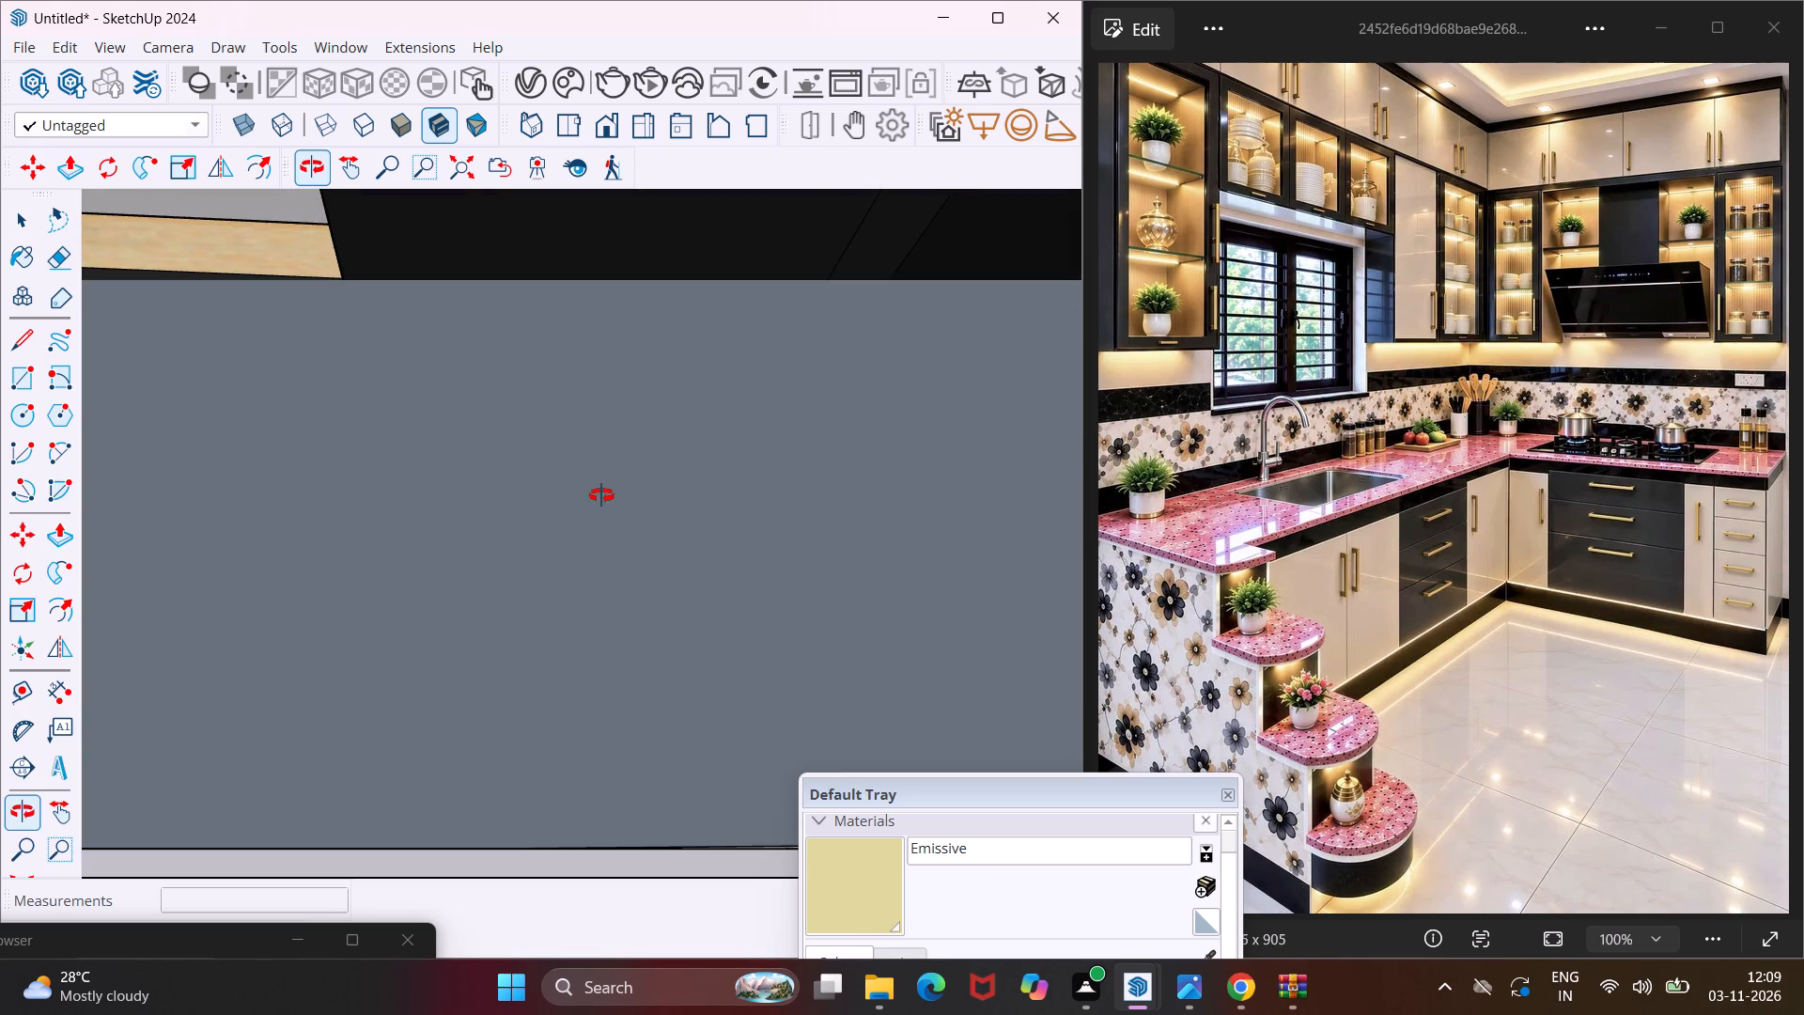
middle_click_drag(601, 495, 604, 516)
scroll(555, 624, "up", 6)
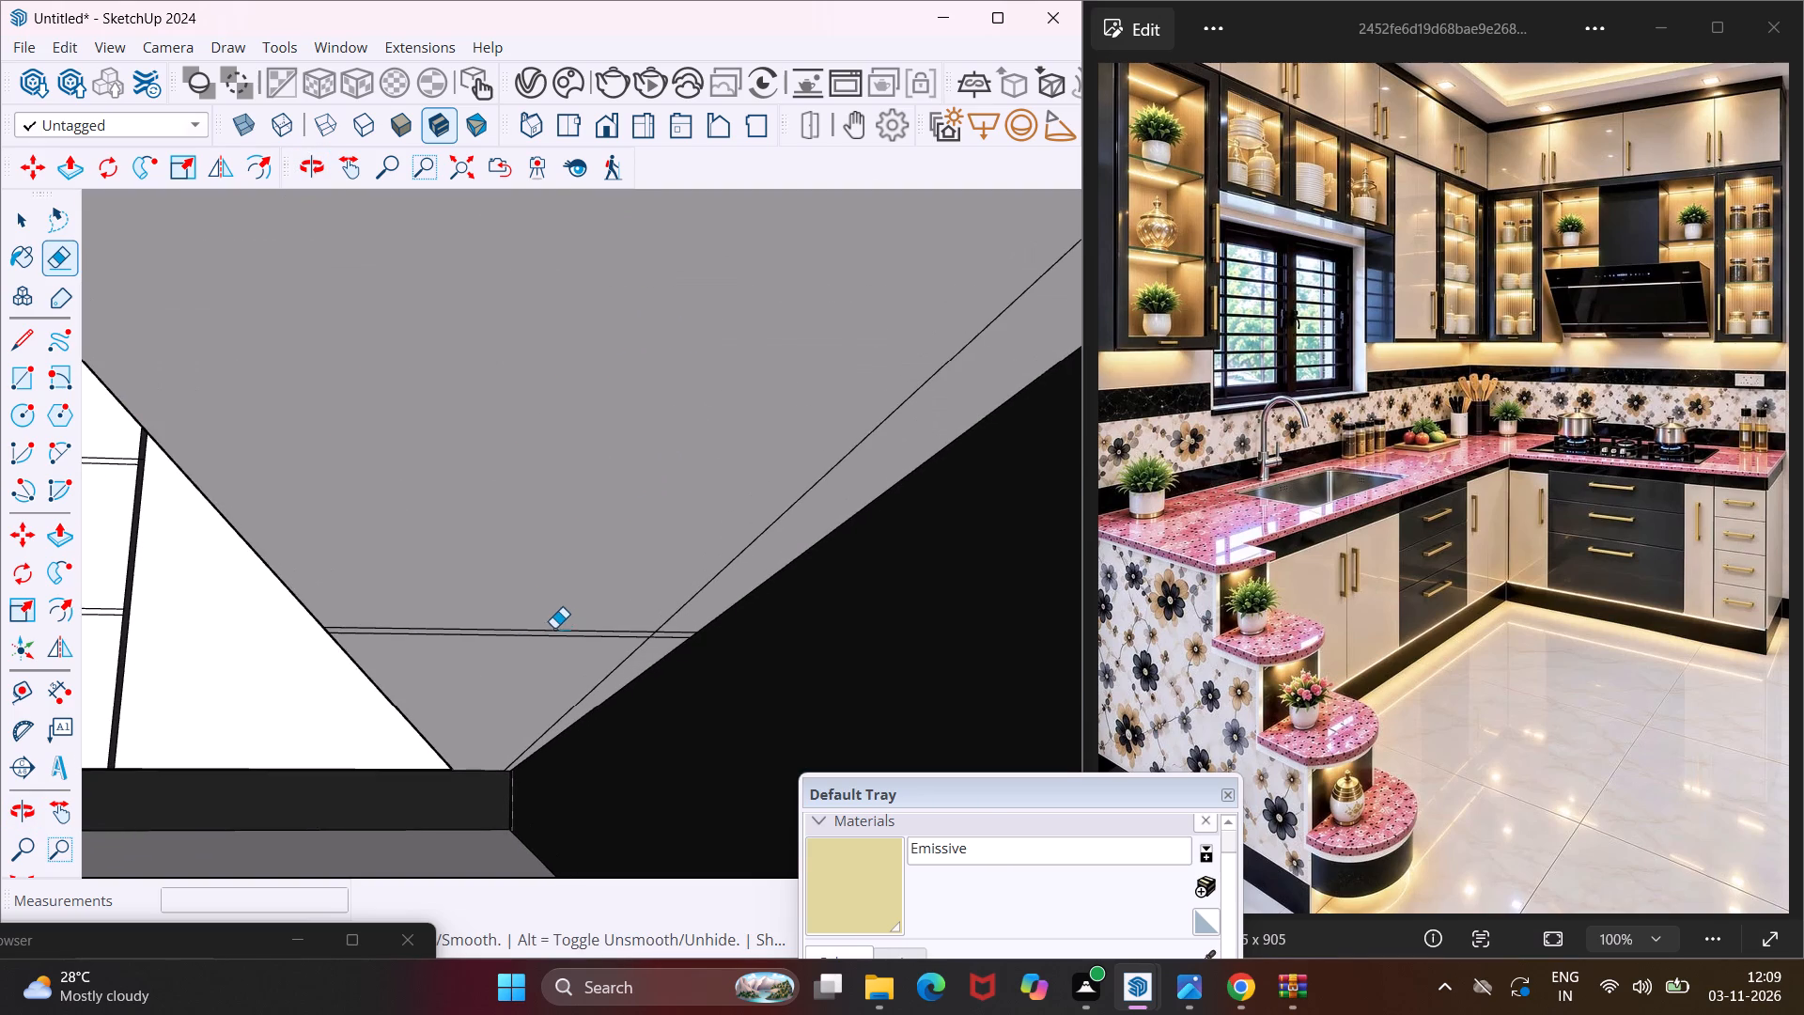
left_click(547, 638)
left_click(555, 625)
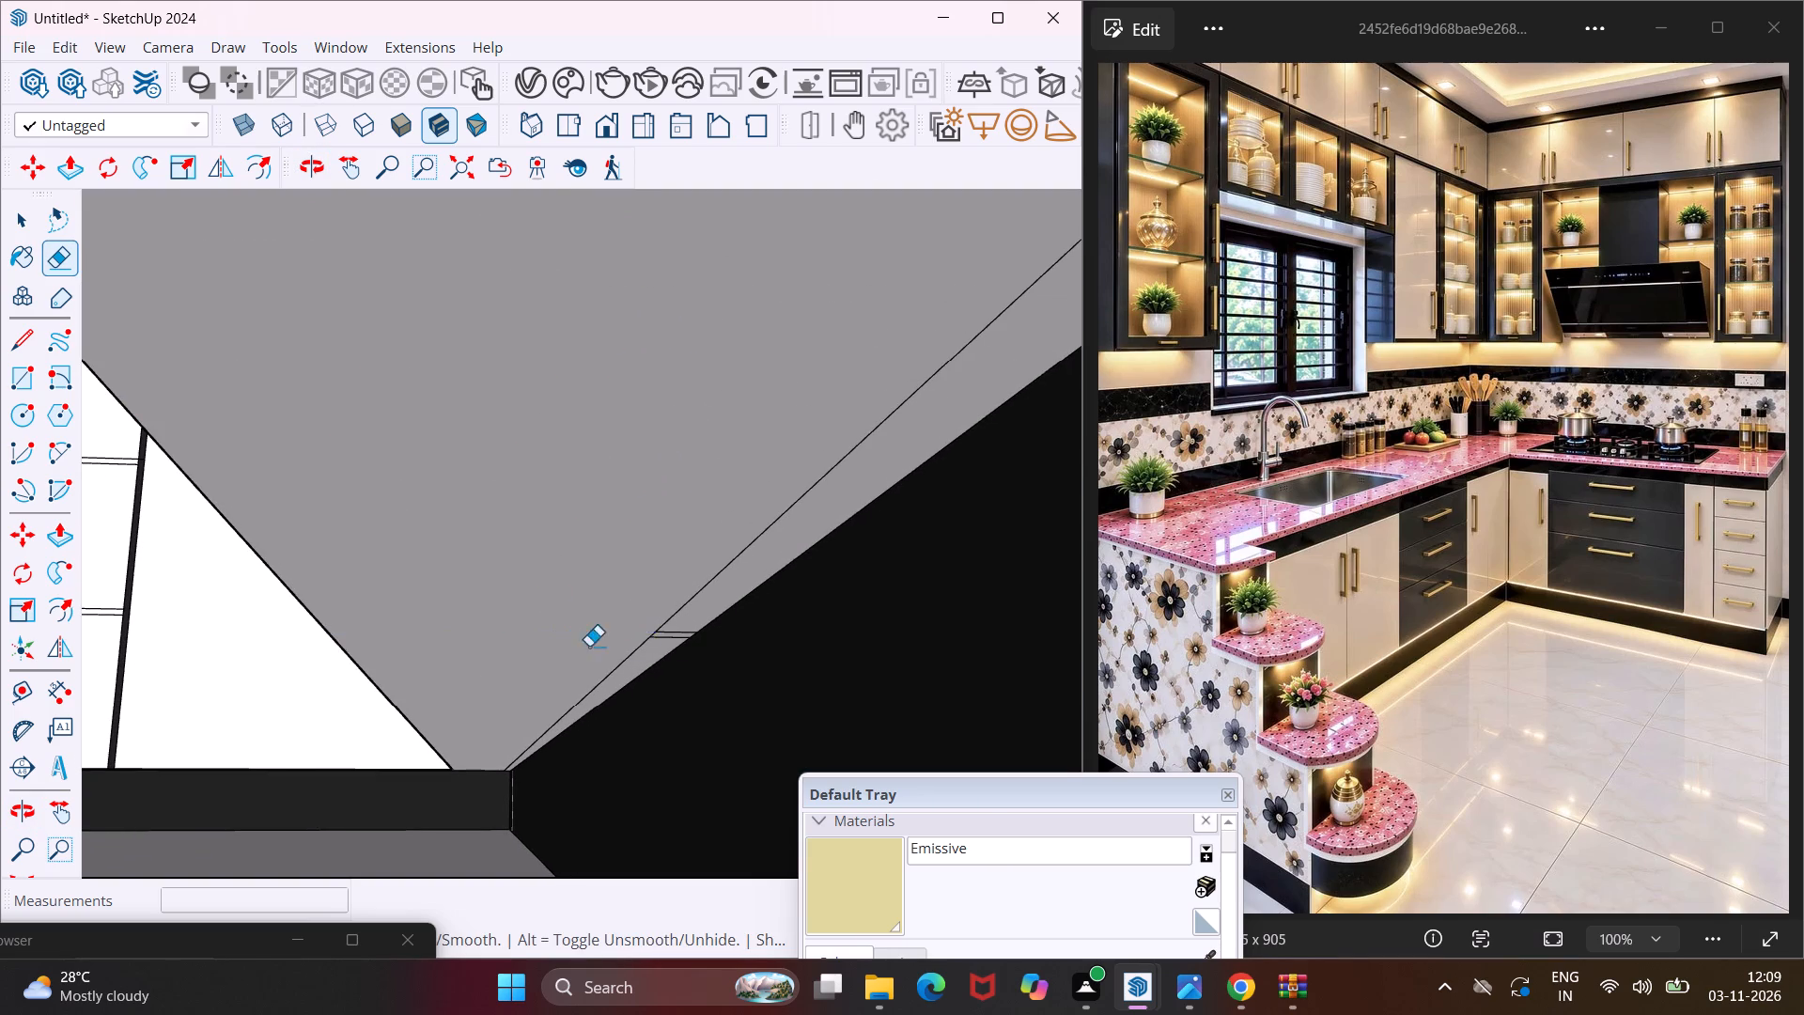
scroll(661, 647, "up", 2)
left_click_drag(679, 622, 665, 639)
Erase the single cross seam near the far end of the hob-side underside, including its segment inside the plinth strip.
scroll(568, 658, "down", 3)
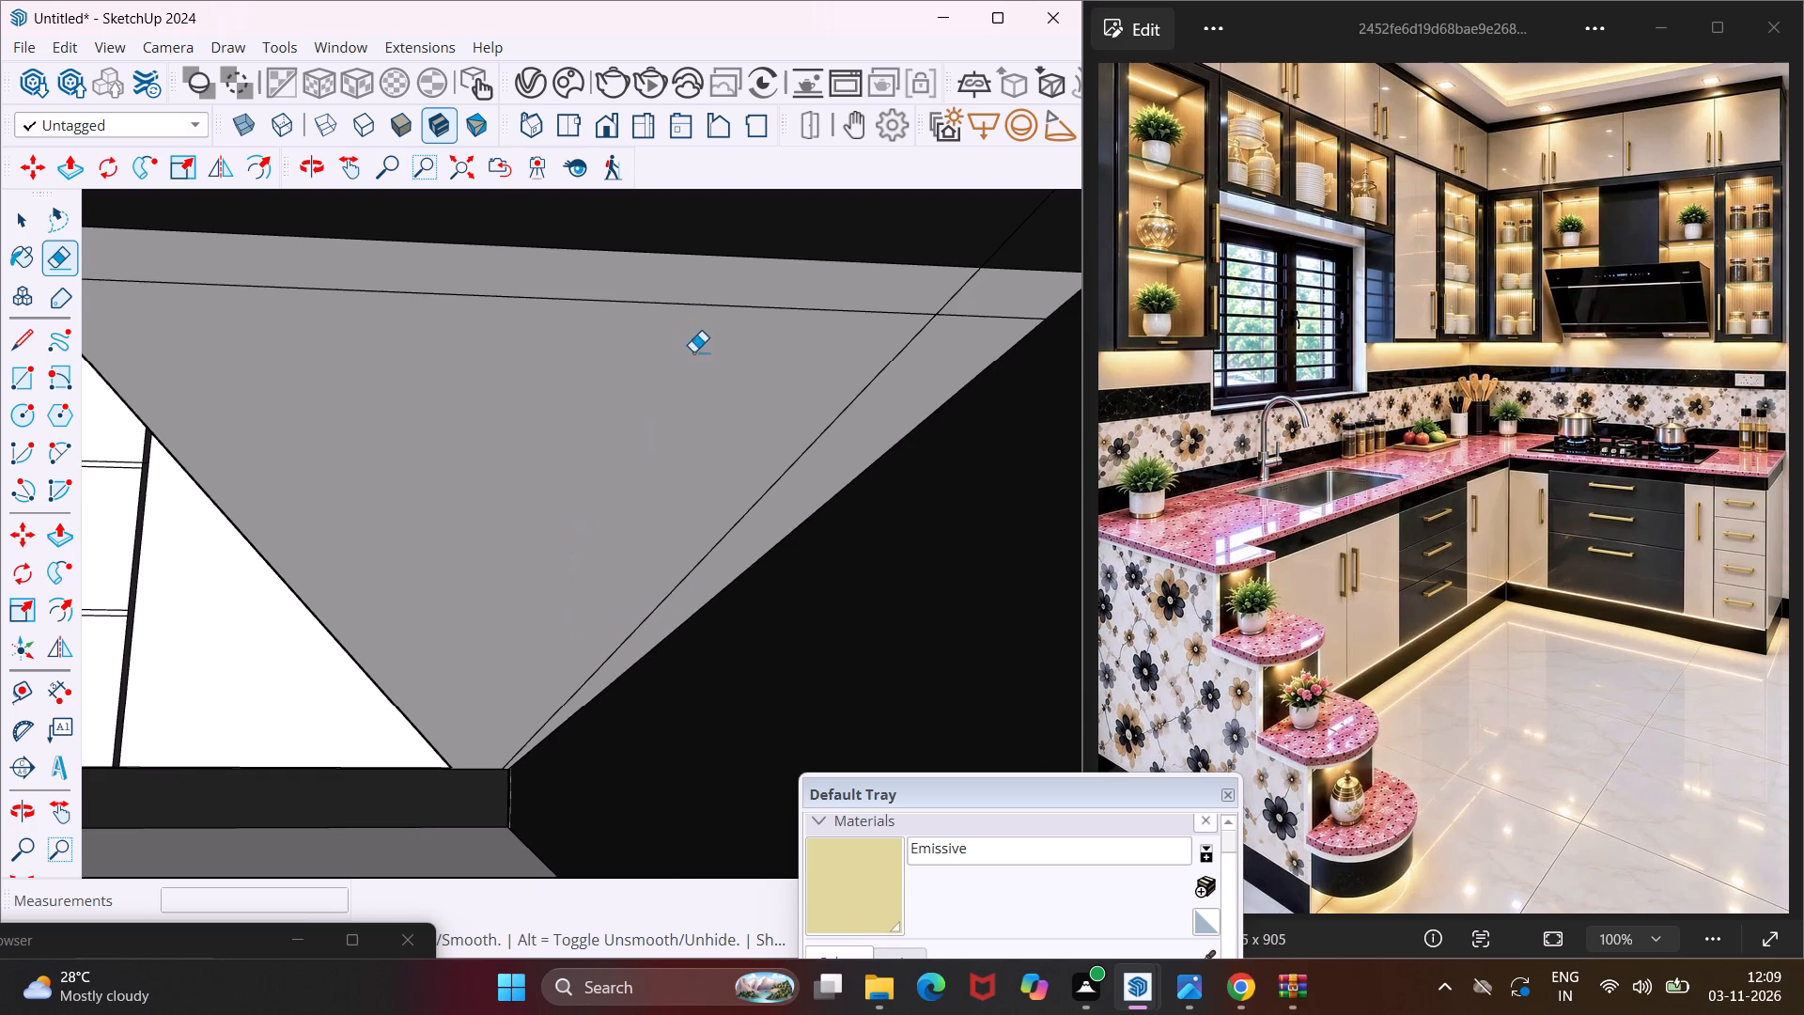
left_click(700, 308)
left_click_drag(822, 300, 810, 320)
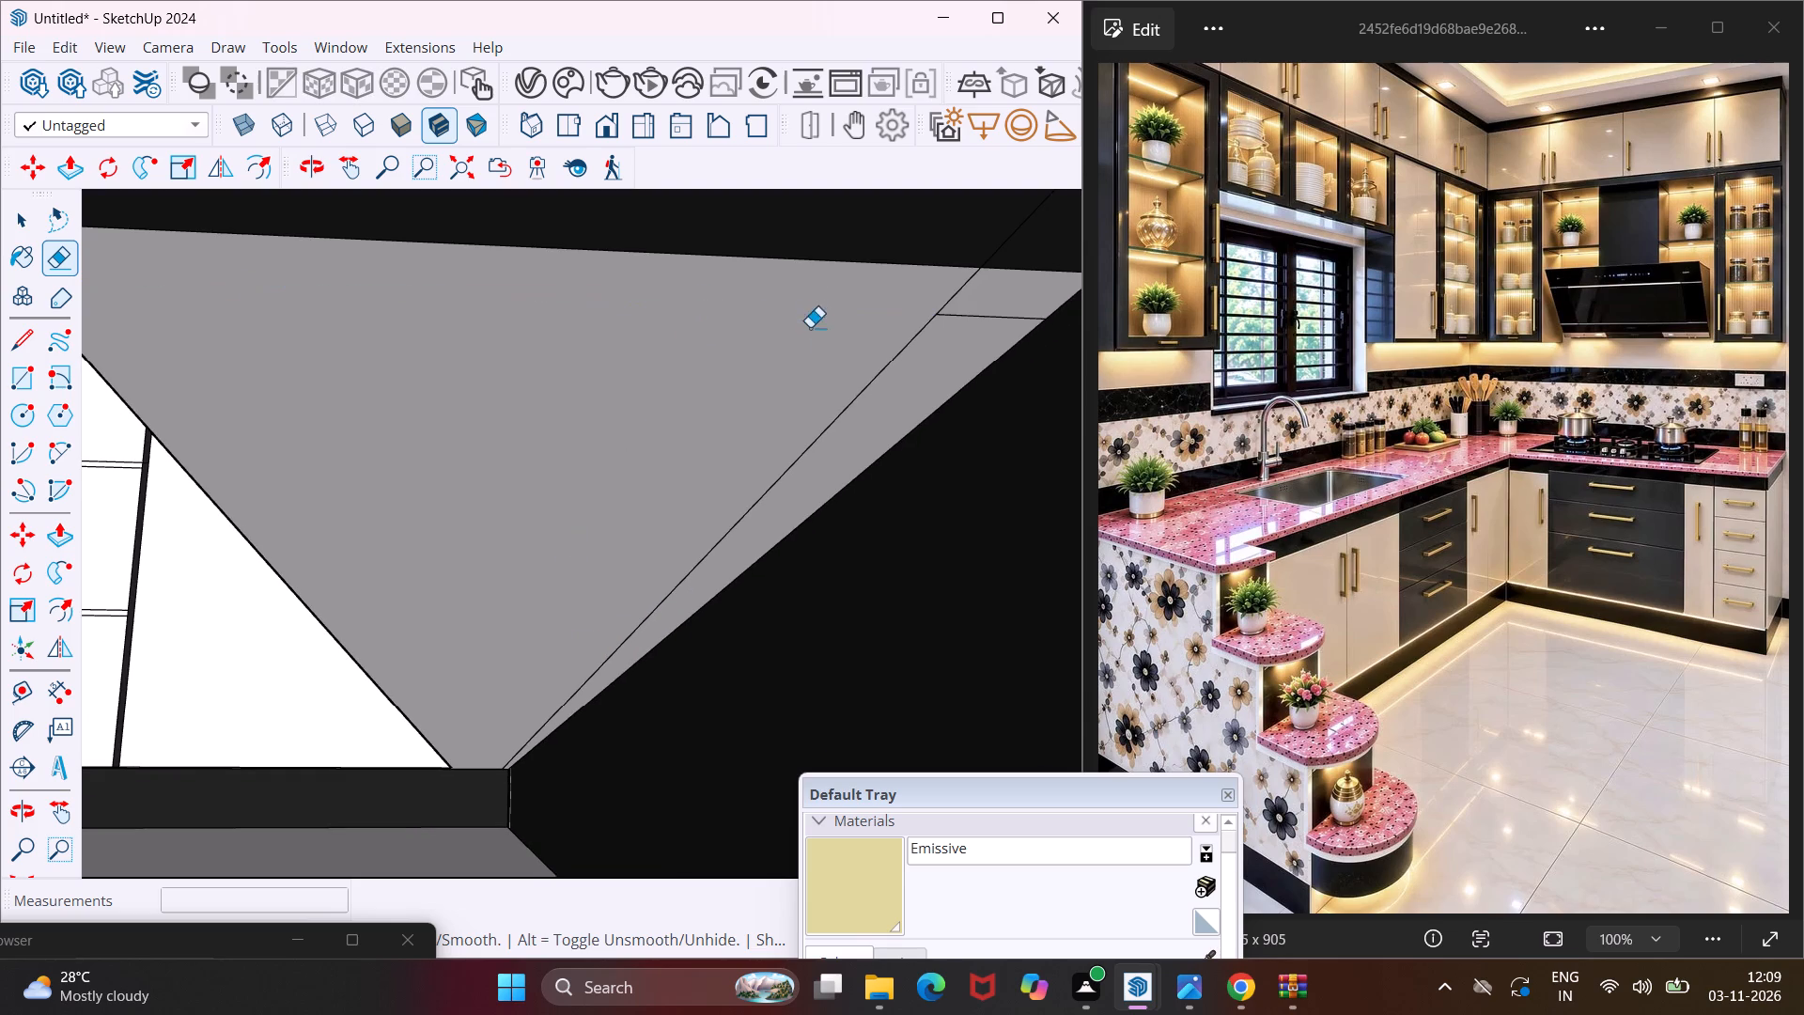
left_click_drag(975, 307, 960, 334)
Paint the cleaned plinth strip on the cabinets' underside with the Emissive material.
left_click(847, 909)
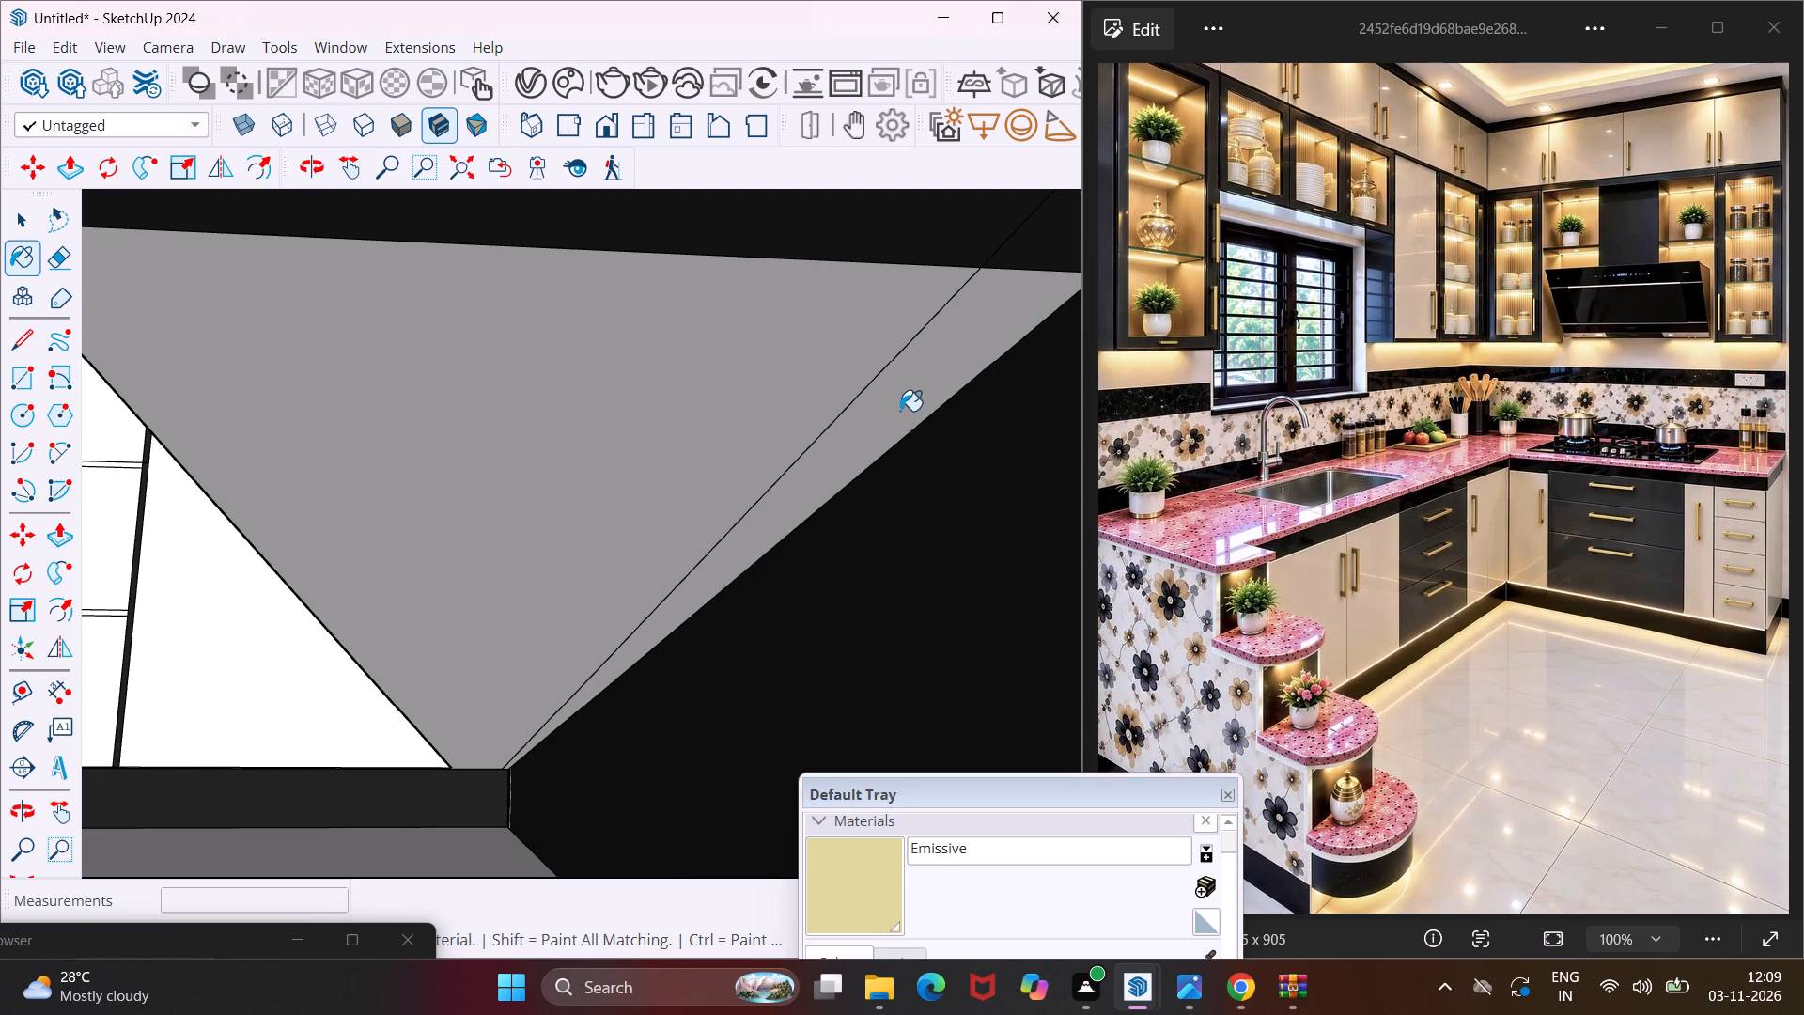
left_click(900, 411)
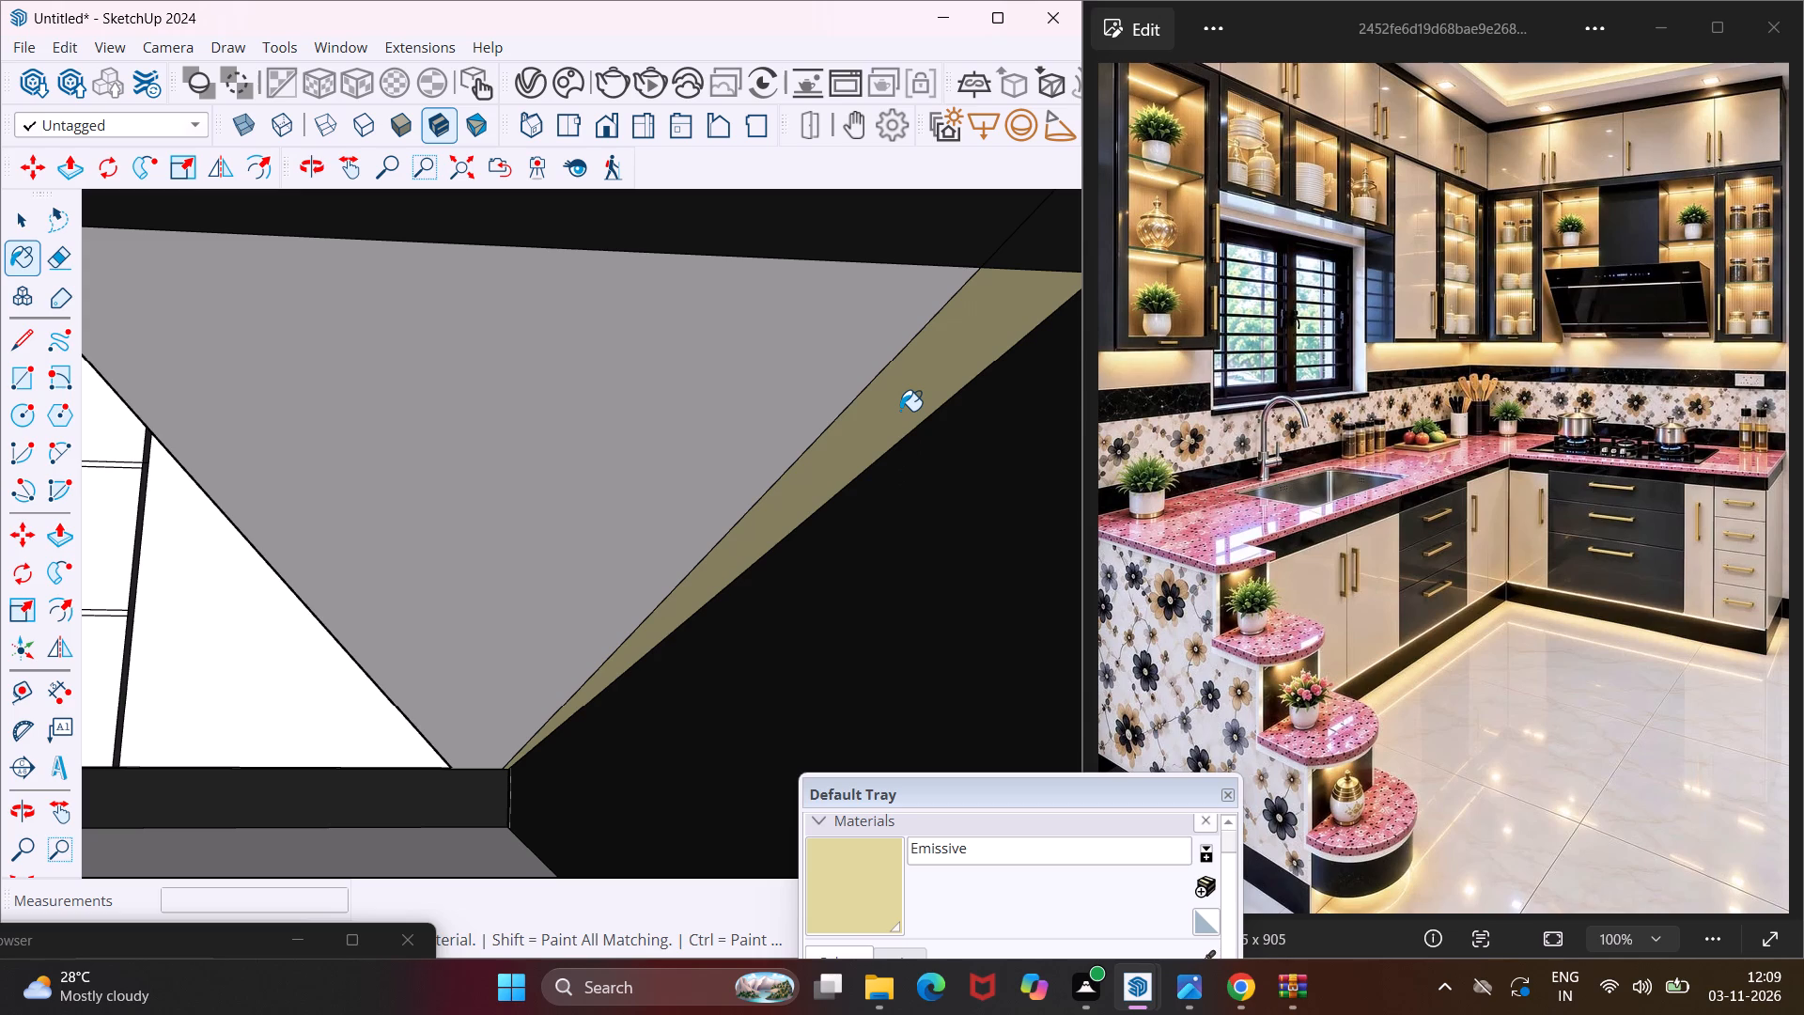
Push/Pull the Emissive plinth strip on the hob-side cabinets' underside by about 3/16" to give it thickness.
key("Escape")
key("space")
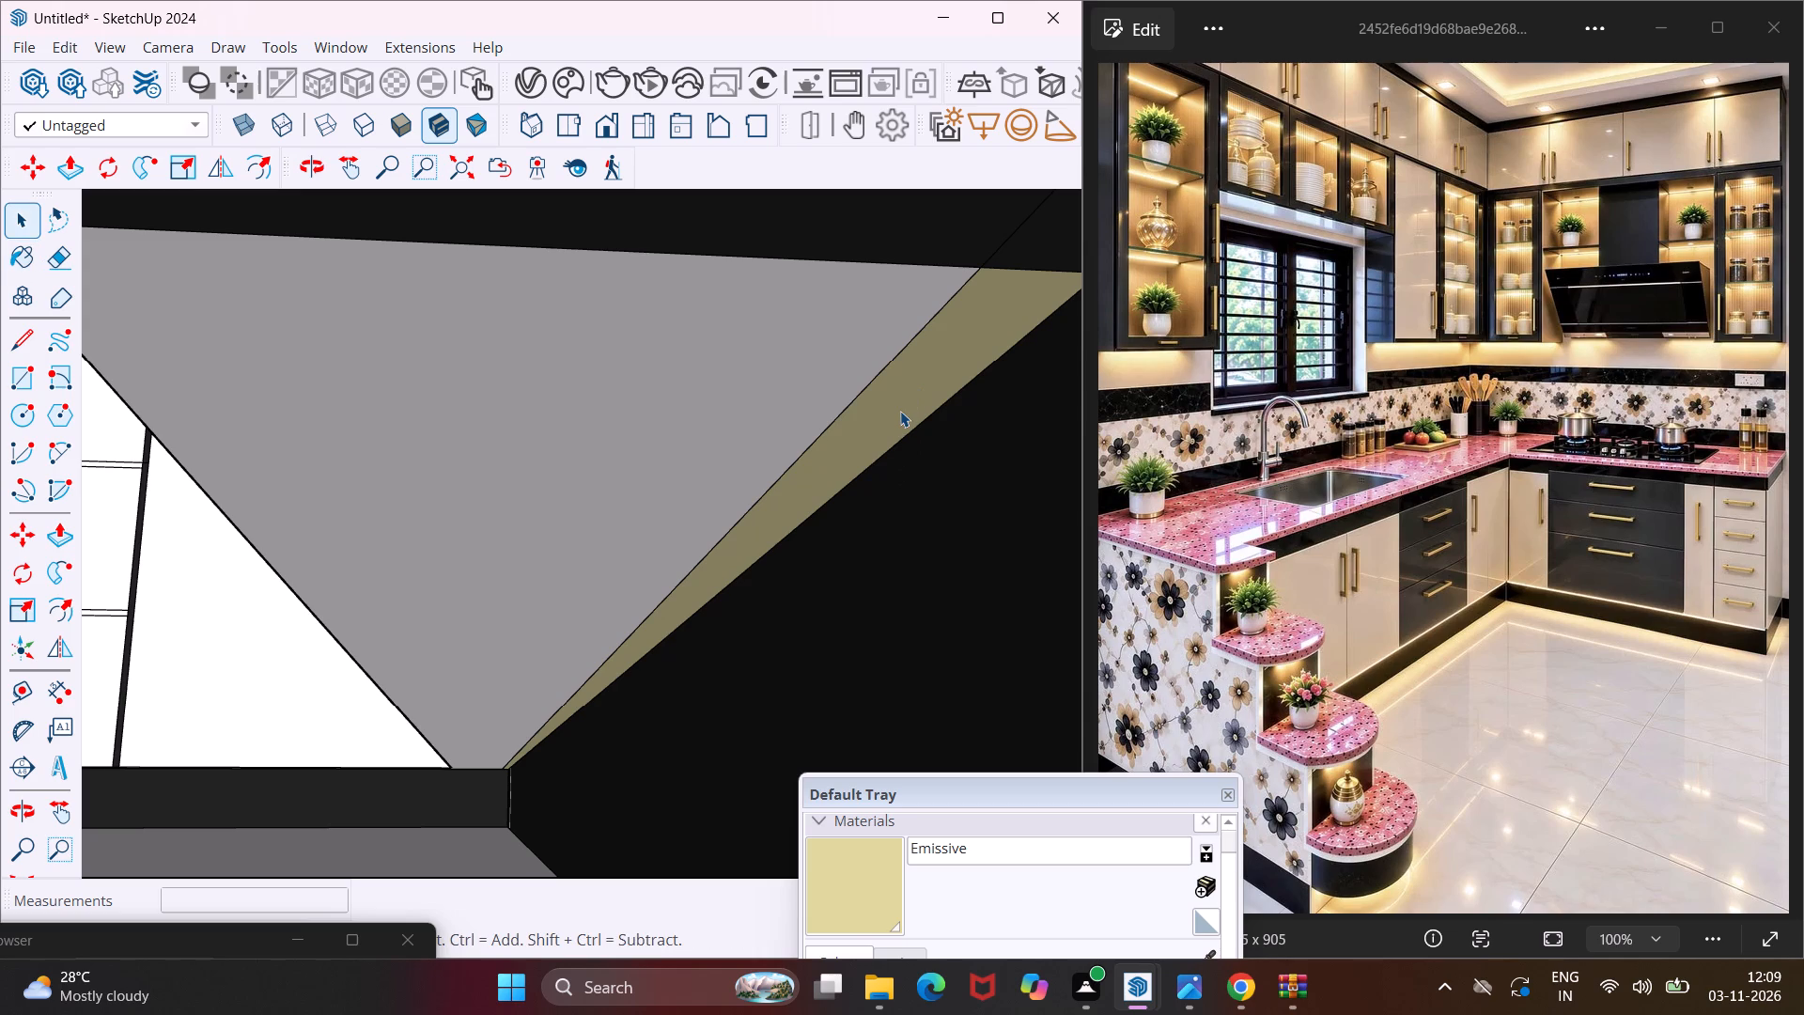
left_click(900, 411)
key("p")
left_click(900, 411)
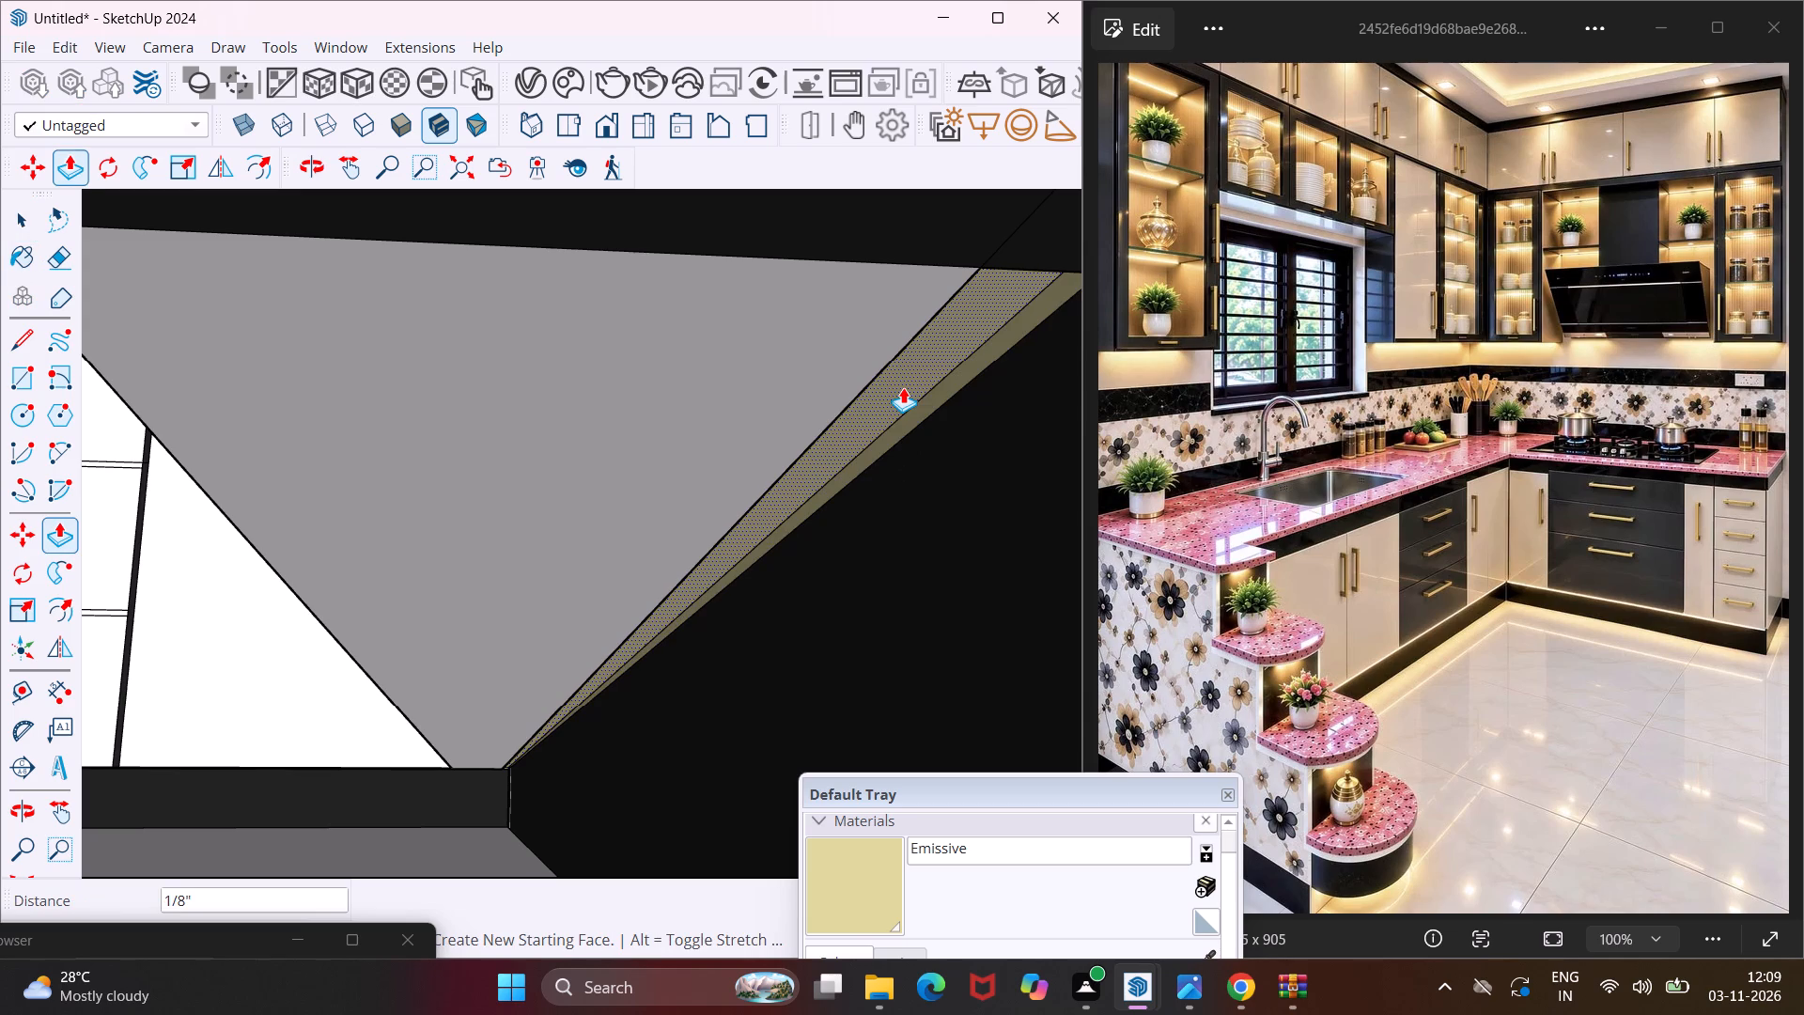
left_click(905, 381)
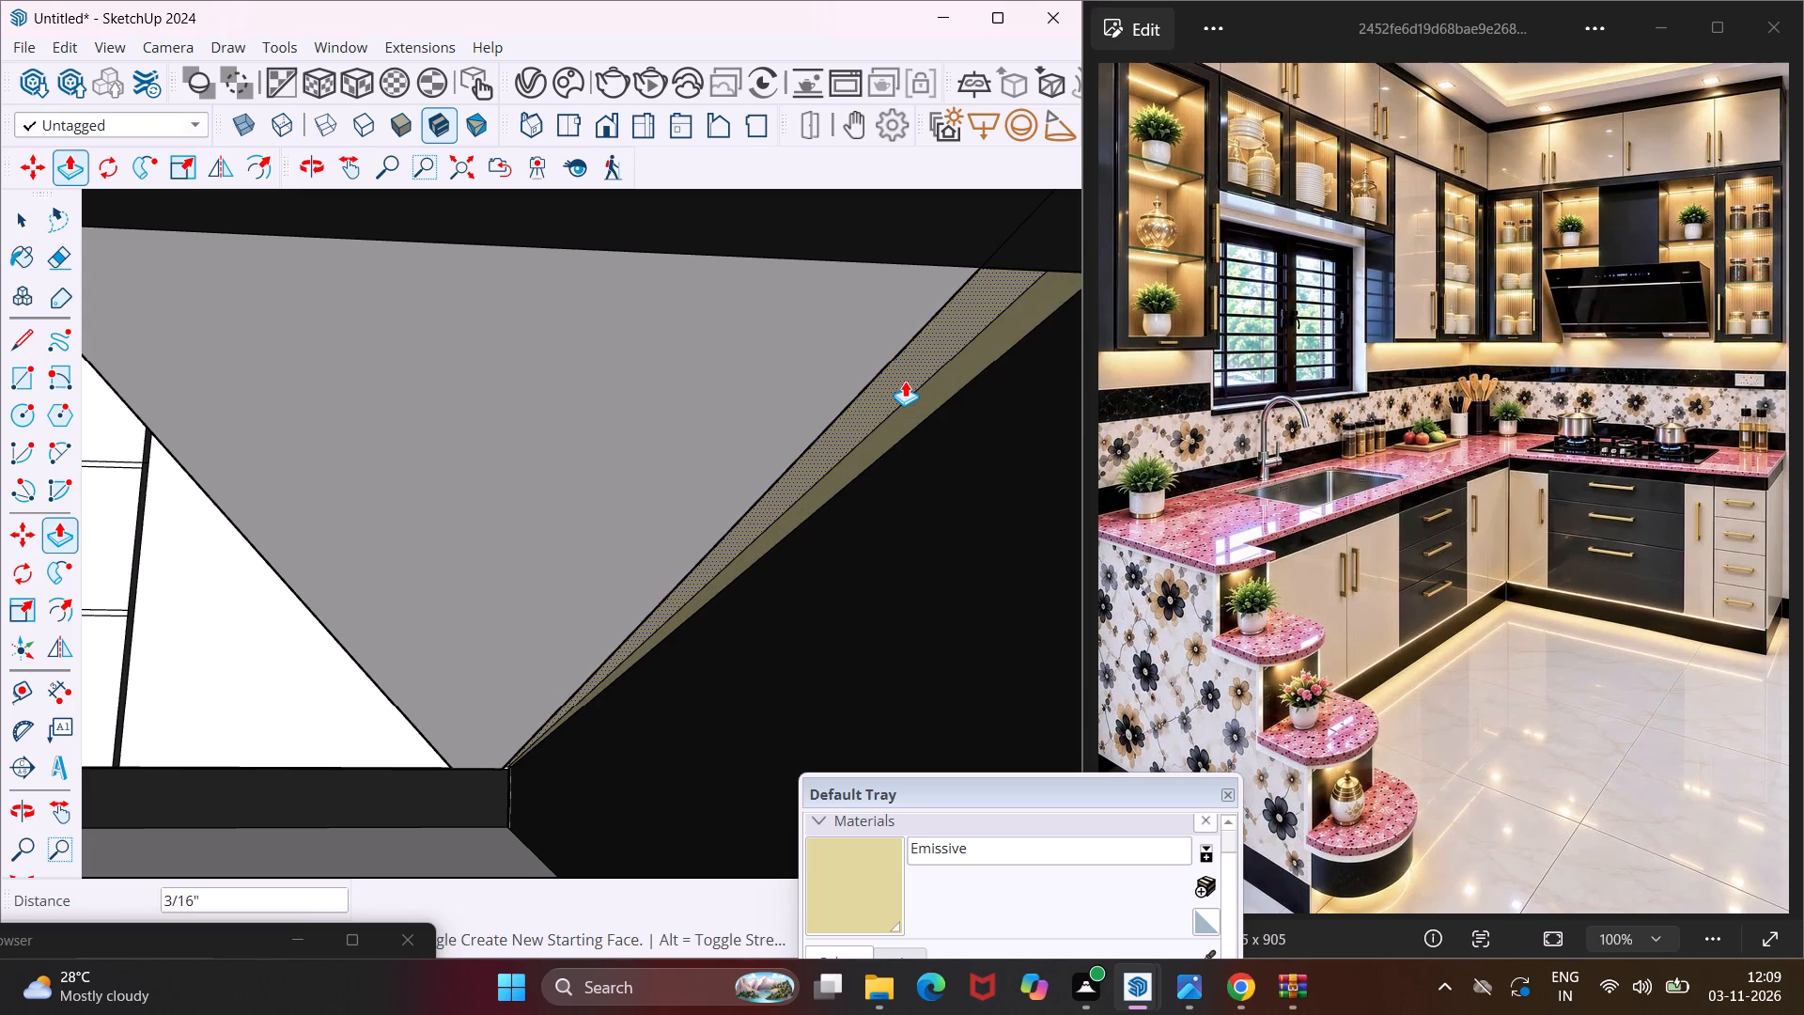
key("Escape")
key("space")
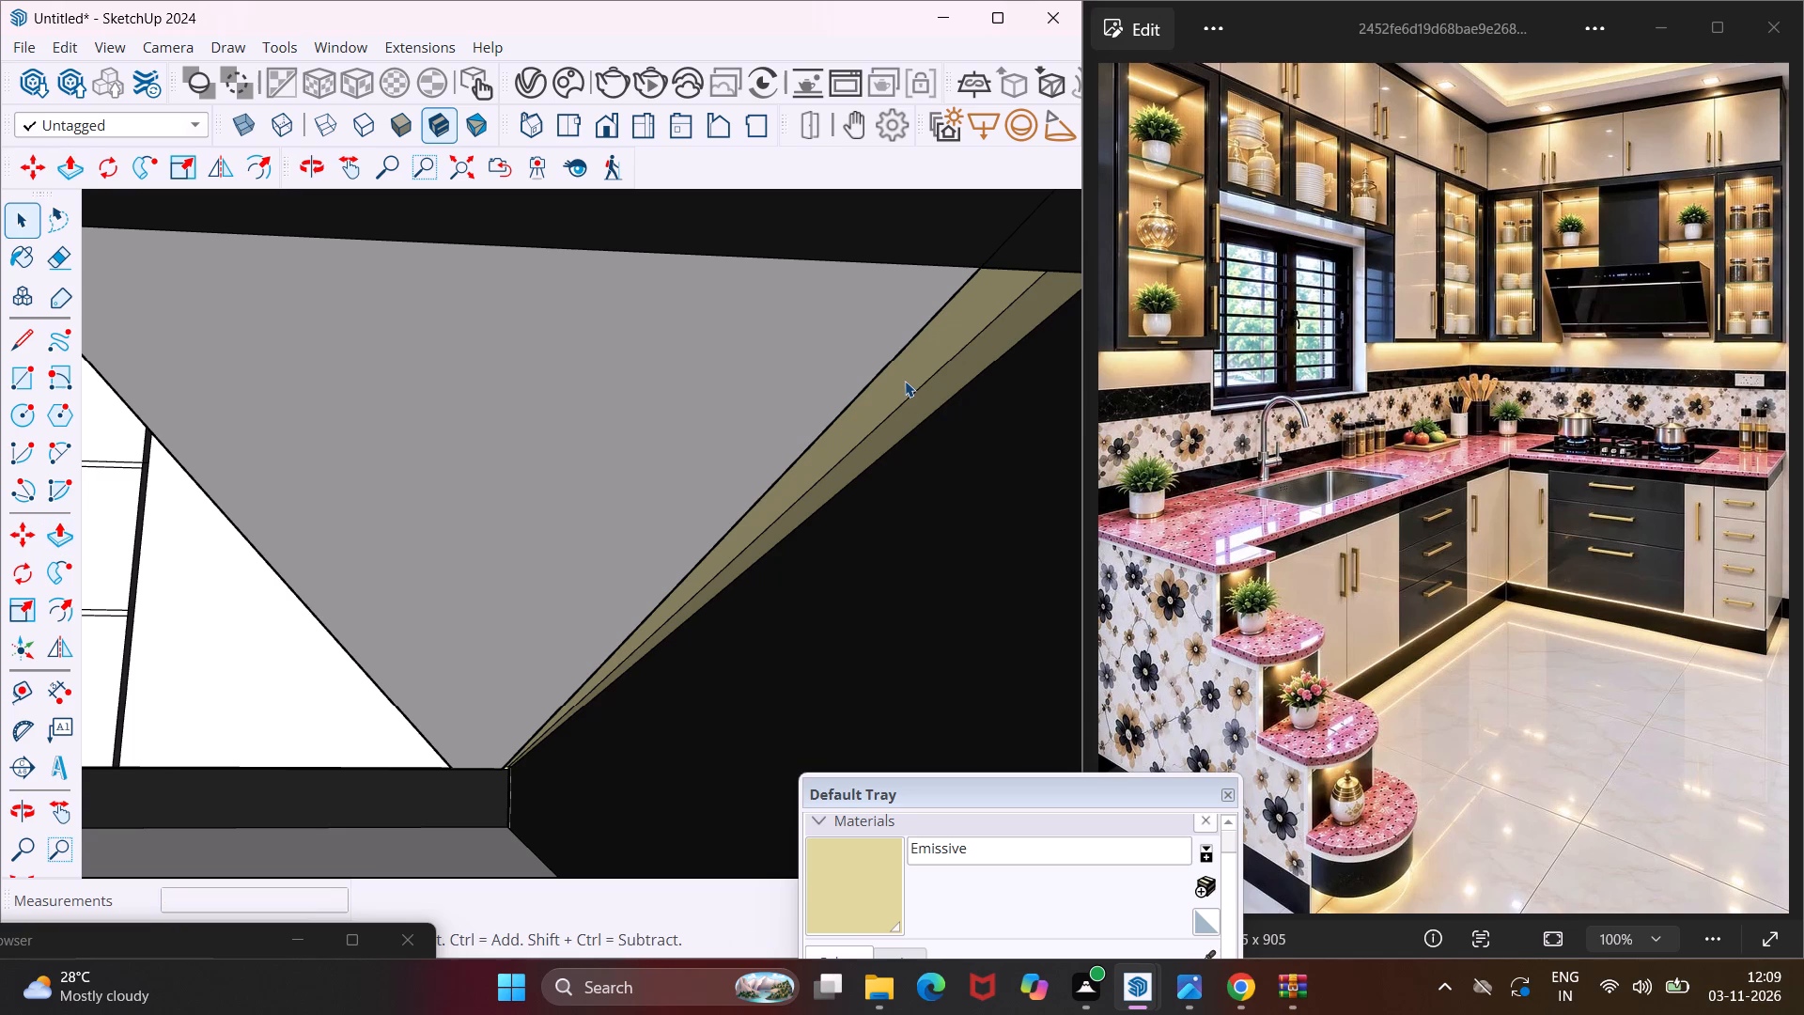
Draw an upright 15' by 6" rectangle along the outer top edge of the window wall.
scroll(905, 381, "down", 5)
middle_click_drag(788, 350, 951, 462)
scroll(951, 463, "down", 2)
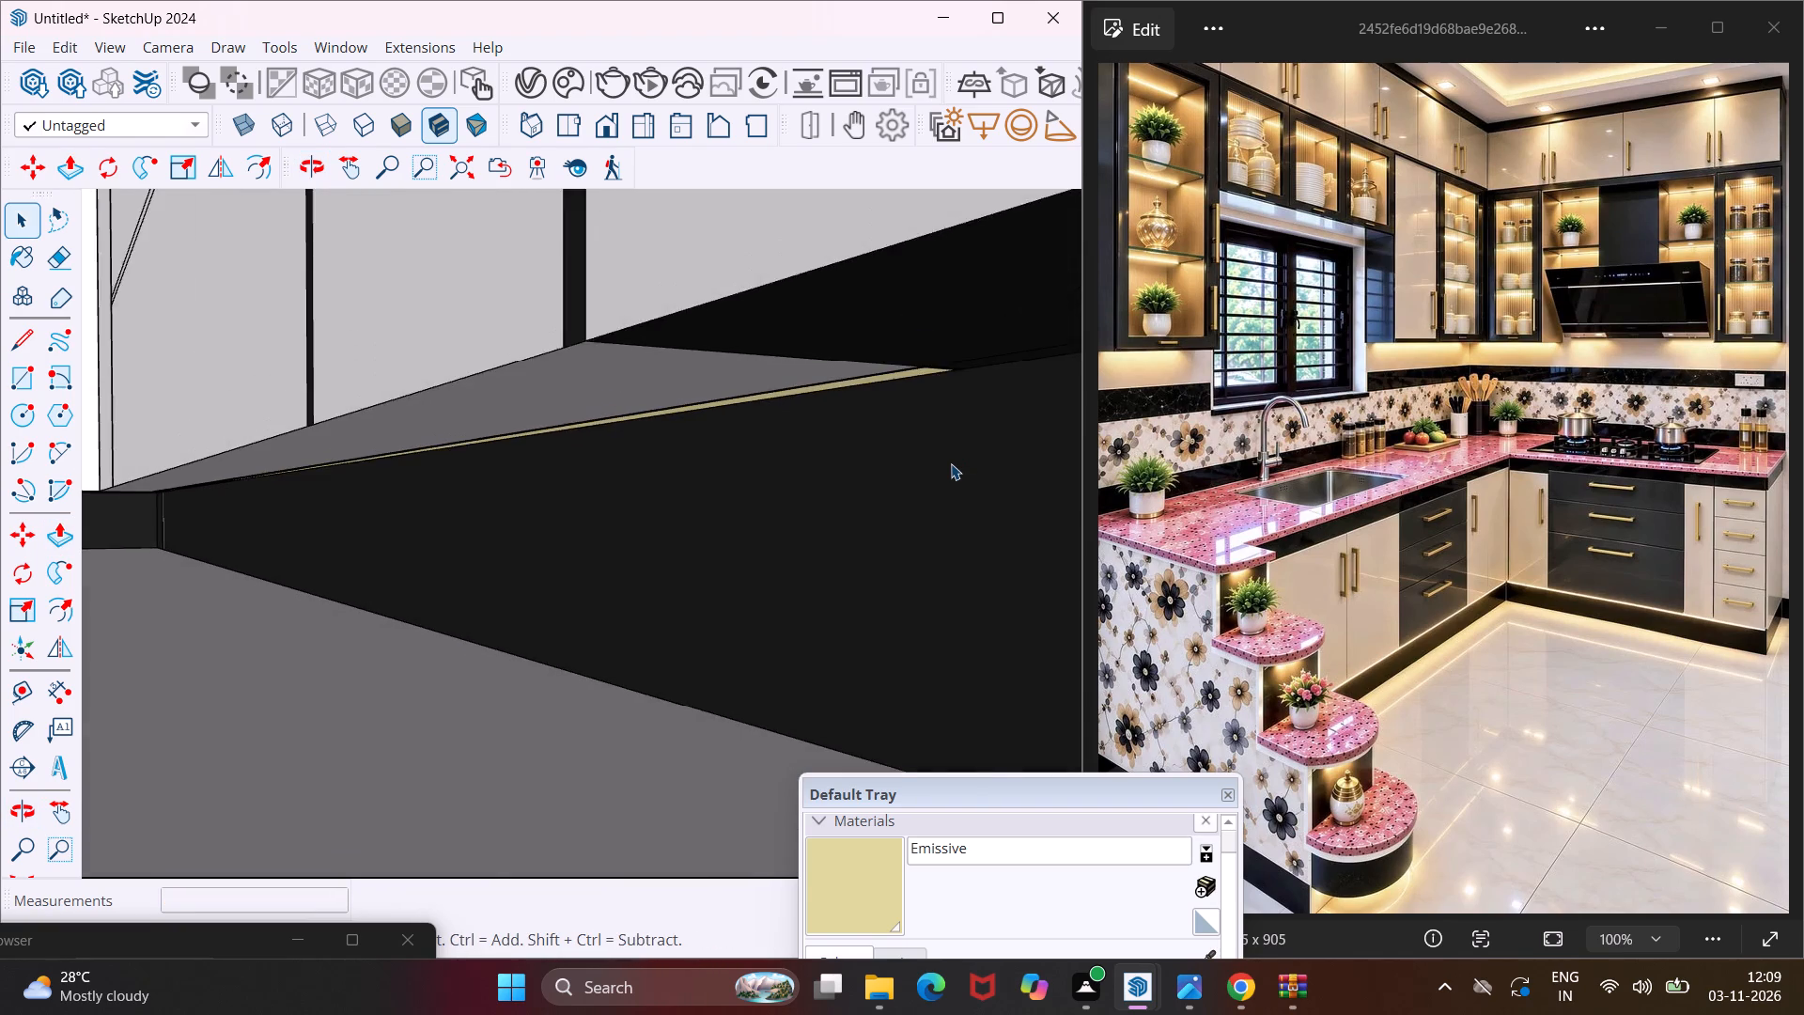
scroll(951, 463, "down", 19)
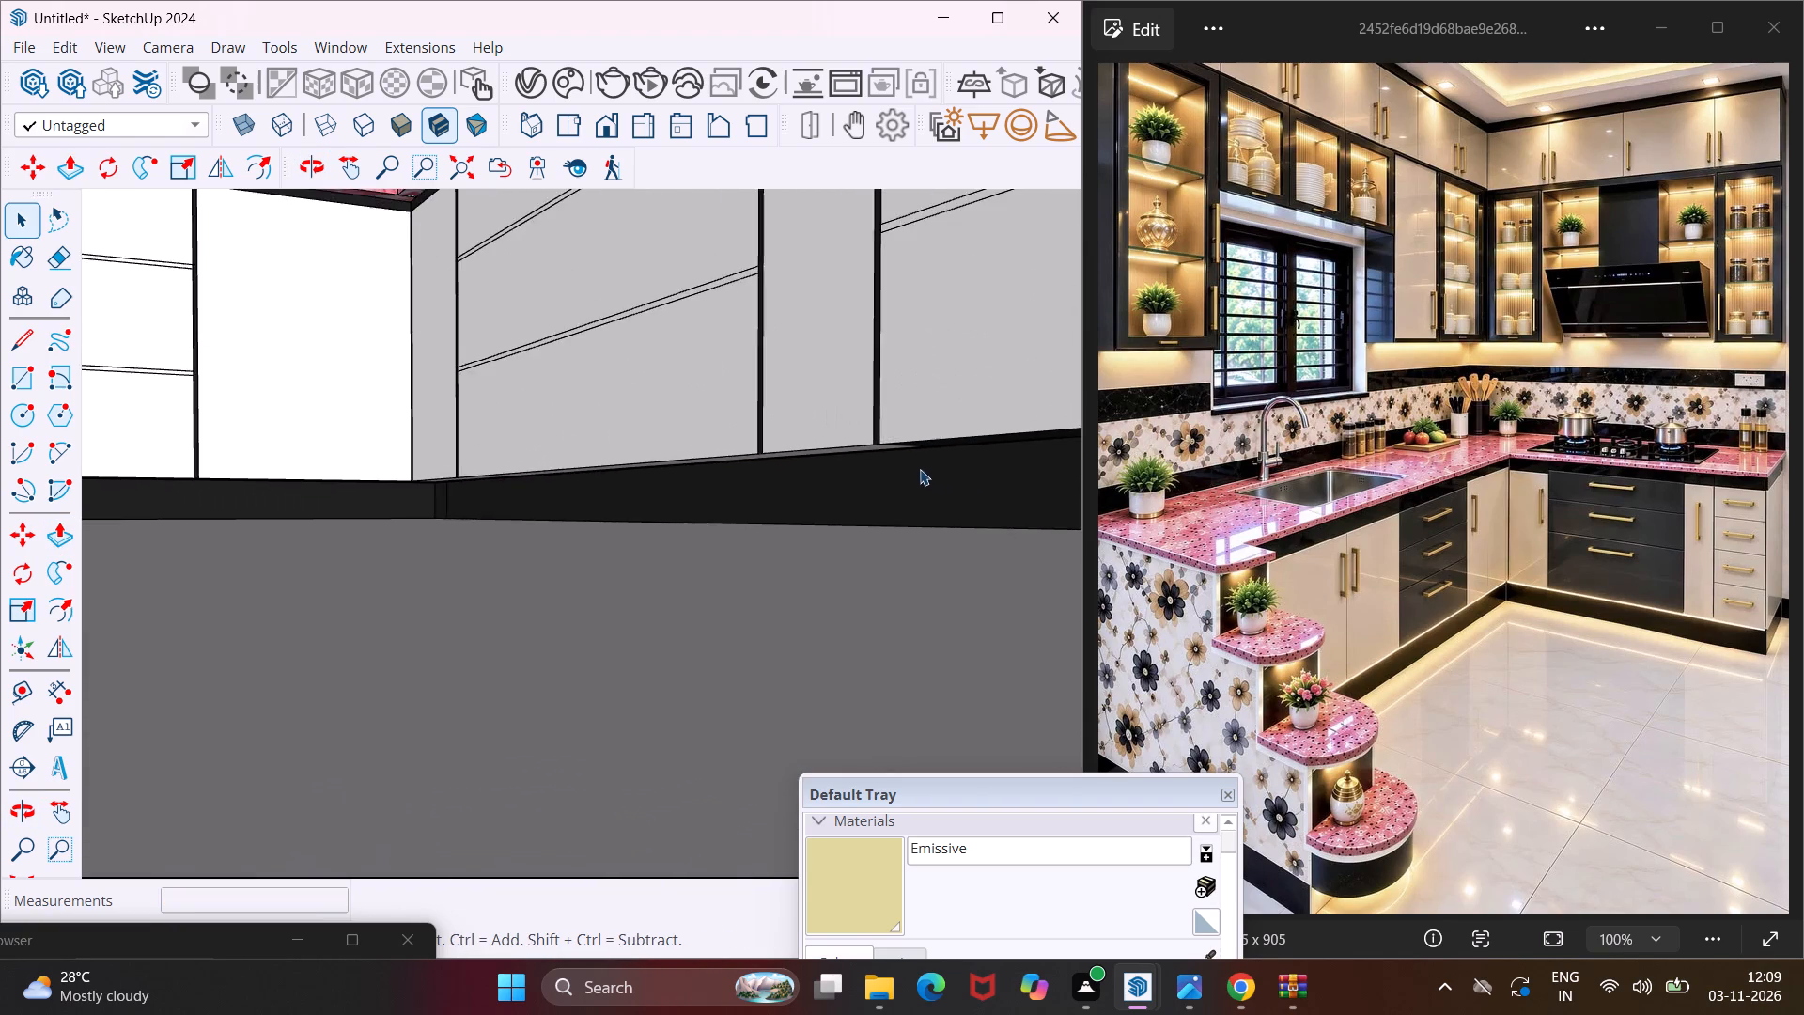
scroll(911, 470, "down", 6)
middle_click_drag(885, 448, 789, 636)
scroll(789, 636, "down", 6)
scroll(789, 636, "down", 17)
scroll(791, 636, "down", 6)
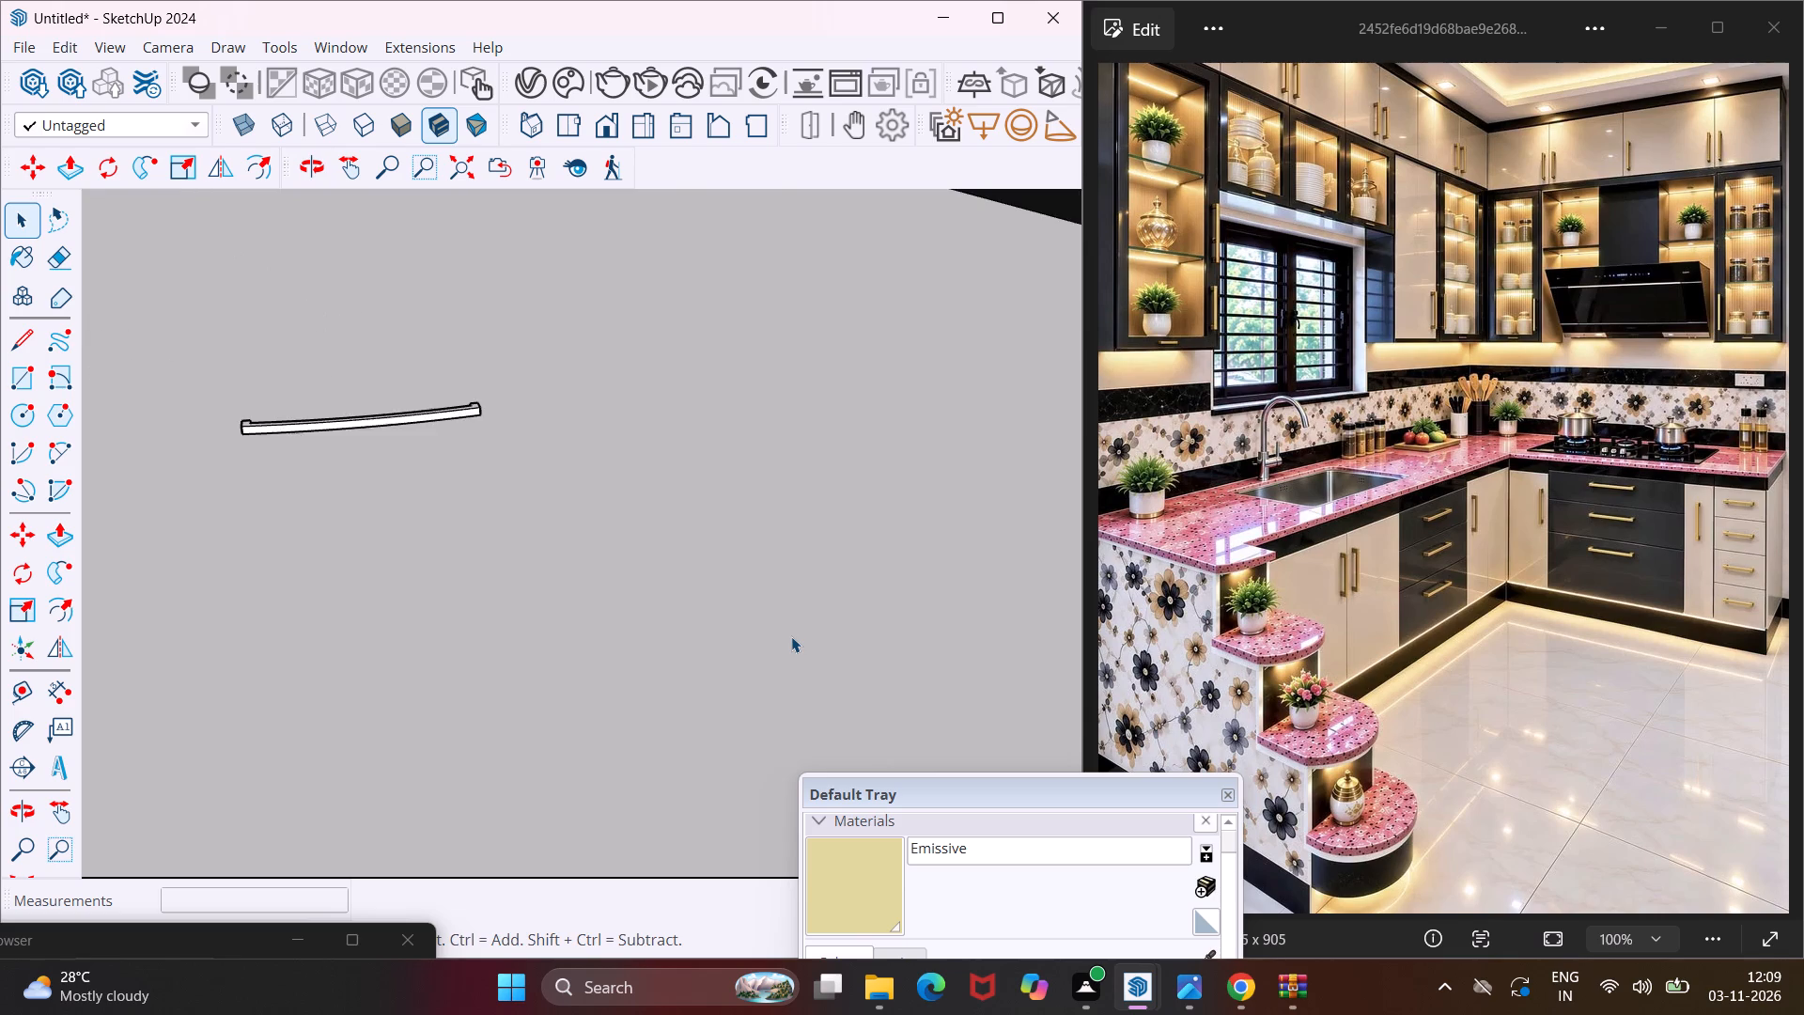
scroll(791, 636, "down", 15)
scroll(791, 636, "down", 6)
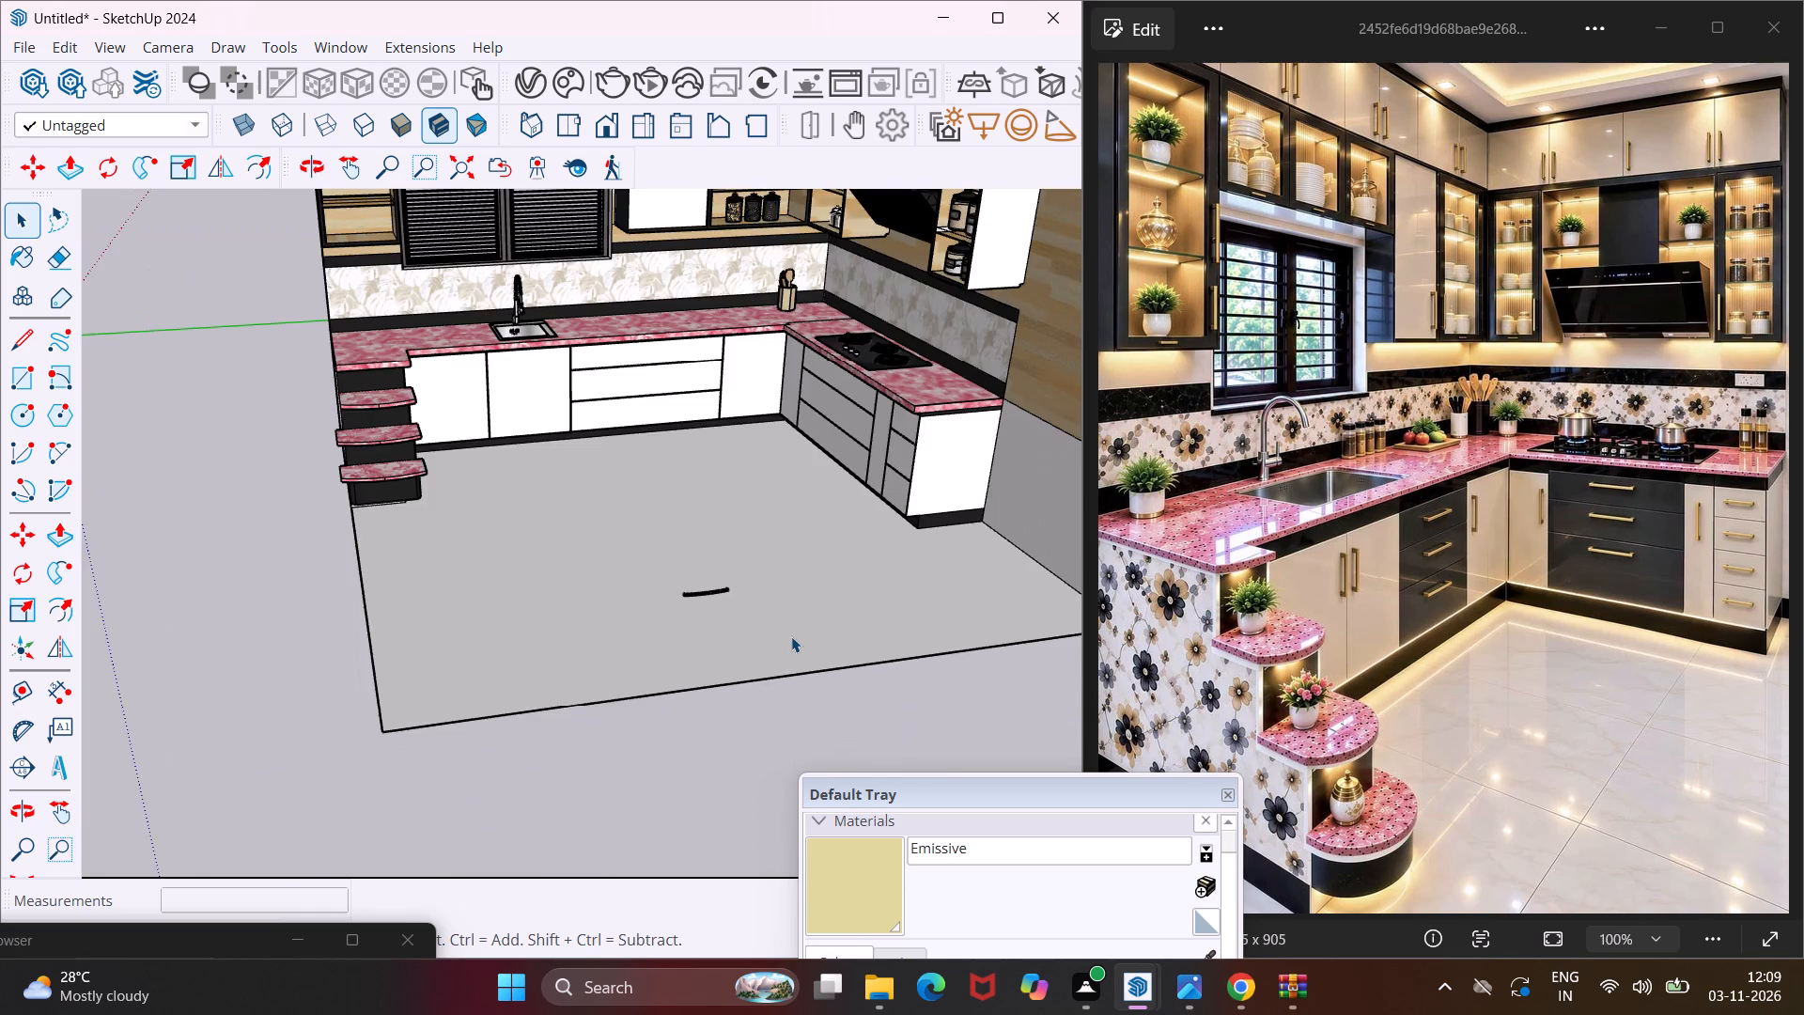
scroll(791, 636, "down", 12)
scroll(908, 429, "up", 1)
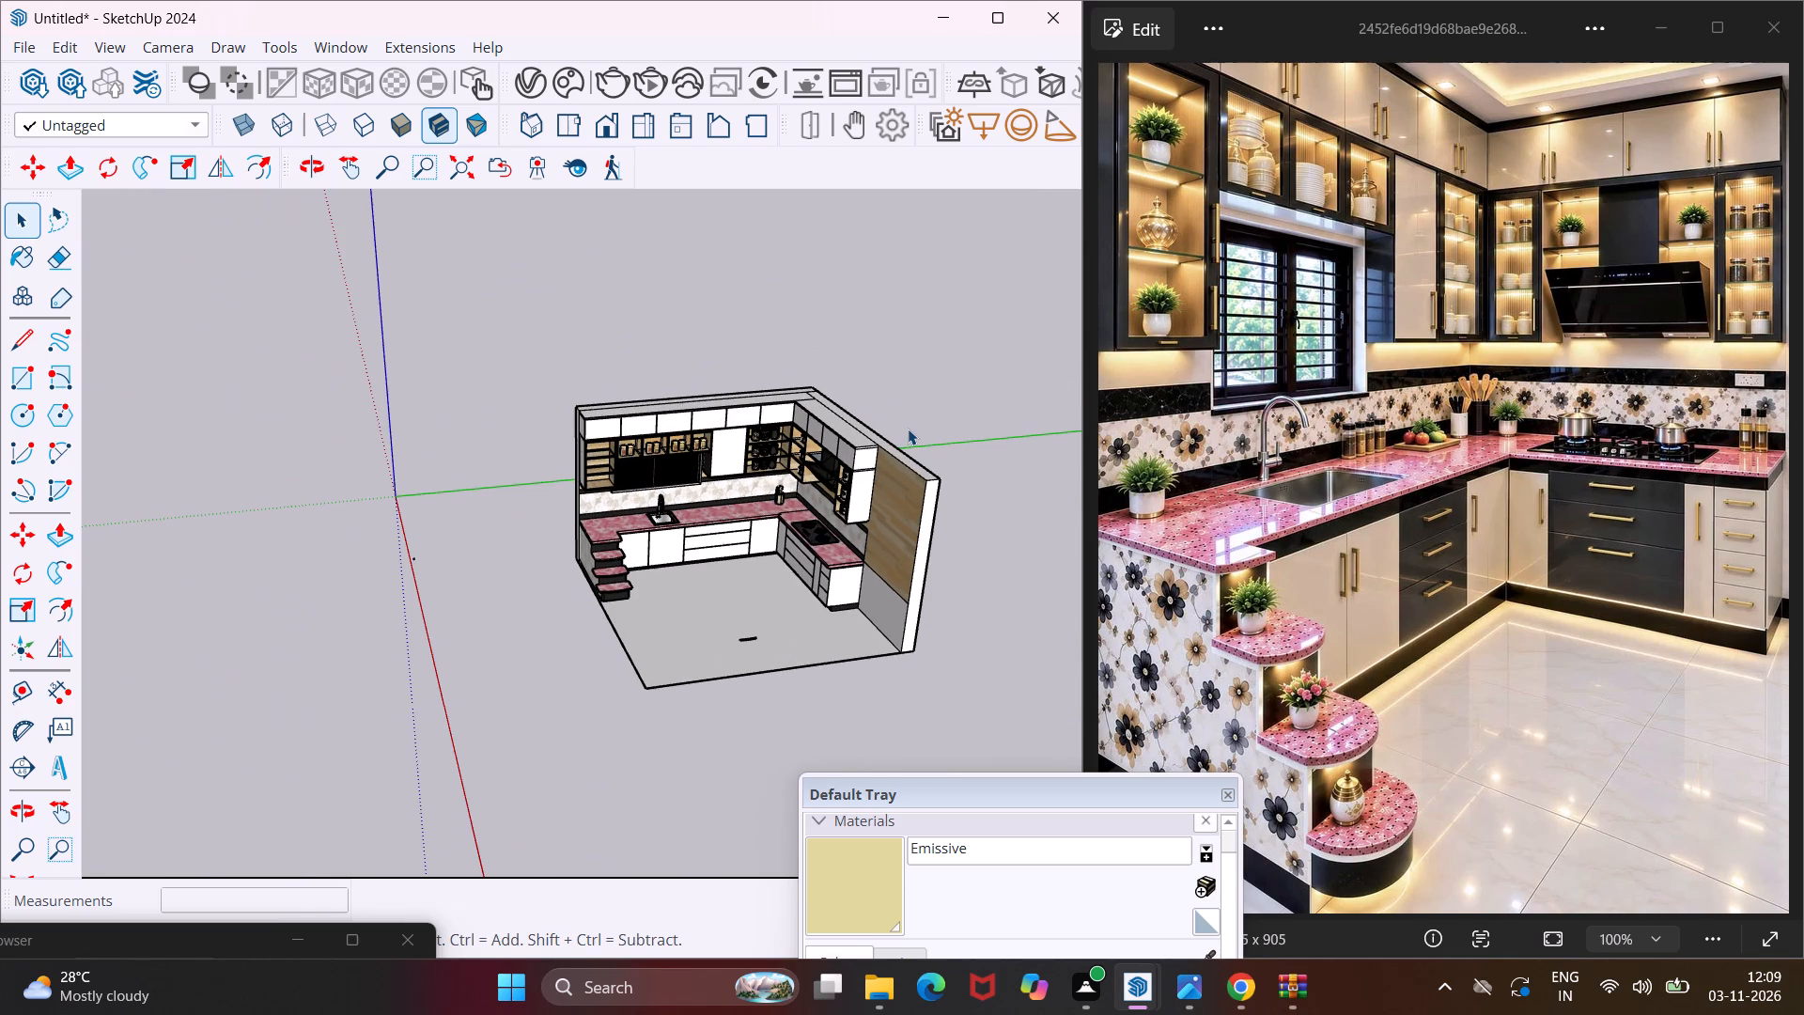
key("Escape")
key("space")
scroll(904, 433, "up", 4)
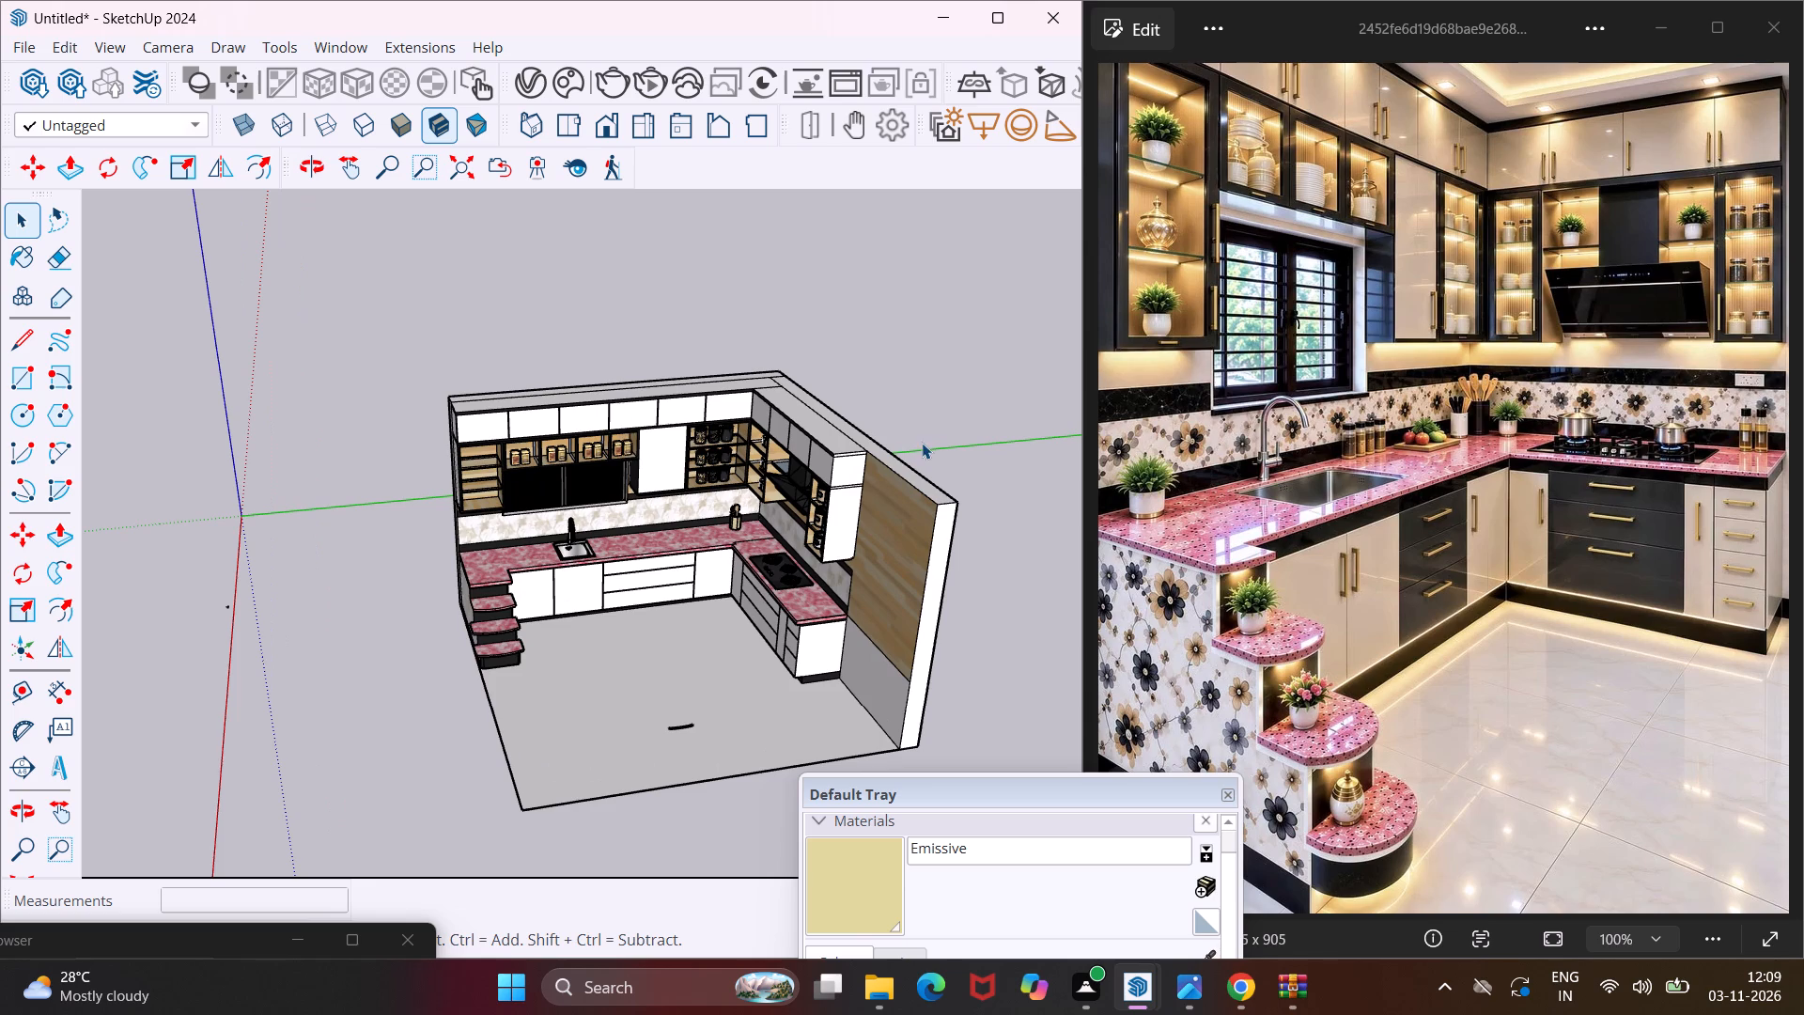
scroll(903, 442, "up", 4)
middle_click_drag(901, 445, 1164, 461)
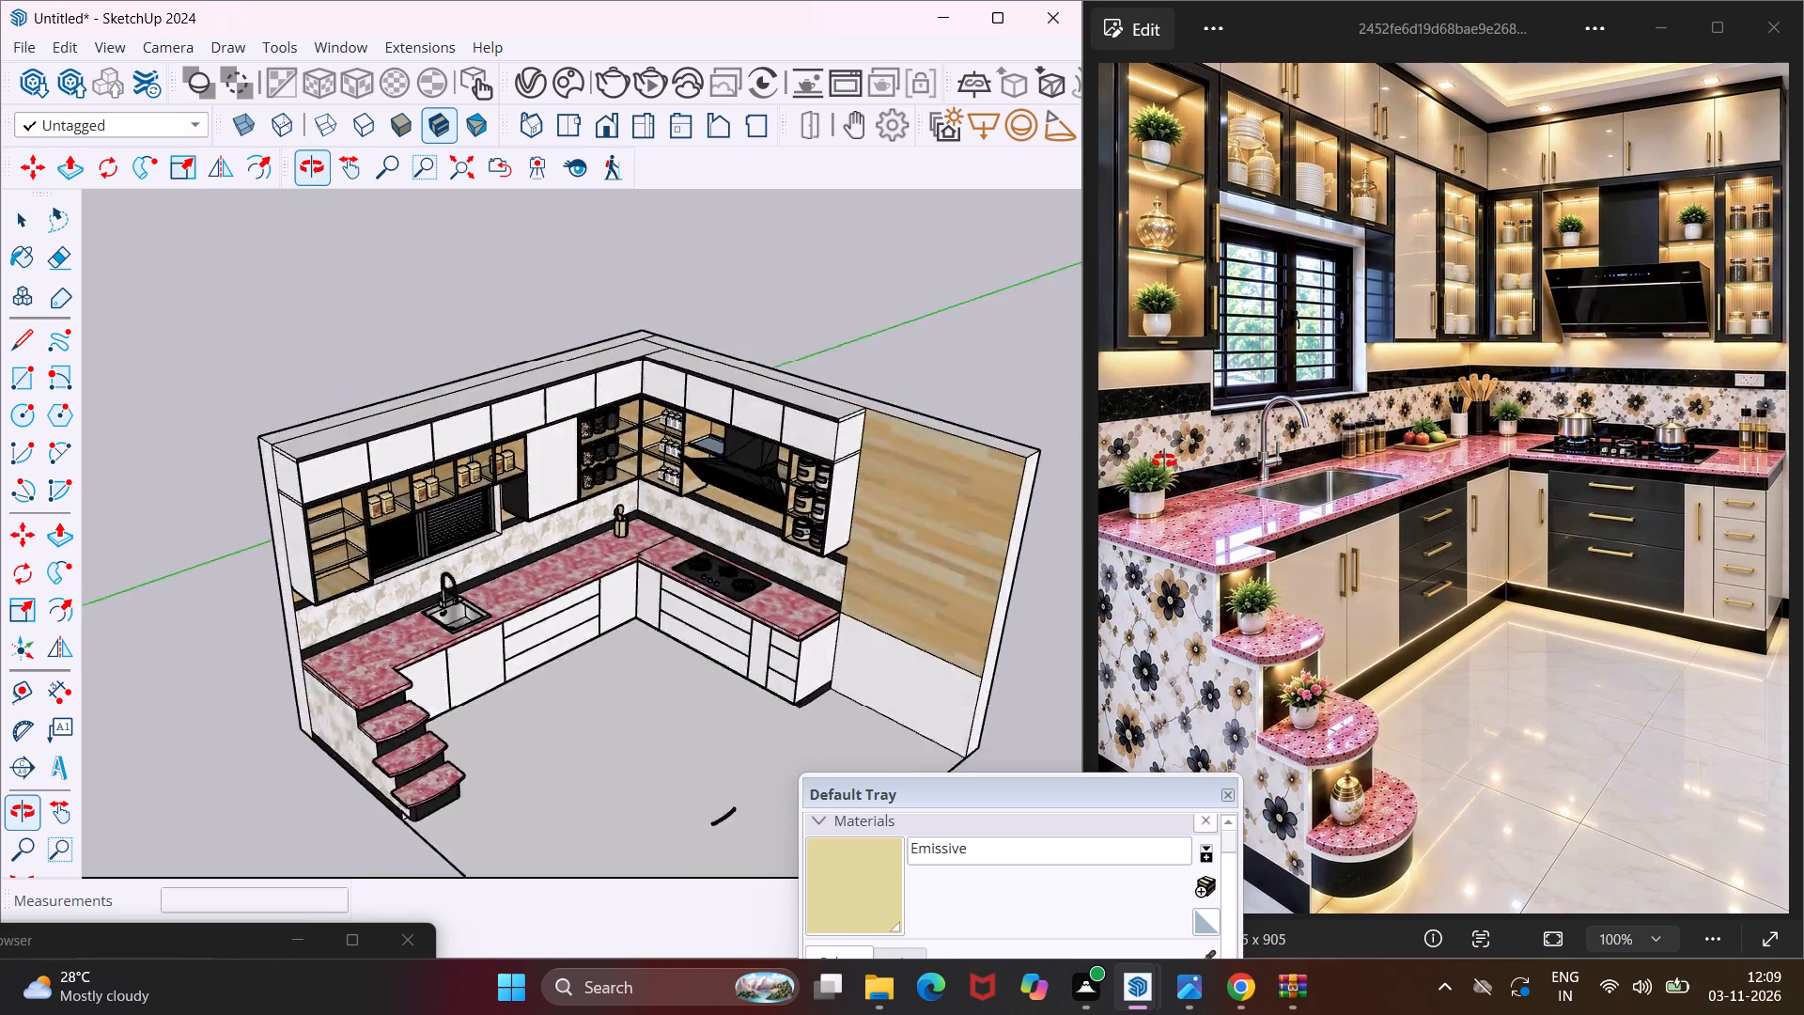
middle_click_drag(1164, 461, 1641, 404)
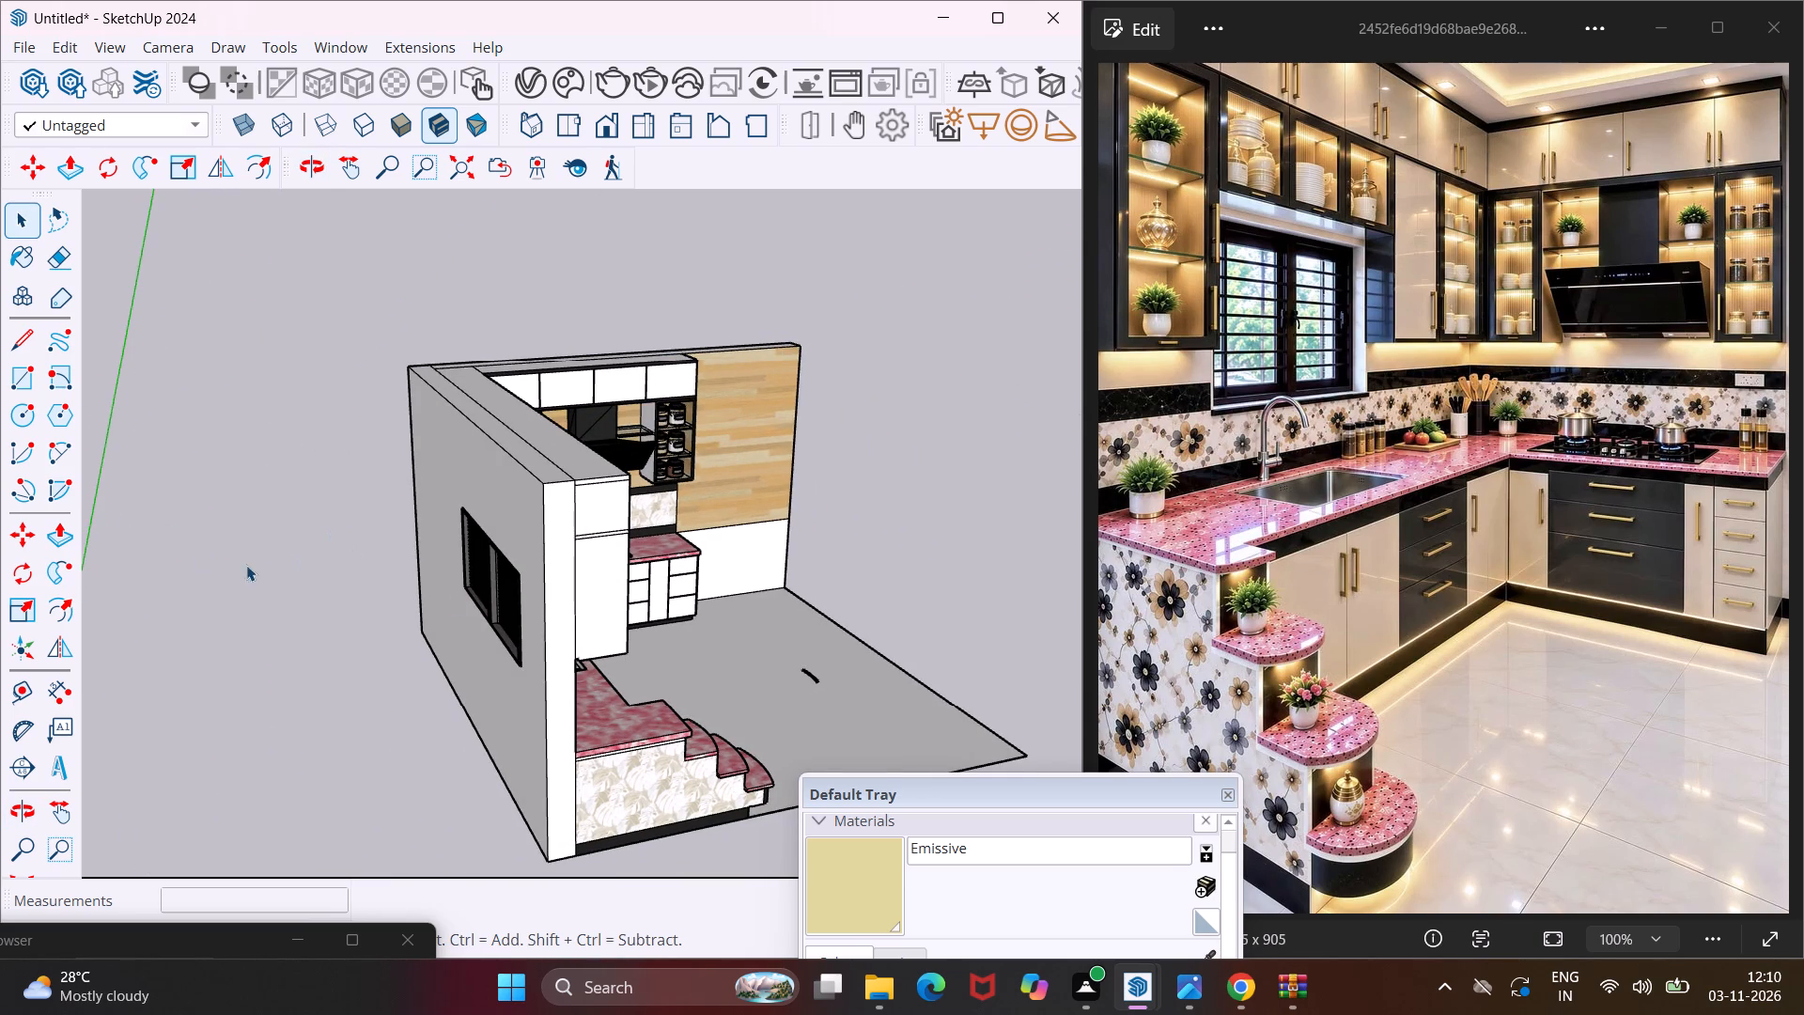
left_click(49, 379)
scroll(318, 431, "up", 3)
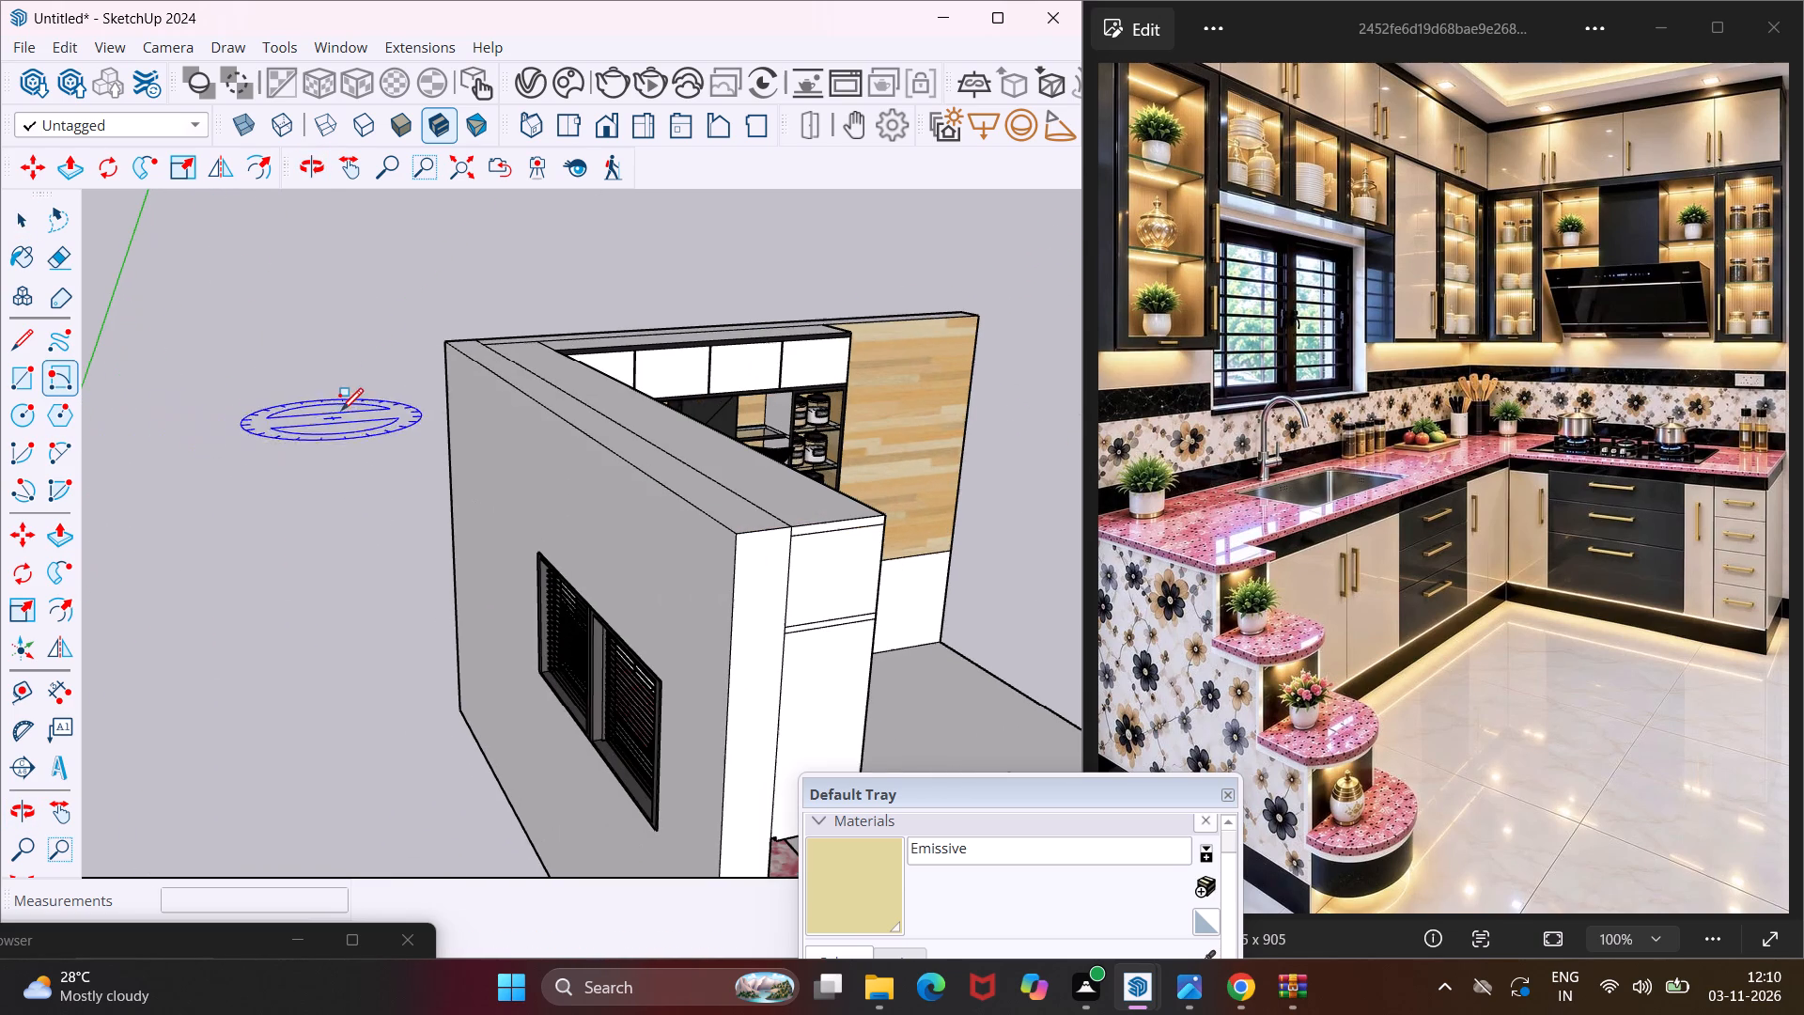
left_click(445, 340)
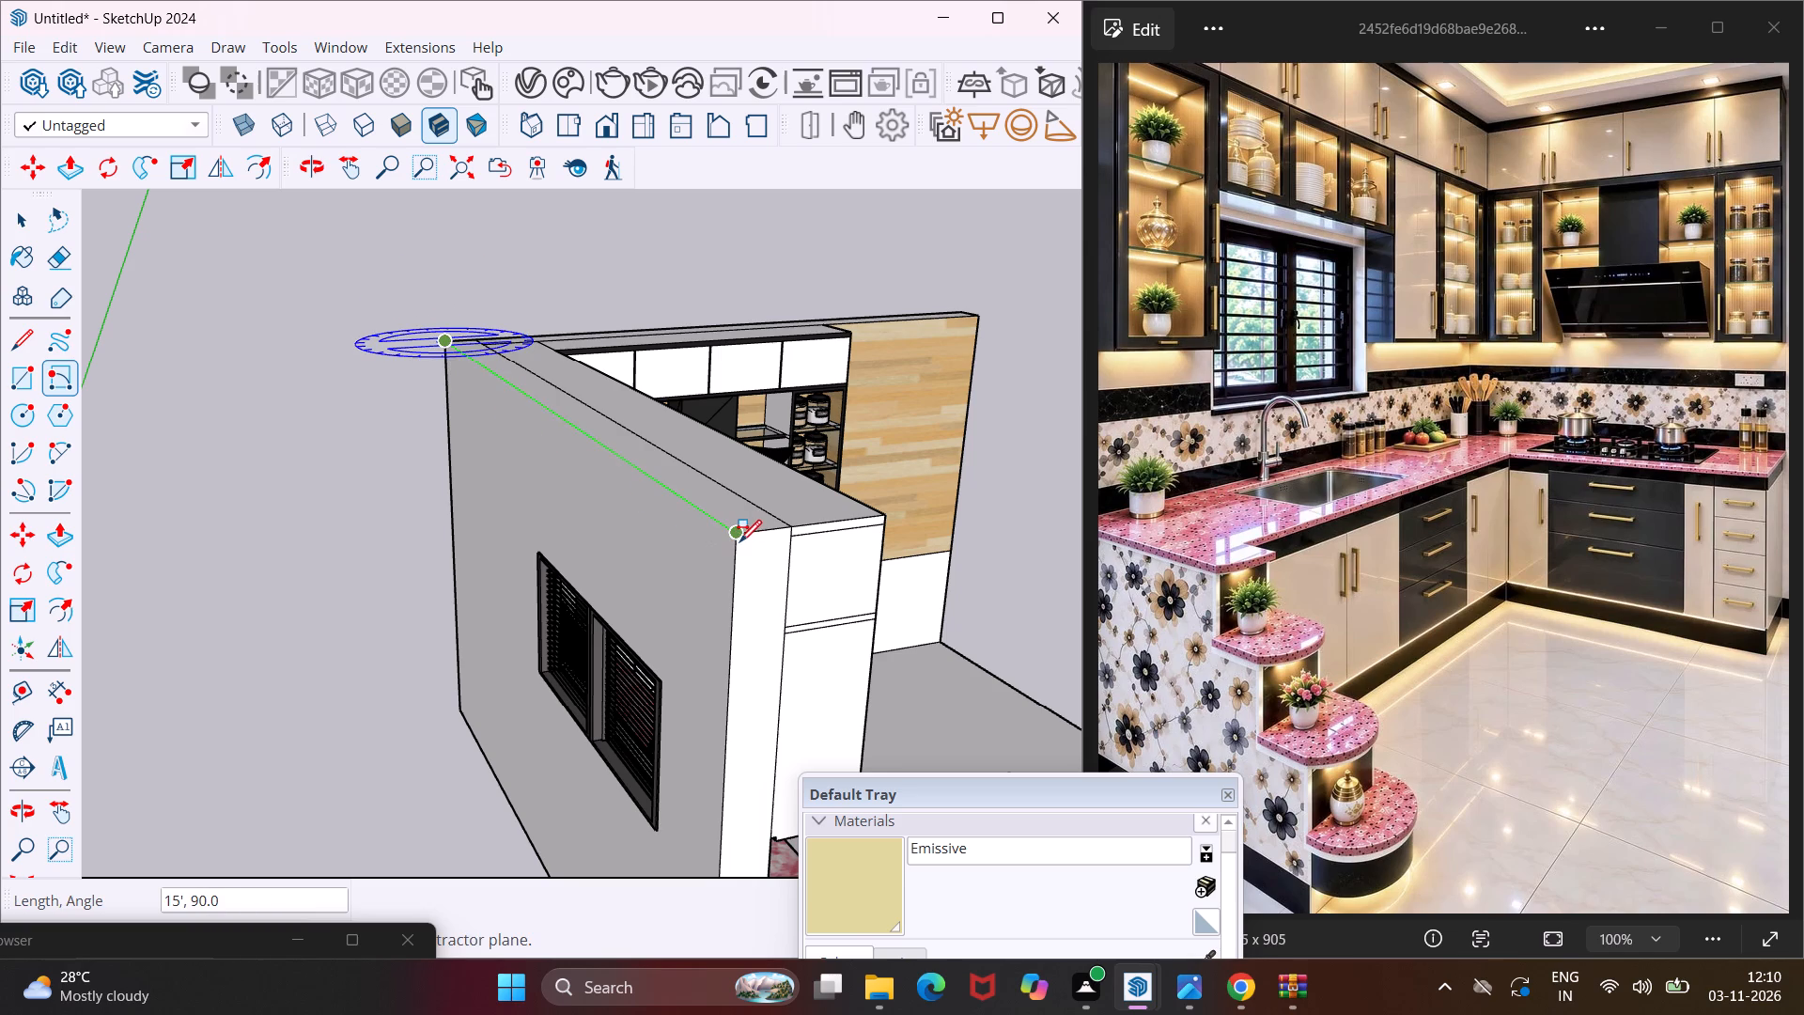
left_click(735, 539)
middle_click_drag(735, 539, 671, 472)
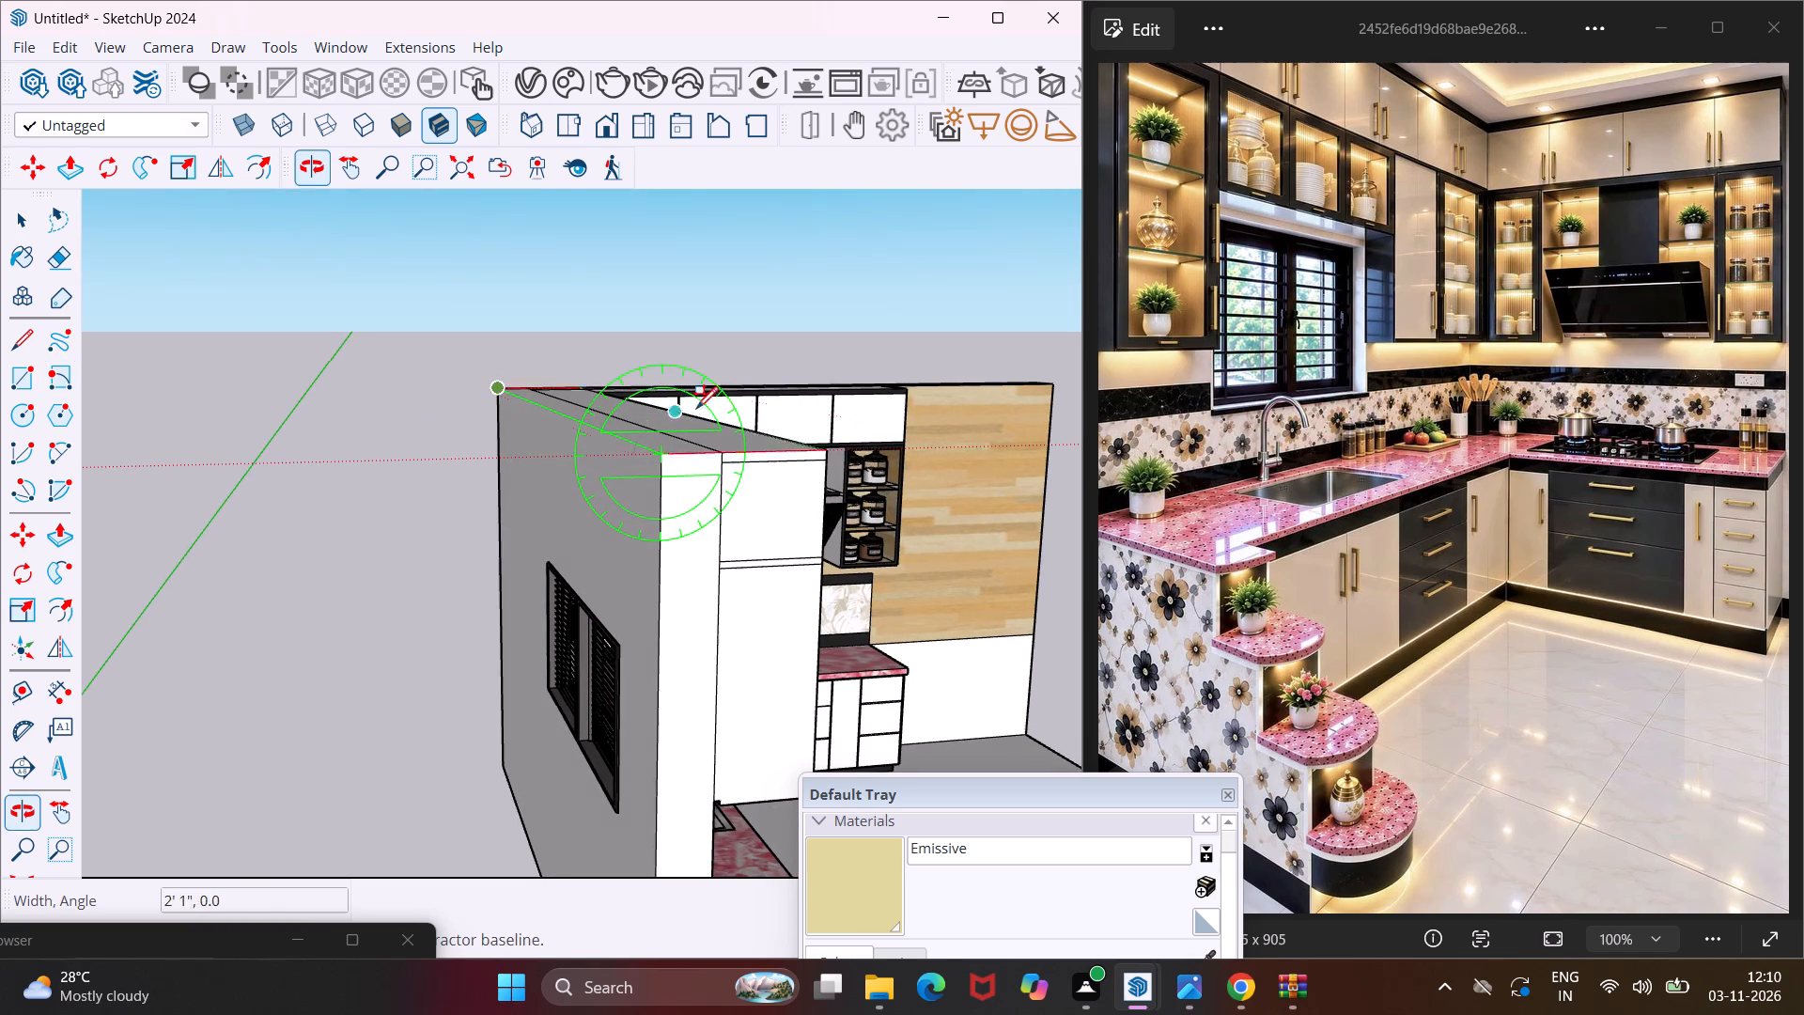
middle_click_drag(690, 387, 654, 339)
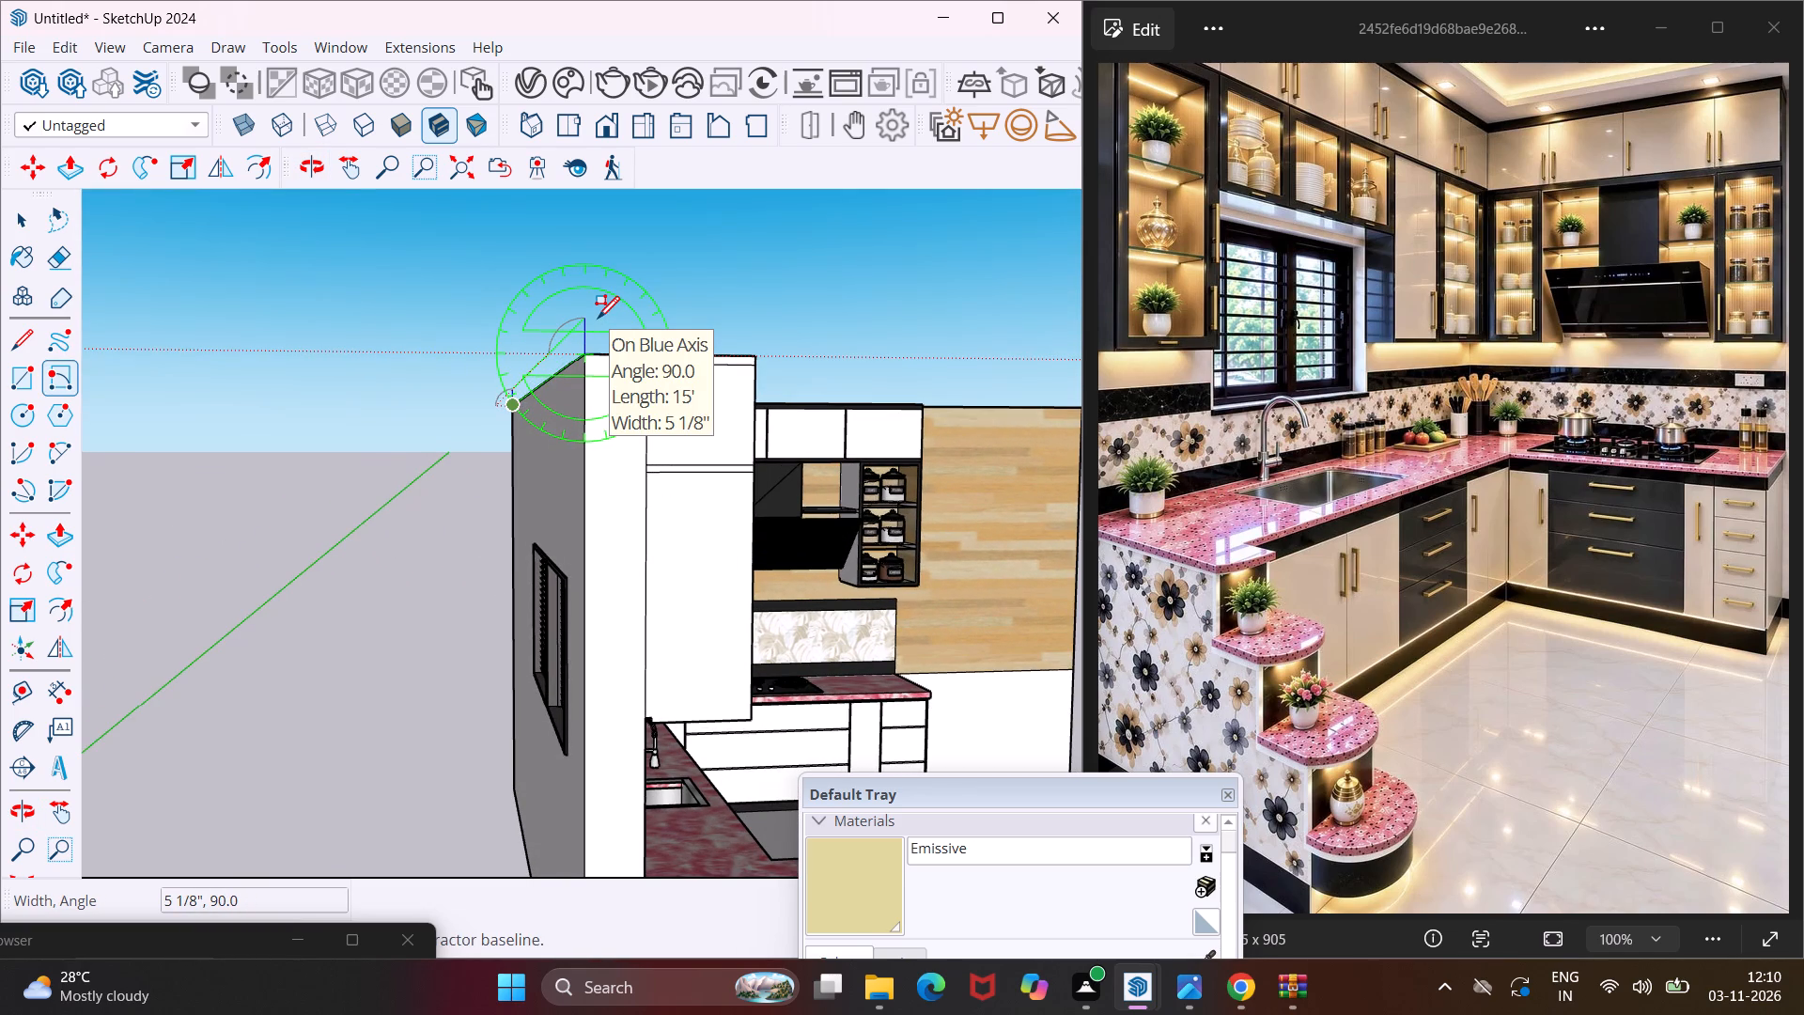
key("6")
key("shift+quotedbl")
key("Return")
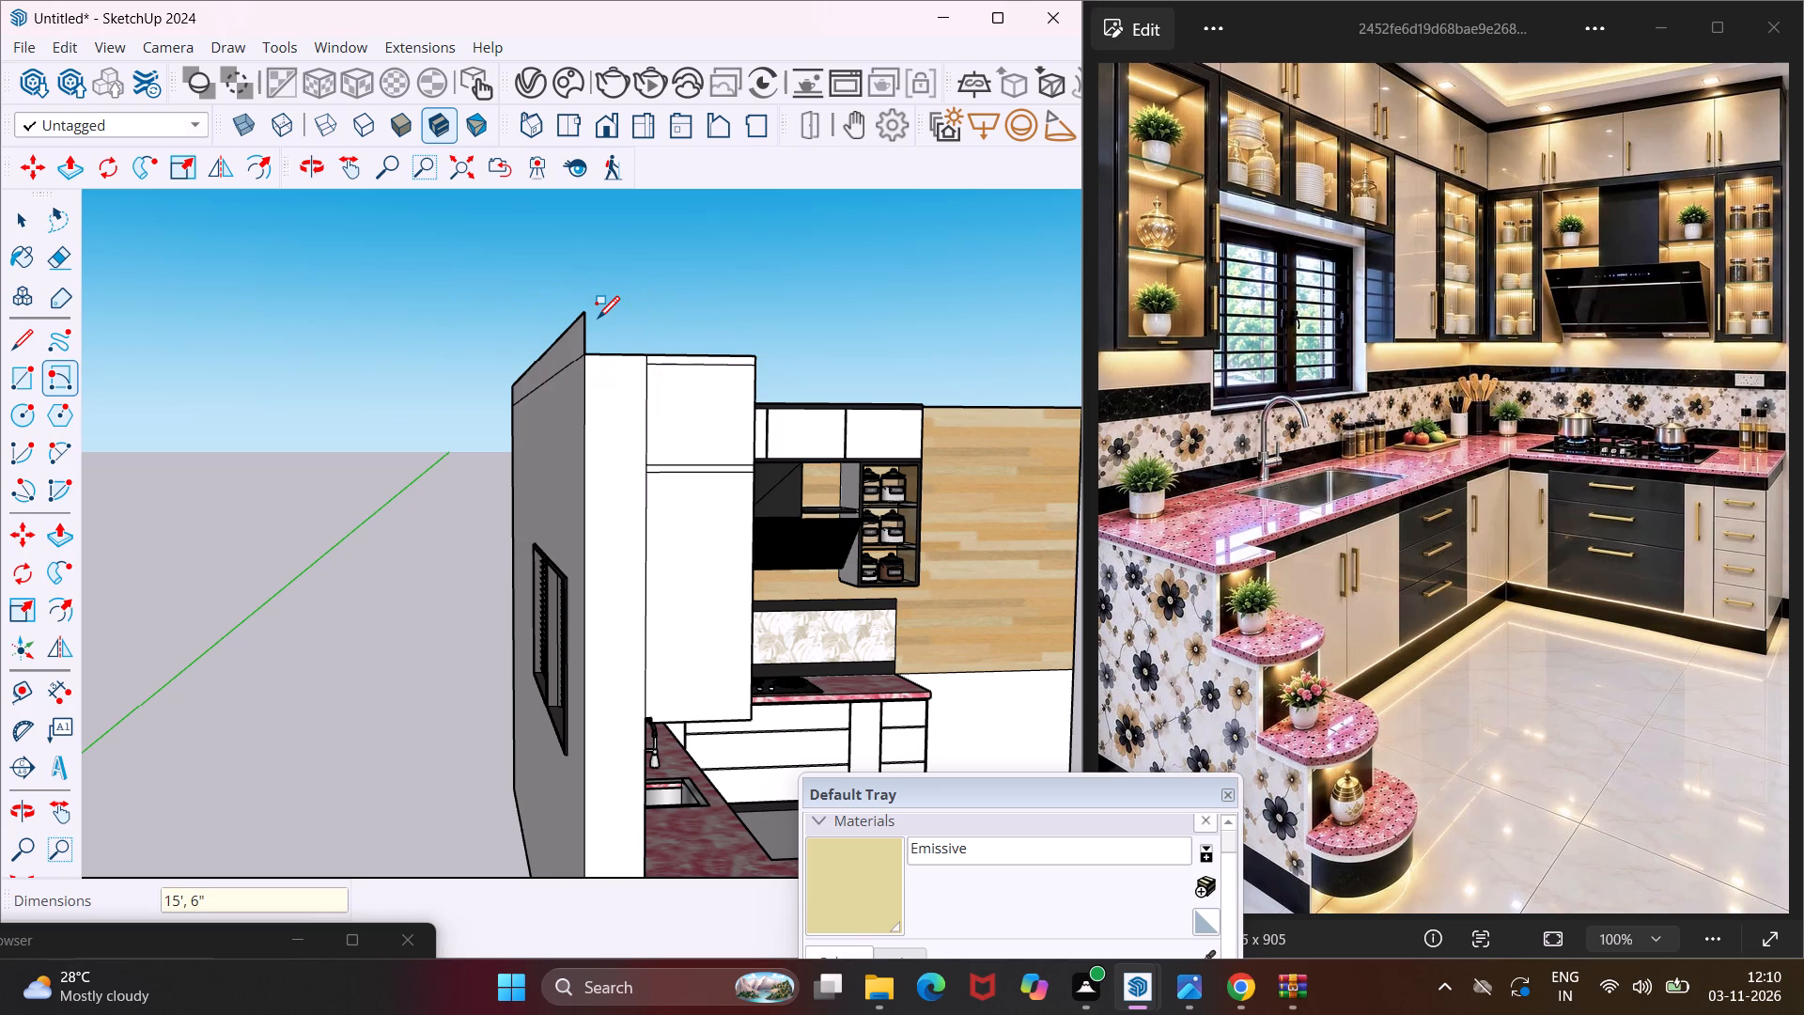
middle_click_drag(597, 318, 282, 502)
key("Escape")
key("space")
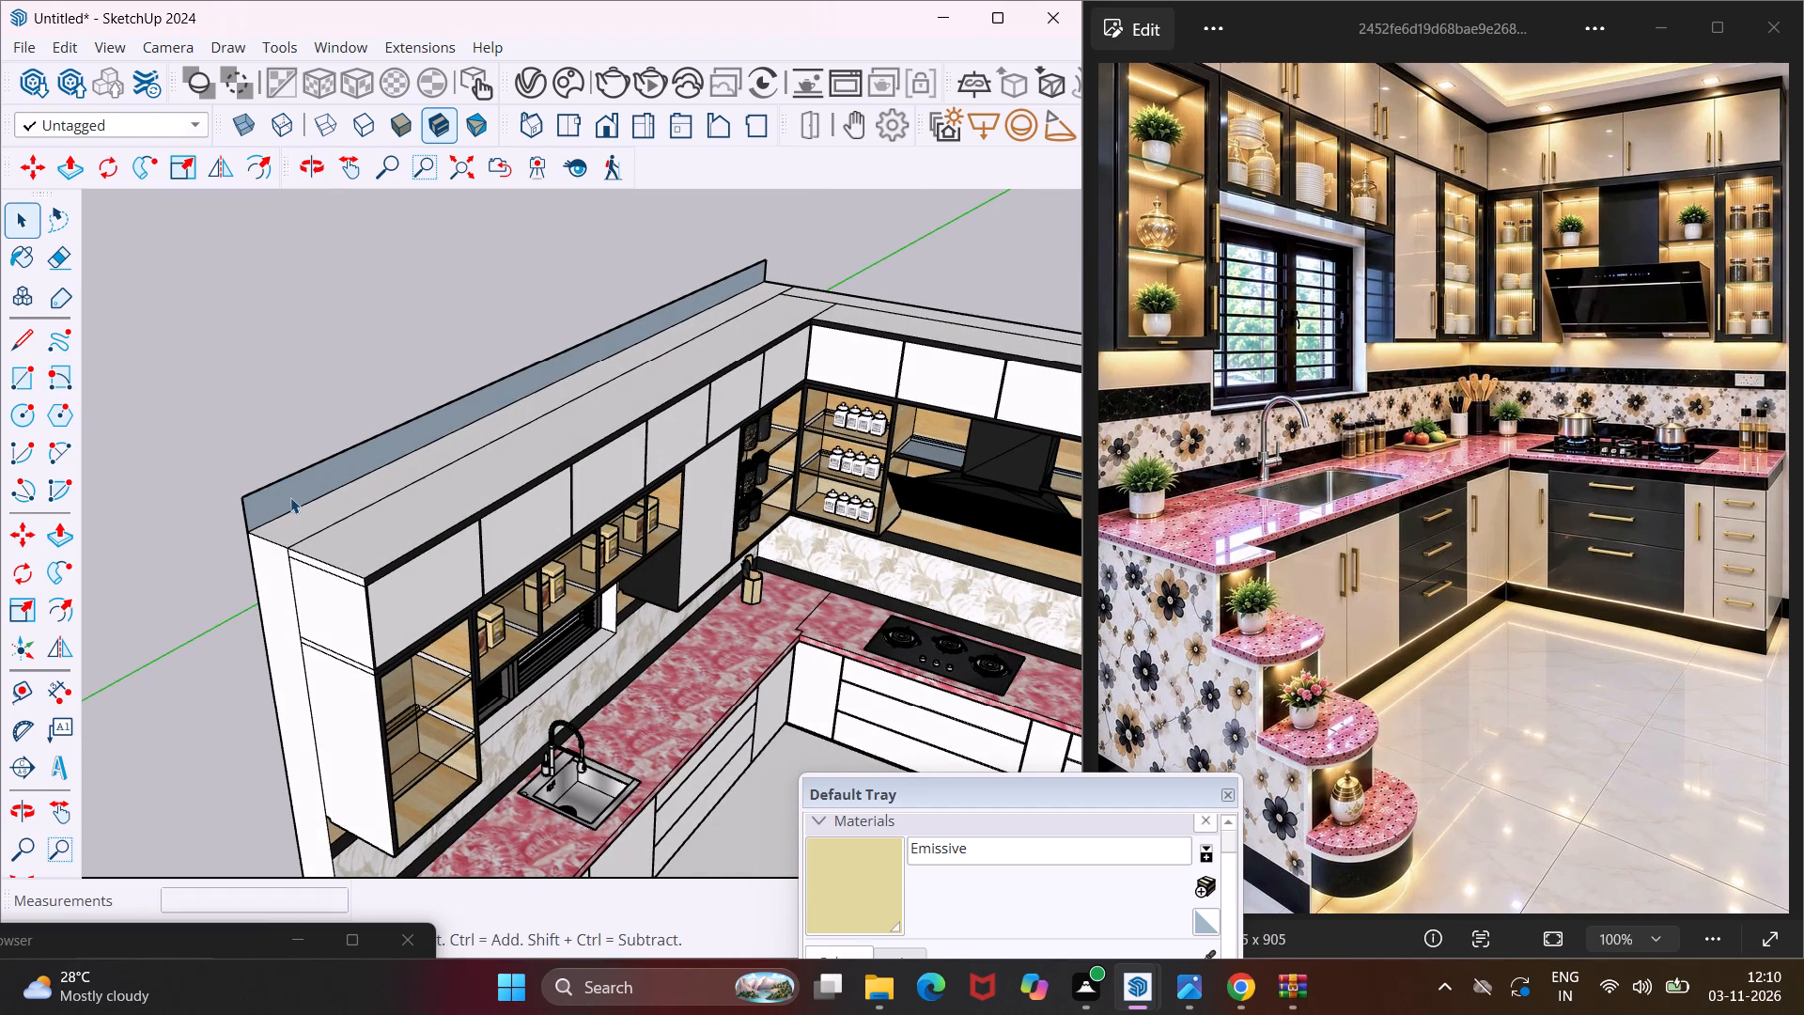
Push/Pull the upright rectangle horizontally across the wall tops to form a ceiling slab over part of the kitchen.
scroll(290, 497, "up", 2)
left_click(290, 497)
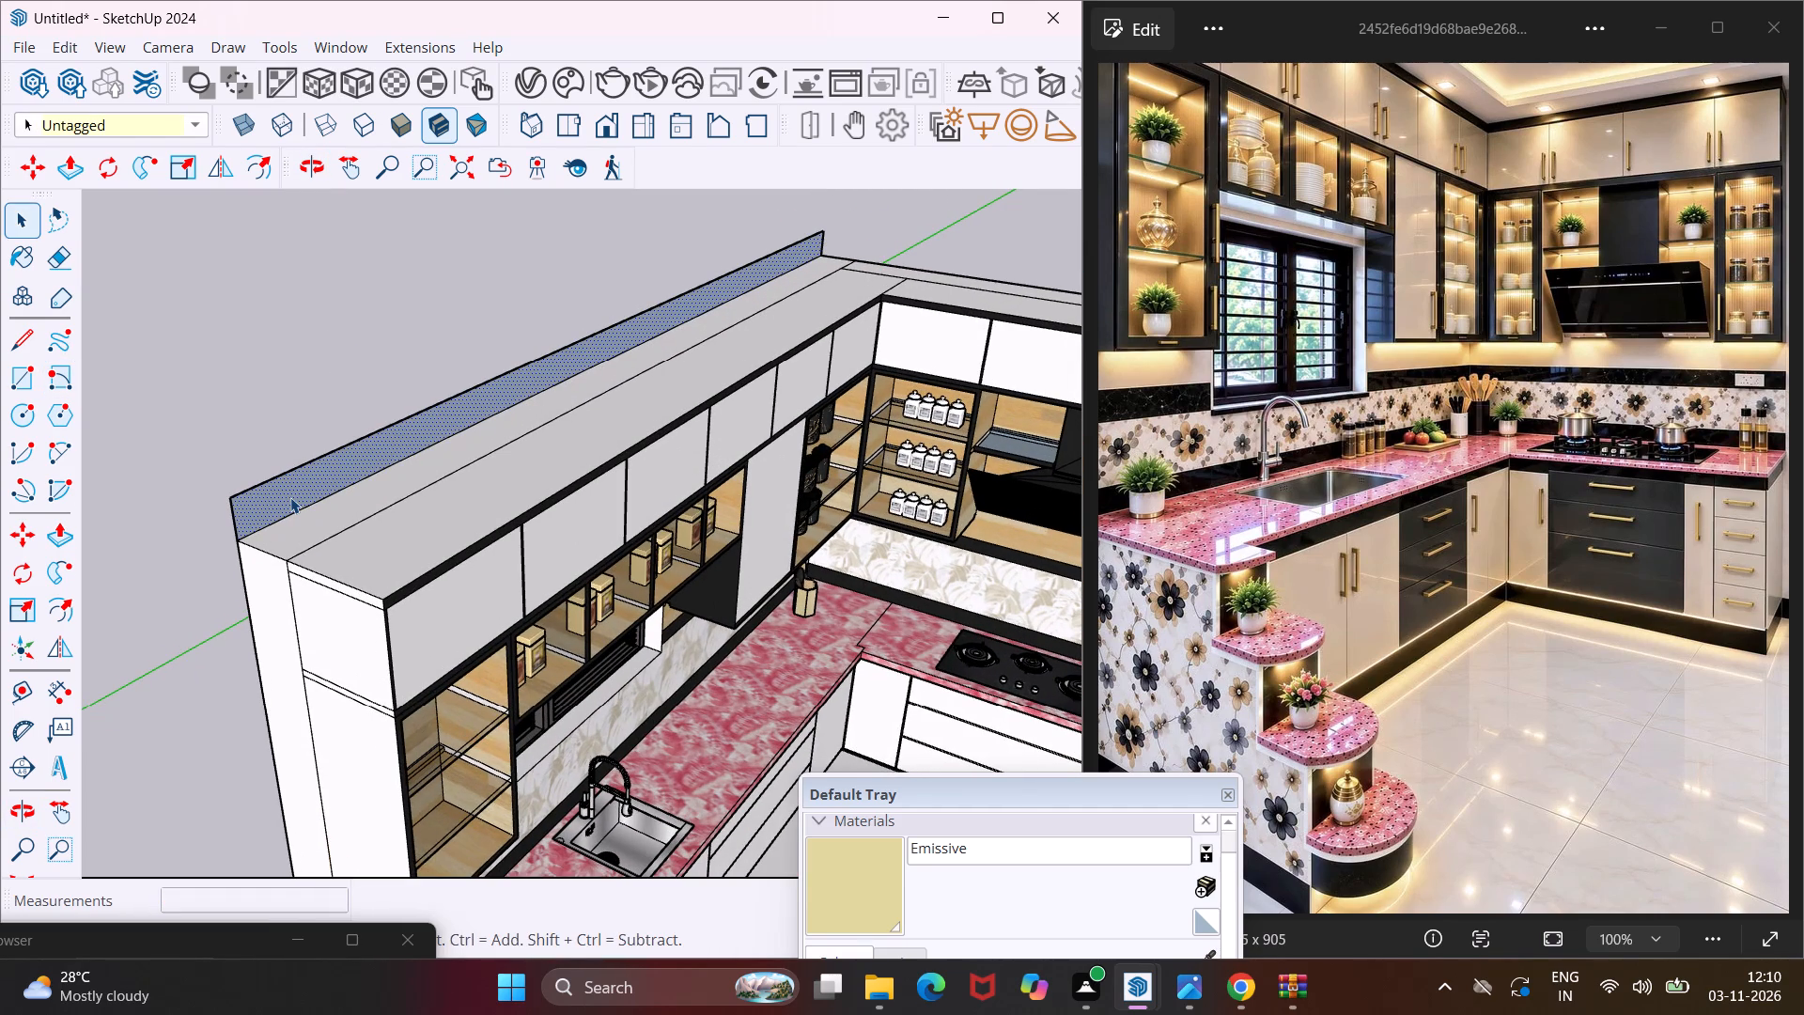
key("p")
left_click(290, 497)
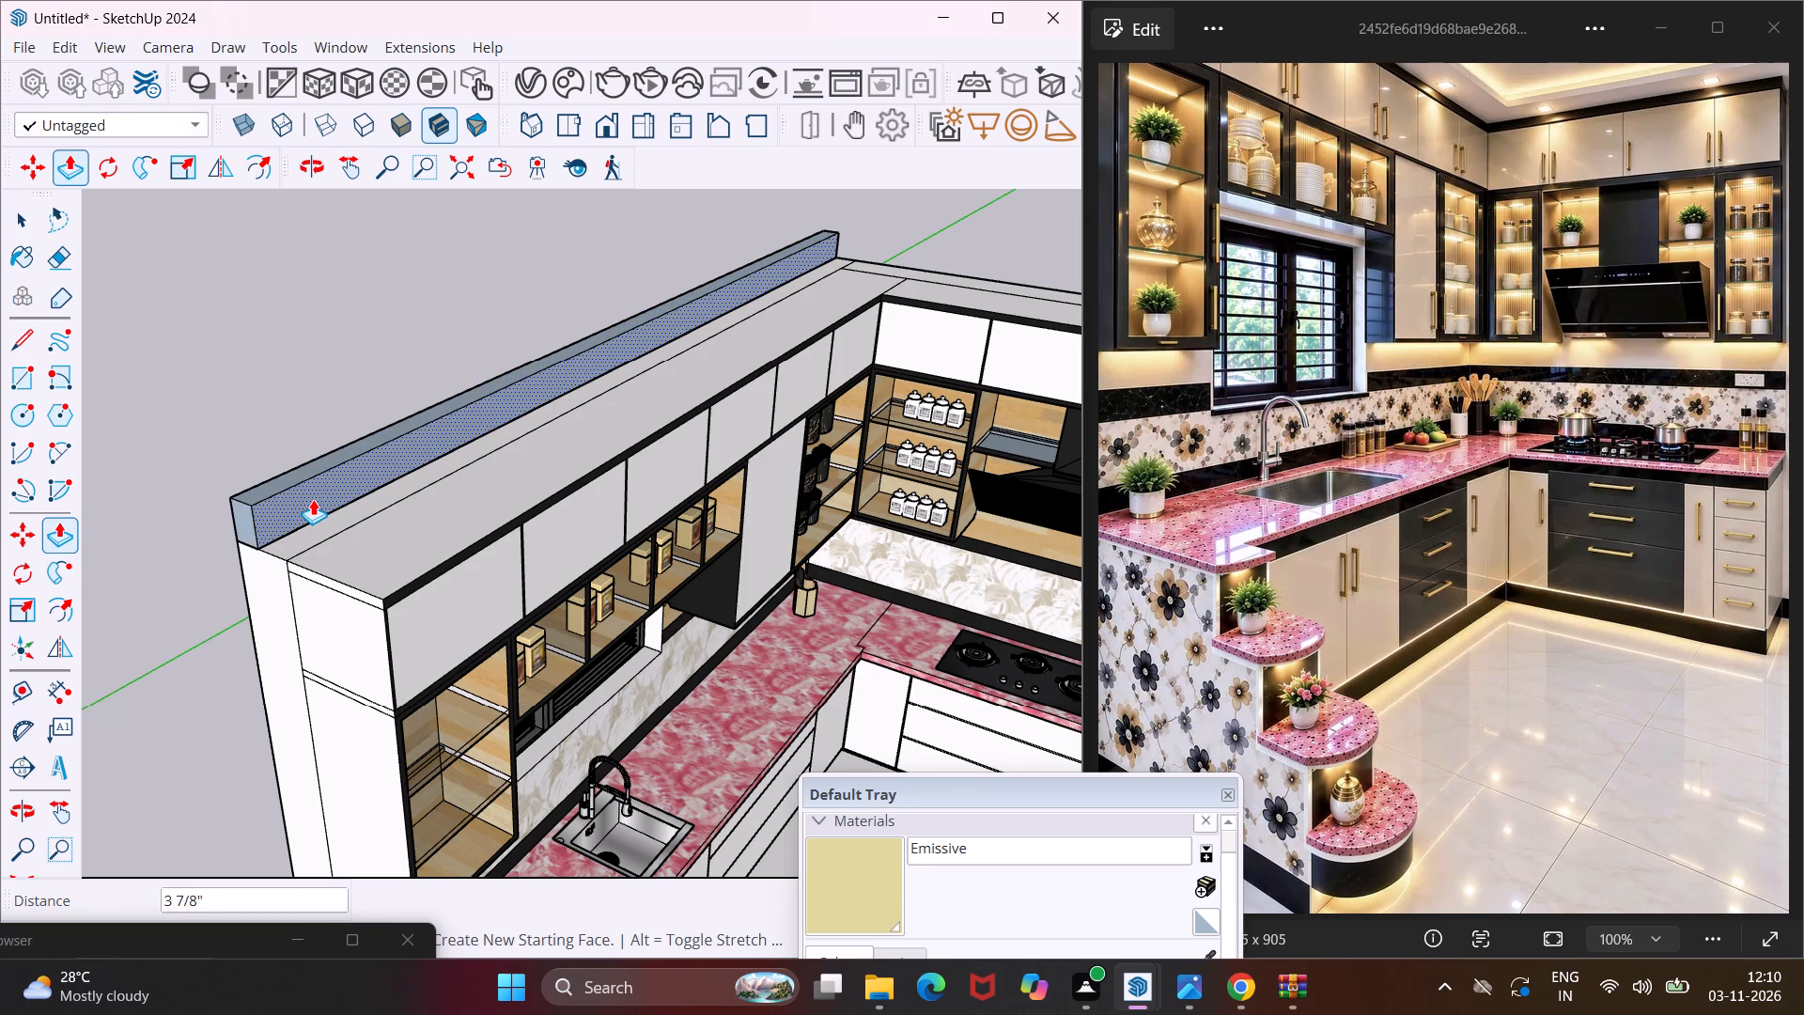
scroll(313, 499, "down", 13)
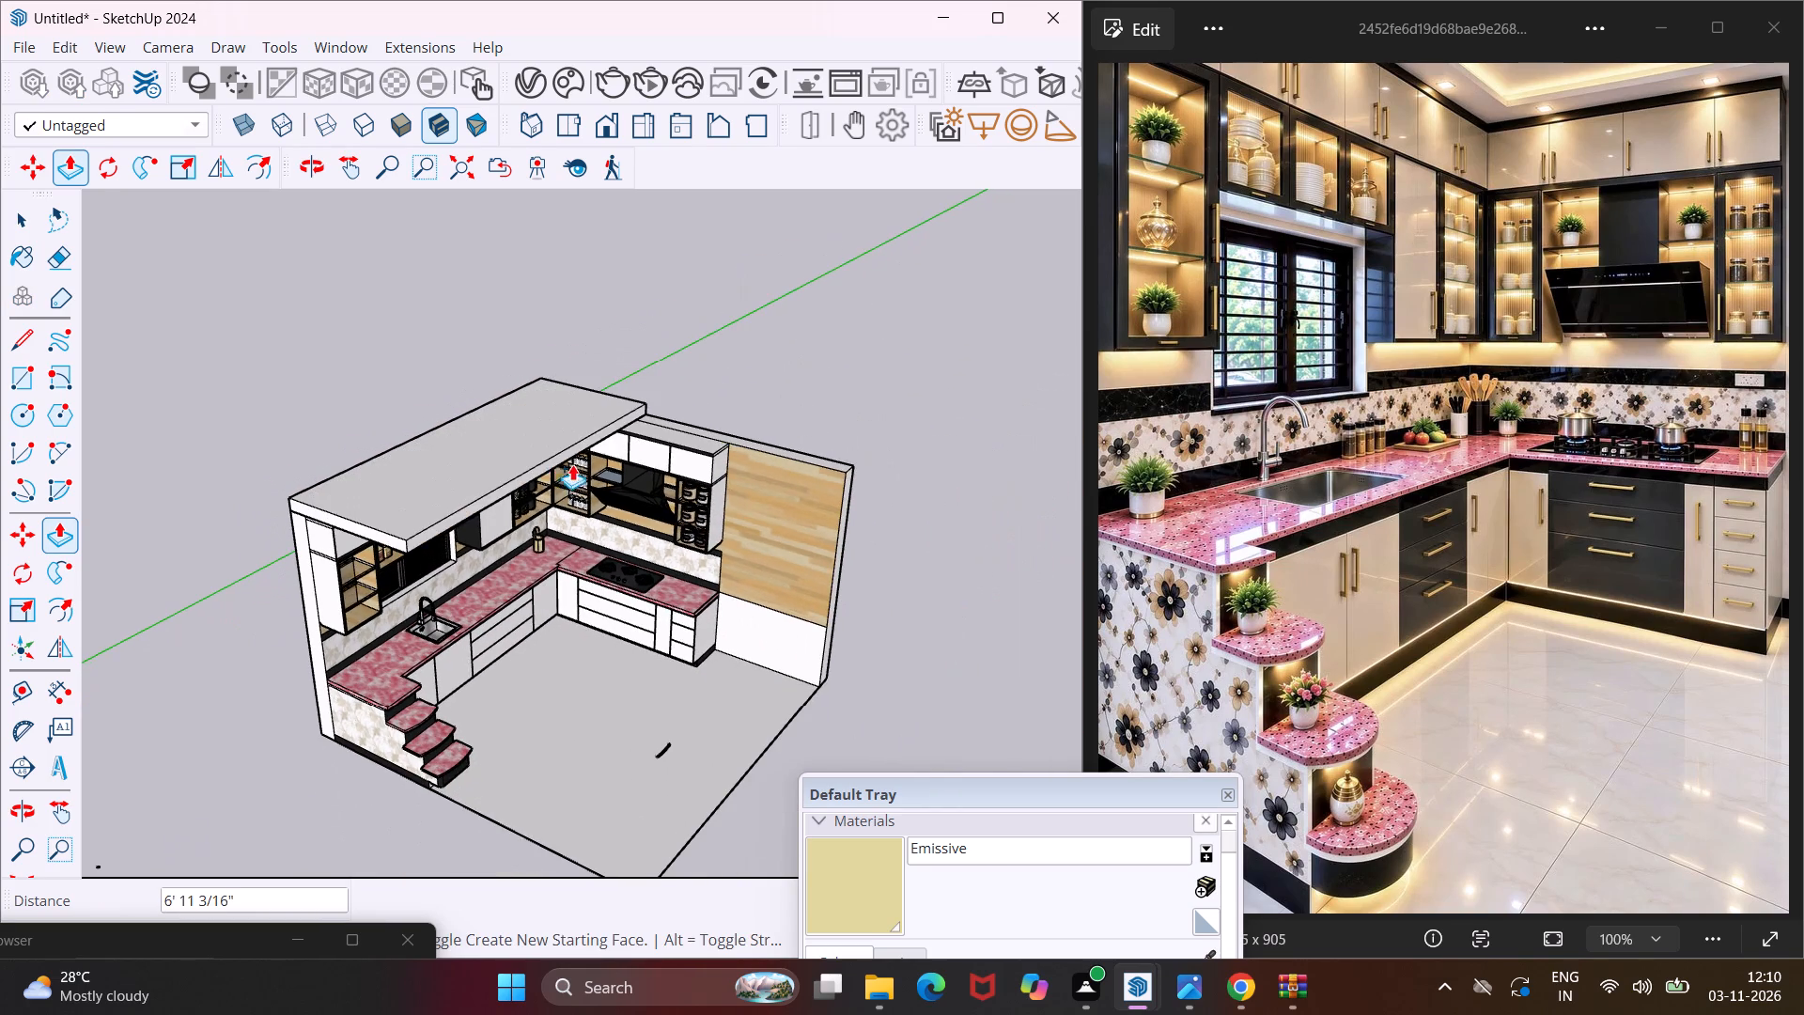
middle_click_drag(751, 449, 473, 283)
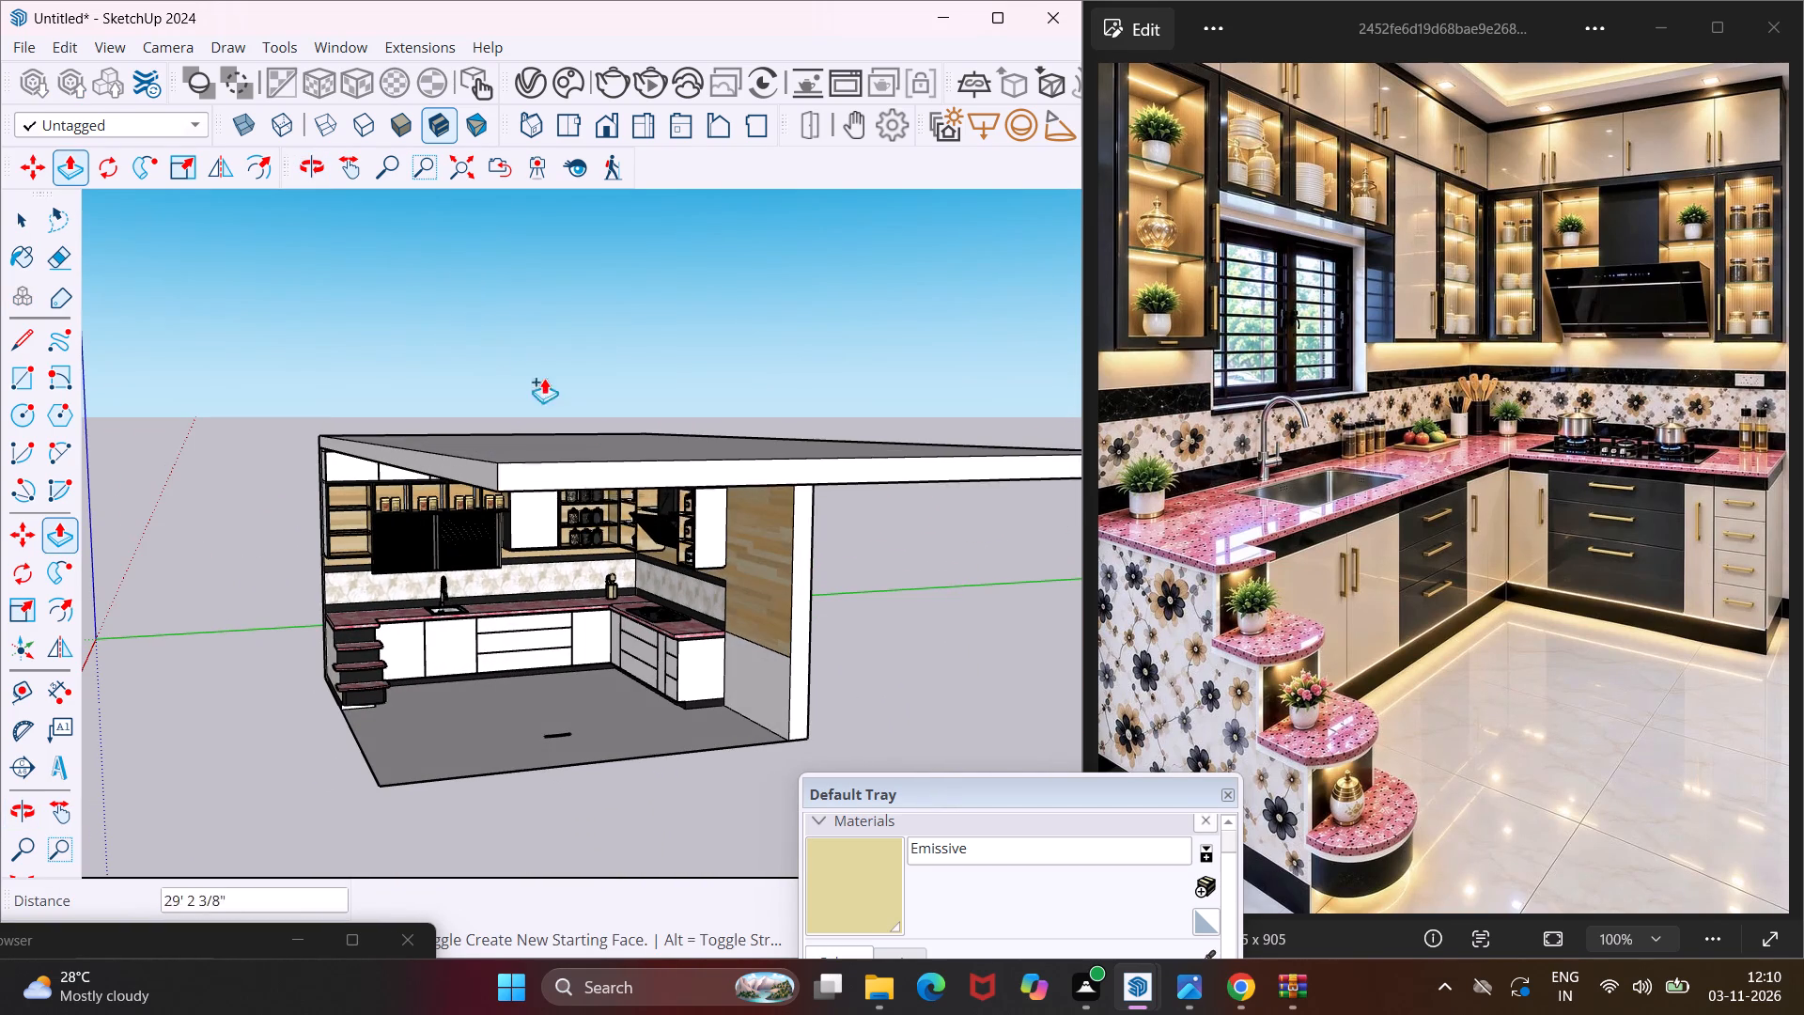
scroll(789, 633, "up", 3)
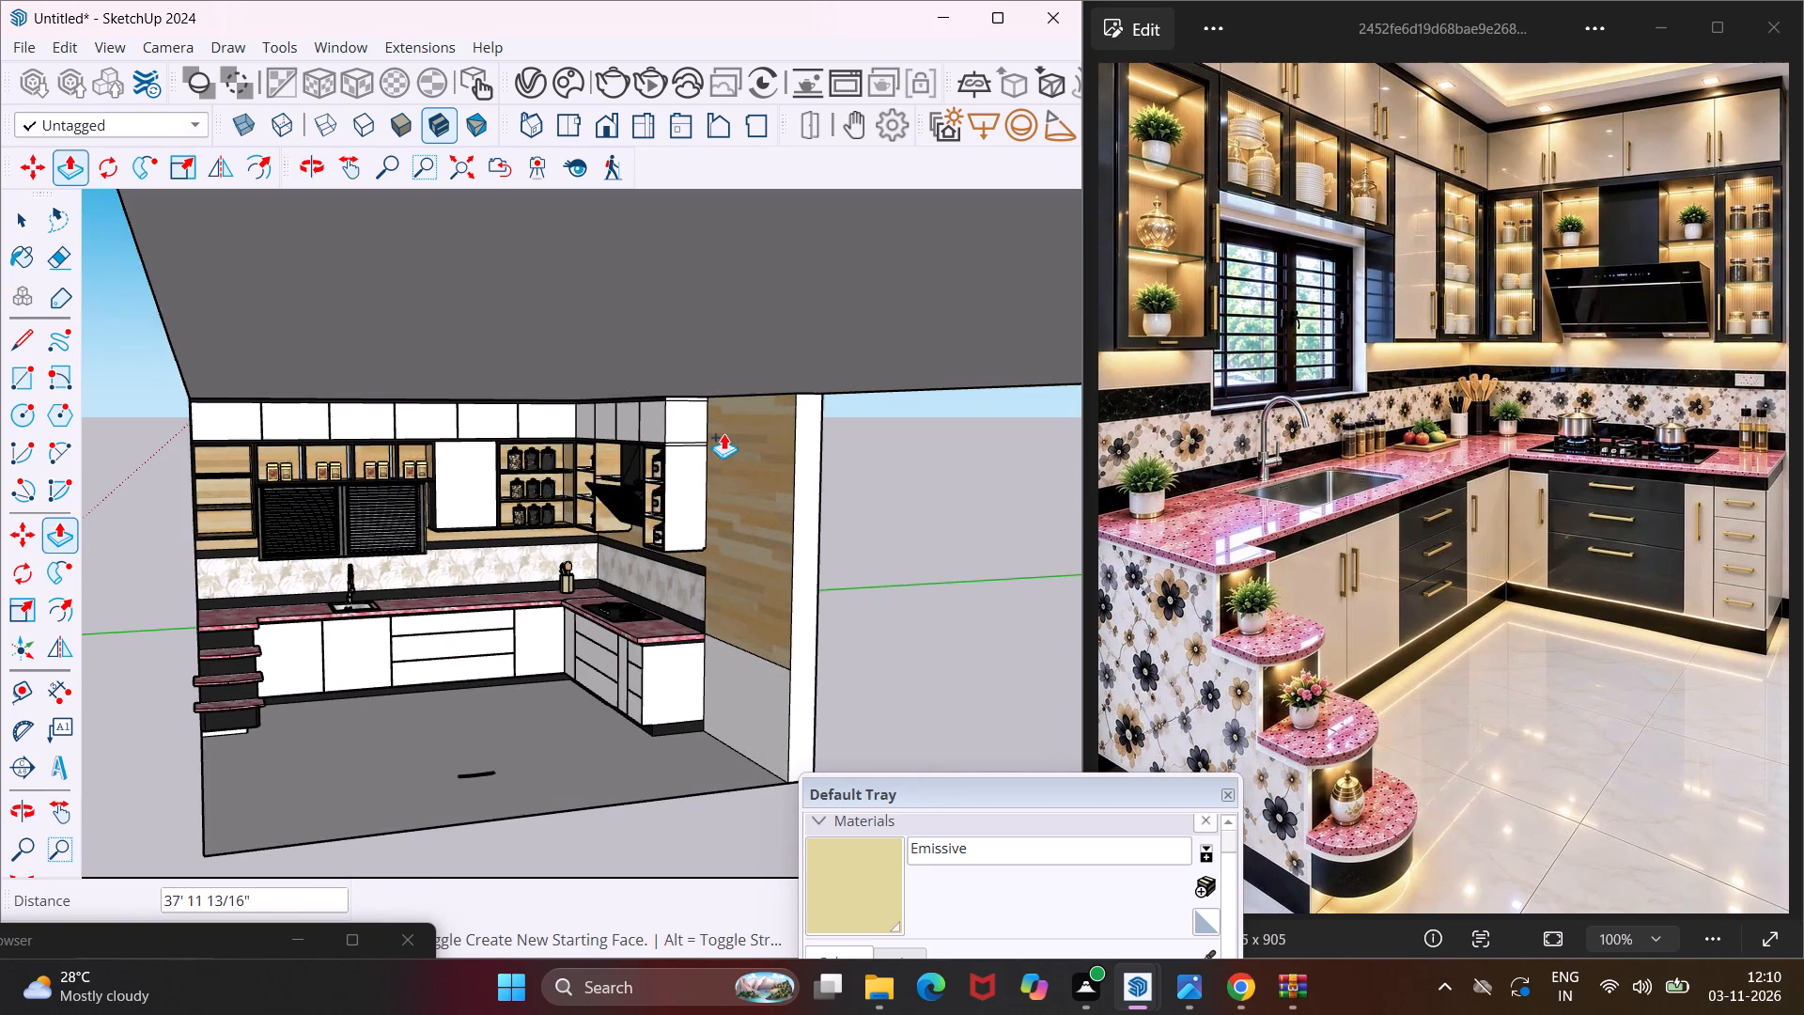
scroll(723, 434, "up", 6)
scroll(699, 464, "down", 4)
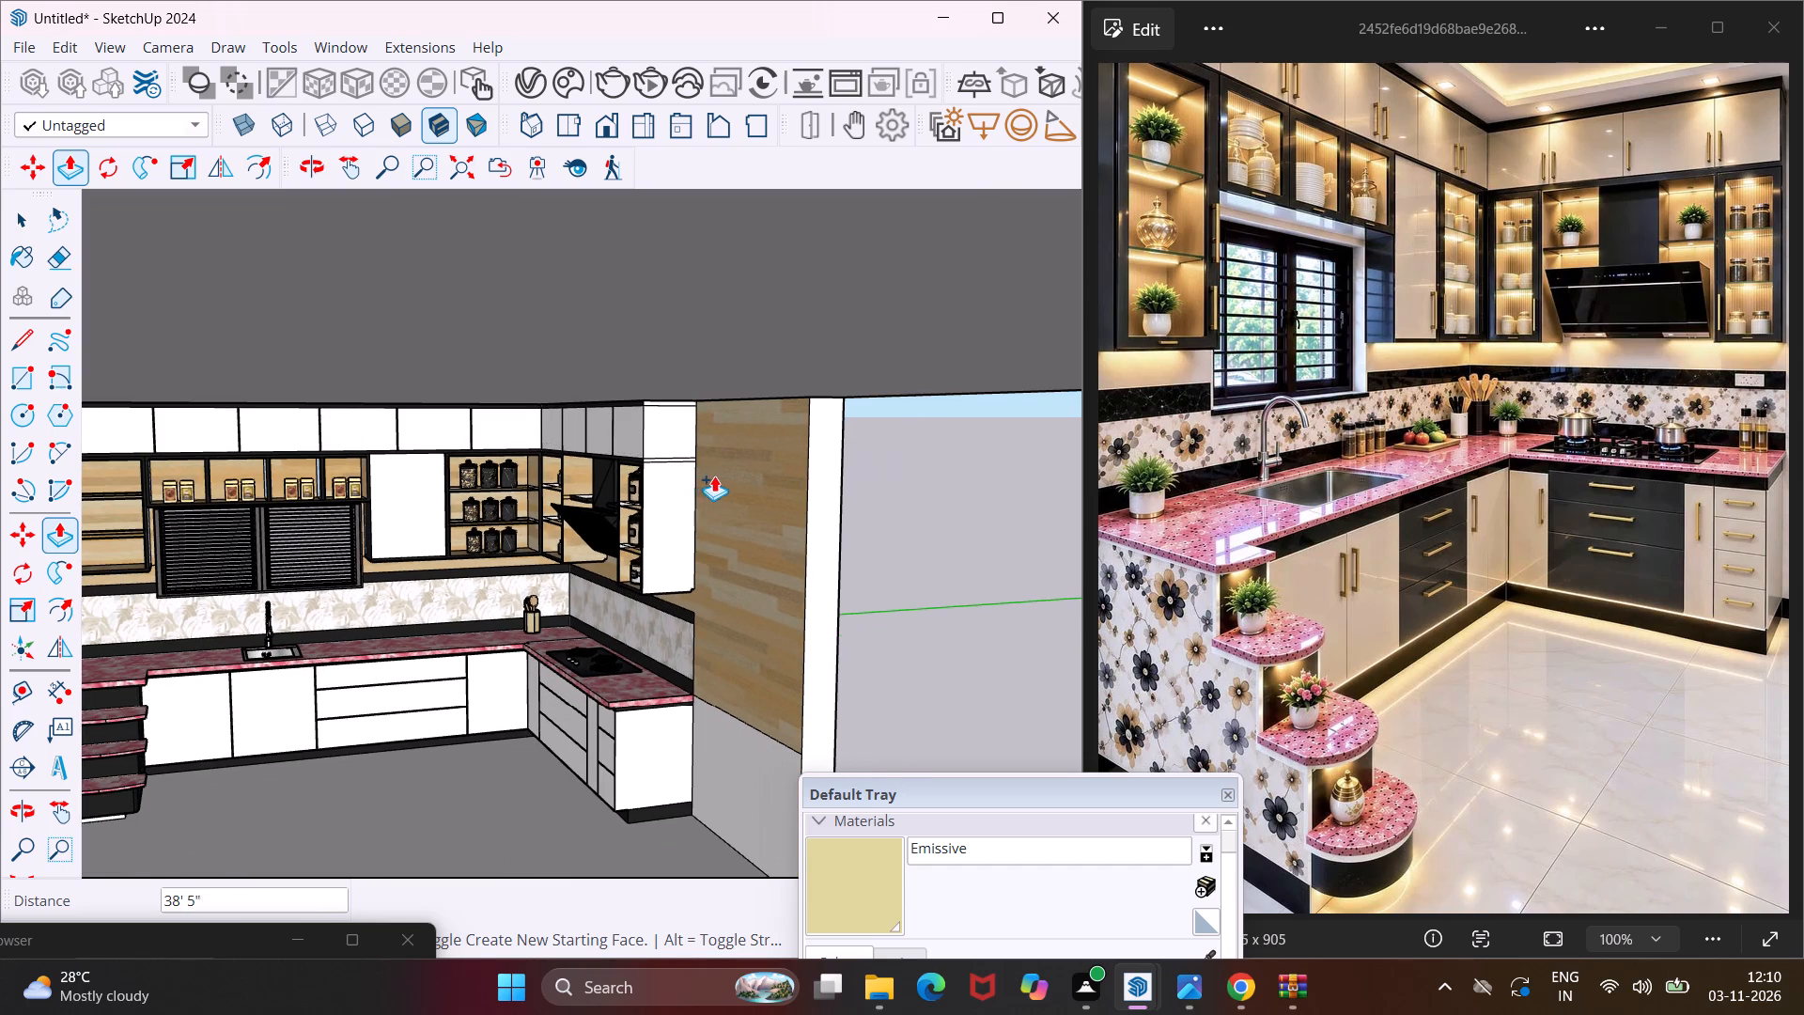
middle_click_drag(741, 443, 301, 516)
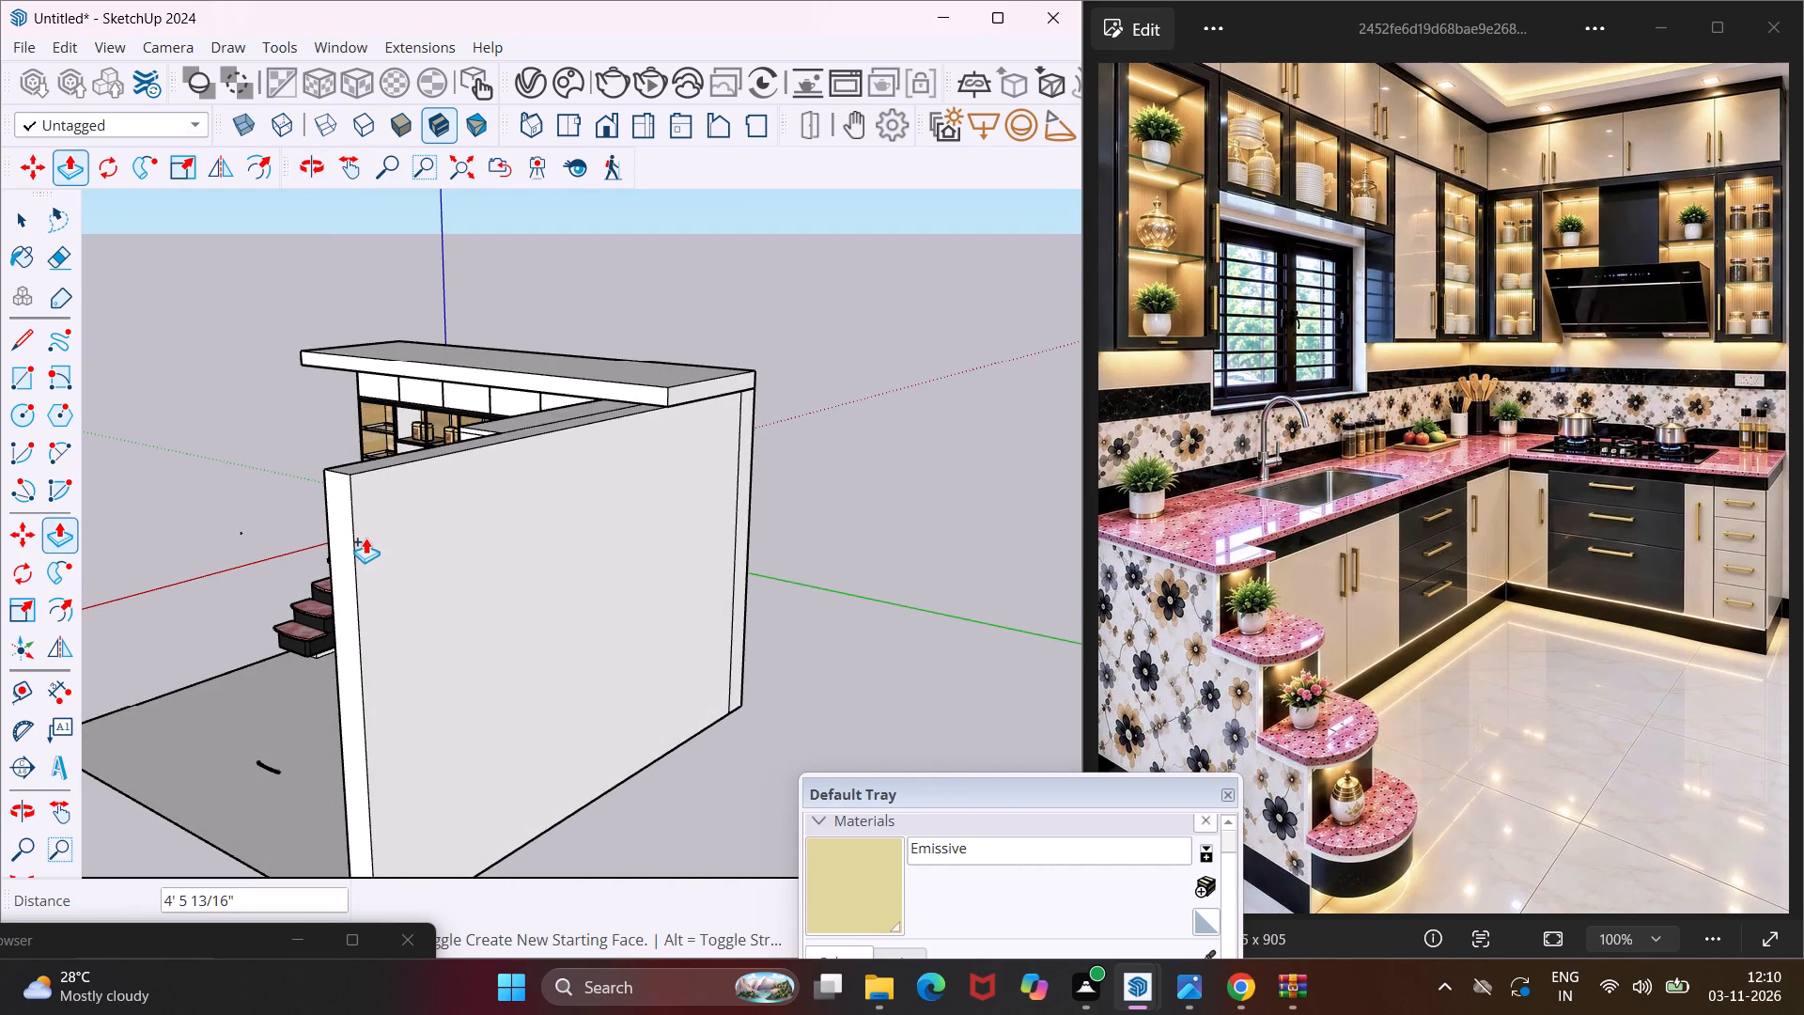
left_click(355, 542)
Extend the ceiling slab's front face until it is flush with the free end of the wood-clad side wall.
scroll(342, 452, "up", 3)
left_click(334, 461)
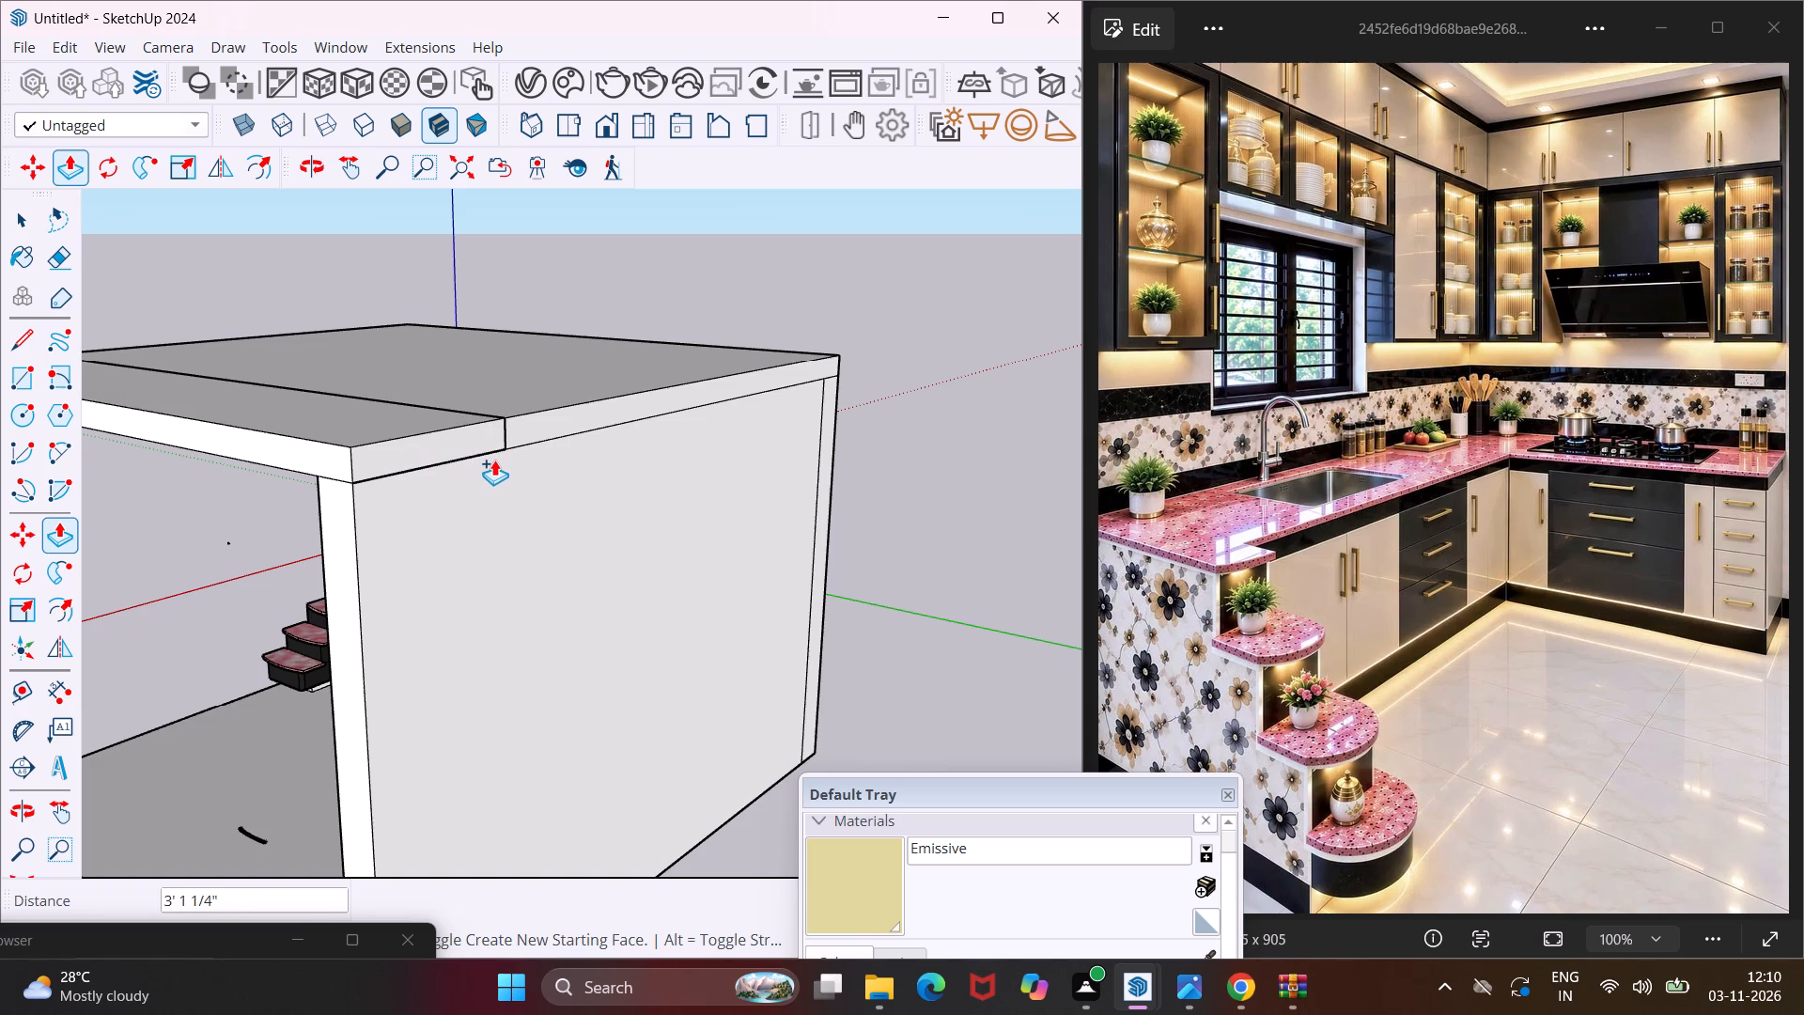
left_click(477, 473)
middle_click_drag(477, 473, 781, 415)
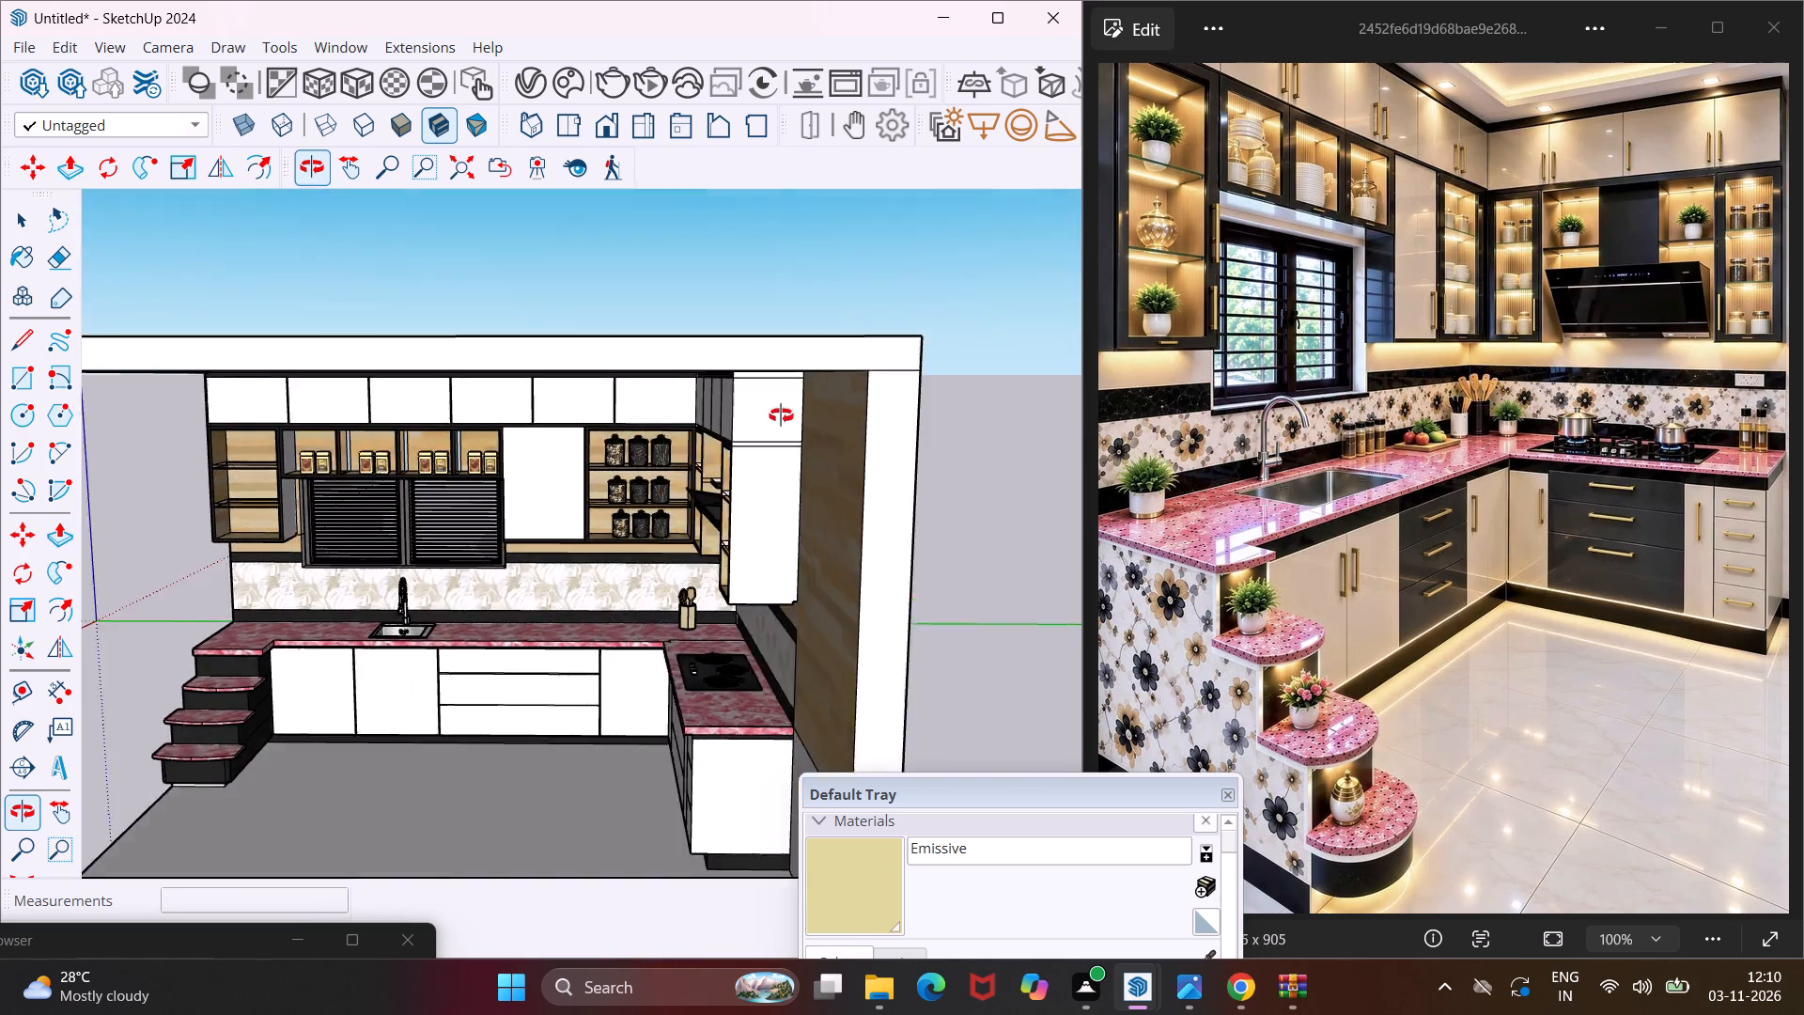
middle_click_drag(781, 415, 911, 305)
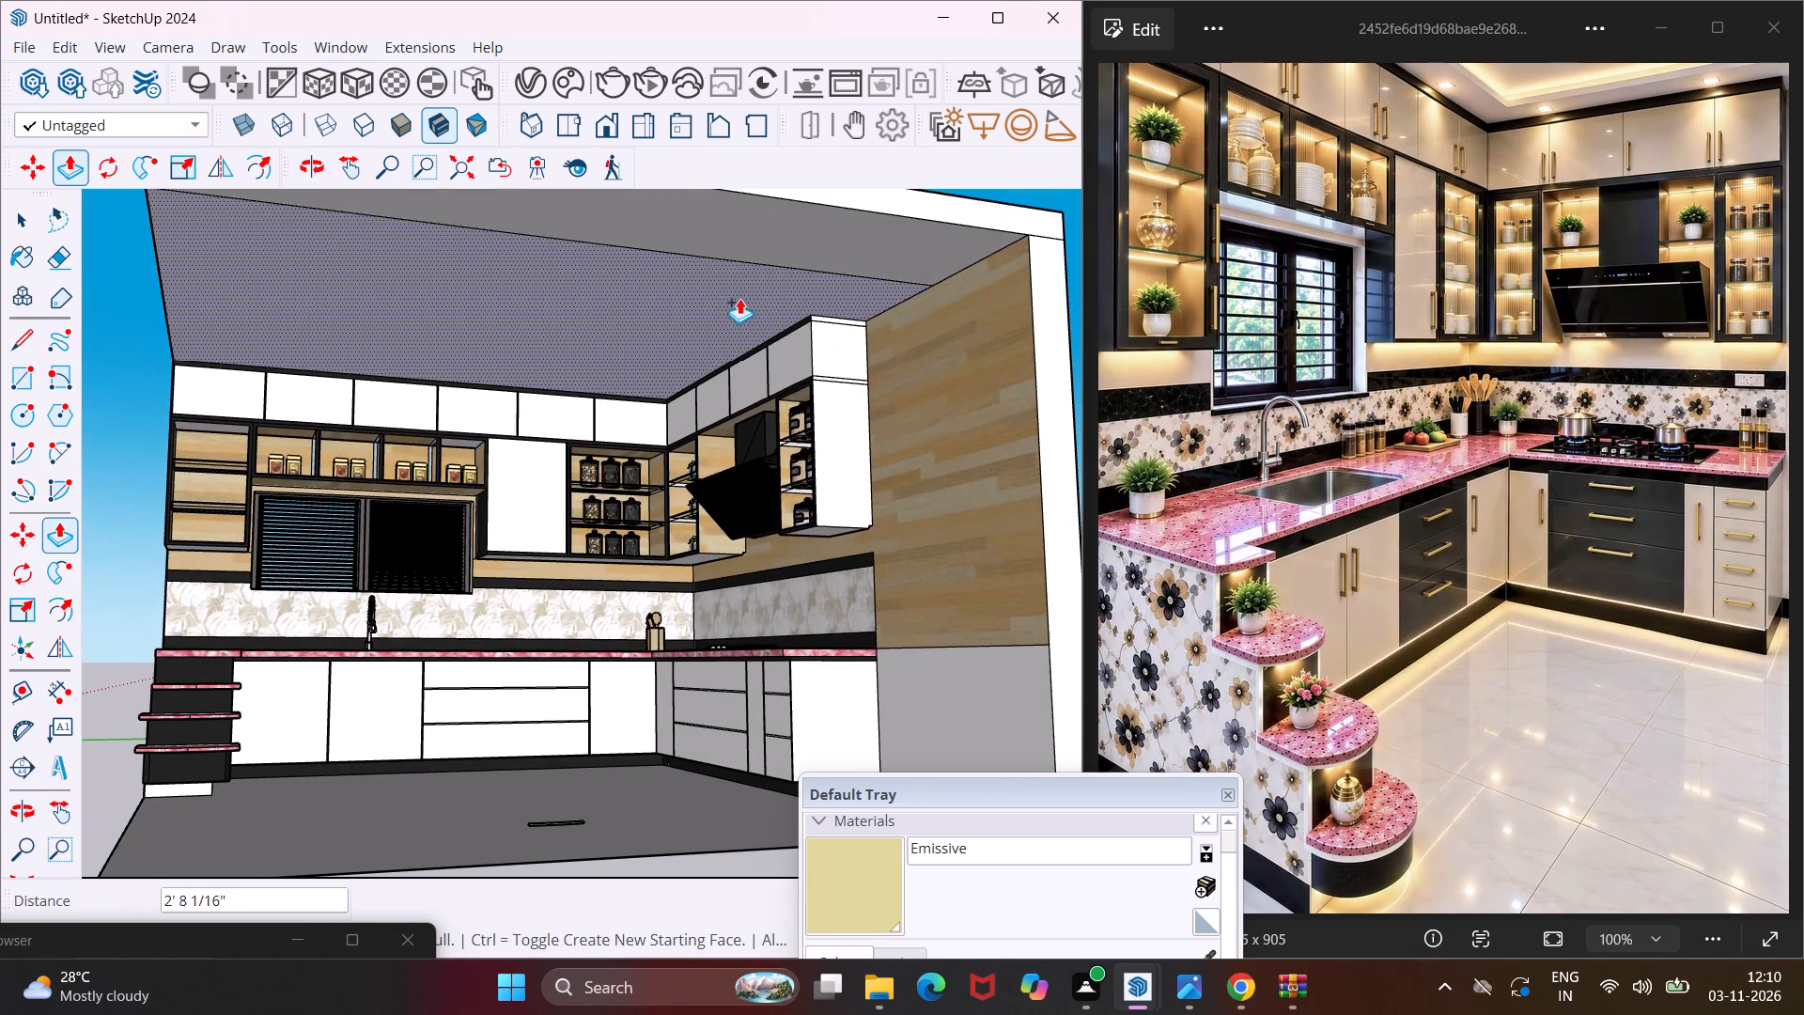
key("Escape")
key("space")
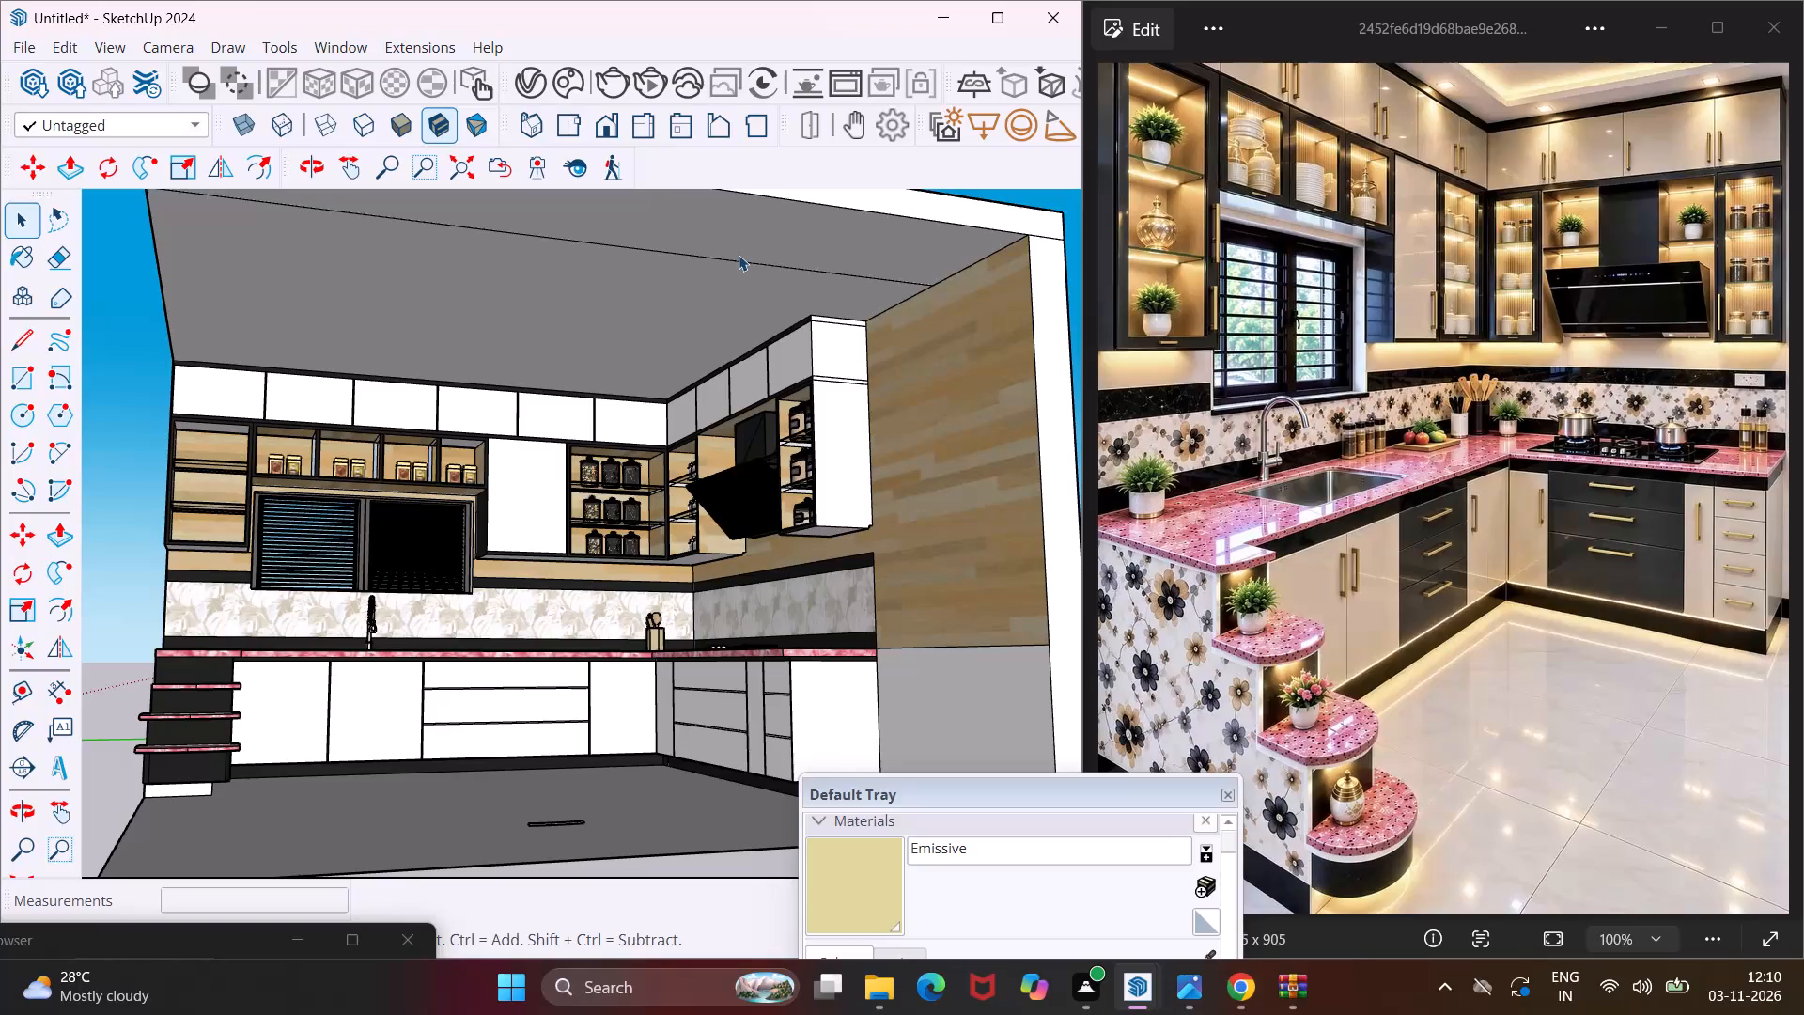
Offset the outline of the ceiling slab's underside face inward by about 1' 3" to mark out the inset panel.
middle_click_drag(568, 287, 633, 285)
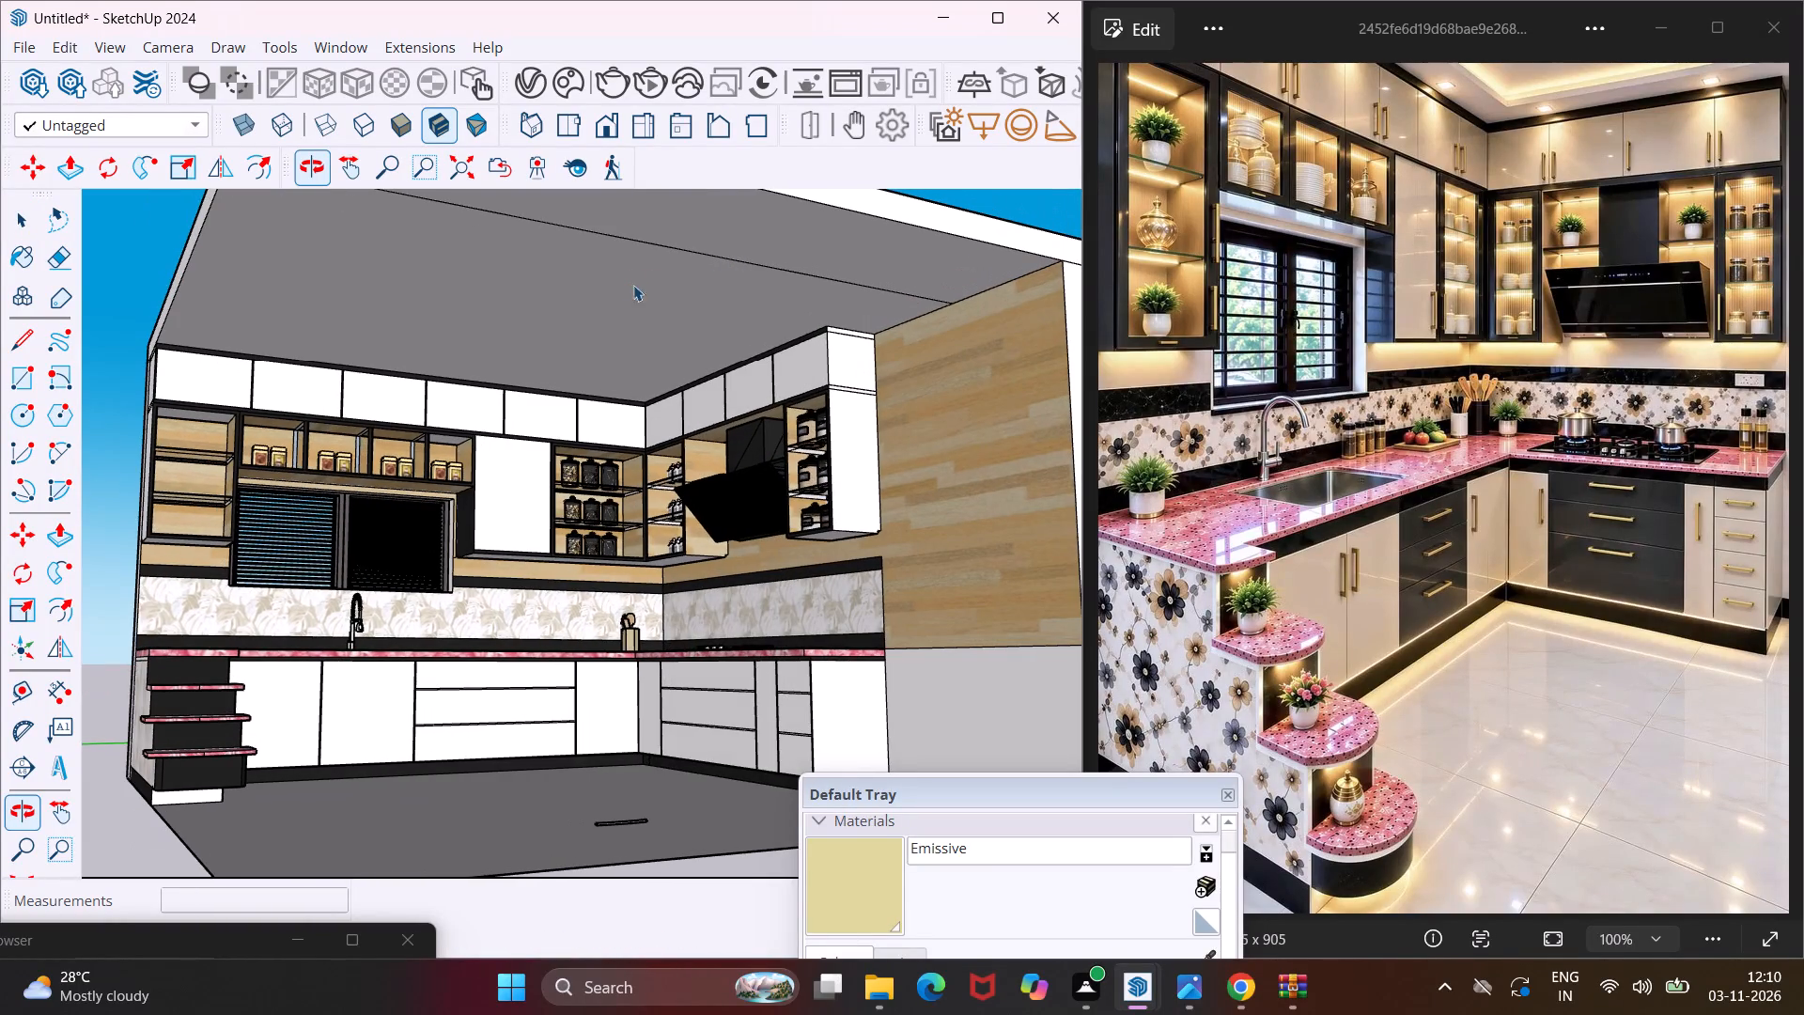
scroll(480, 243, "up", 2)
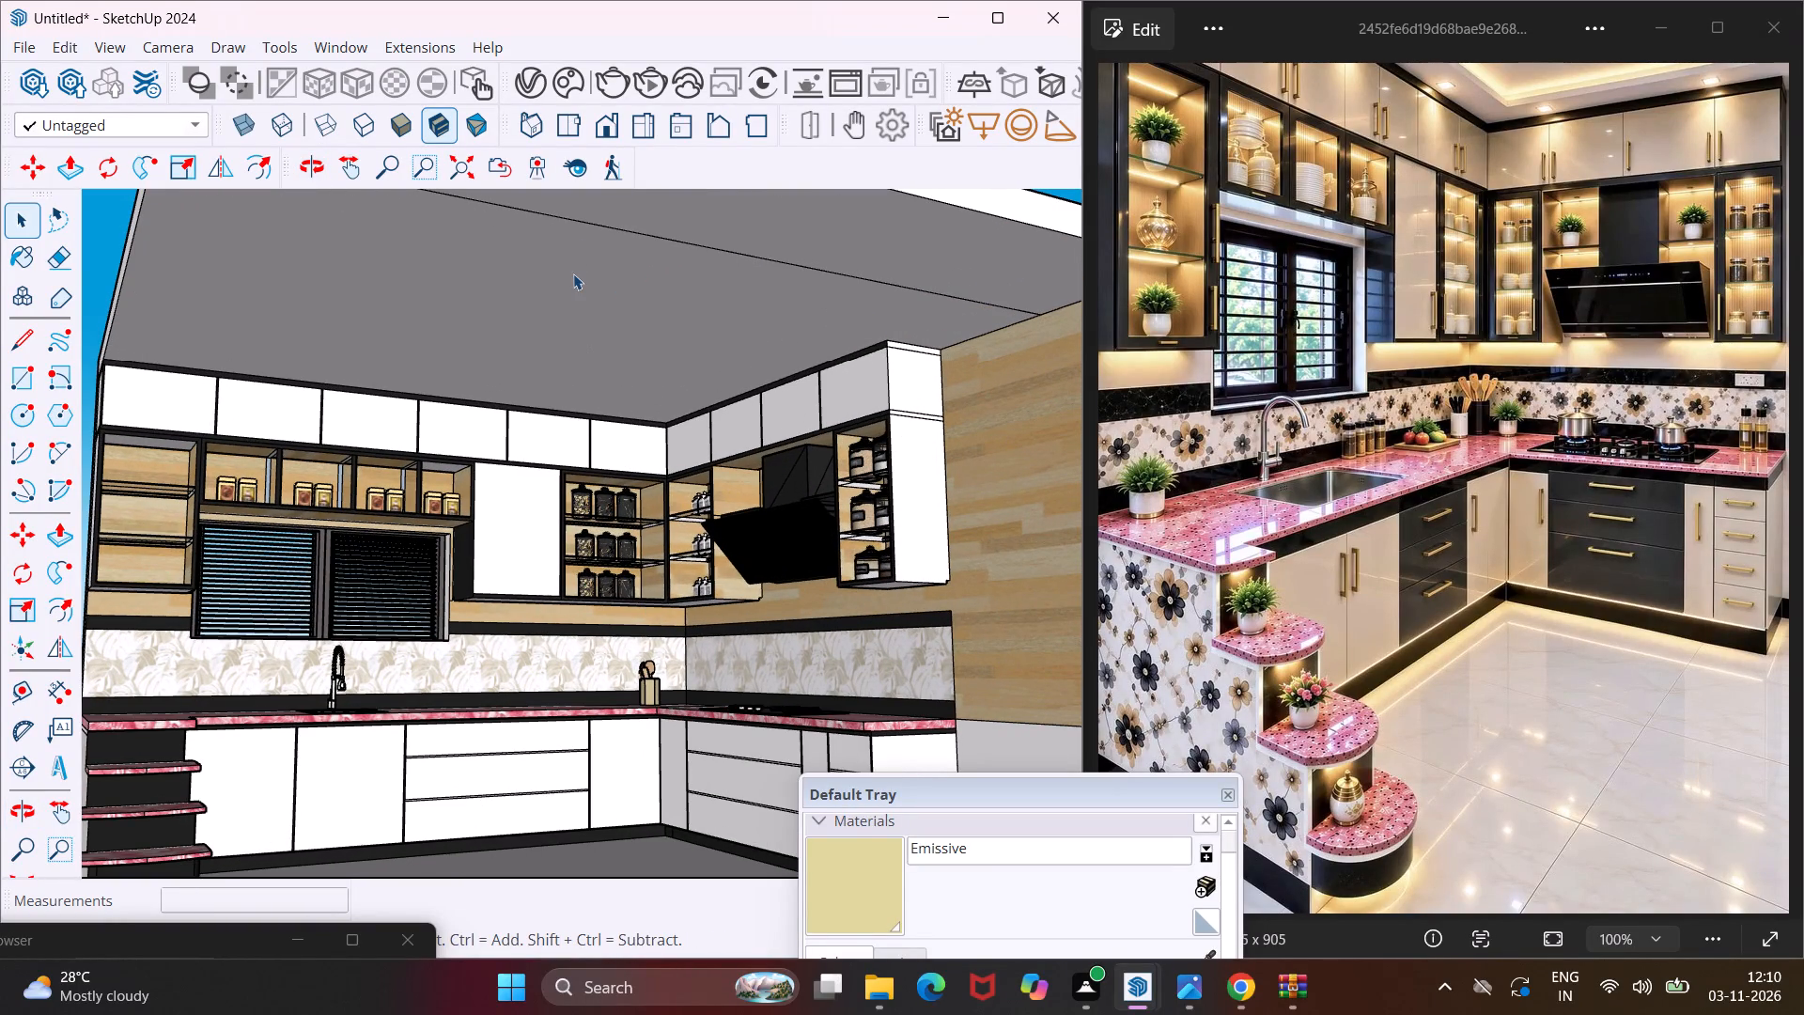
left_click(573, 273)
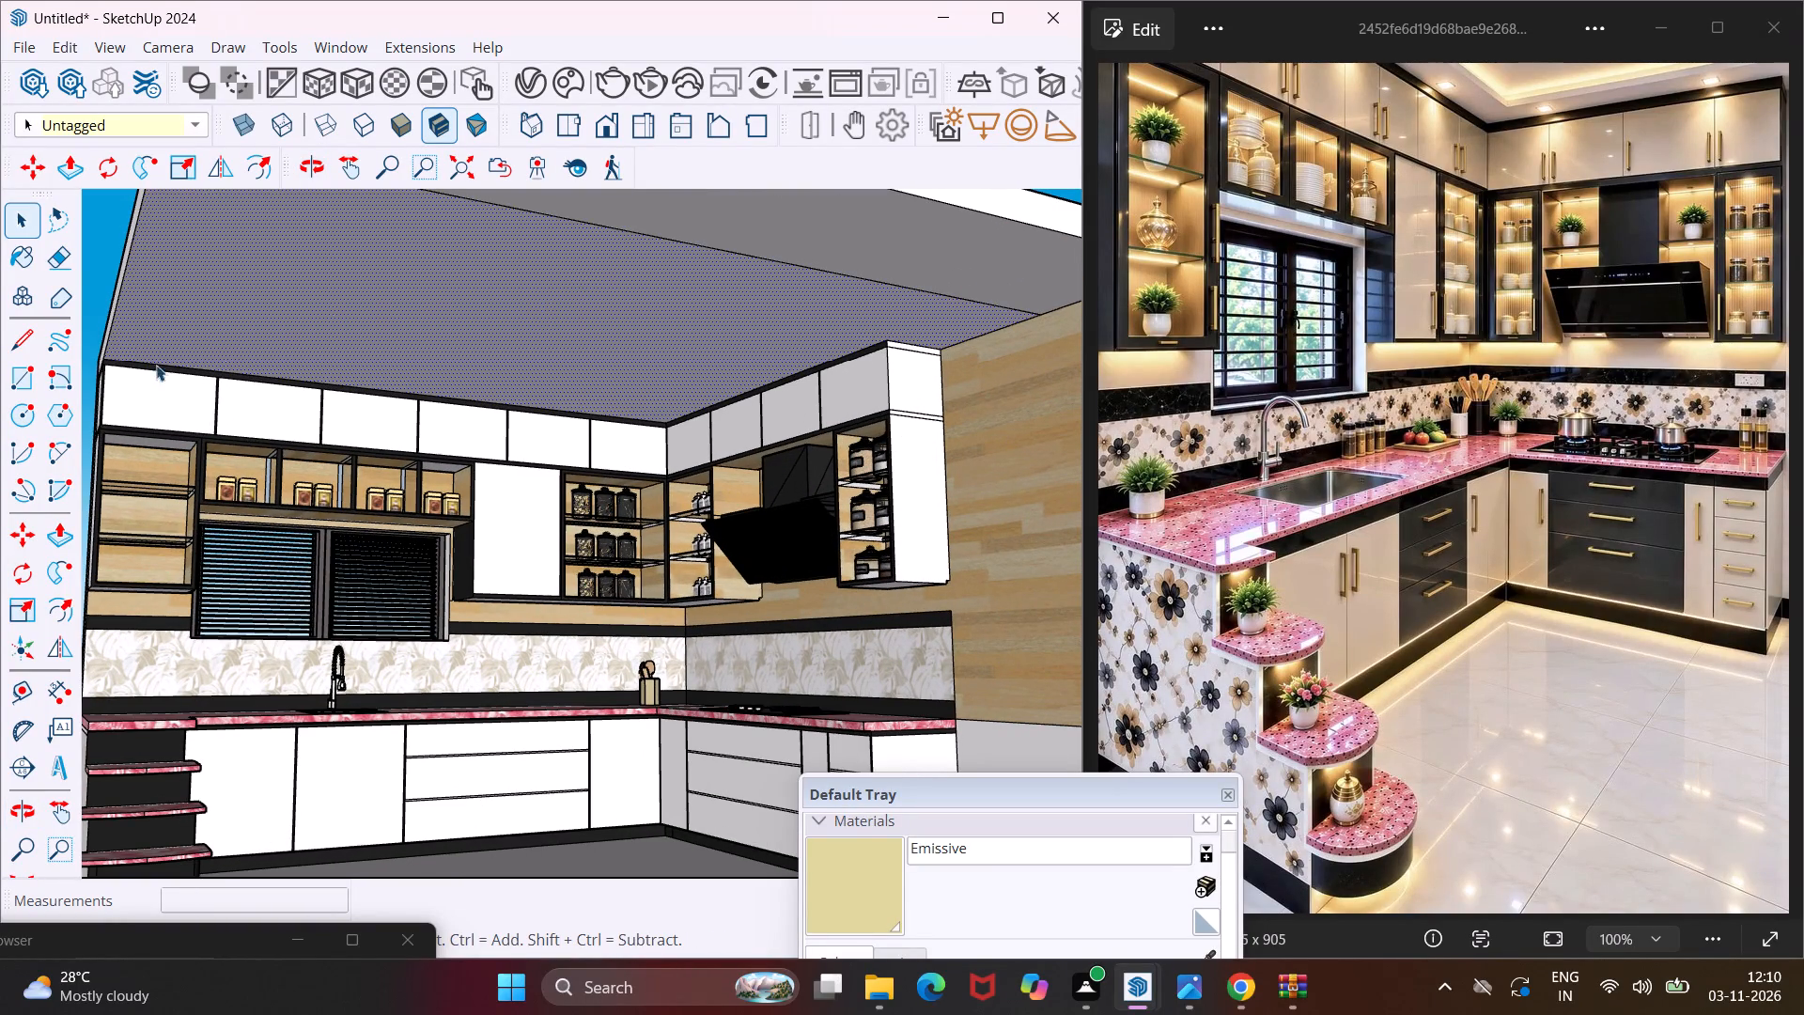
left_click(56, 597)
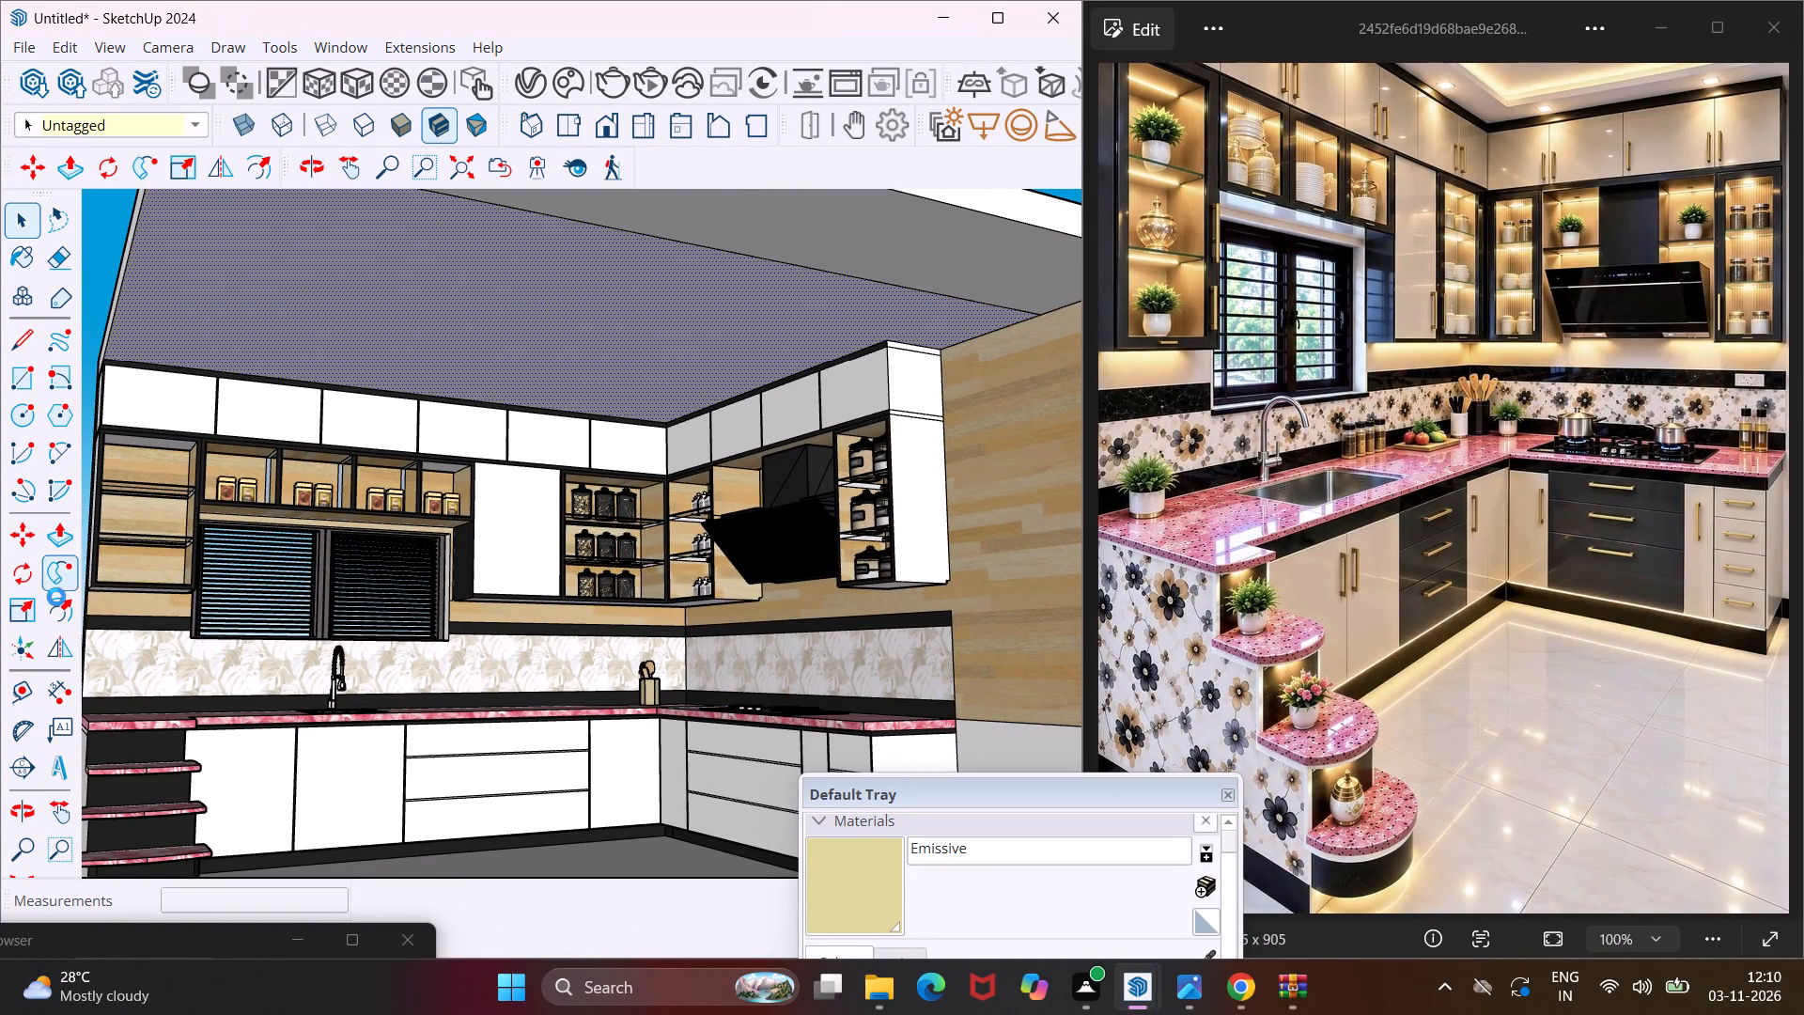
left_click(648, 260)
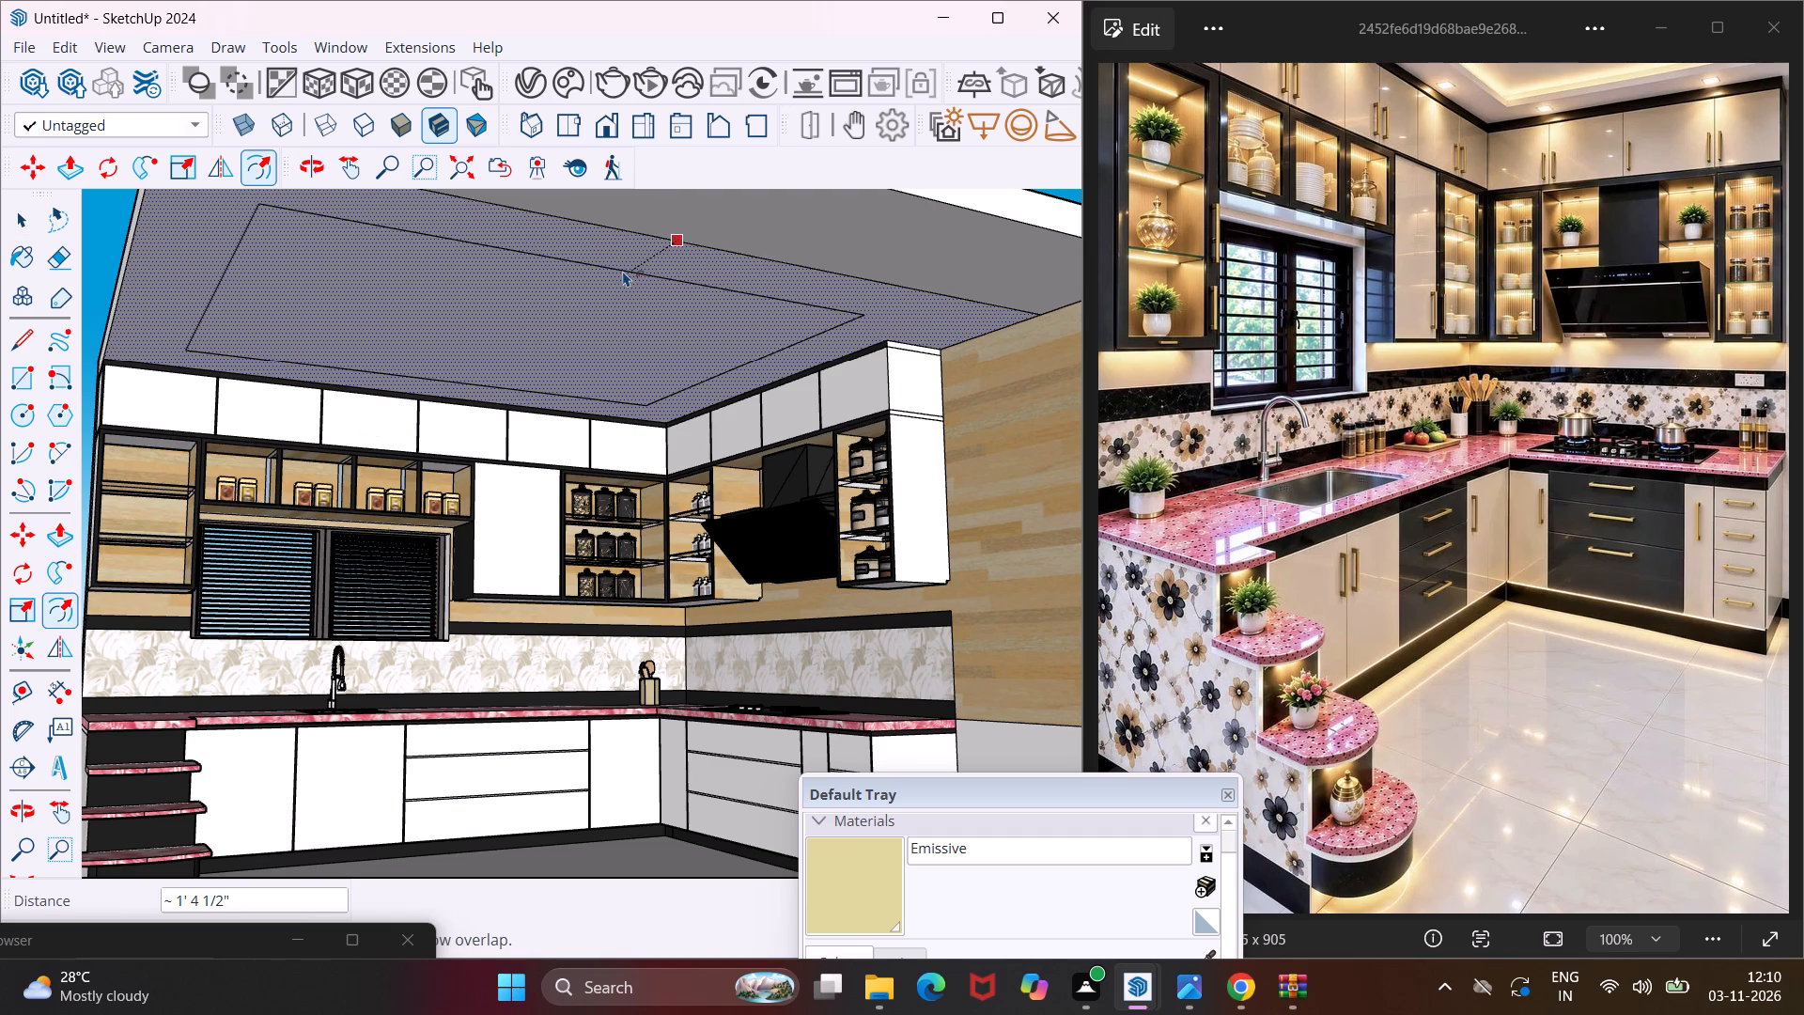
left_click(622, 264)
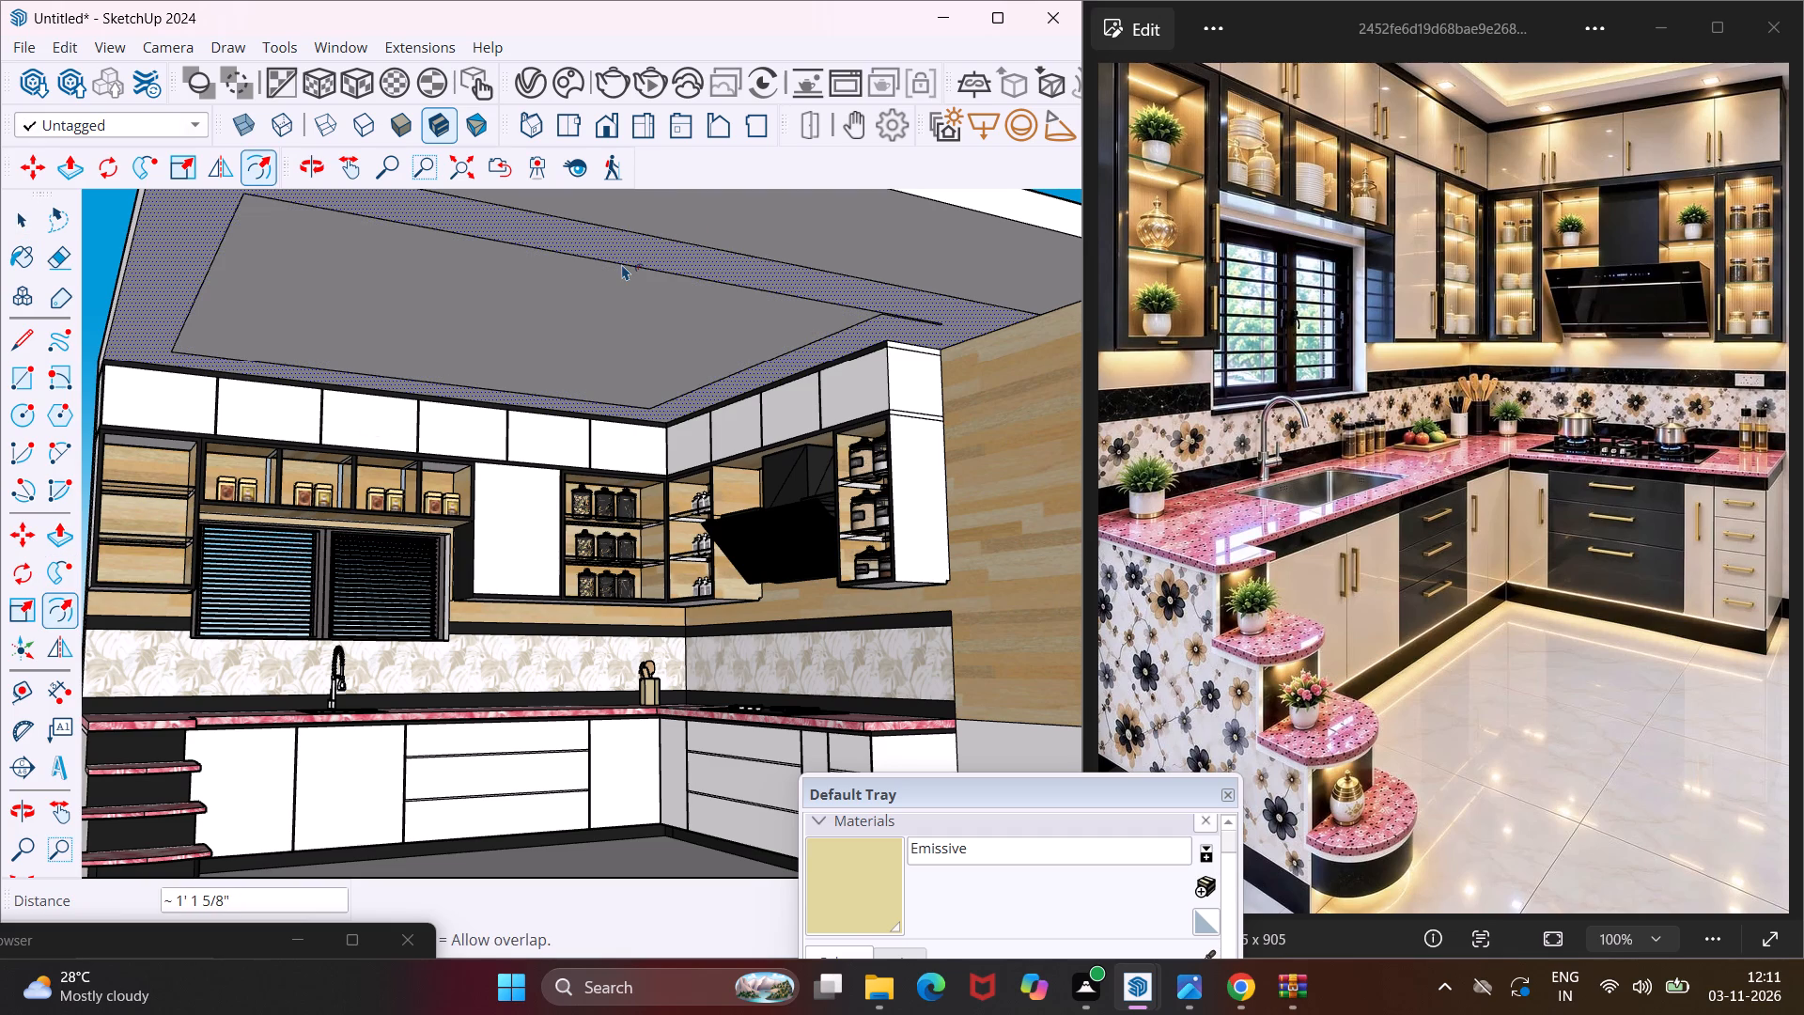
key("ctrl+z")
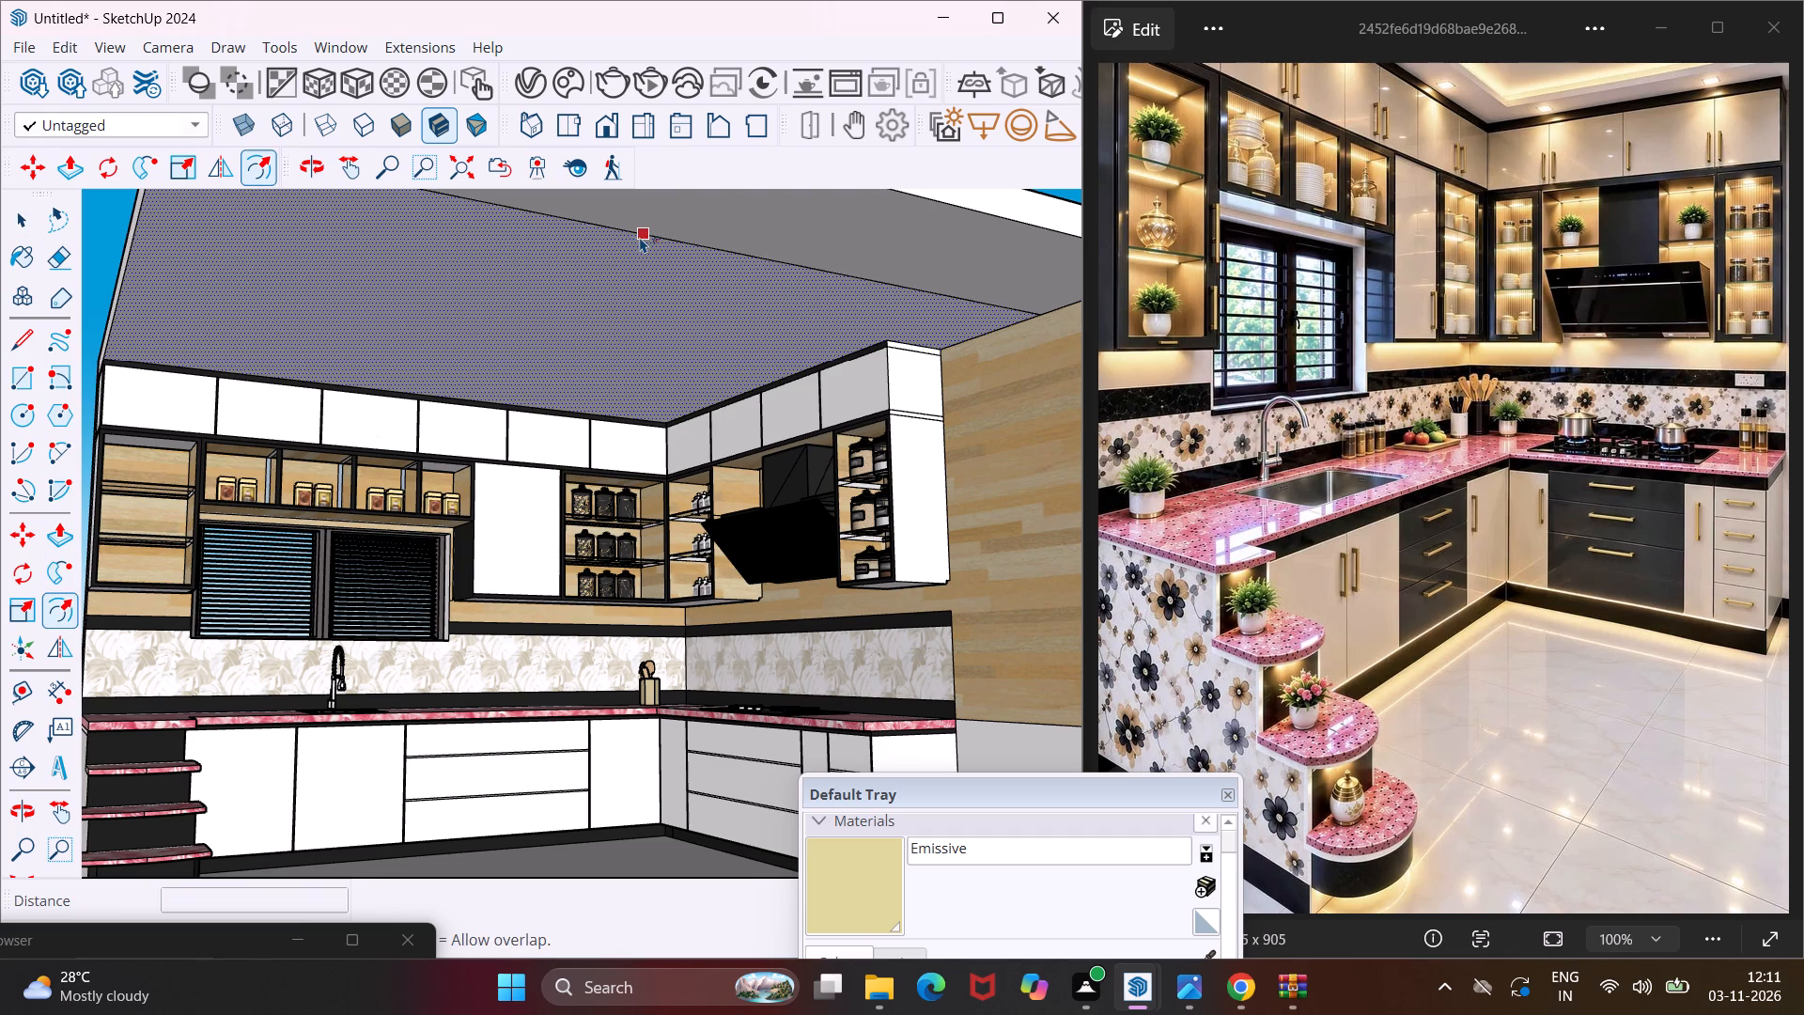
left_click(641, 237)
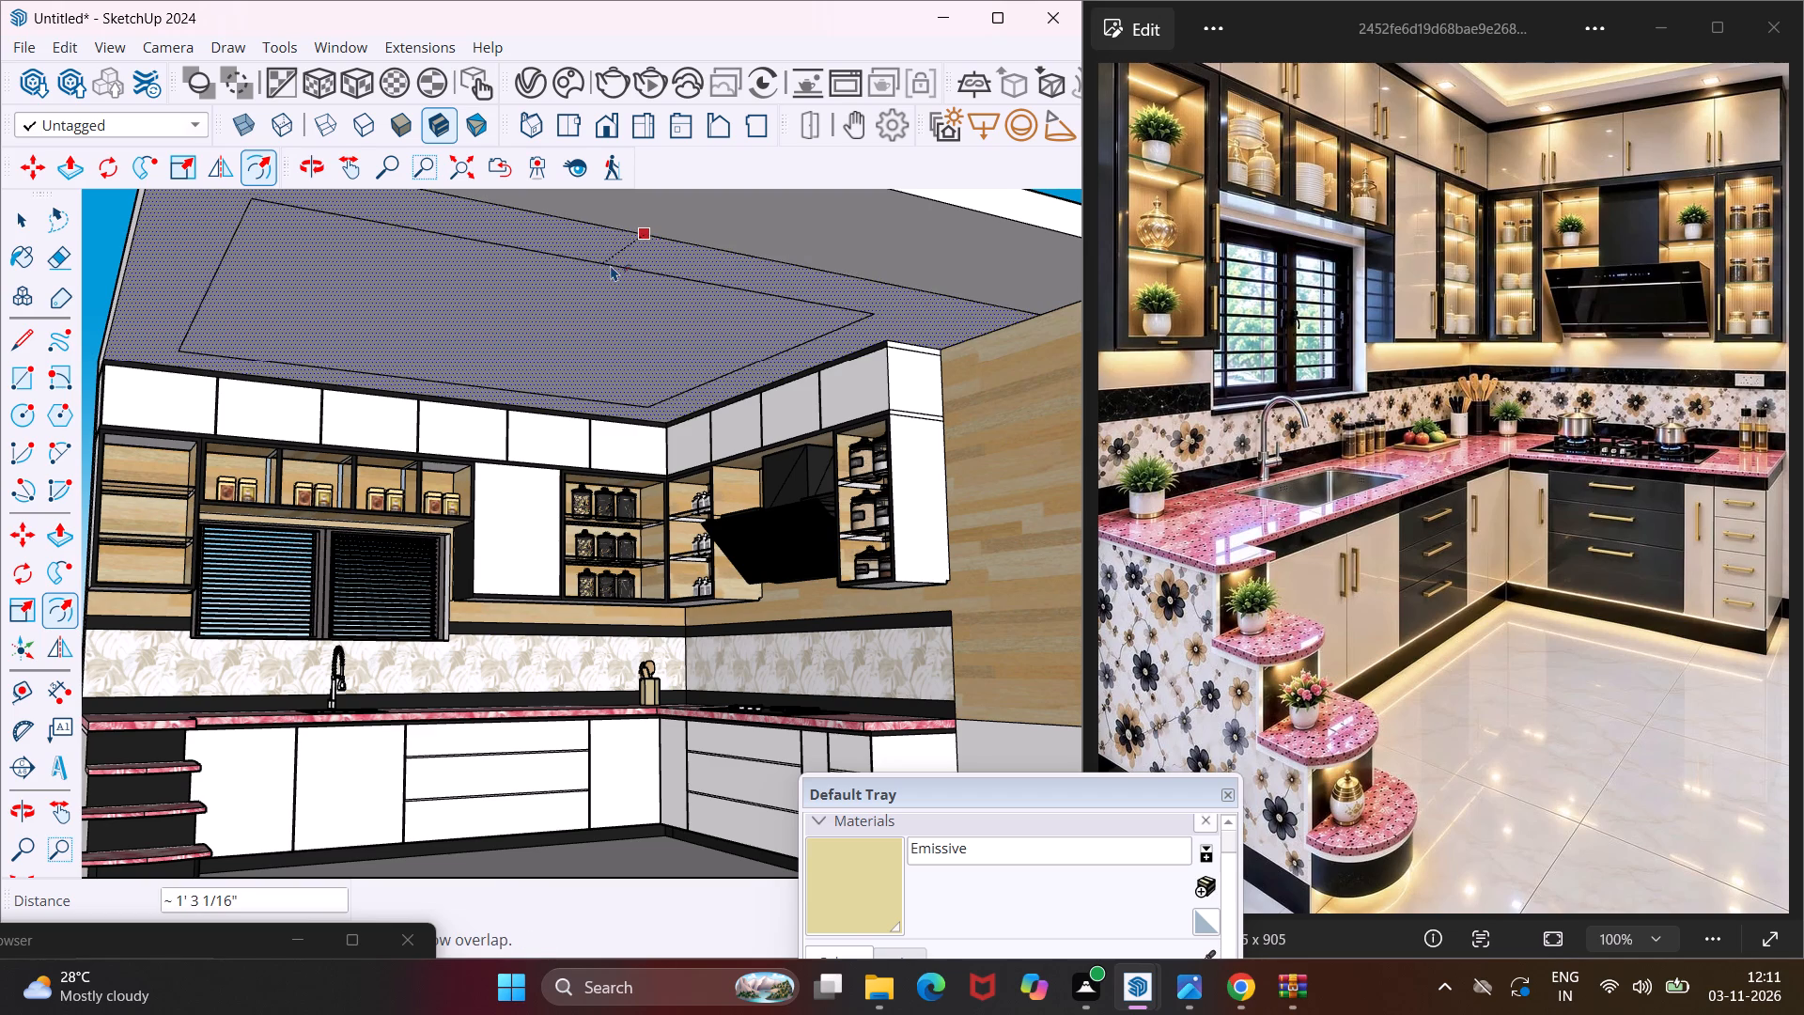
left_click(611, 265)
key("Escape")
key("space")
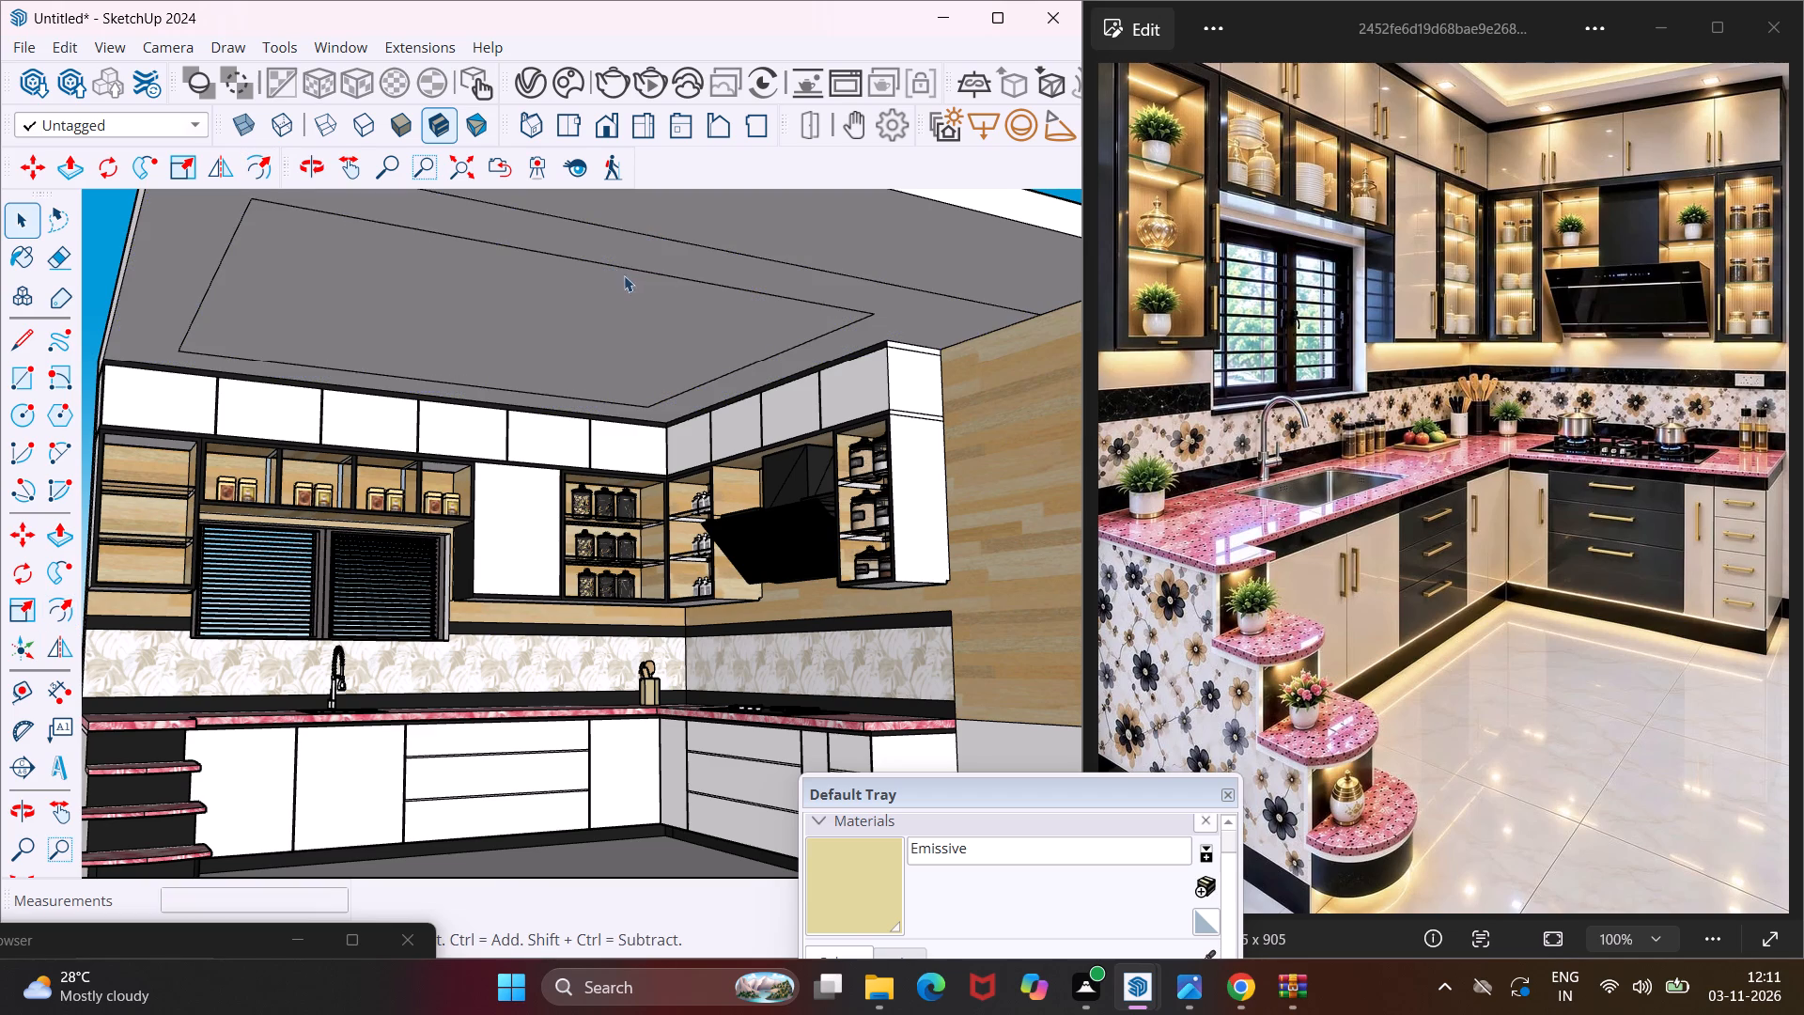
Push/Pull the inset panel upward into the ceiling slab by 4" to form a recess.
scroll(688, 291, "up", 8)
middle_click_drag(697, 305, 807, 286)
scroll(737, 296, "up", 1)
left_click(807, 286)
key("p")
left_click(807, 286)
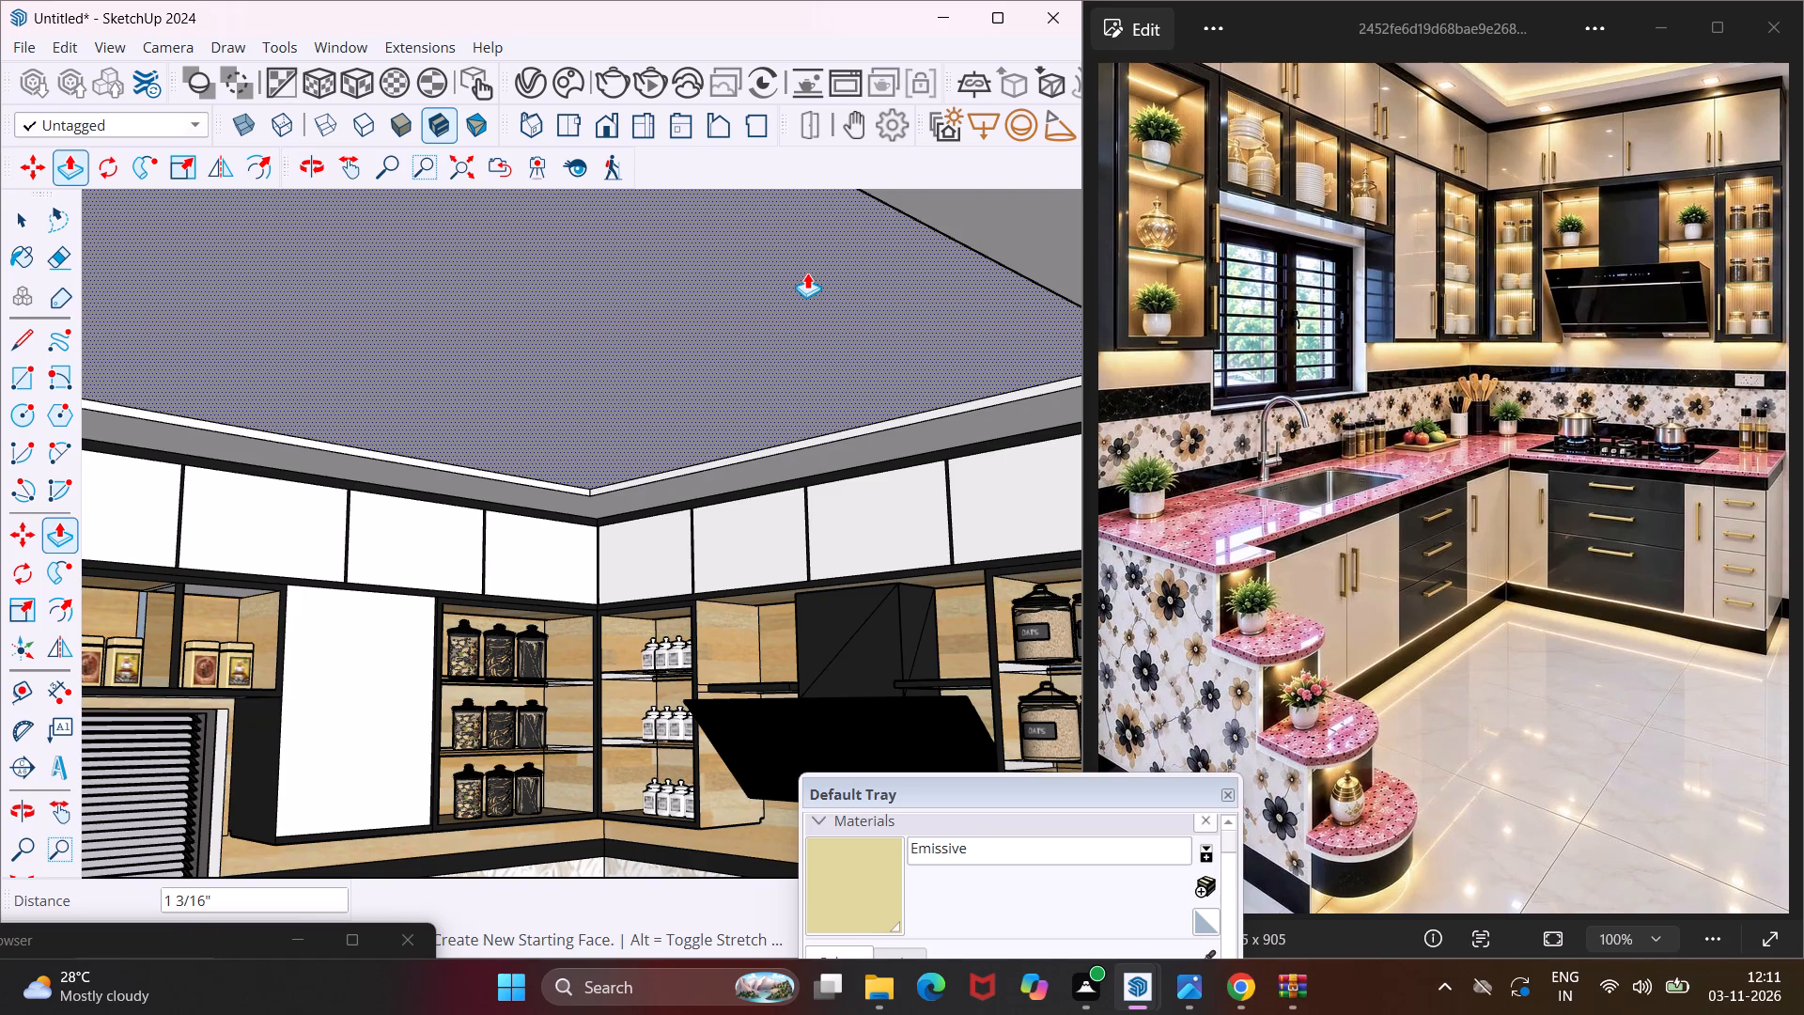
key("4")
key("shift+quotedbl")
key("Return")
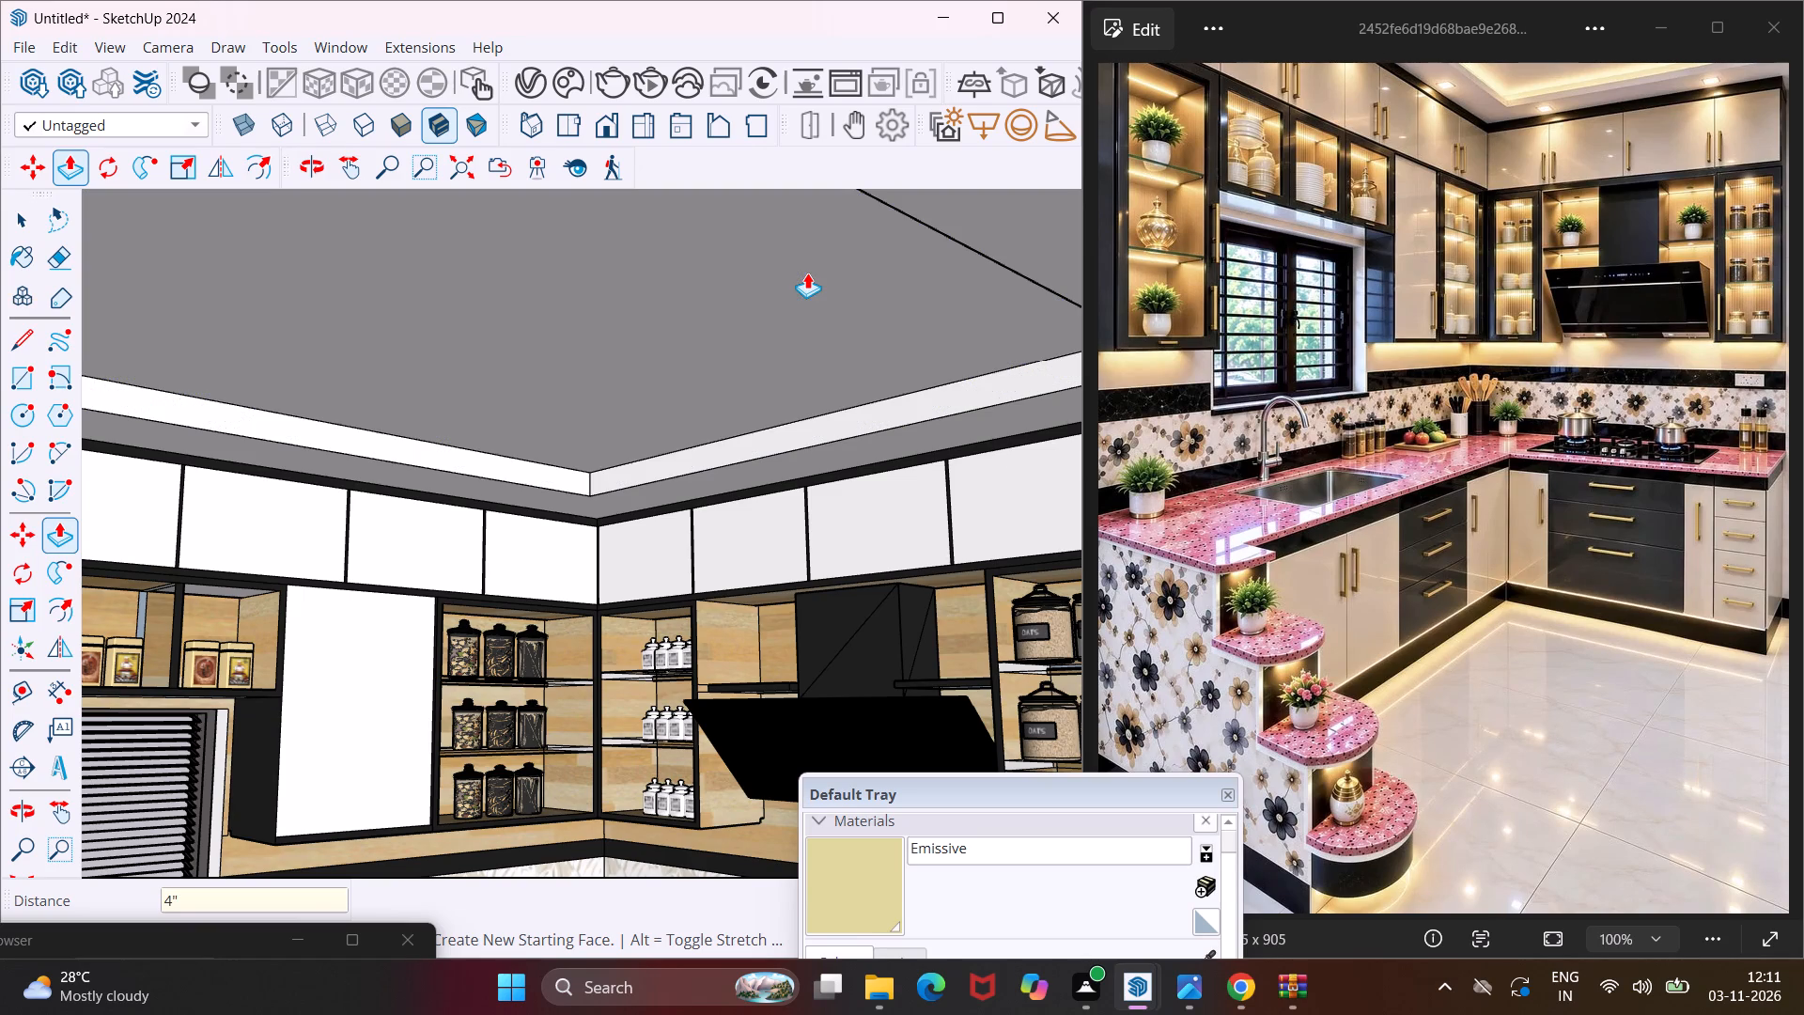
Push/Pull the recessed ceiling panel by a further 3" as a new starting face, keeping a dividing edge around the recess sides.
scroll(807, 273, "down", 5)
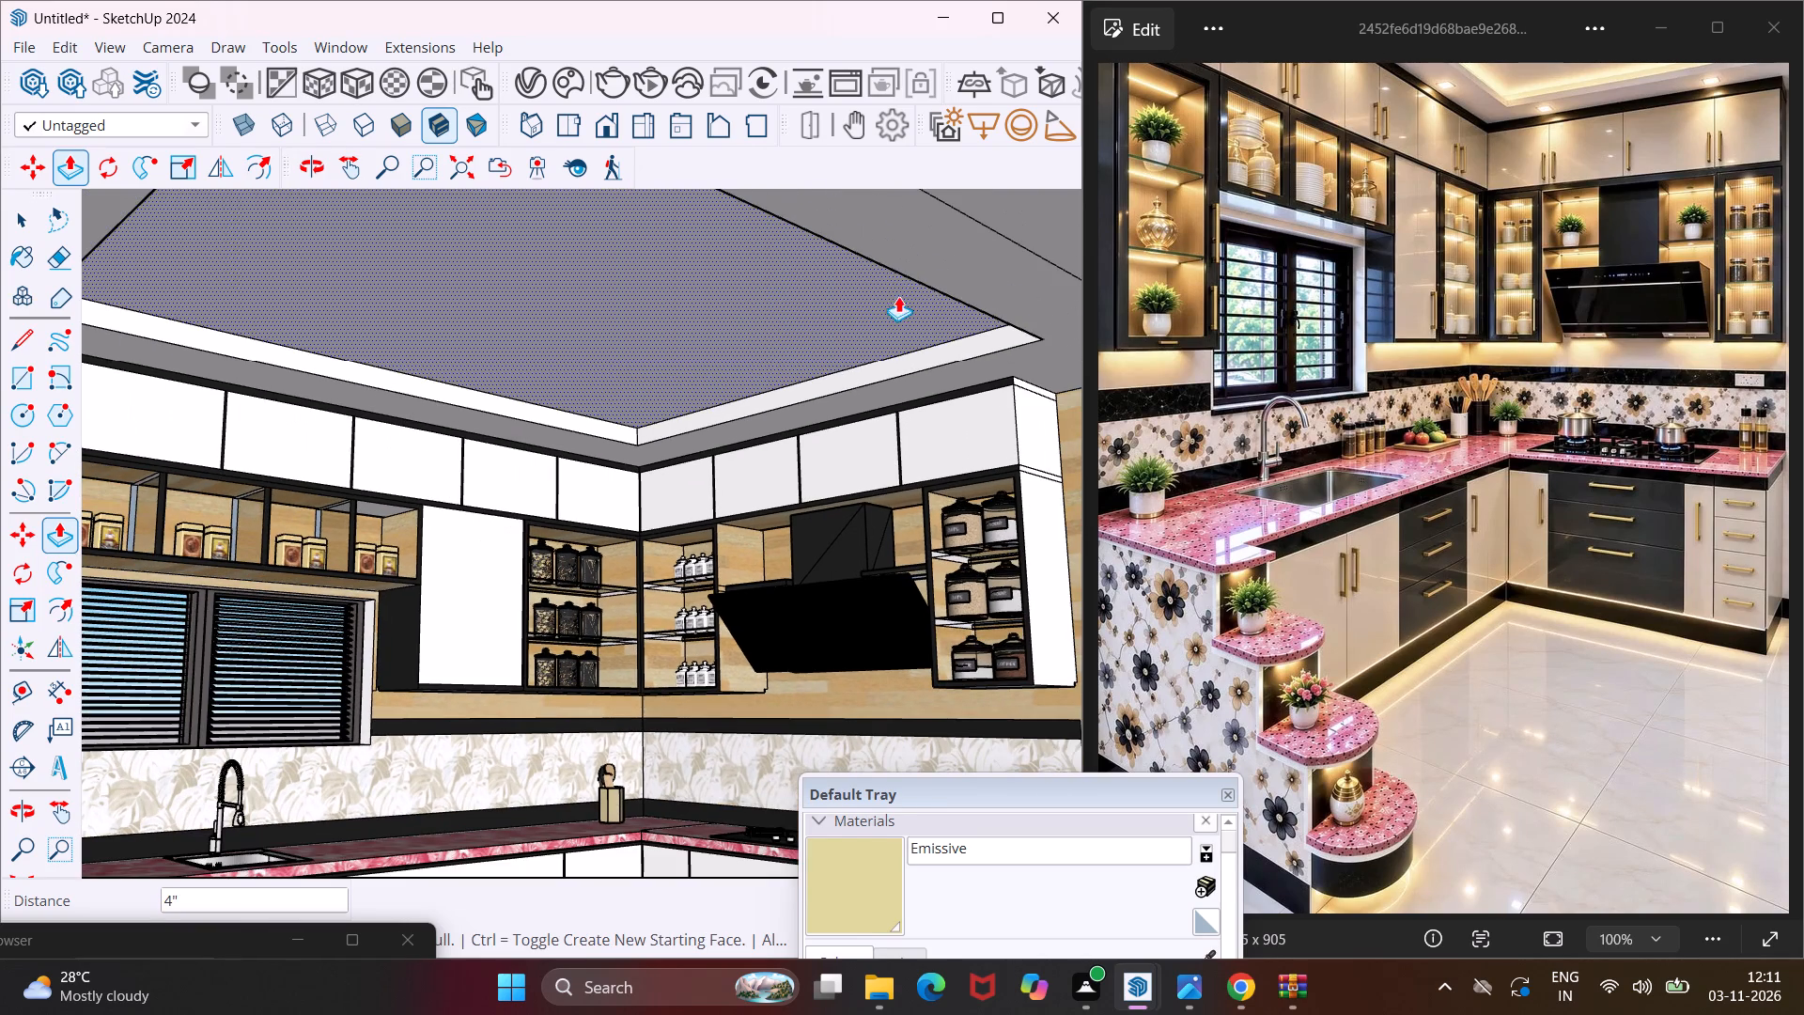
left_click(930, 265)
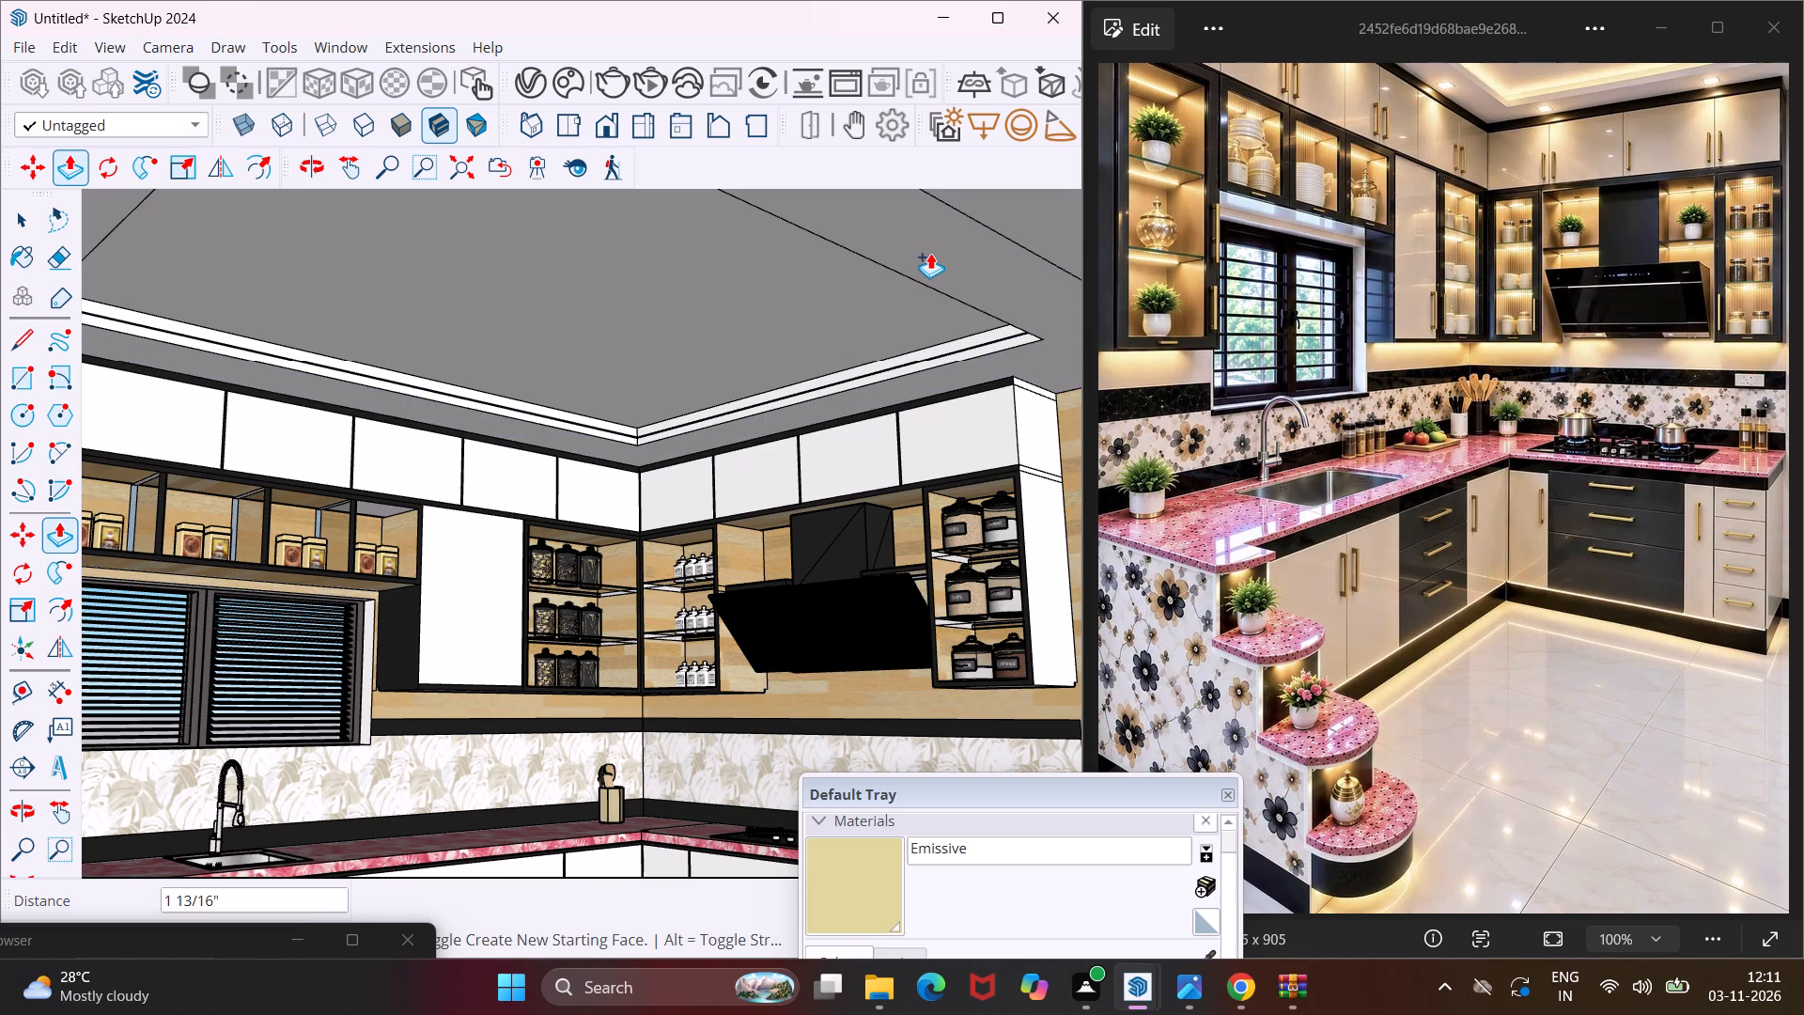
type("3\"")
key("Return")
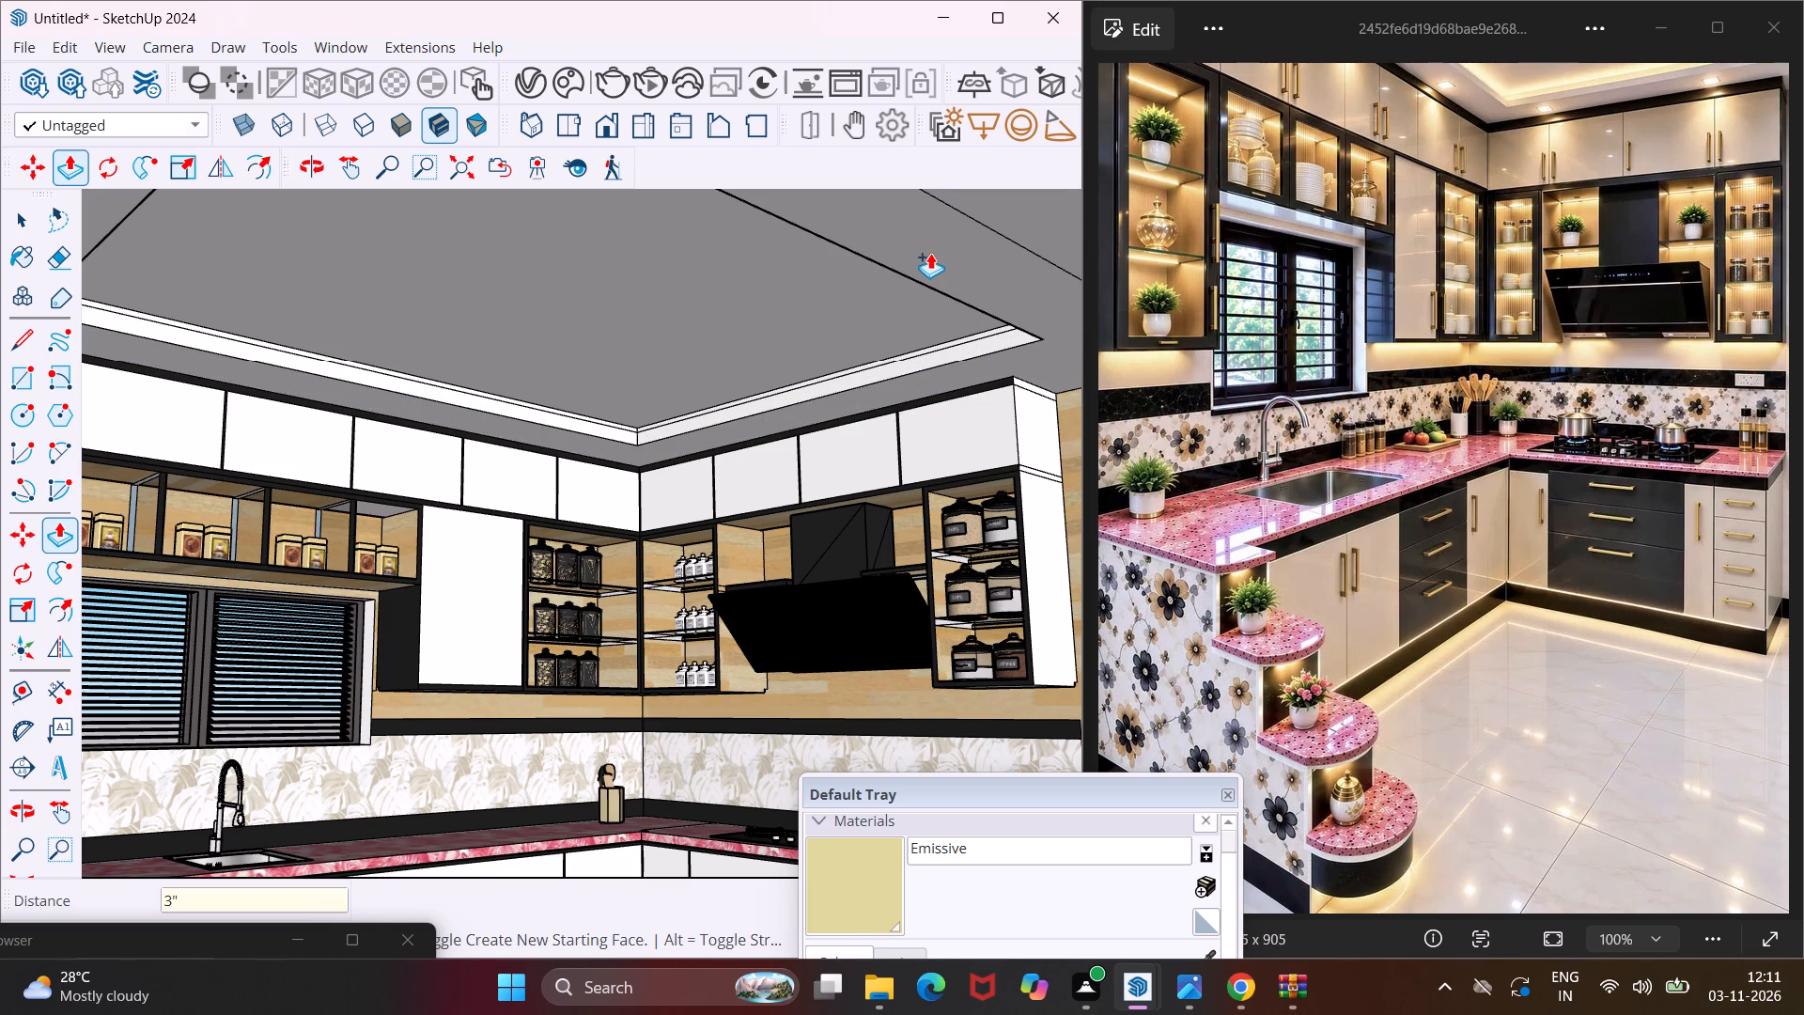
Paint the upper band of the ceiling recess Emissive along the window side and the hob side.
left_click(870, 886)
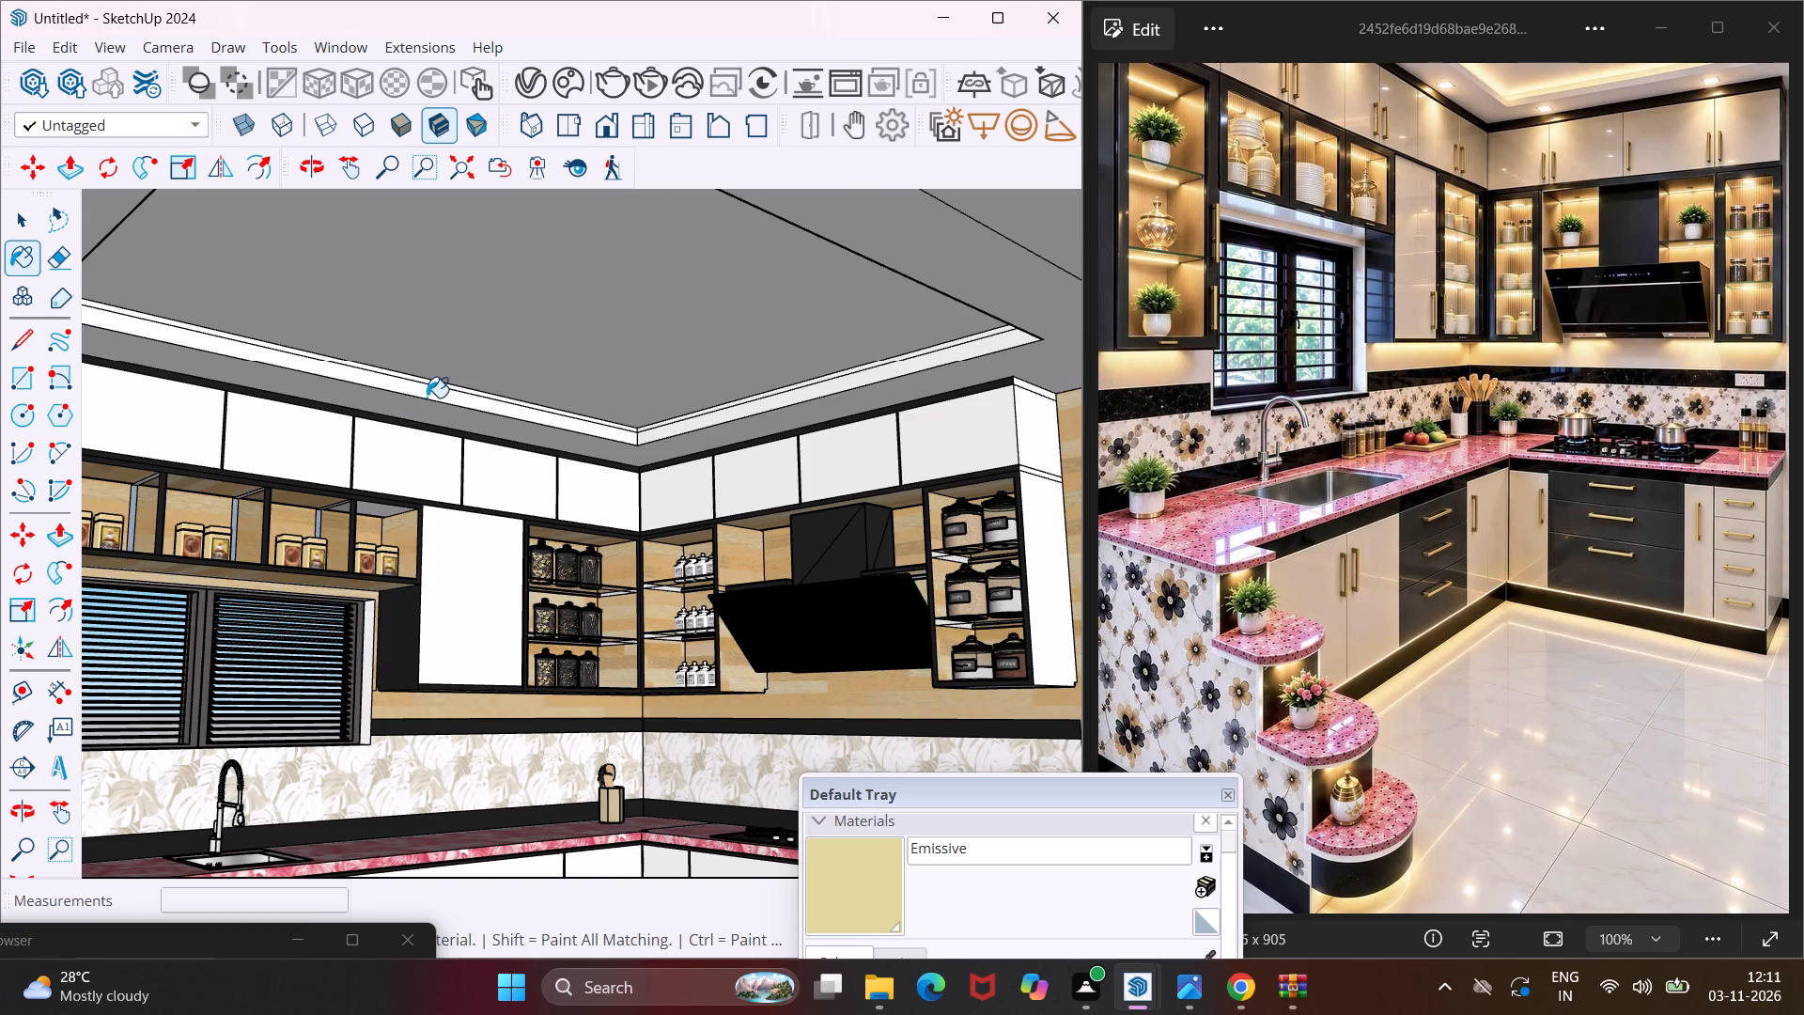
scroll(442, 398, "up", 4)
middle_click_drag(658, 436, 666, 451)
scroll(702, 434, "up", 17)
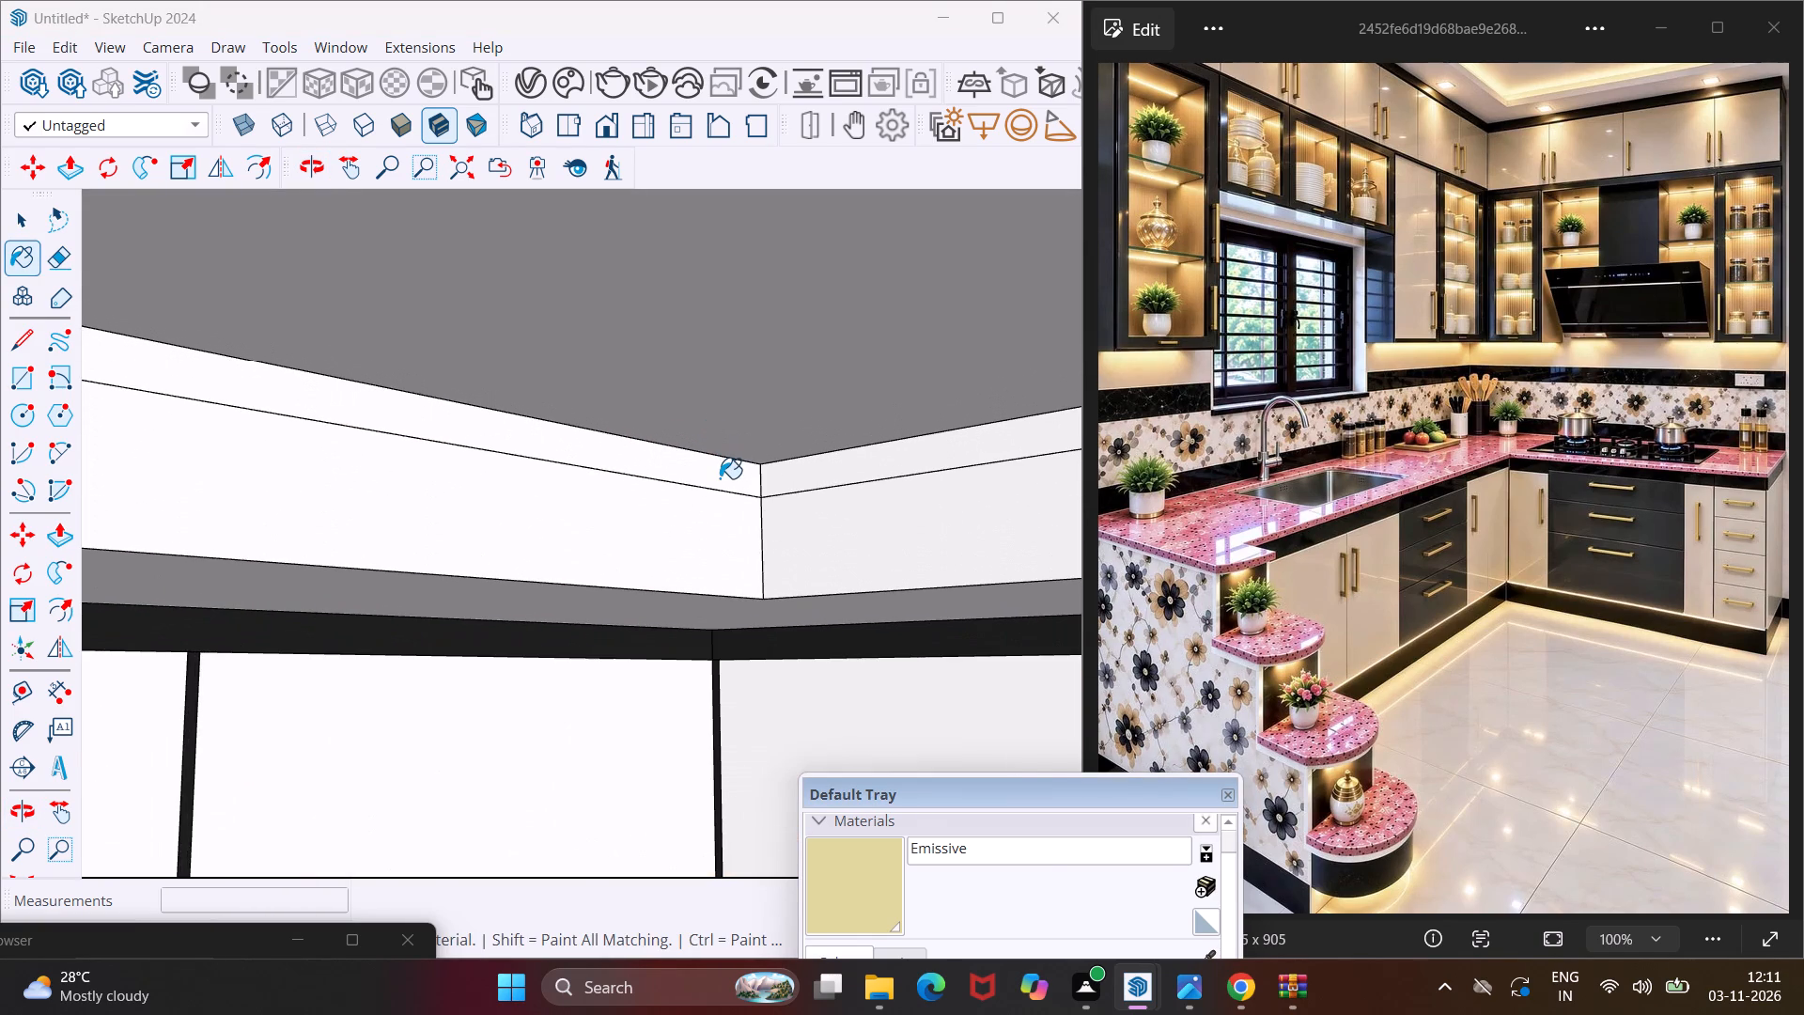
left_click(720, 478)
left_click(799, 486)
Paint the recess's upper band Emissive along the open front side, opposite the window wall.
scroll(470, 467, "down", 9)
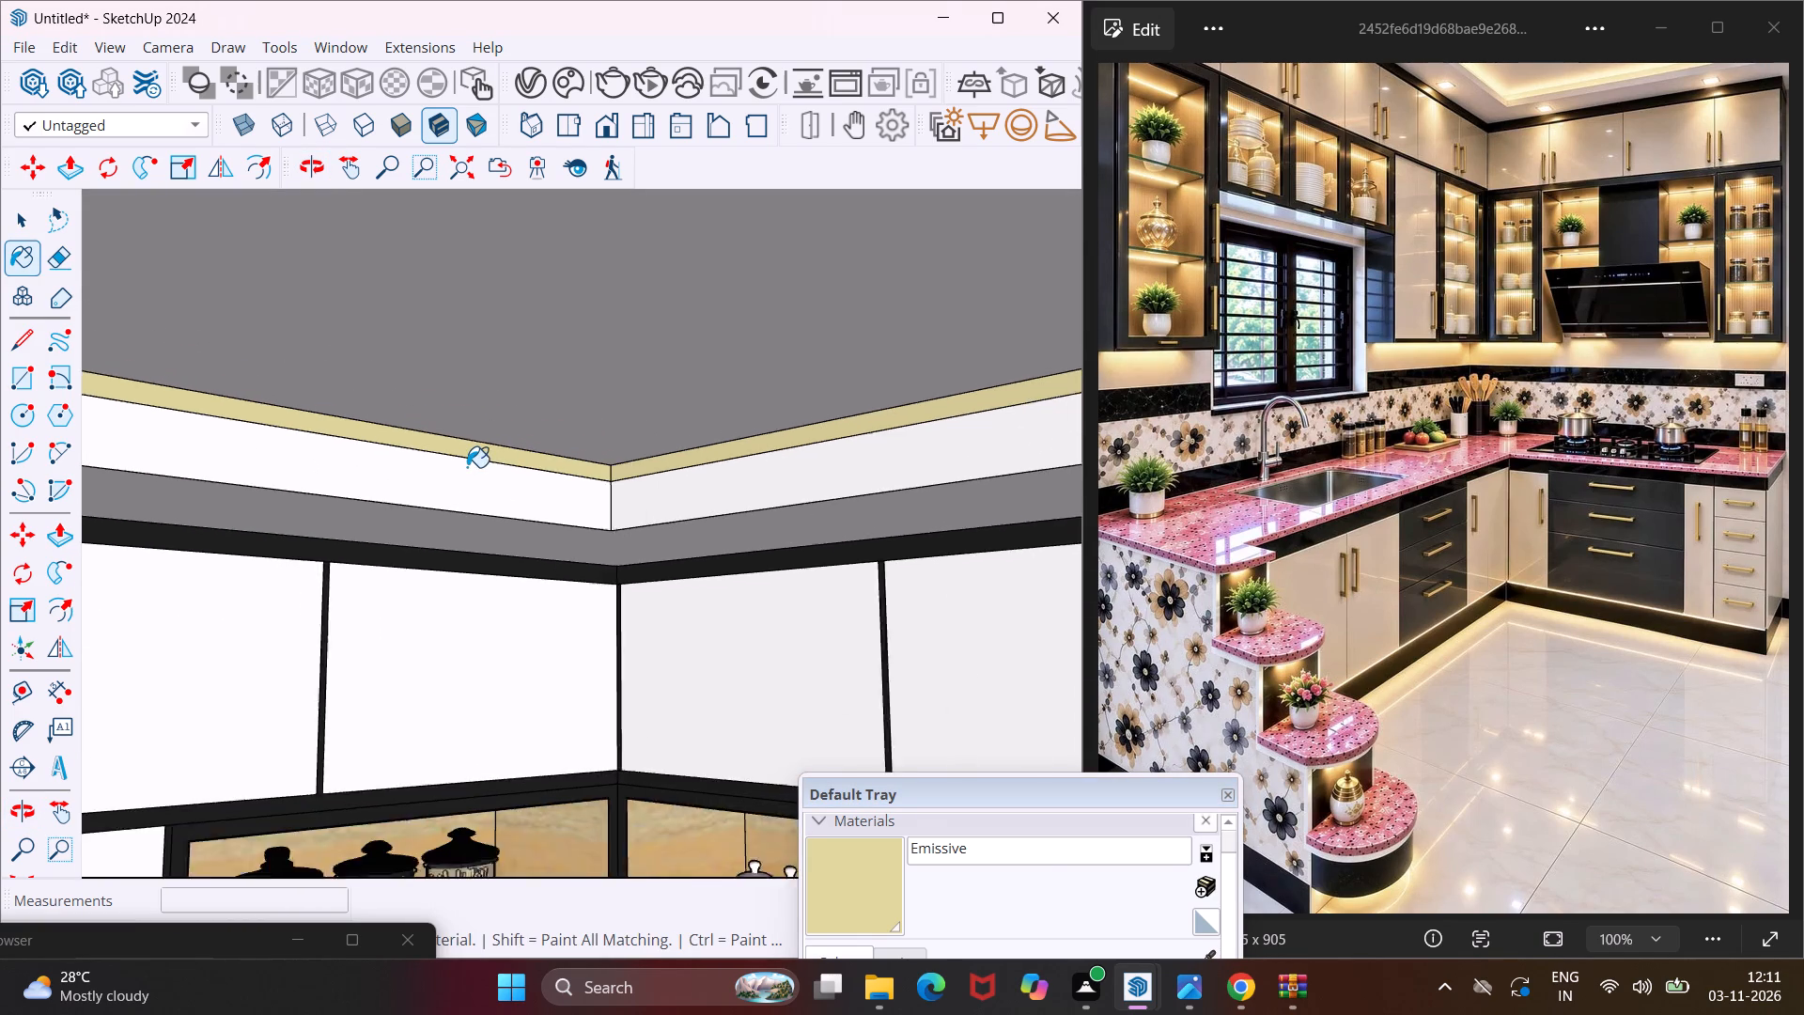
scroll(467, 467, "down", 16)
middle_click_drag(497, 458, 603, 457)
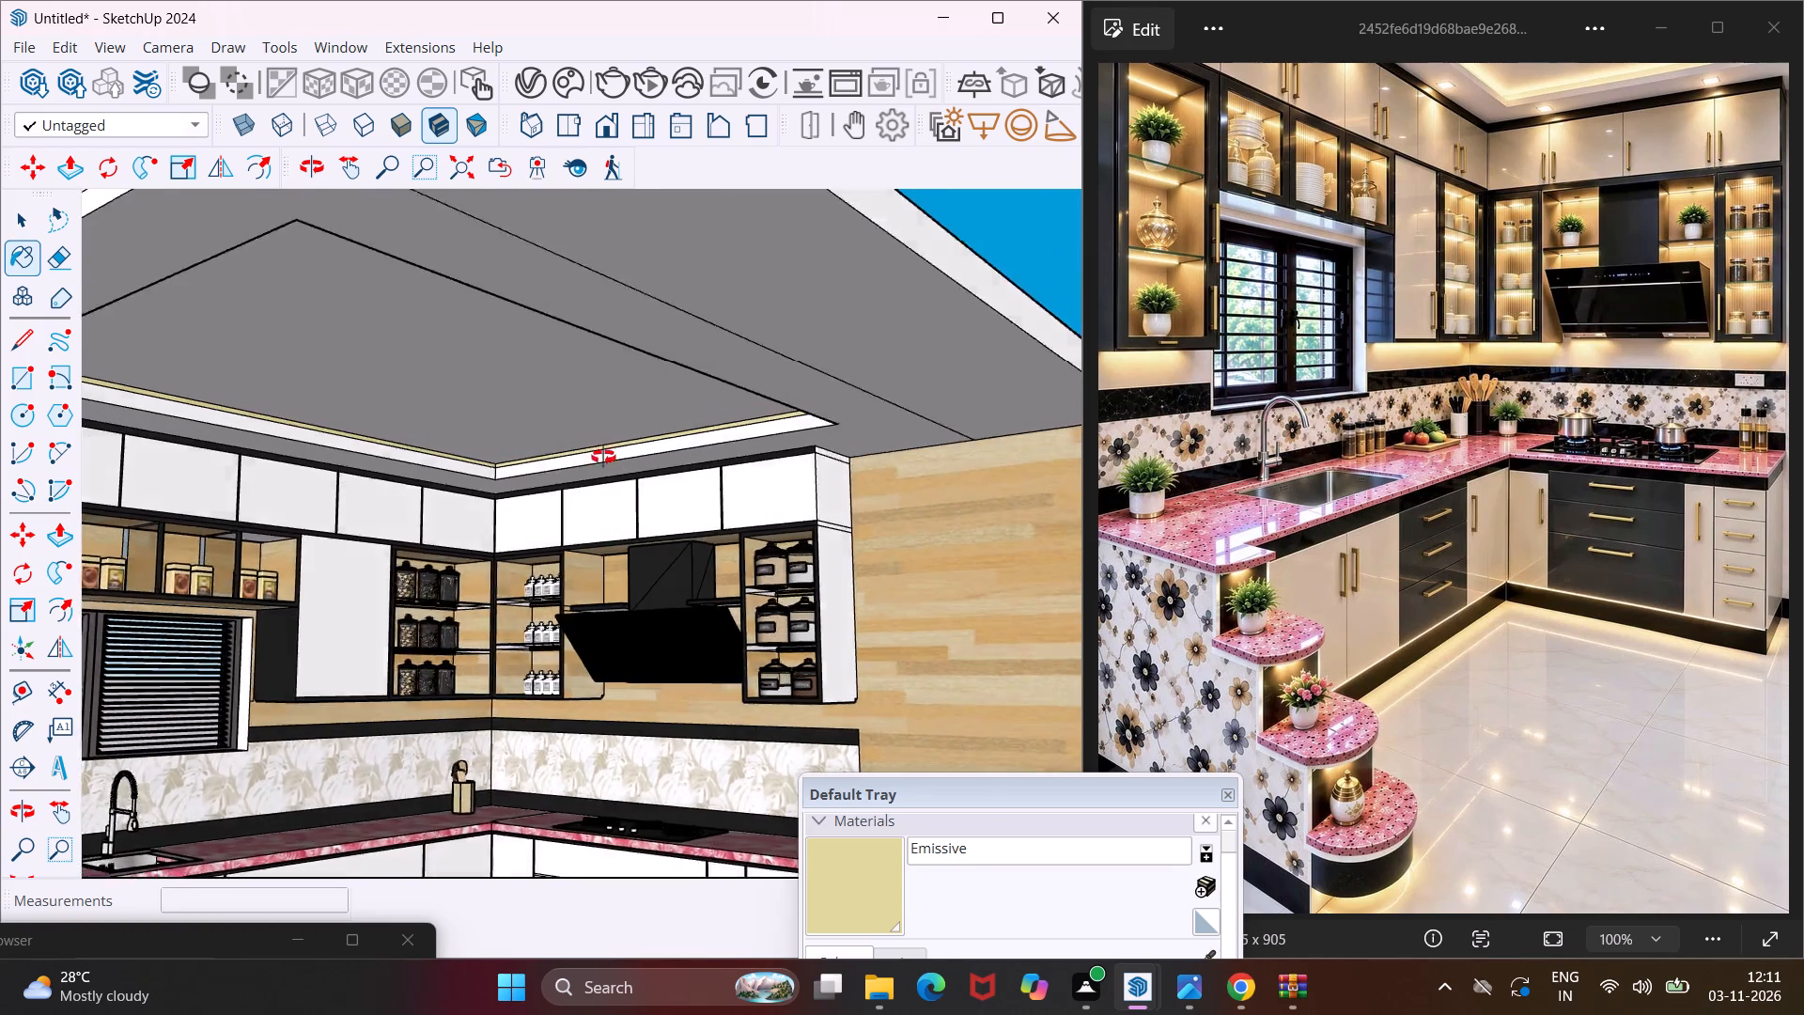
middle_click_drag(603, 457, 853, 495)
scroll(920, 436, "up", 10)
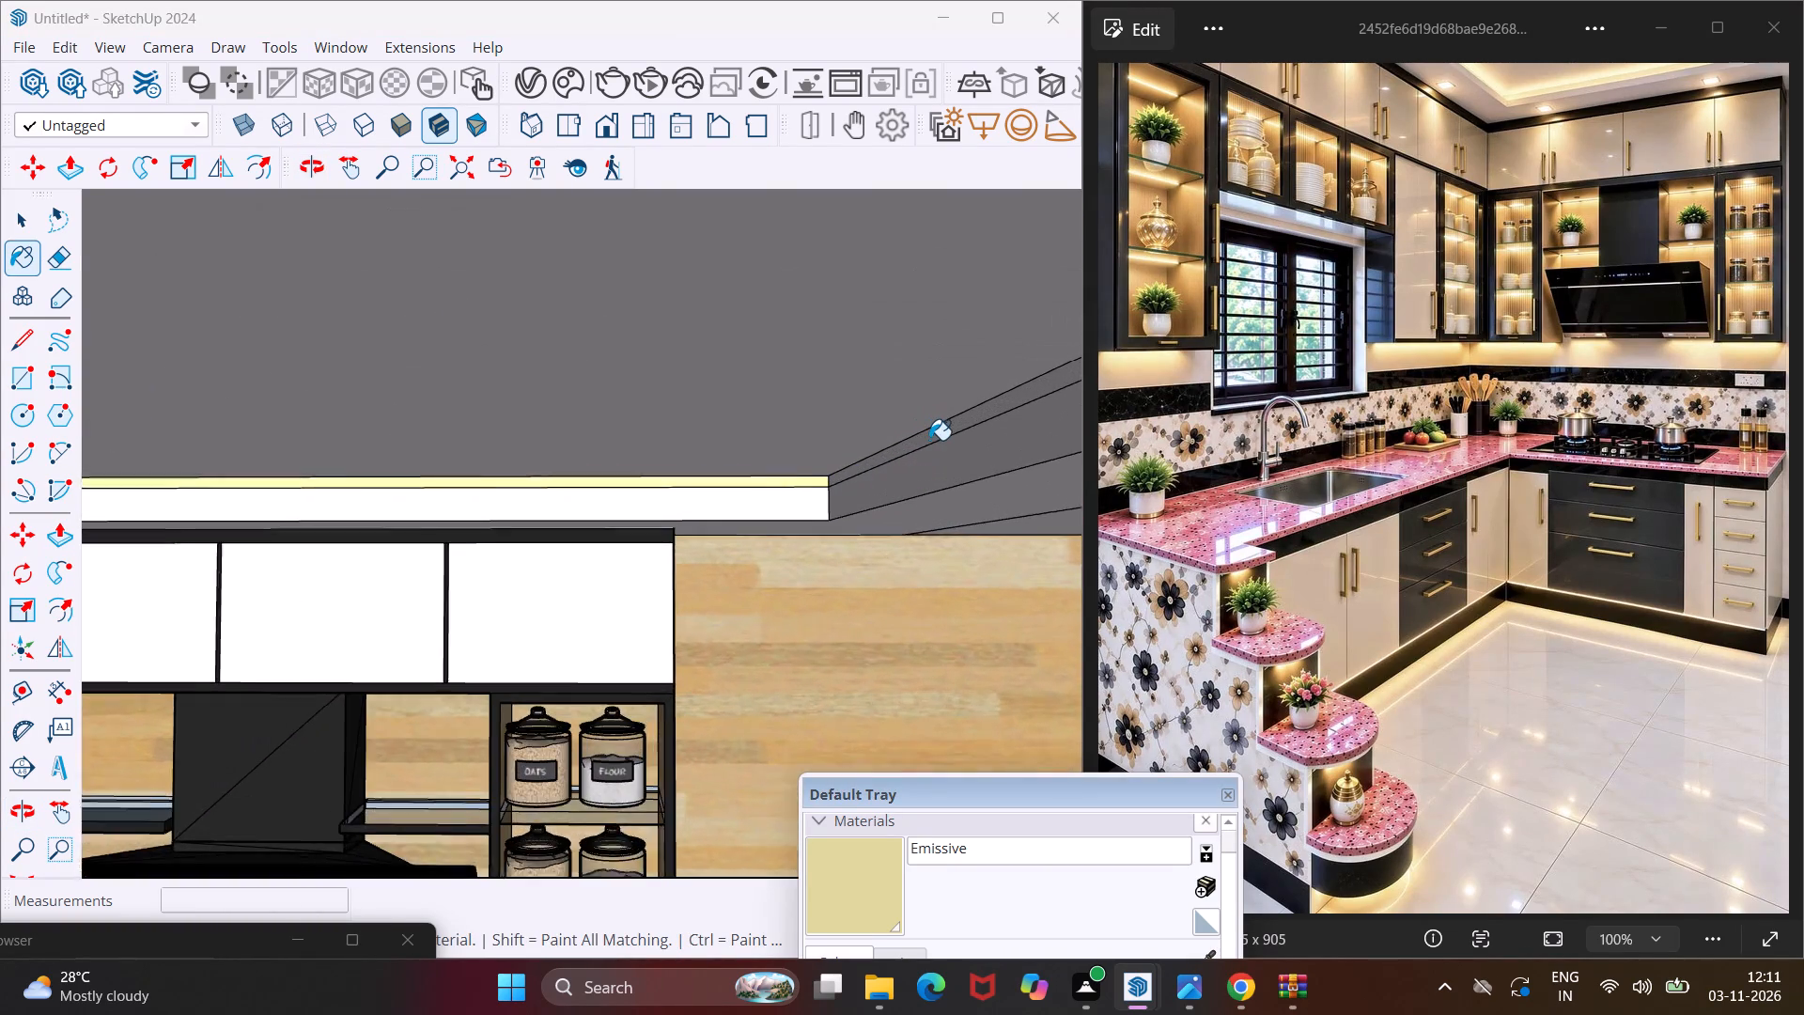
scroll(929, 440, "up", 8)
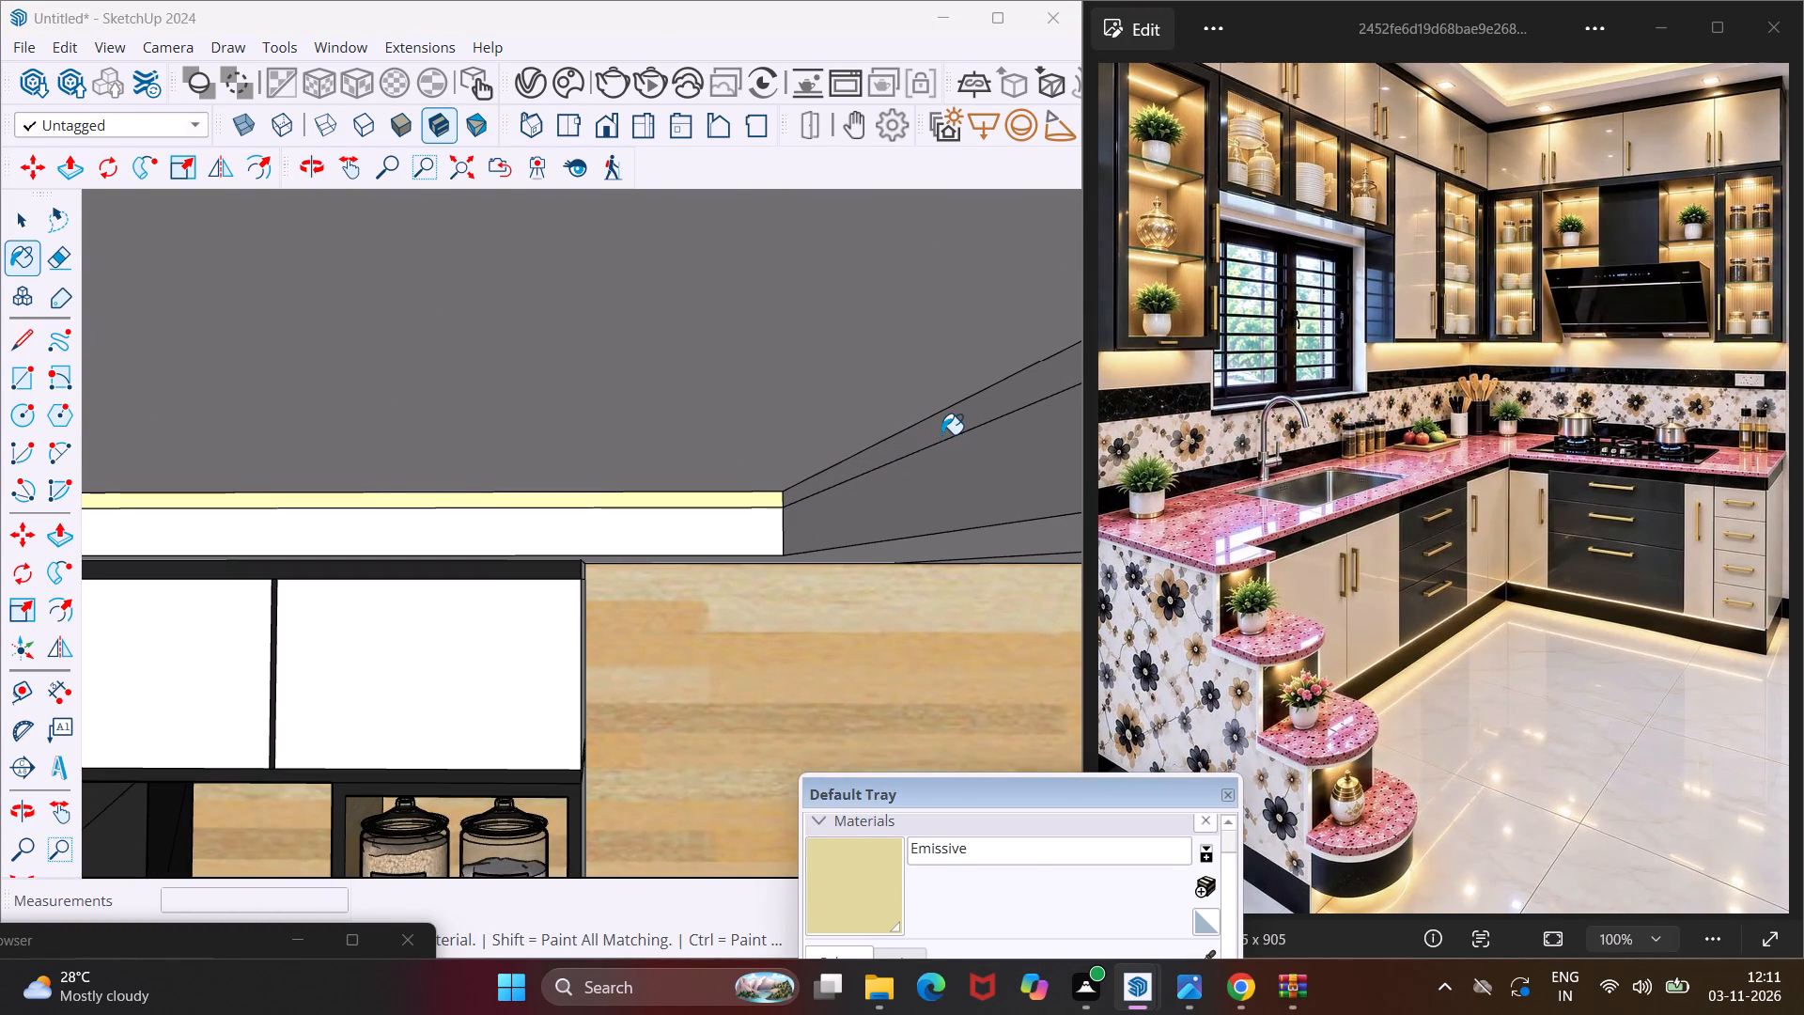
left_click(941, 434)
Paint the recess's remaining upper band Emissive at the end opposite the hob wall.
scroll(578, 505, "down", 1)
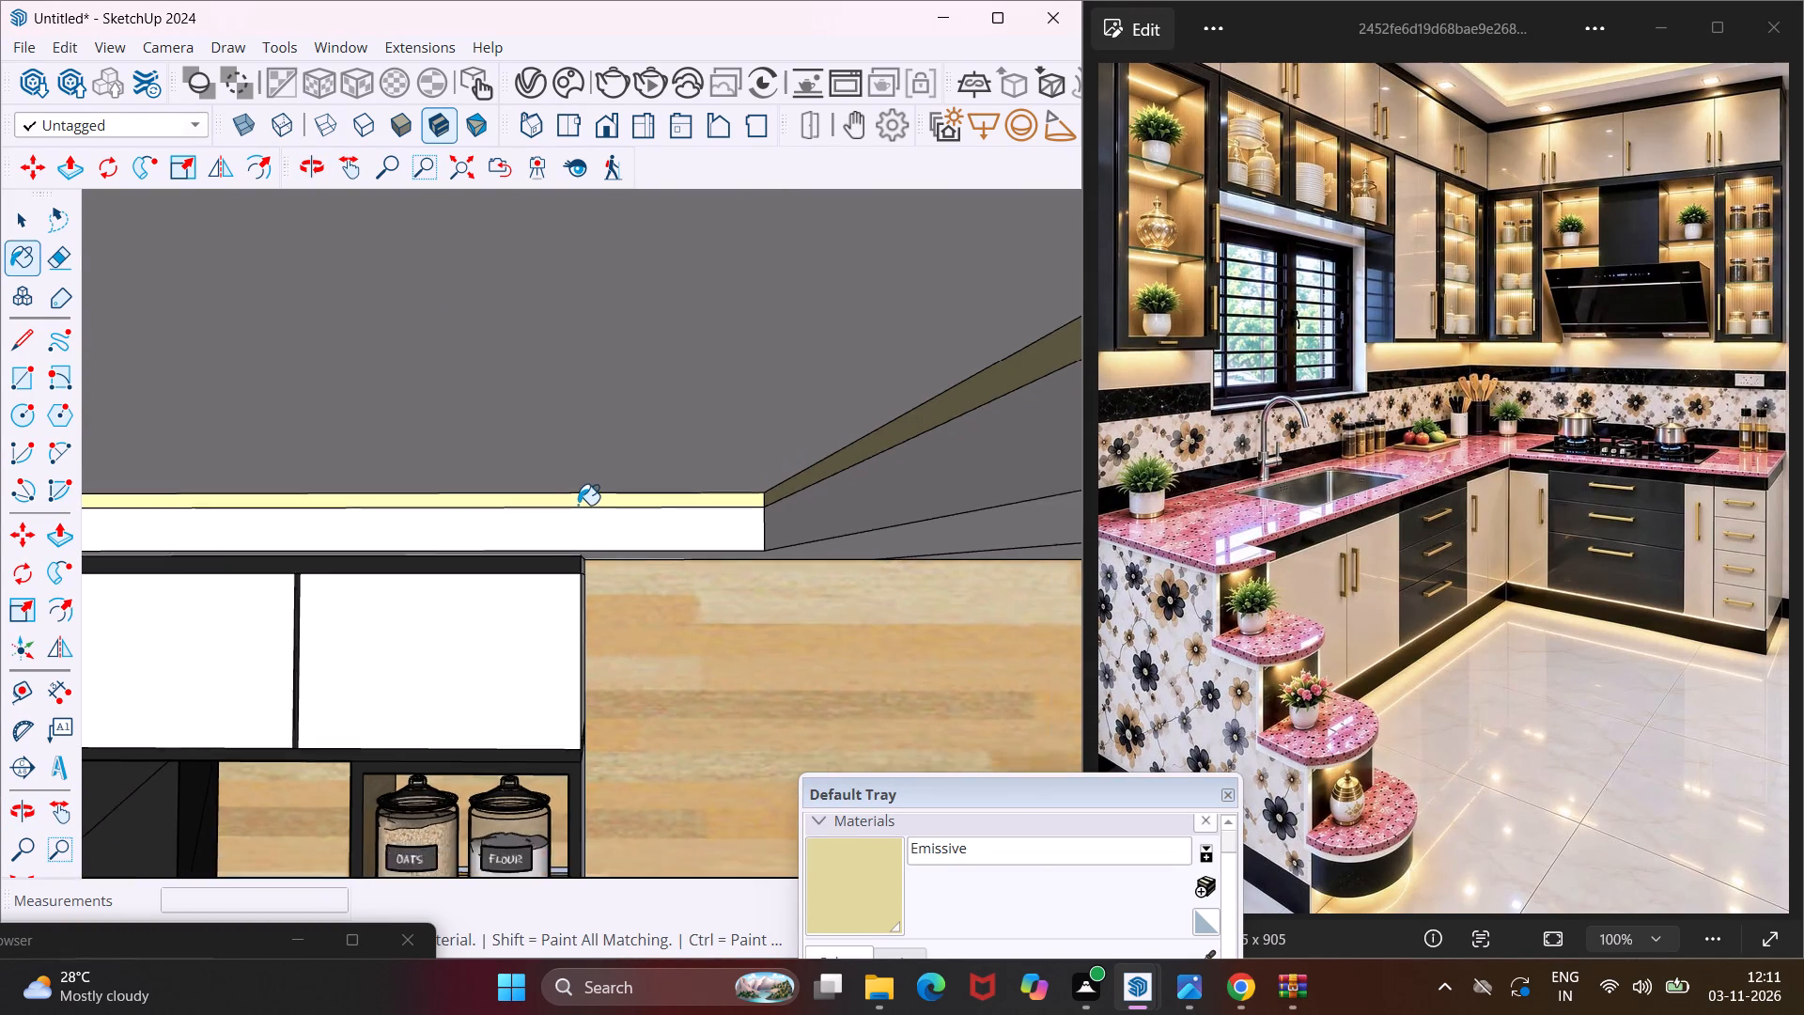
scroll(578, 505, "down", 15)
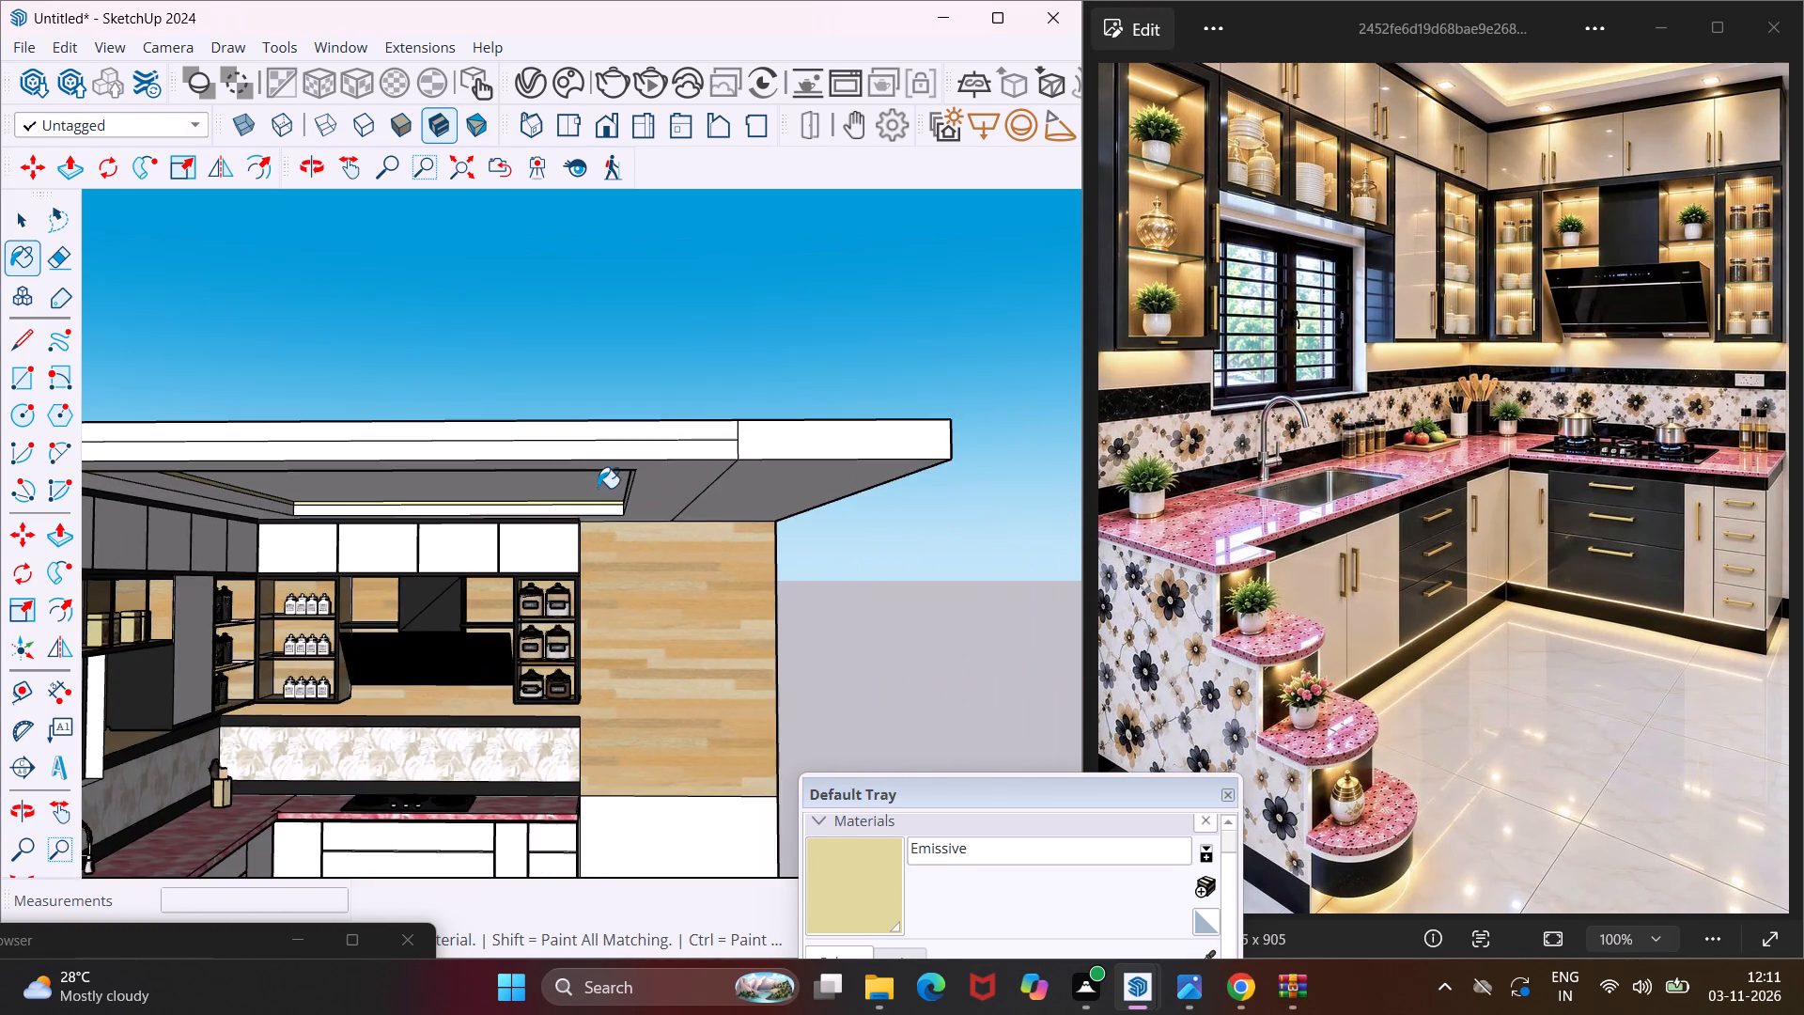
scroll(598, 488, "down", 4)
middle_click_drag(626, 494, 0, 443)
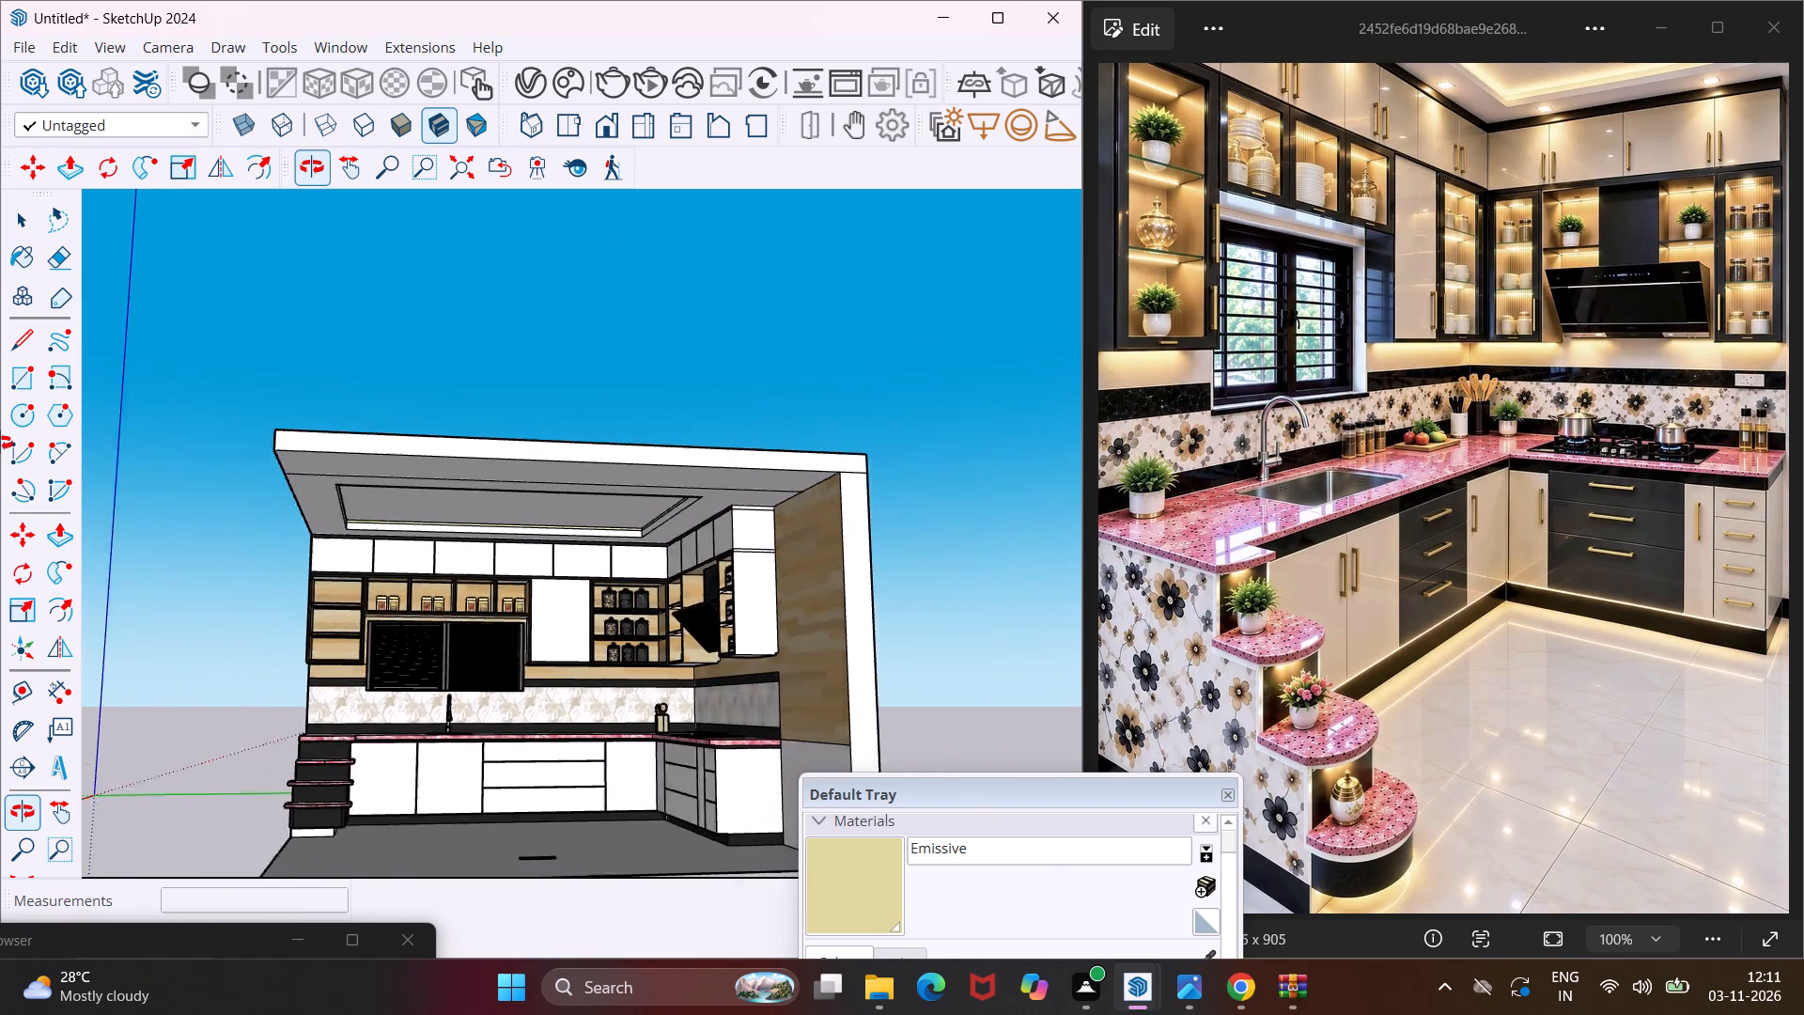
middle_click_drag(0, 443, 0, 440)
scroll(319, 492, "up", 11)
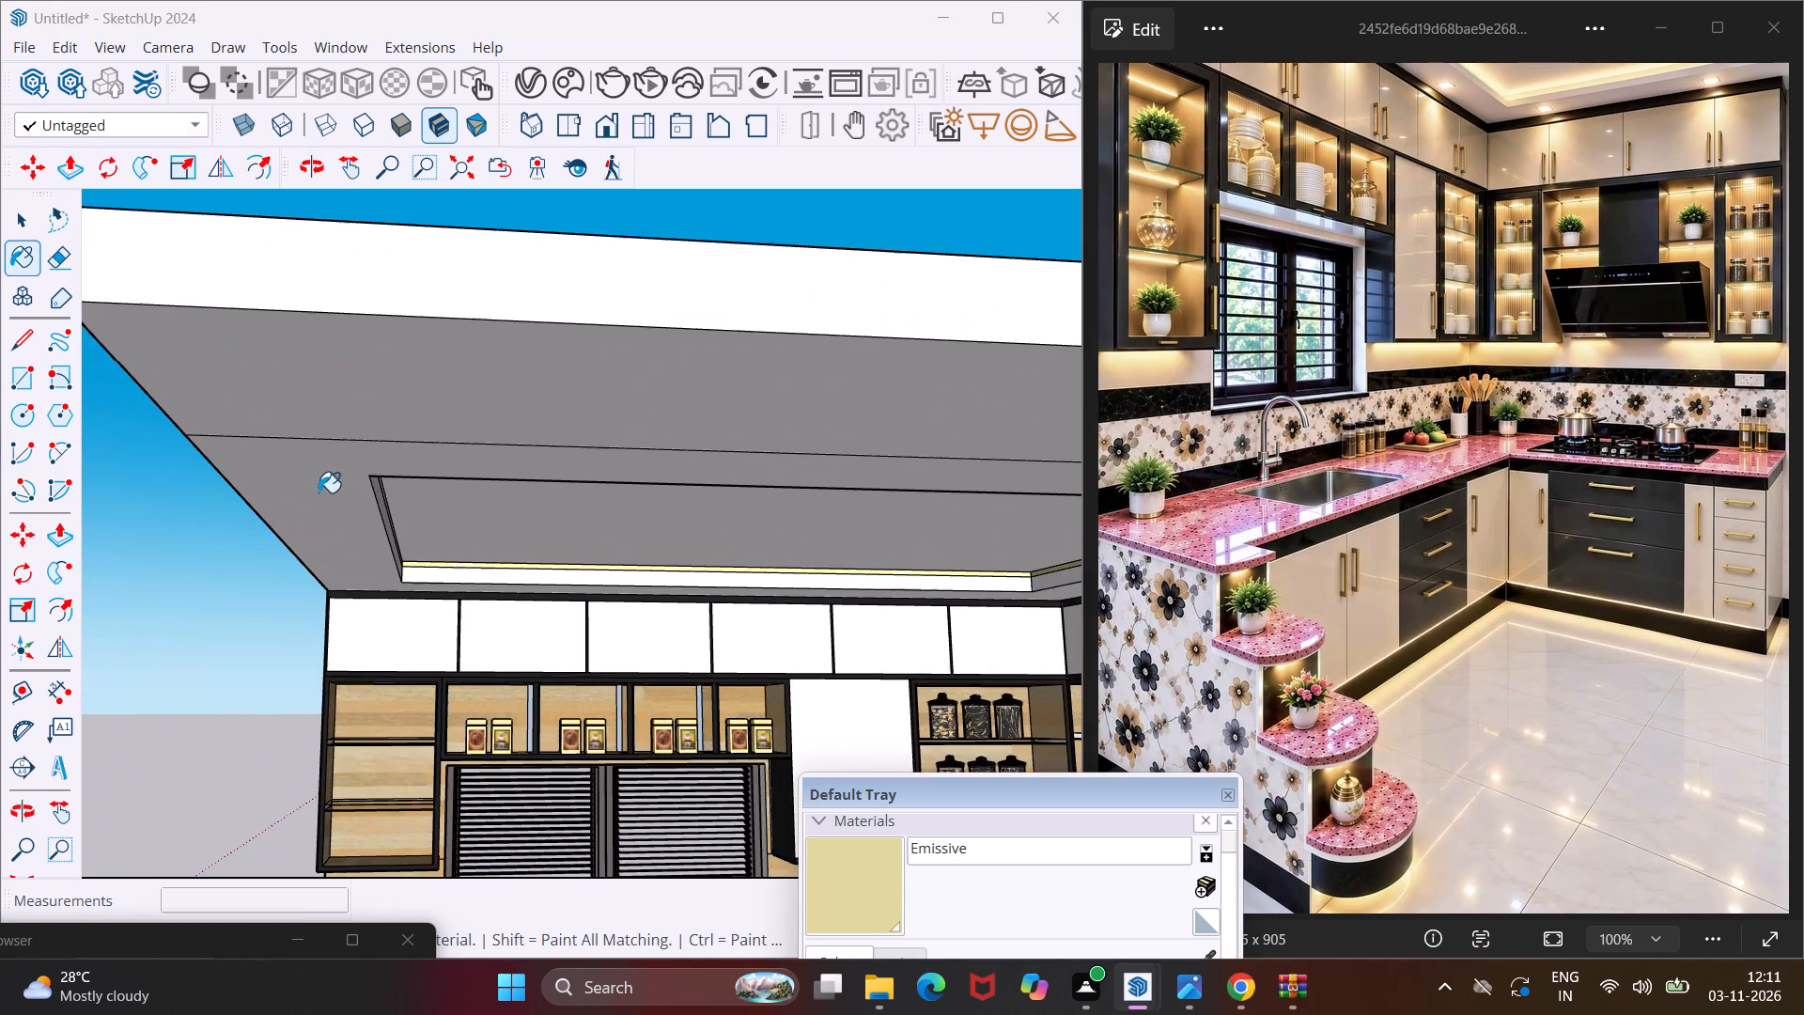
middle_click_drag(426, 521, 334, 491)
scroll(334, 491, "up", 8)
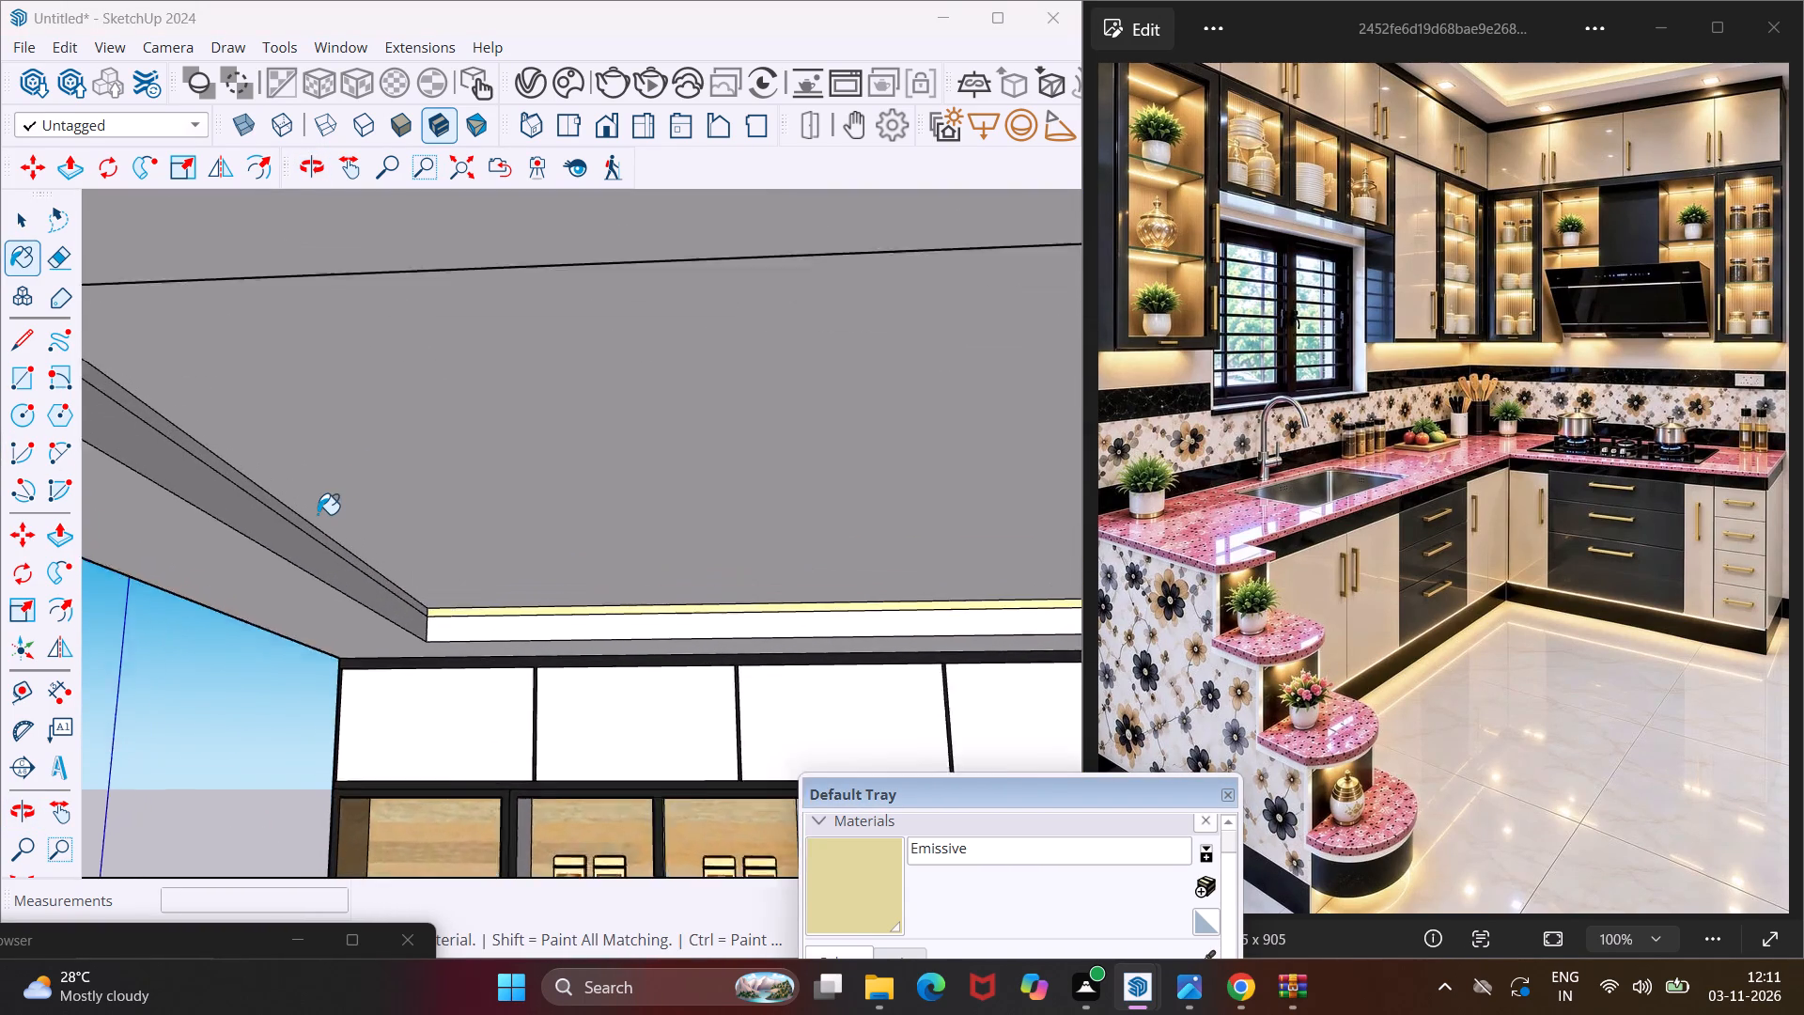
scroll(318, 514, "up", 4)
left_click(302, 539)
scroll(302, 543, "down", 6)
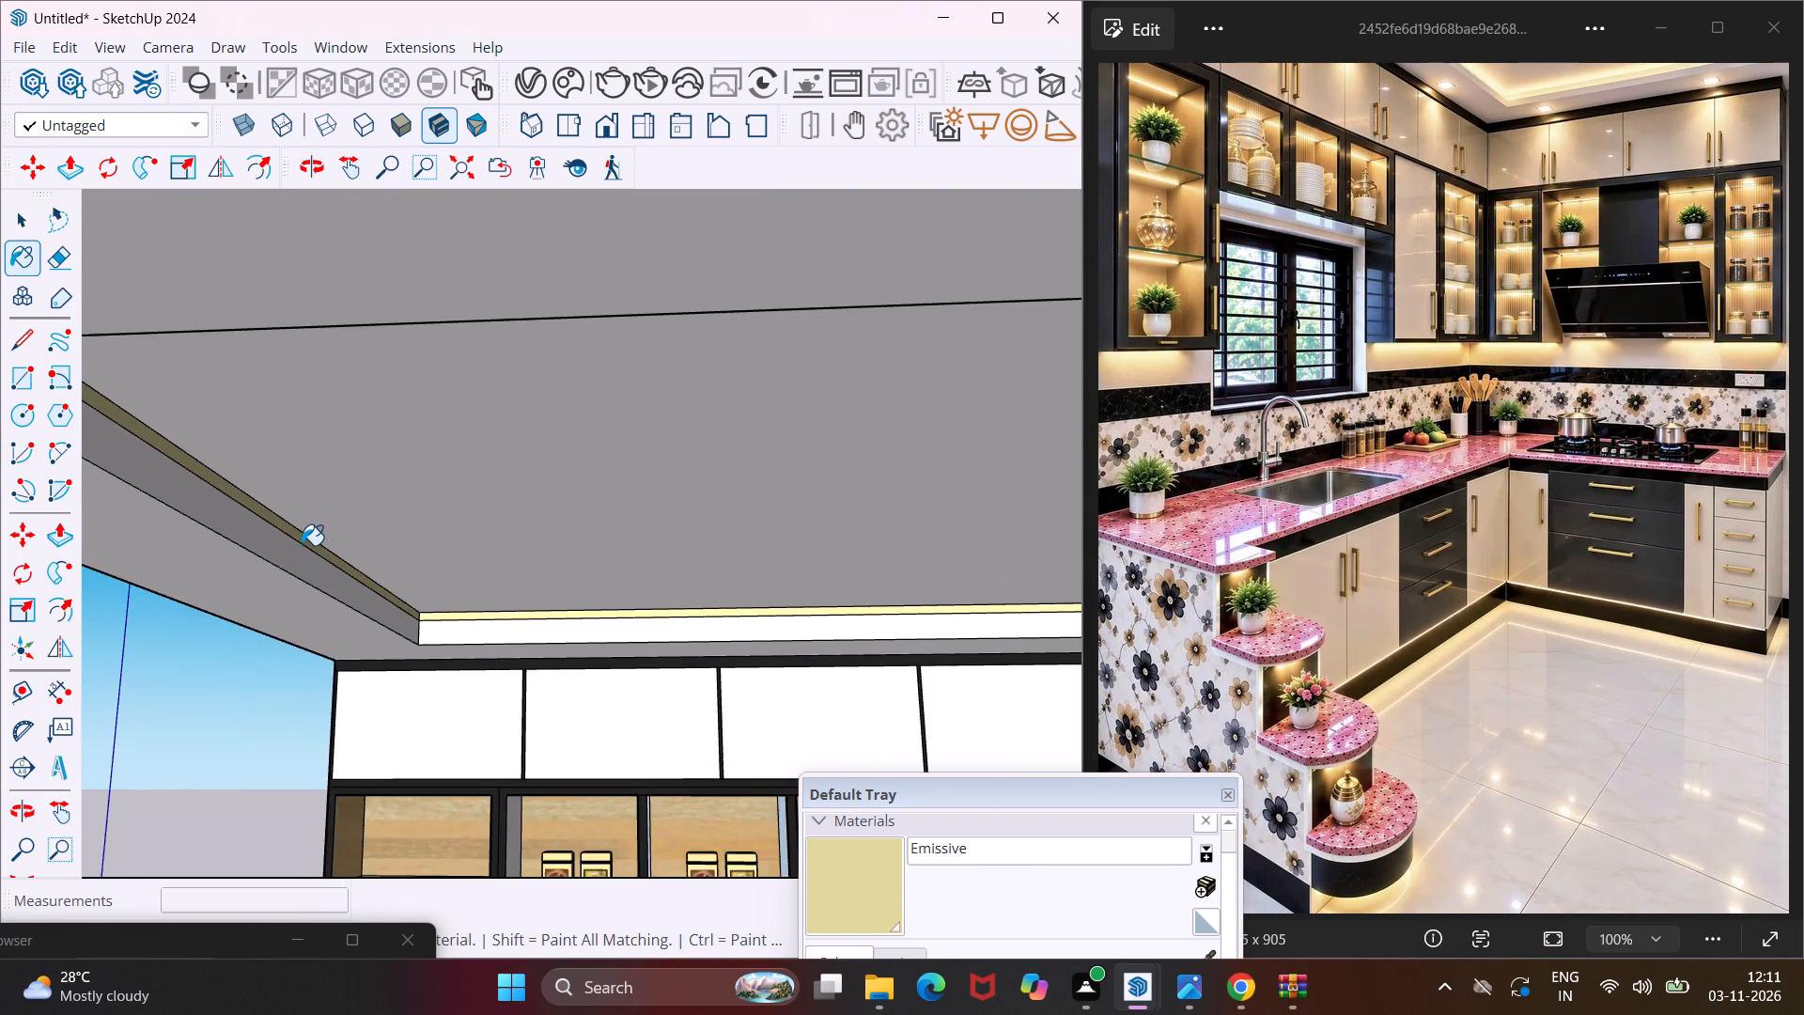
scroll(322, 533, "down", 10)
key("Escape")
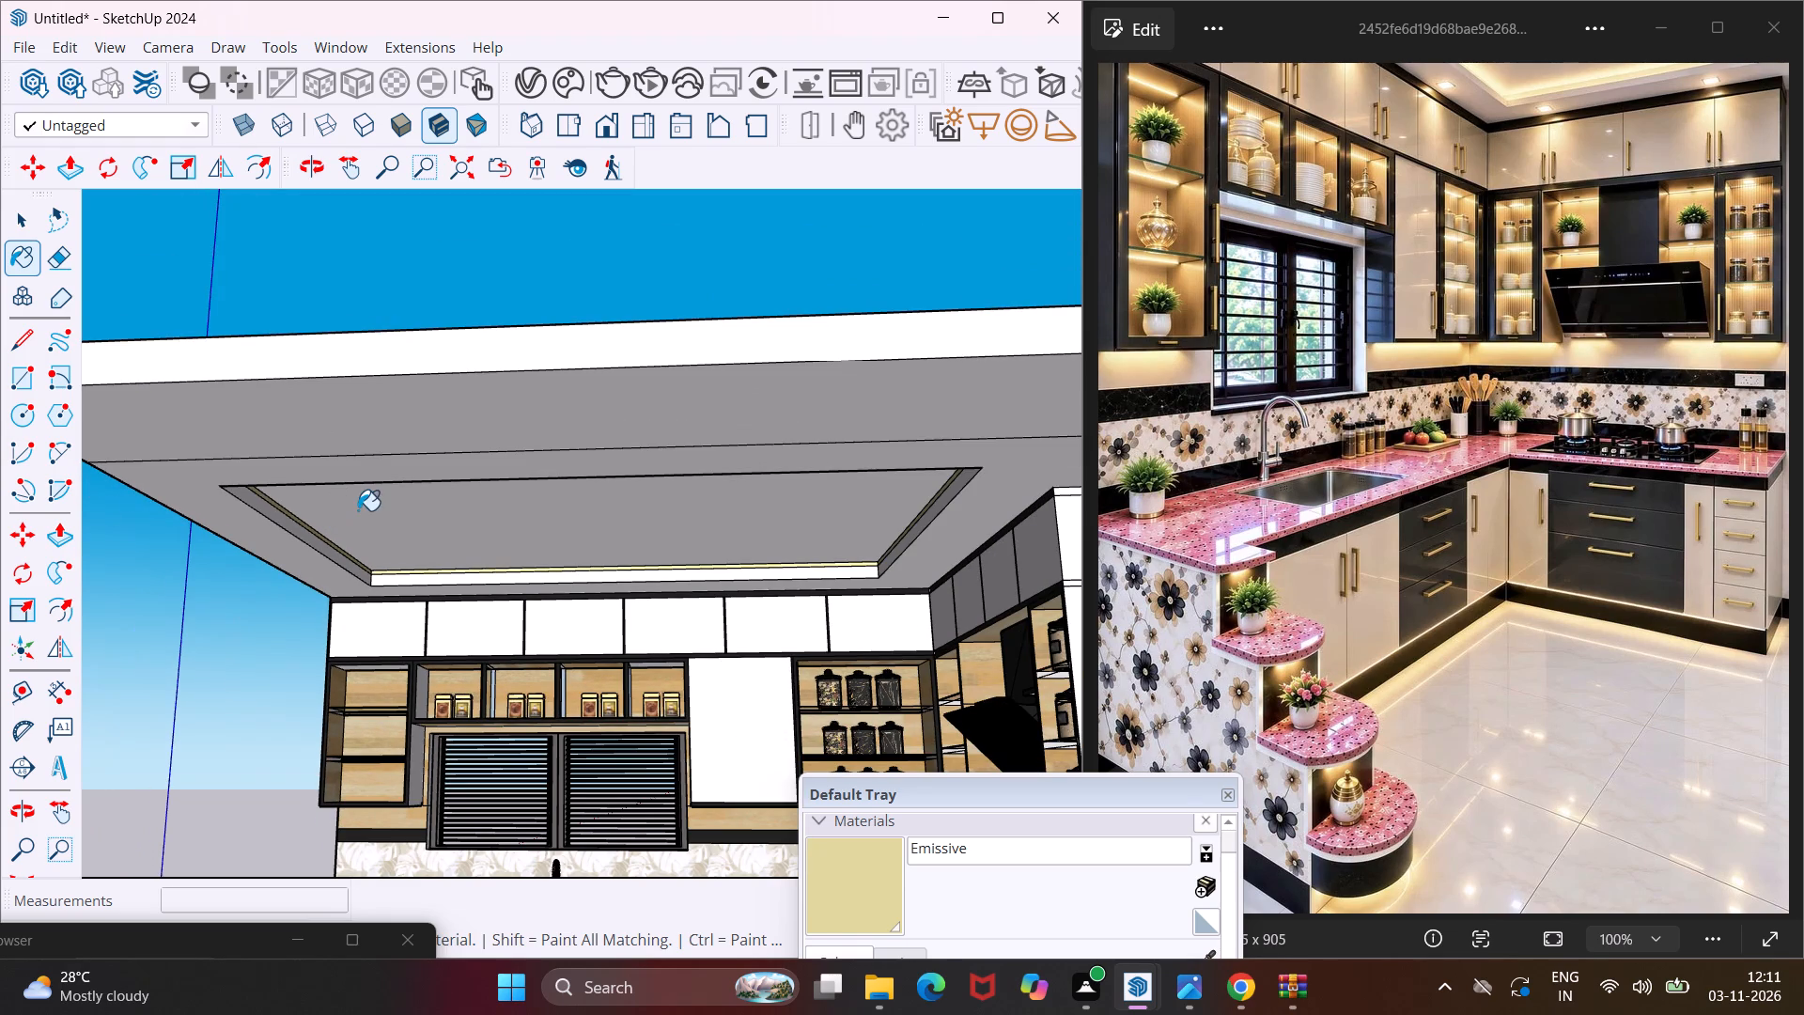
key("space")
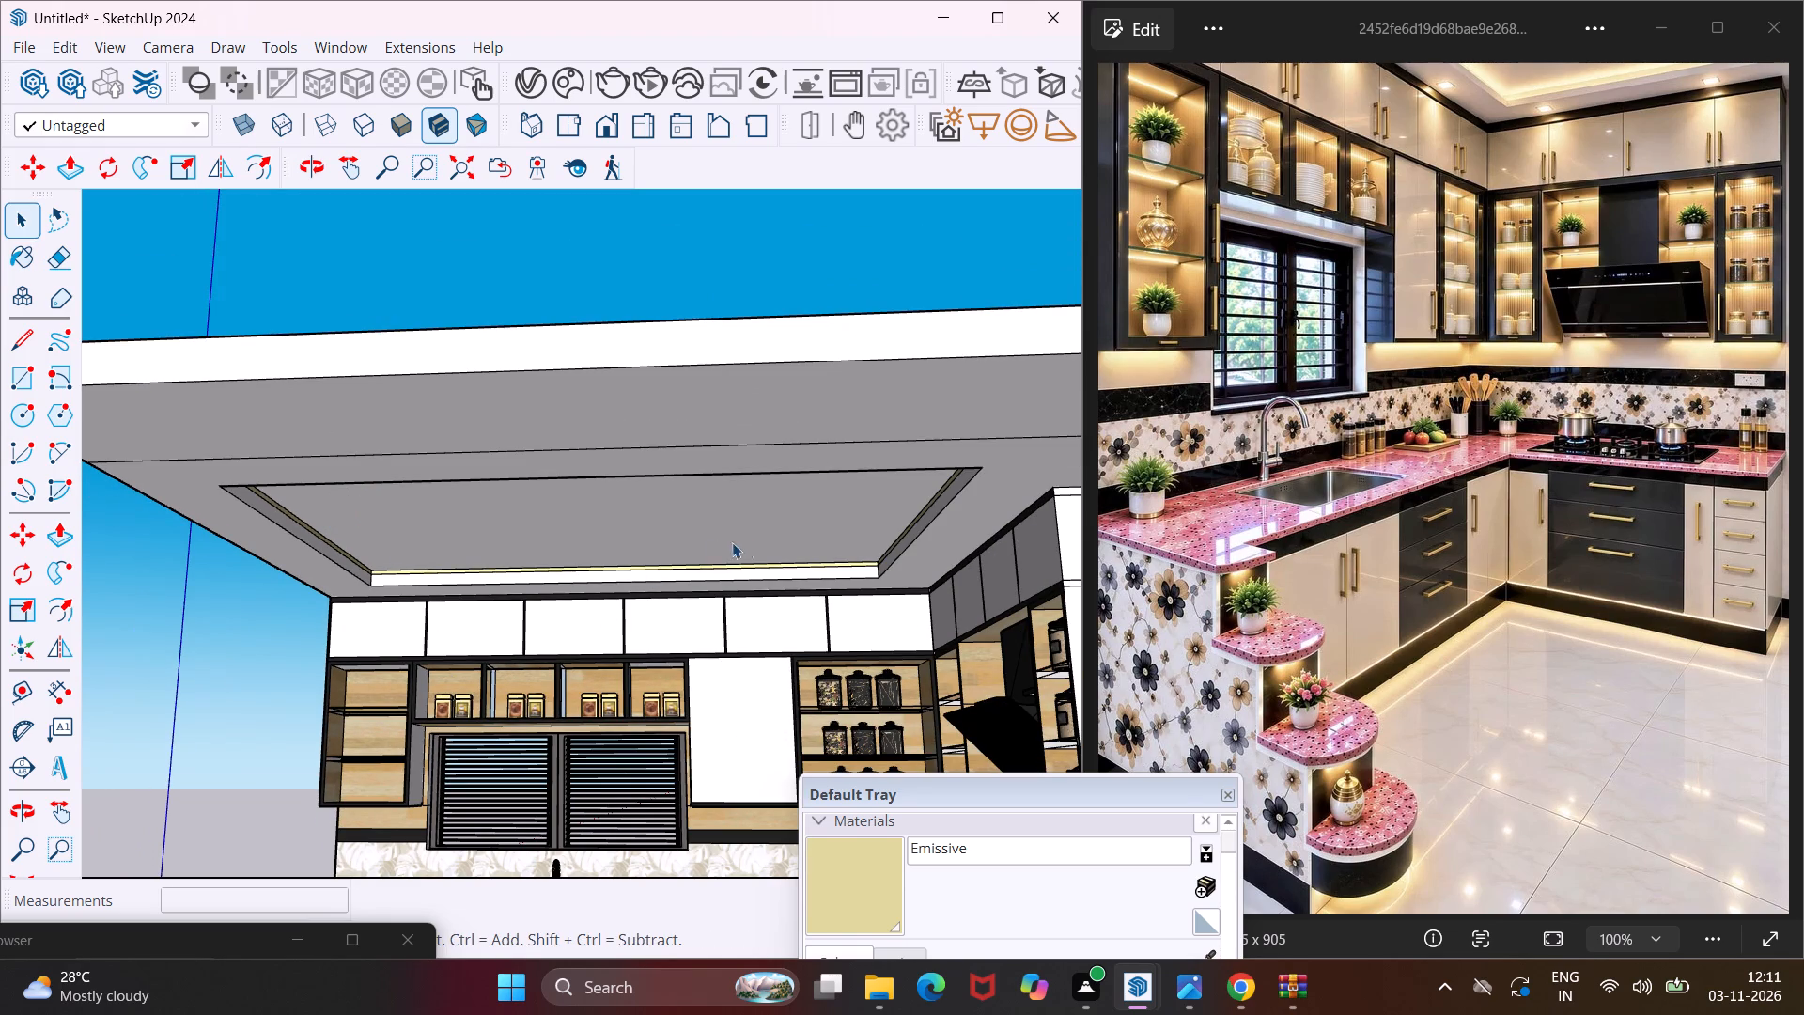
Push the window-side Emissive band of the ceiling recess back into the slab by about 15/16".
scroll(765, 547, "up", 9)
middle_click_drag(815, 571, 837, 632)
middle_click_drag(837, 632, 864, 507)
scroll(552, 686, "down", 4)
scroll(536, 603, "down", 8)
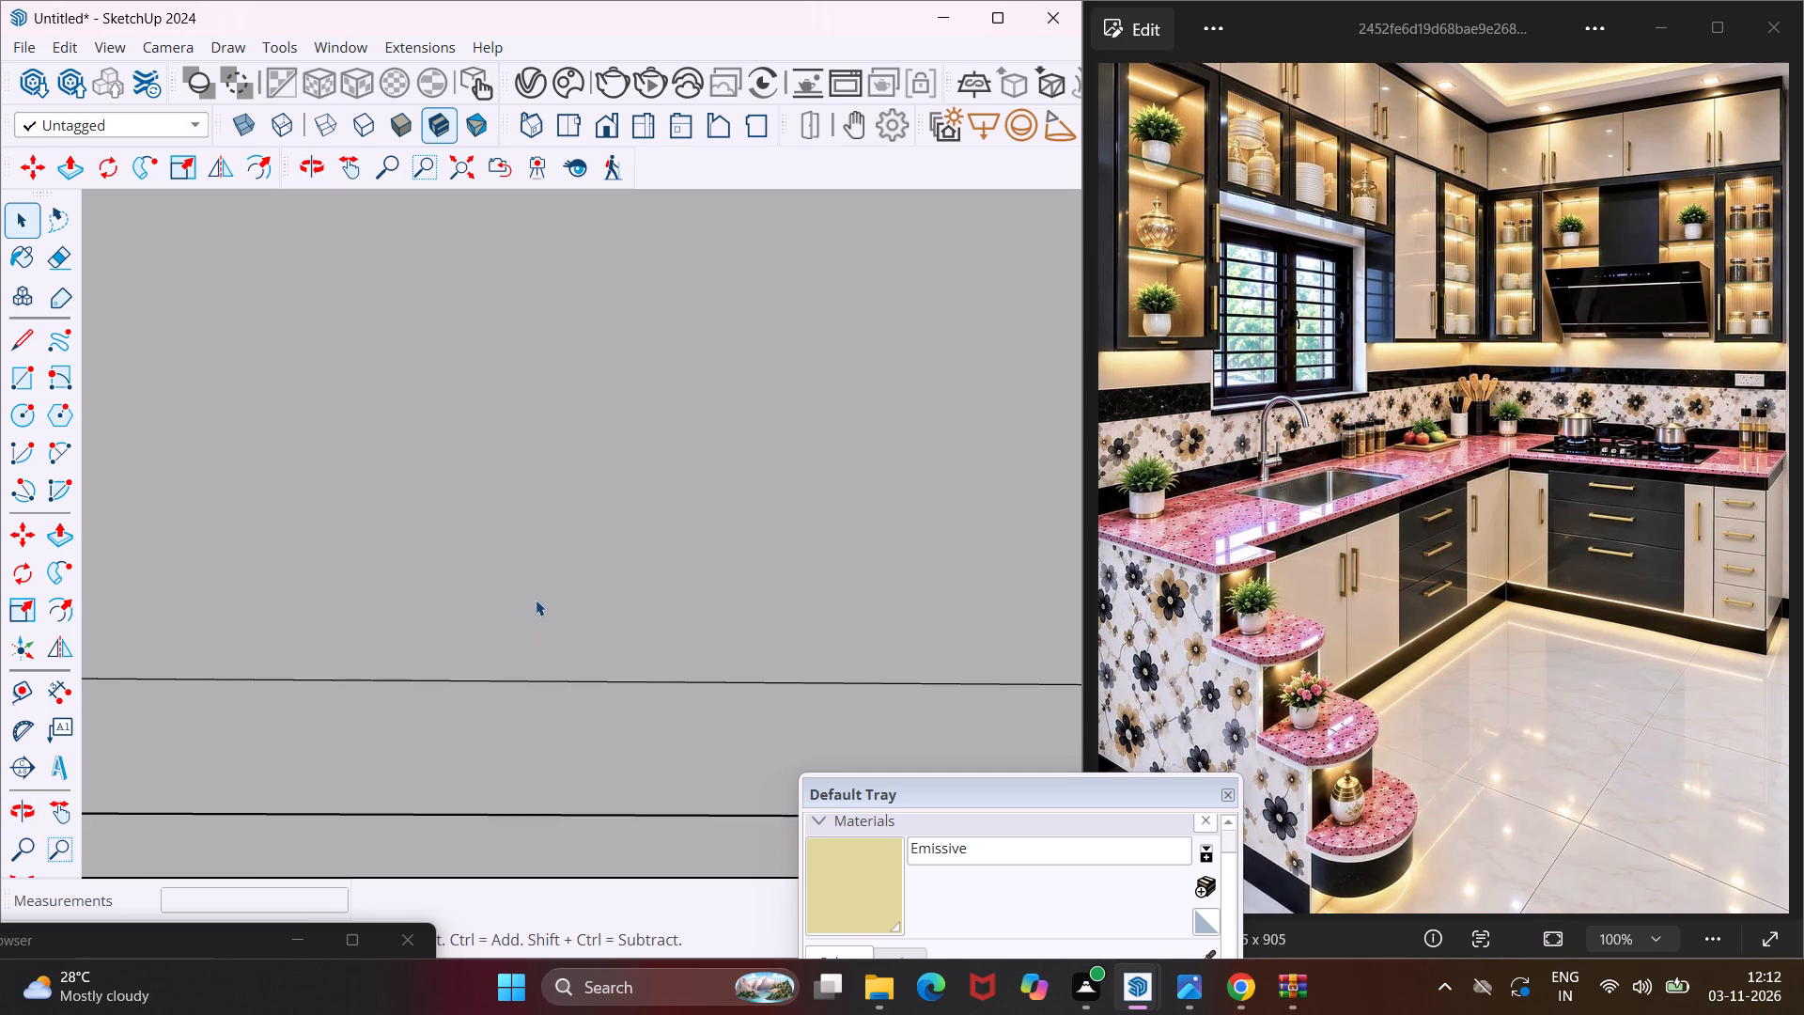
scroll(536, 600, "down", 14)
scroll(530, 587, "up", 1)
scroll(530, 587, "down", 16)
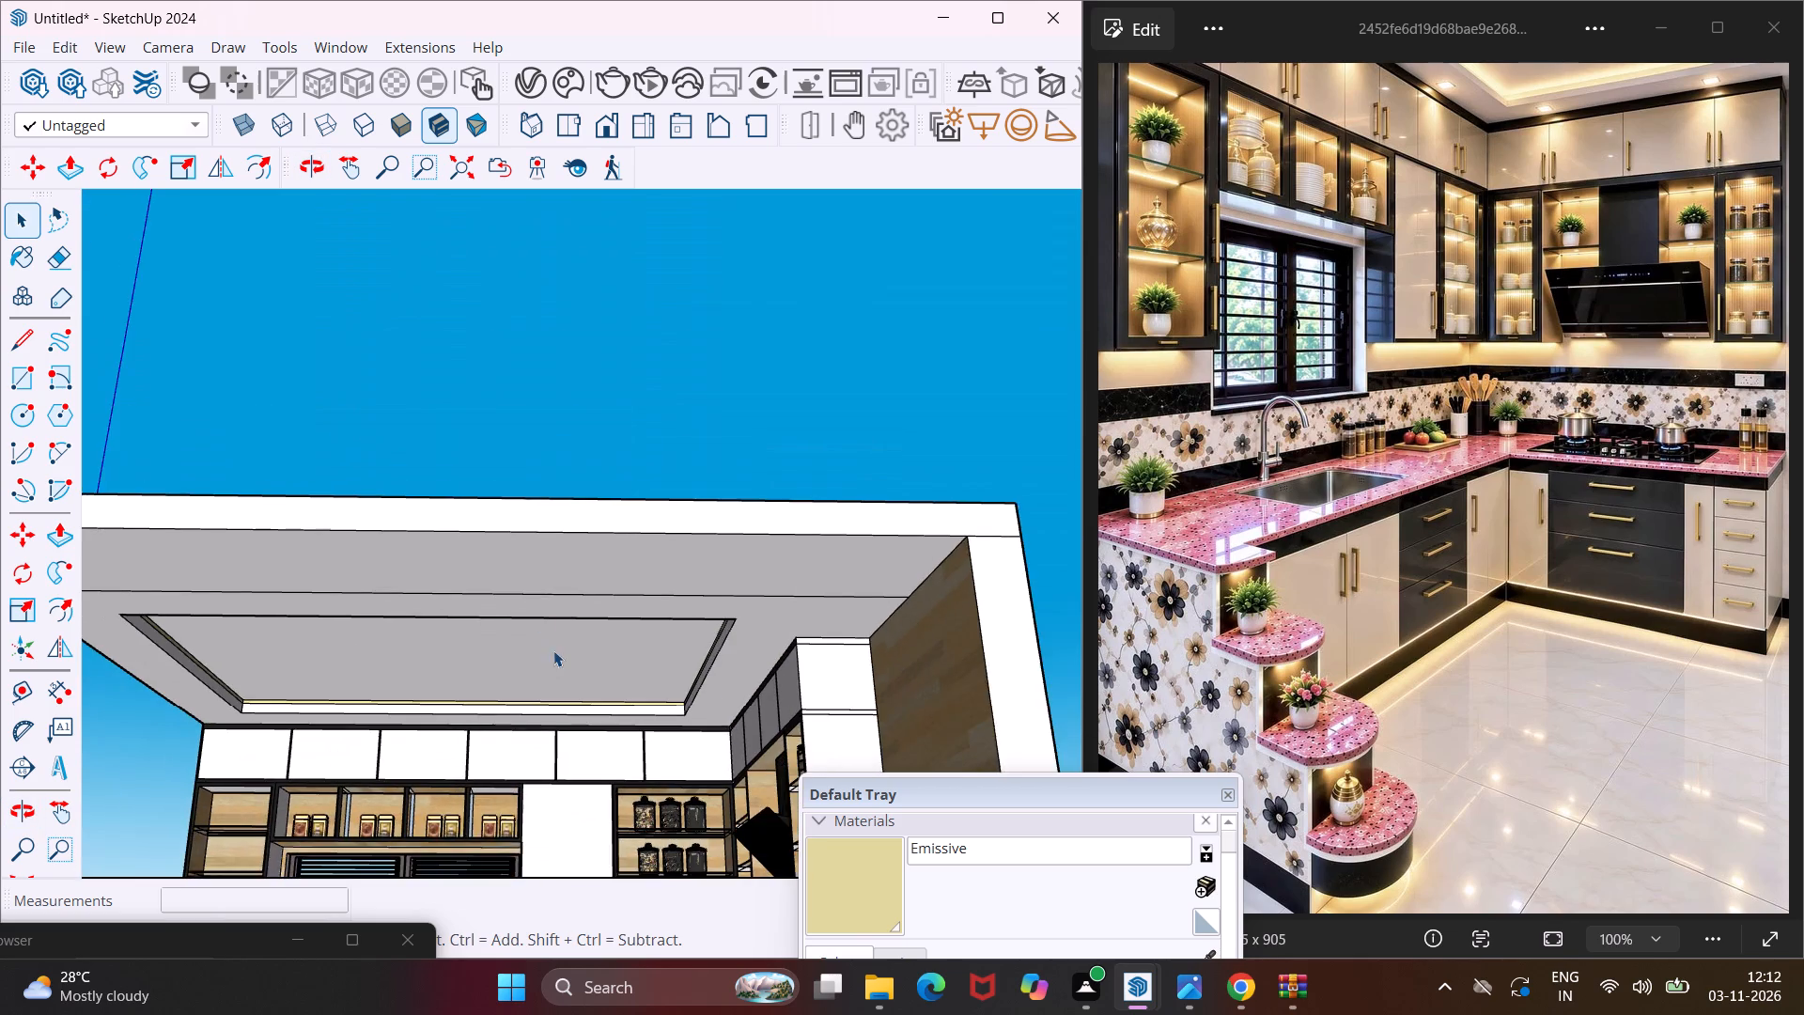
scroll(569, 666, "up", 14)
scroll(645, 730, "up", 3)
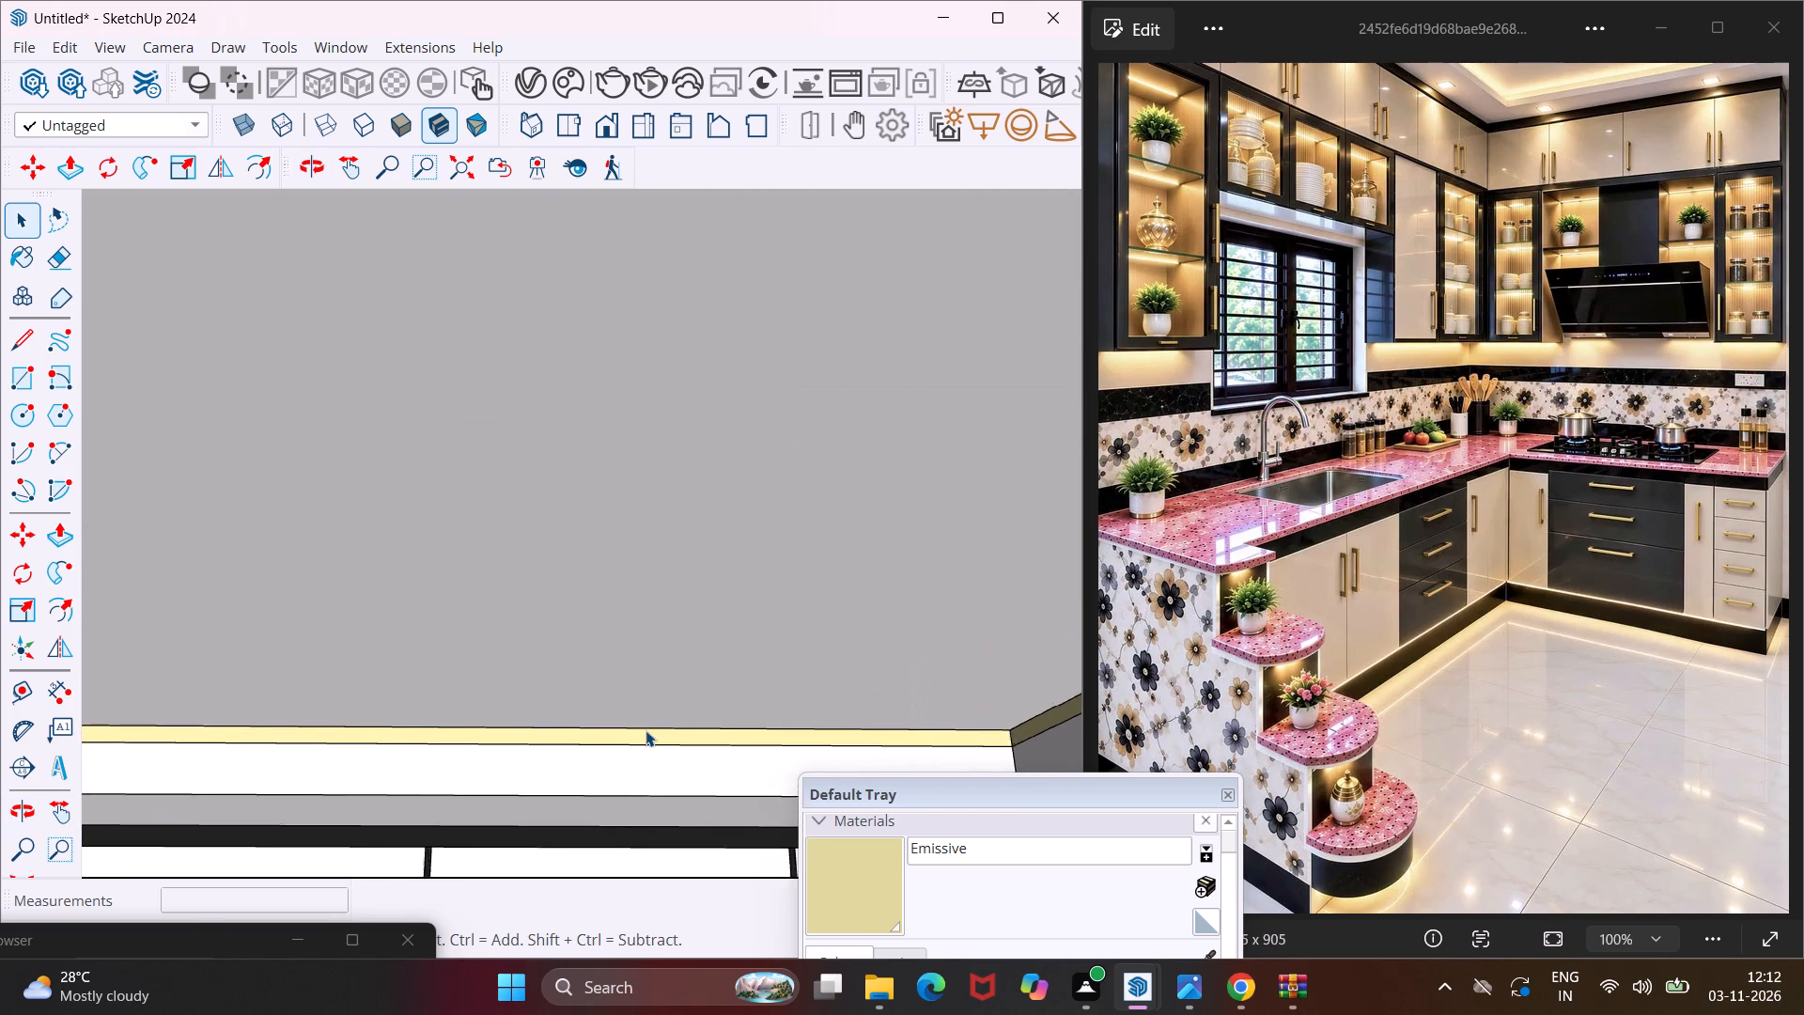
scroll(645, 730, "up", 5)
left_click(664, 742)
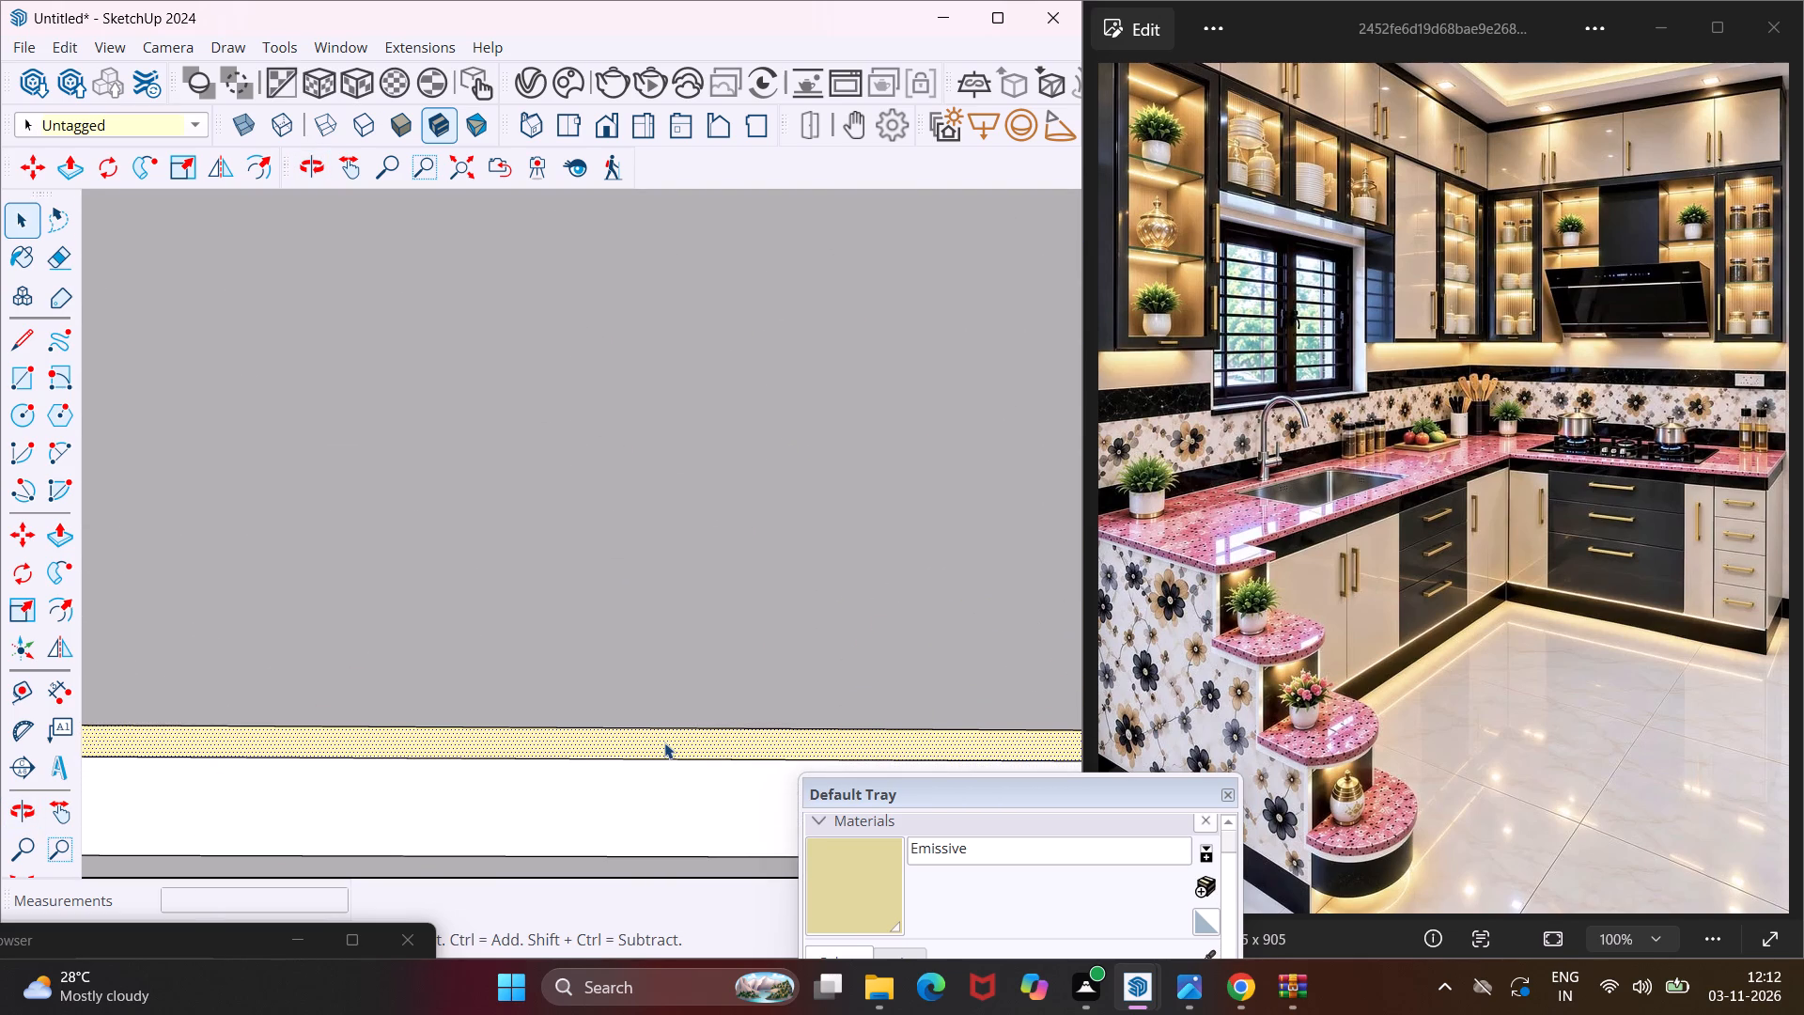
key("p")
left_click(664, 742)
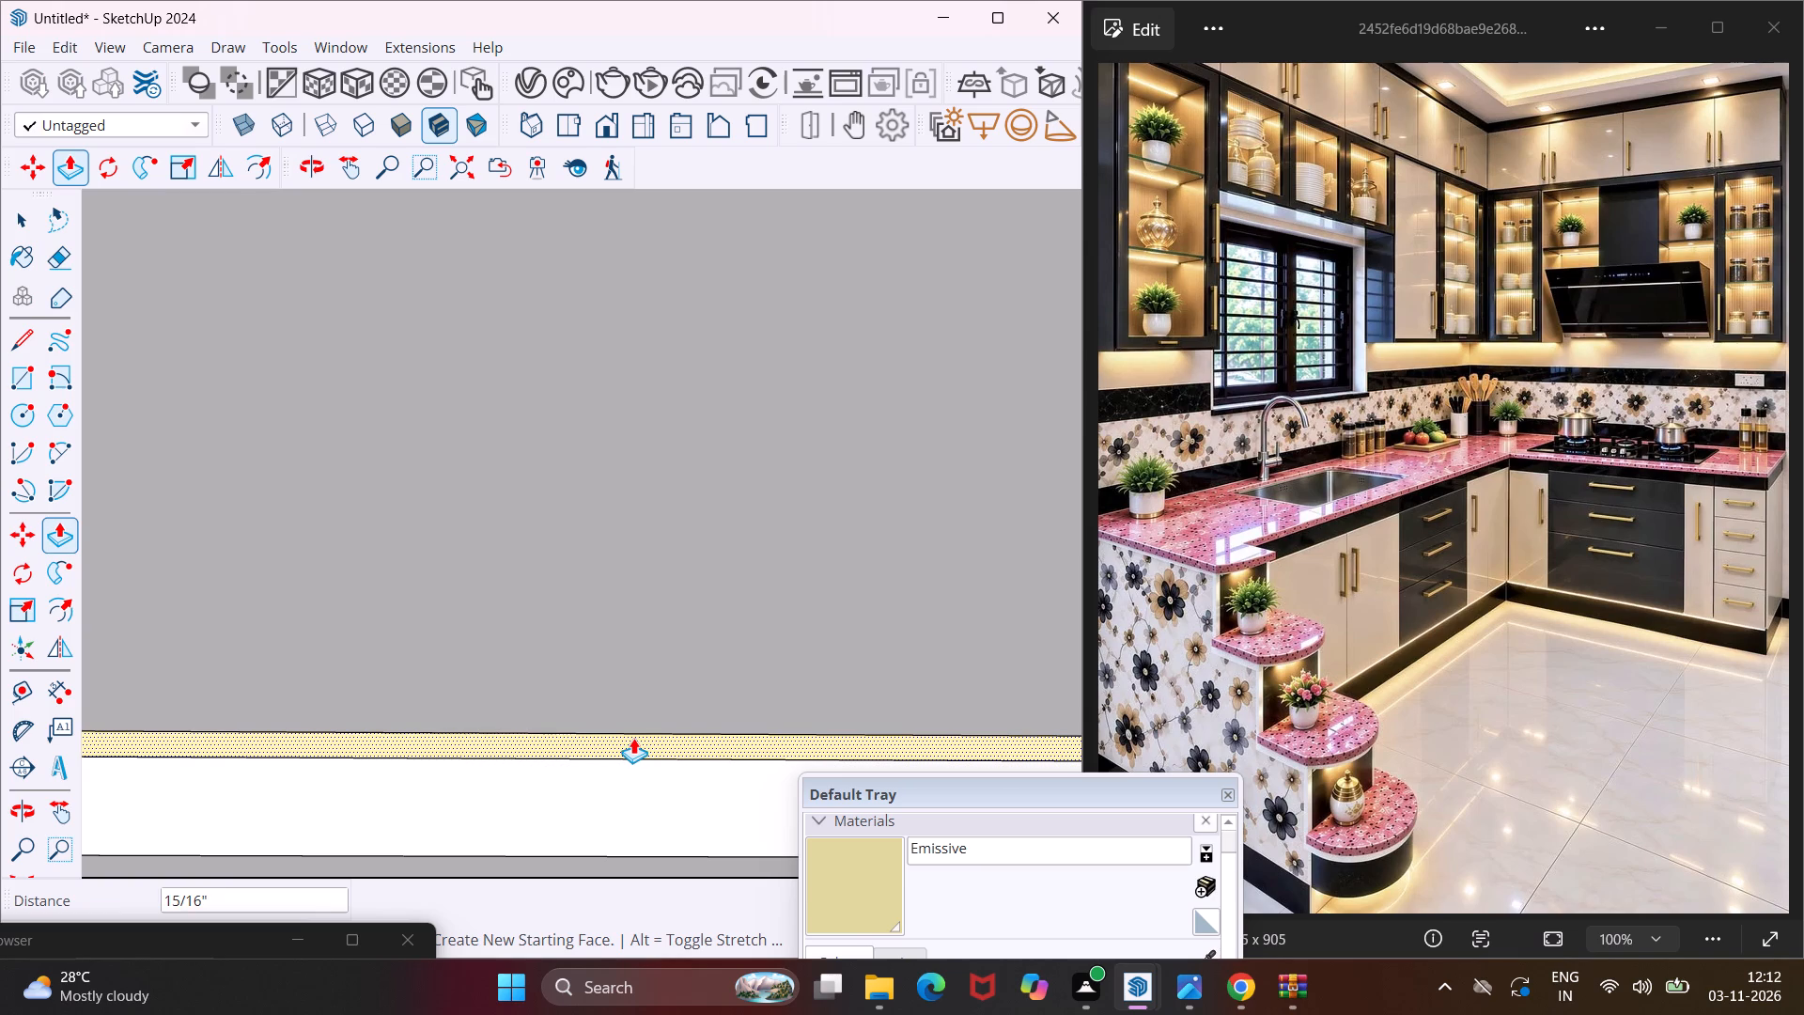
left_click(633, 738)
middle_click_drag(633, 738, 676, 738)
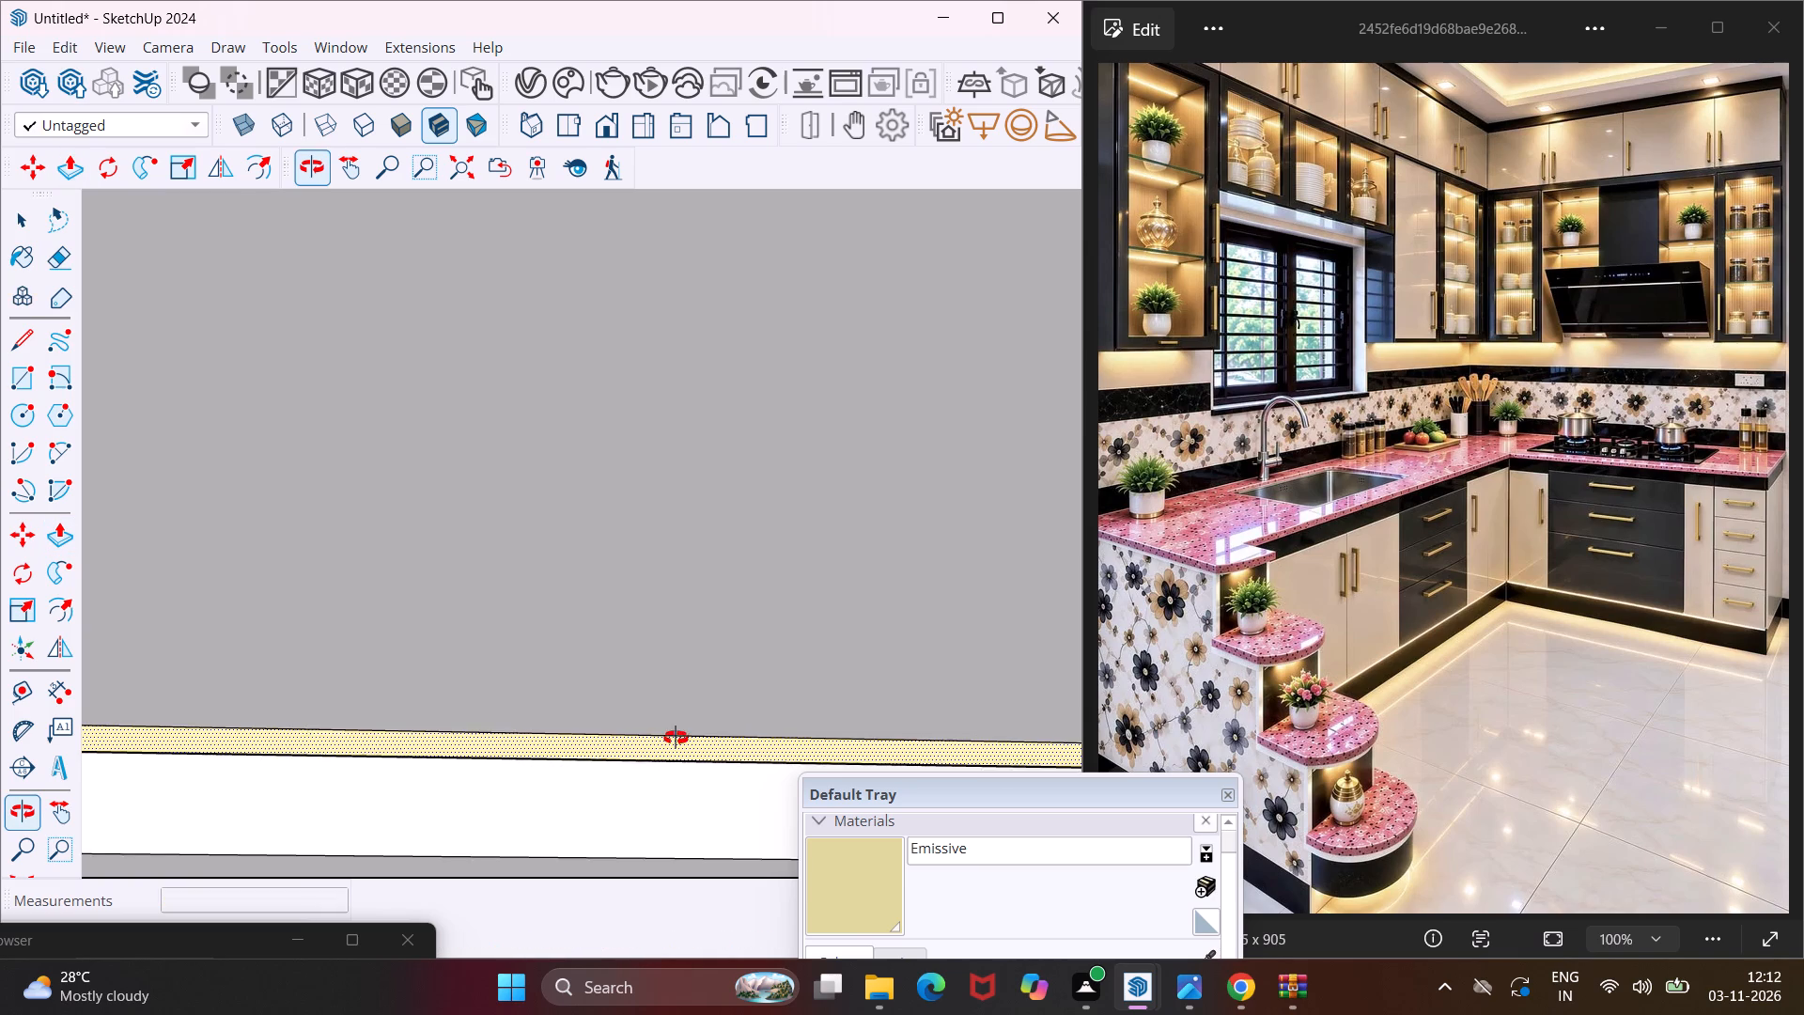
Push the hob-side Emissive band of the ceiling recess back into the slab by the same 15/16" distance.
middle_click_drag(676, 738, 763, 730)
scroll(498, 714, "down", 10)
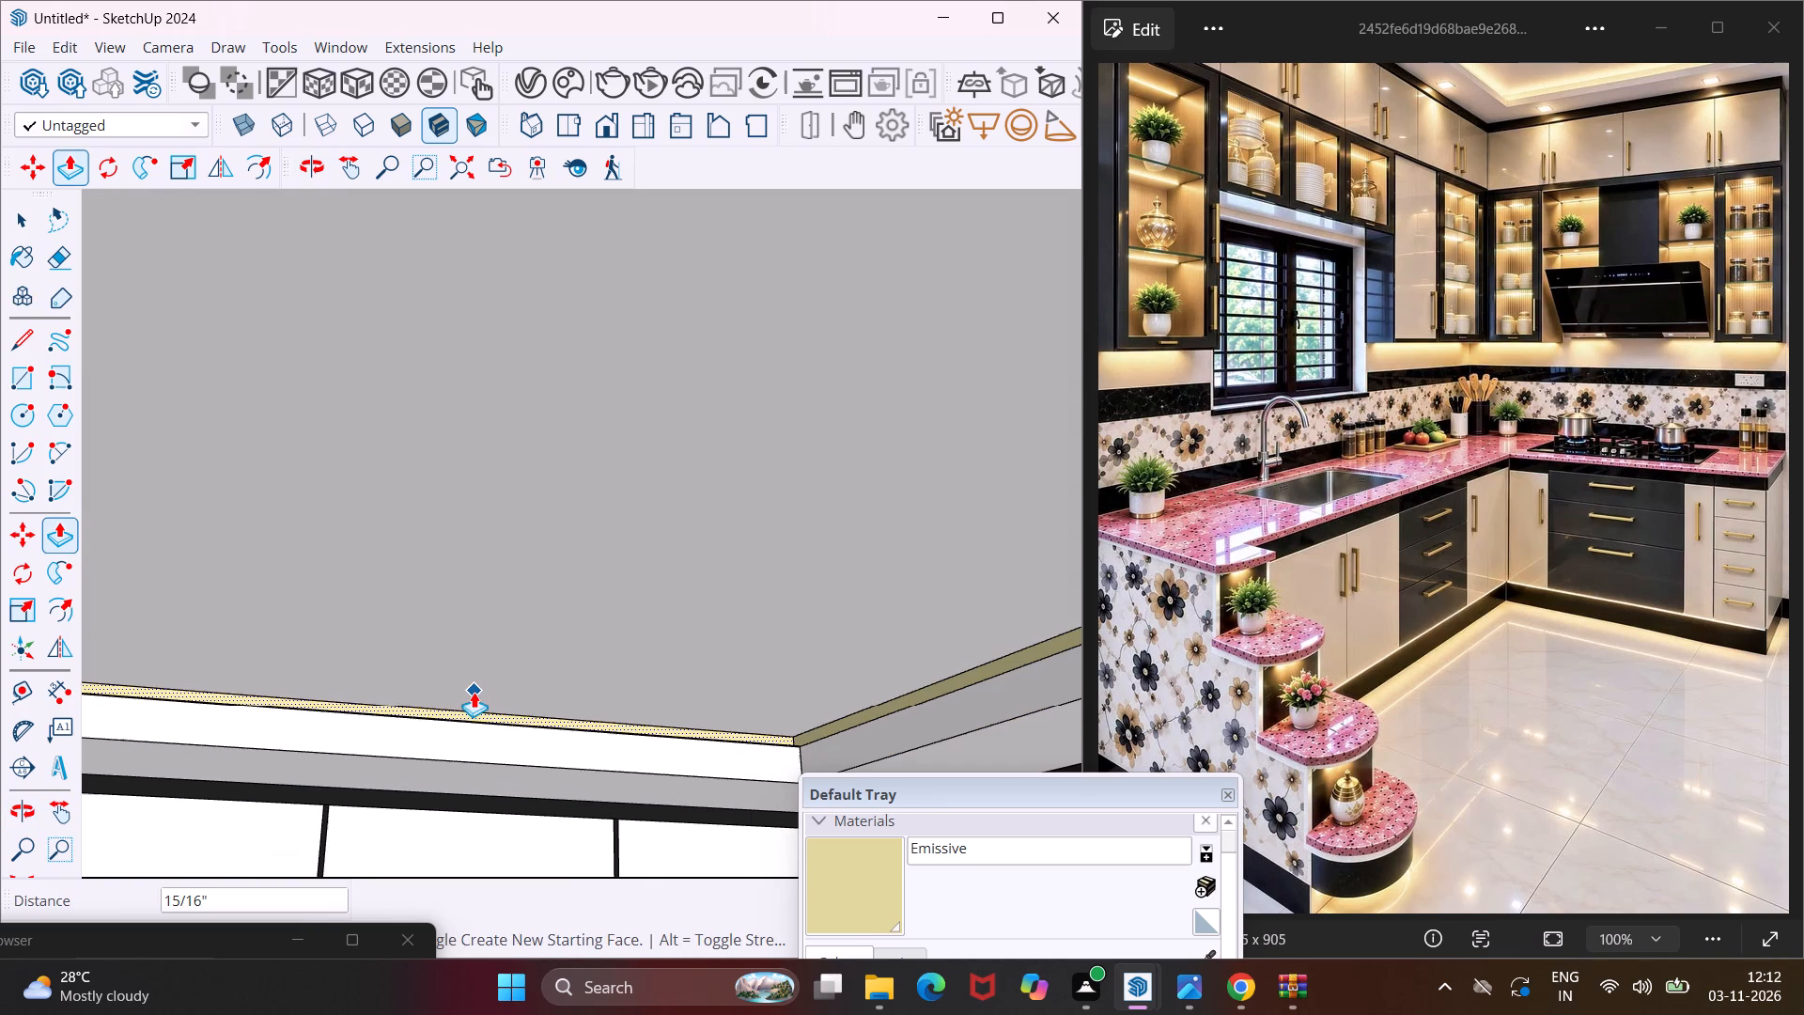
key("Escape")
scroll(832, 731, "up", 11)
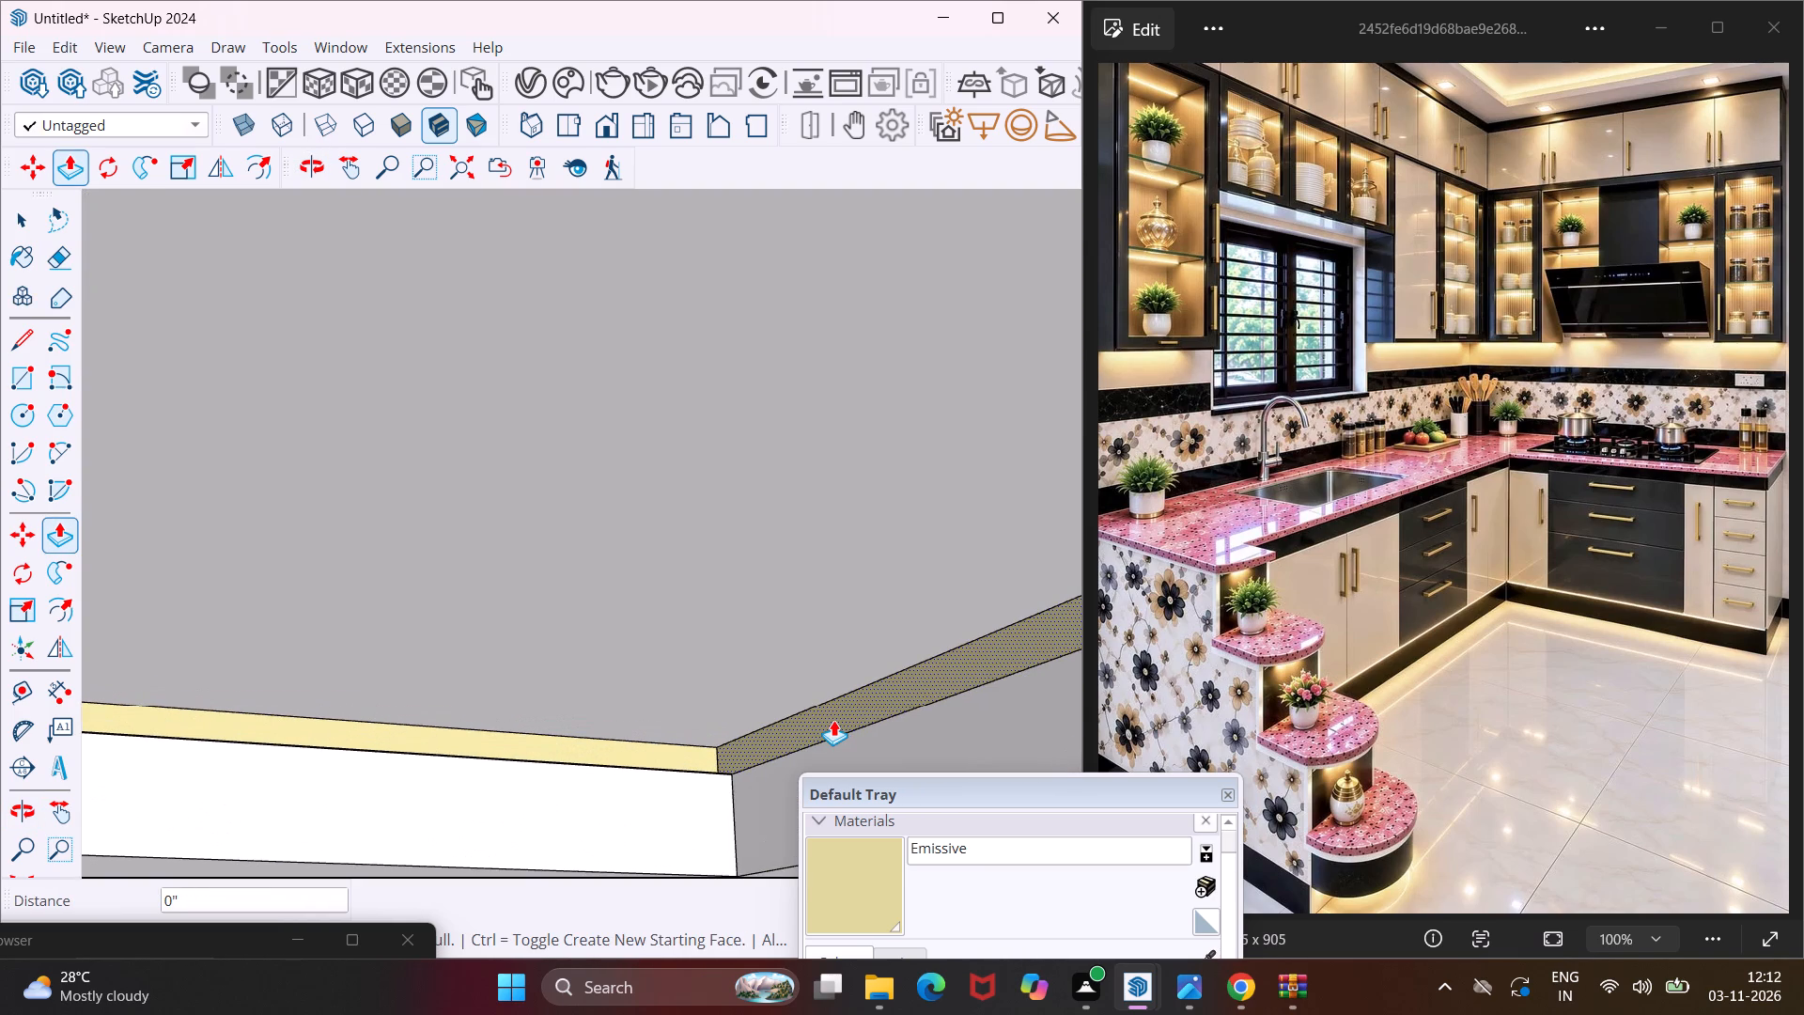
double_click(833, 720)
Push the Emissive band at the recess end opposite the hob wall back into the slab by the same 15/16".
scroll(681, 726, "down", 15)
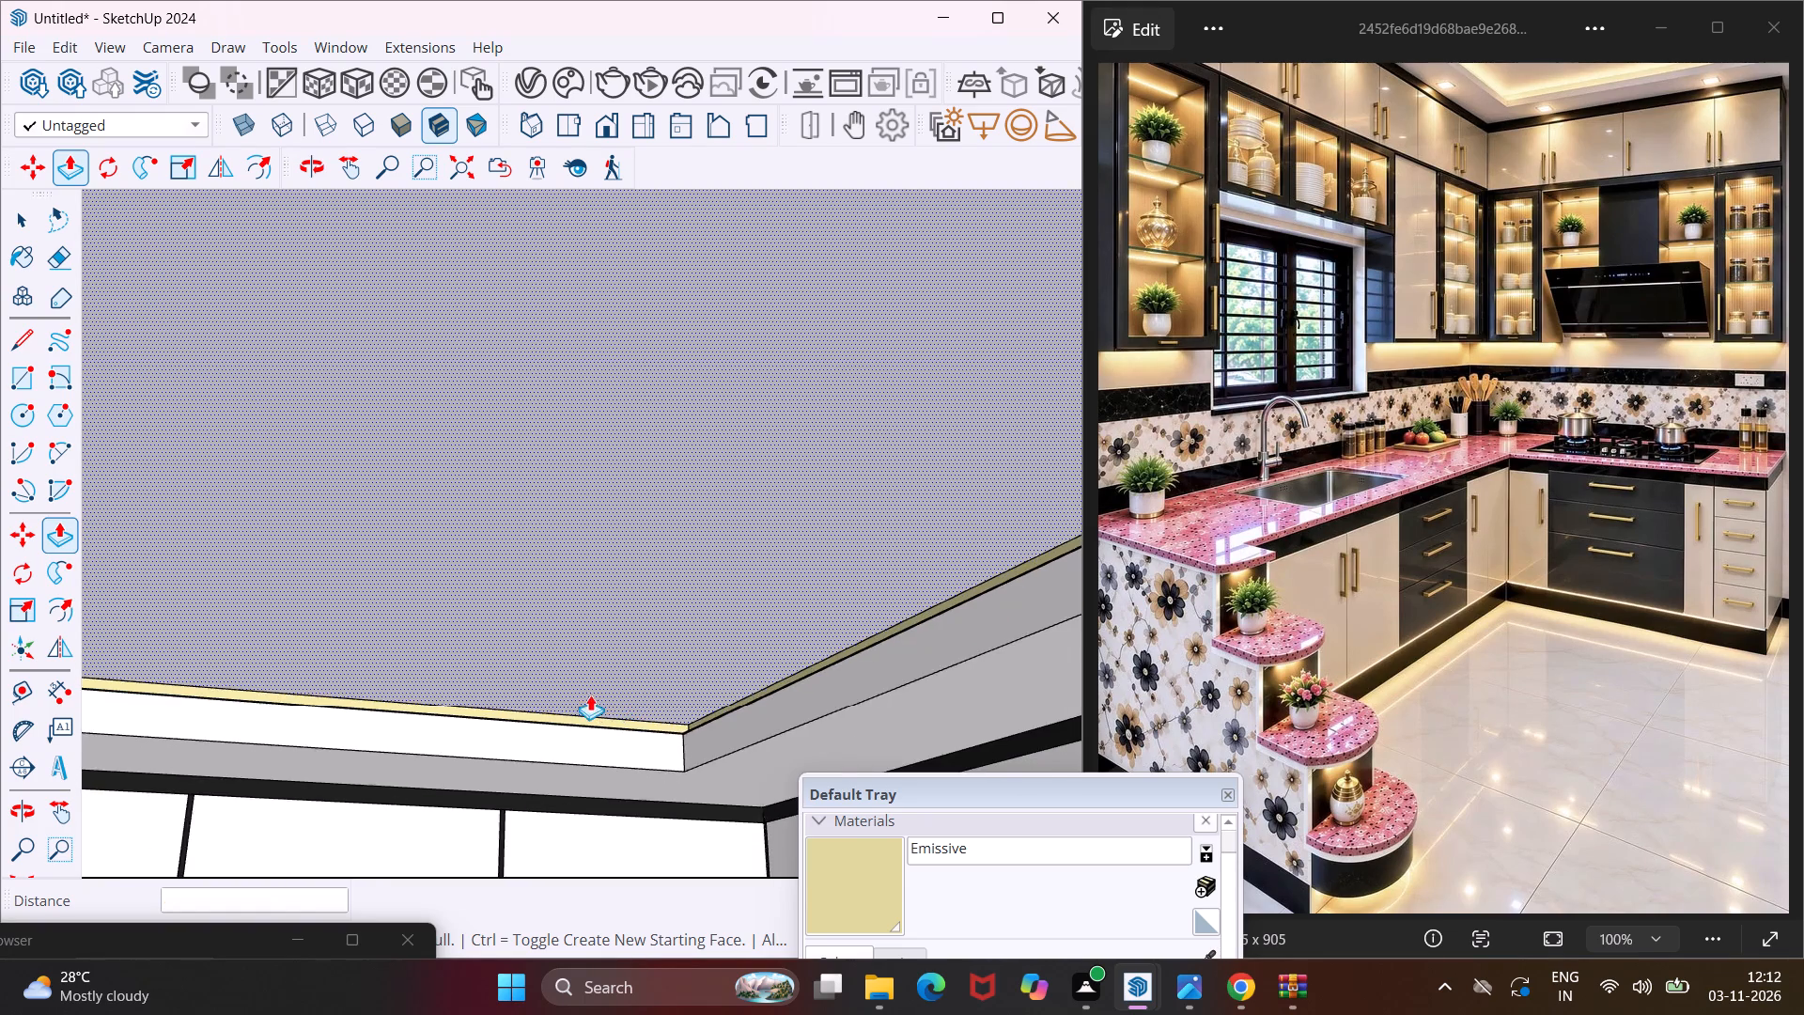
scroll(590, 695, "down", 5)
scroll(575, 696, "up", 1)
scroll(575, 696, "down", 14)
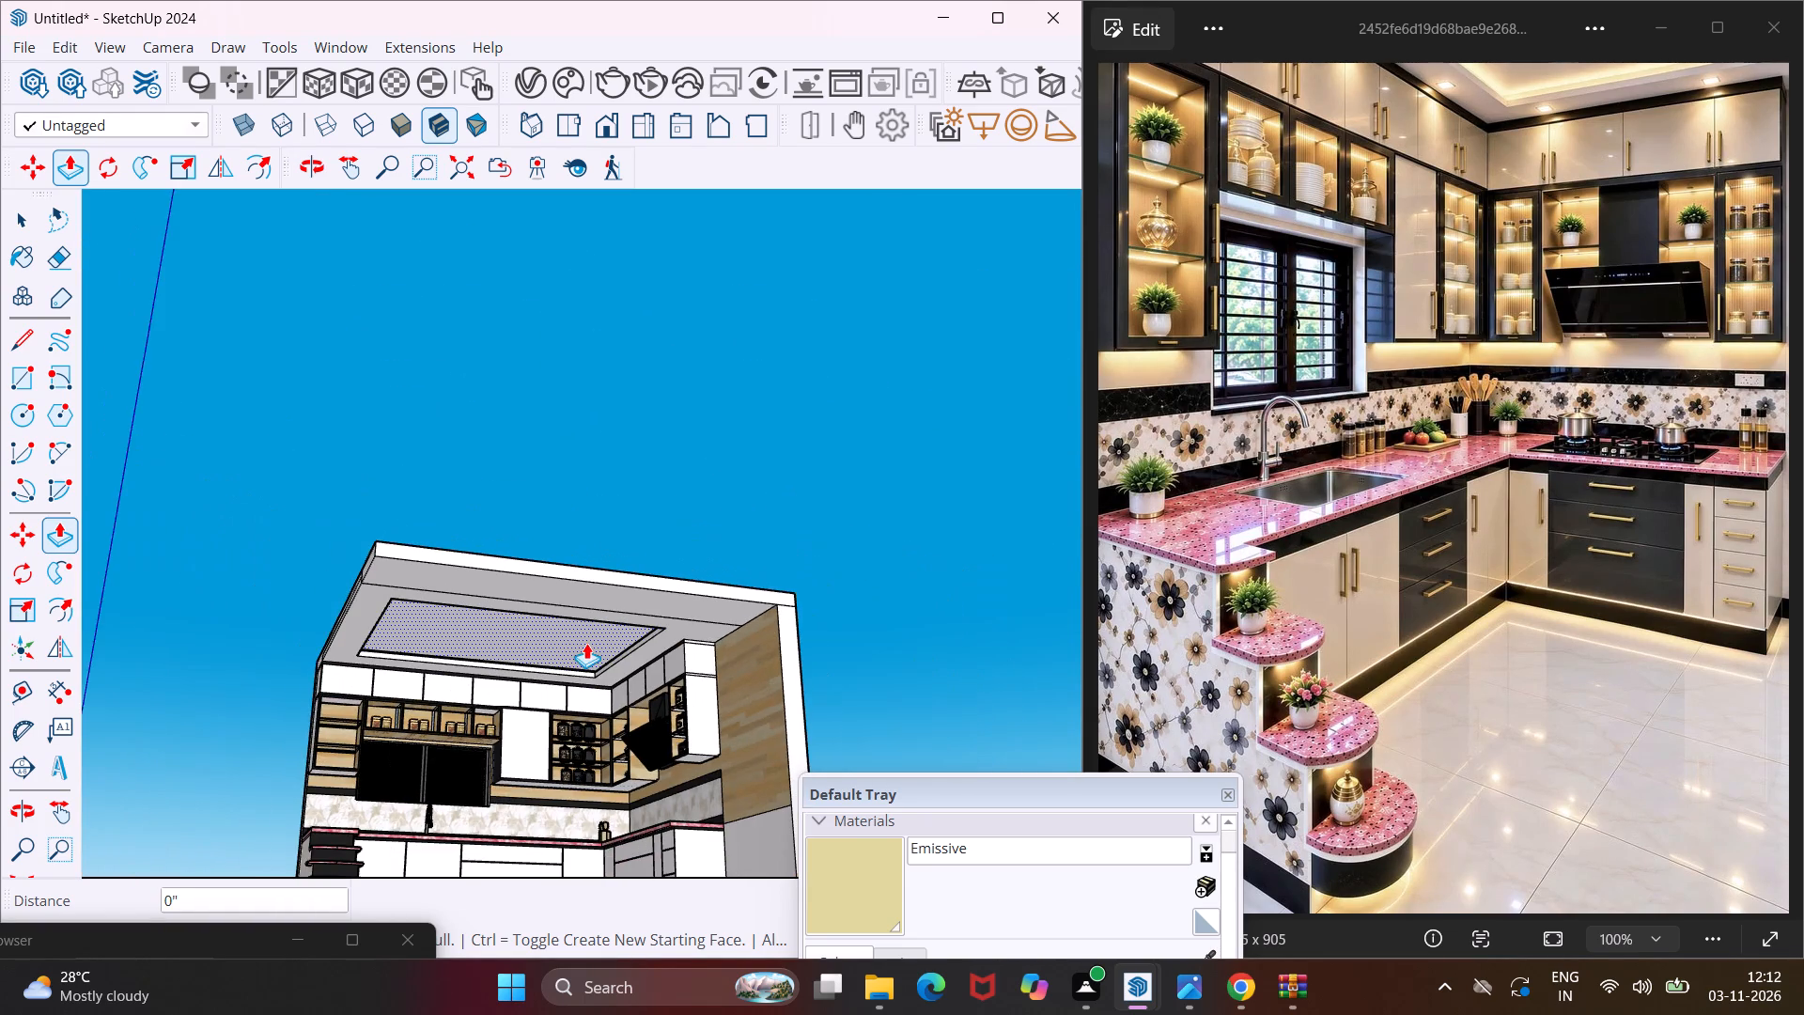
middle_click_drag(586, 643, 221, 663)
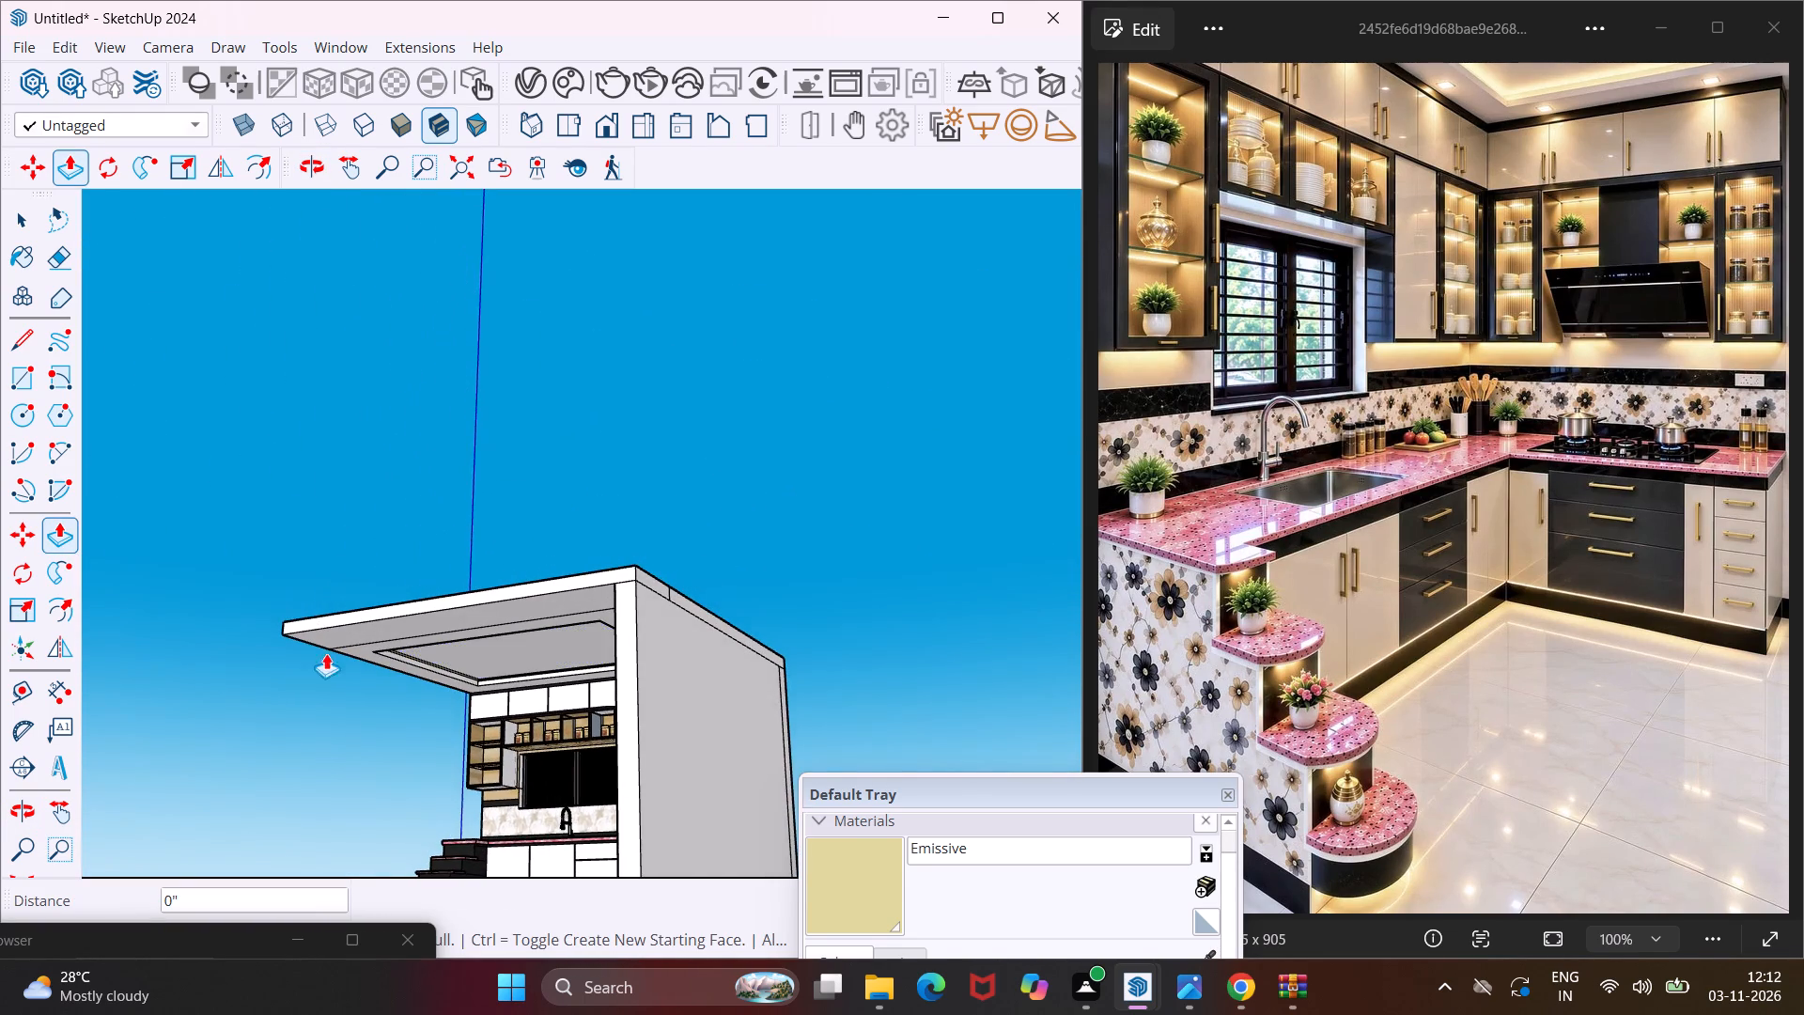
scroll(393, 647, "up", 20)
scroll(393, 647, "up", 5)
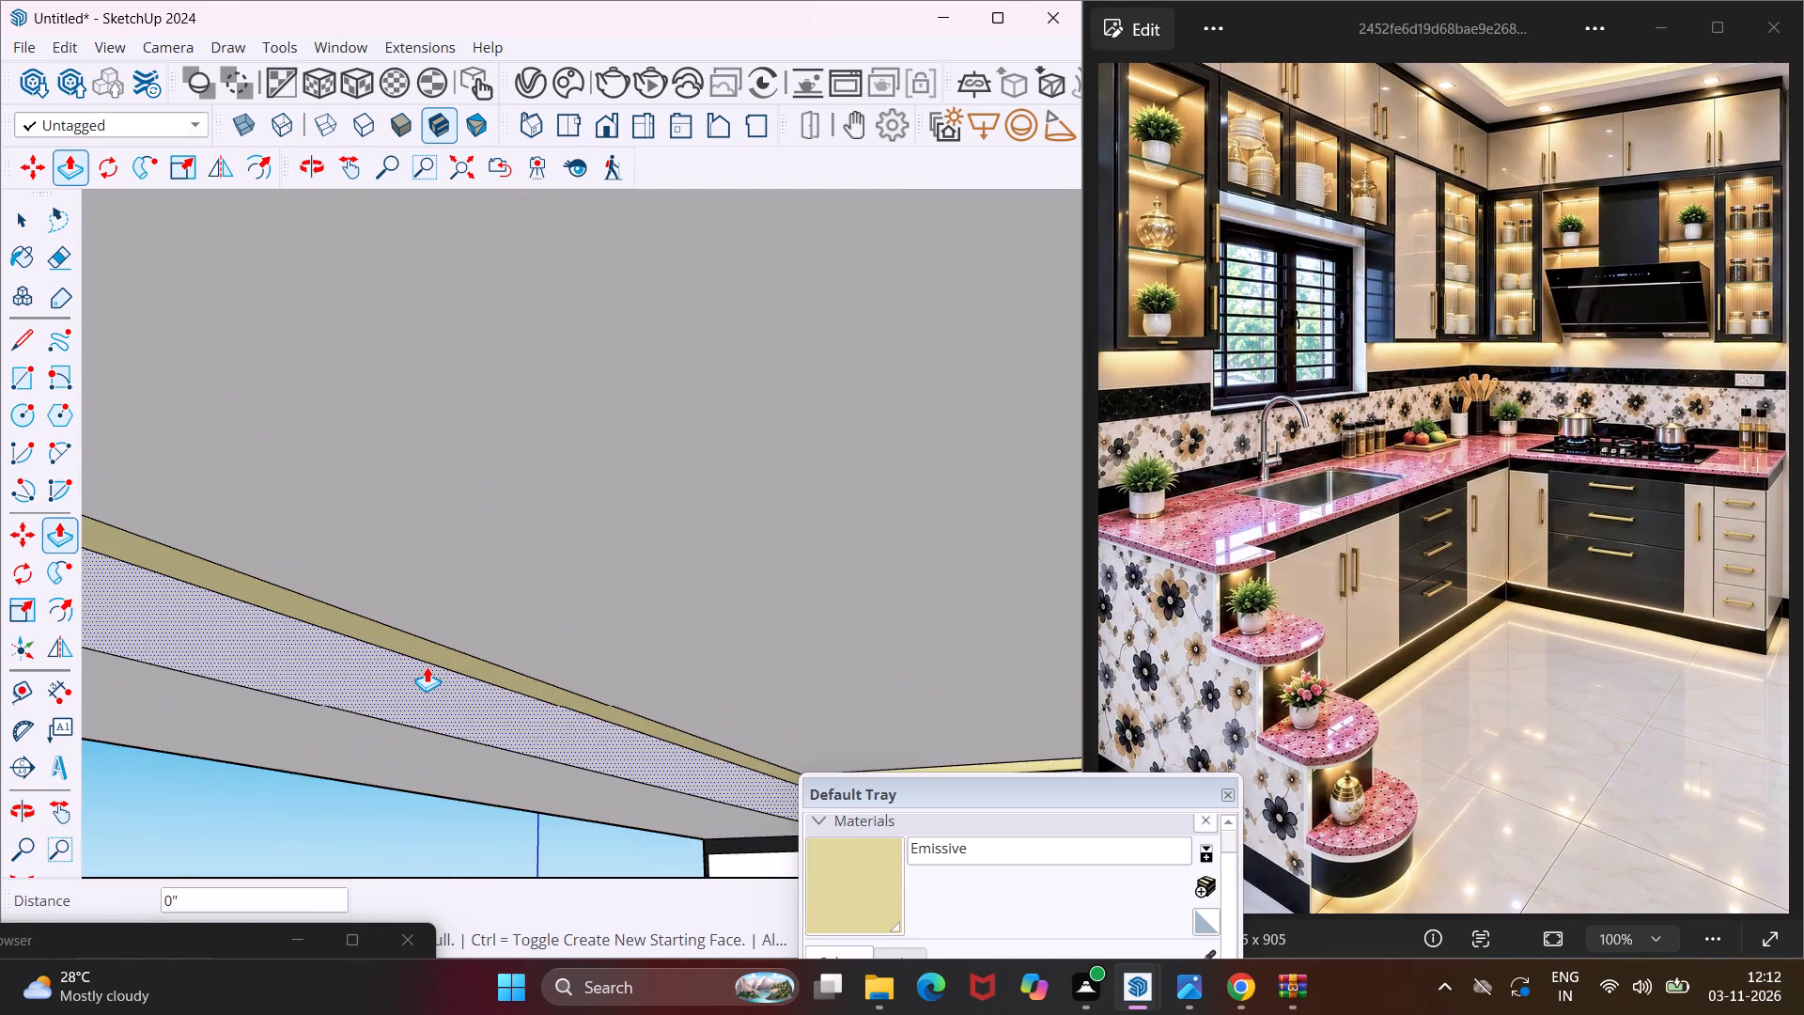
scroll(427, 666, "up", 2)
double_click(412, 648)
Push the remaining Emissive band, along the recess's open front side, back into the slab by the same 15/16".
scroll(412, 648, "down", 18)
middle_click_drag(412, 648, 1267, 501)
scroll(918, 623, "up", 16)
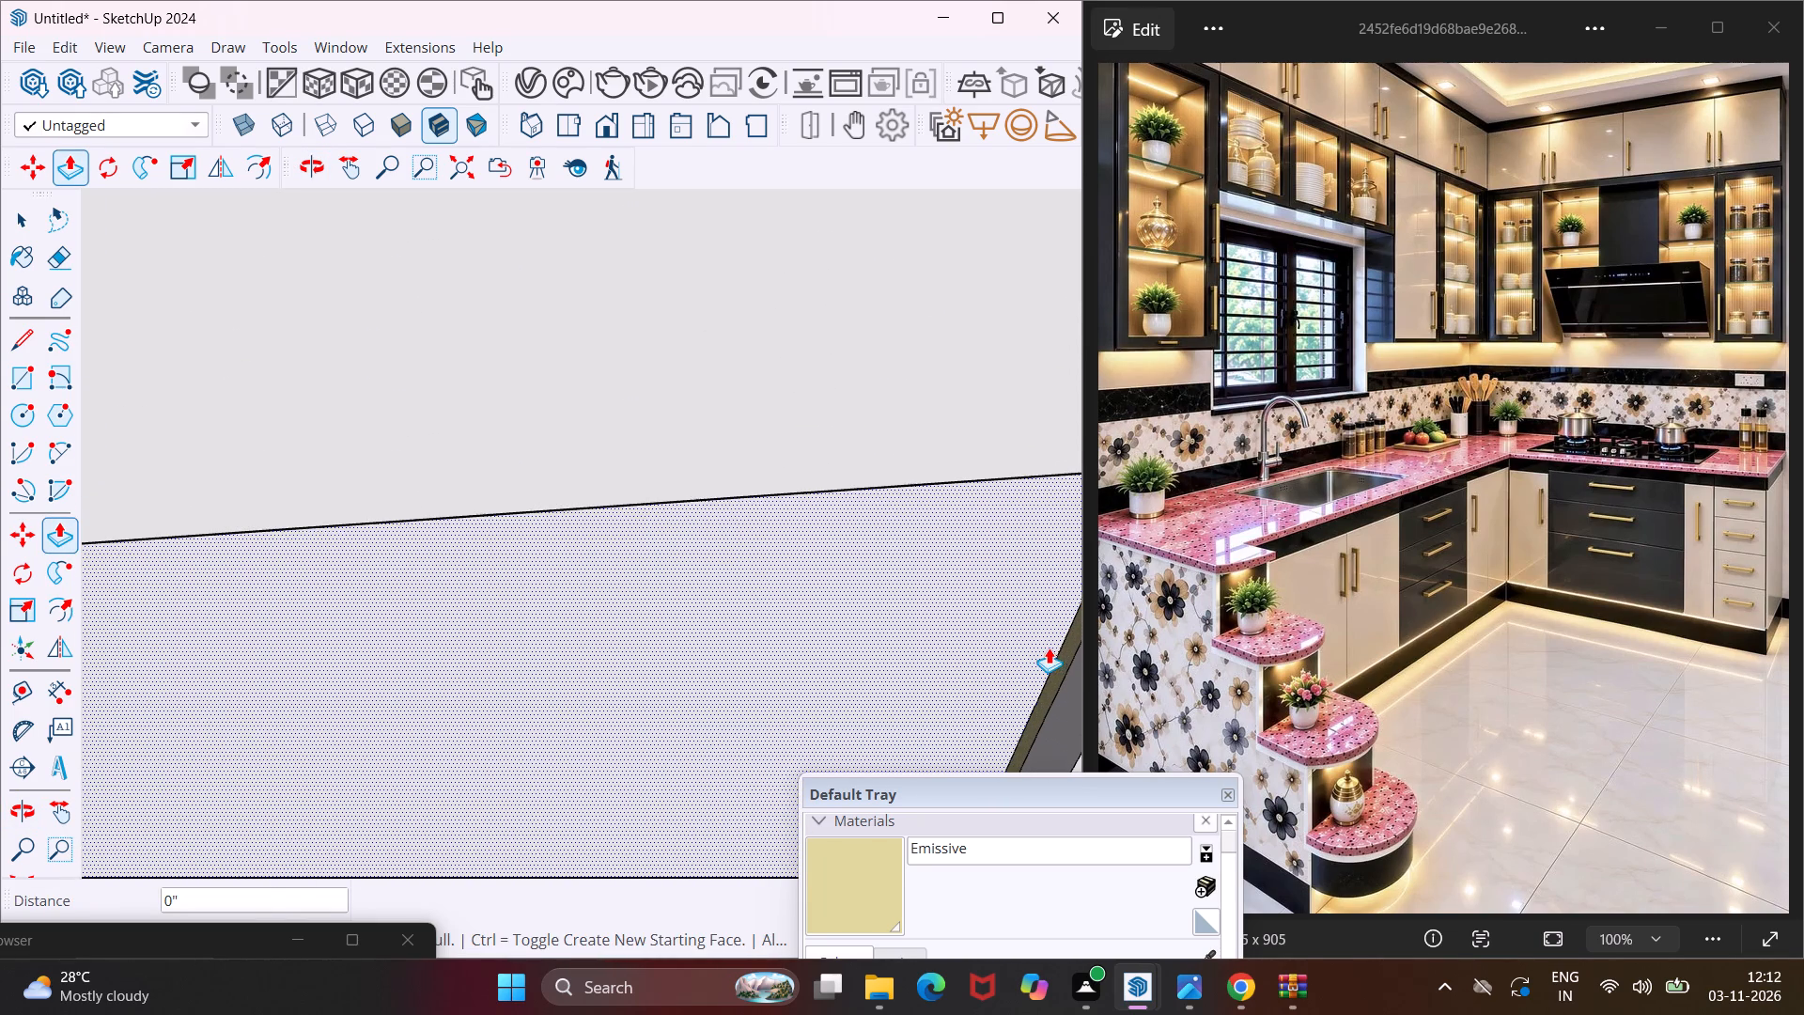
double_click(1060, 656)
scroll(597, 764, "down", 4)
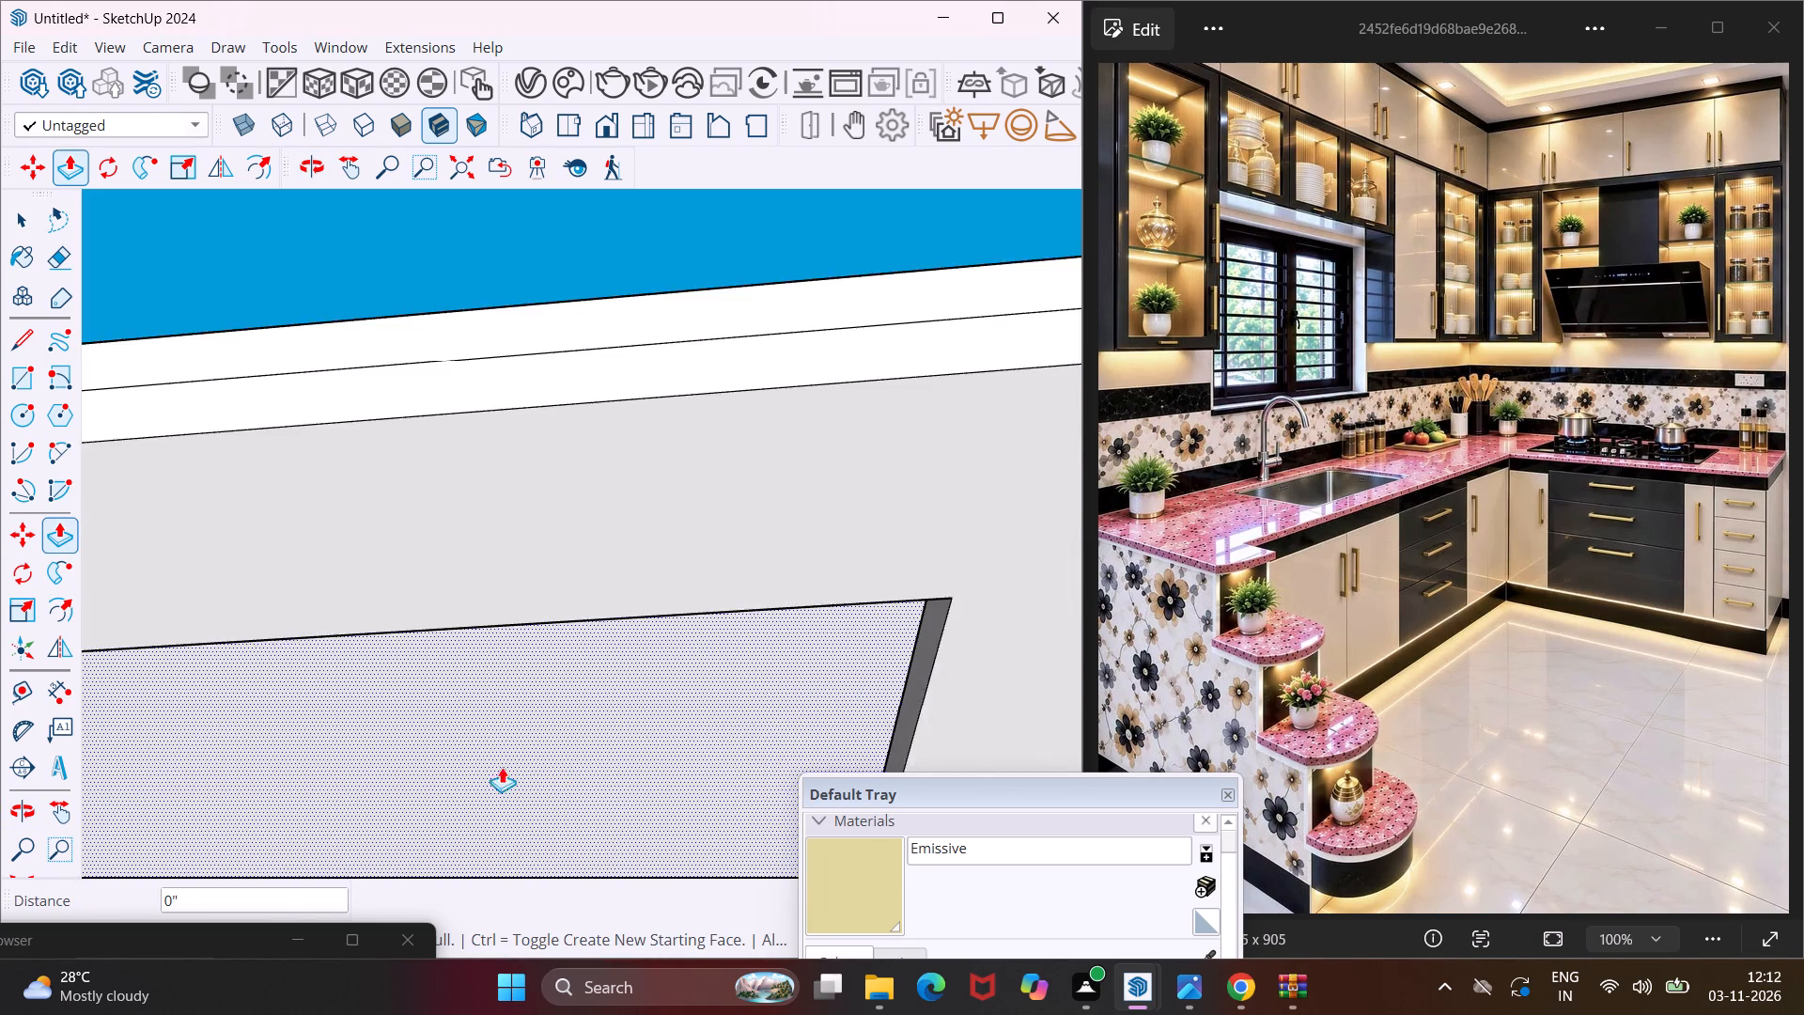
scroll(483, 767, "down", 6)
scroll(333, 726, "down", 3)
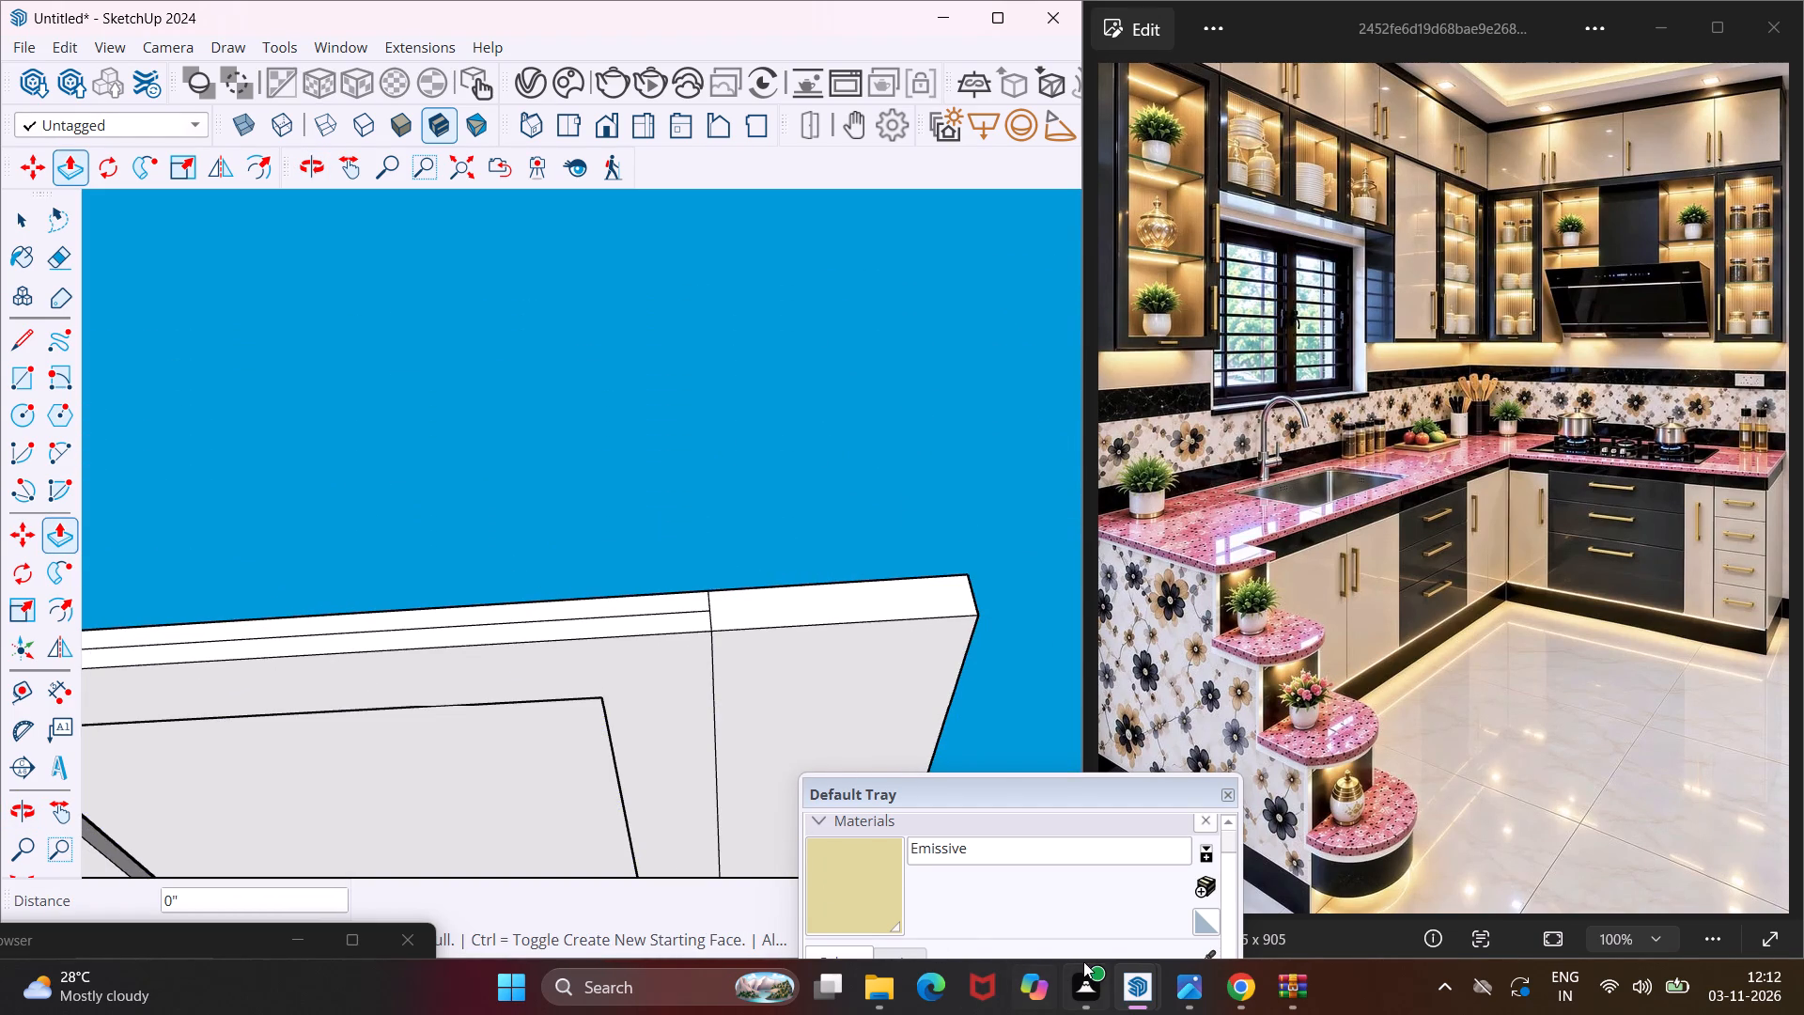
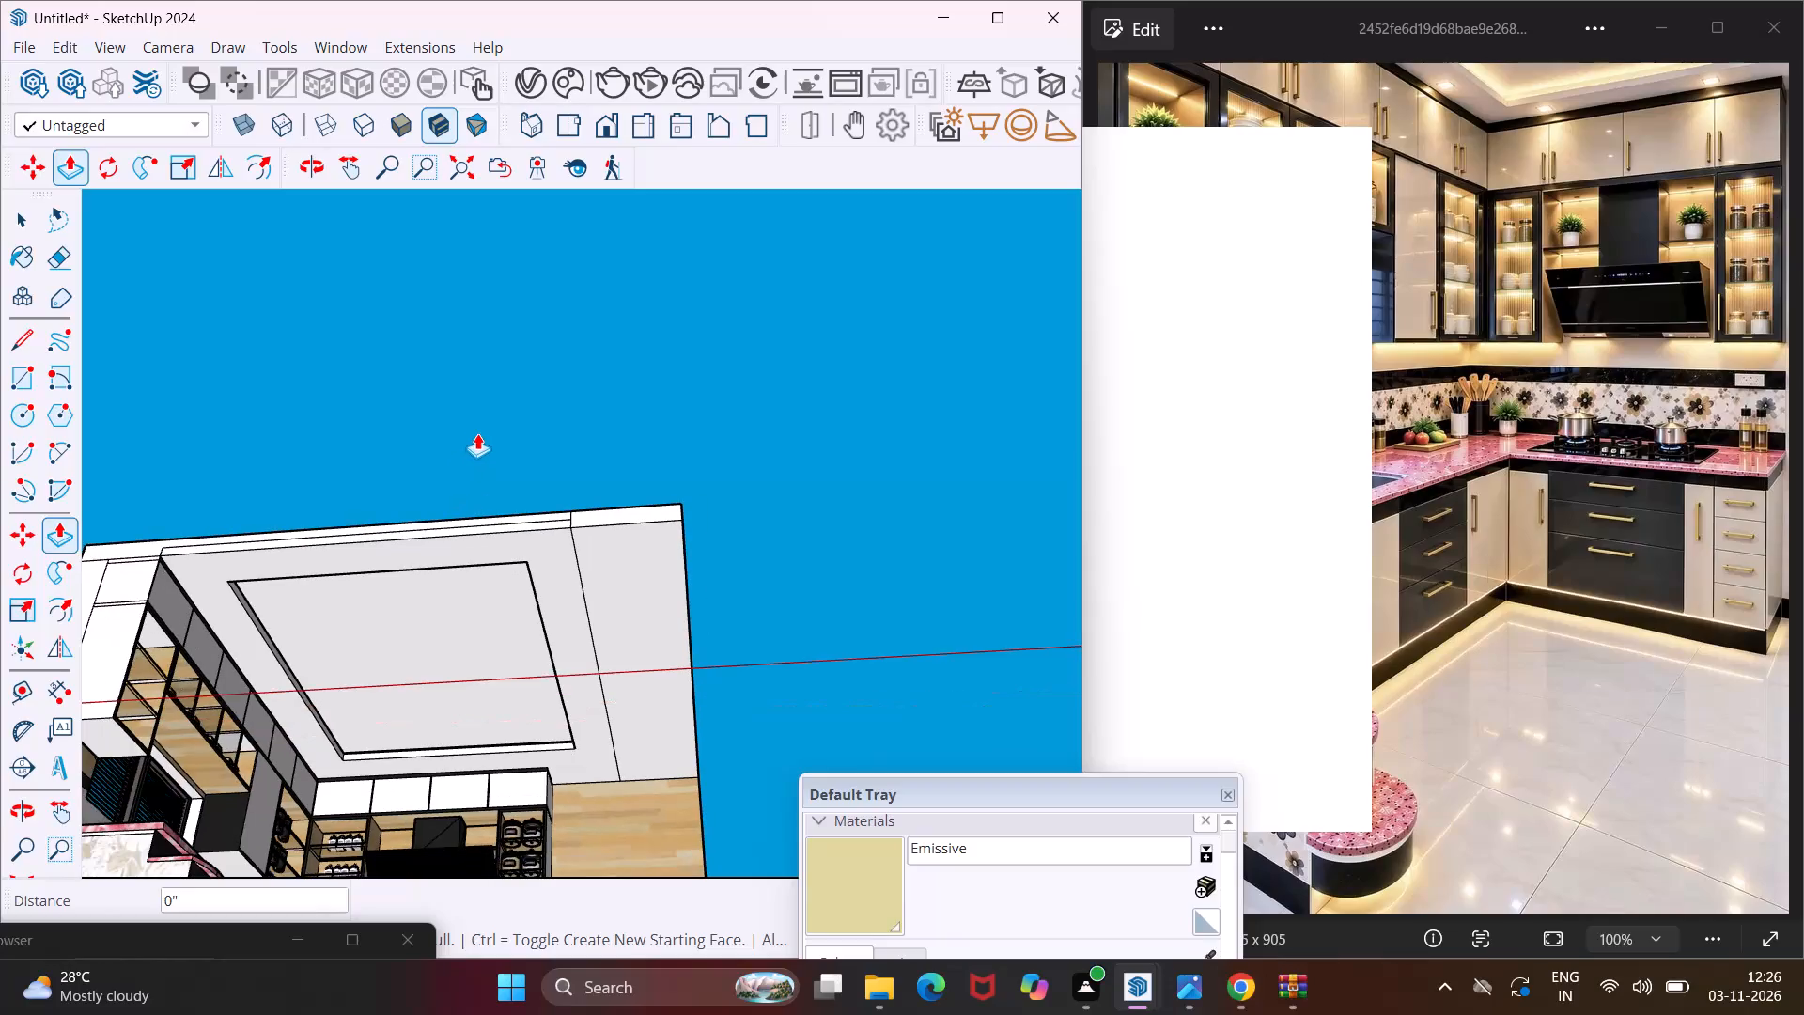
Examine the recessed false ceiling and its surrounding slab from below and from several sides of the kitchen.
middle_click_drag(477, 436, 435, 659)
key("Escape")
key("space")
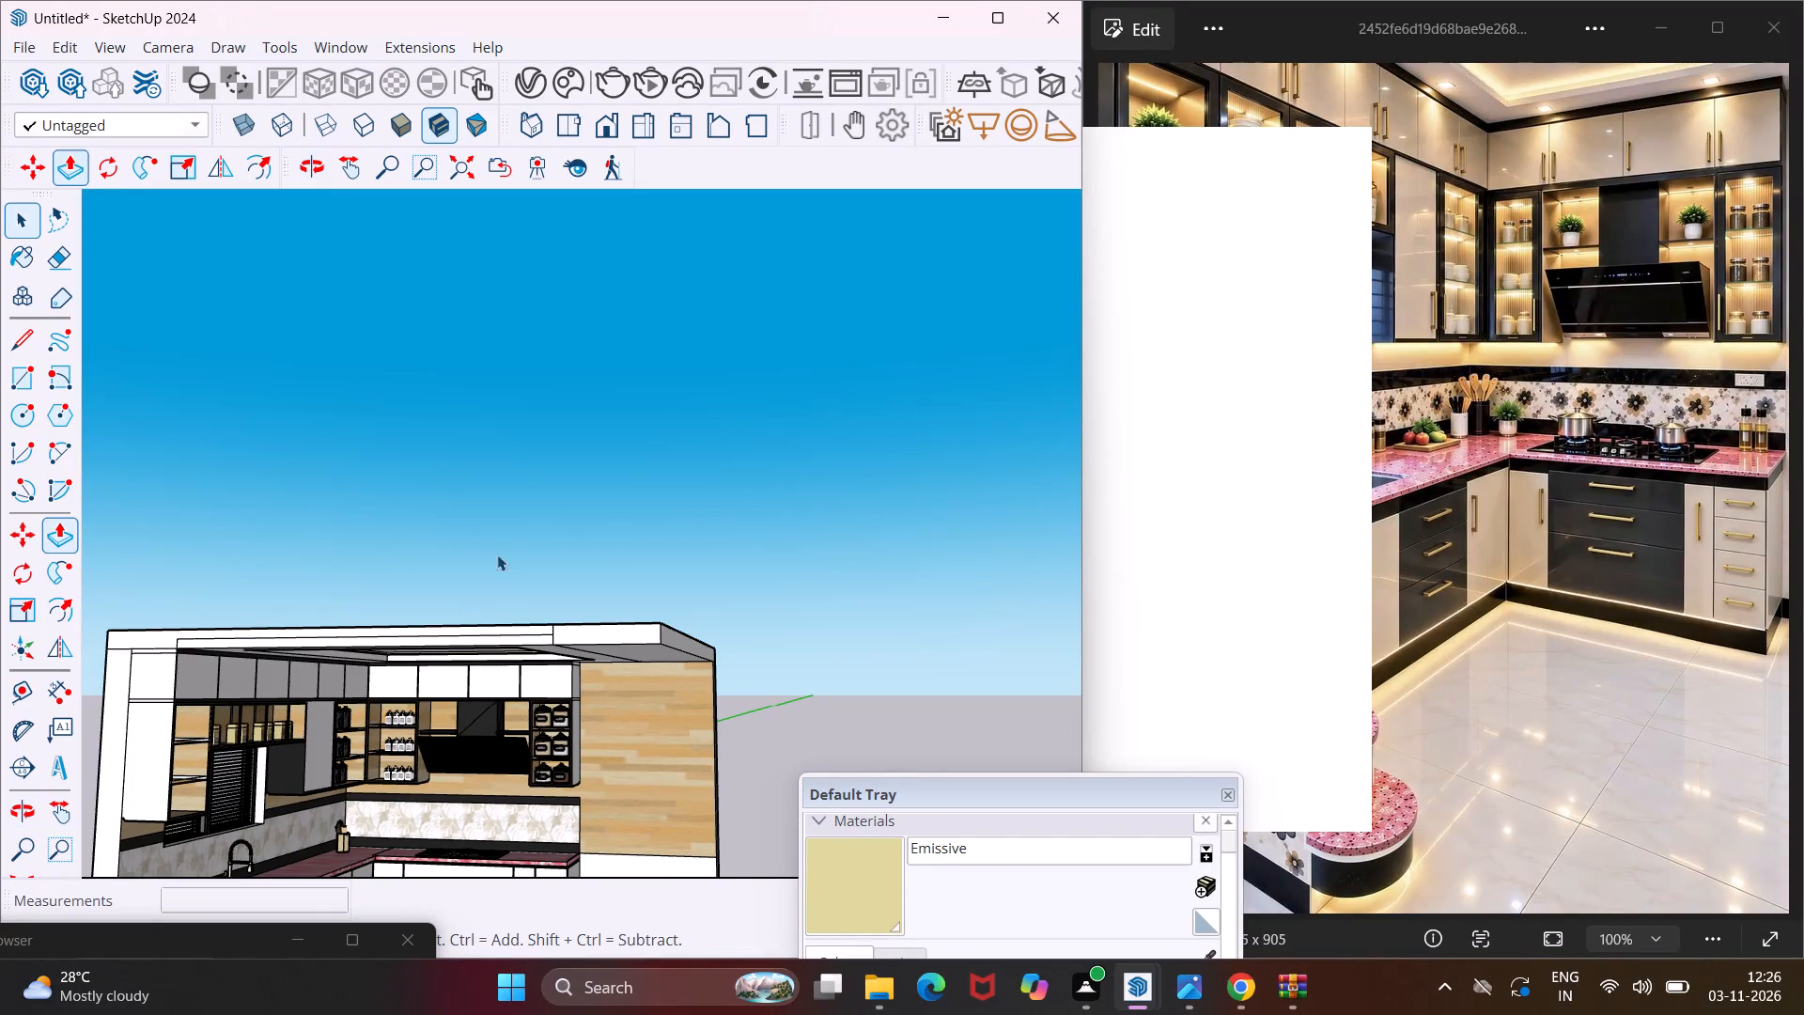
scroll(486, 648, "up", 7)
middle_click_drag(481, 630, 545, 591)
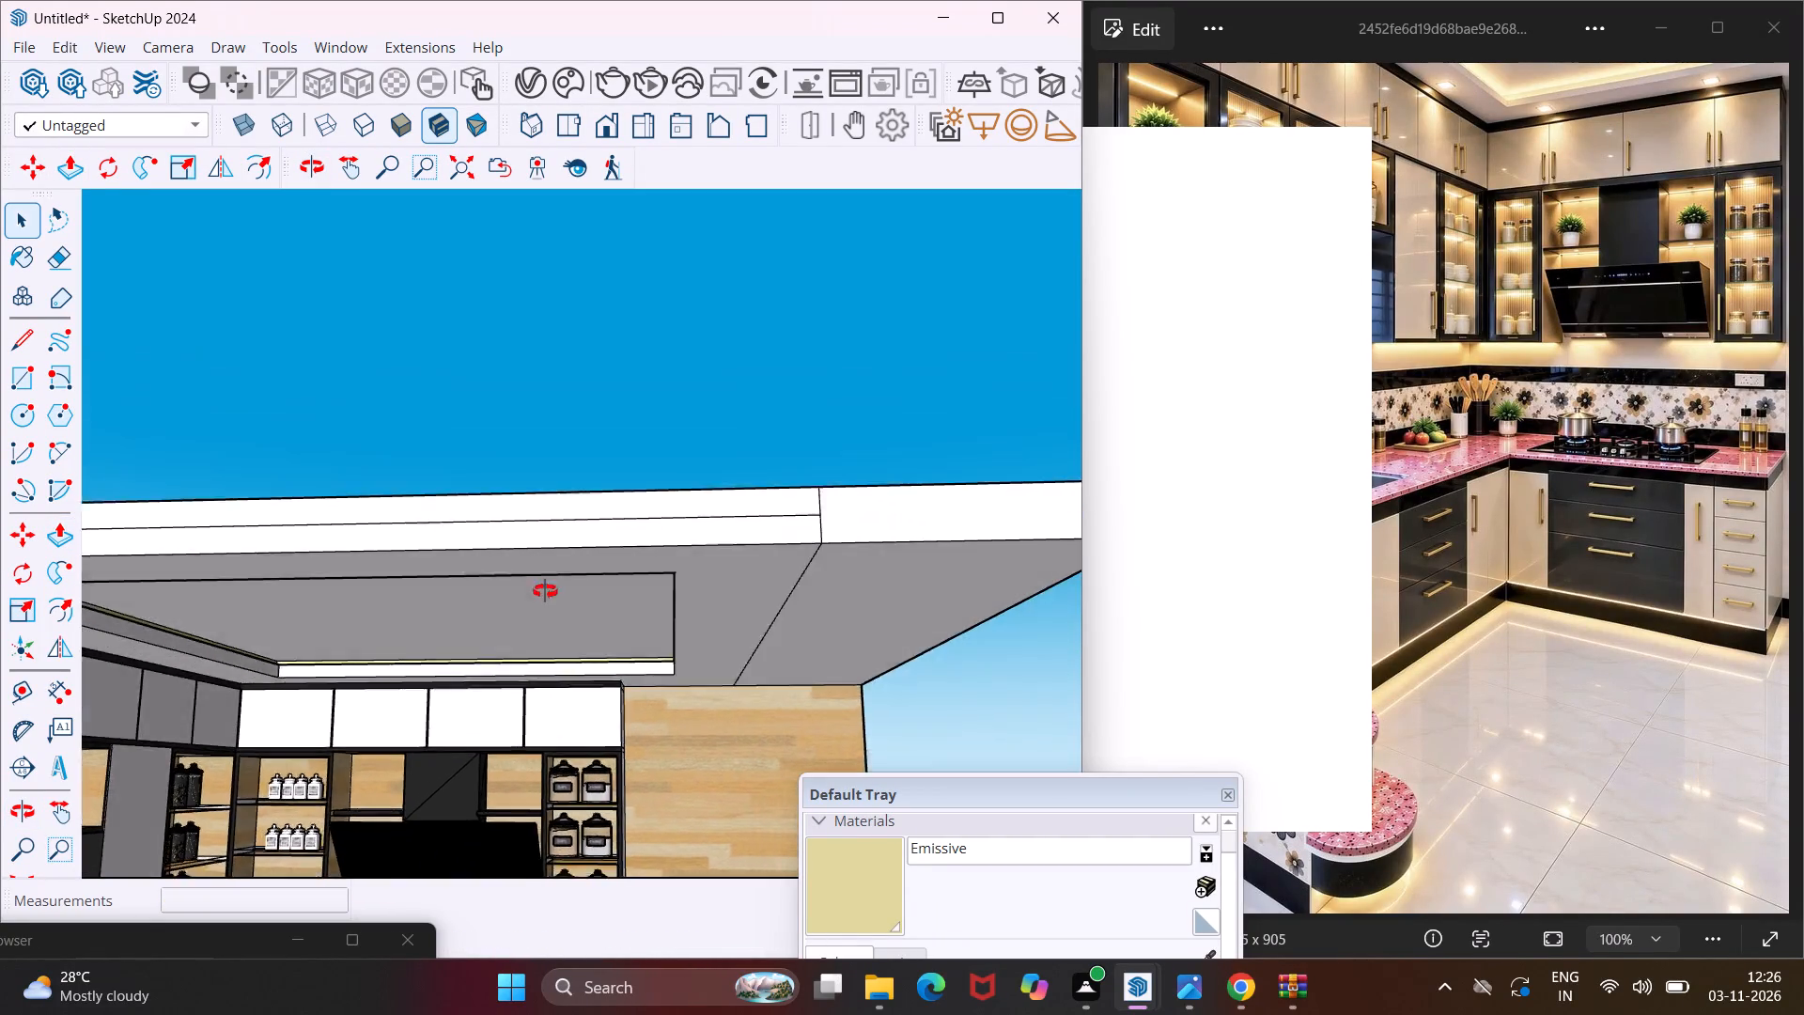
middle_click_drag(545, 591, 233, 507)
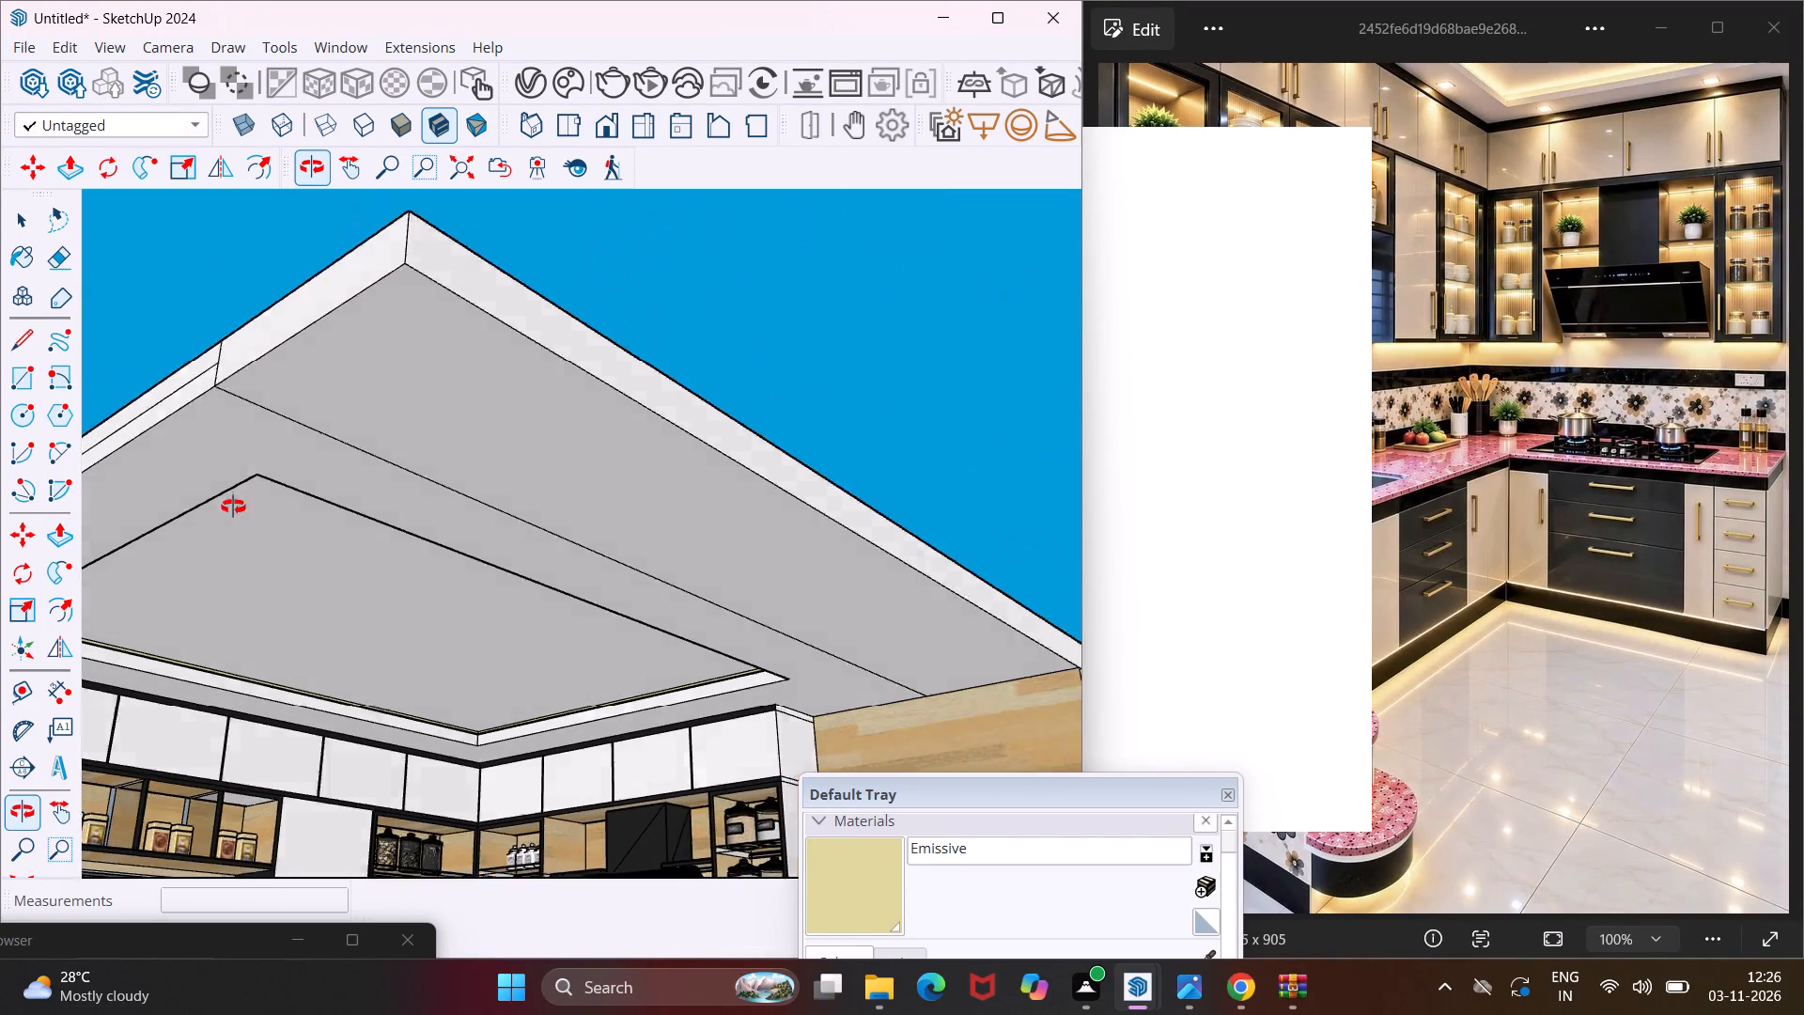
middle_click_drag(233, 507, 232, 507)
scroll(629, 403, "down", 2)
middle_click_drag(650, 476, 302, 503)
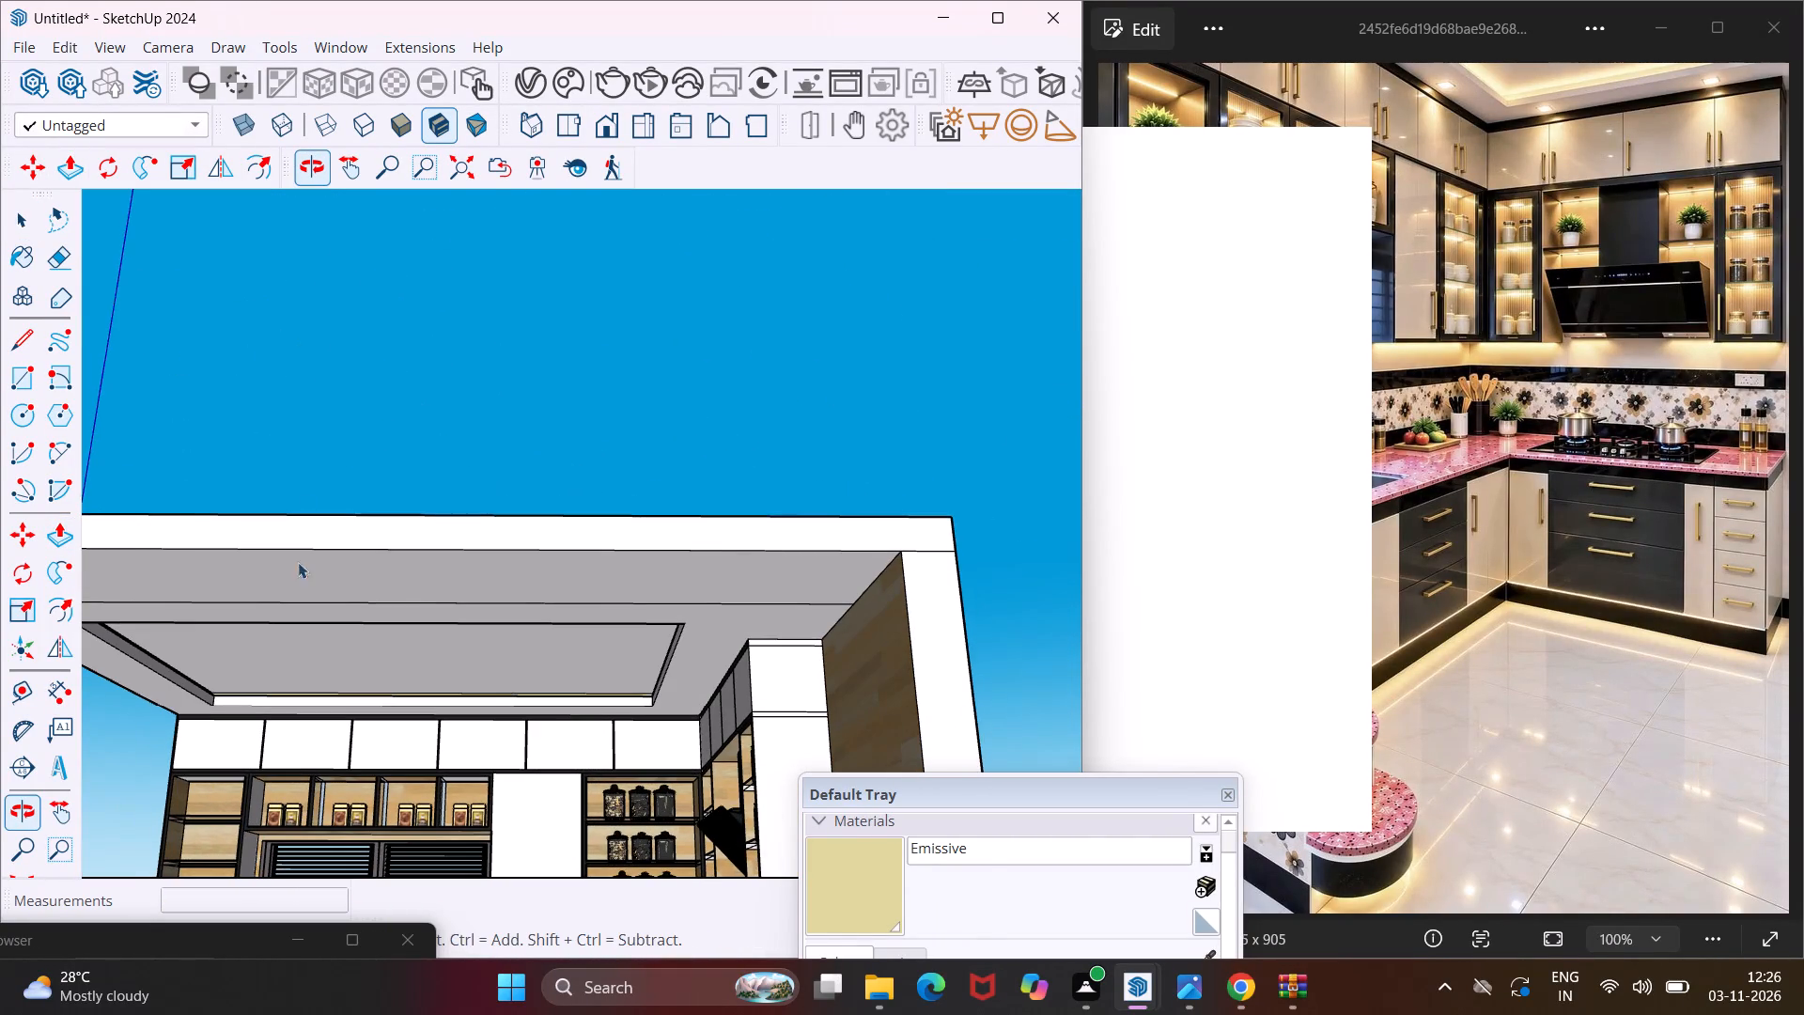
middle_click_drag(429, 665, 781, 694)
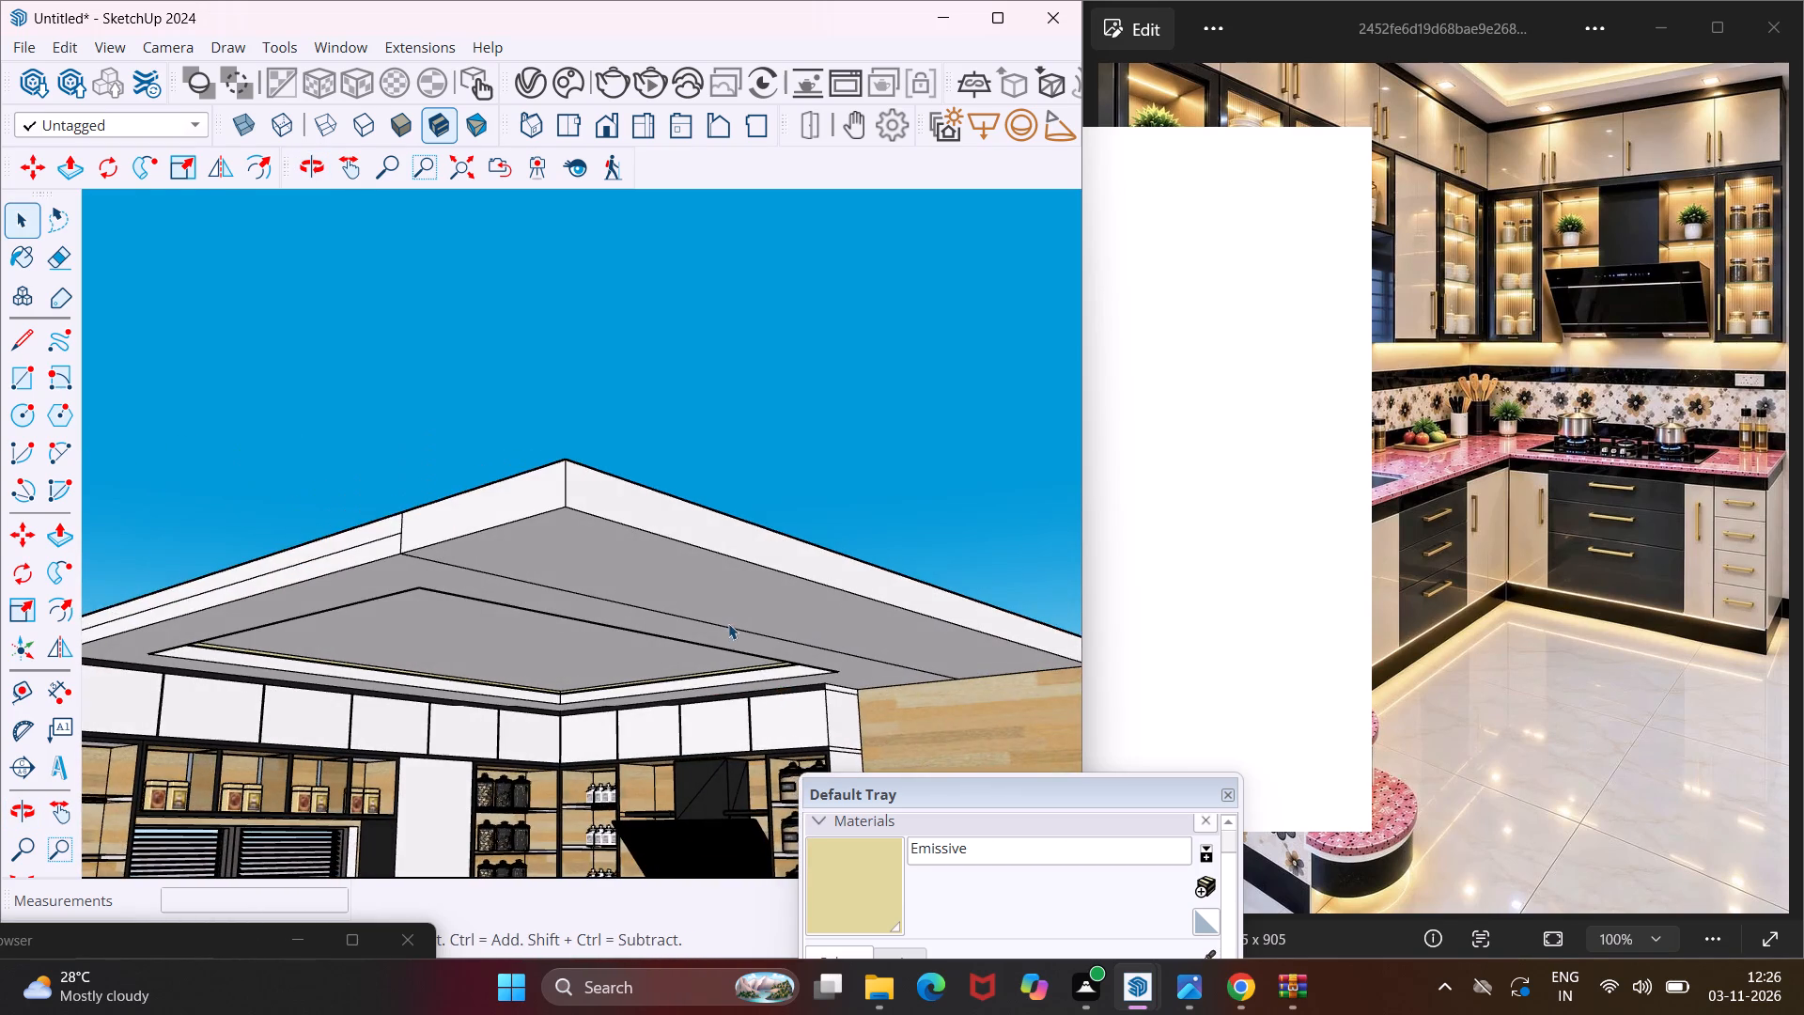
scroll(728, 623, "down", 5)
scroll(691, 550, "down", 4)
middle_click_drag(707, 617, 736, 751)
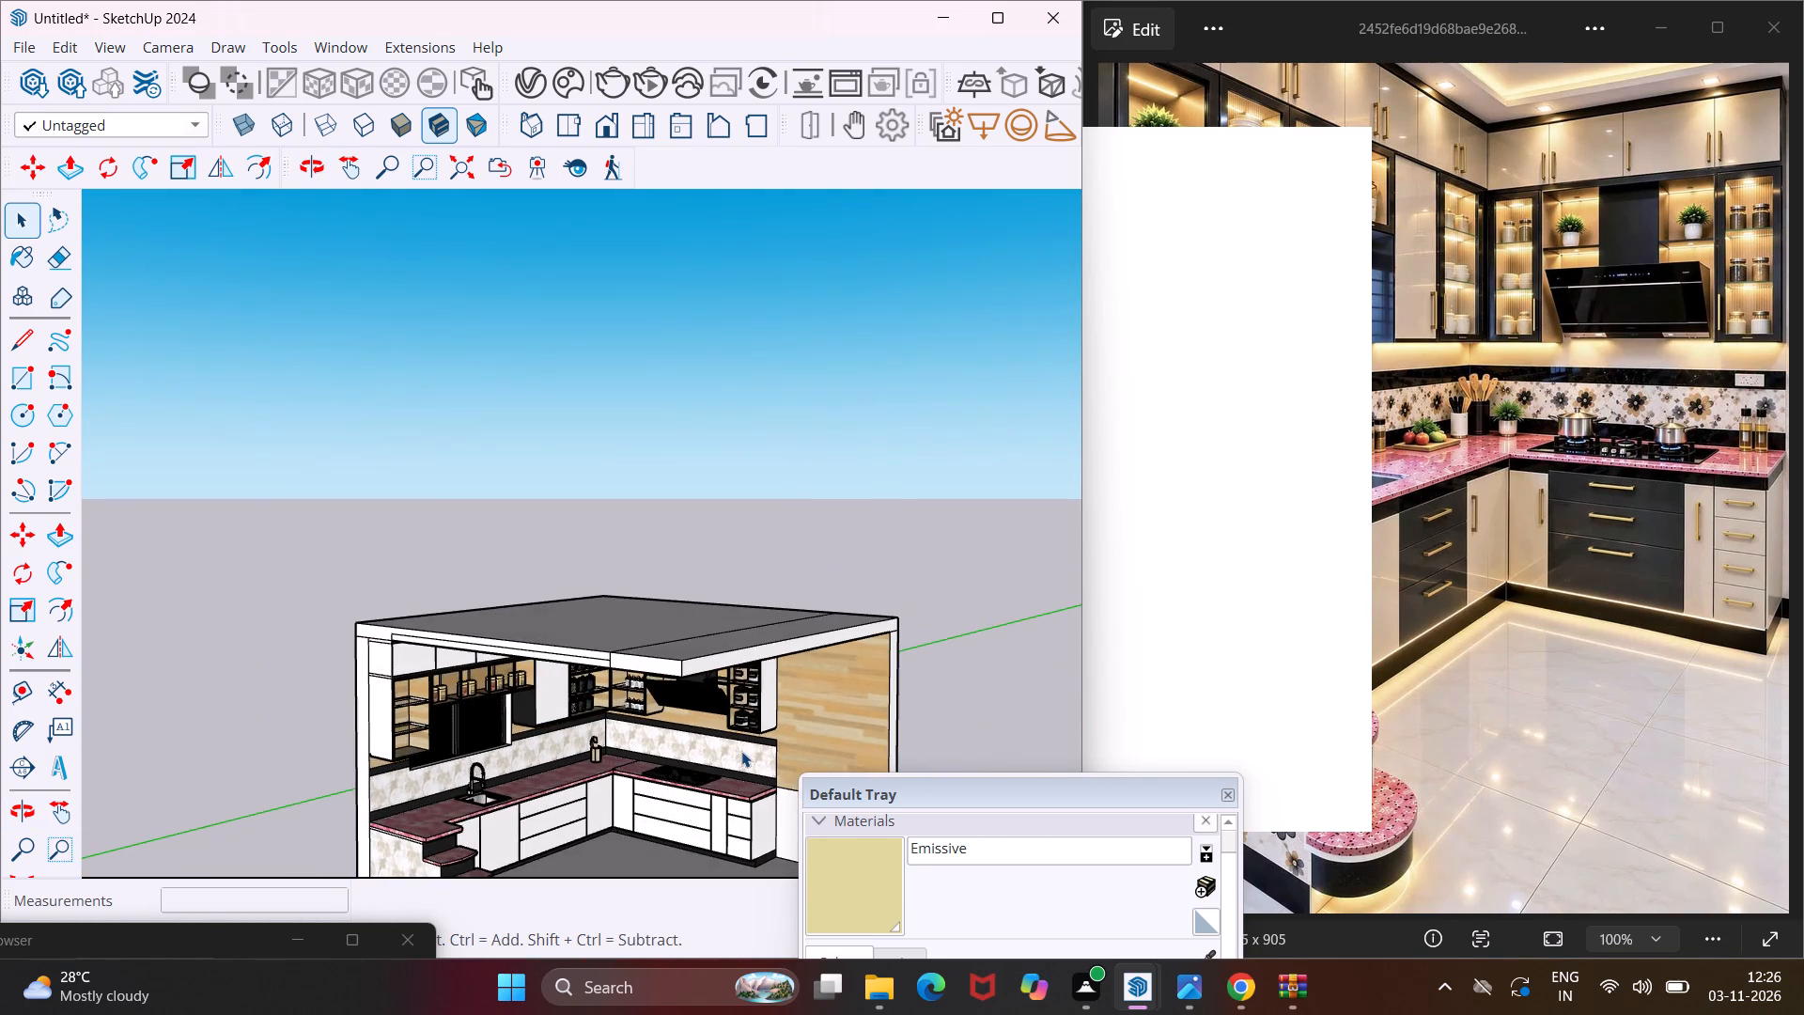
Paint the exposed end panel of the jar cabinet beside the chimney hood and the narrow strip above it with Color M08.
scroll(741, 751, "up", 9)
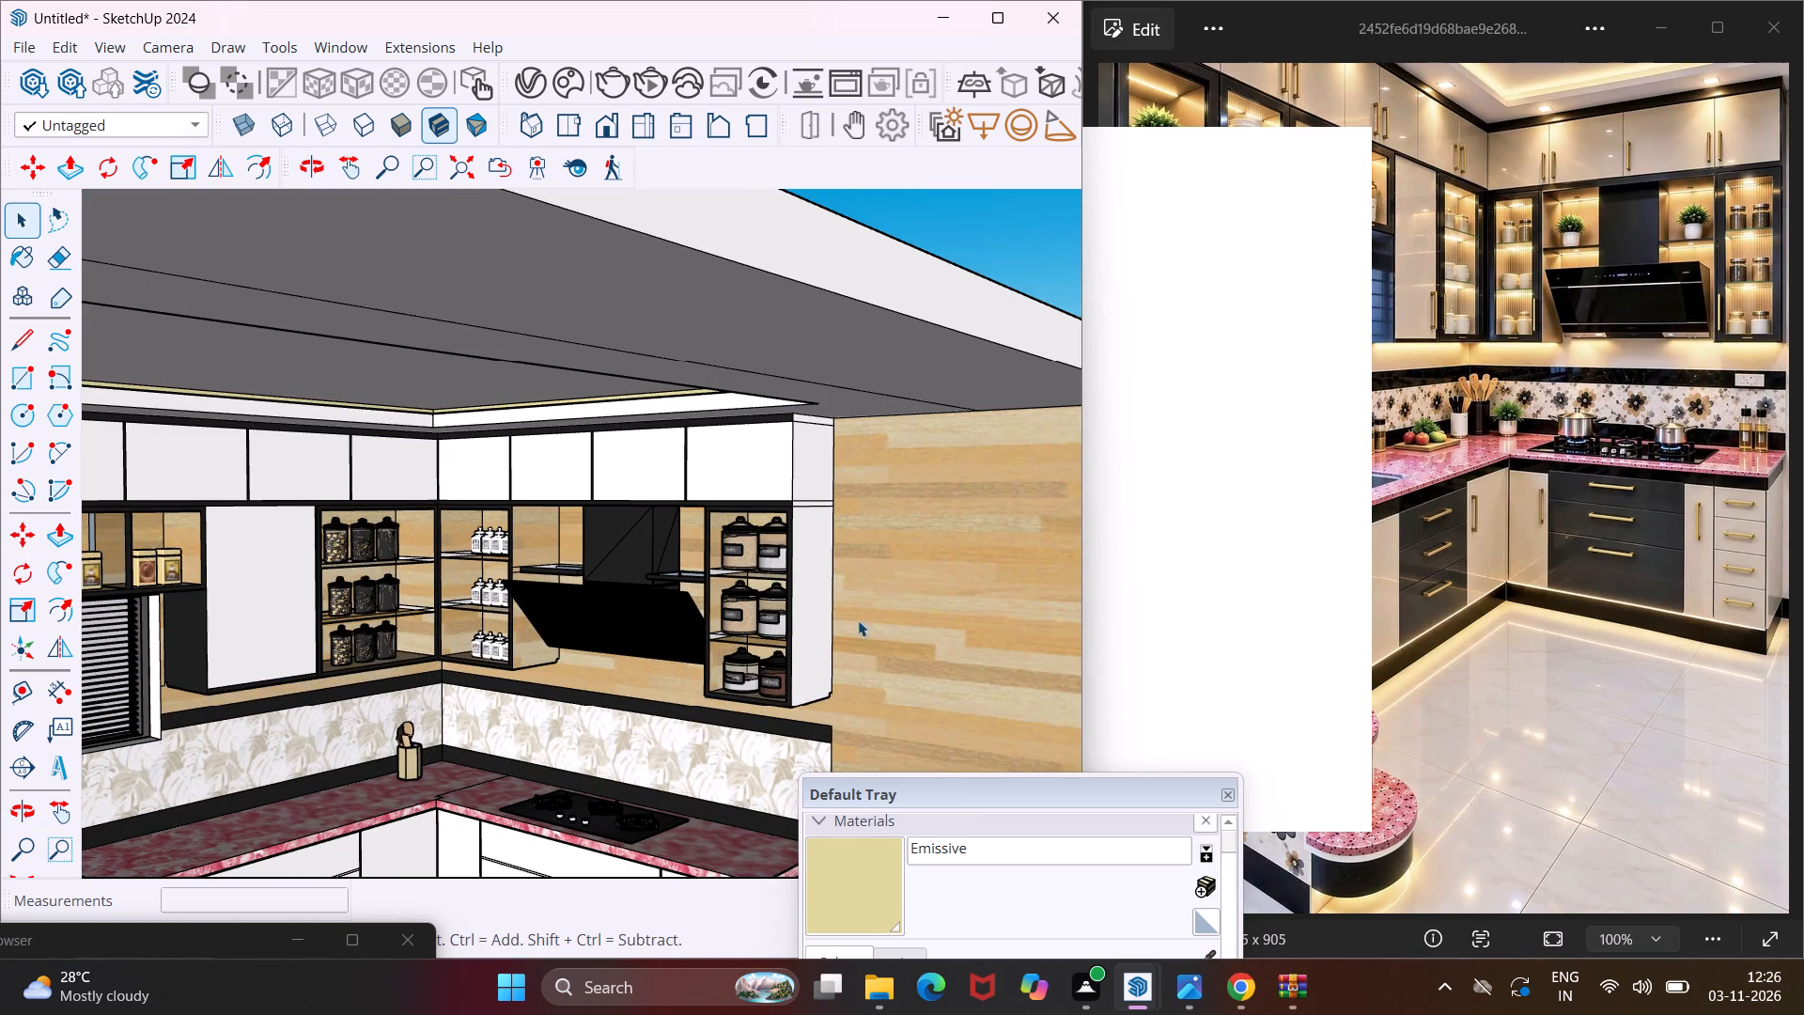
left_click(818, 827)
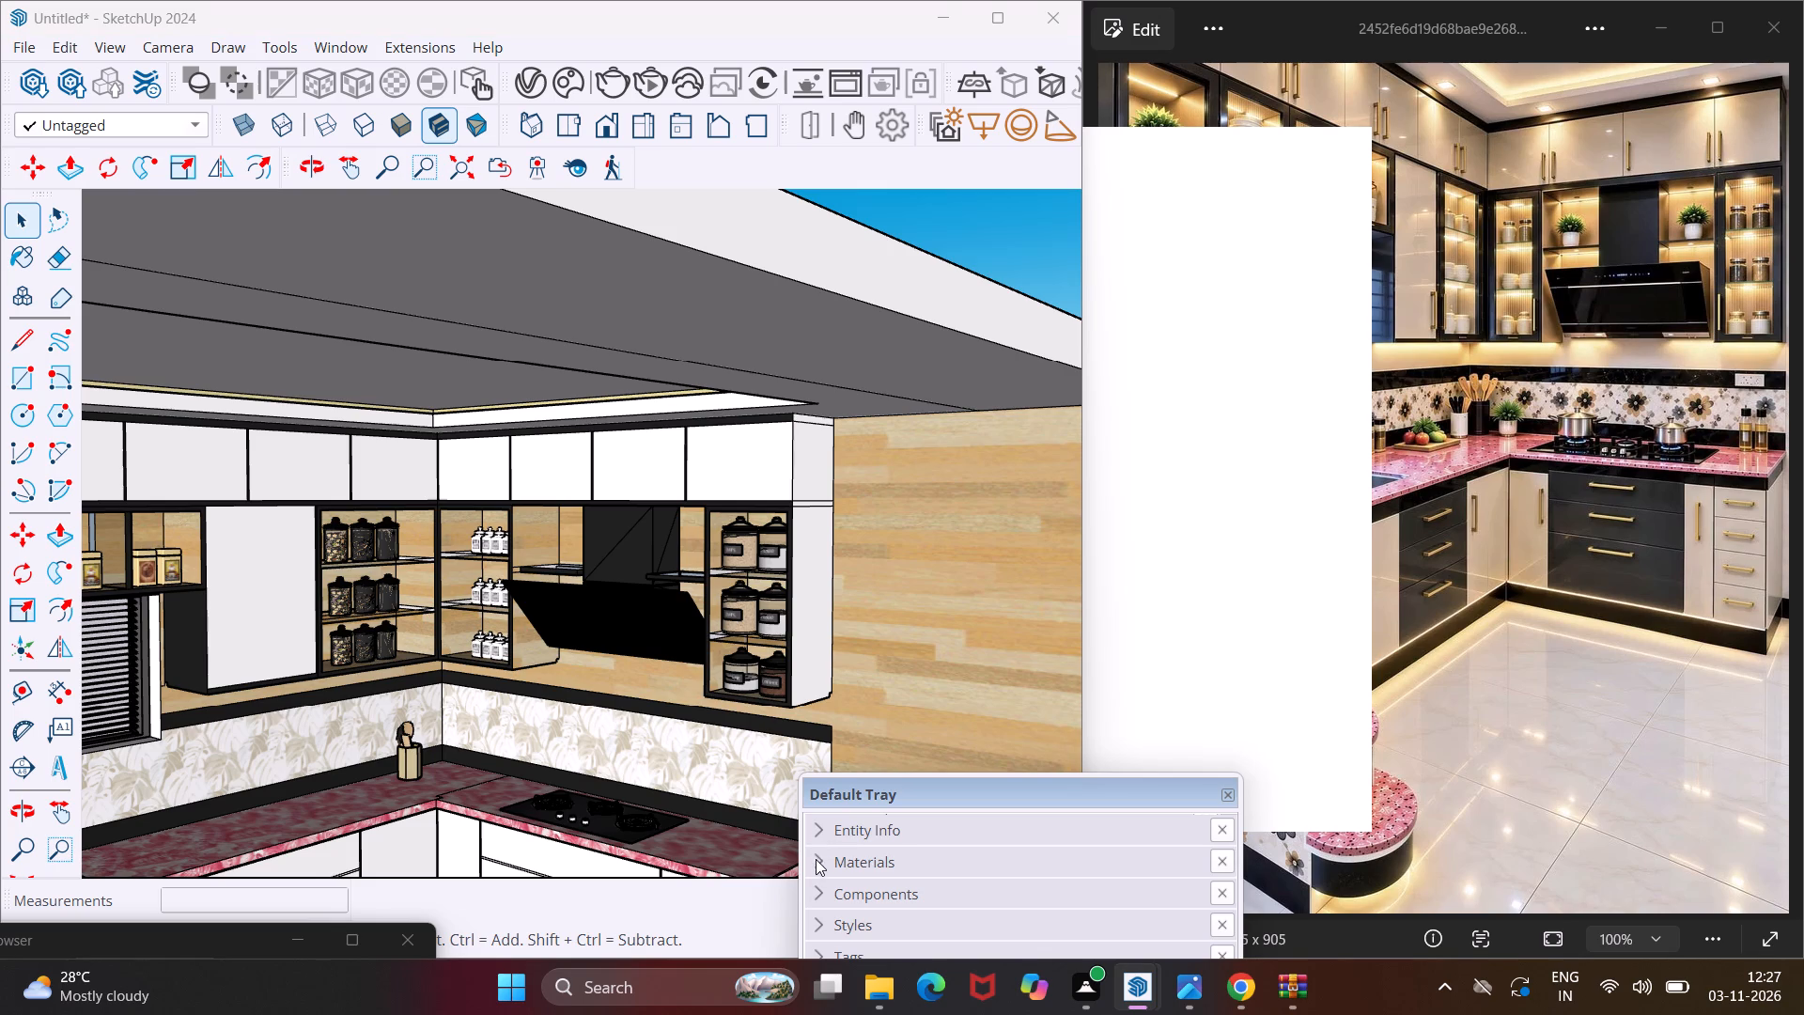
left_click(815, 861)
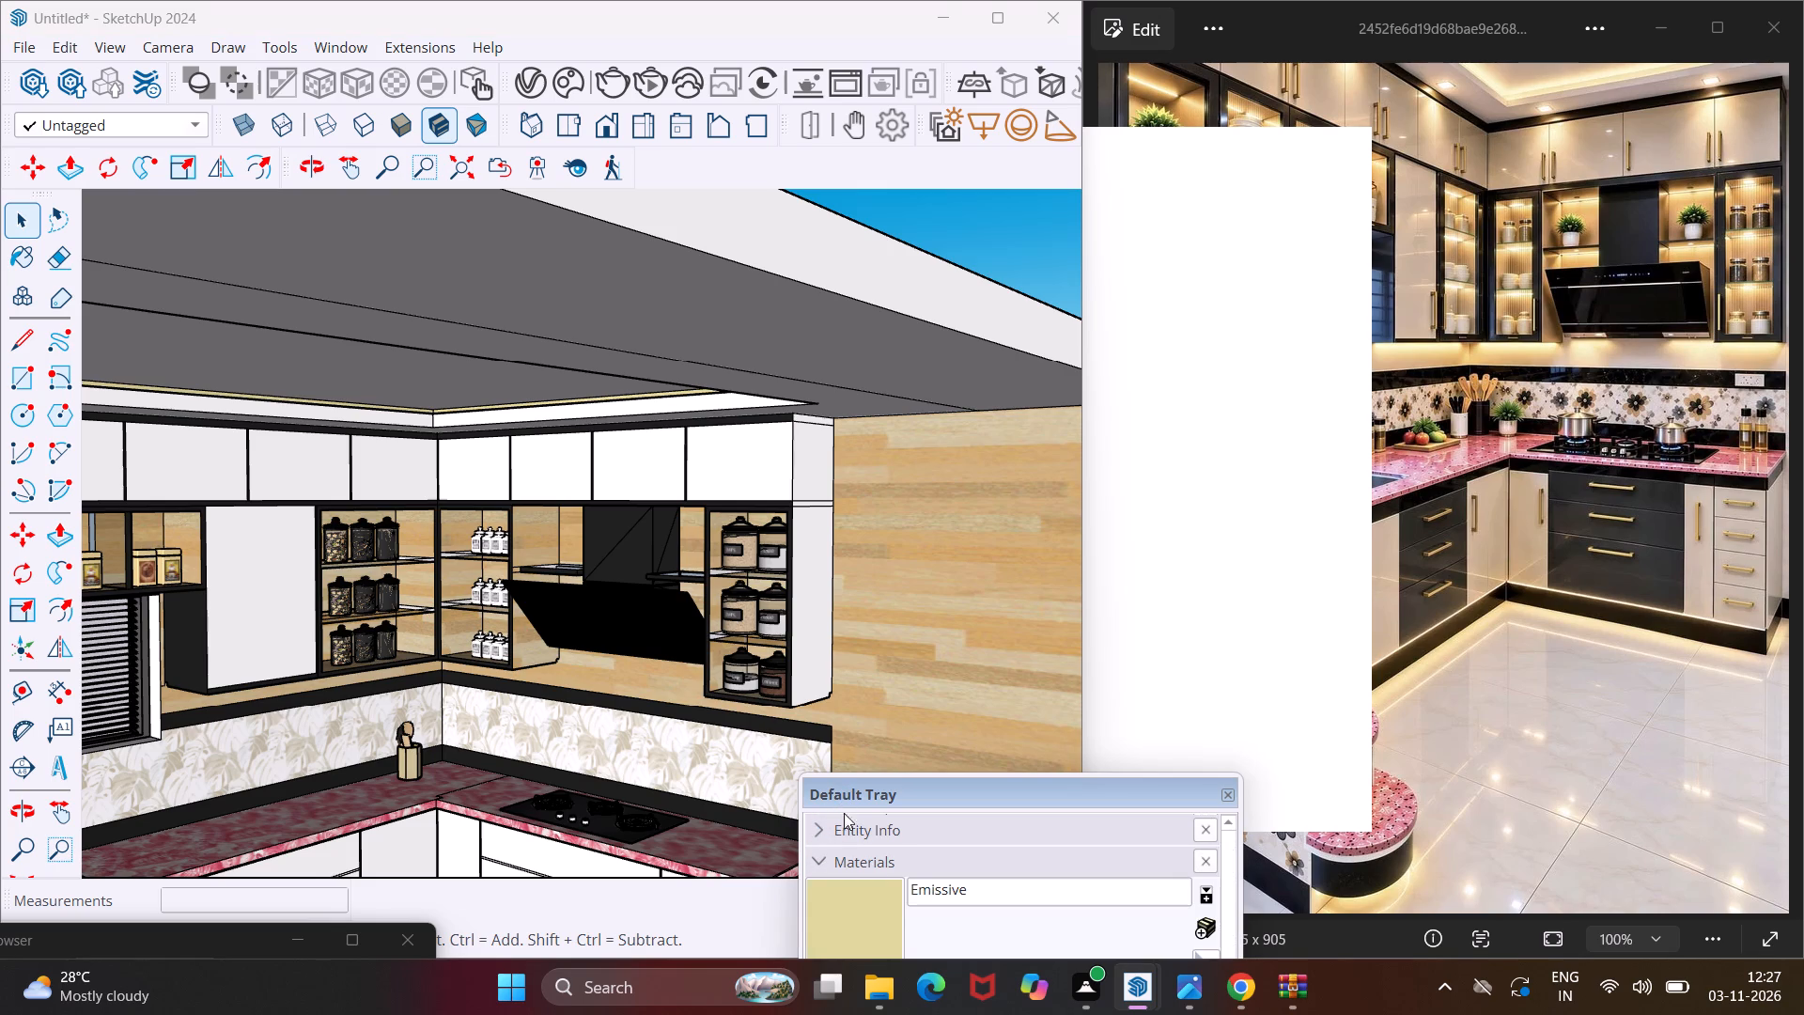
scroll(893, 889, "down", 2)
left_click_drag(923, 795, 1071, 553)
left_click(1561, 767)
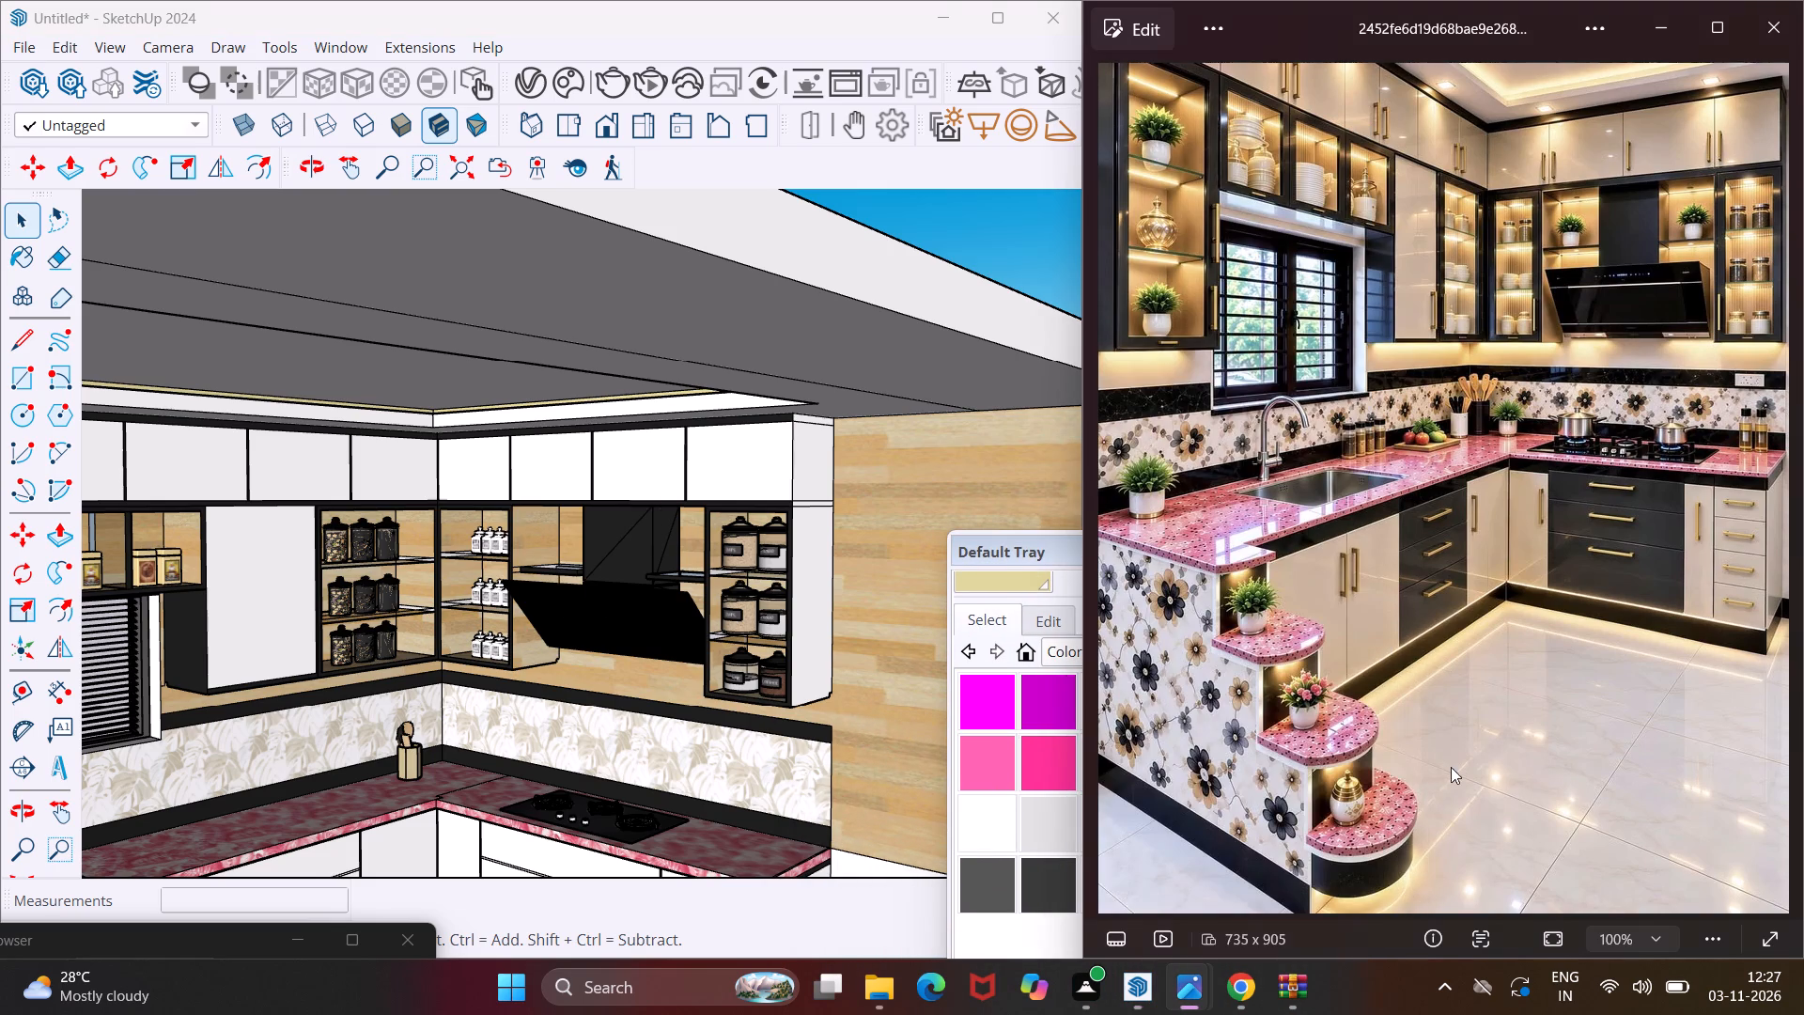
left_click(1019, 548)
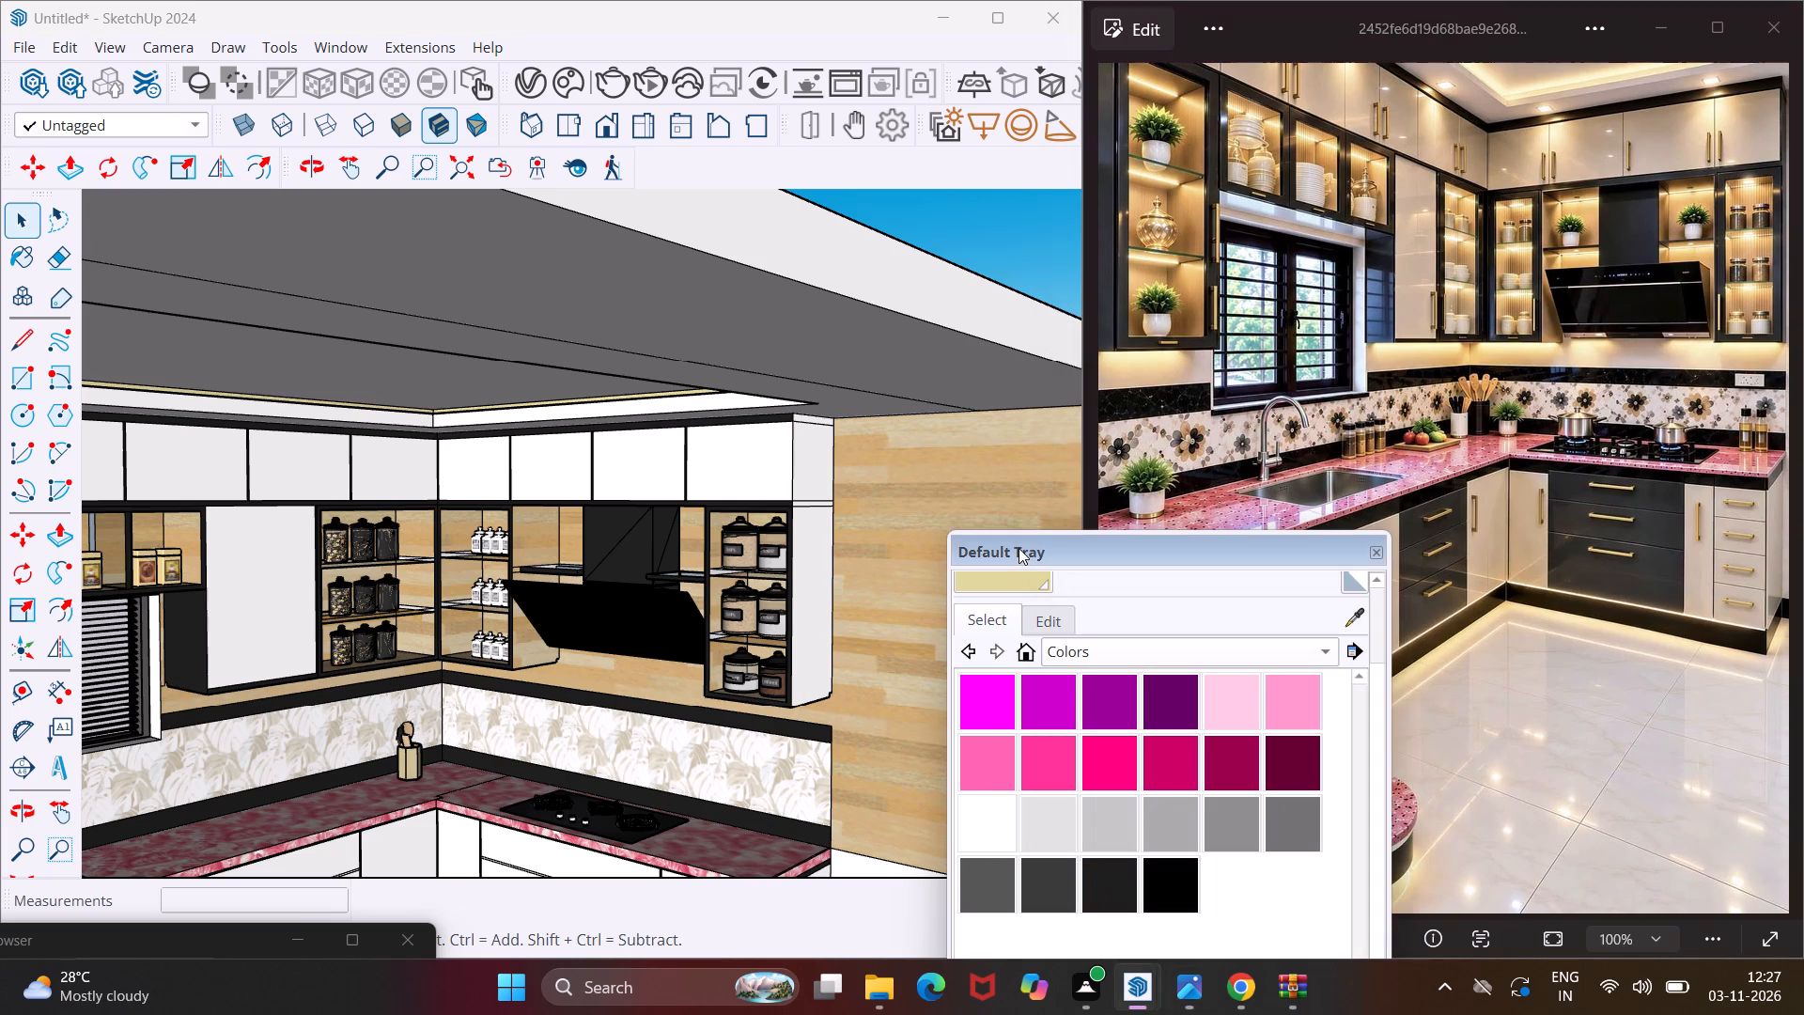
left_click(1110, 899)
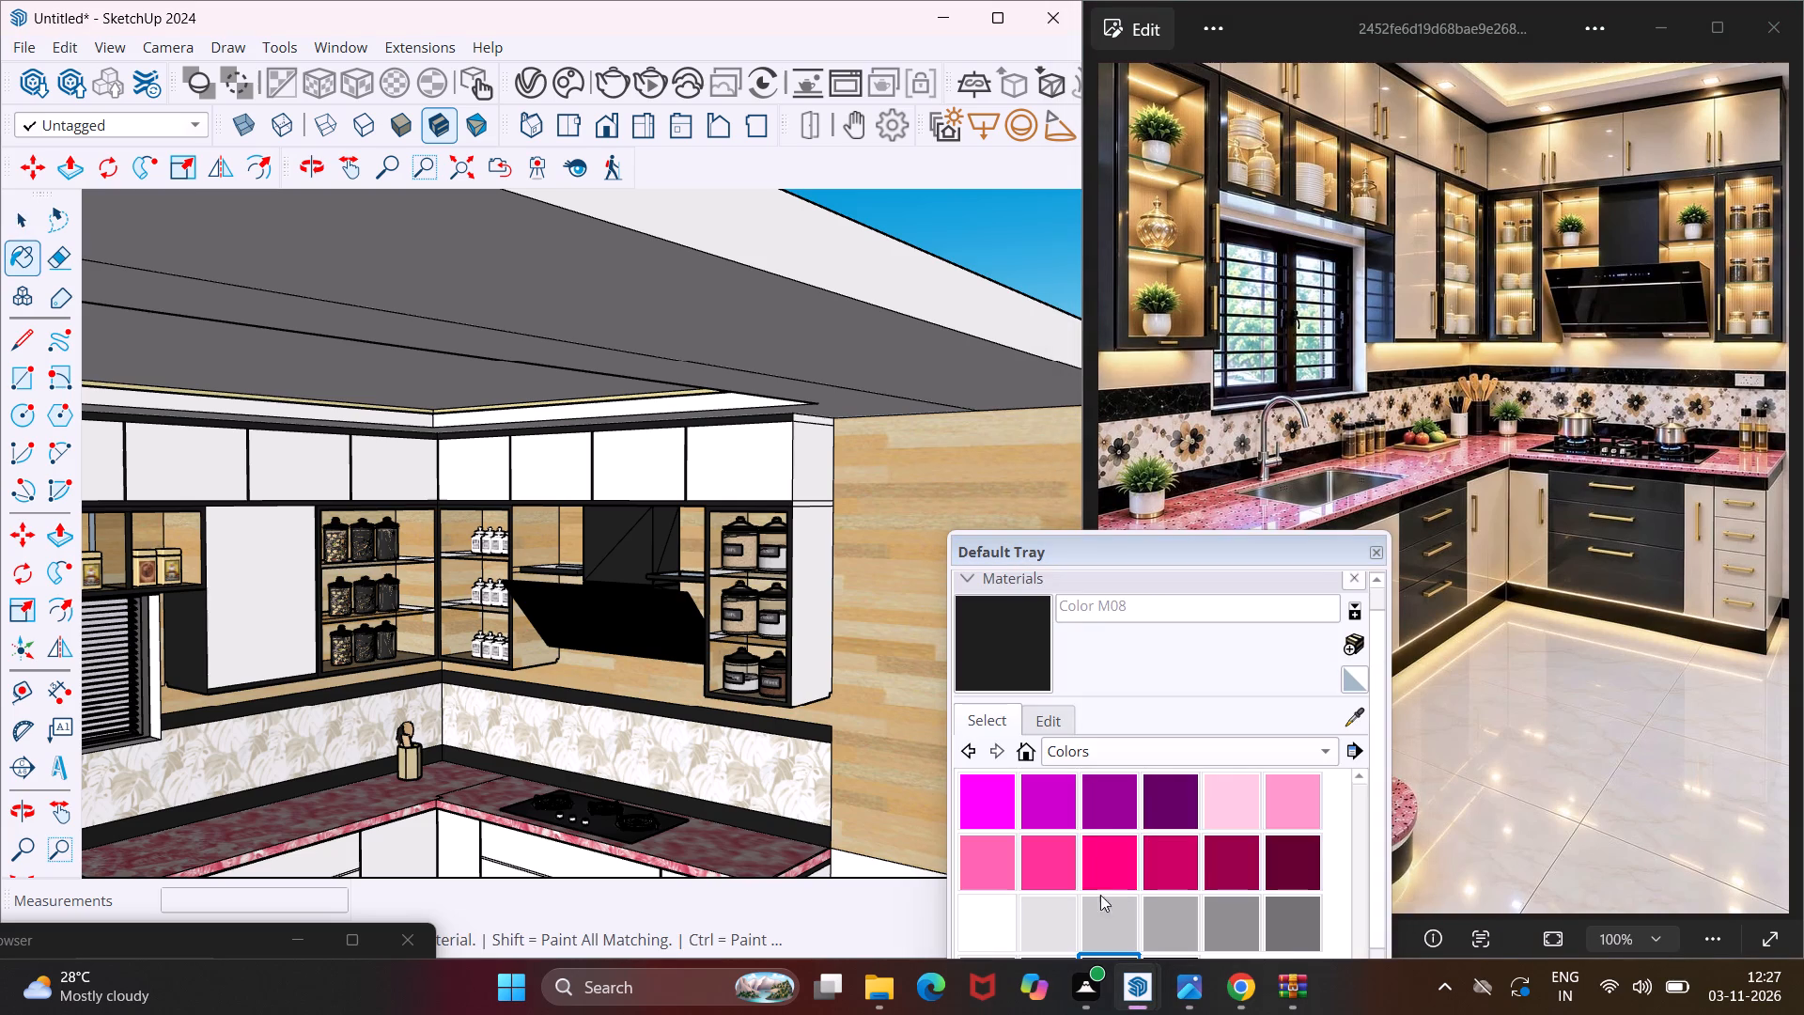
scroll(793, 560, "up", 9)
left_click(812, 580)
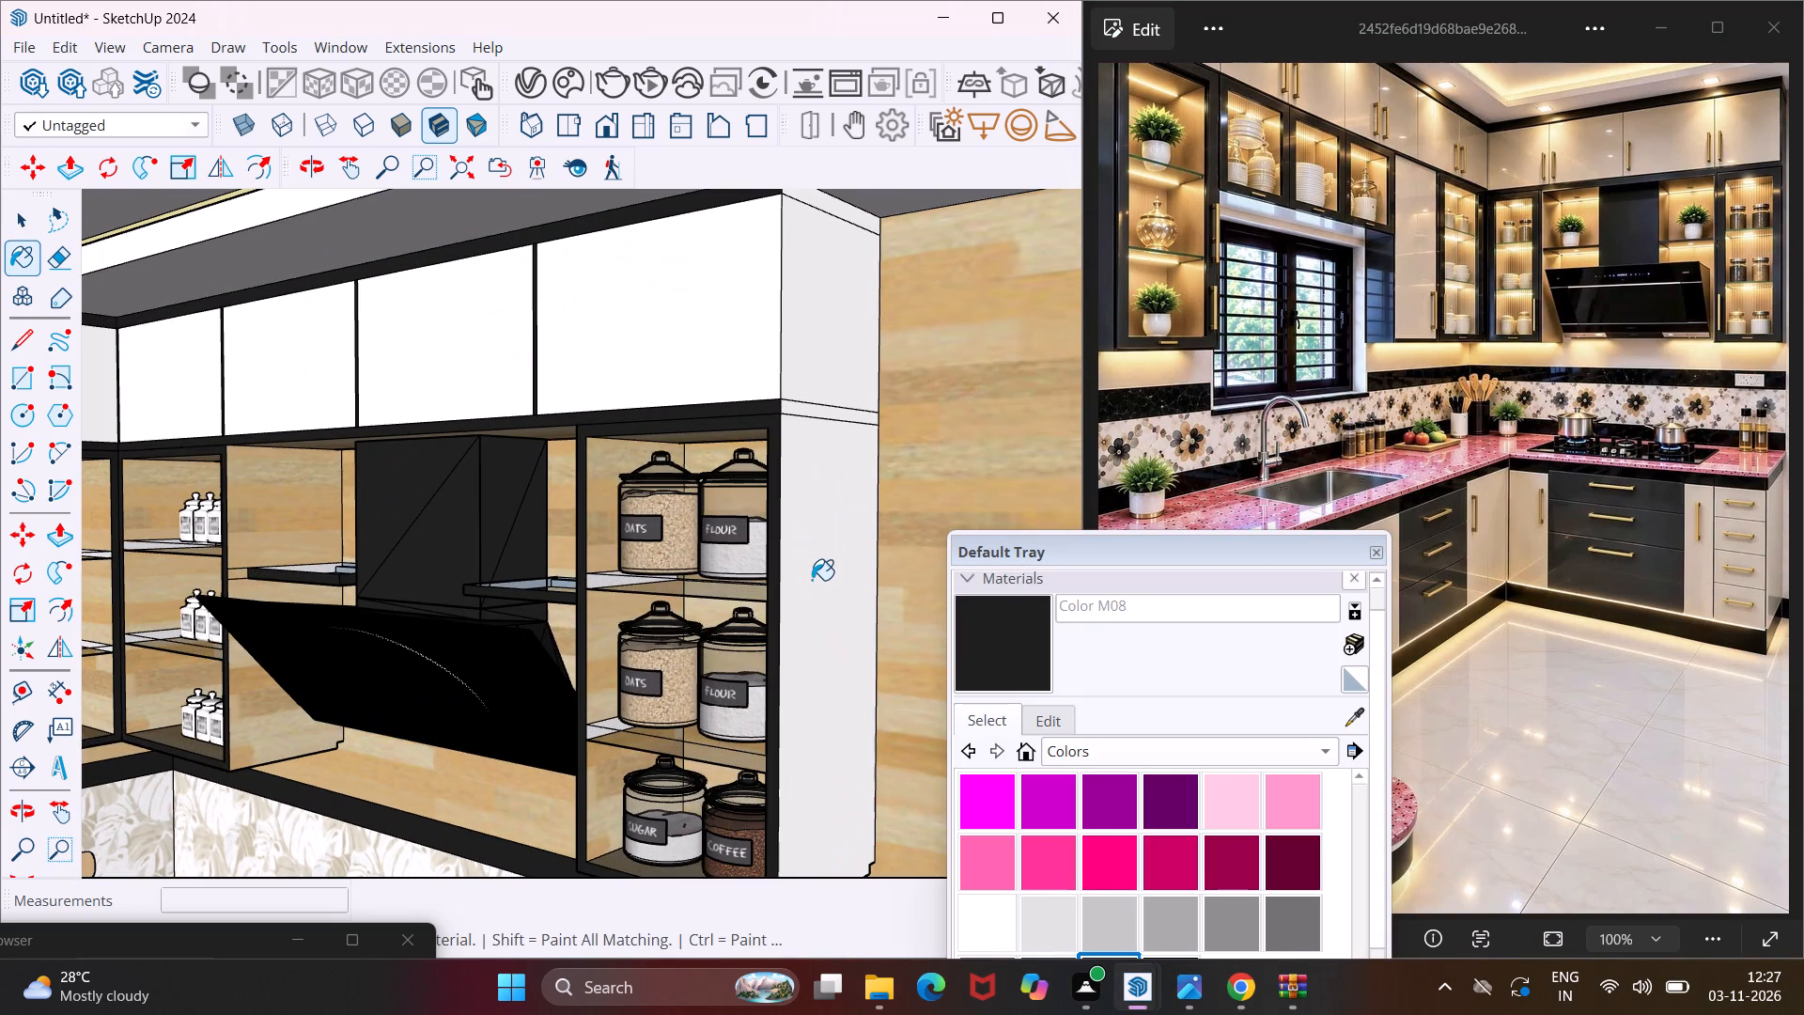
scroll(789, 520, "up", 6)
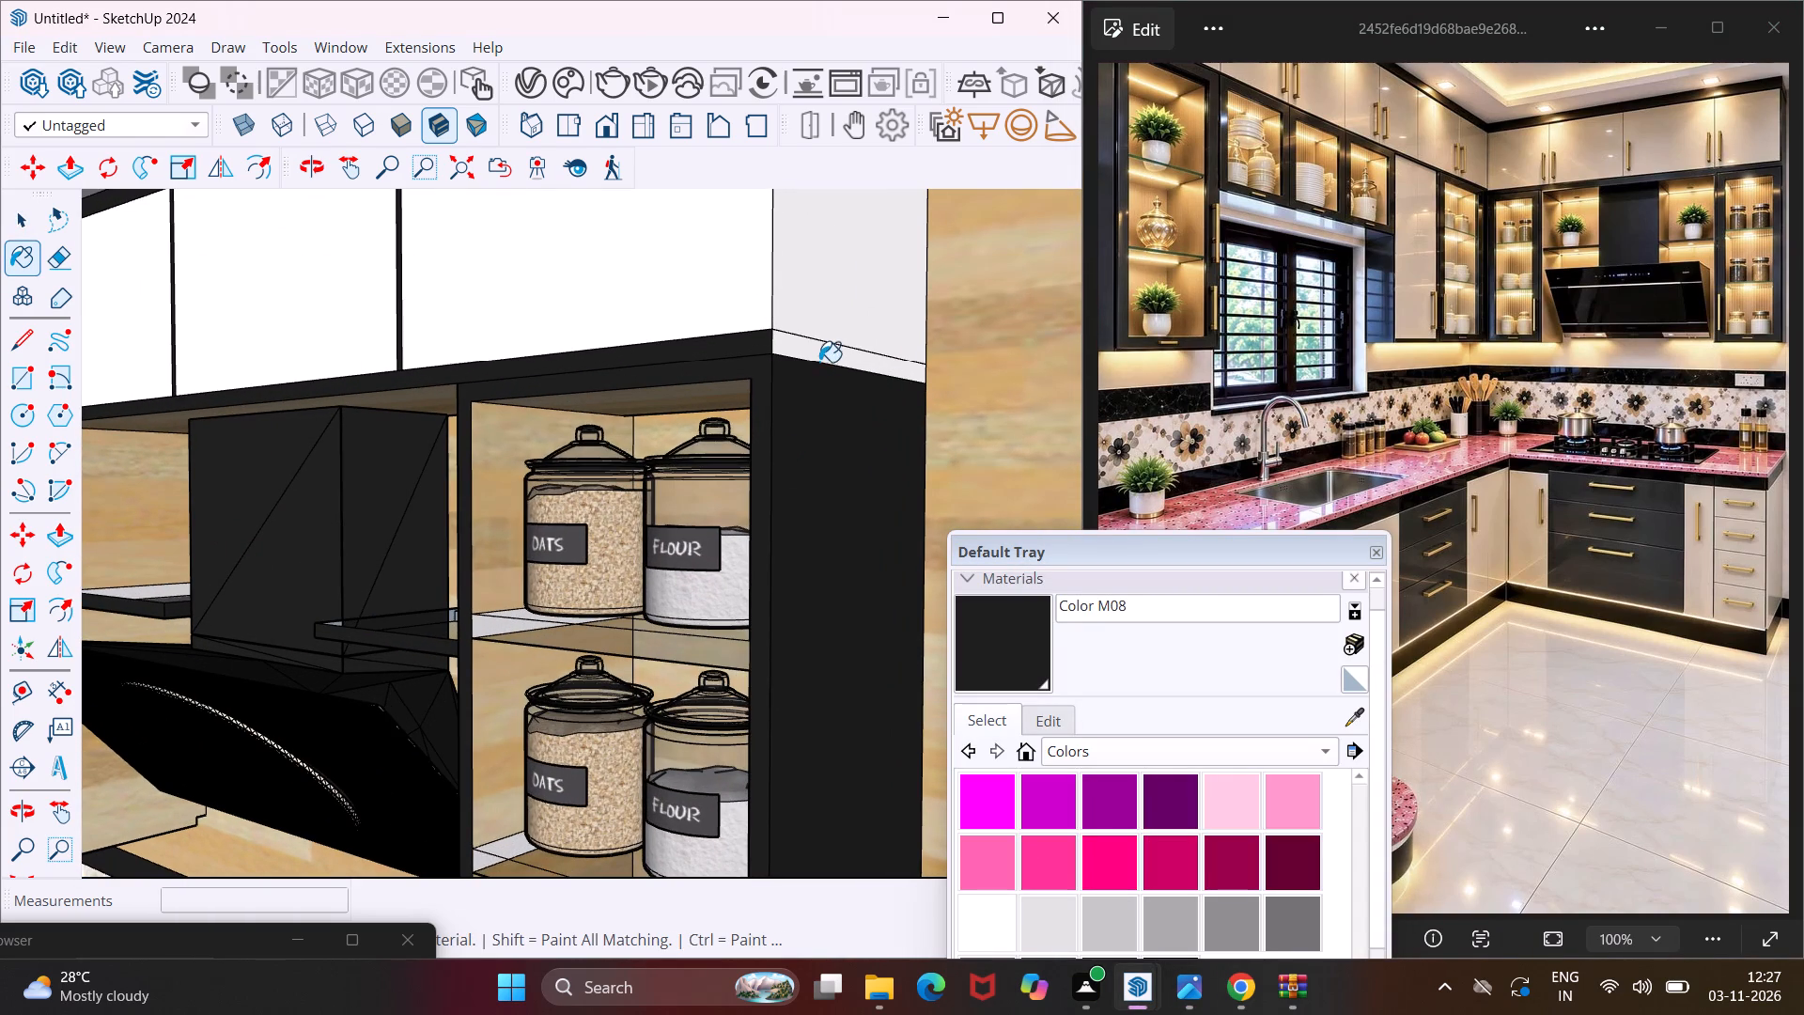
left_click(819, 361)
Paint the undersides of the window wall's end cabinet and of the closed cabinet beyond the window with Color M08.
scroll(819, 361, "down", 7)
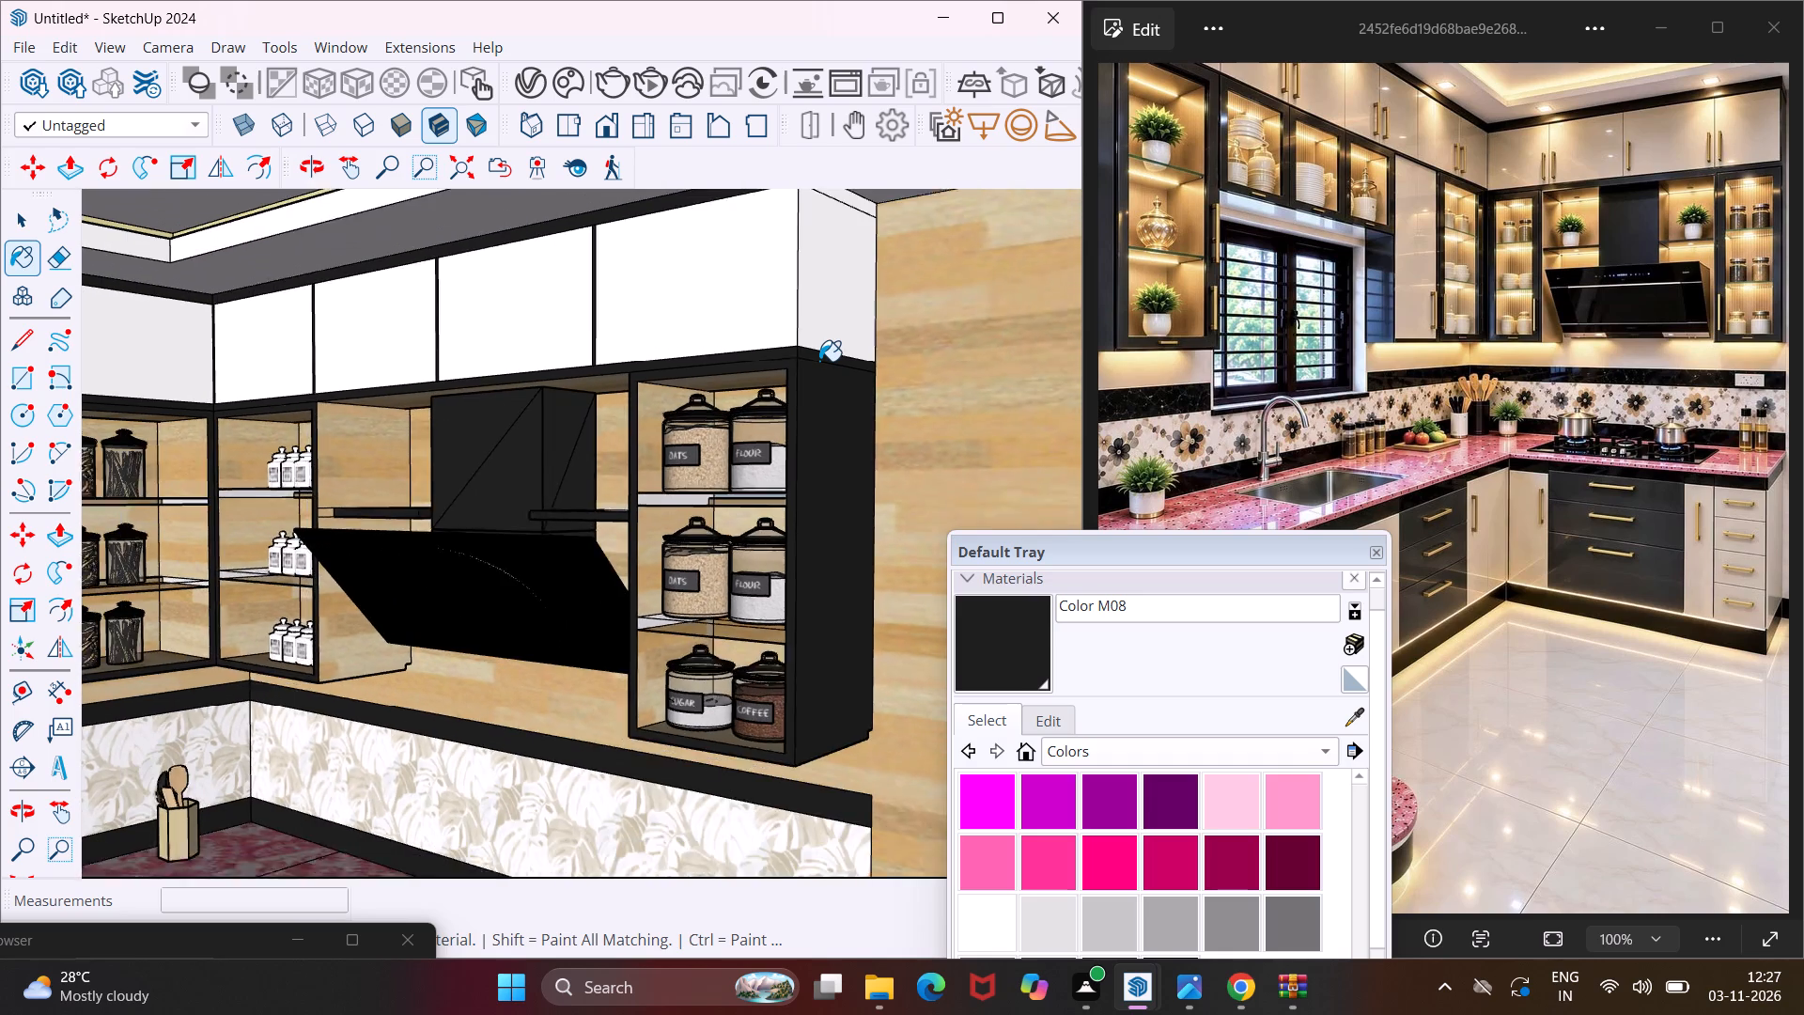
scroll(819, 361, "down", 3)
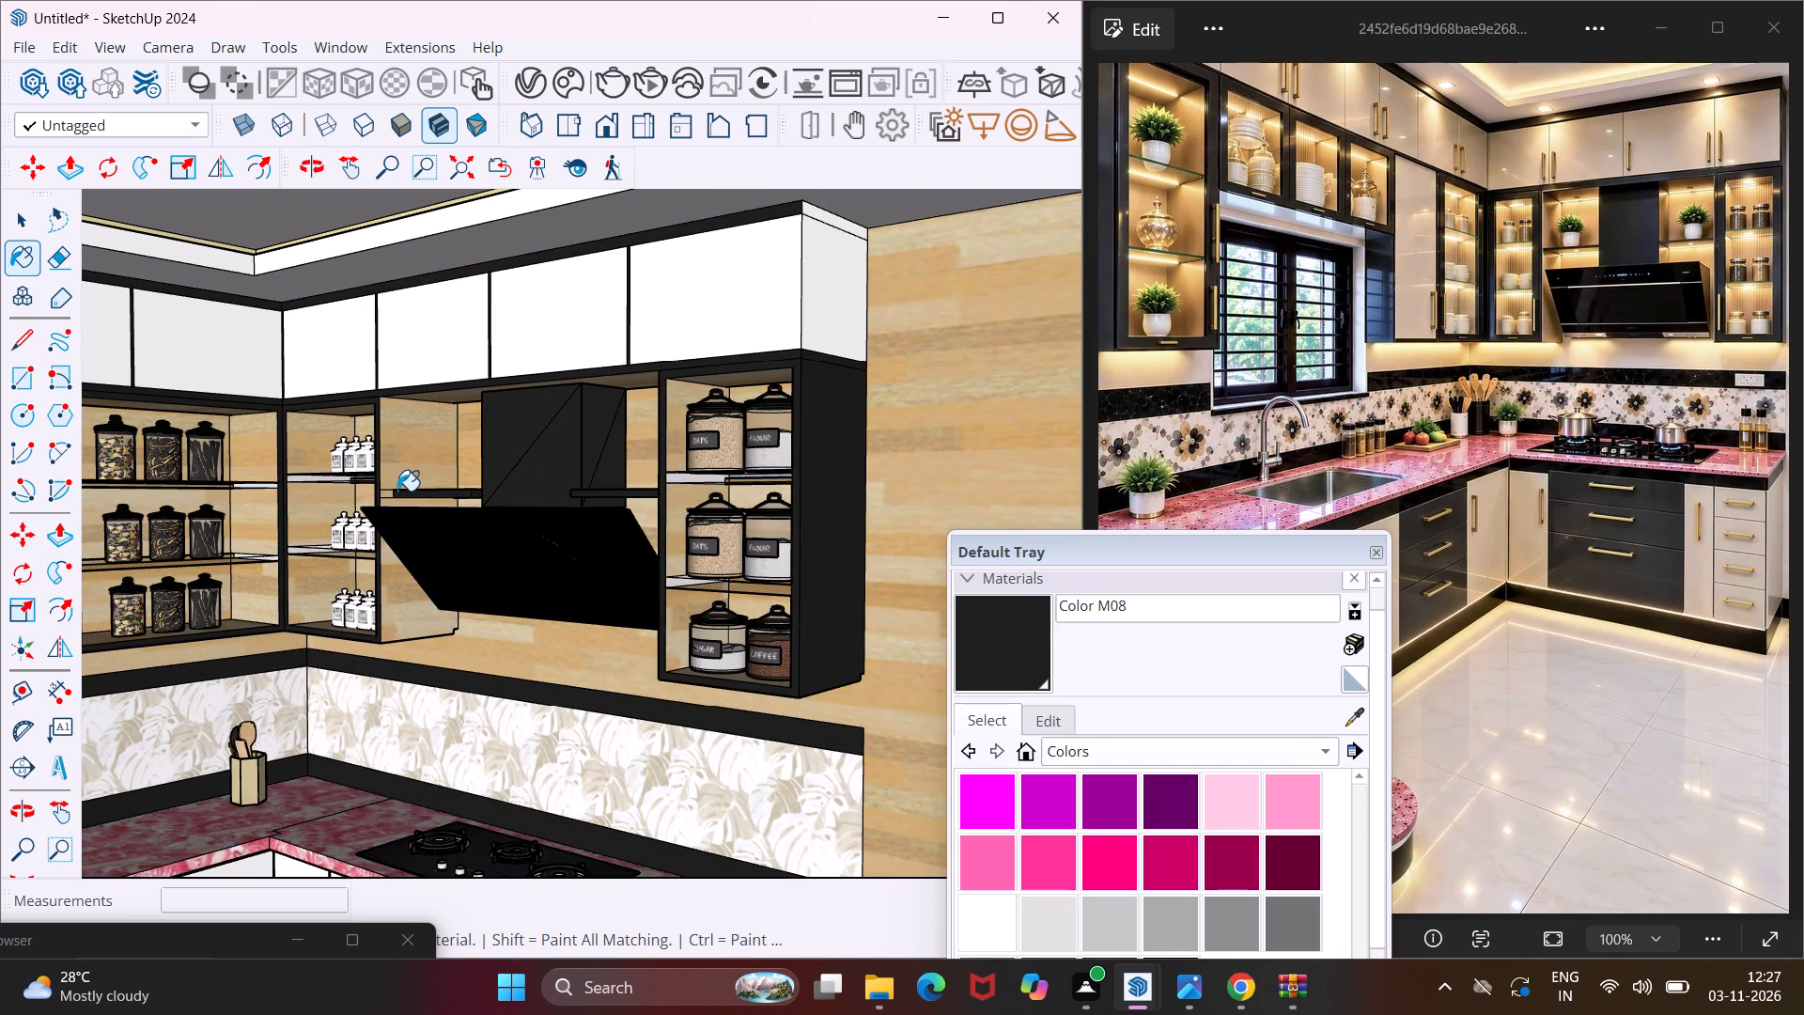
middle_click_drag(397, 491, 746, 423)
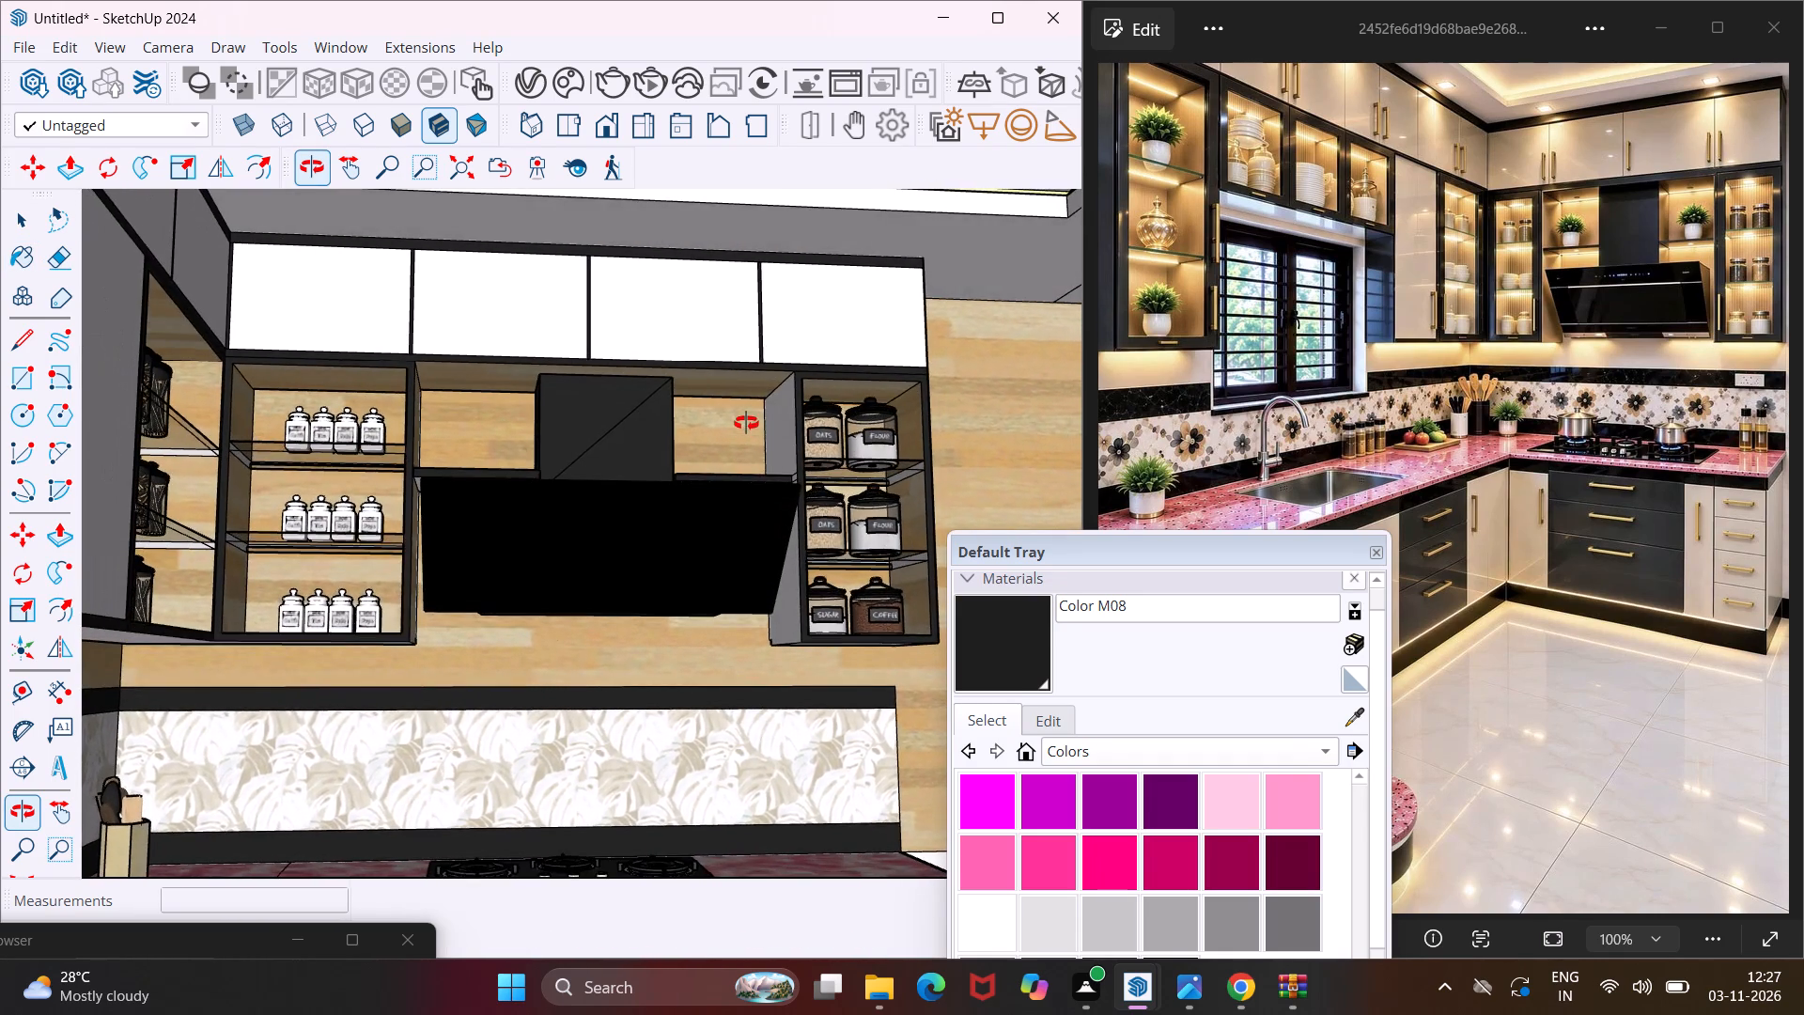
middle_click_drag(746, 423, 741, 397)
scroll(741, 397, "down", 5)
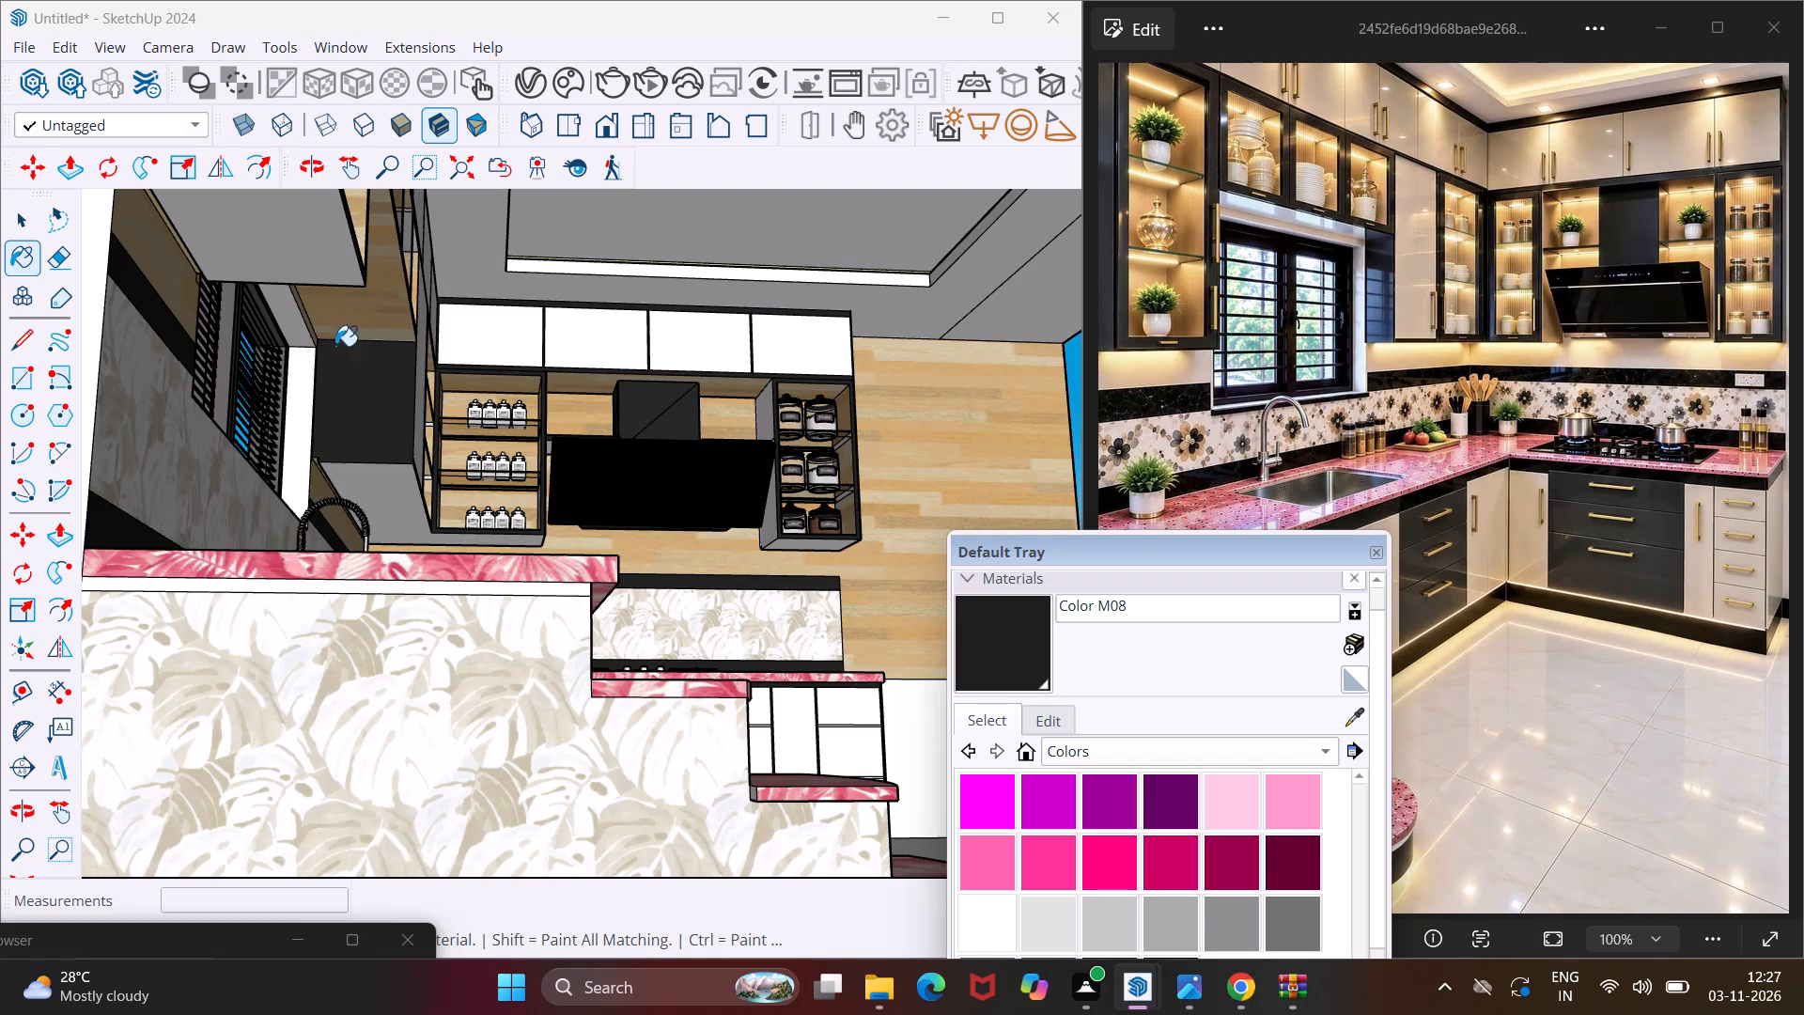
scroll(288, 320, "up", 2)
left_click(278, 242)
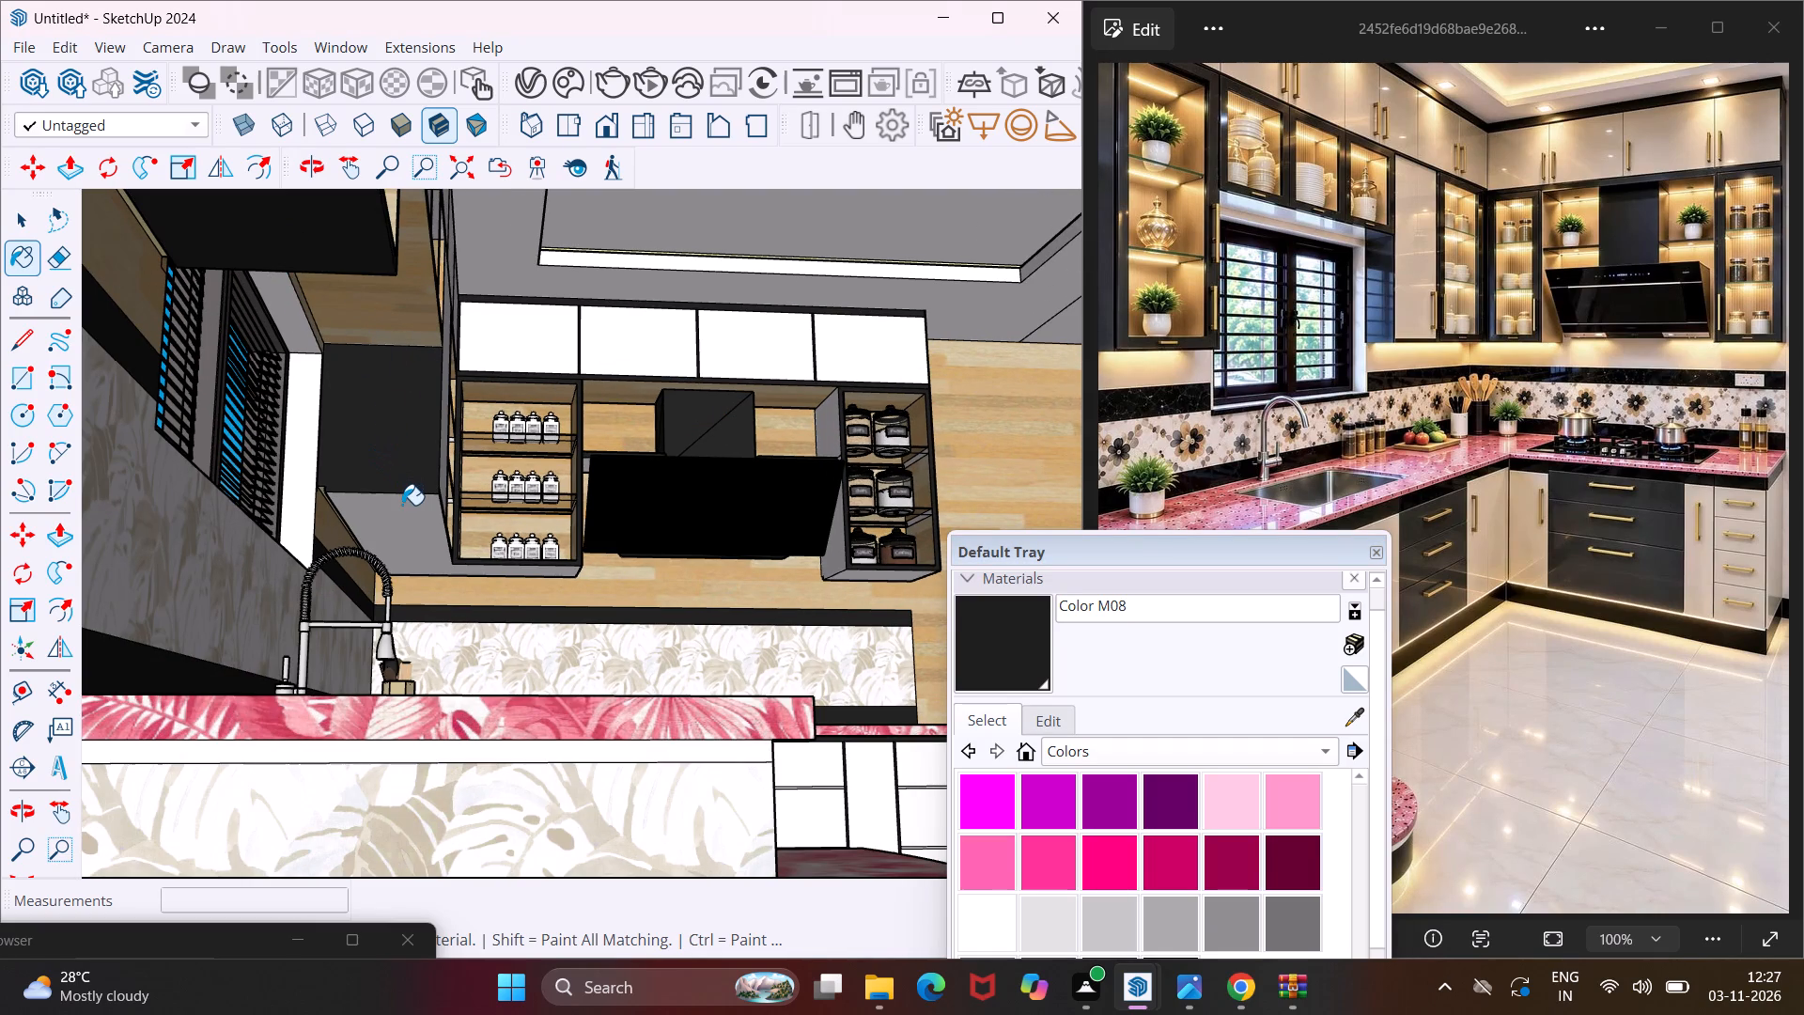
left_click(402, 505)
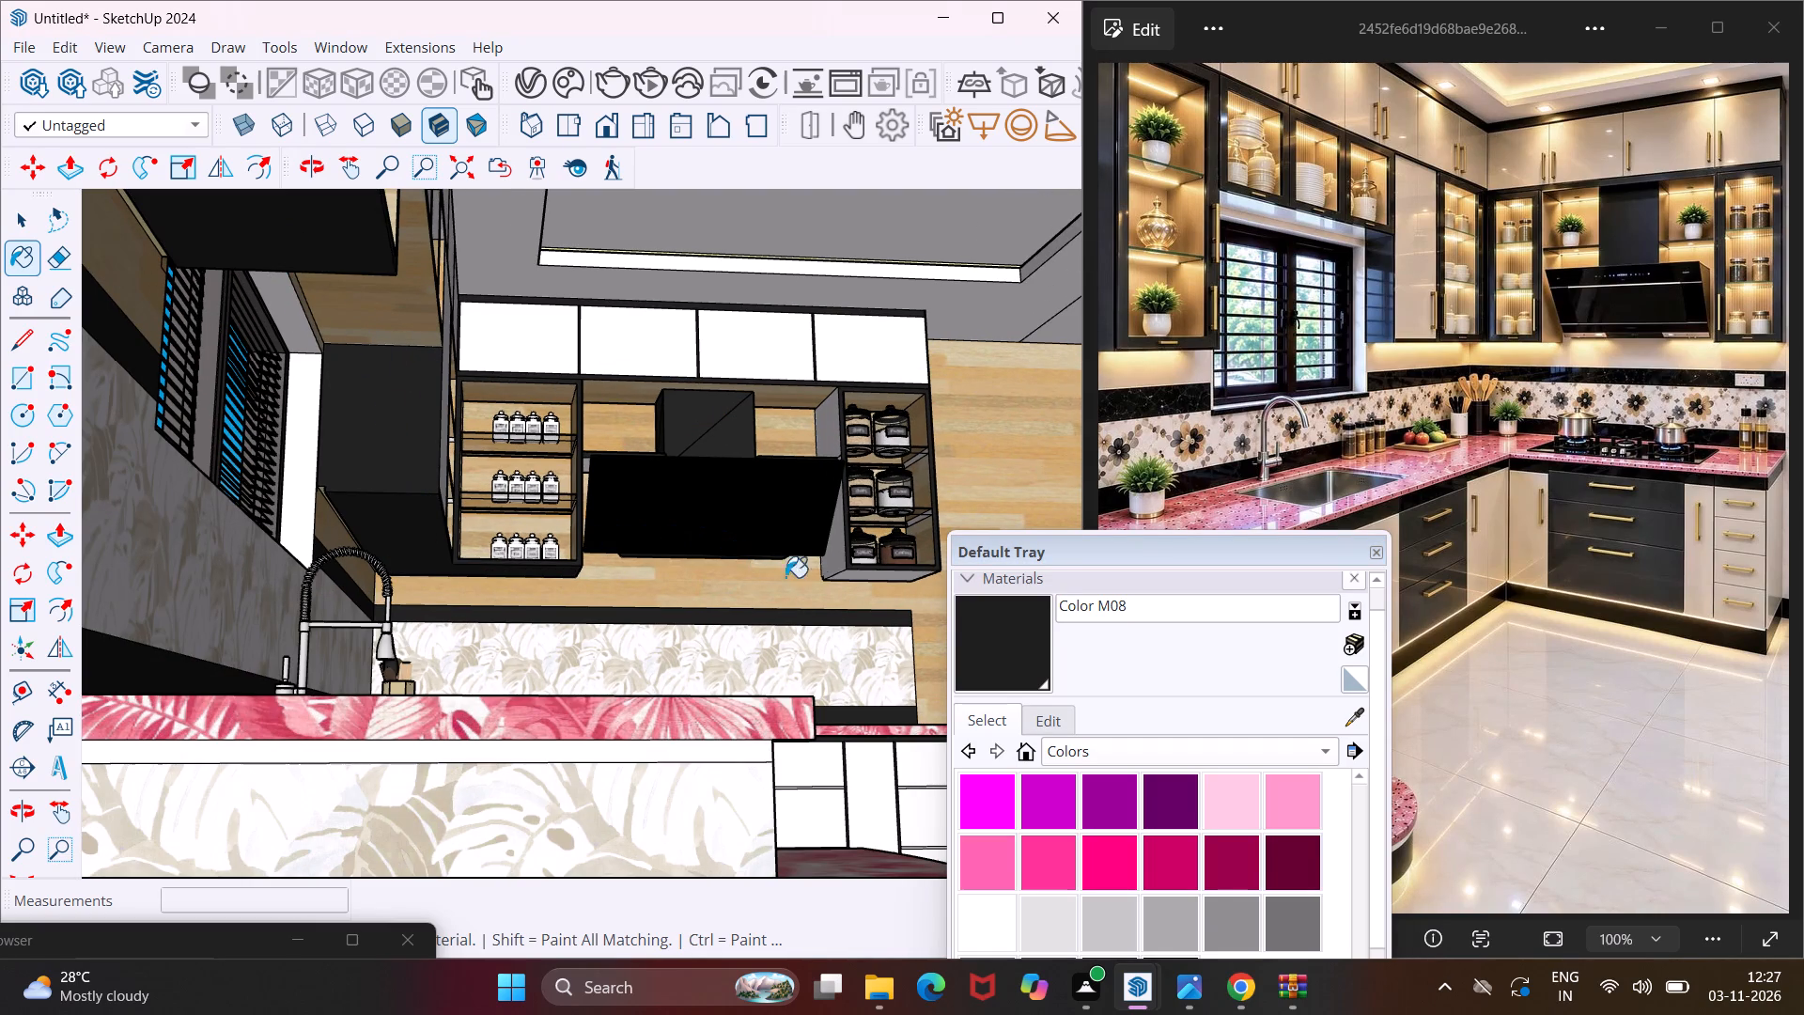
Paint the hood-facing side and the underside of the jar cabinet beside the chimney hood with Color M08.
scroll(819, 571, "up", 7)
left_click(852, 535)
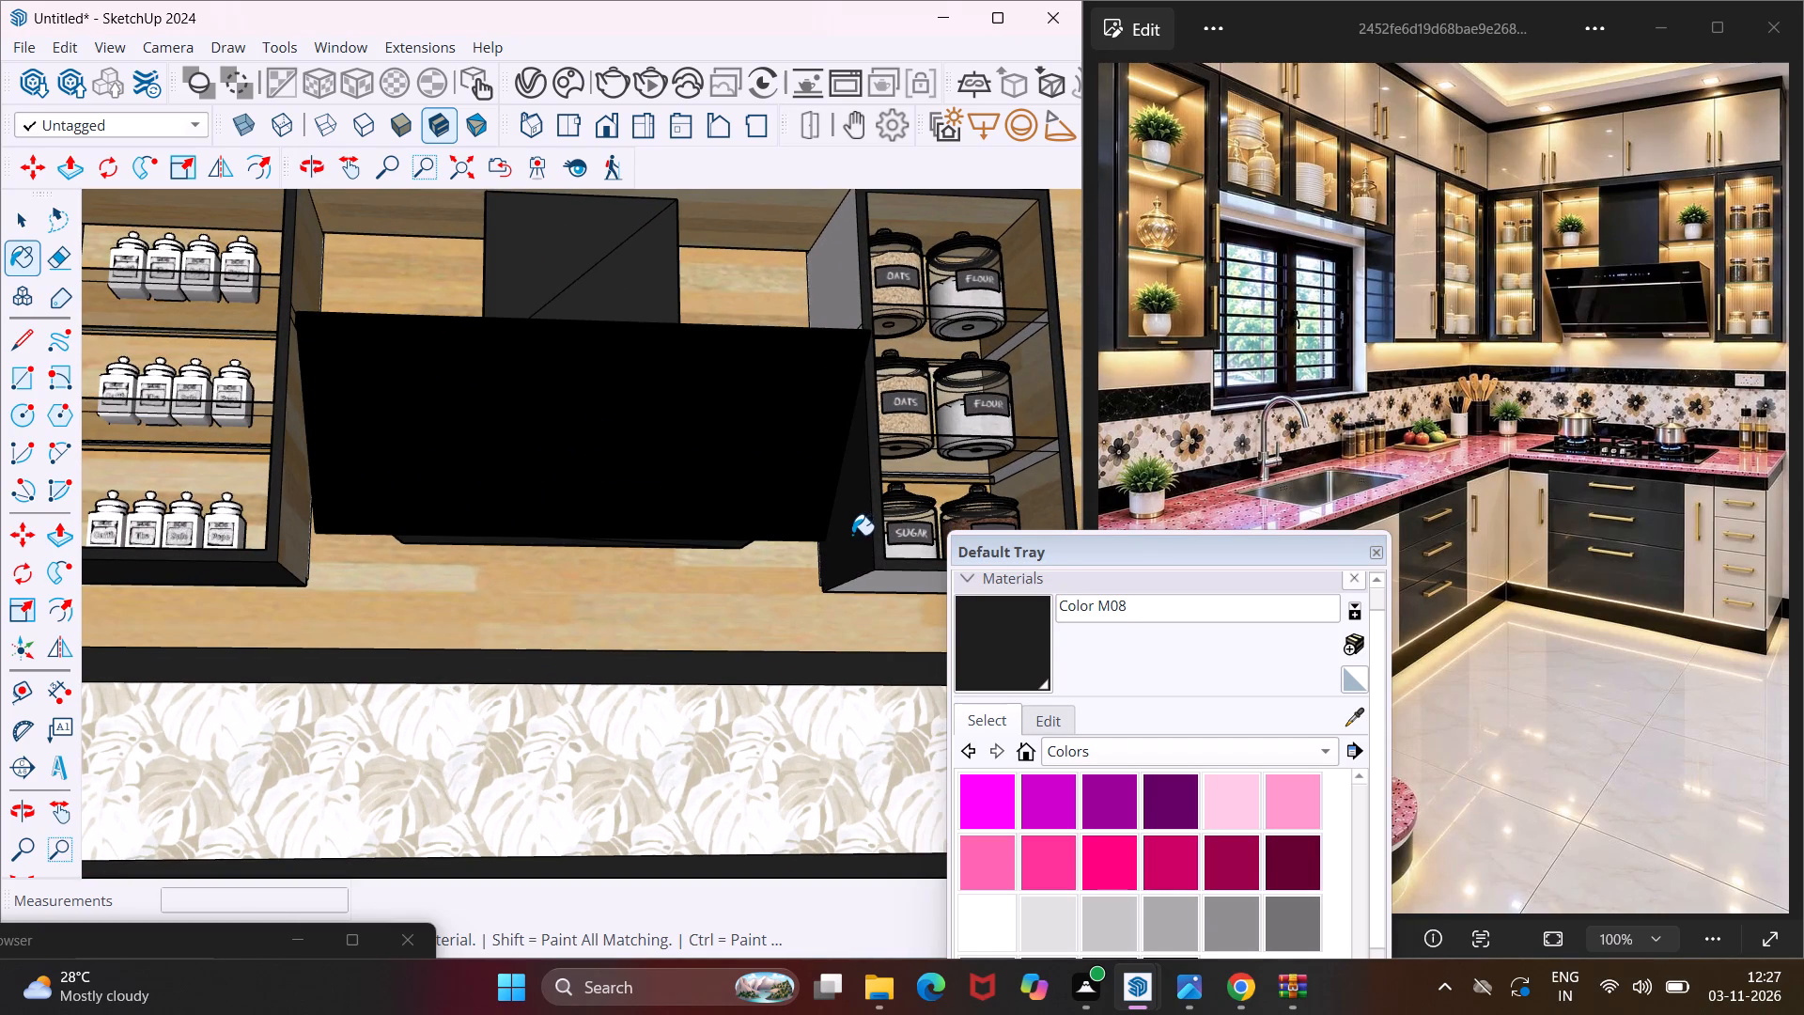
left_click(836, 258)
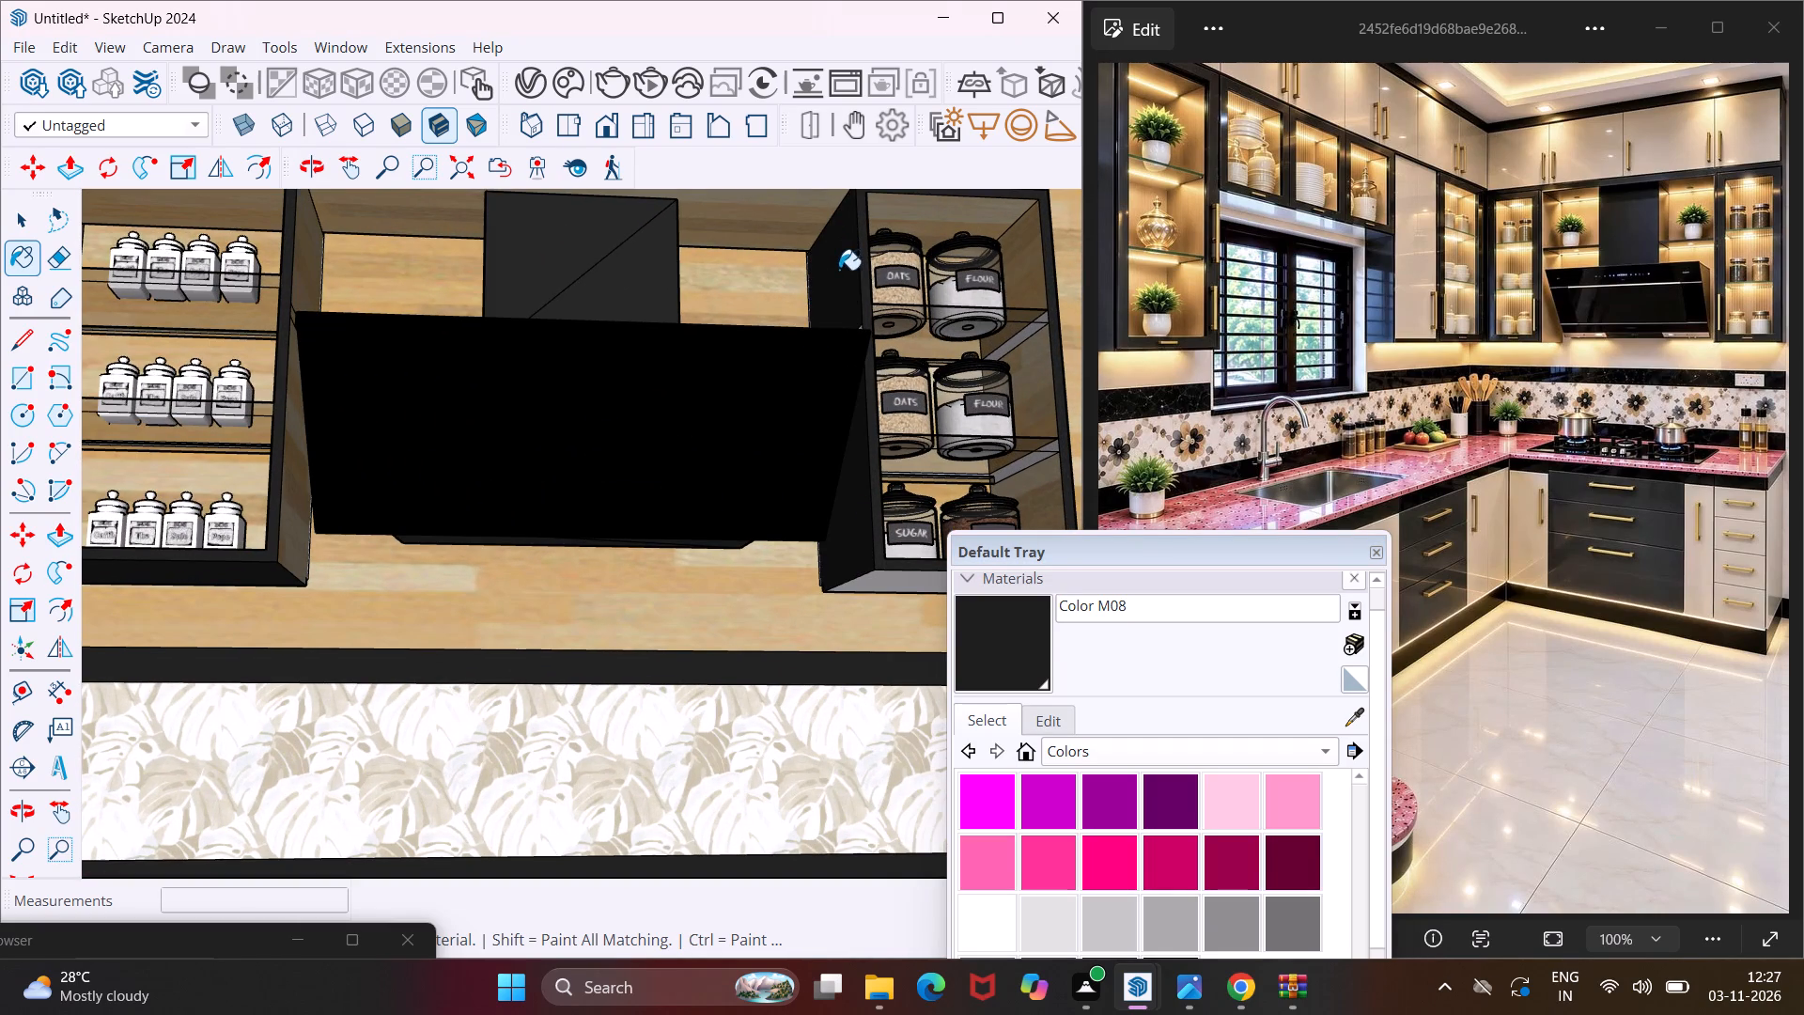
left_click(893, 581)
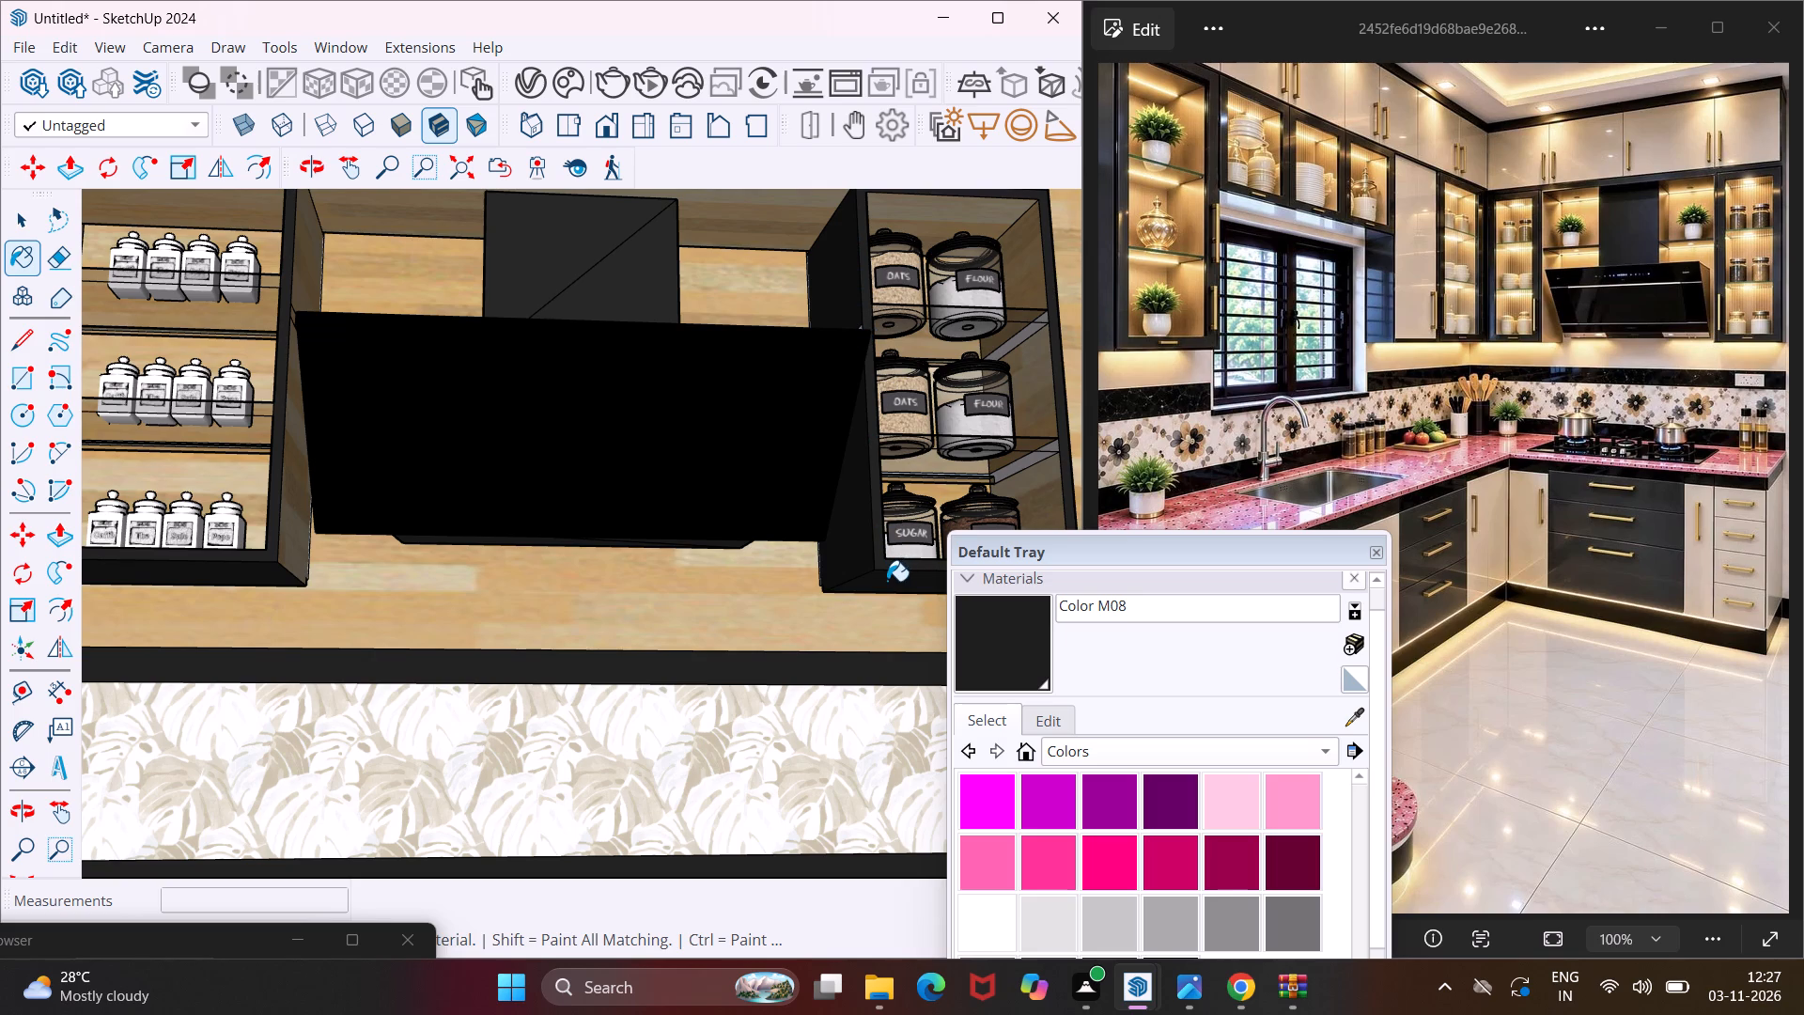
Paint the end face of the window-side upper cabinets with Color M08, covering the lower panel, upper panel and narrow strips.
middle_click_drag(887, 581, 484, 611)
scroll(505, 610, "down", 5)
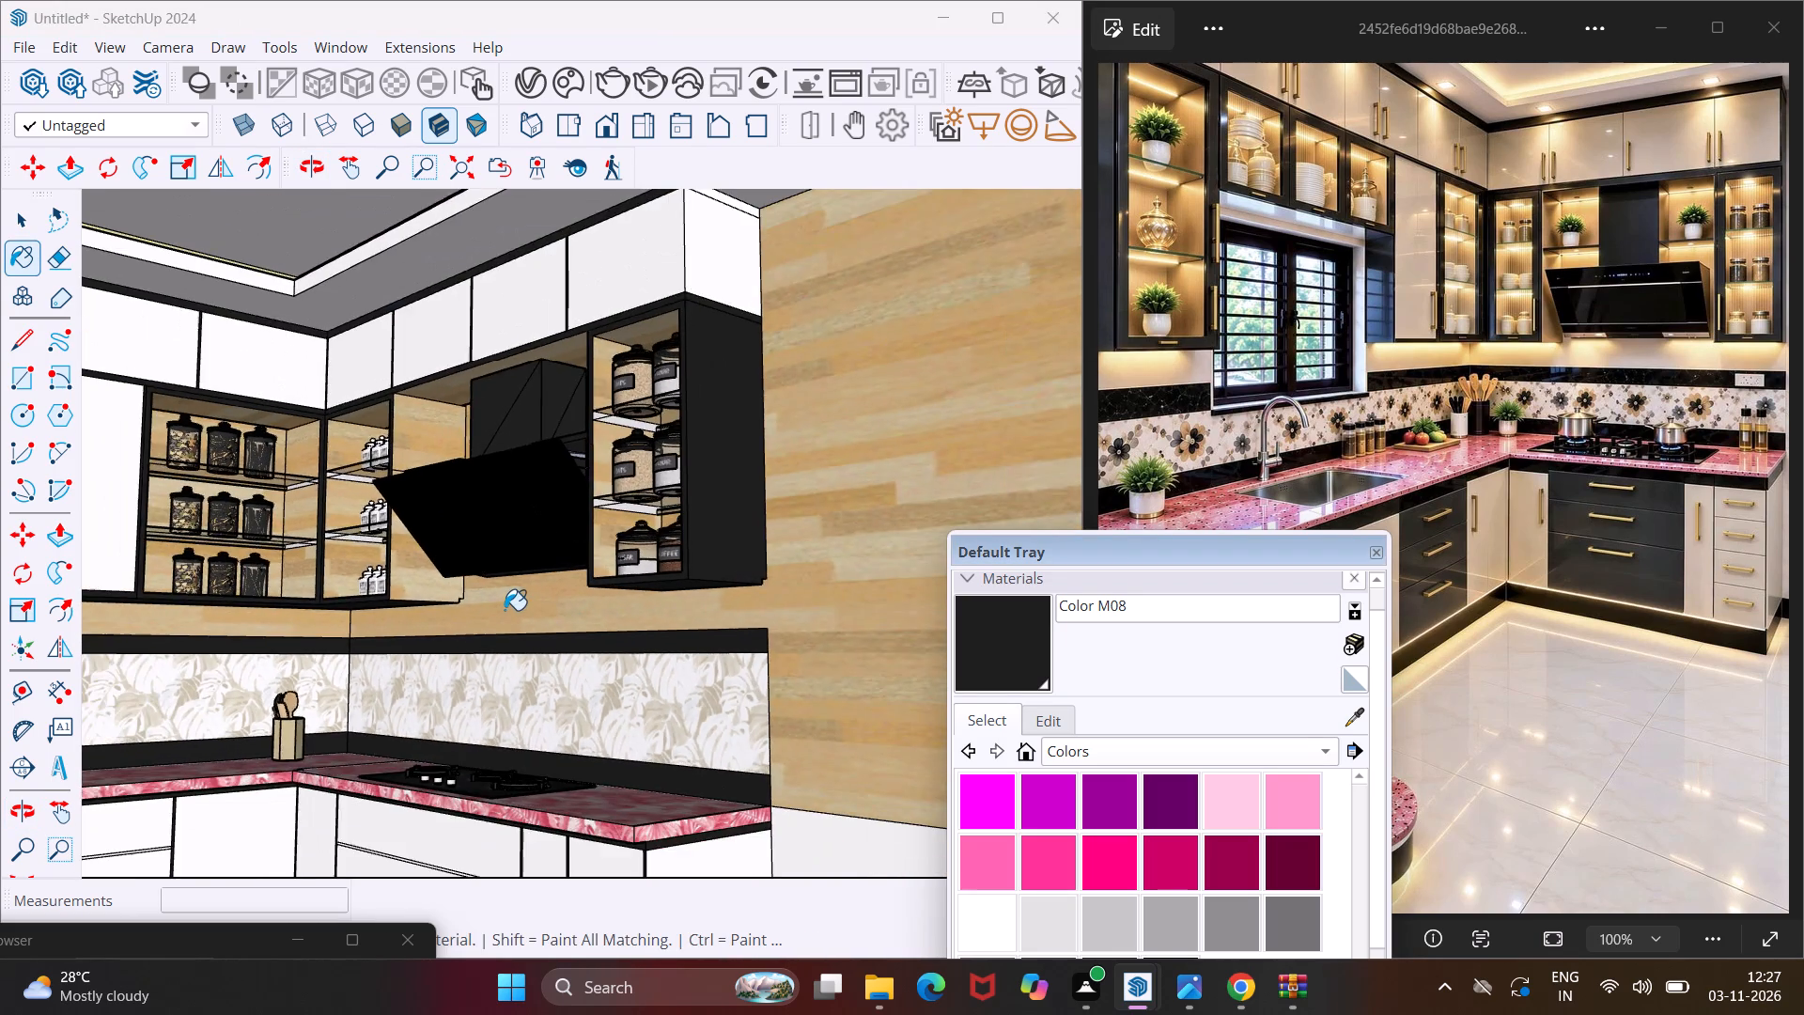
scroll(503, 609, "down", 3)
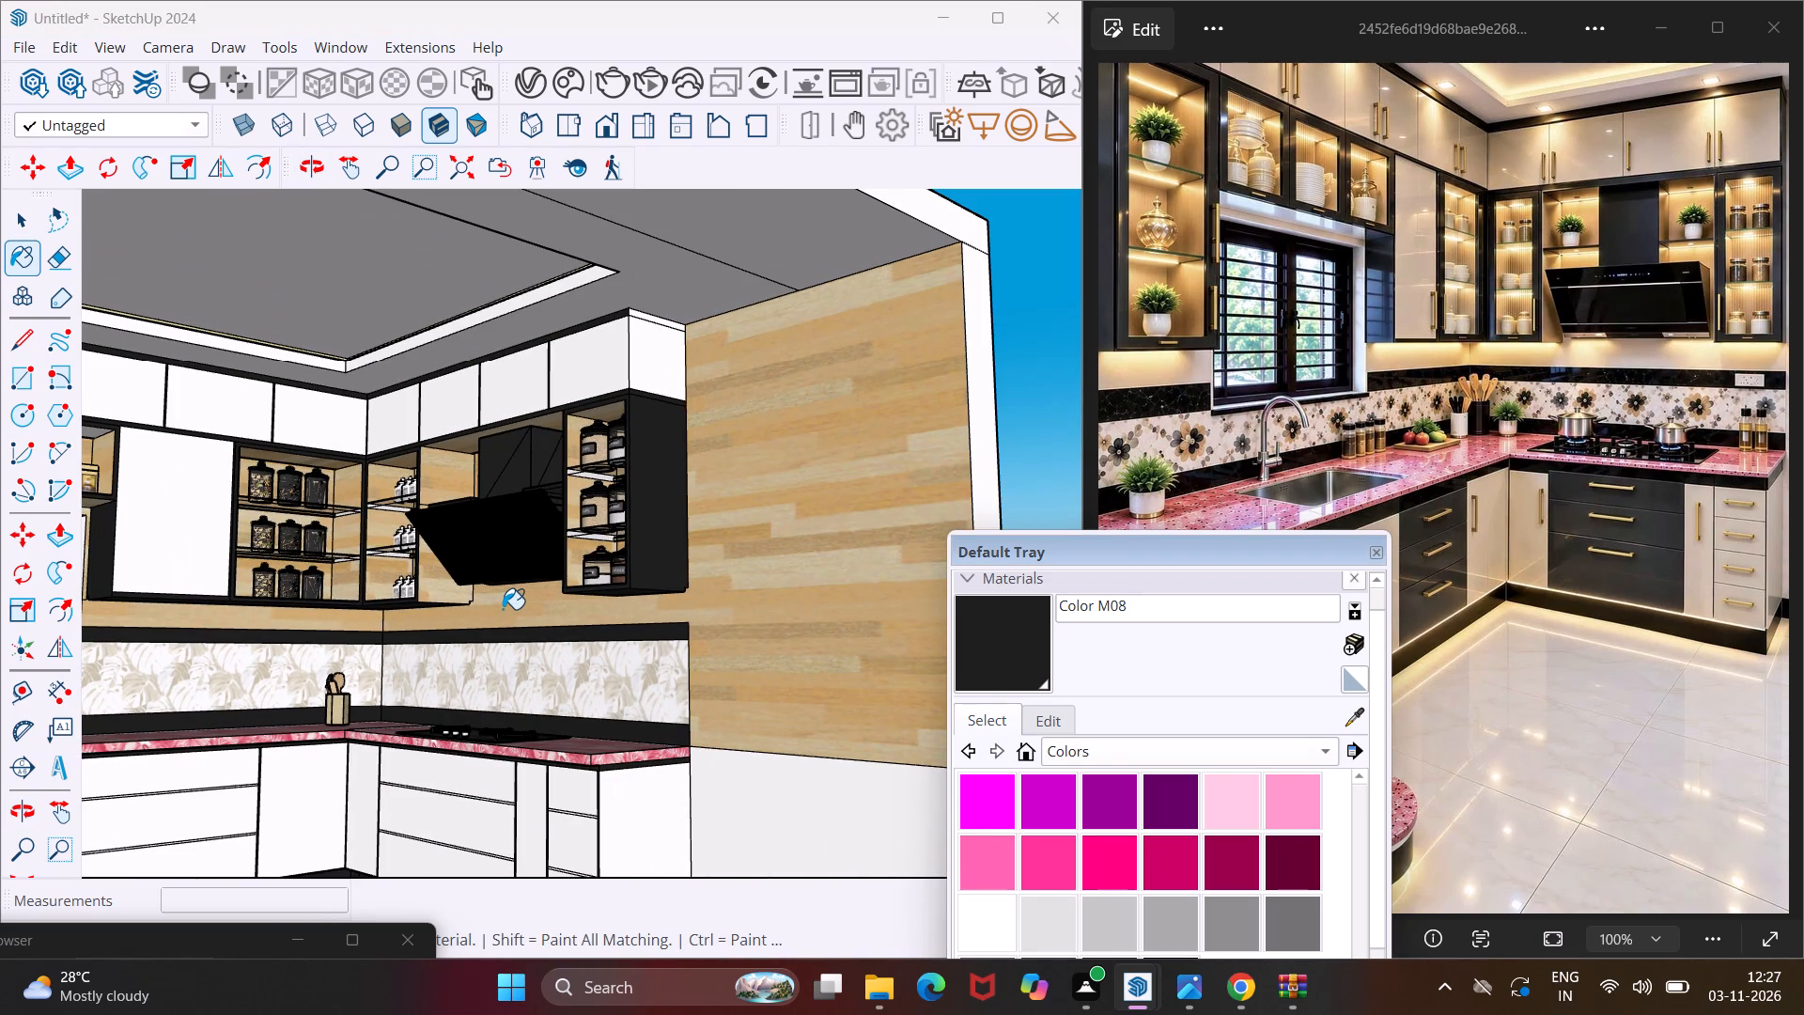
middle_click_drag(503, 609, 714, 664)
scroll(718, 656, "down", 4)
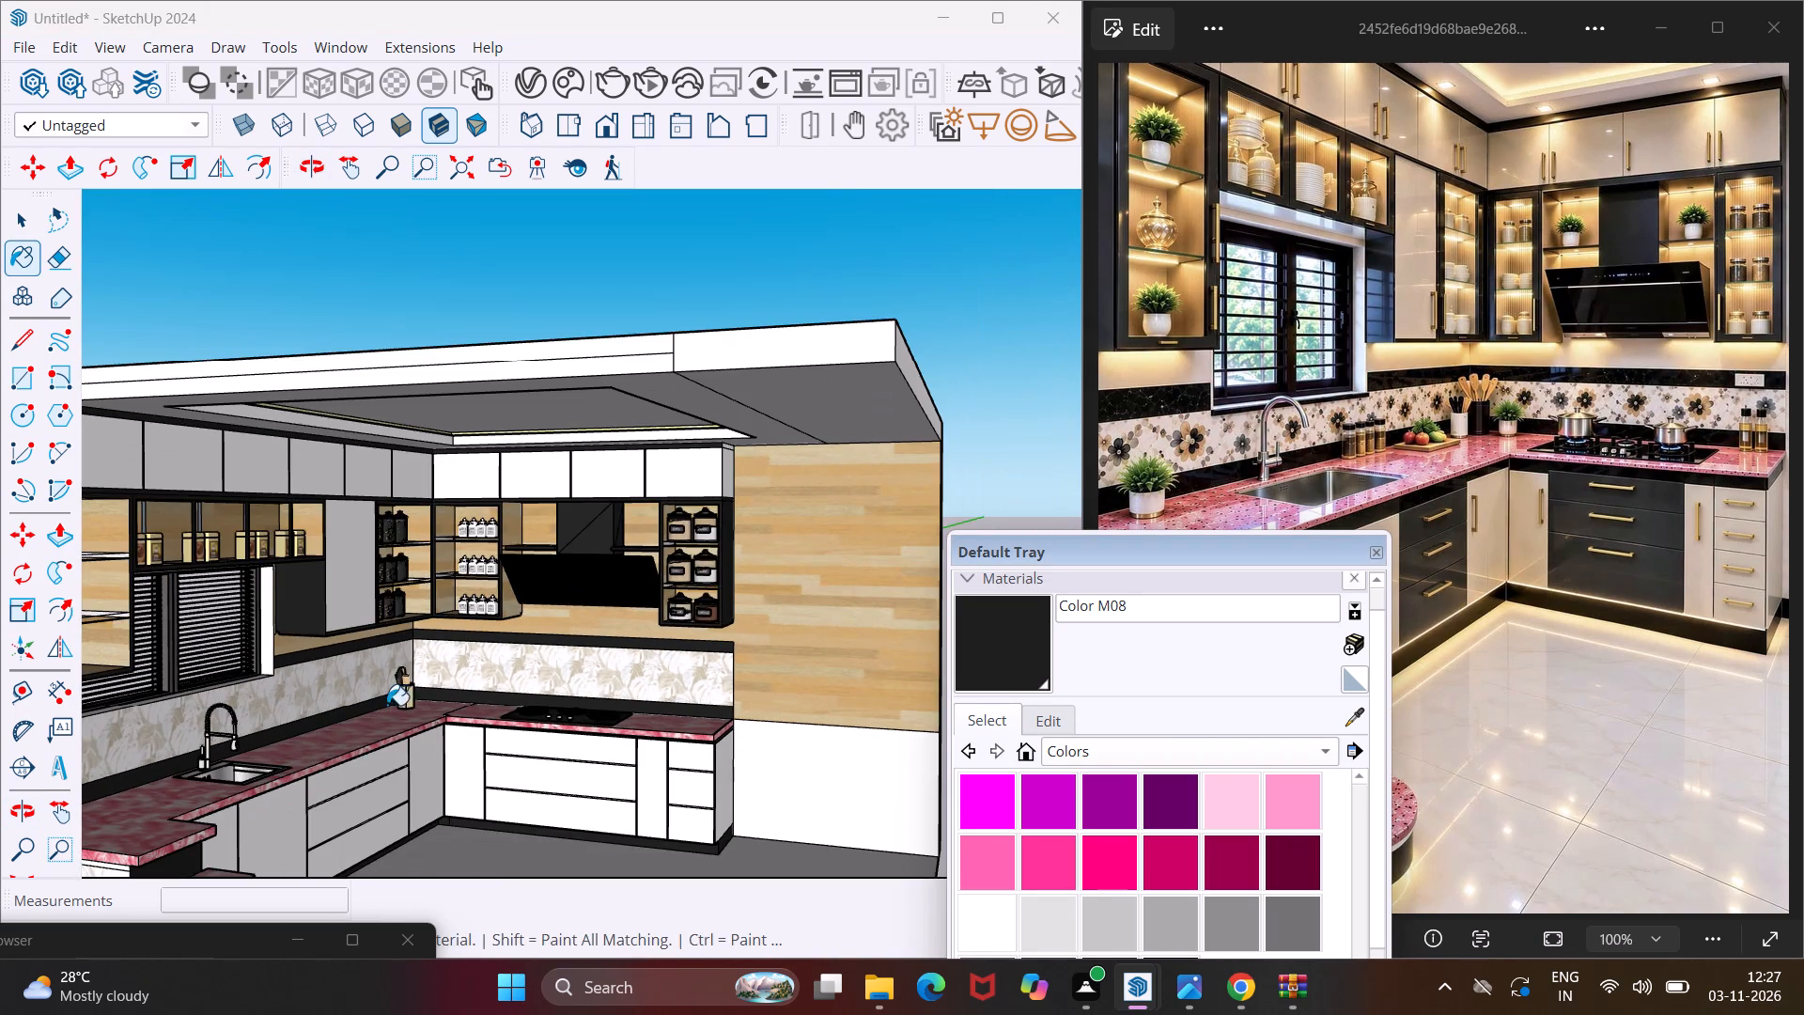
middle_click_drag(289, 685, 463, 690)
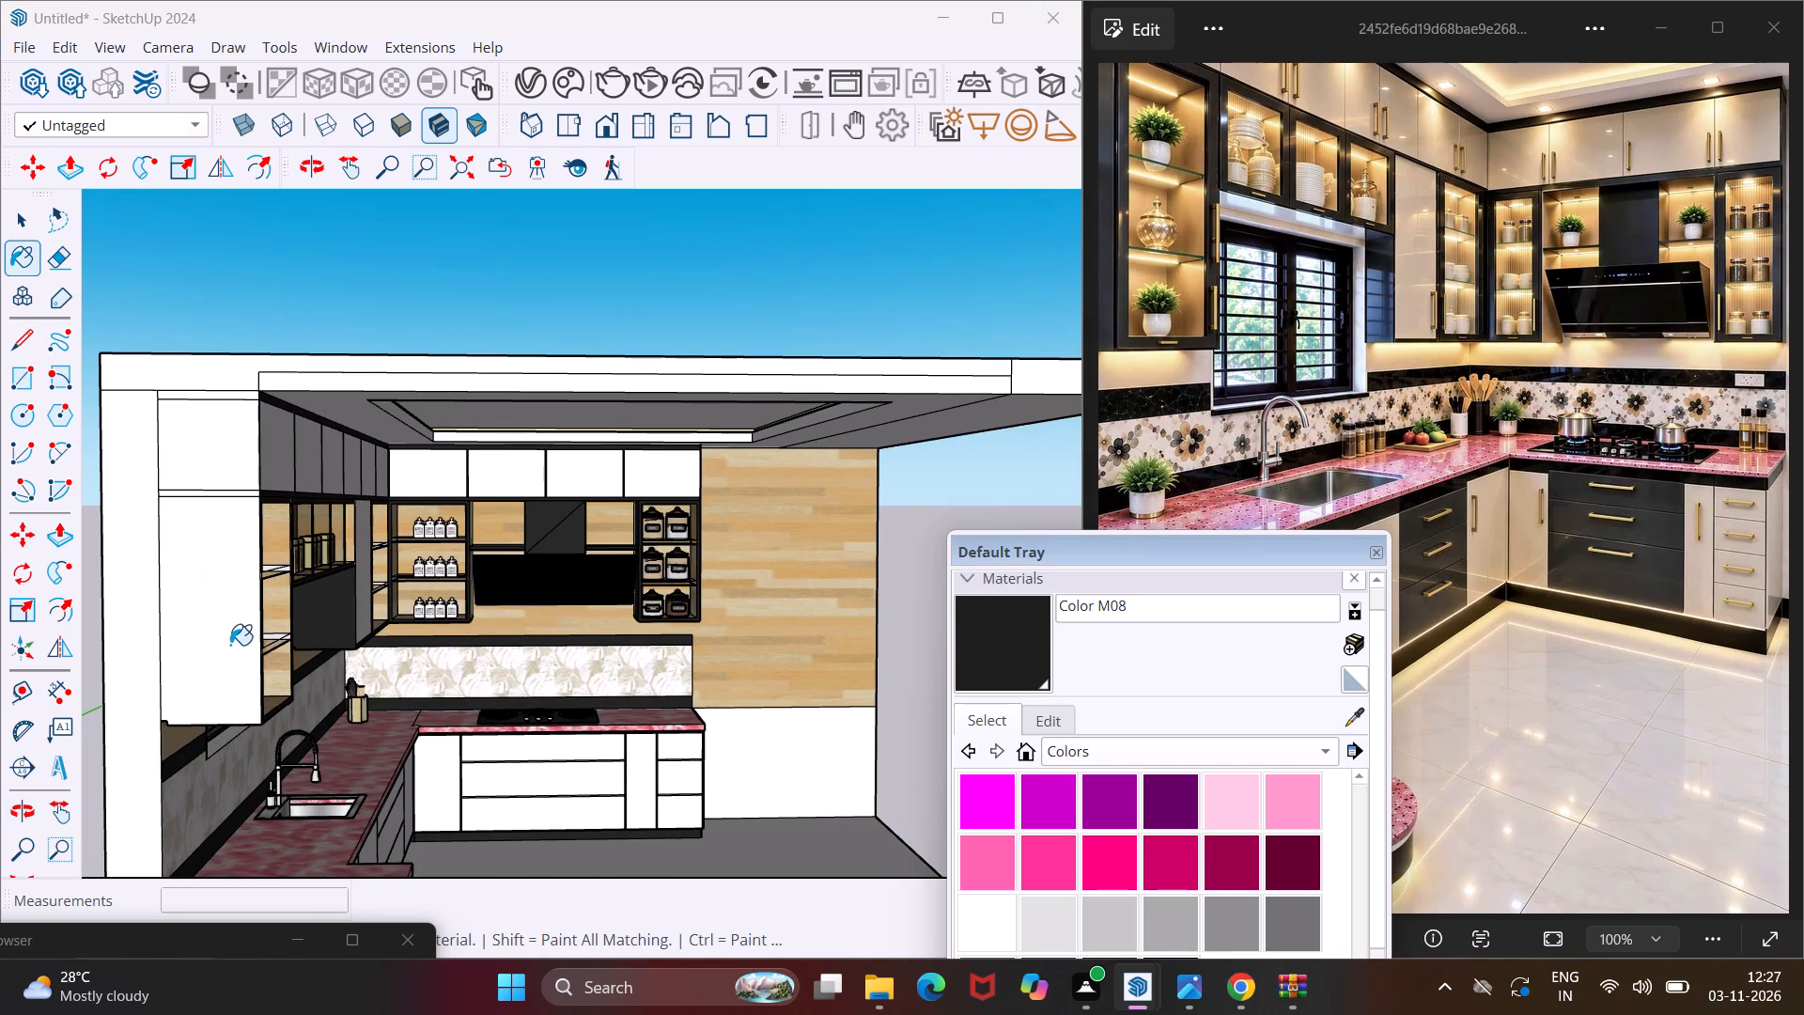
left_click(230, 638)
scroll(230, 638, "up", 3)
scroll(249, 472, "up", 2)
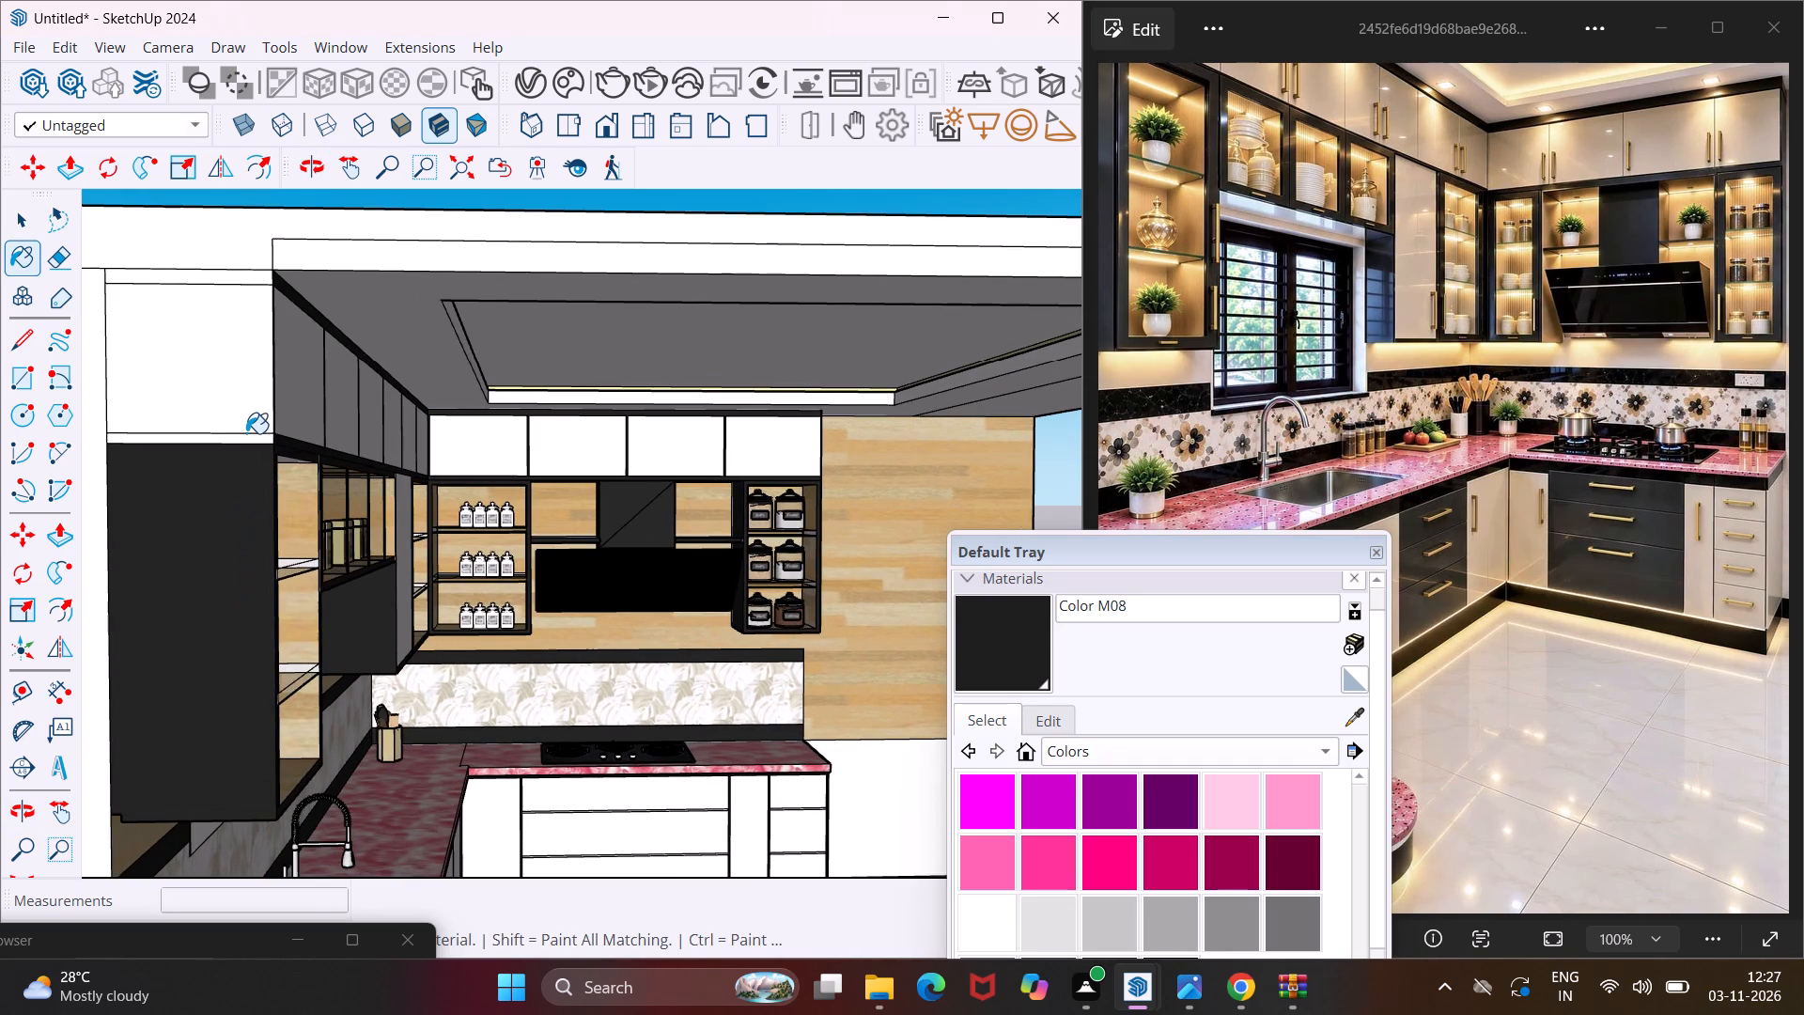
left_click(251, 433)
left_click(244, 418)
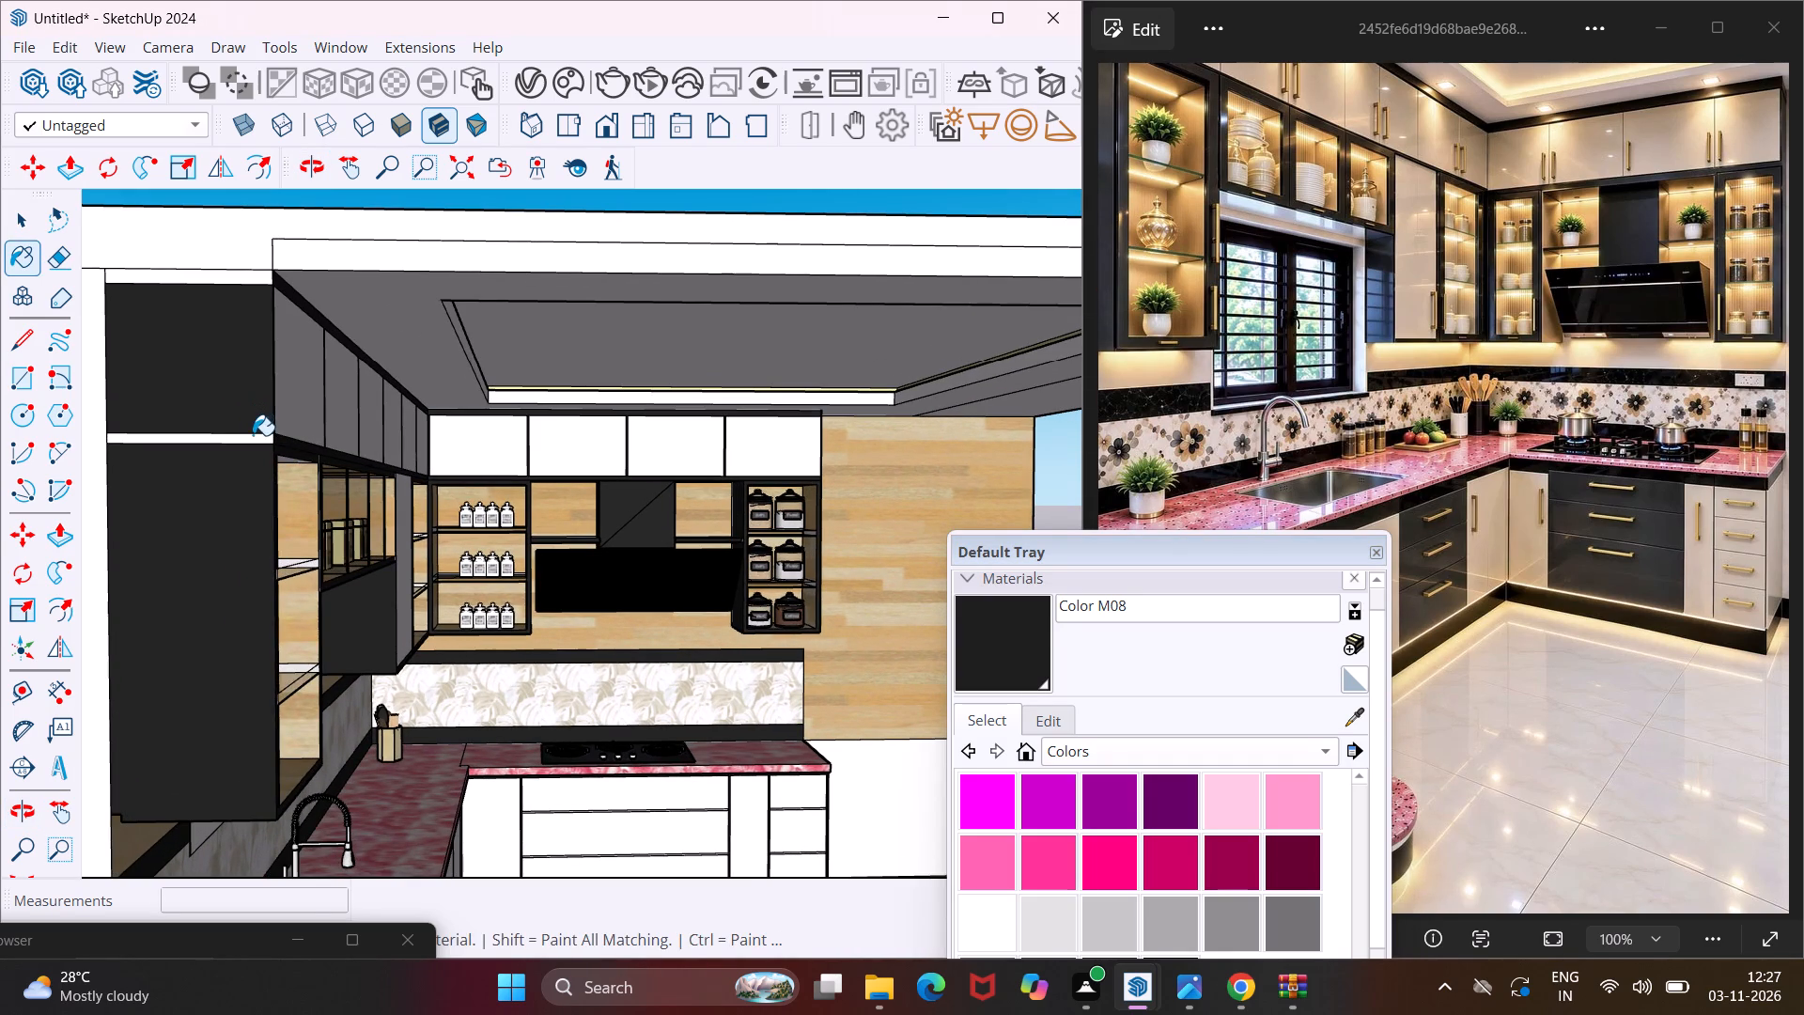
left_click(253, 435)
left_click(237, 274)
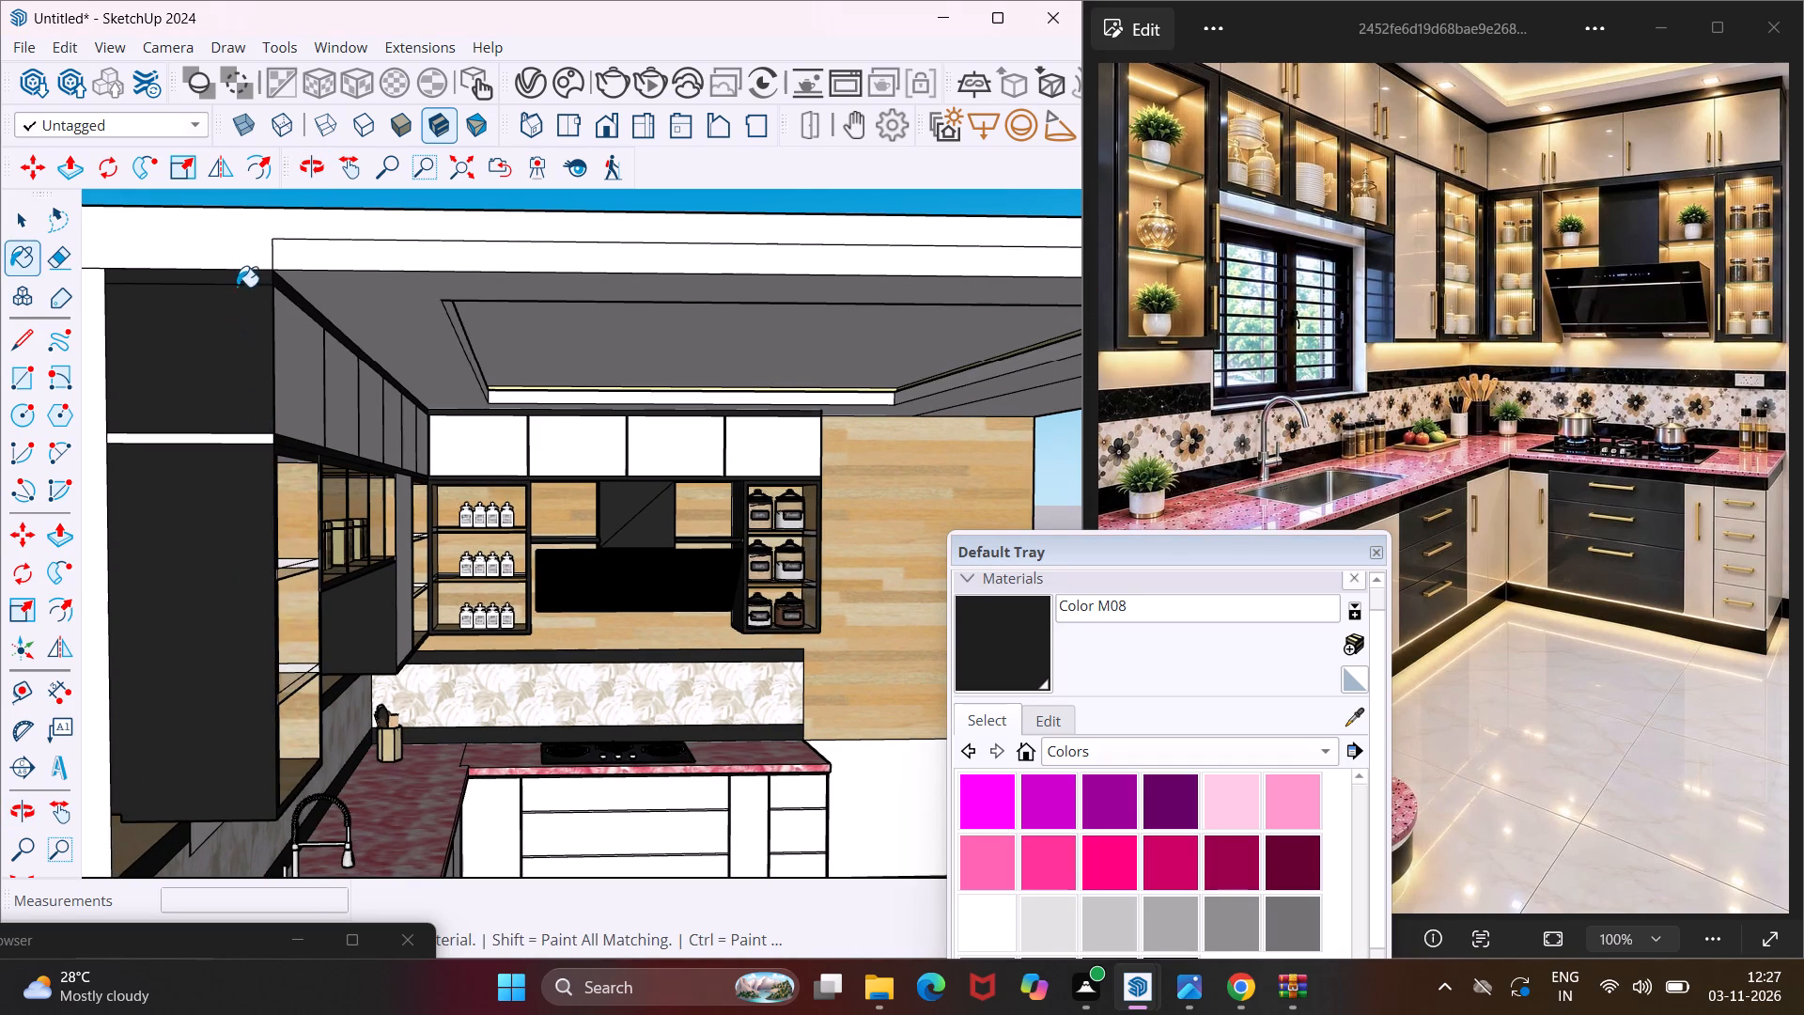
left_click(257, 437)
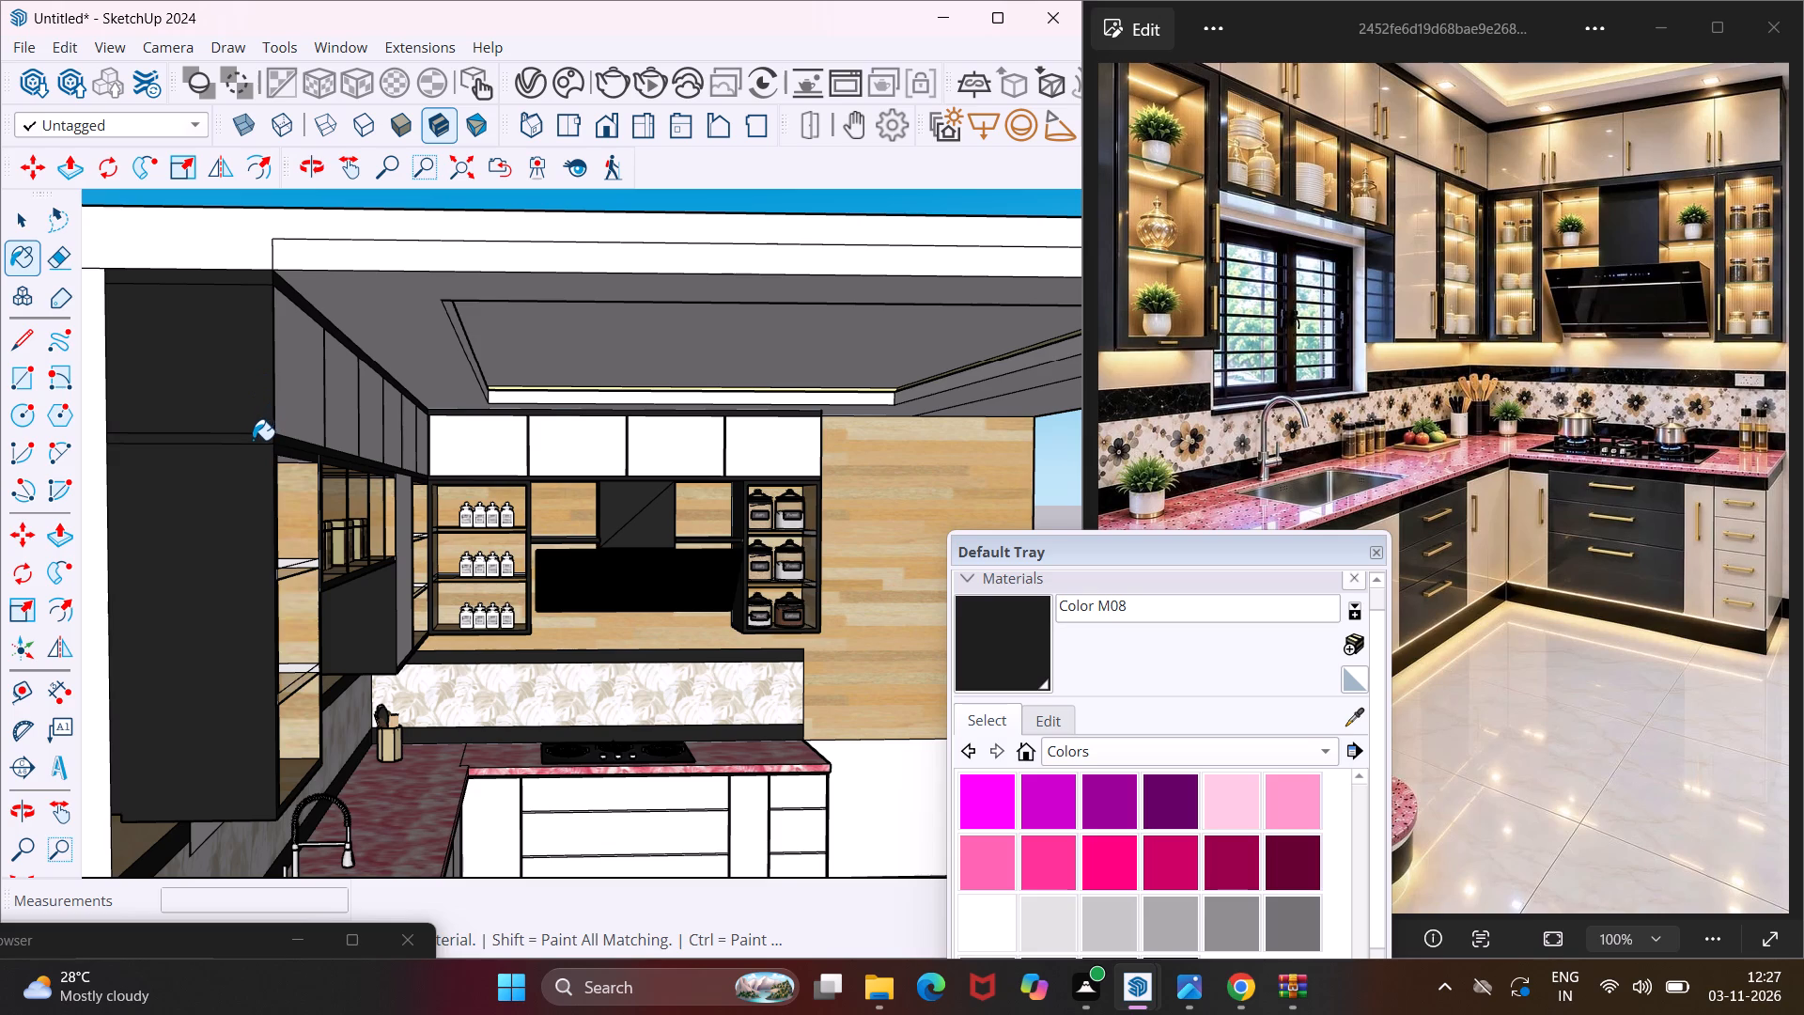
Make the Color M08 material editable as a V-Ray material in the V-Ray Asset Editor.
middle_click_drag(253, 440, 27, 440)
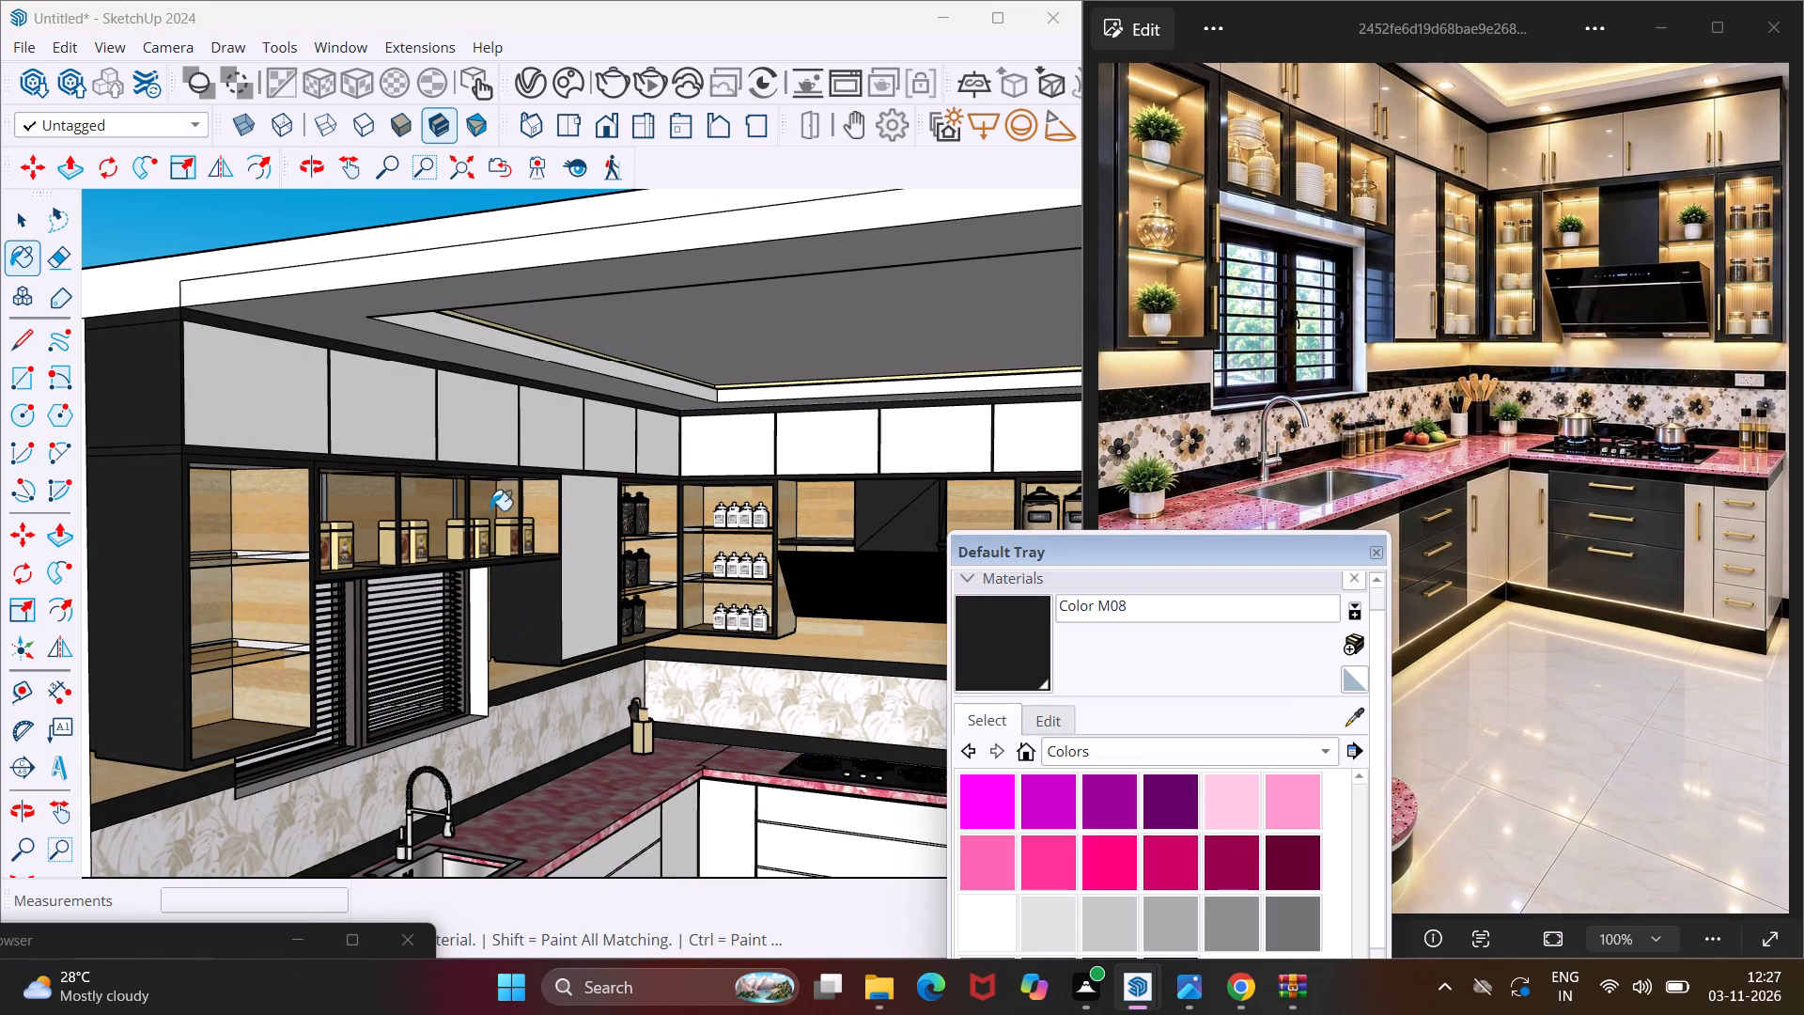
left_click(528, 74)
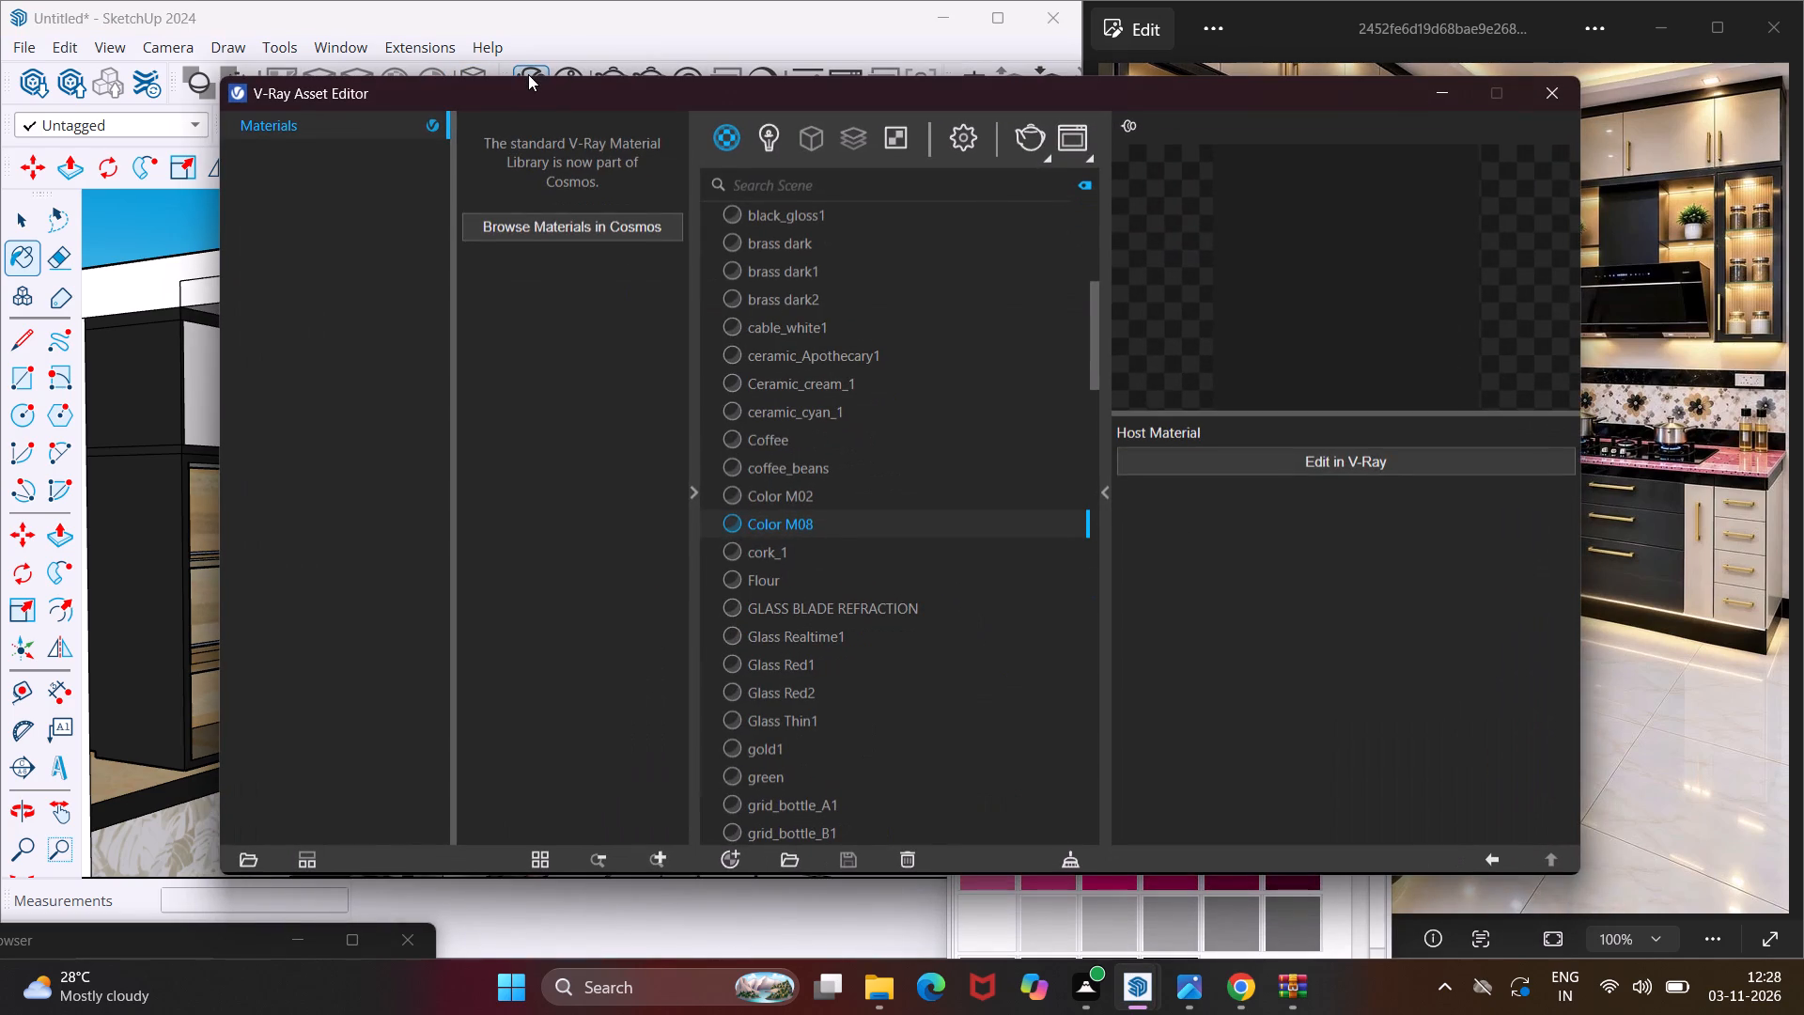
left_click(892, 522)
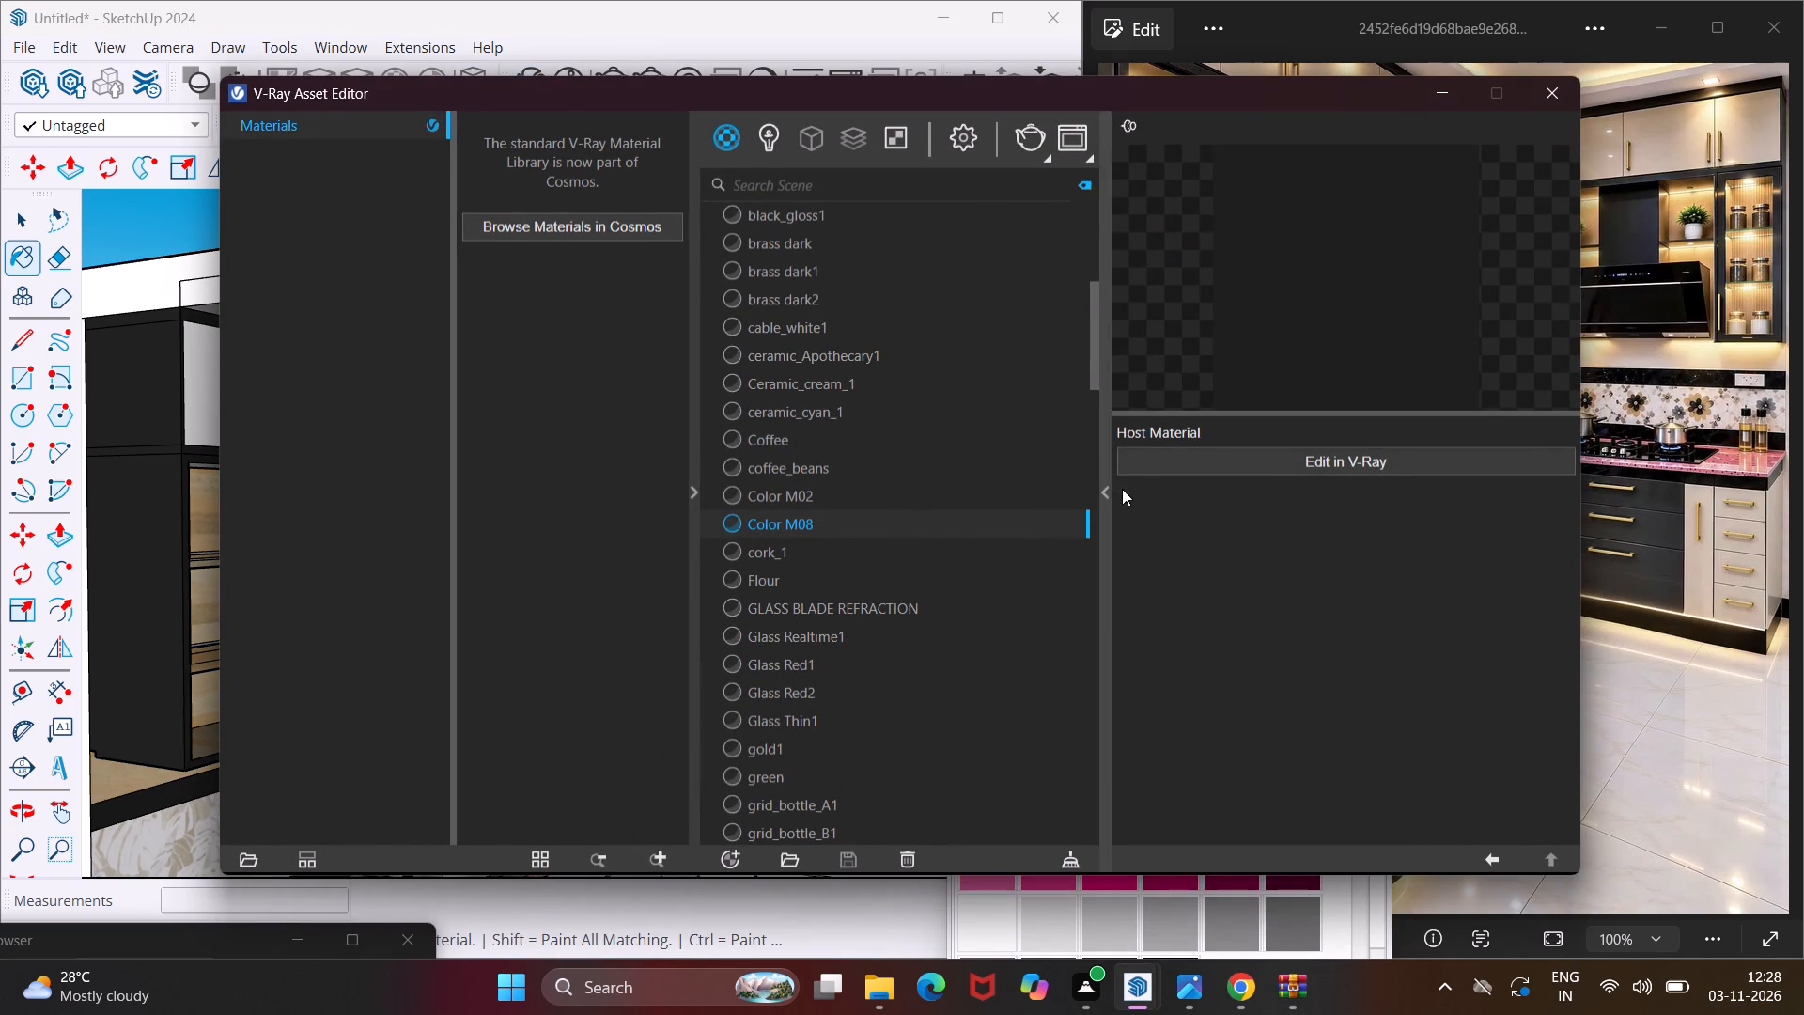
left_click(1179, 459)
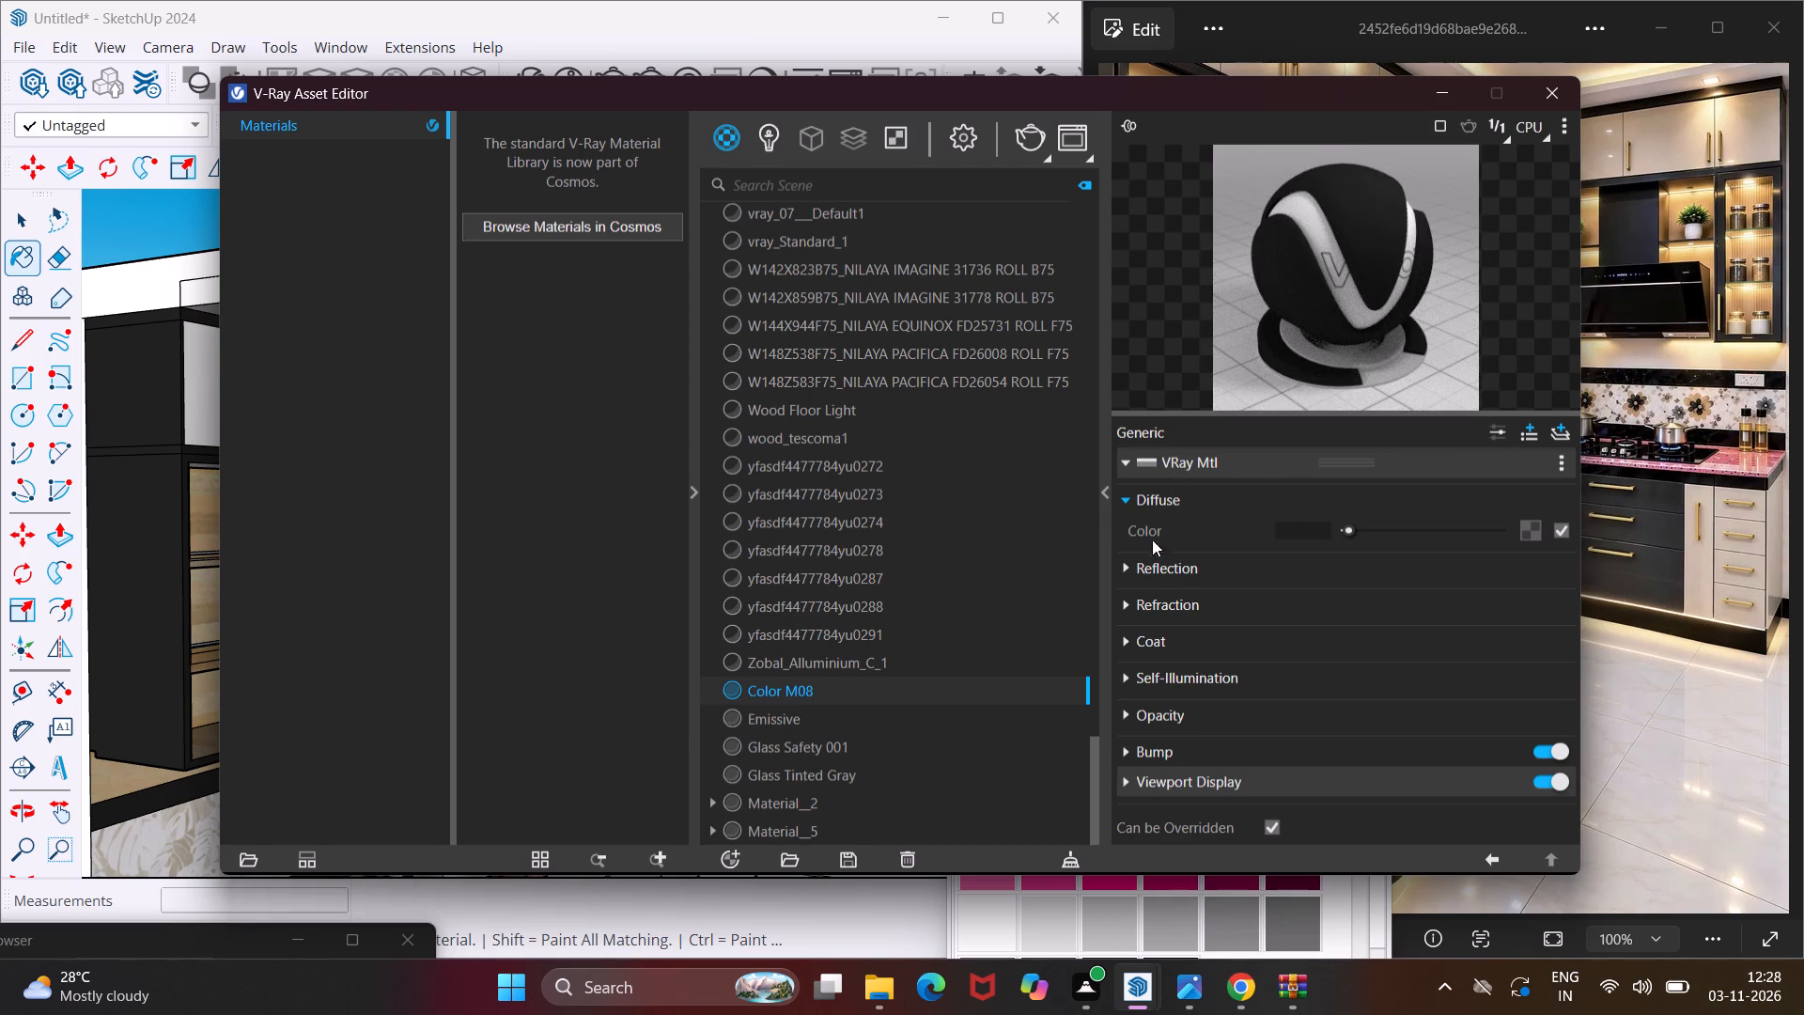
Enable the custom Reflection IOR on Color M08, set it to 4, and put the Asset Editor away.
left_click(1117, 573)
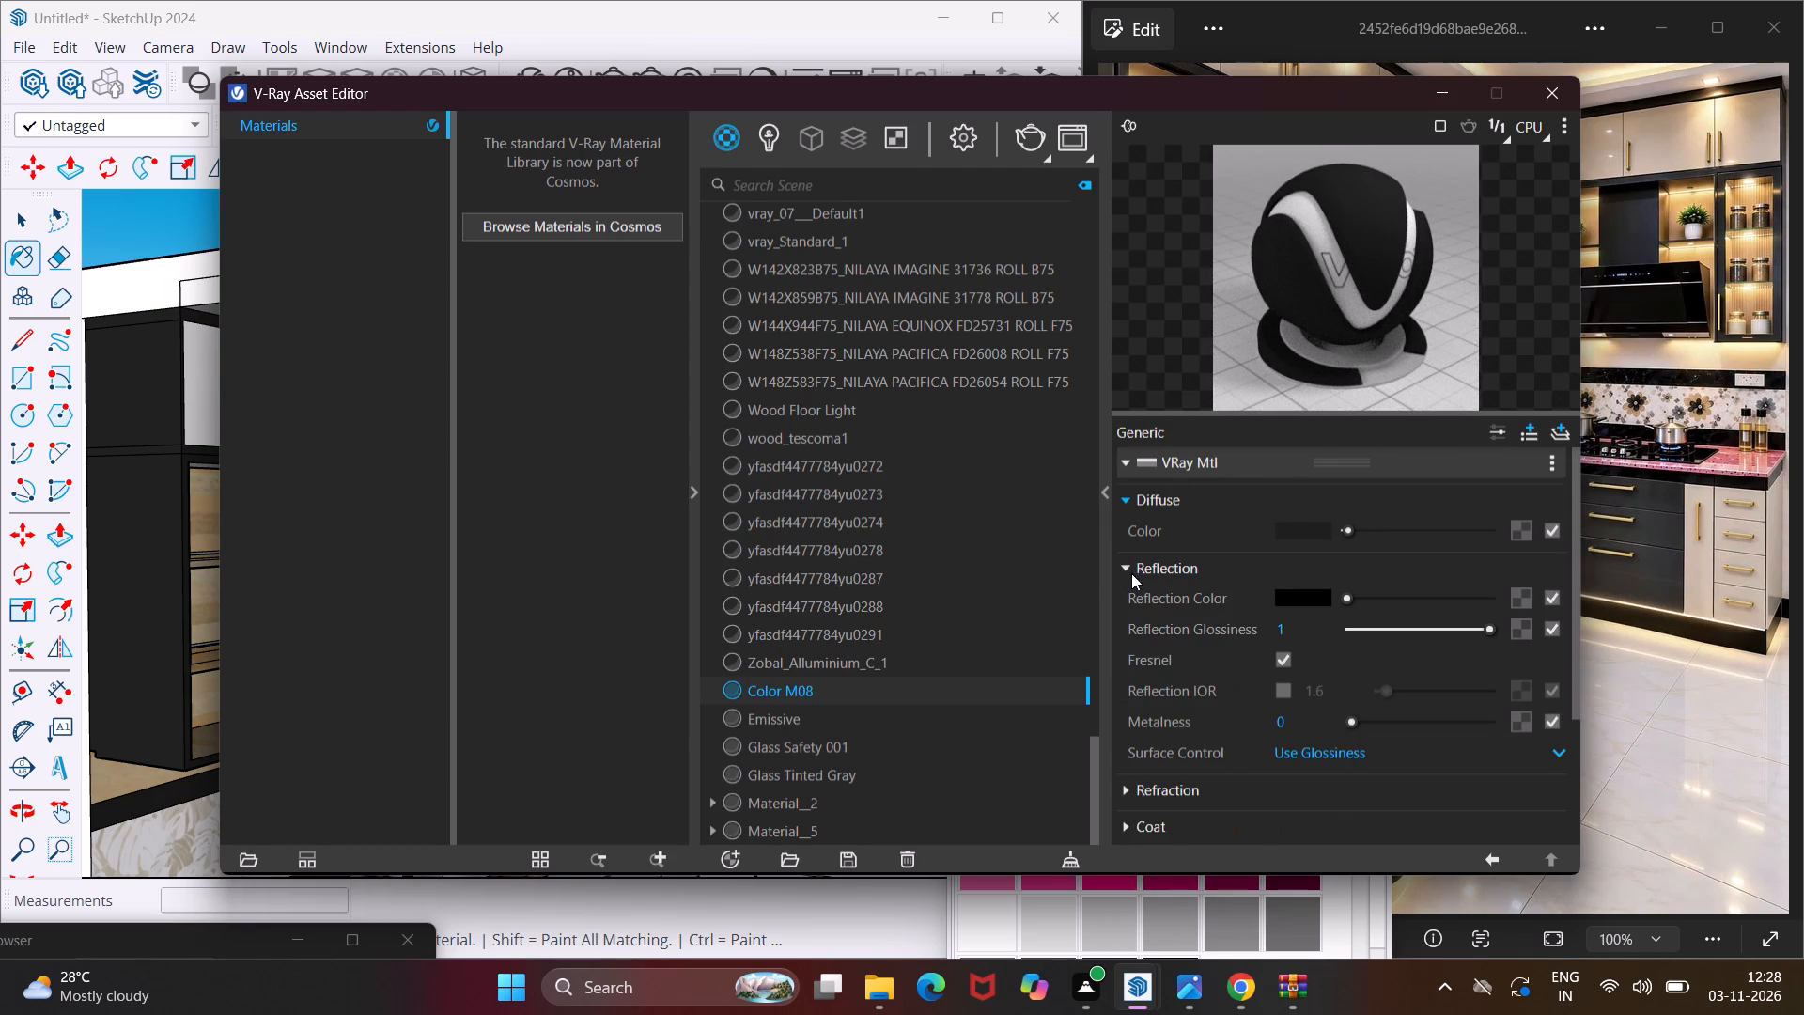
left_click(1277, 694)
left_click(1332, 695)
key("BackSpace")
key("BackSpace")
key("BackSpace")
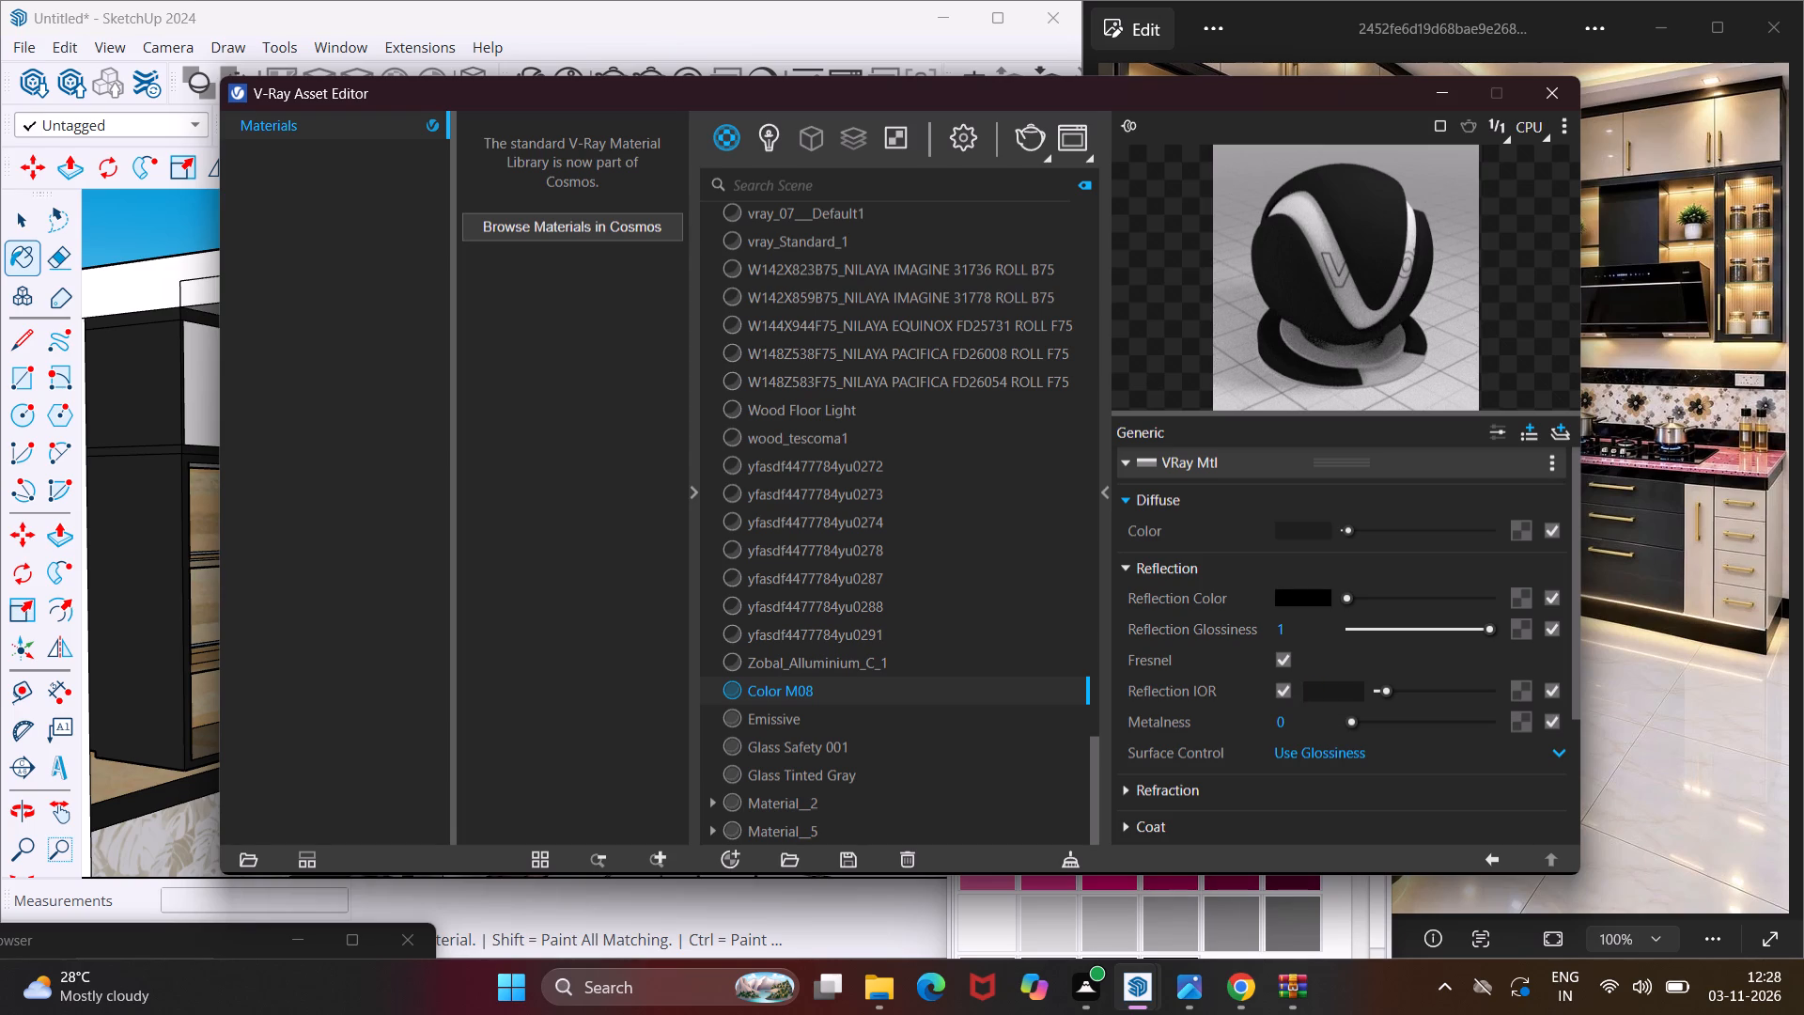
key("4")
key("Return")
double_click(959, 690)
left_click(1434, 86)
Reapply Color M08 to the backsplash's lower and upper border strips and to the underside and side of the window wall's end cabinet.
left_click(1003, 662)
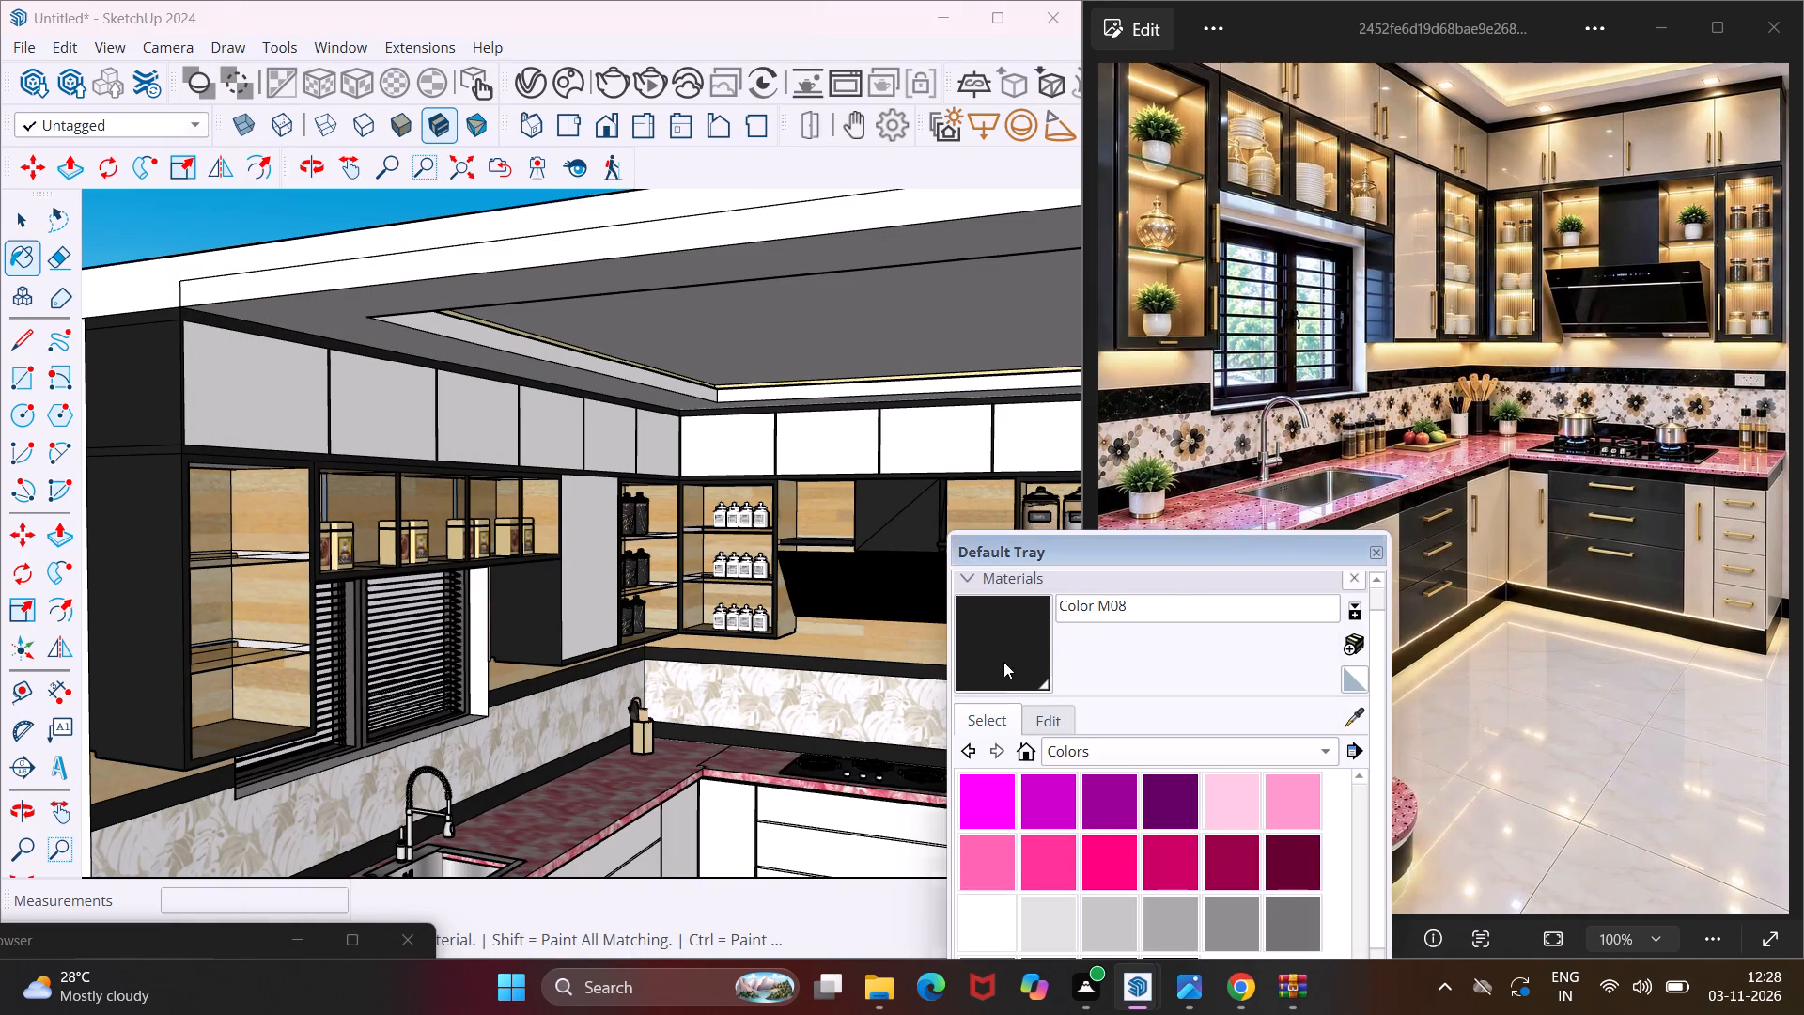
scroll(1035, 552, "down", 5)
scroll(586, 586, "down", 4)
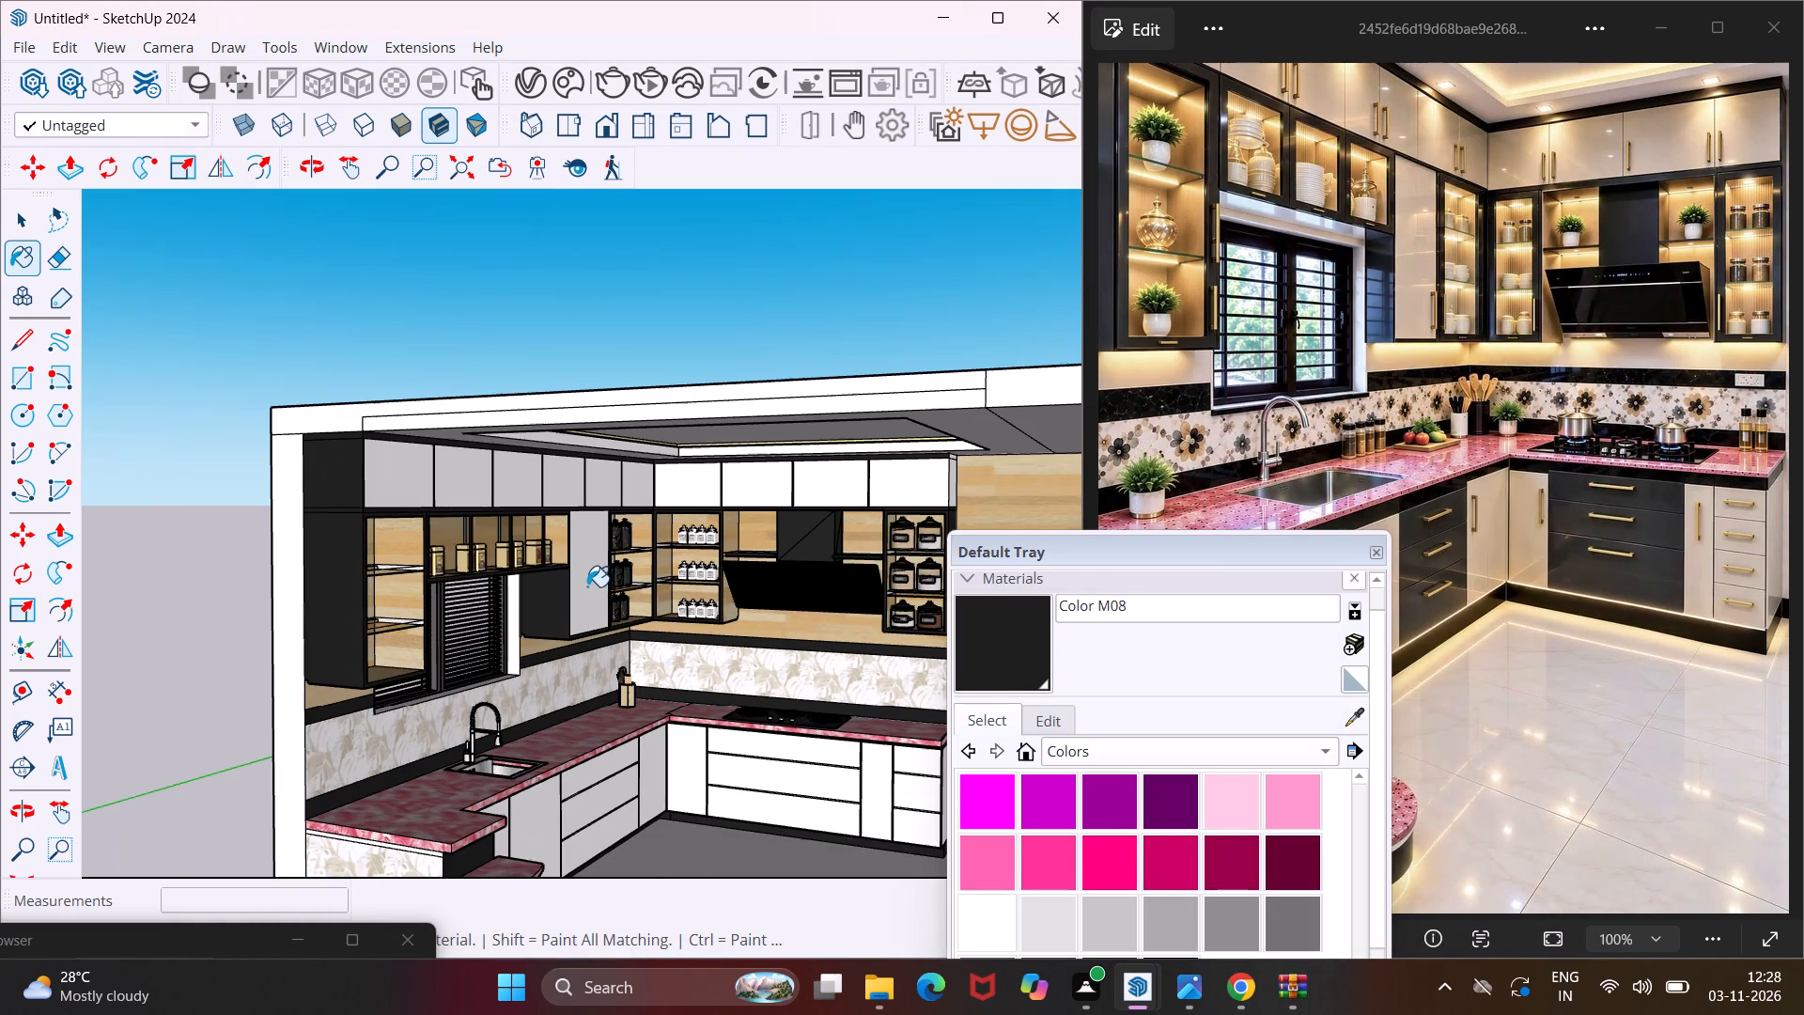
scroll(363, 788, "up", 11)
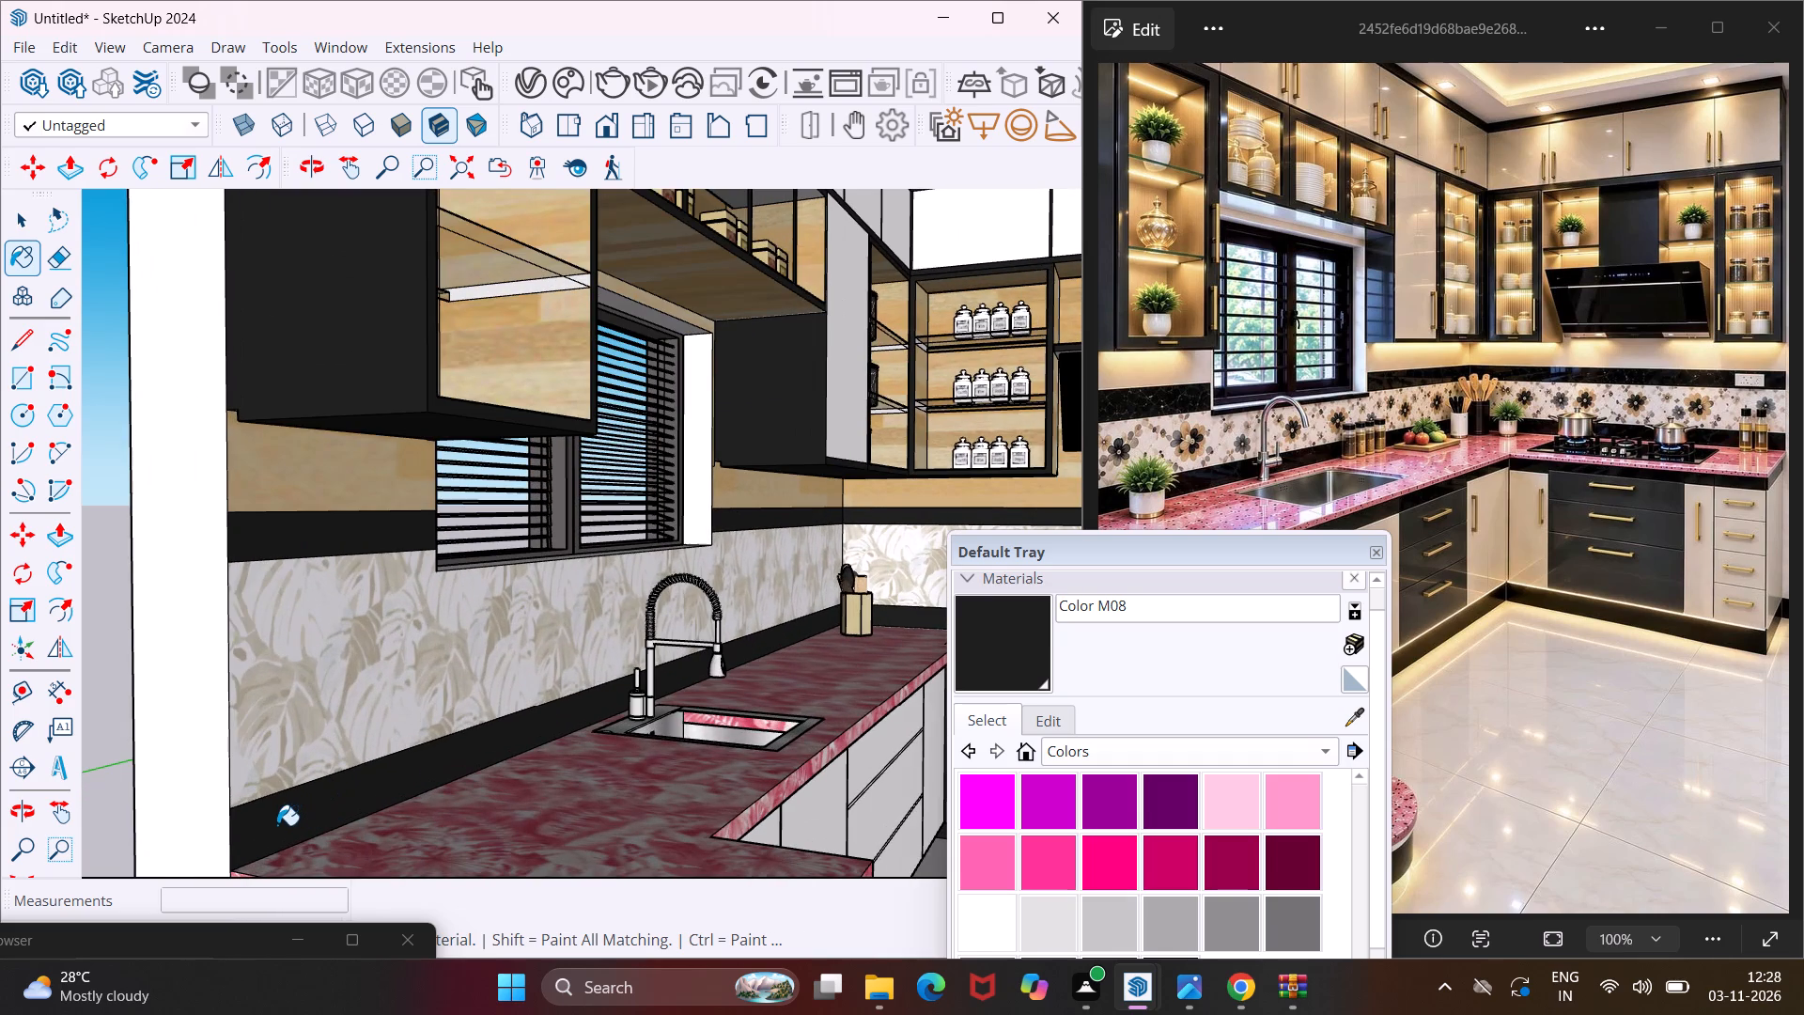
middle_click_drag(262, 824, 291, 726)
scroll(262, 824, "up", 1)
left_click(259, 744)
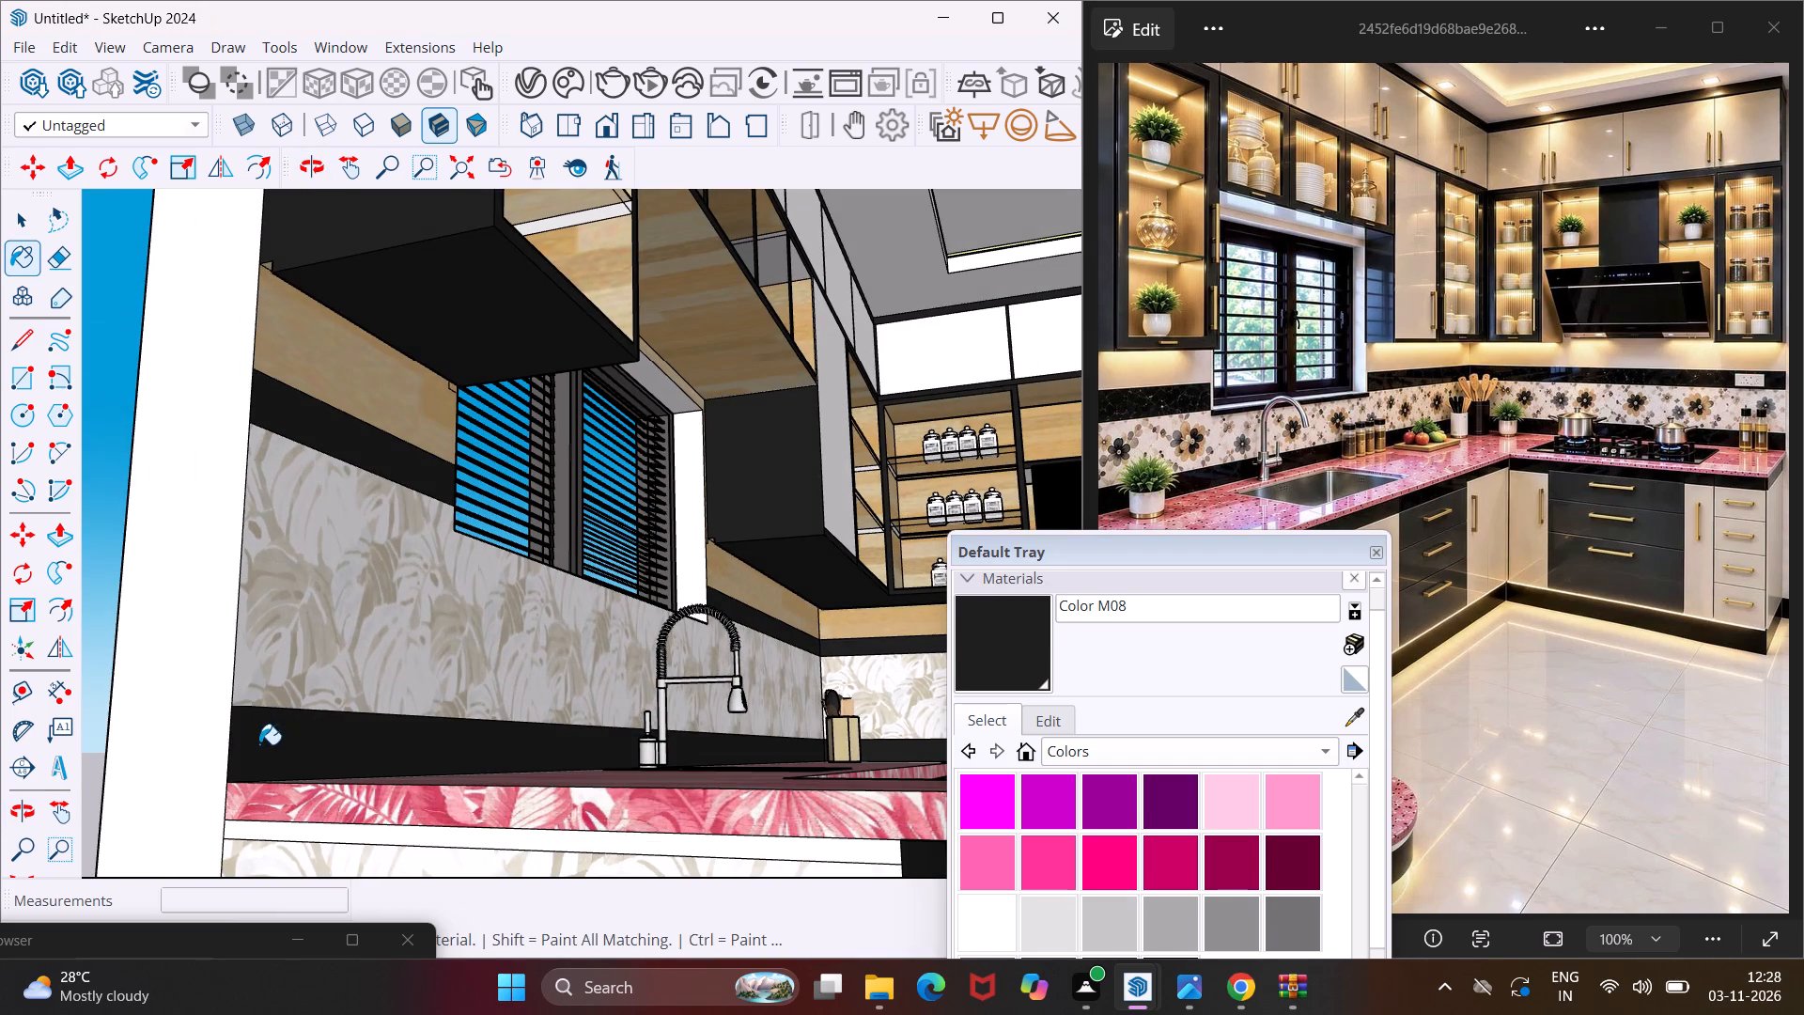
left_click(267, 412)
left_click(405, 276)
left_click(387, 234)
middle_click_drag(429, 261, 255, 350)
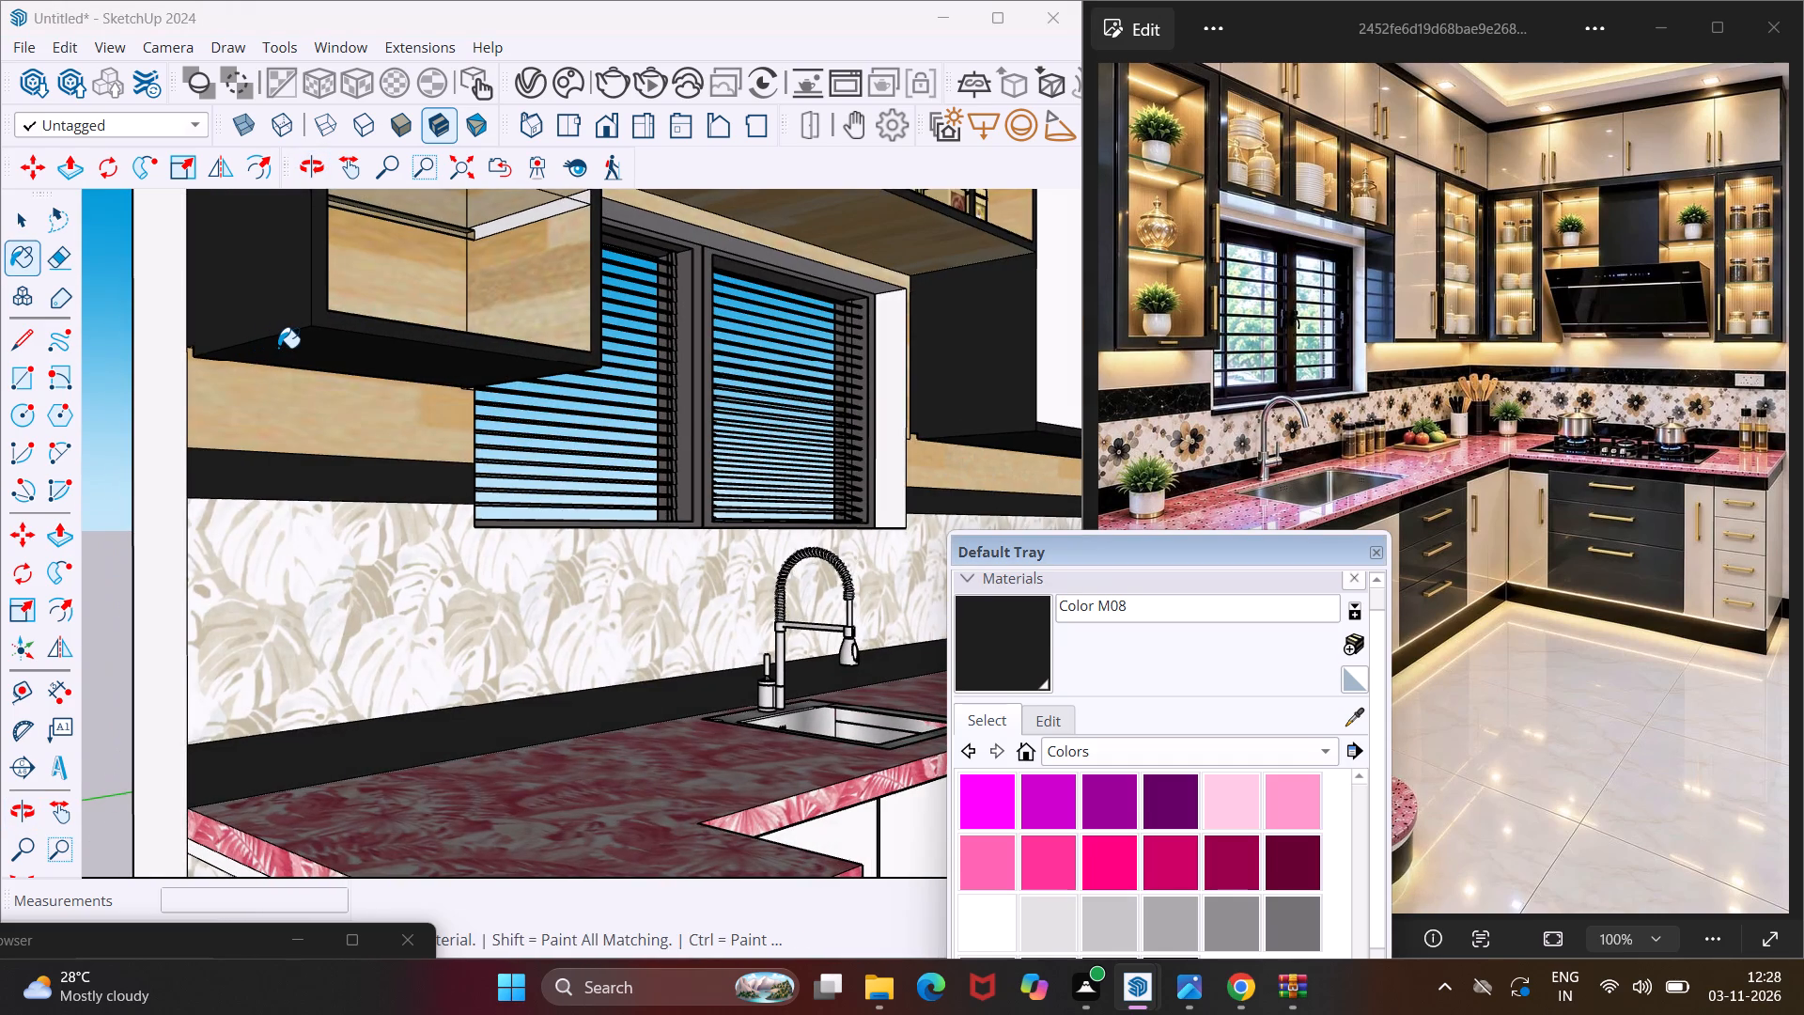
Reapply Color M08 to the closed cabinet's side and underside beyond the window and to the backsplash border strips beneath it.
scroll(278, 348, "down", 2)
scroll(812, 320, "up", 6)
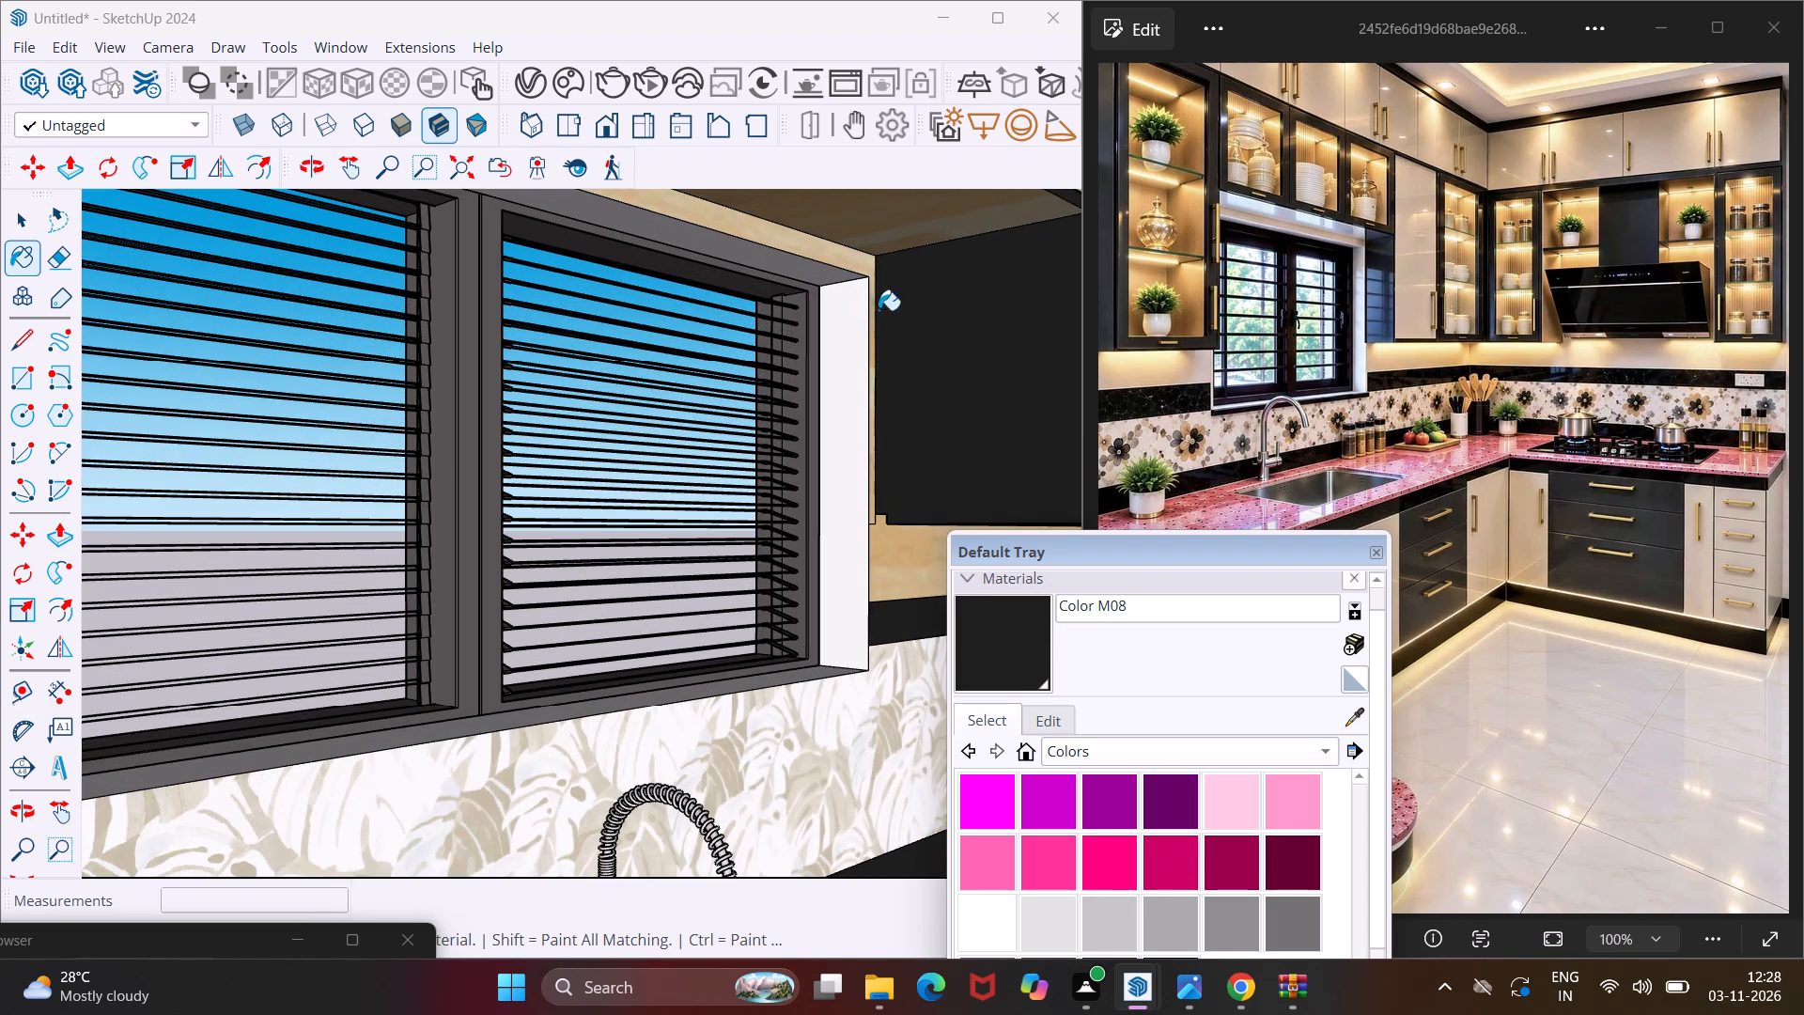
left_click(949, 343)
scroll(700, 366, "down", 5)
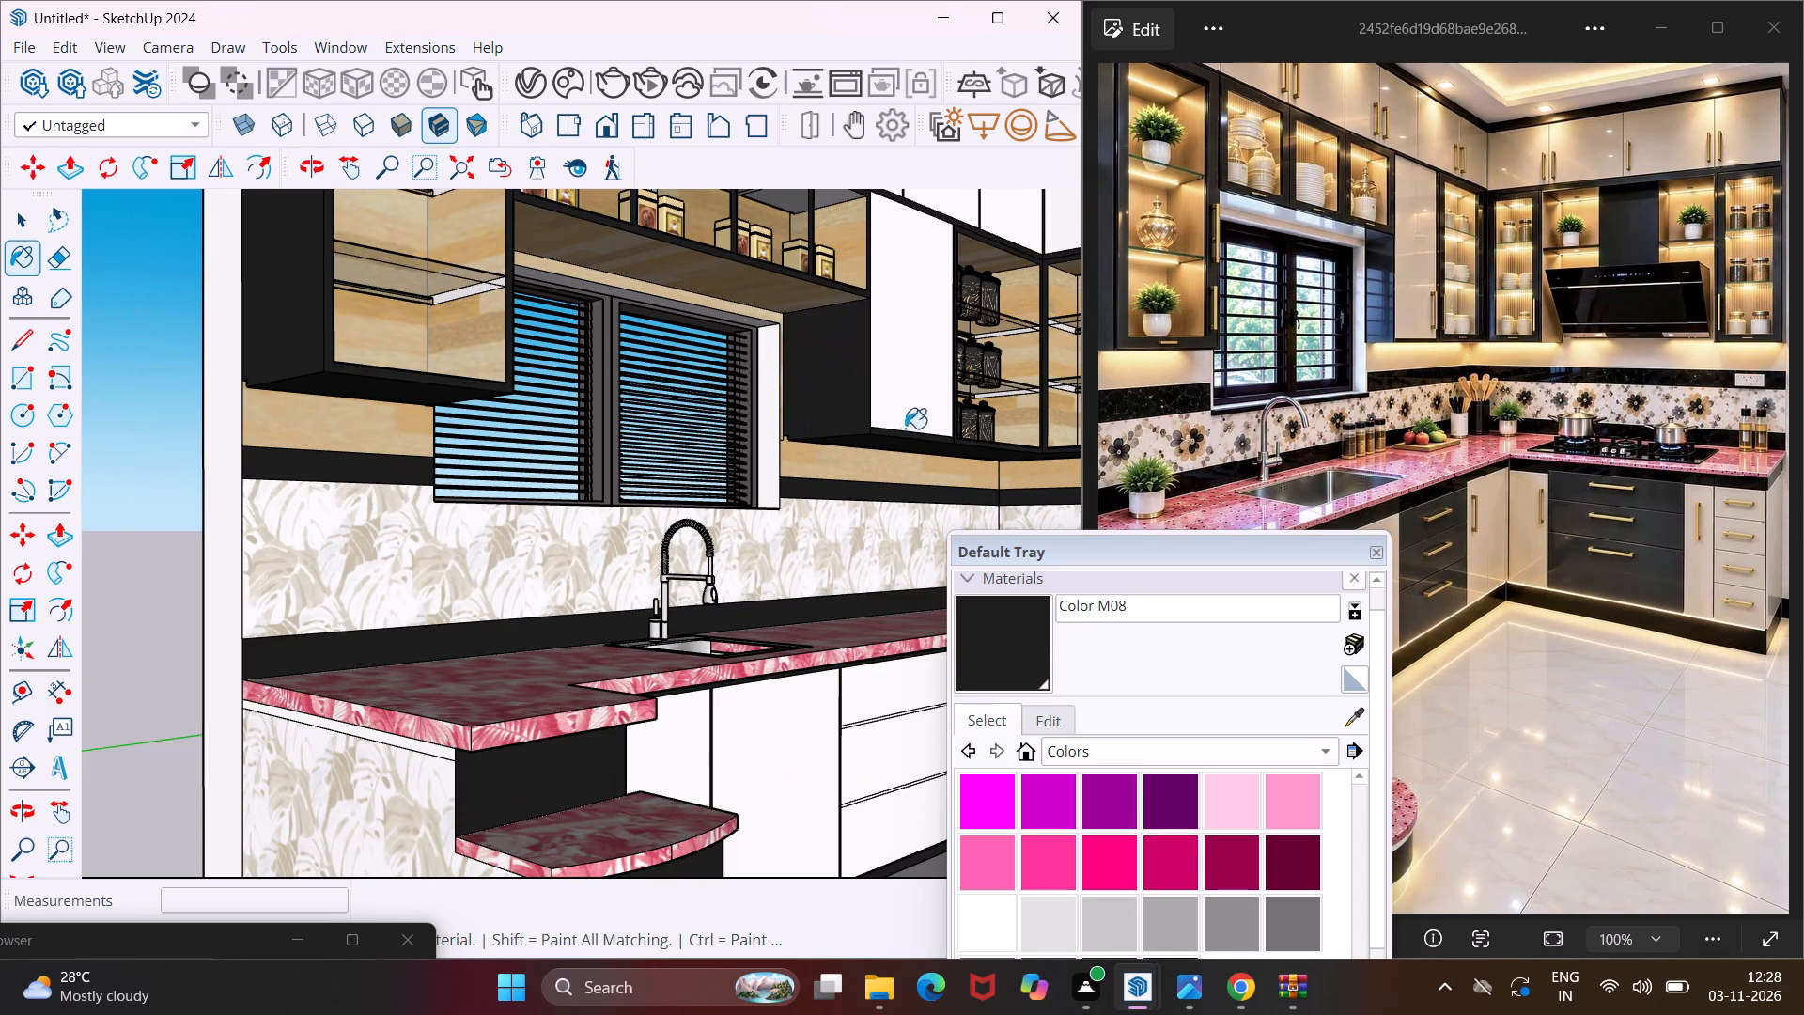
scroll(874, 479, "up", 6)
left_click(803, 501)
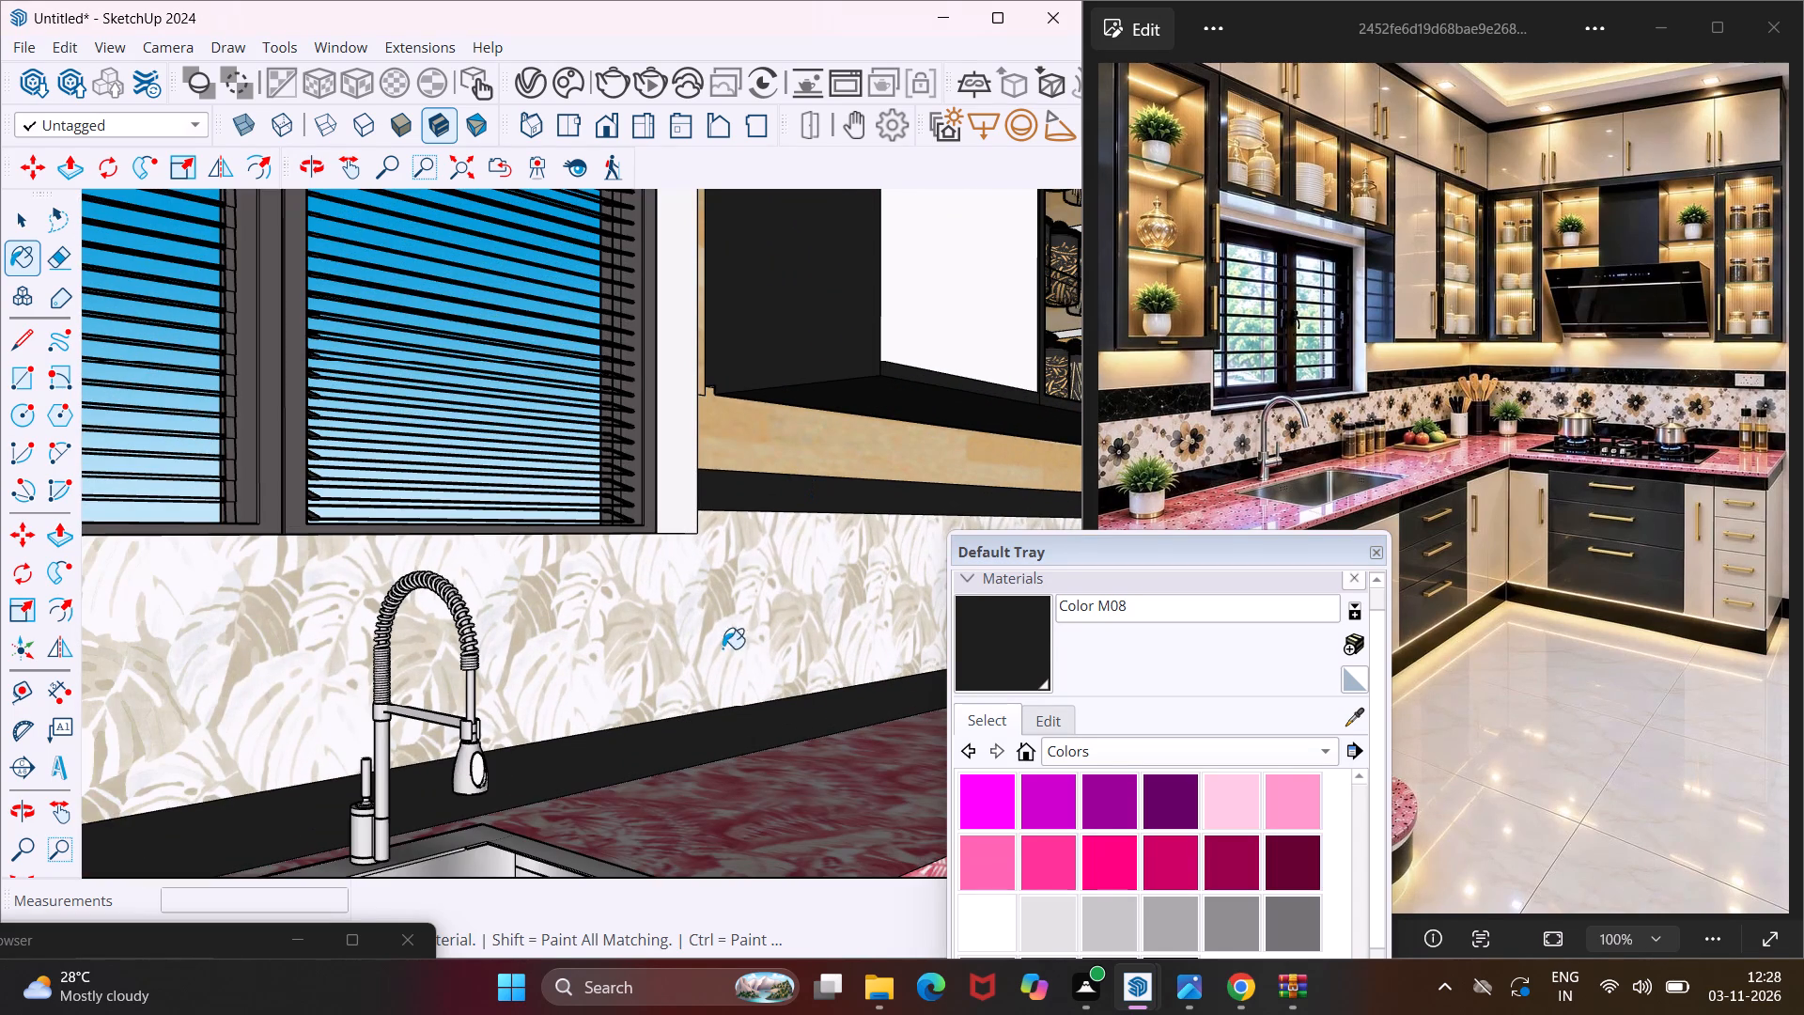
left_click(709, 735)
left_click(763, 304)
left_click(851, 397)
Paint both horizontal gap strips between the drawers of the window wall's base cabinet with Color M08.
middle_click_drag(862, 398, 521, 464)
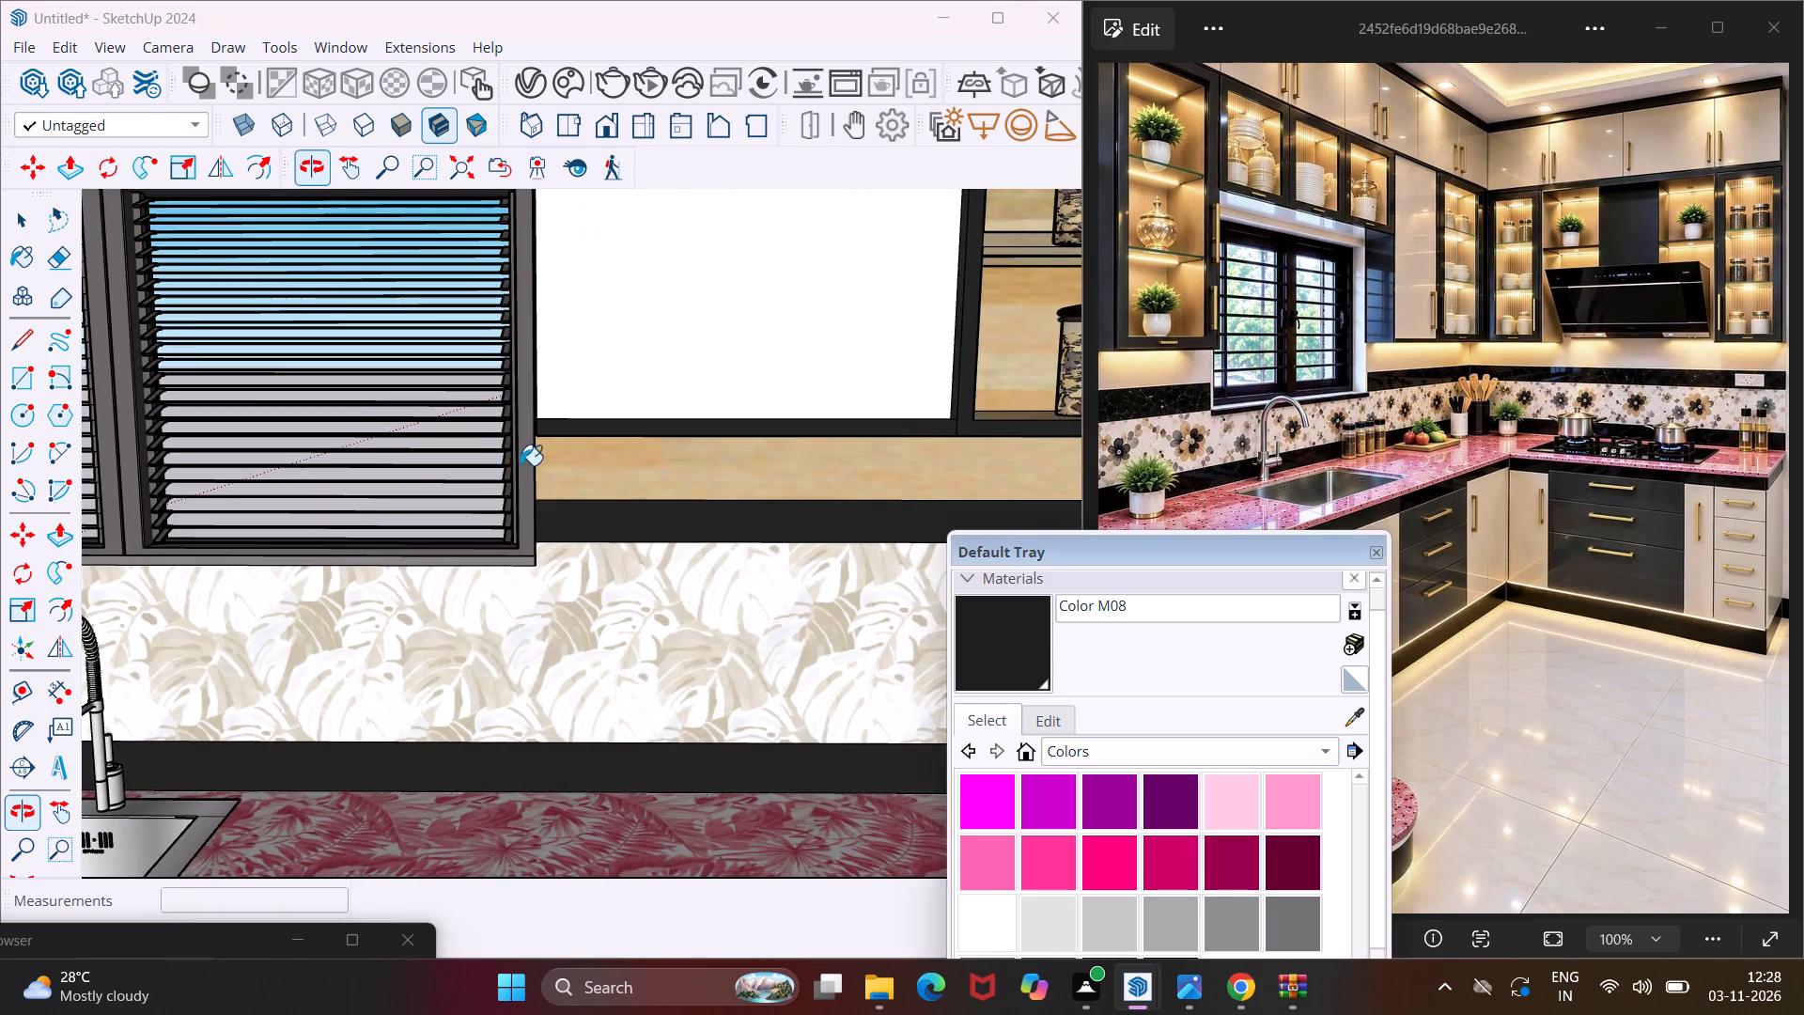
scroll(567, 441, "down", 14)
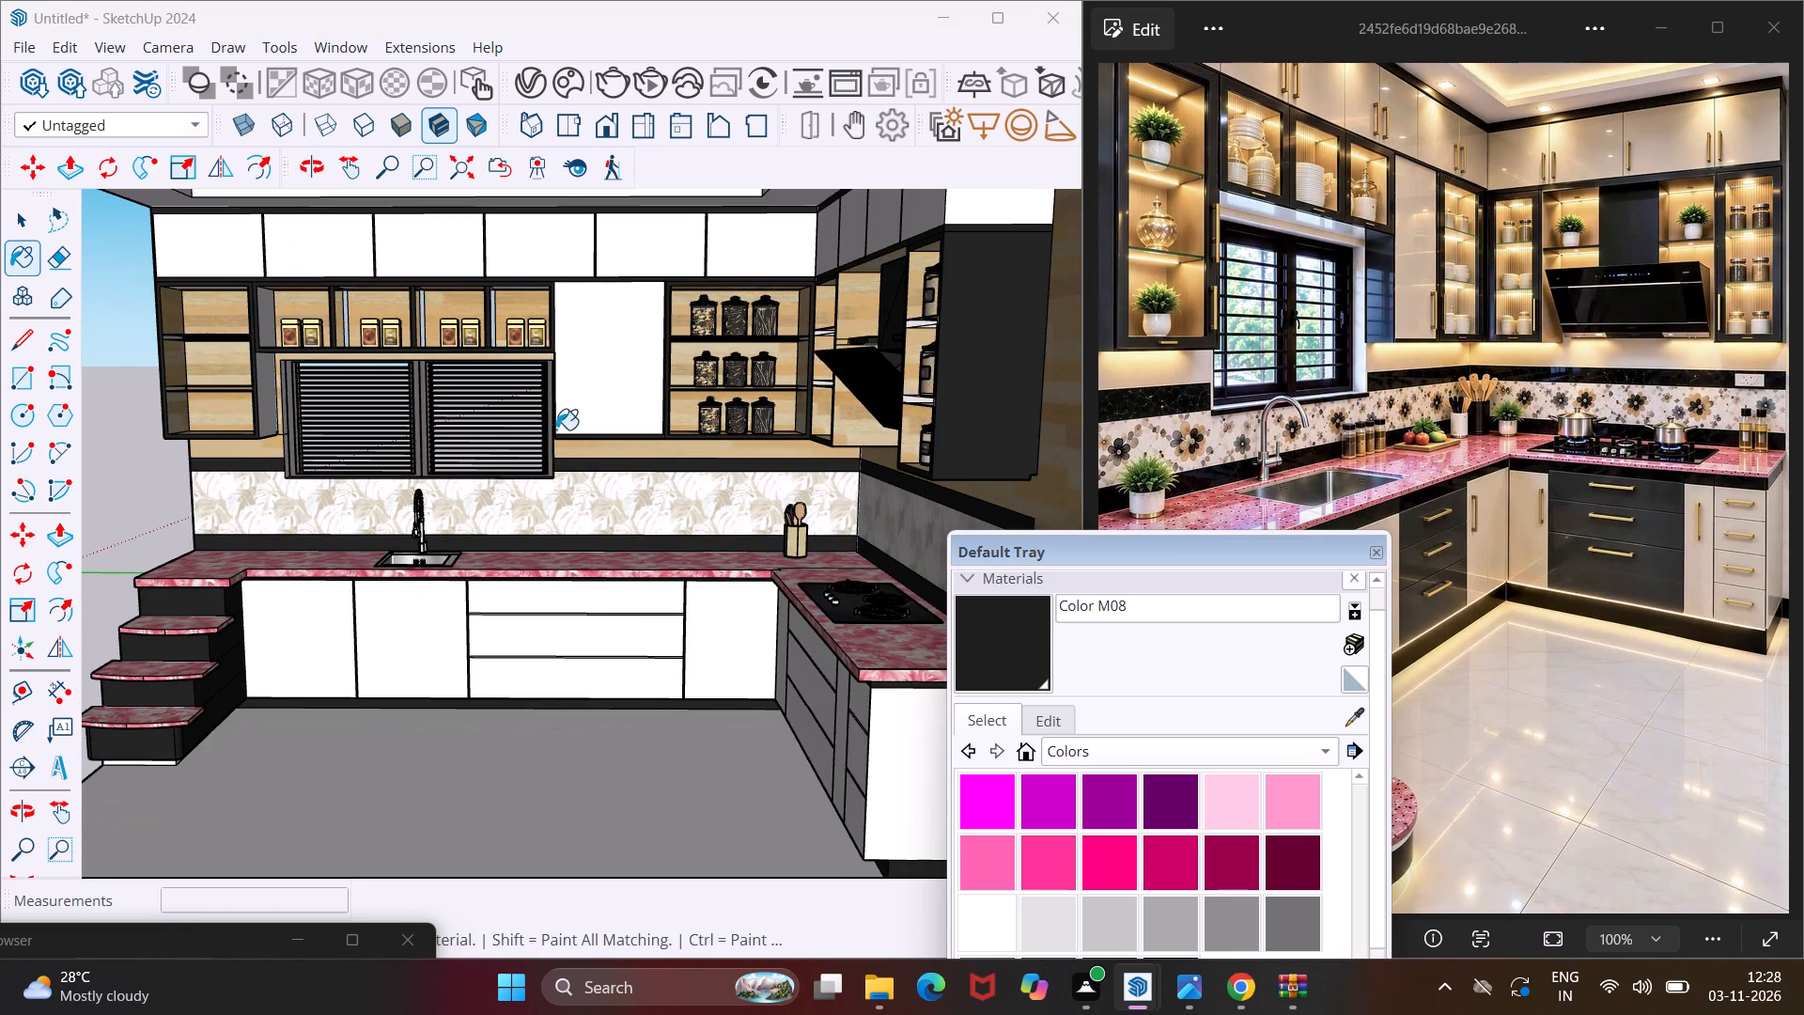
middle_click_drag(570, 417, 945, 414)
scroll(483, 667, "up", 17)
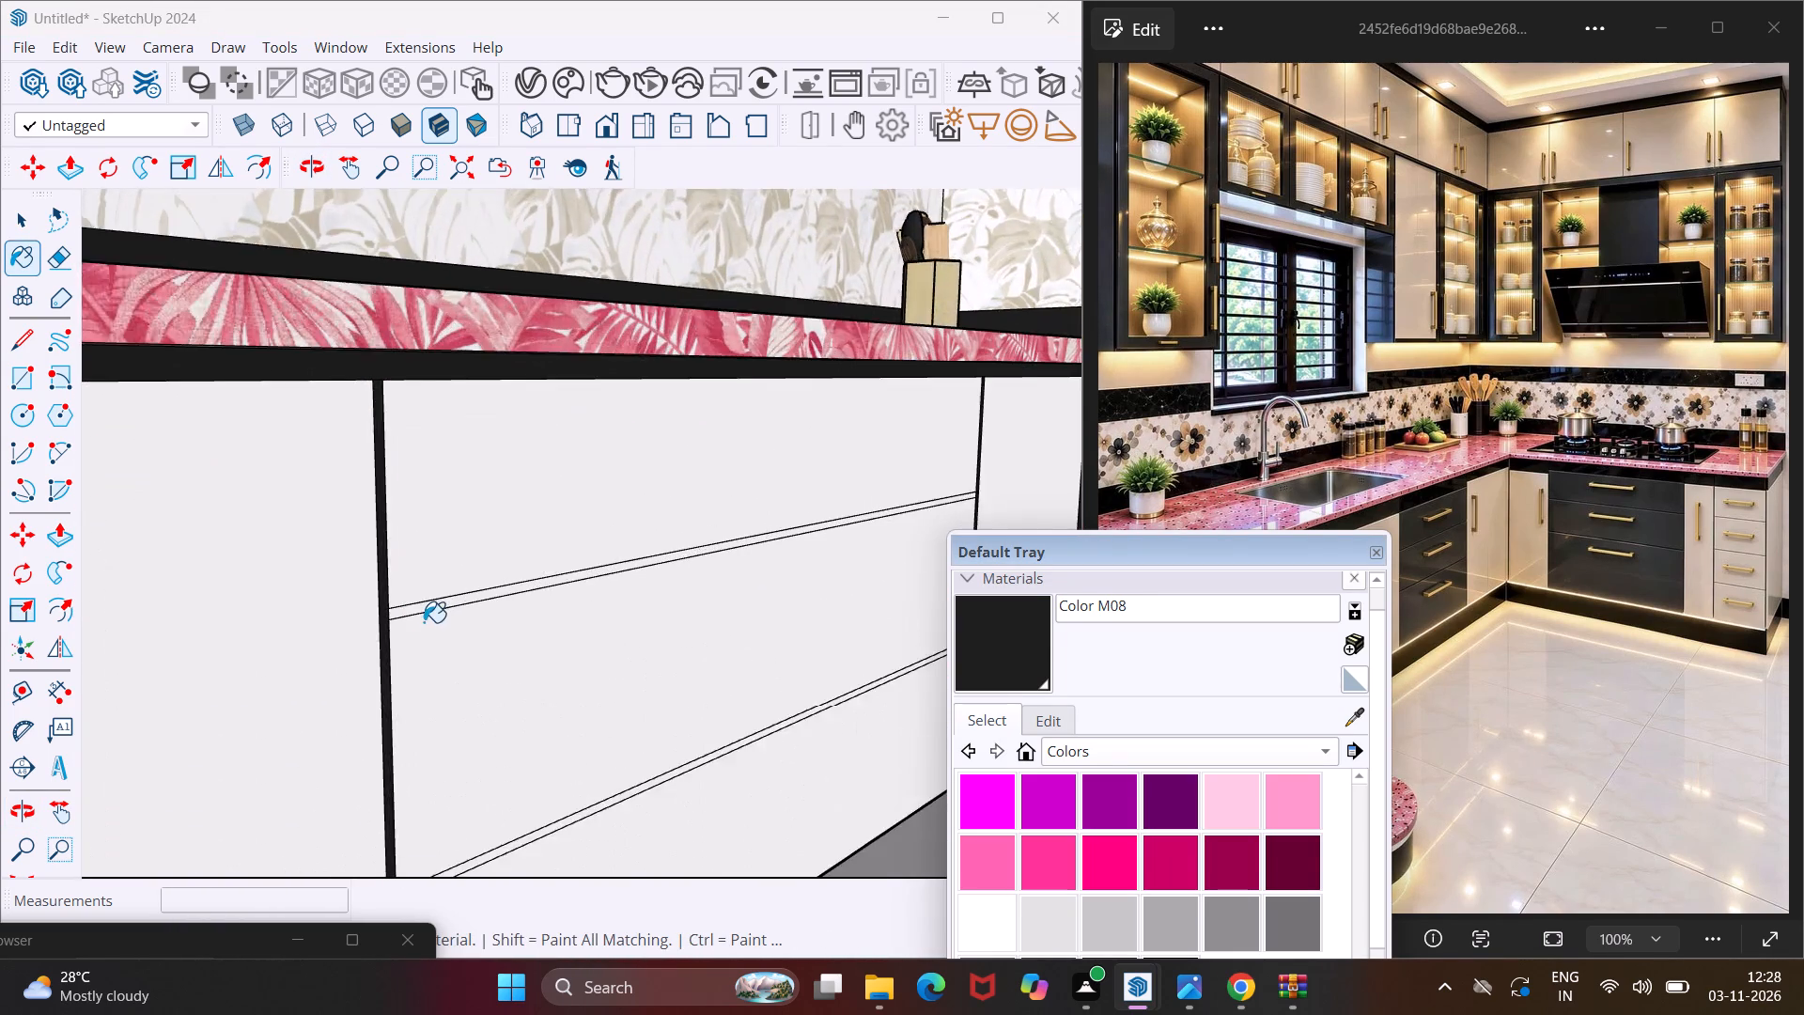
scroll(424, 622, "up", 8)
left_click(381, 603)
scroll(270, 617, "down", 3)
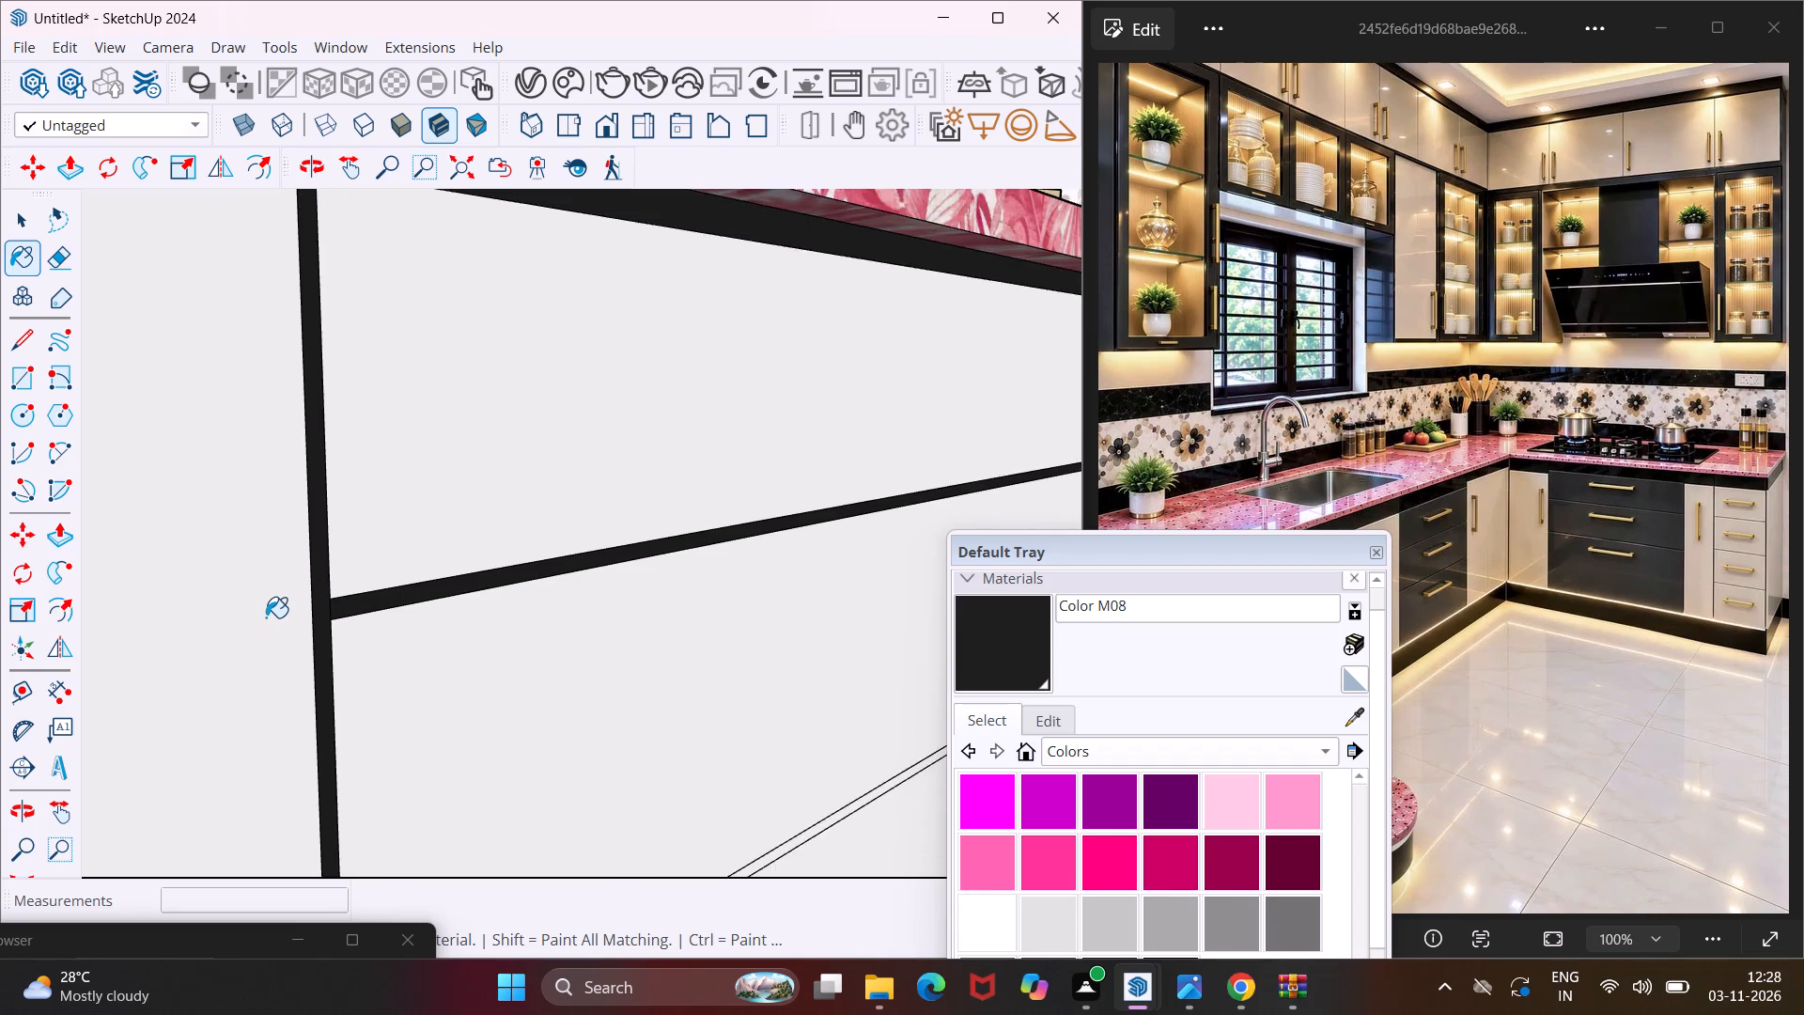
scroll(266, 617, "down", 11)
scroll(619, 710, "up", 11)
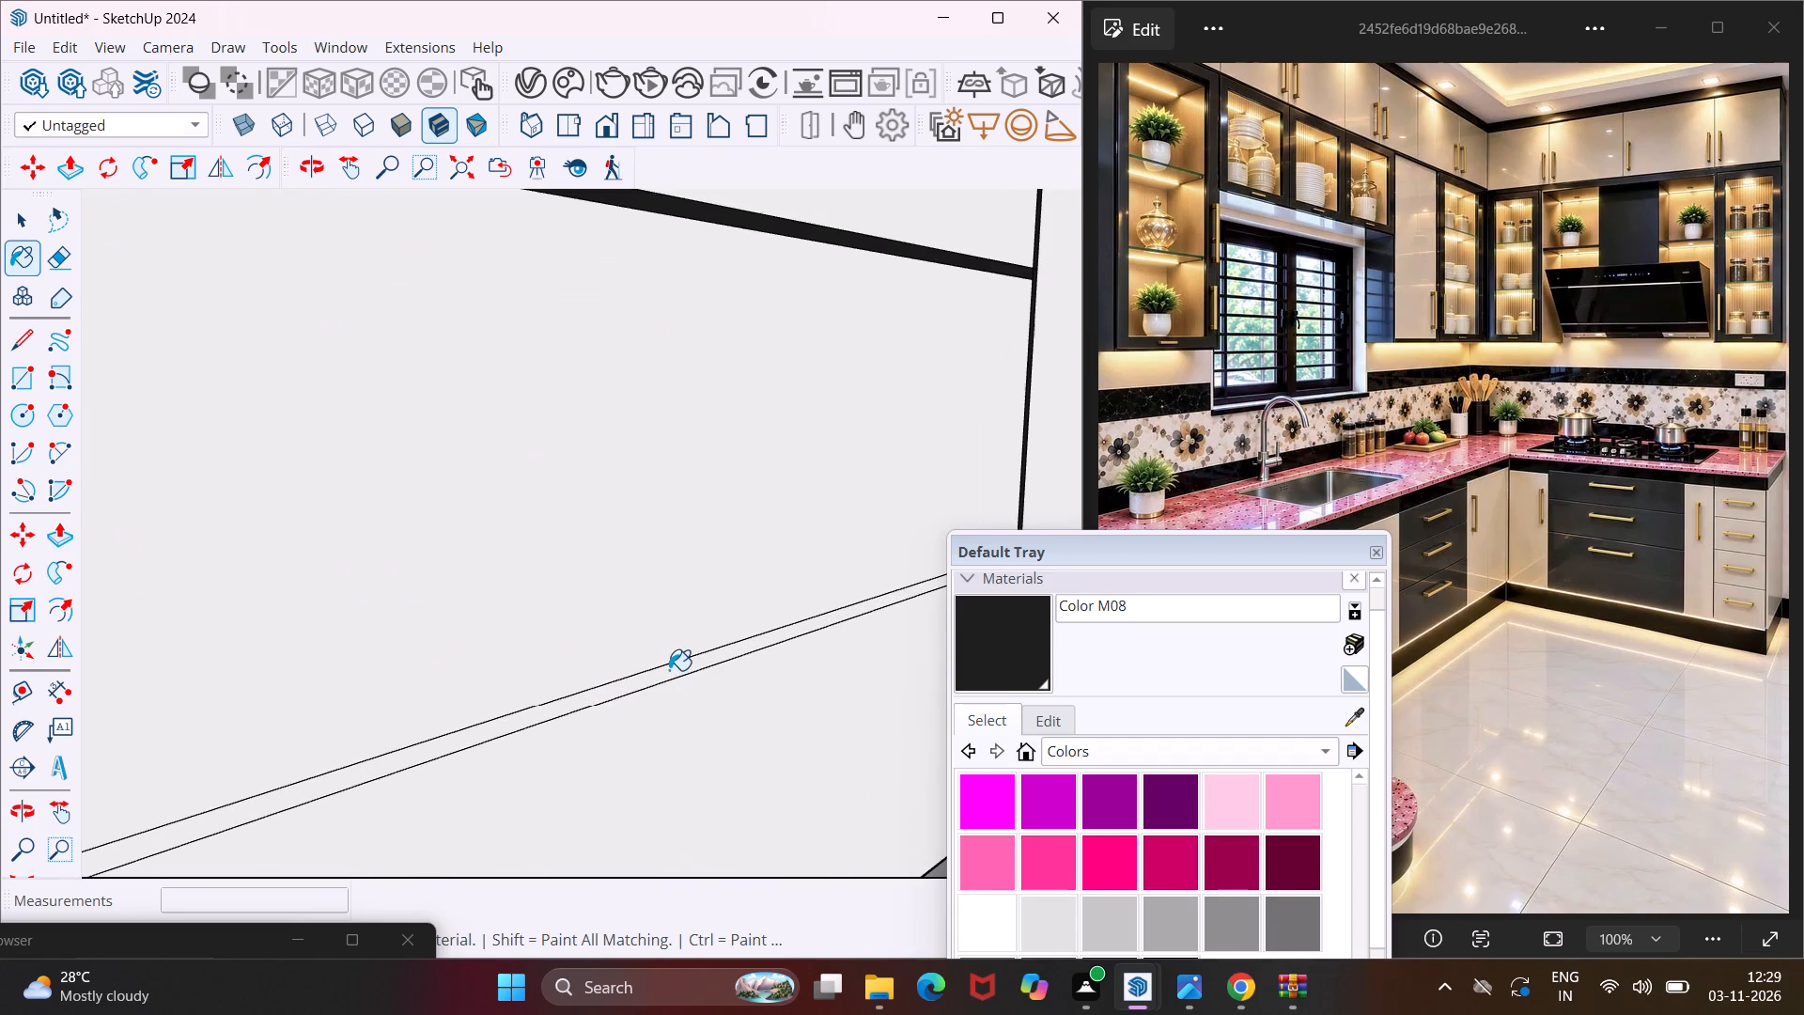
left_click(674, 671)
scroll(247, 637, "down", 11)
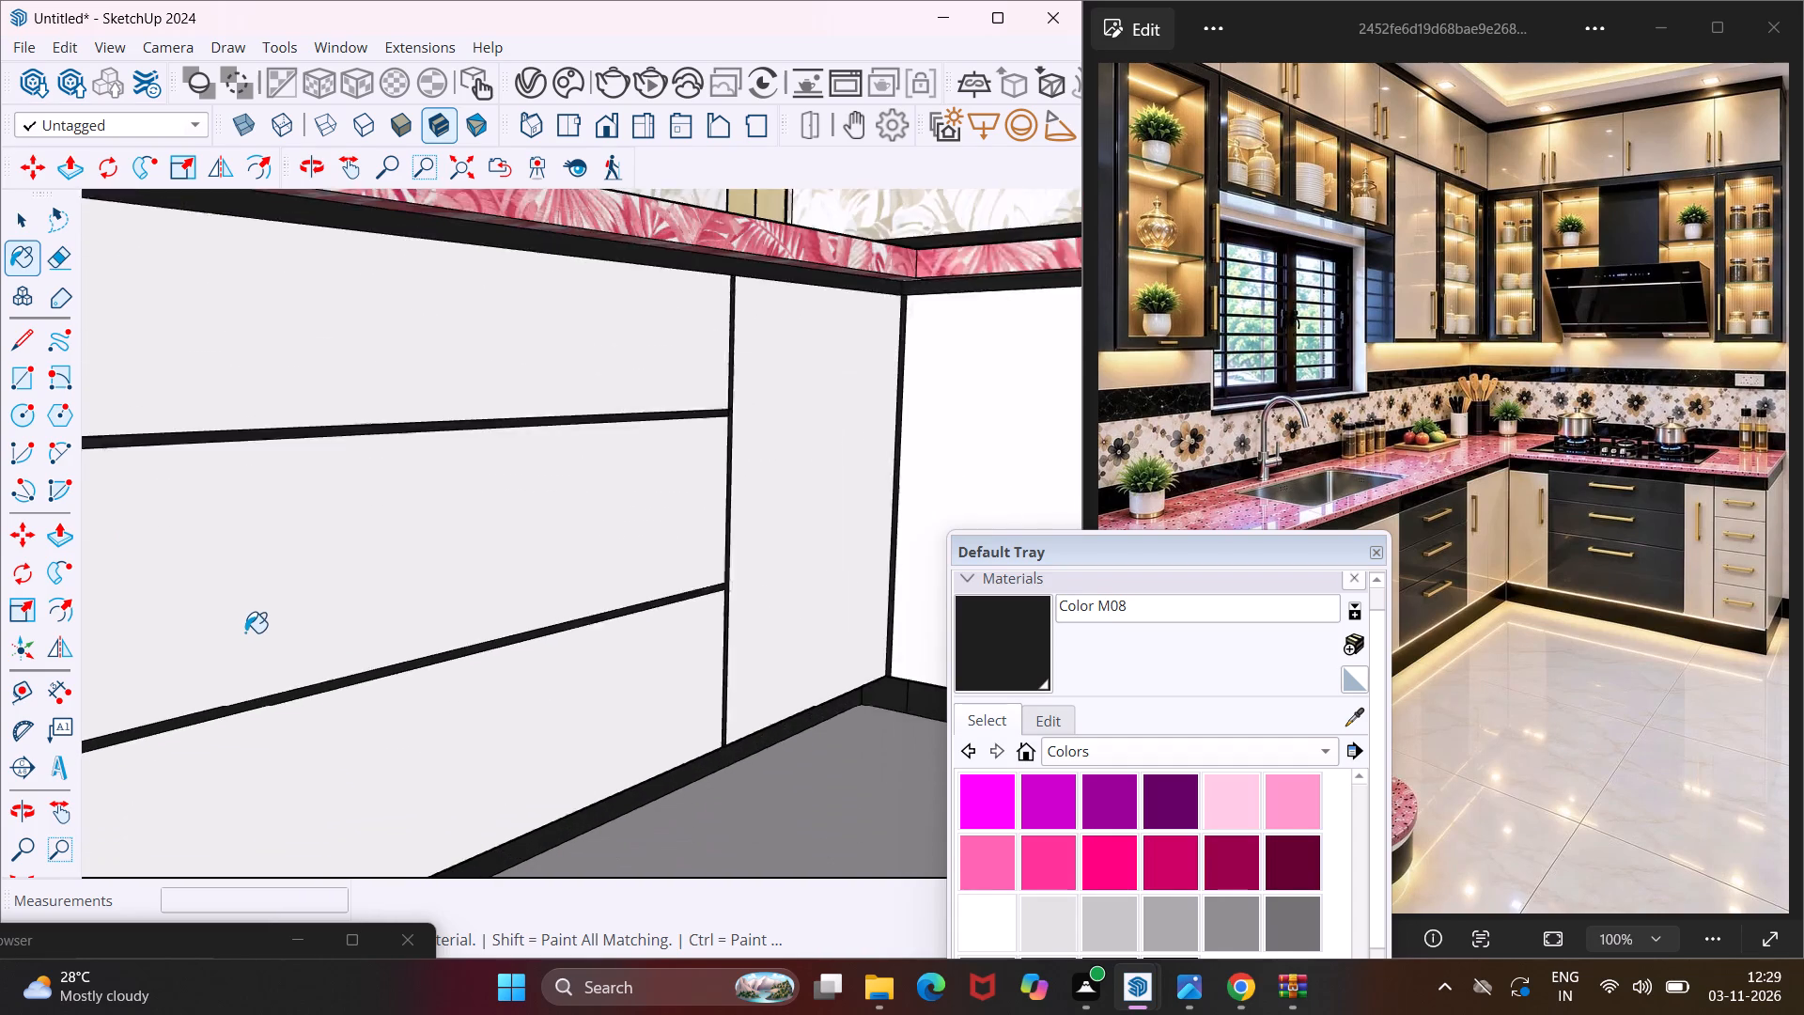
Paint both horizontal gap strips between the wide drawers below the hob with Color M08.
scroll(245, 632, "down", 14)
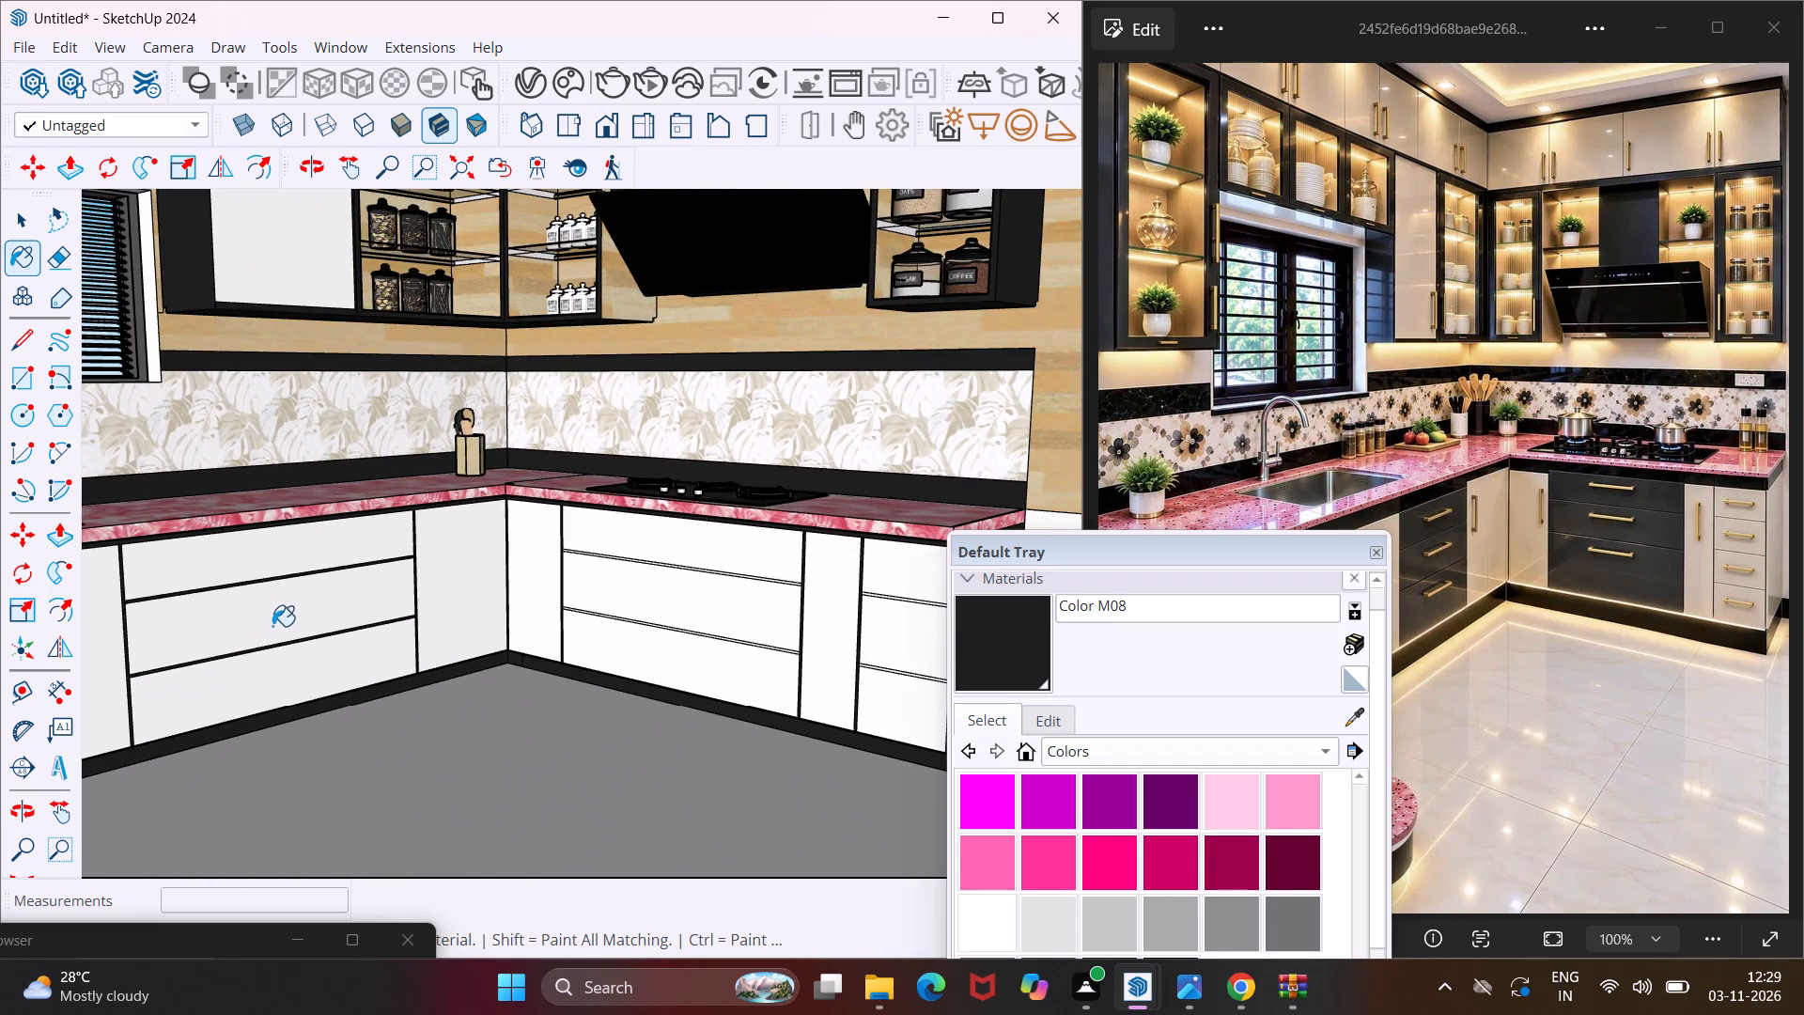
scroll(272, 626, "down", 3)
scroll(641, 599, "up", 8)
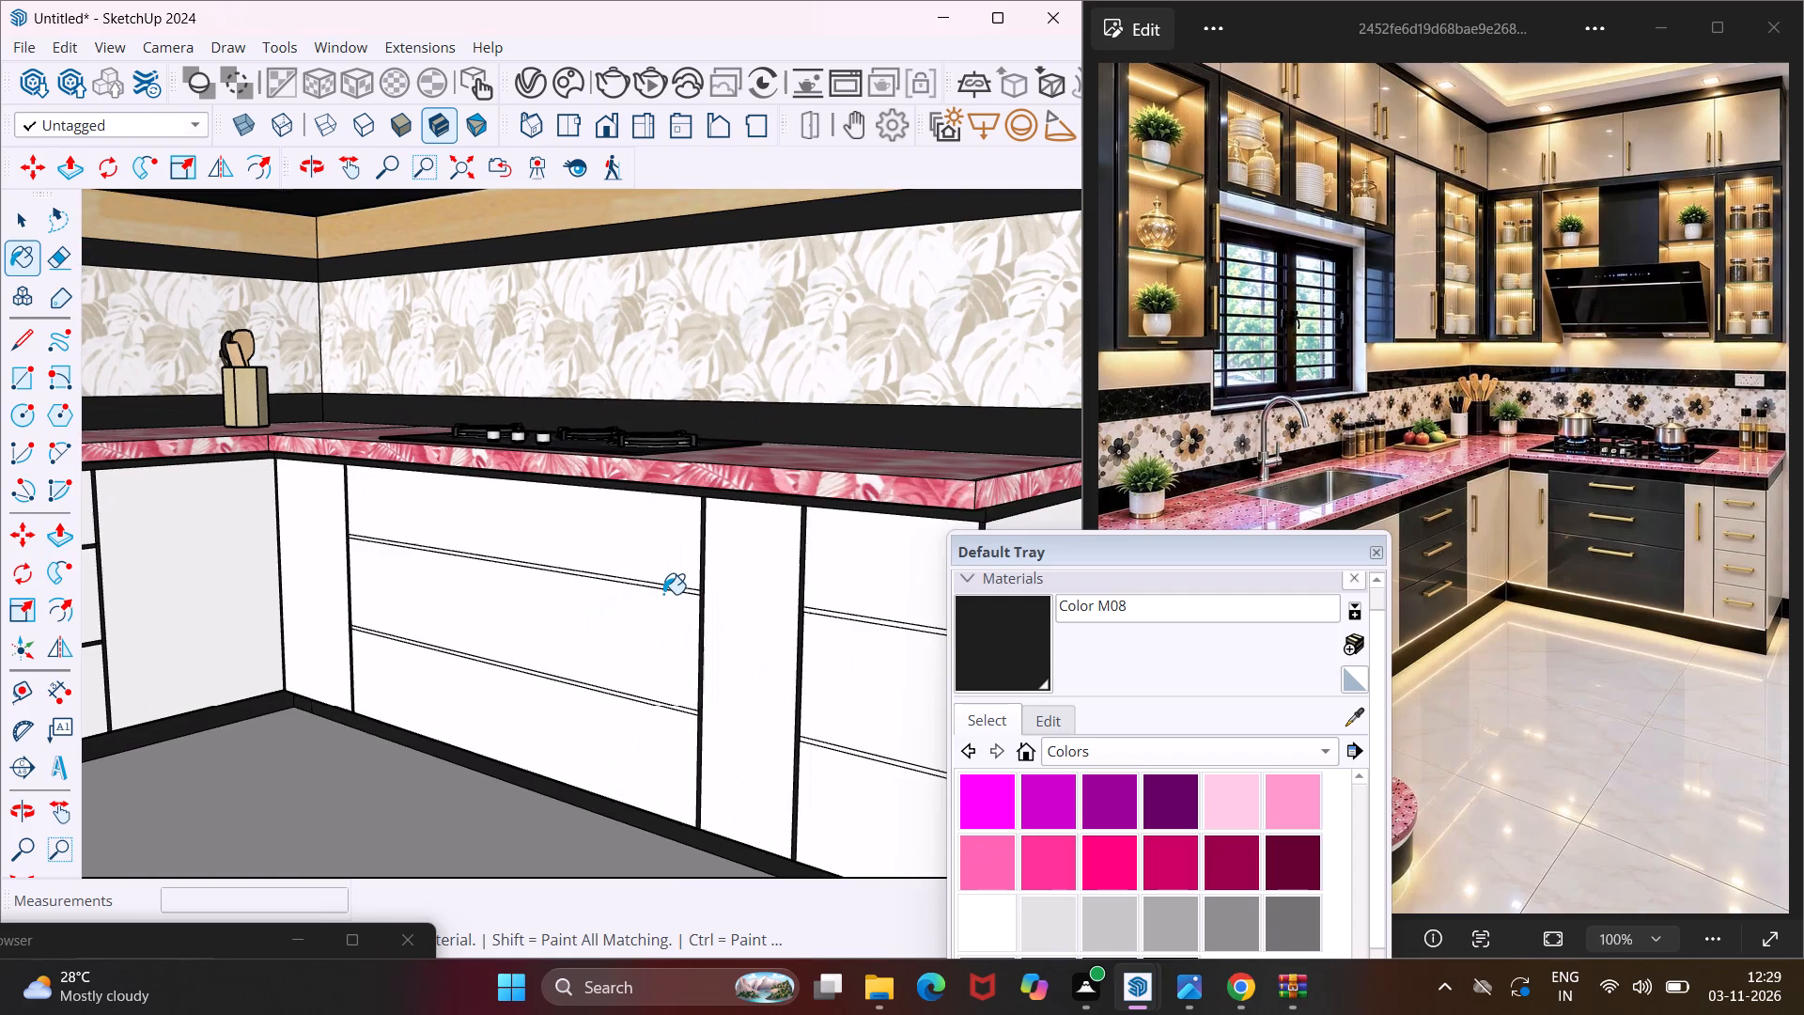
scroll(663, 594, "up", 9)
left_click(700, 586)
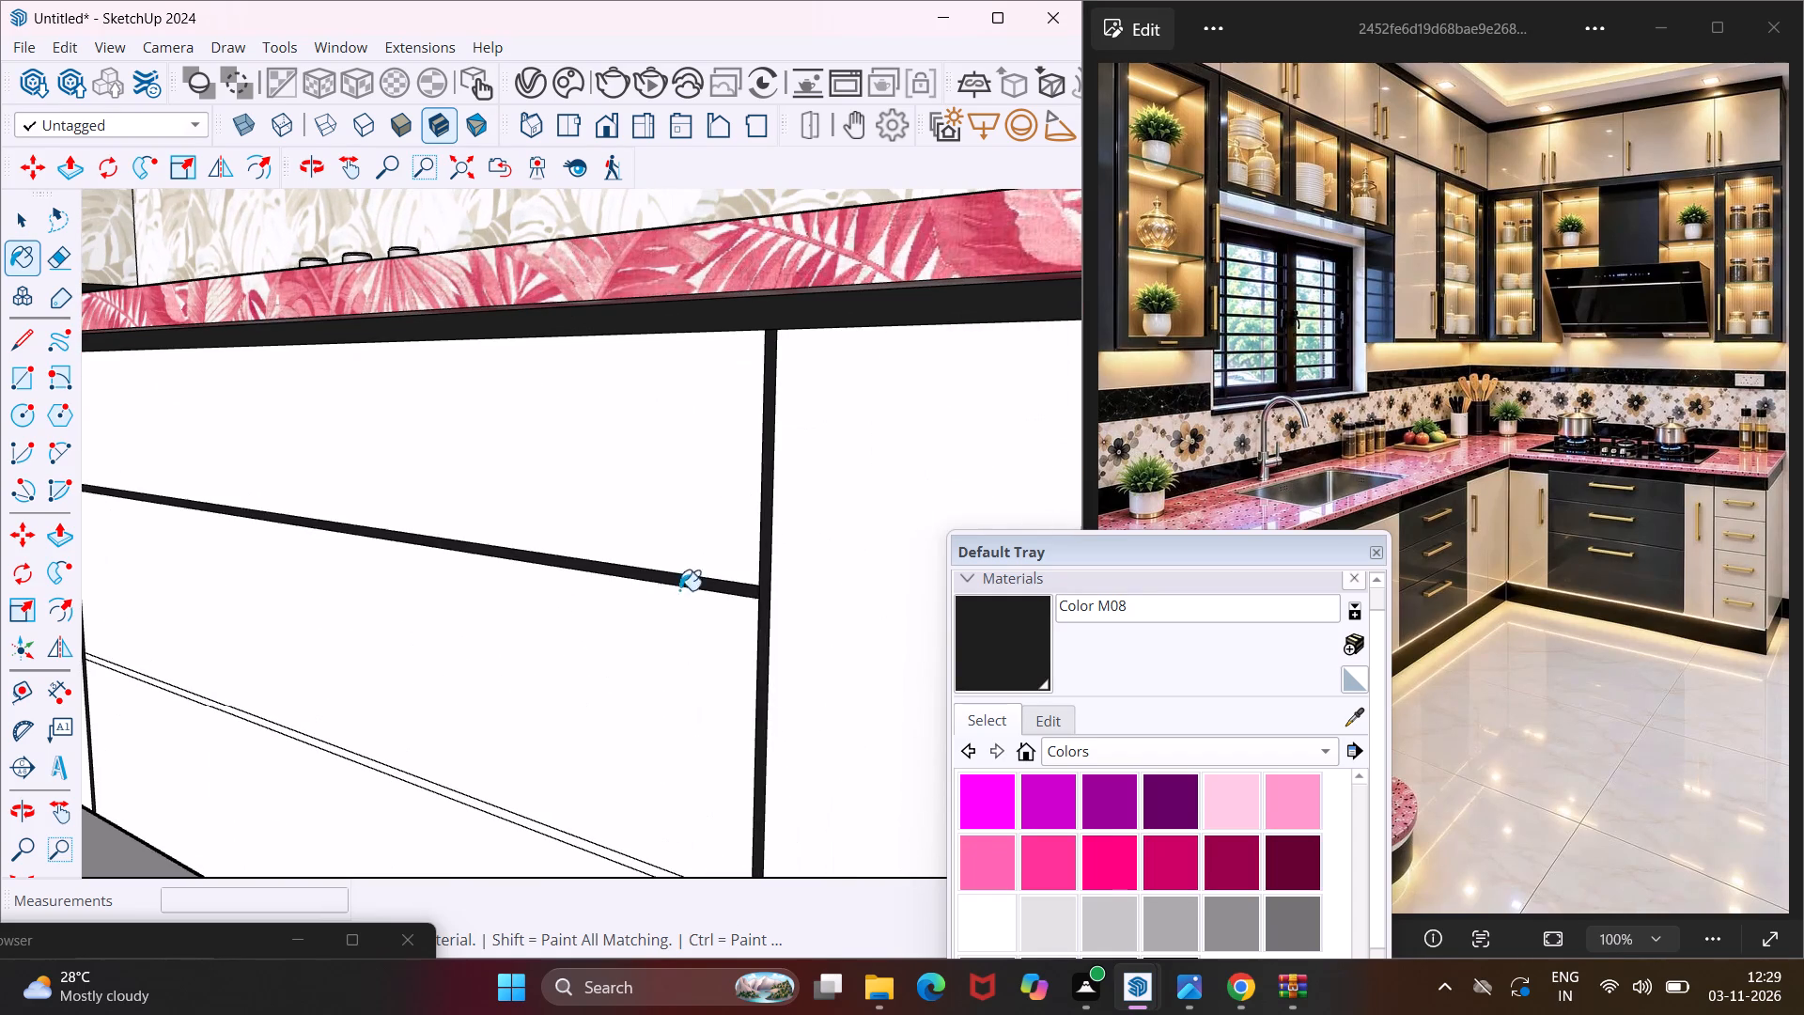
scroll(487, 641, "down", 5)
scroll(579, 790, "up", 6)
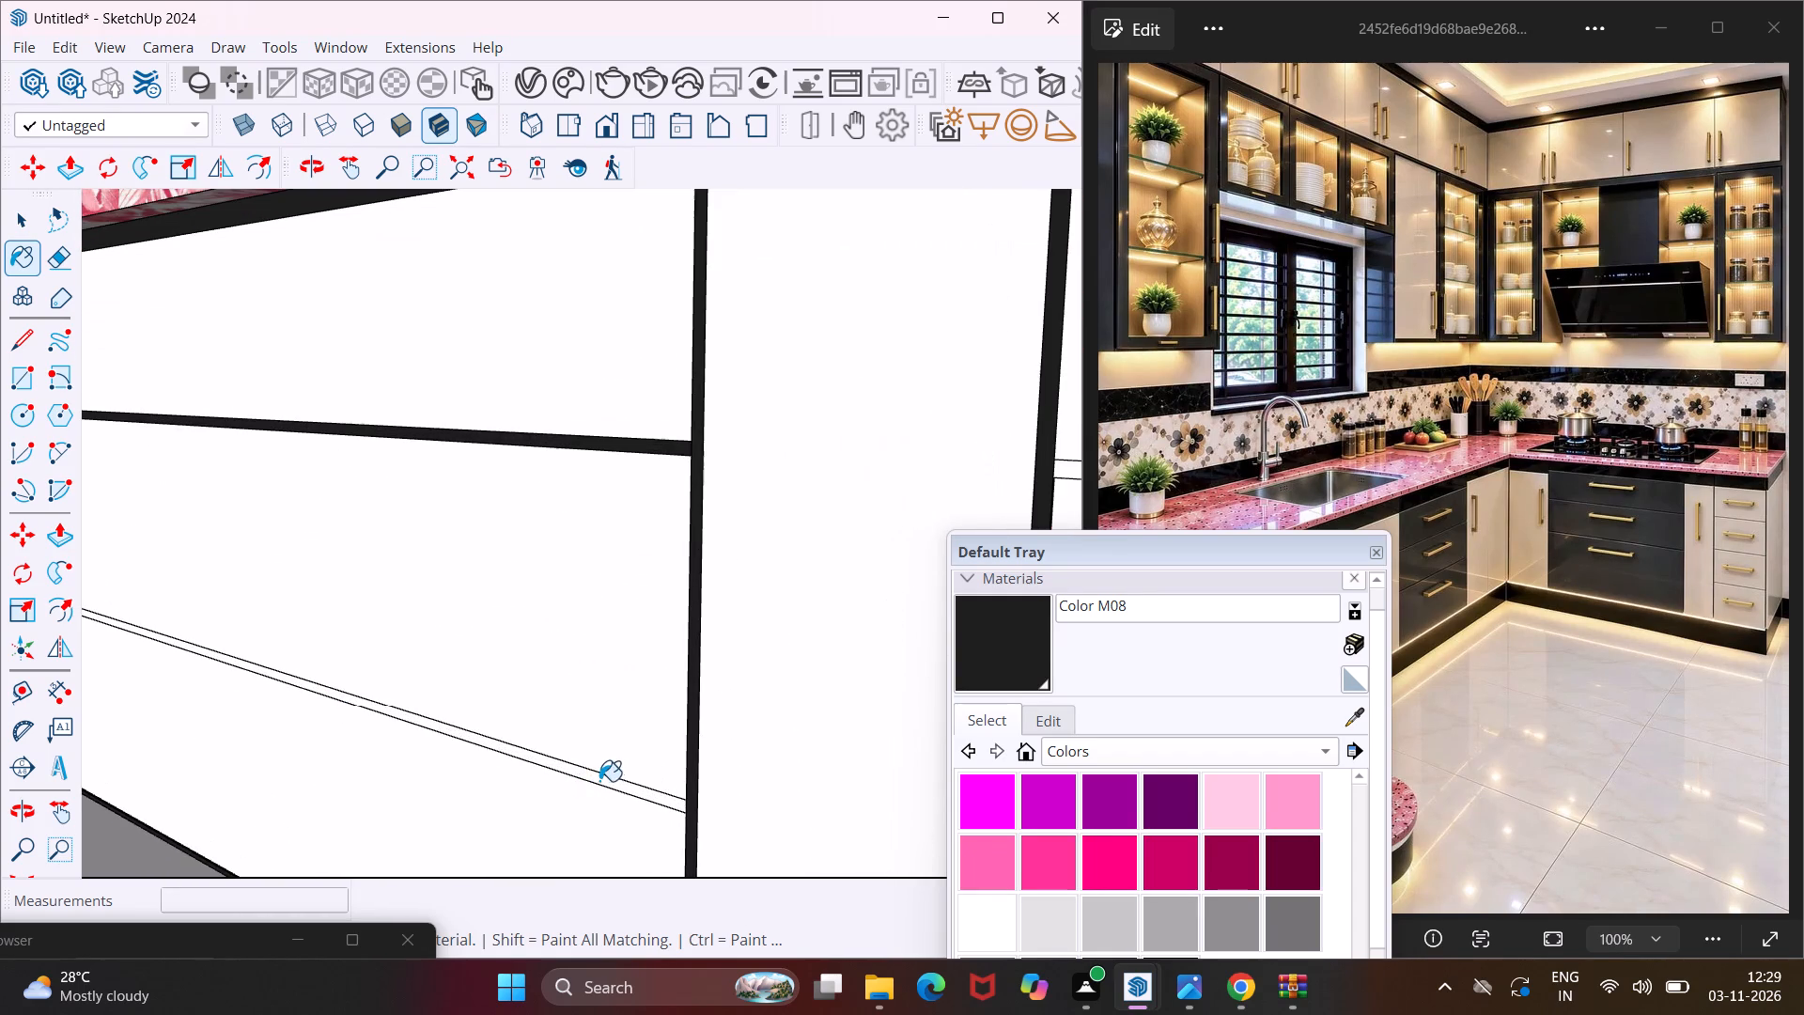
left_click(601, 781)
scroll(396, 707, "down", 6)
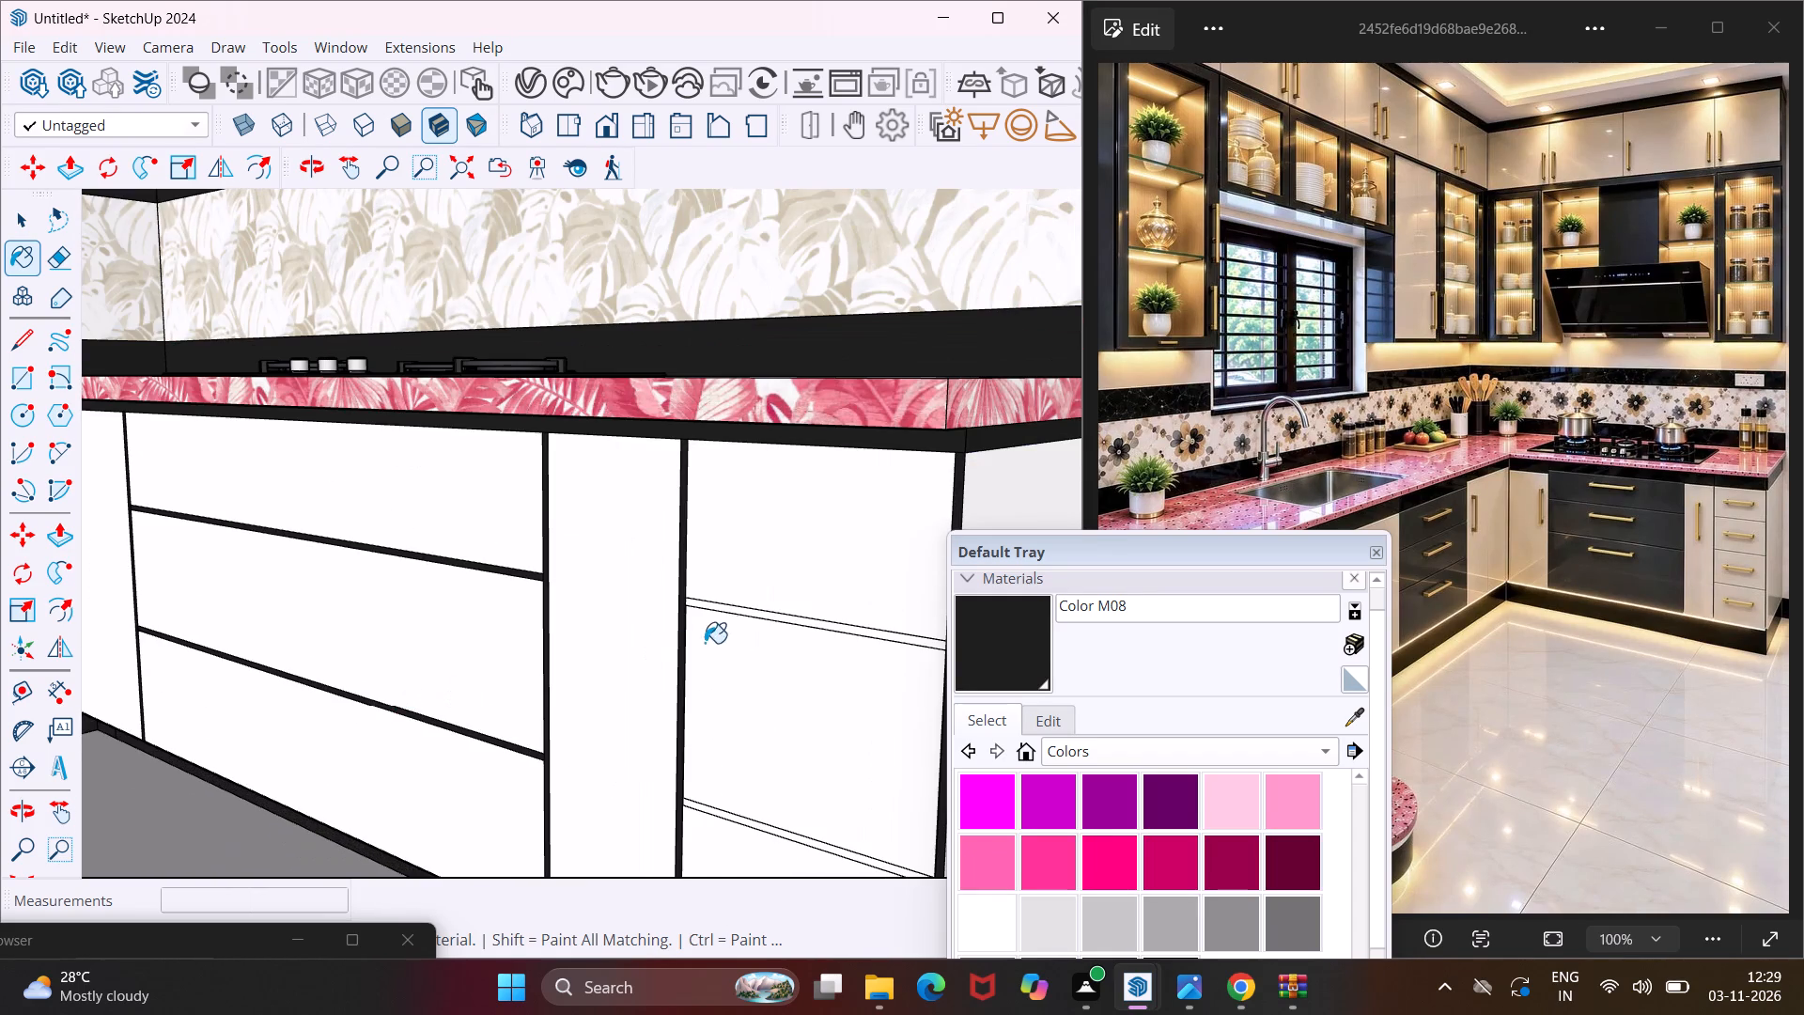
Paint both horizontal gap strips of the narrow drawer unit at the hob counter's end with Color M08.
scroll(734, 625, "up", 4)
left_click(727, 604)
scroll(550, 600, "down", 5)
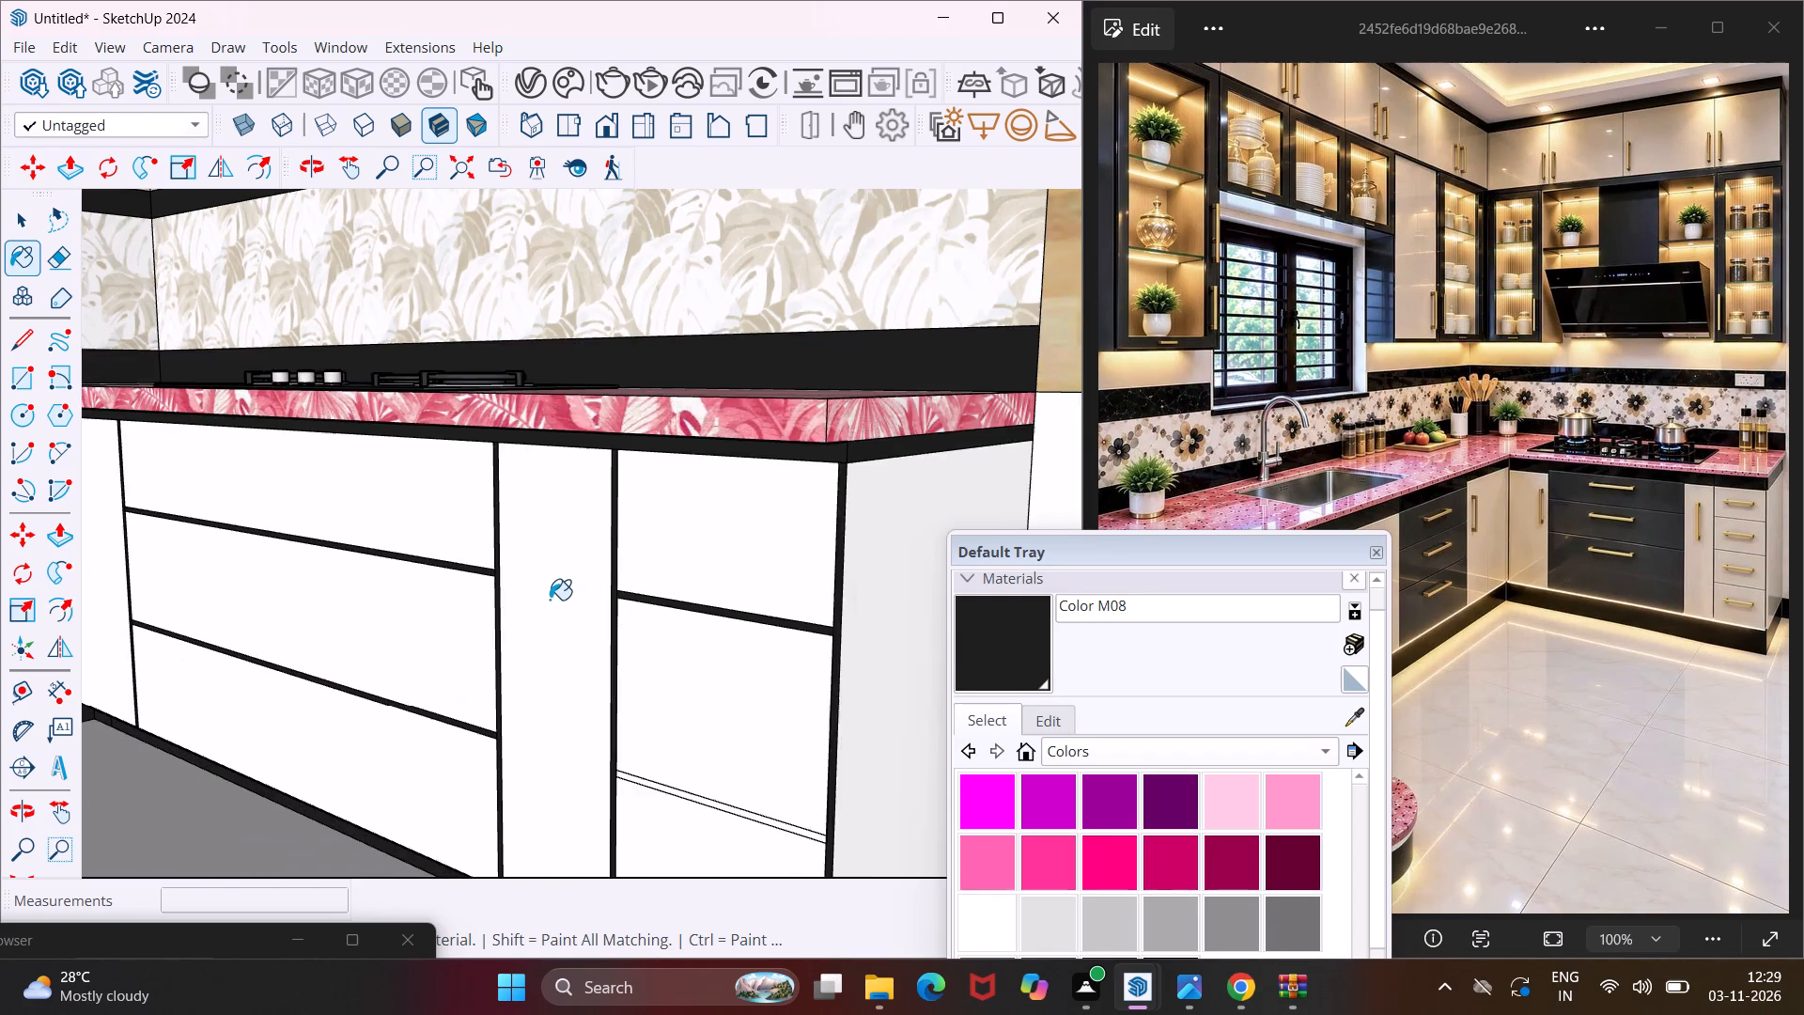
scroll(550, 600, "down", 2)
scroll(708, 765, "up", 6)
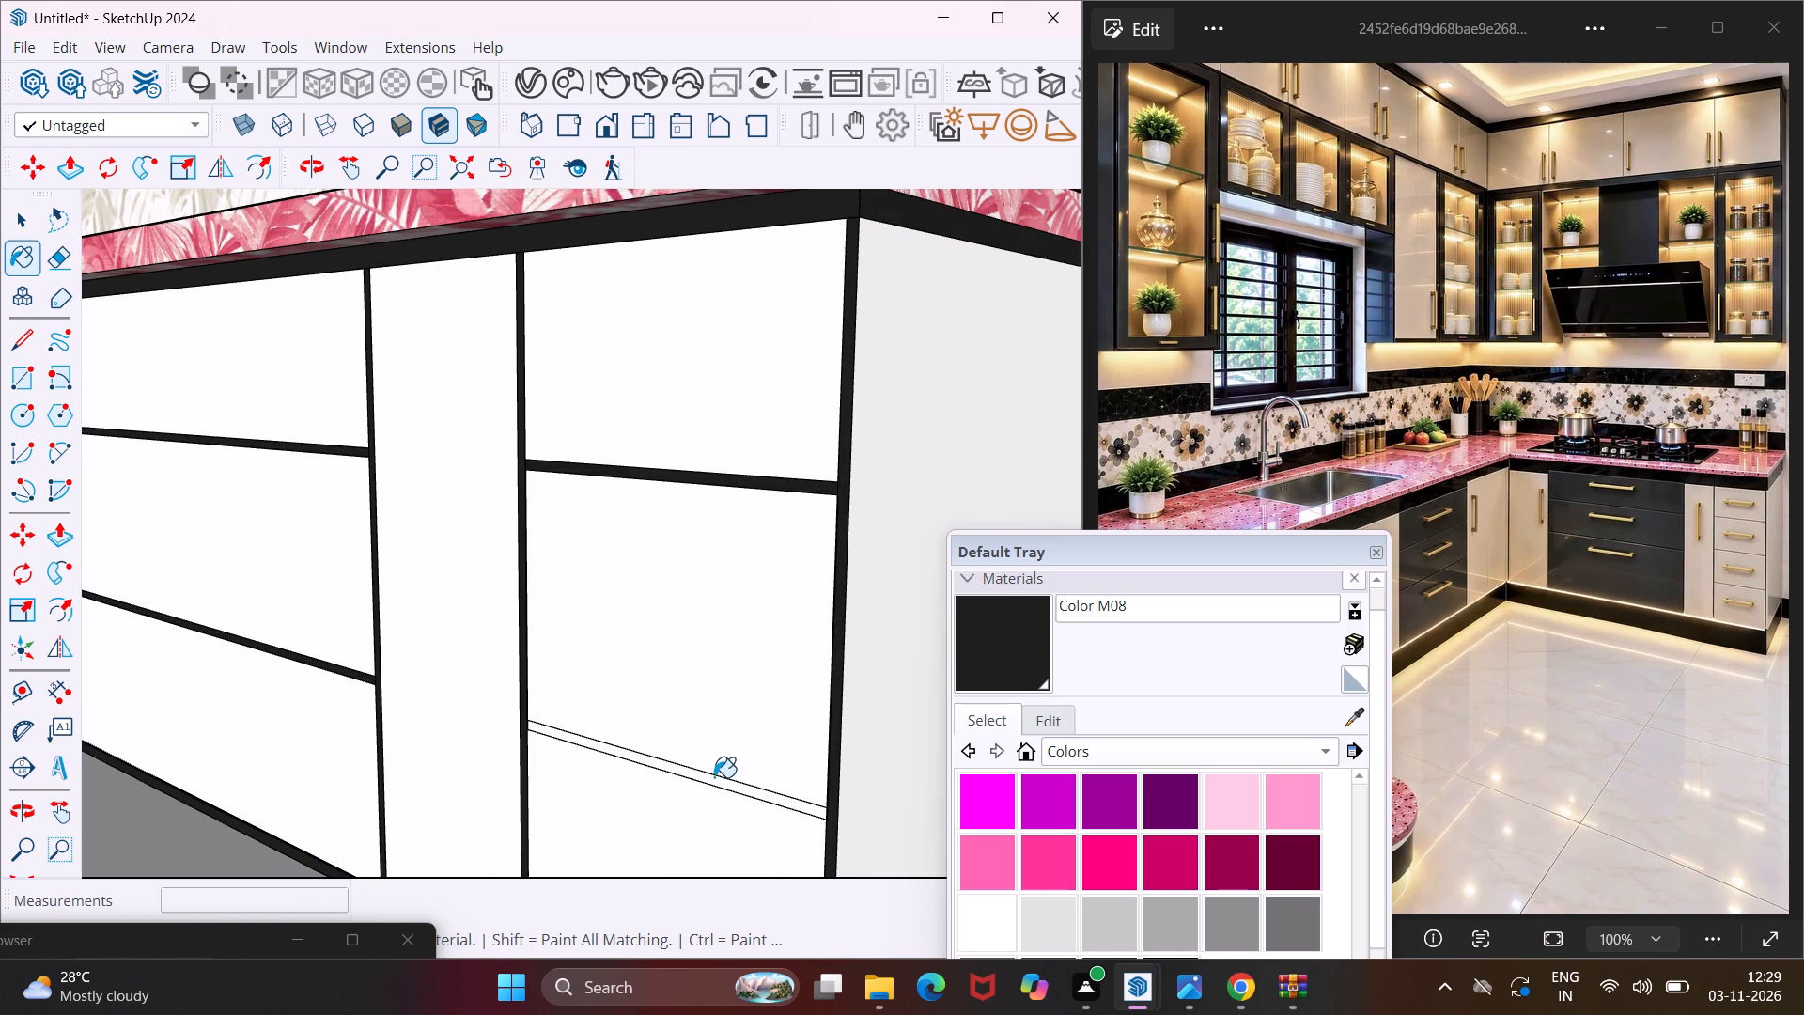
left_click(715, 781)
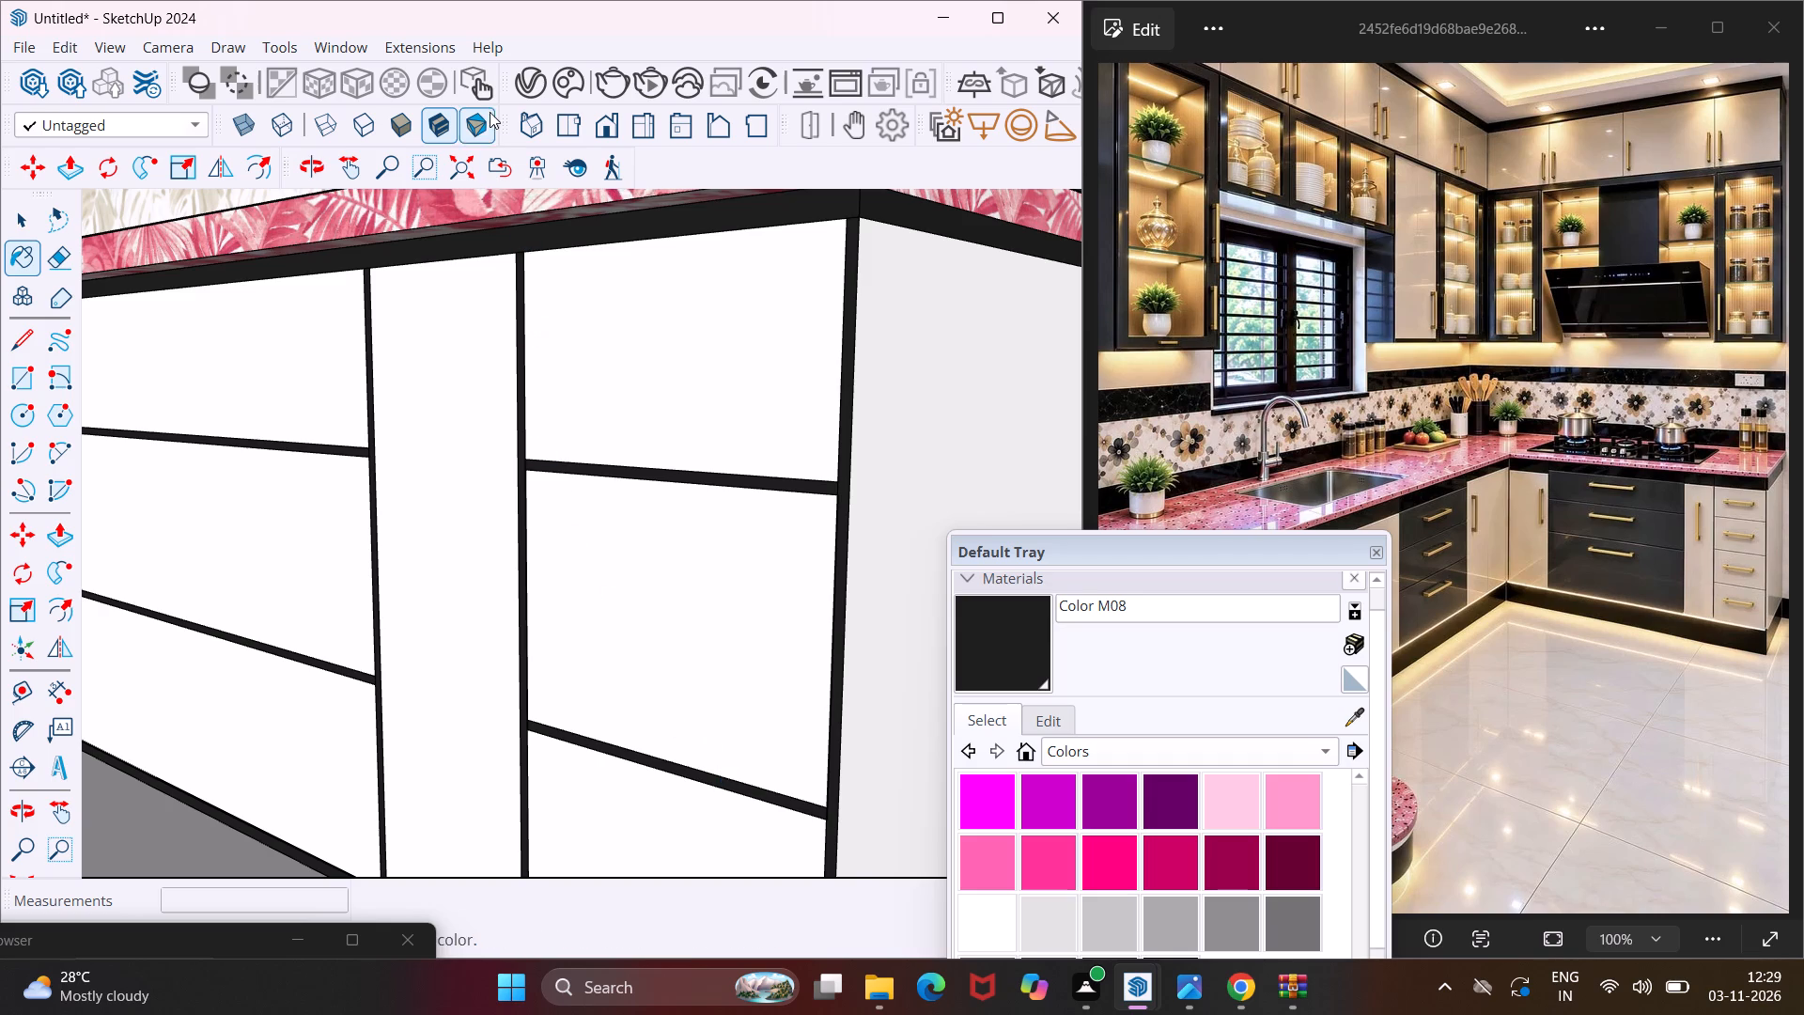
Create a Generic V-Ray material and set its diffuse colour to light grey, RGB 0.814, 0.831, 0.817.
left_click(518, 85)
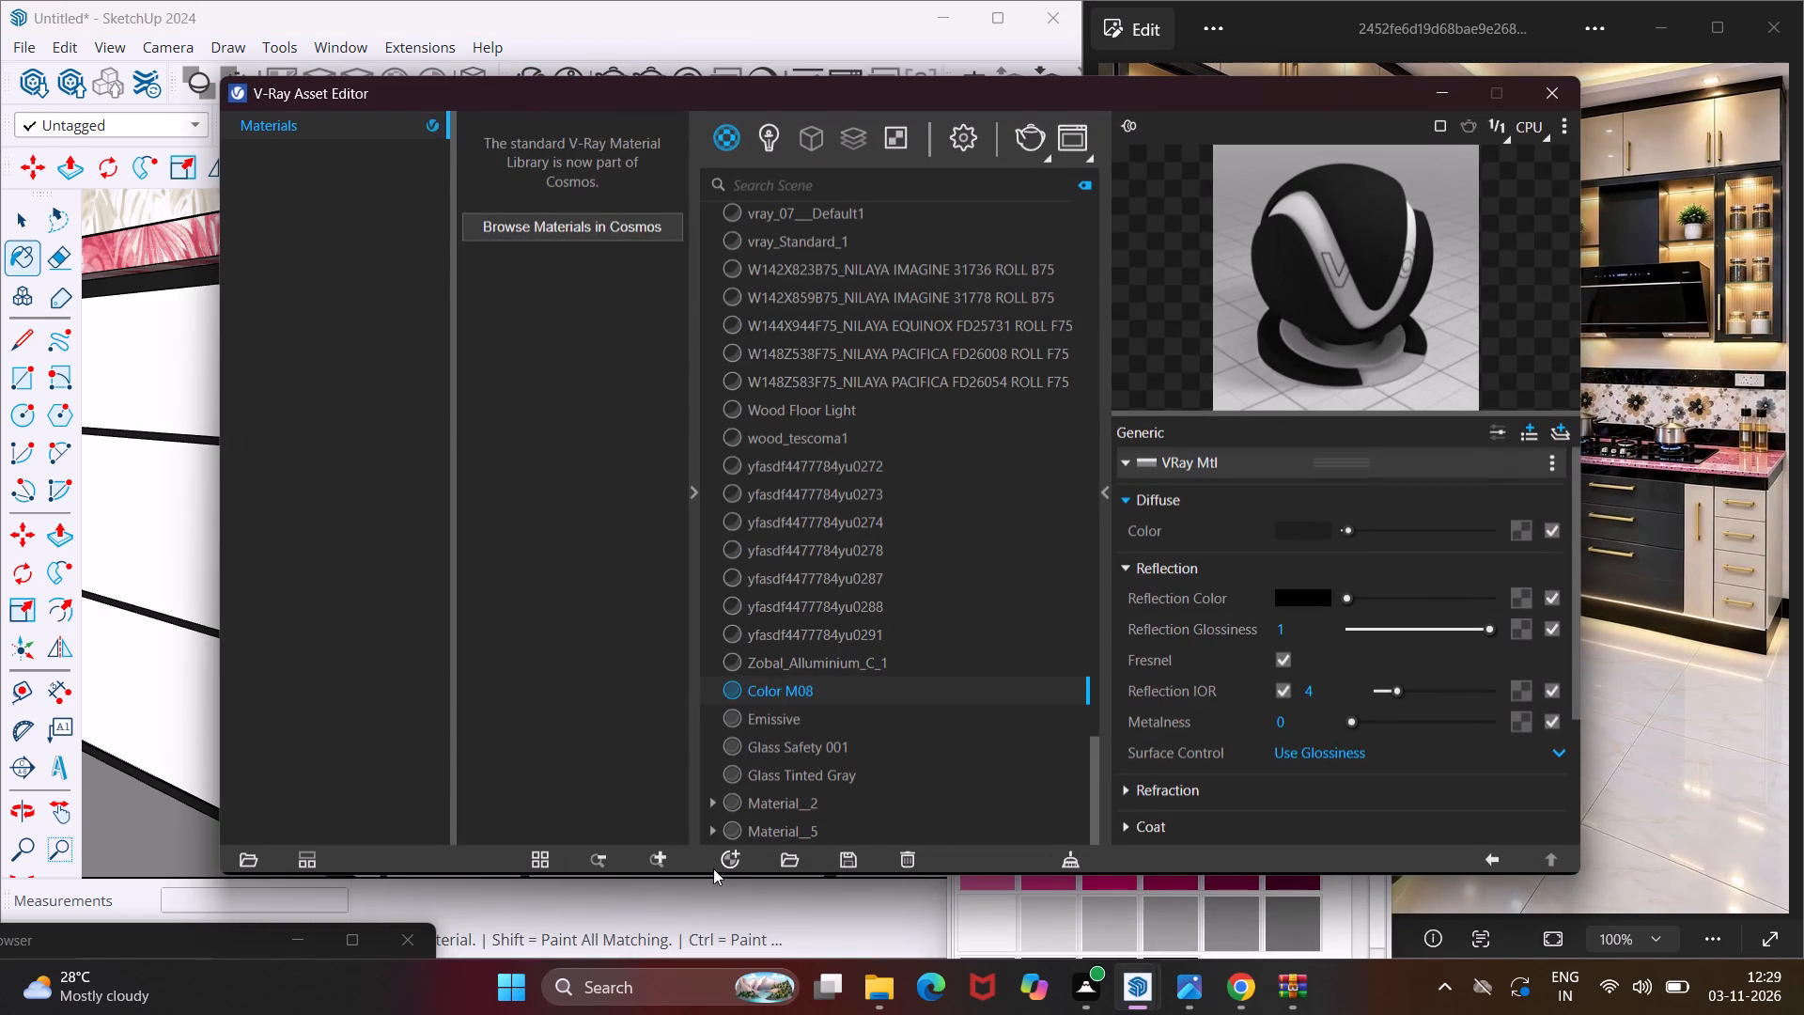
left_click(728, 856)
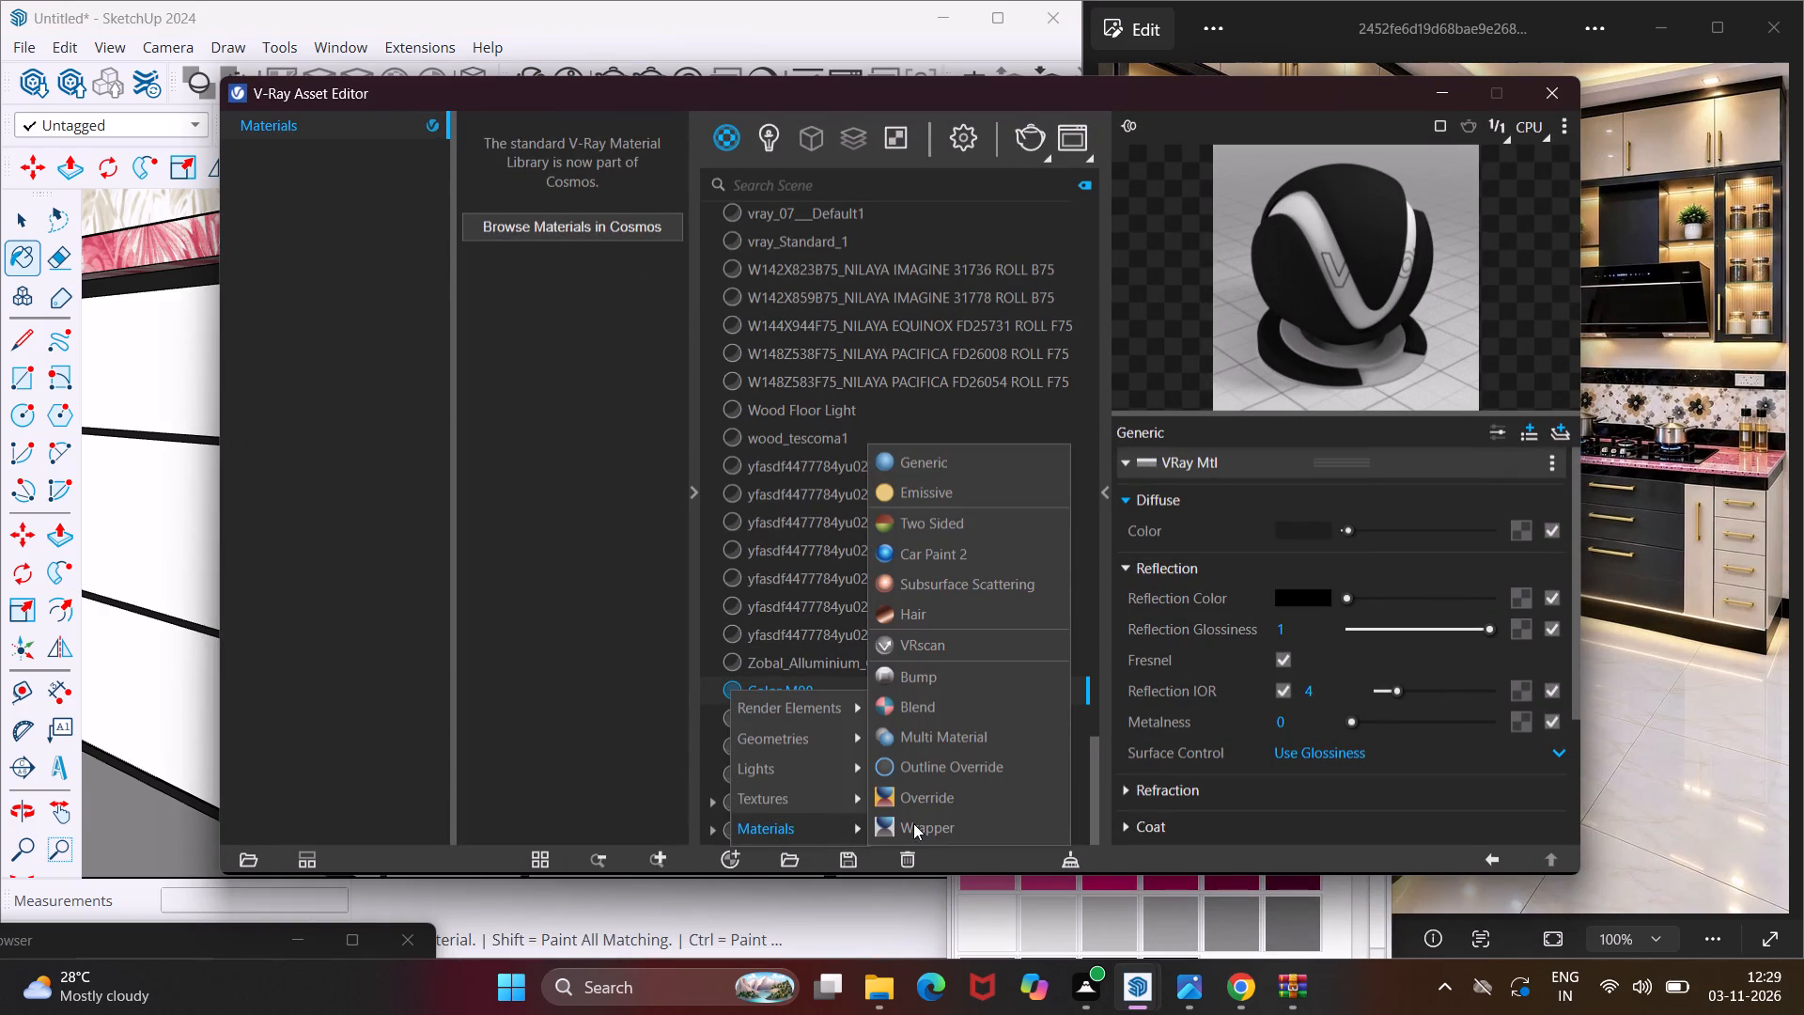
left_click(903, 476)
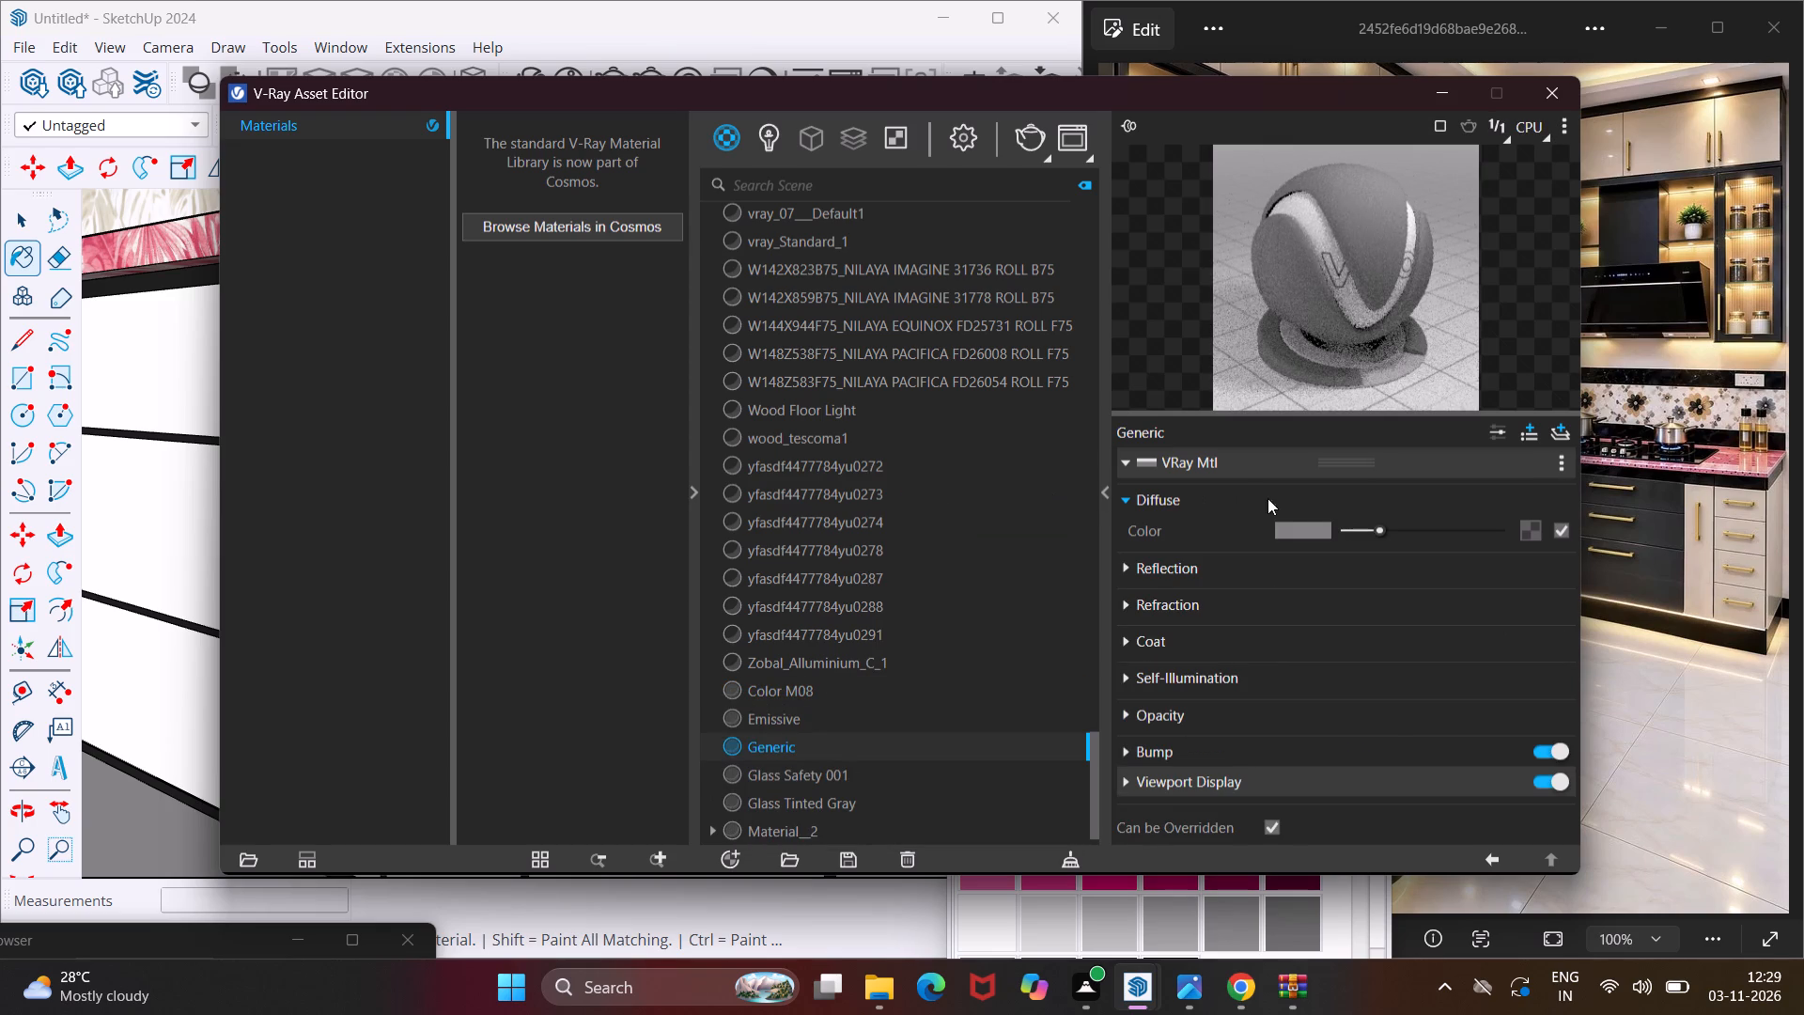
left_click(1310, 527)
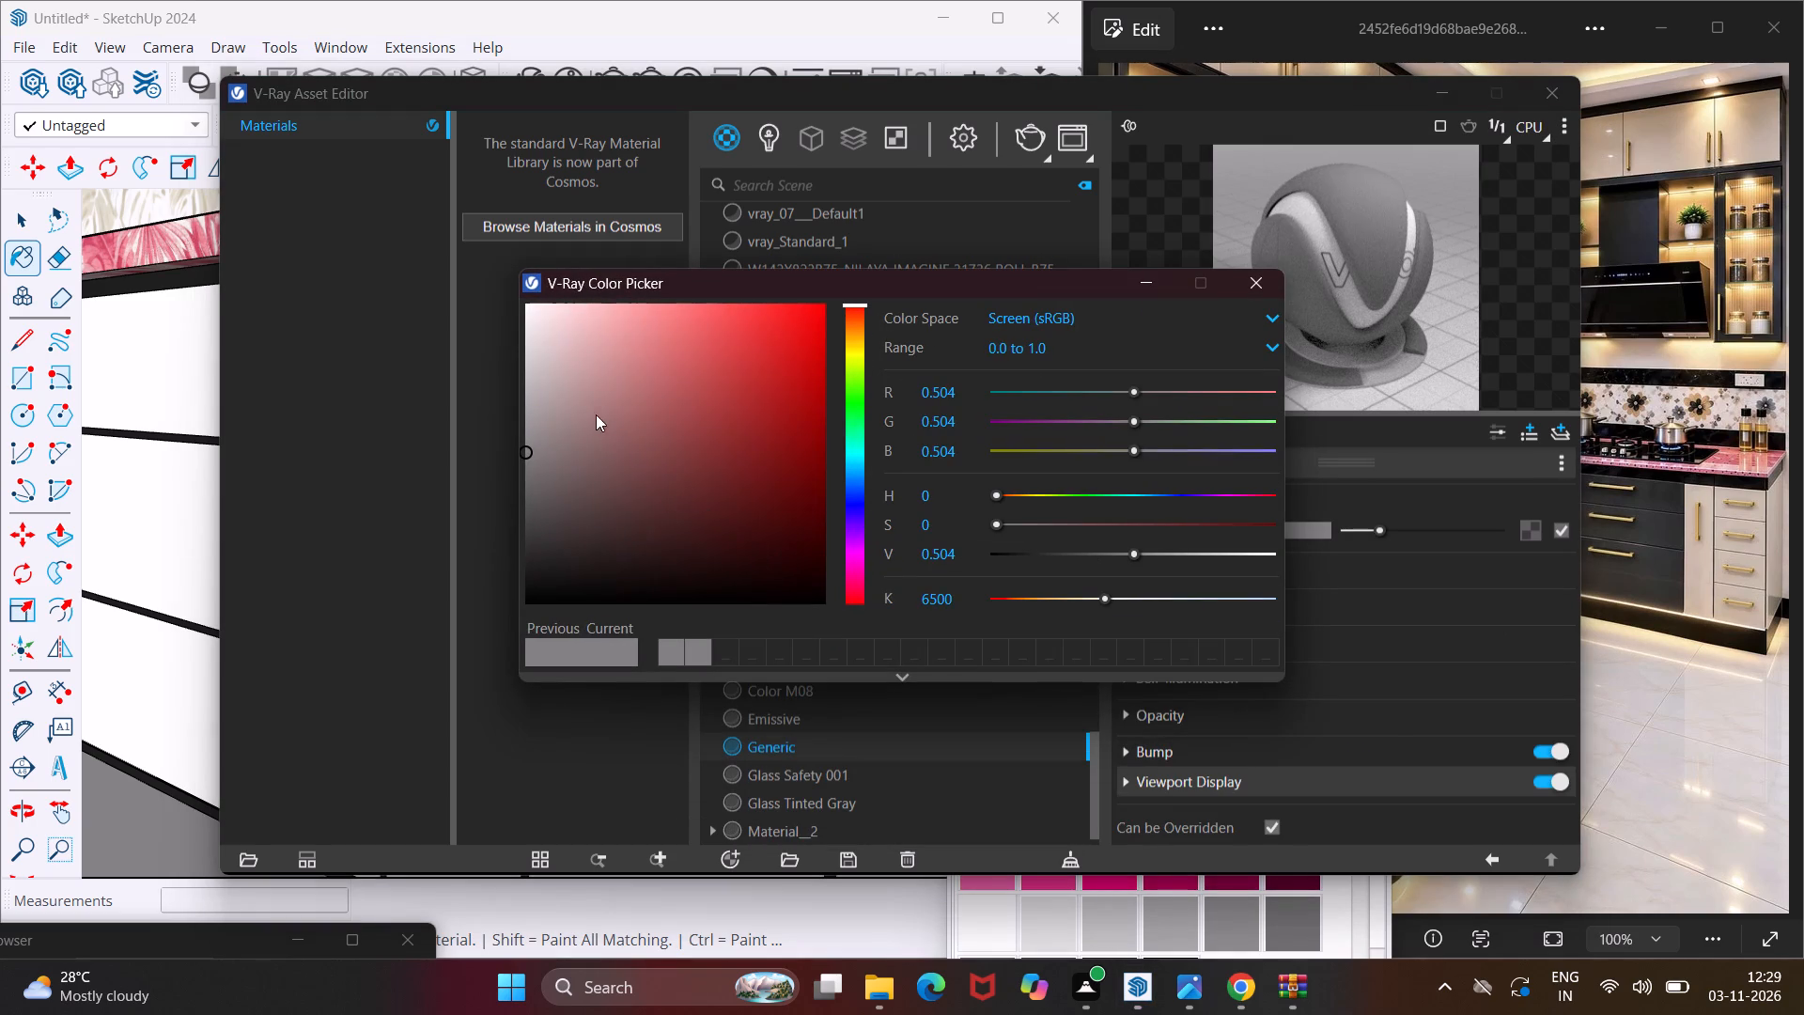
left_click(572, 398)
left_click(562, 382)
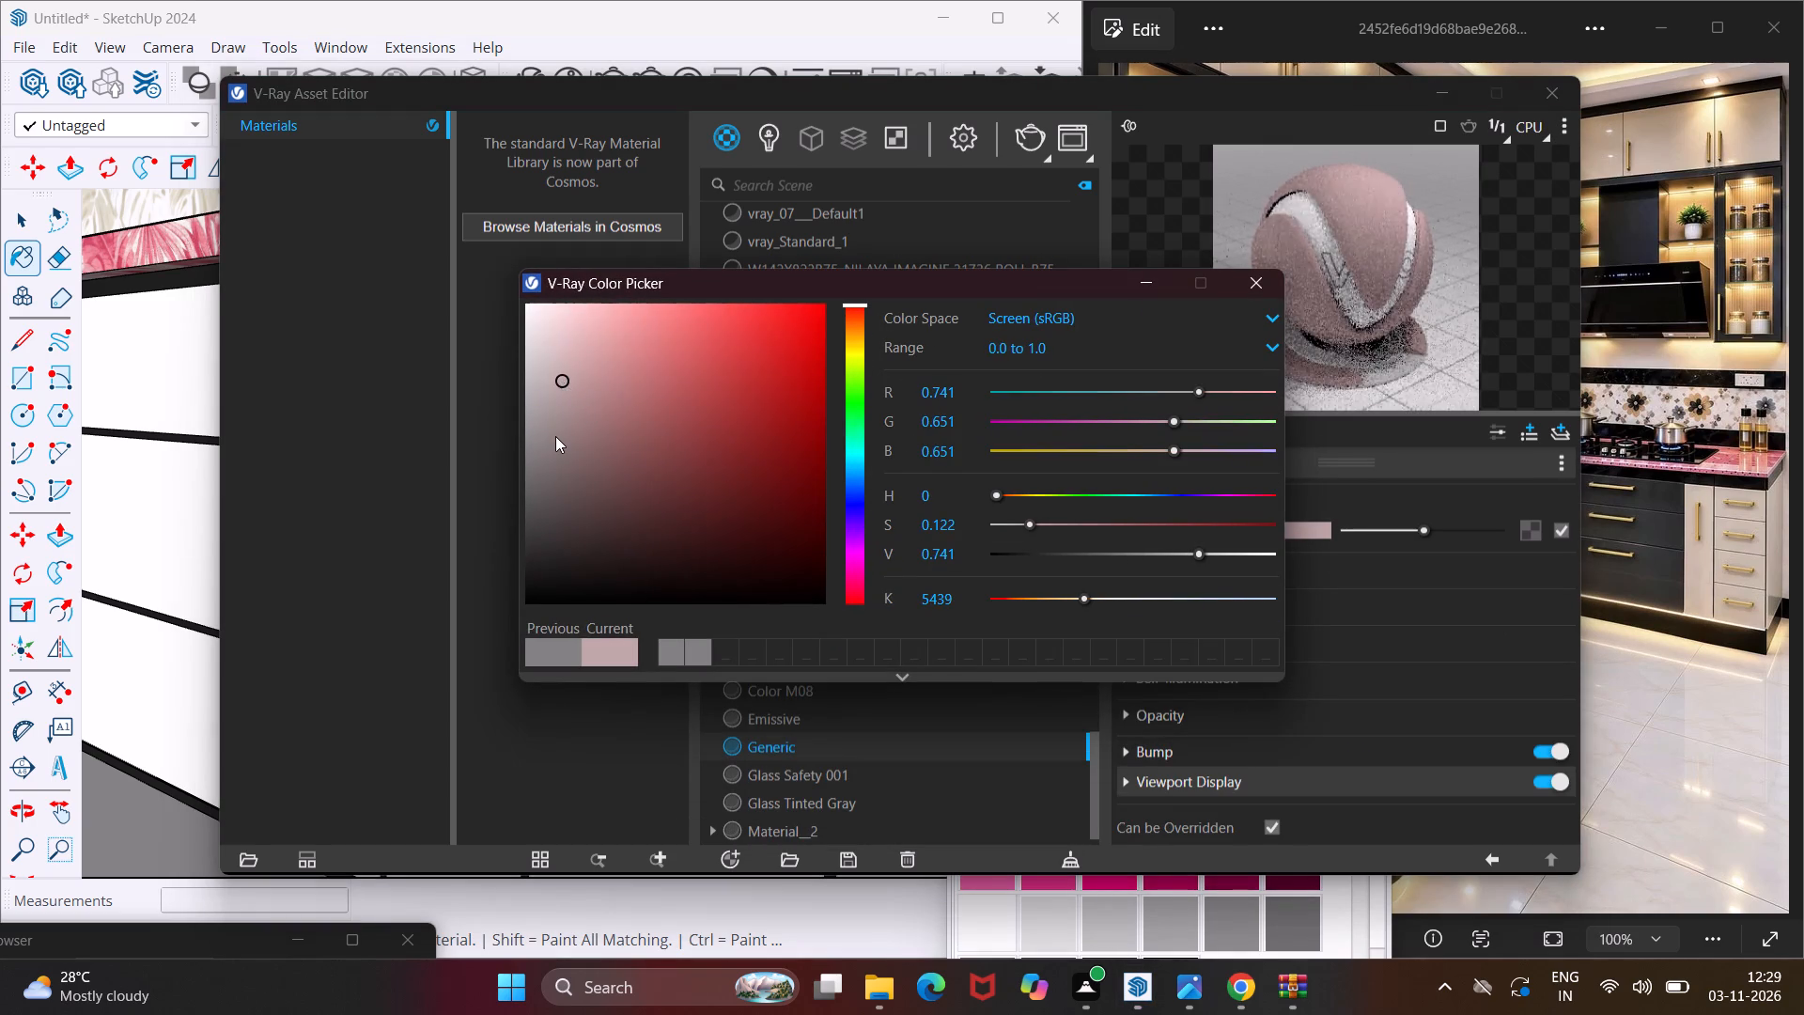
left_click(555, 436)
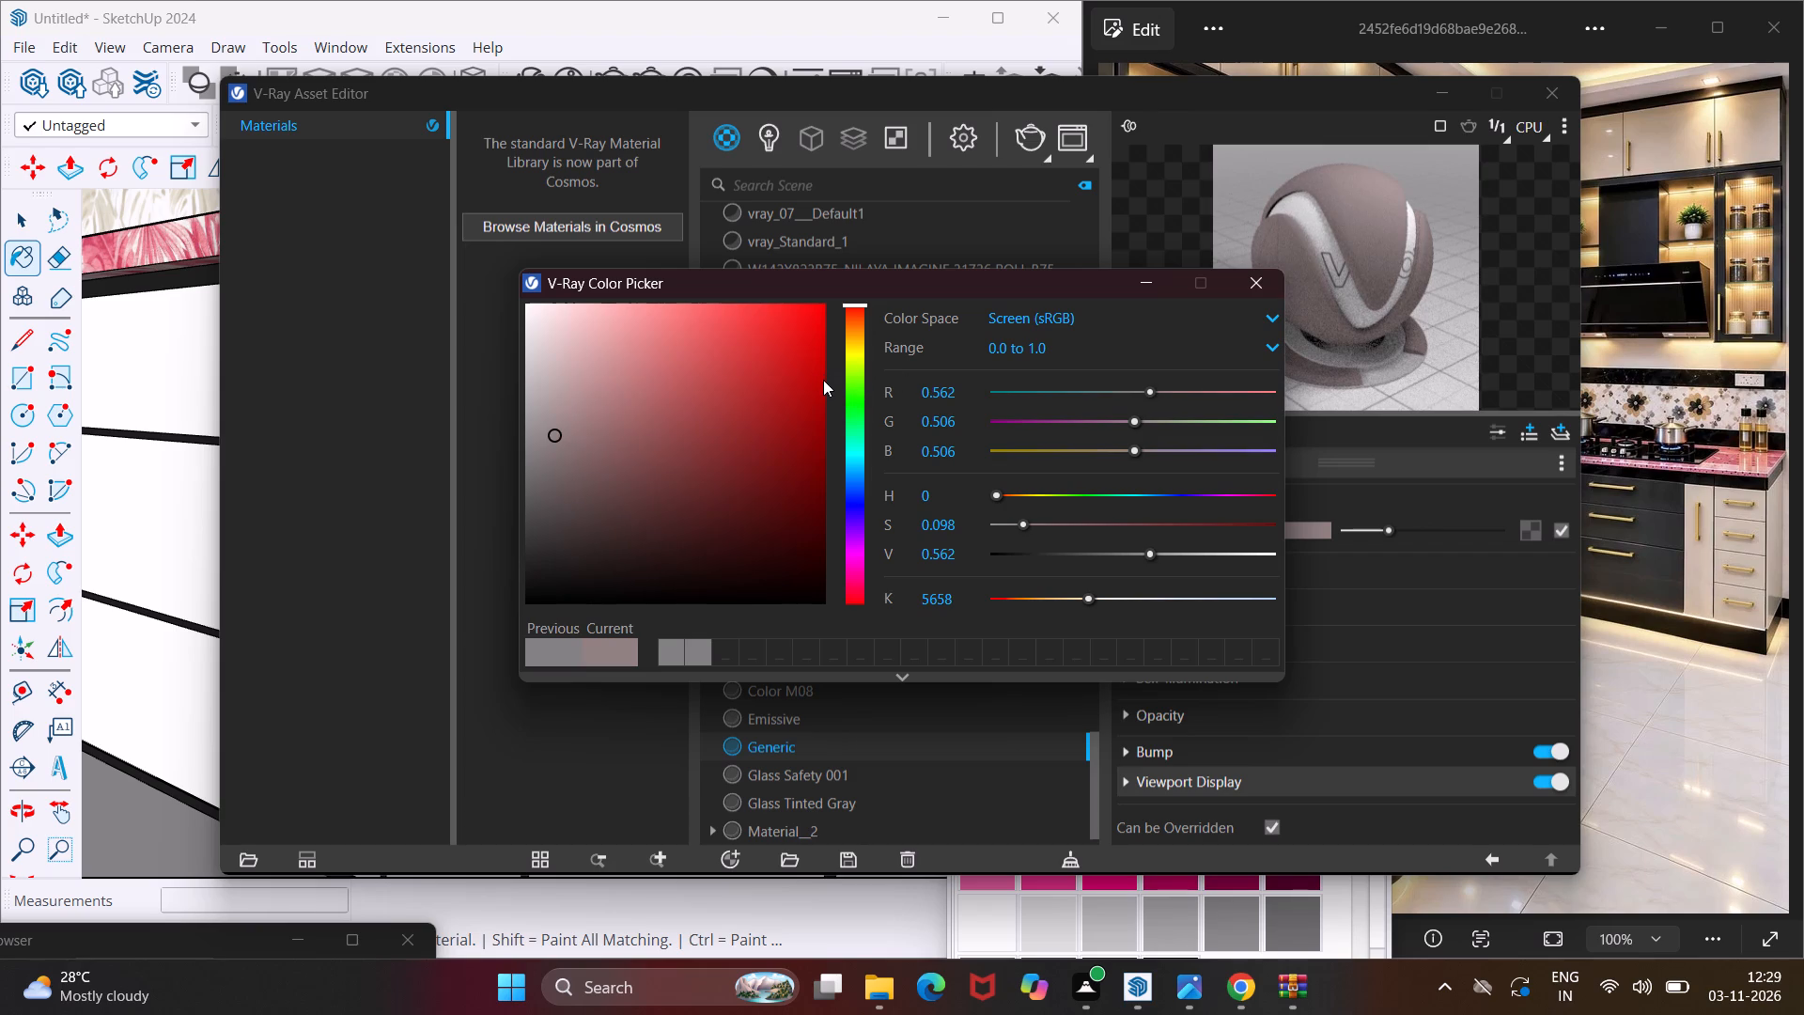
left_click(858, 412)
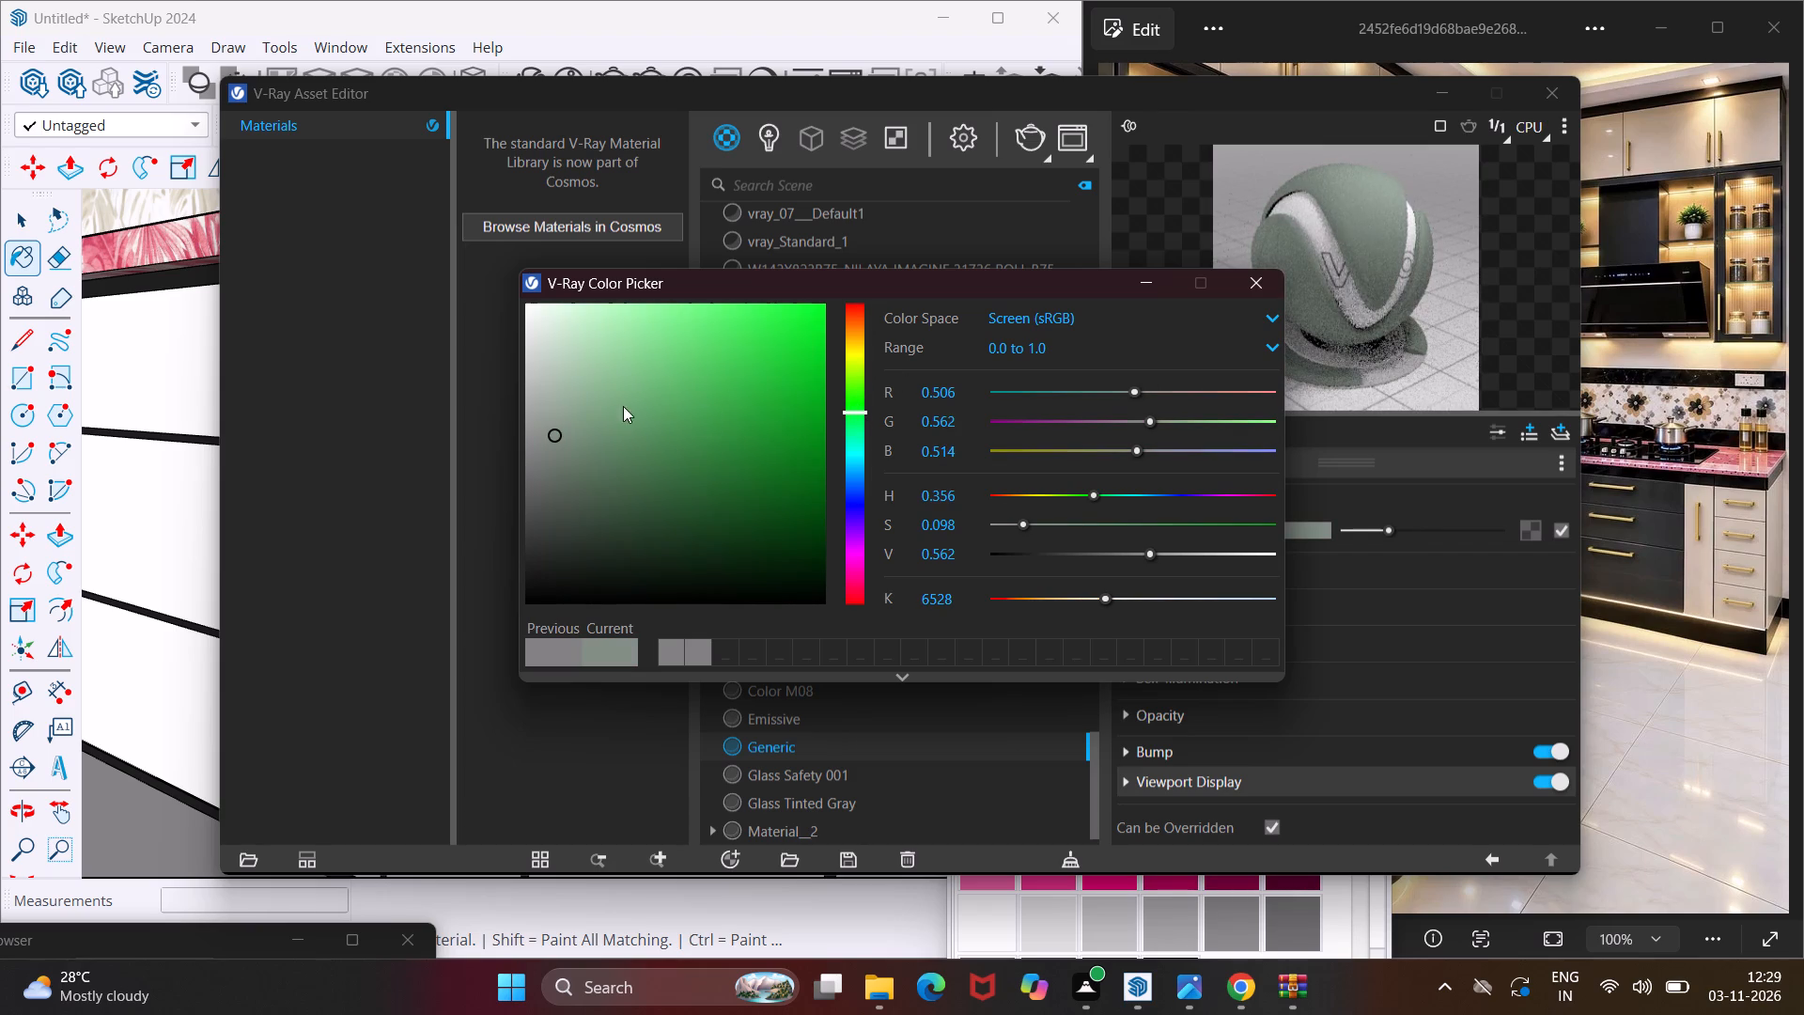
left_click(542, 460)
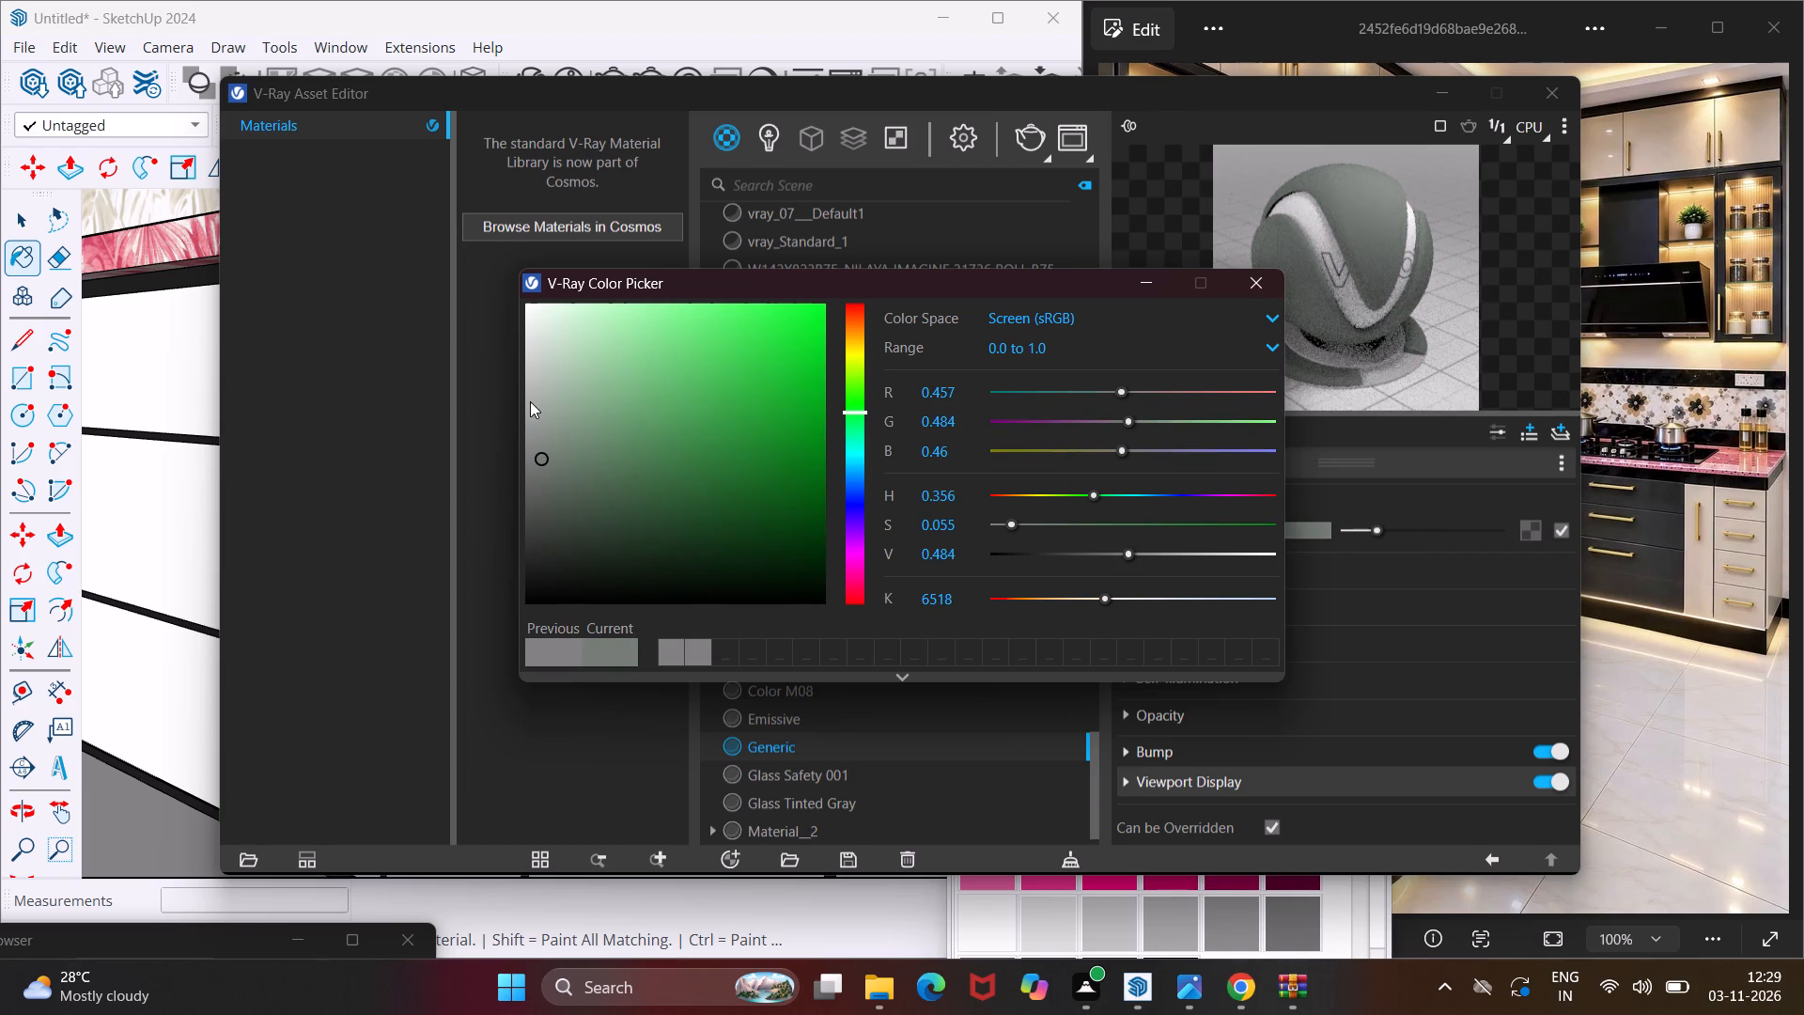
left_click(552, 346)
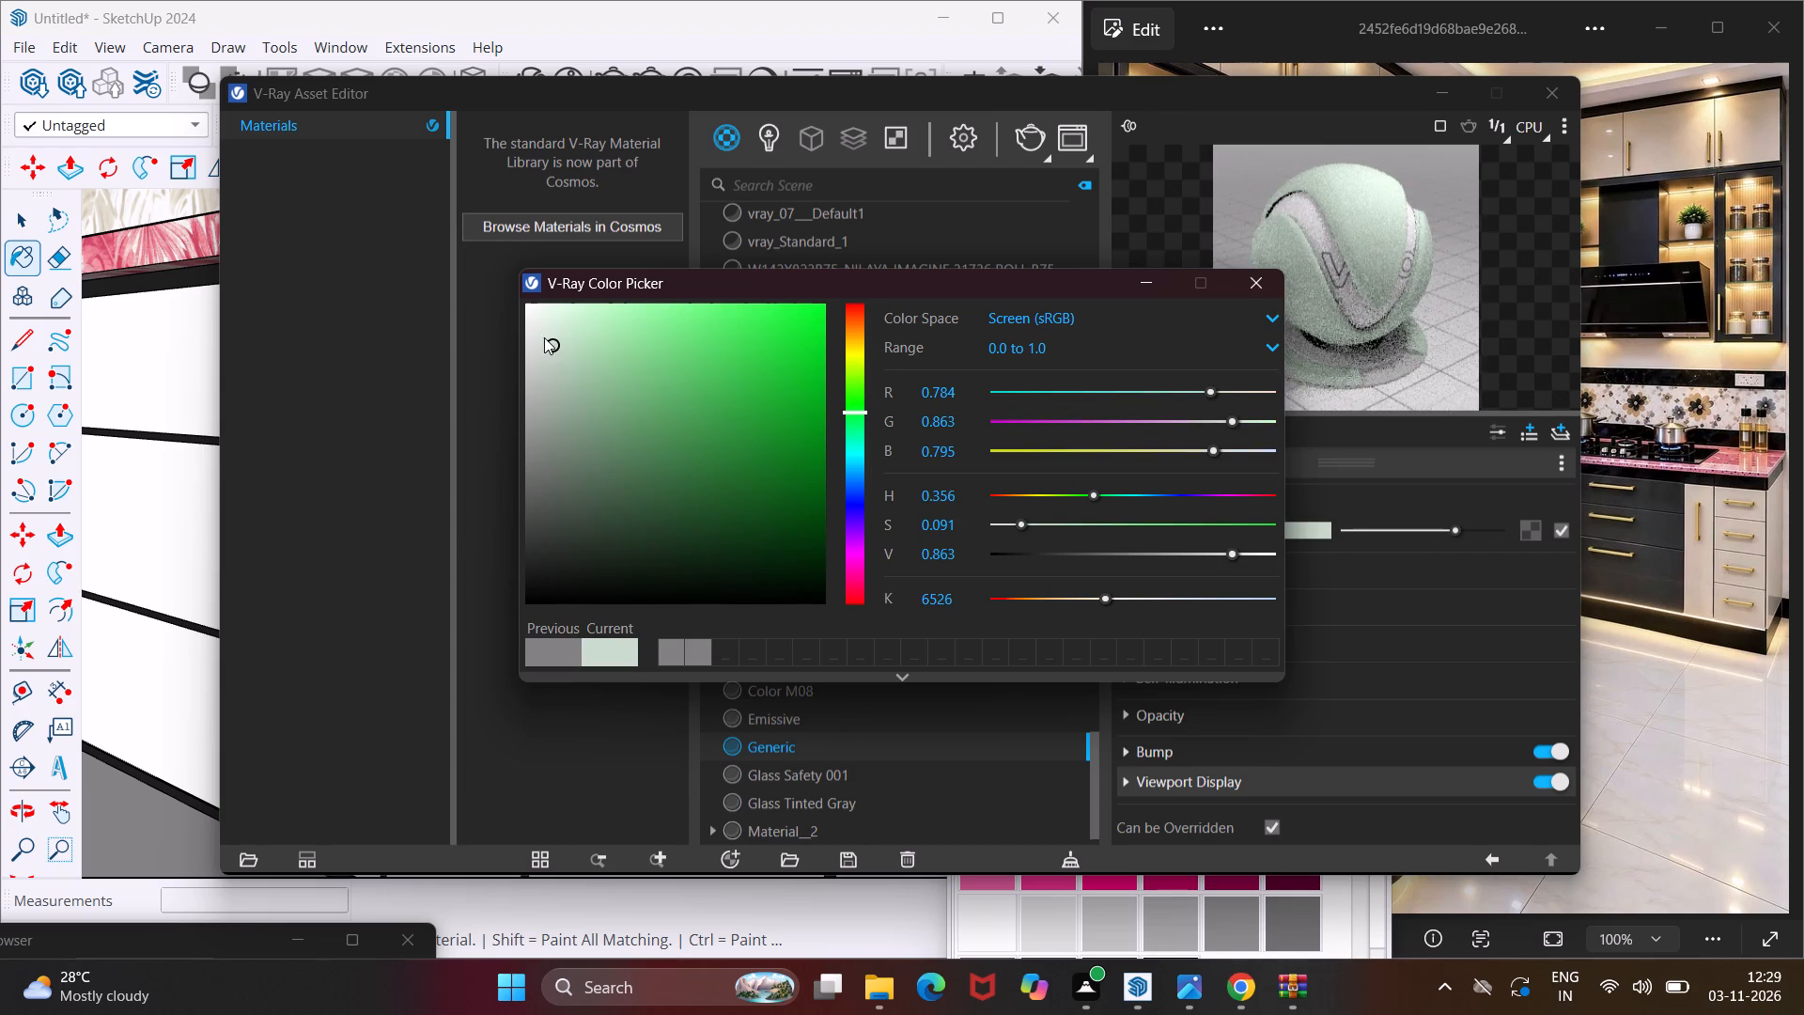
left_click(539, 335)
left_click(532, 355)
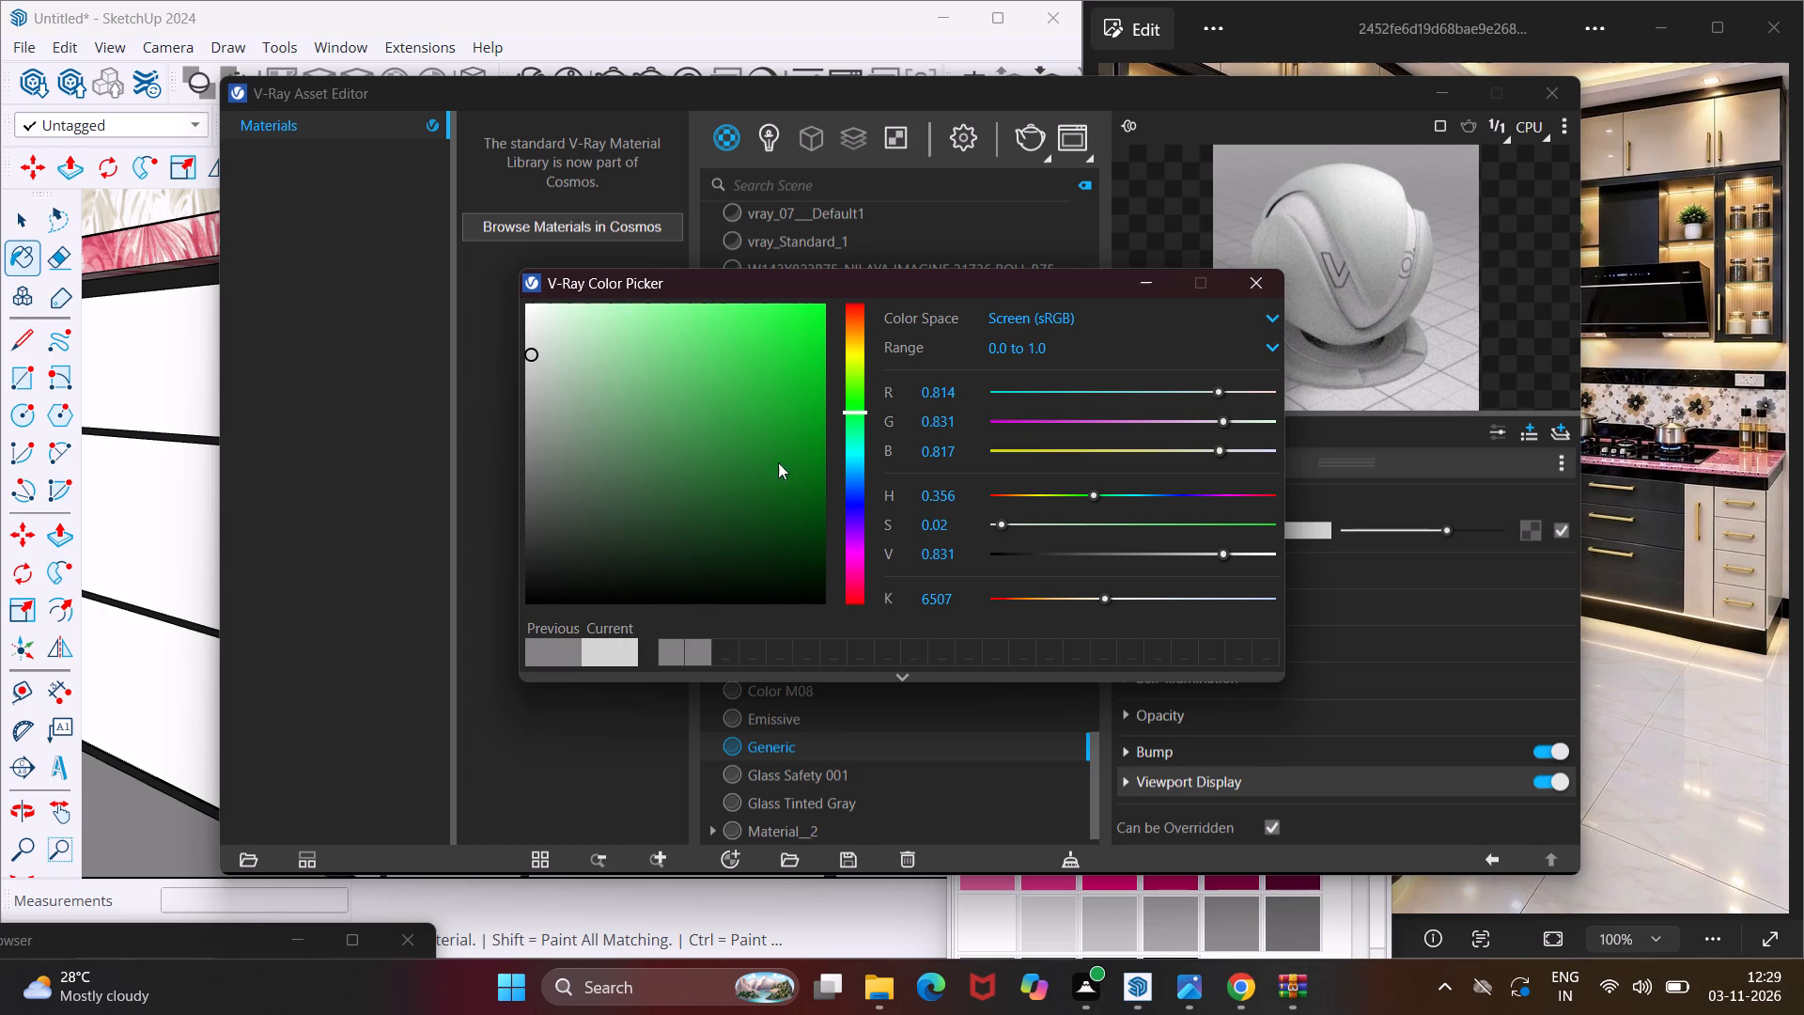
left_click(1148, 284)
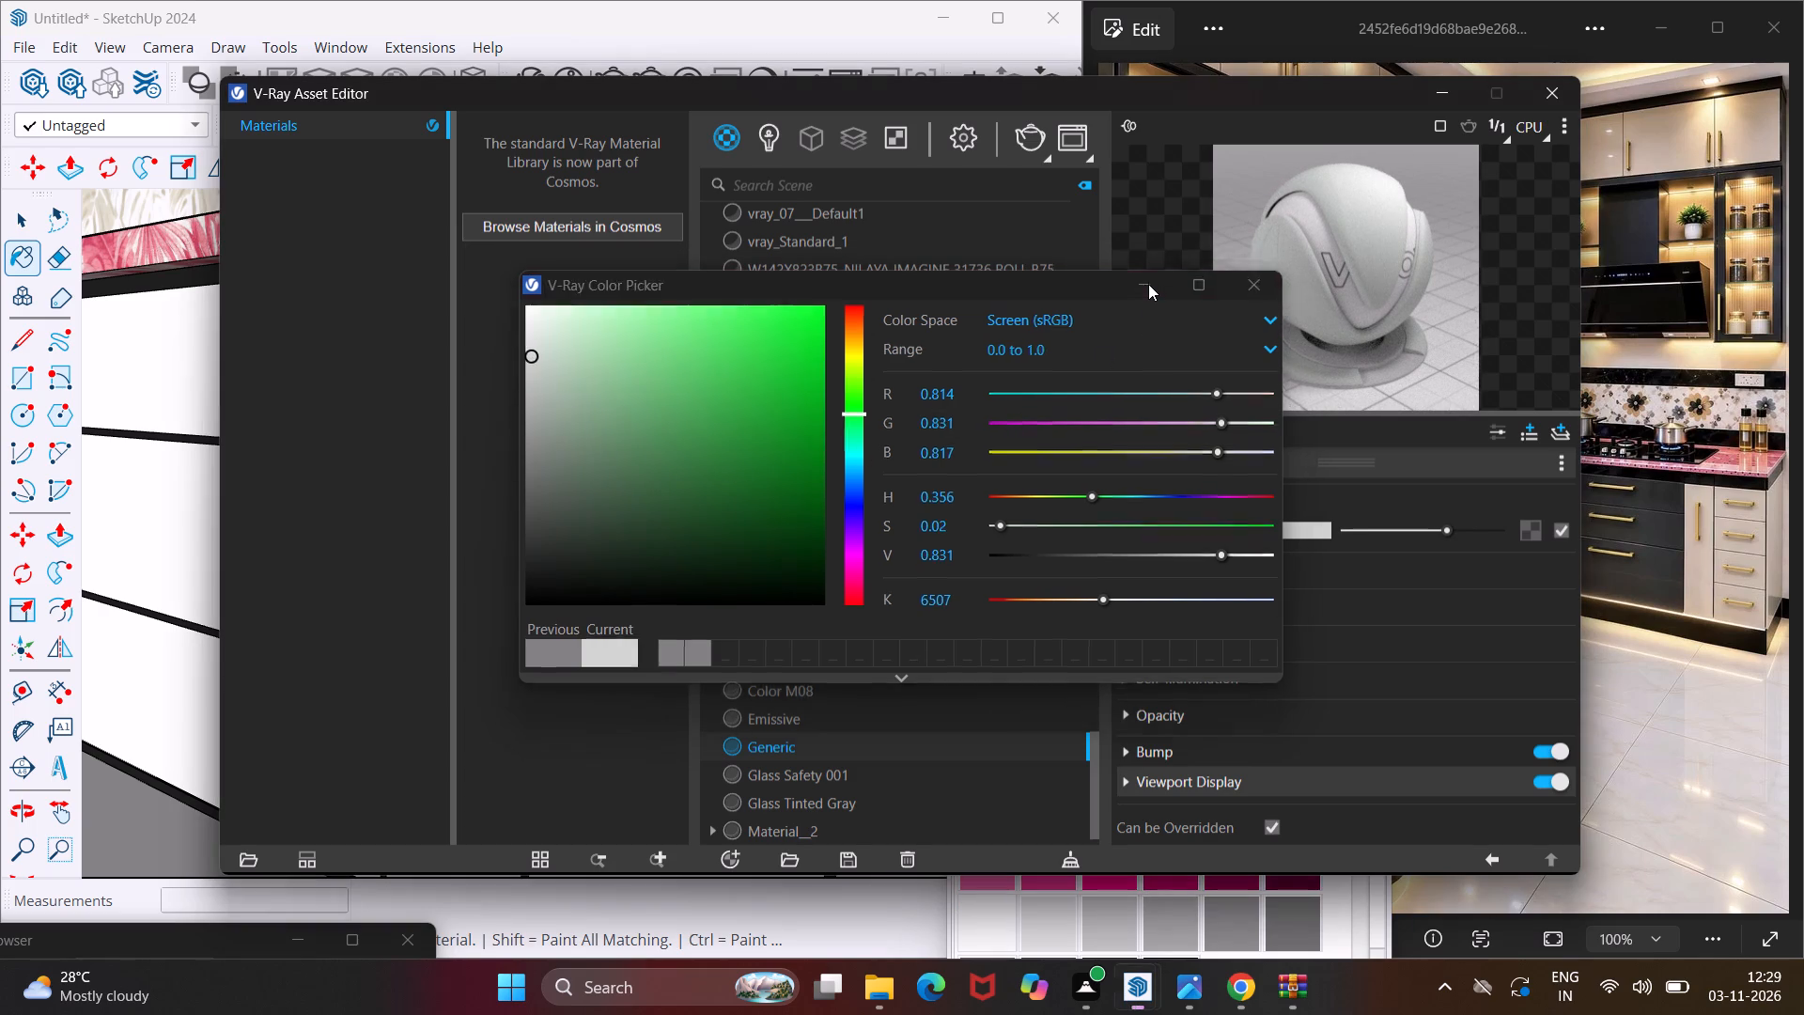
Switch the Generic material's preview scene to Wall.
left_click(1123, 564)
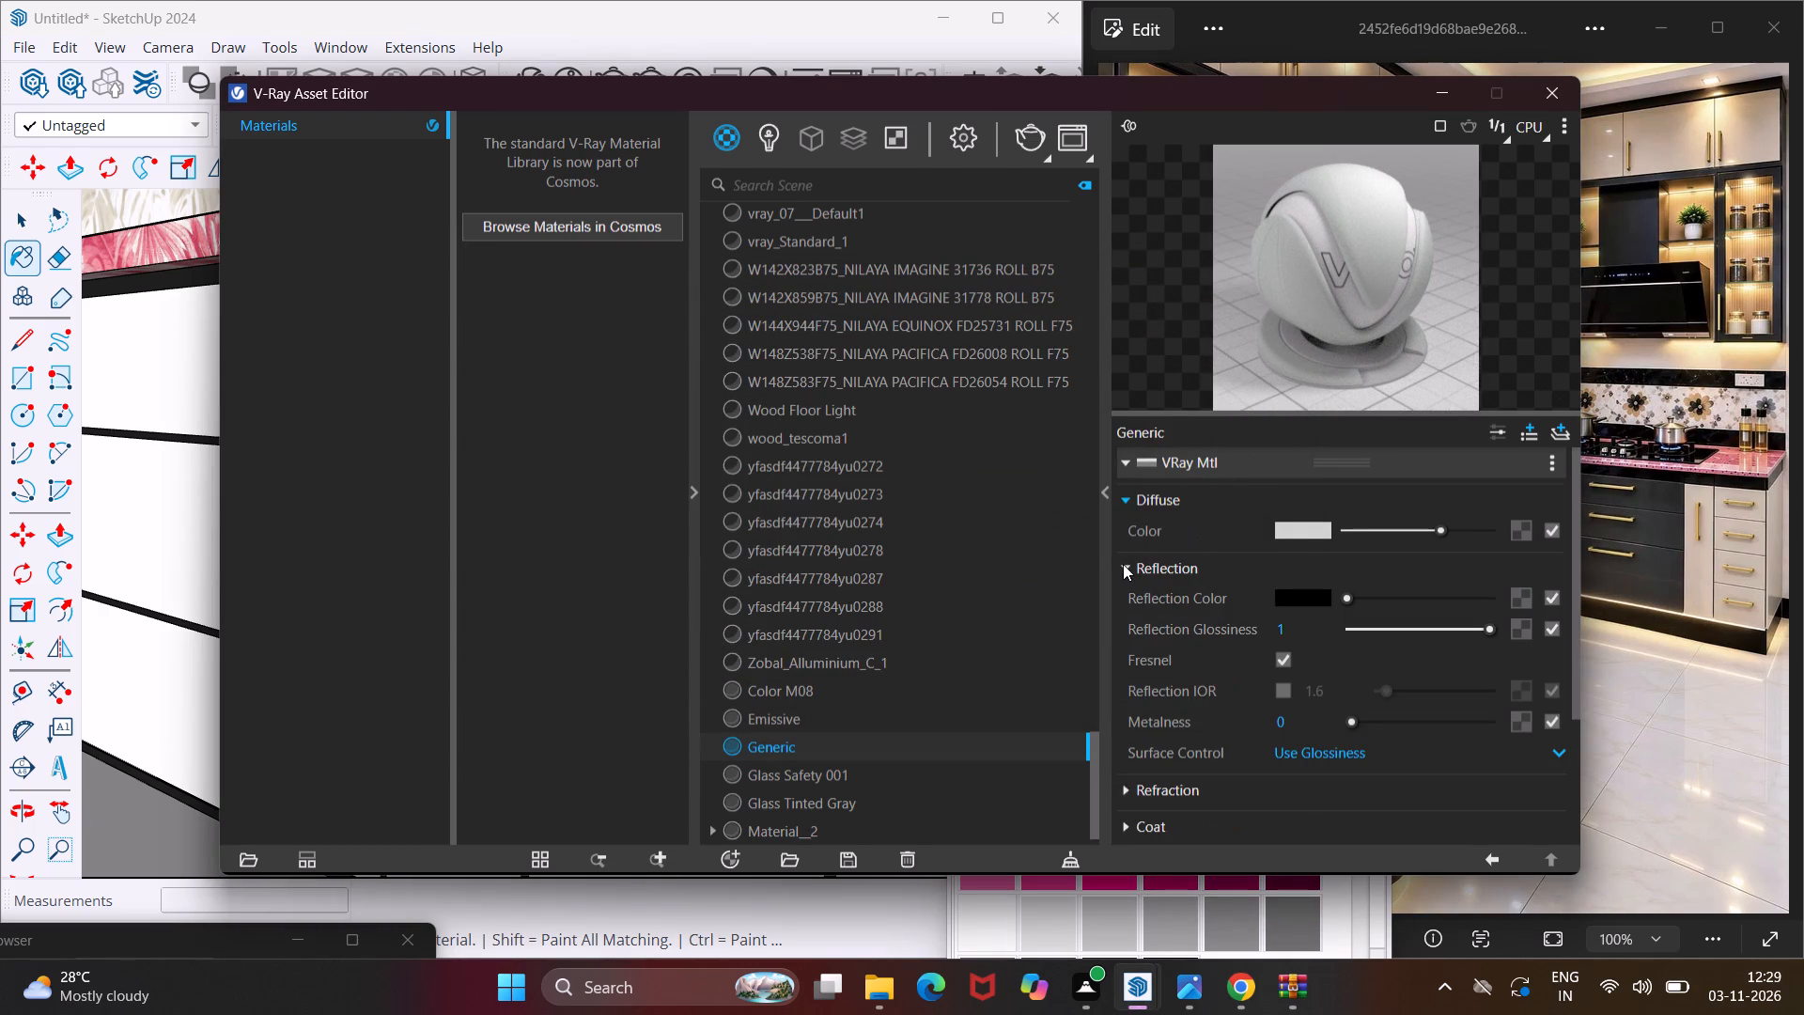
left_click(1563, 121)
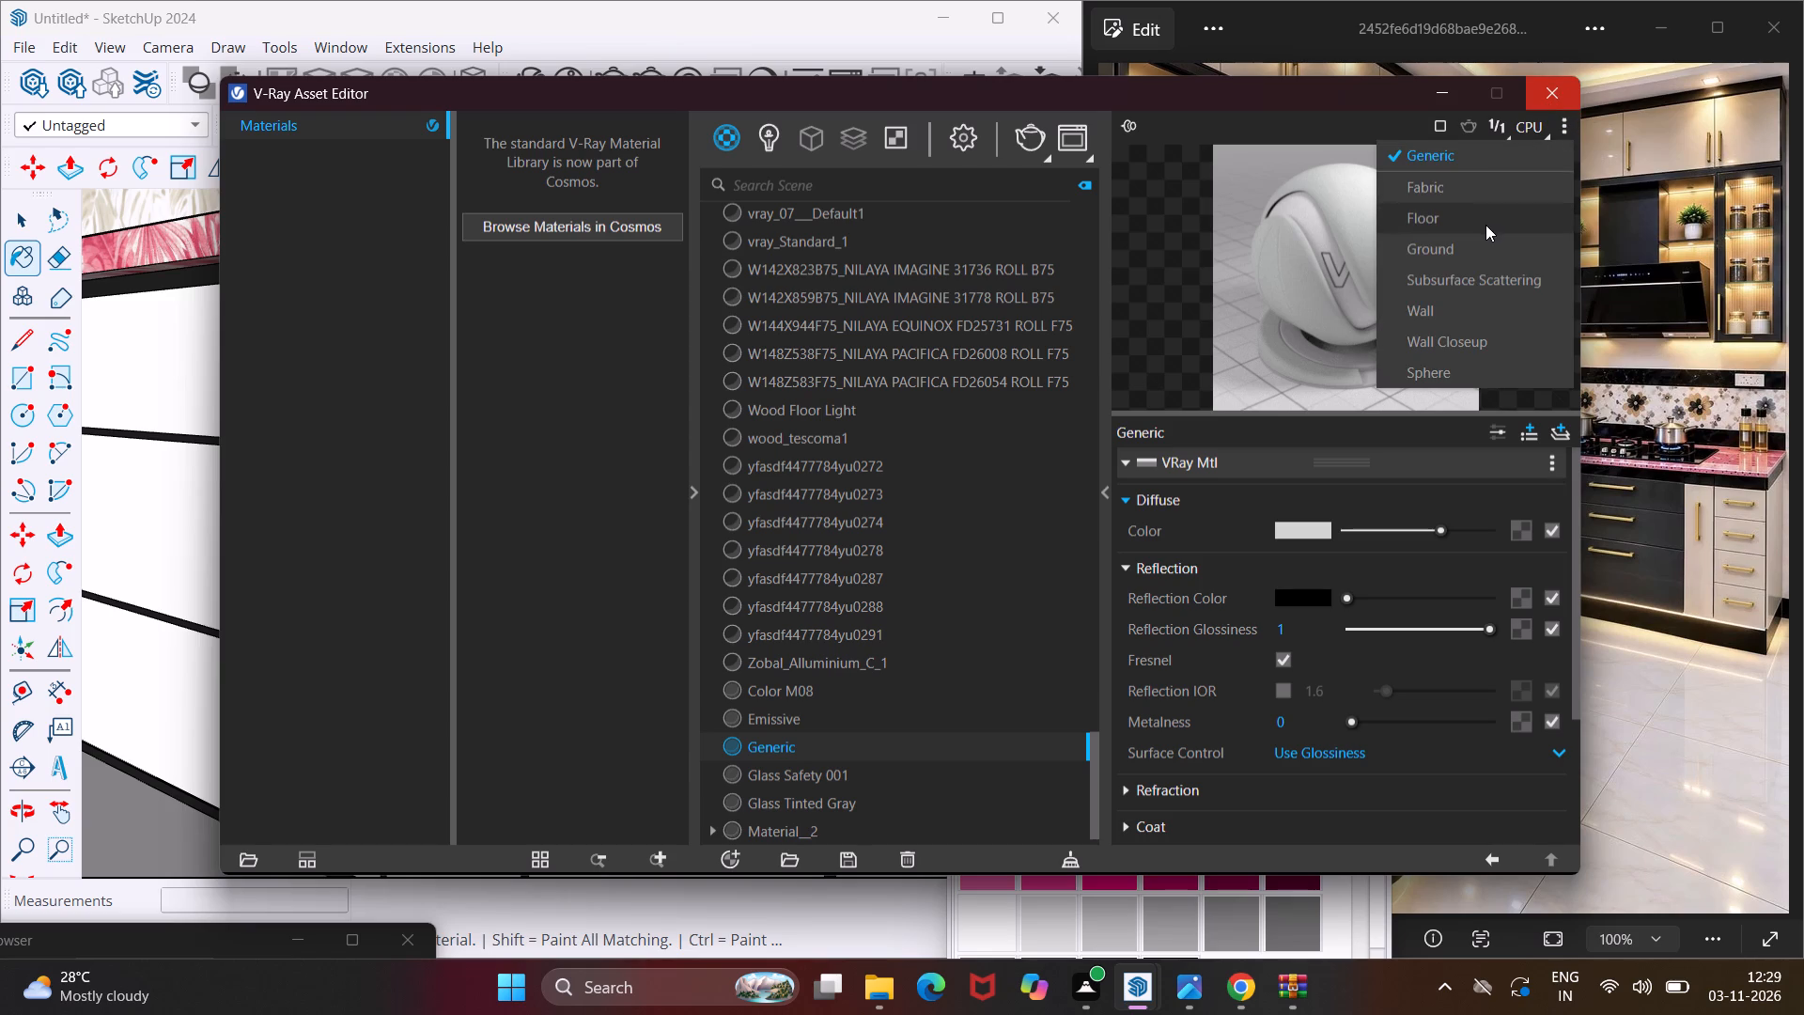
left_click(1469, 302)
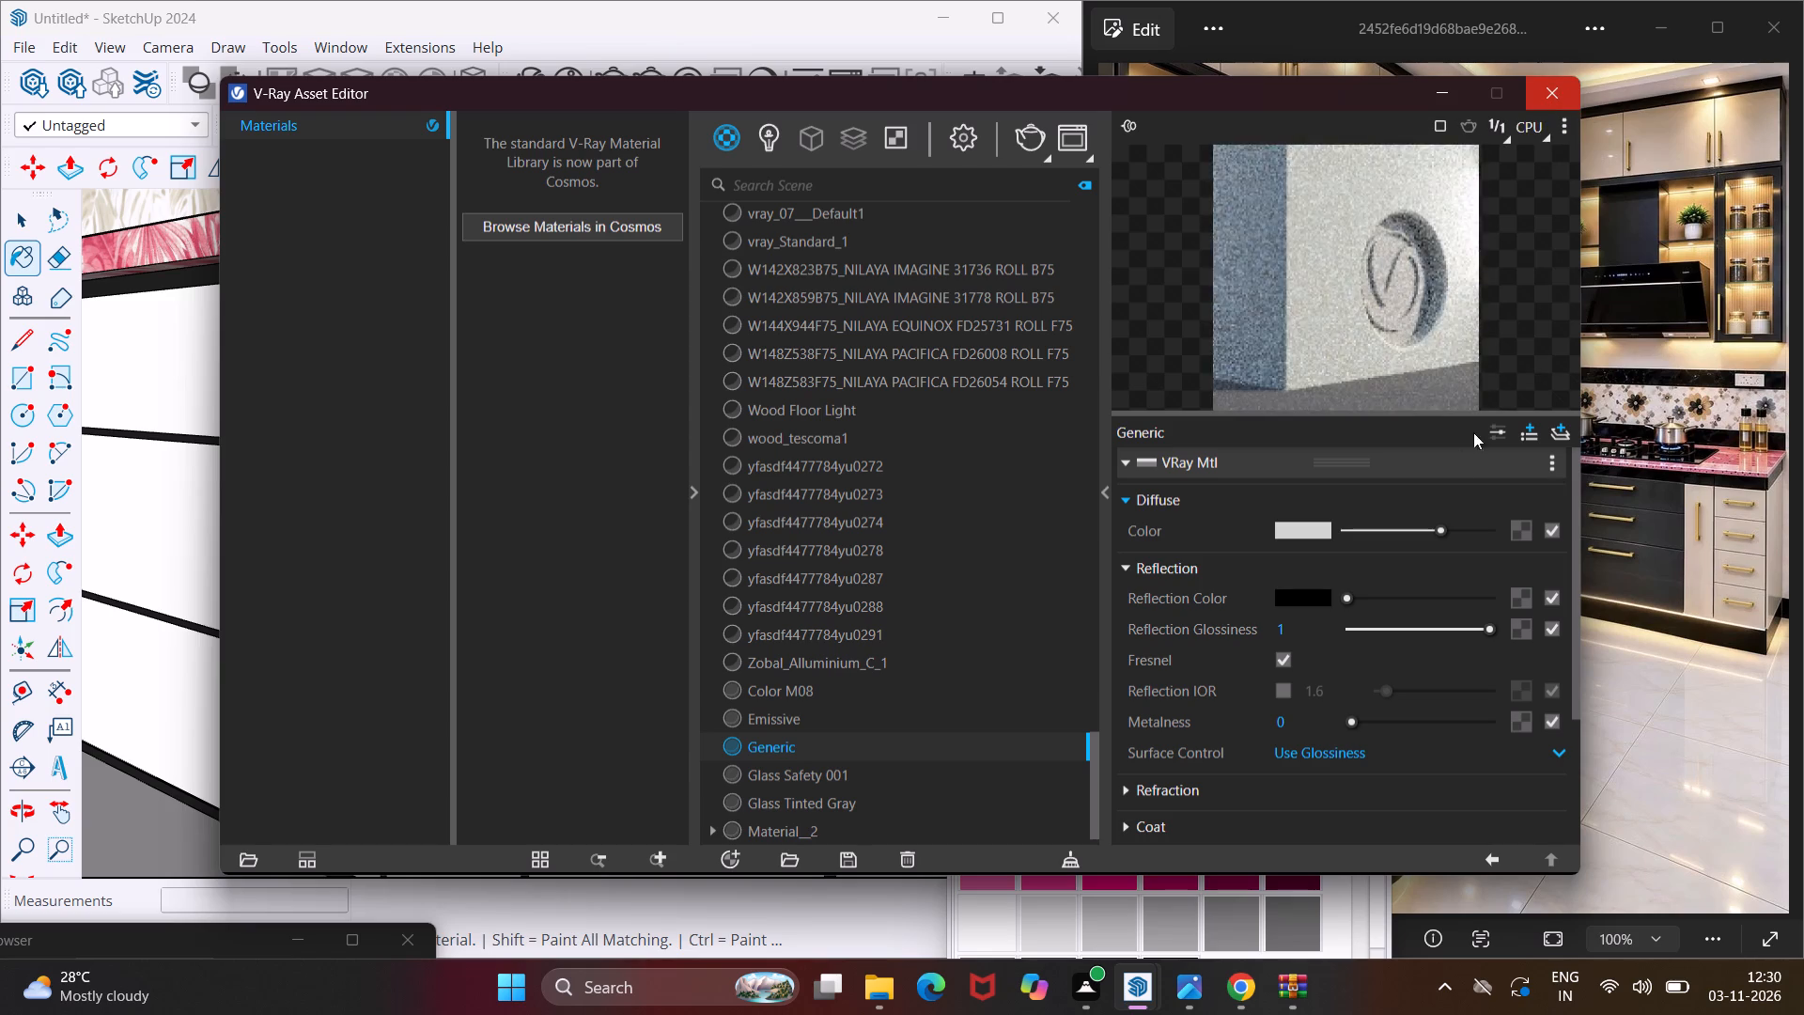
Set the Generic material's reflection colour to pale grey, RGB 0.757, 0.792, 0.739.
left_click(1308, 591)
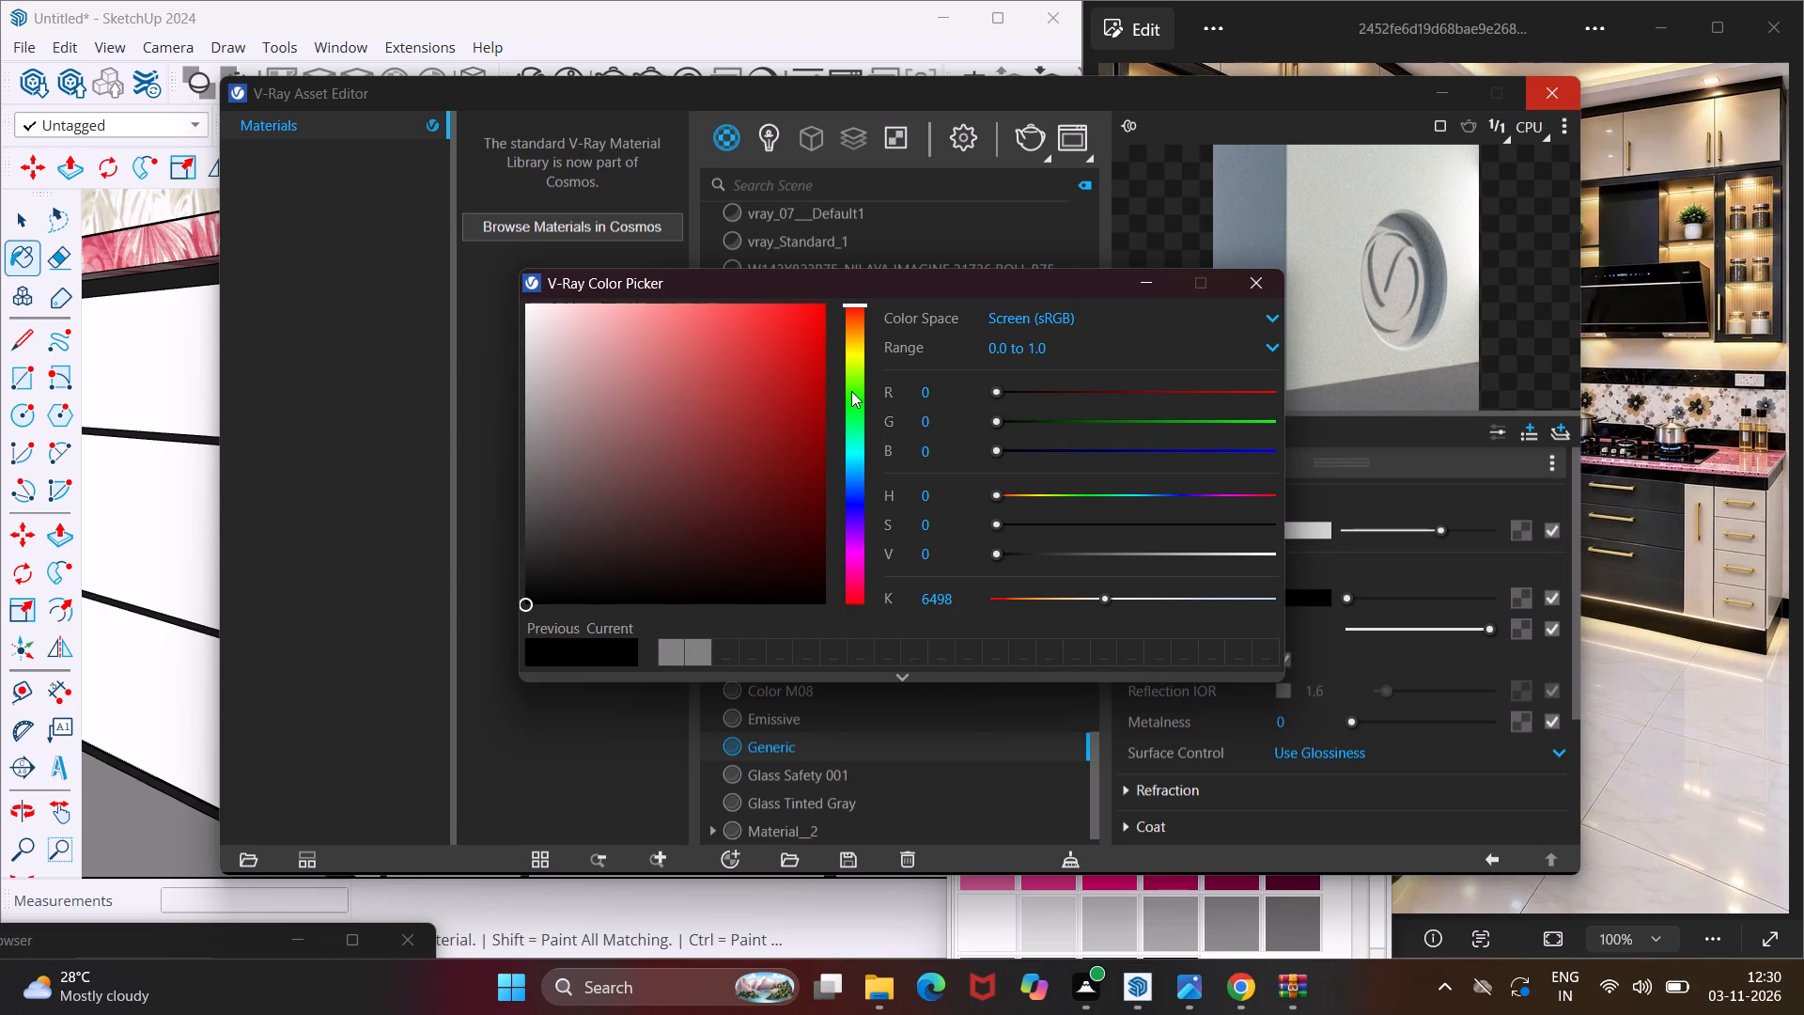
left_click(851, 388)
left_click(553, 385)
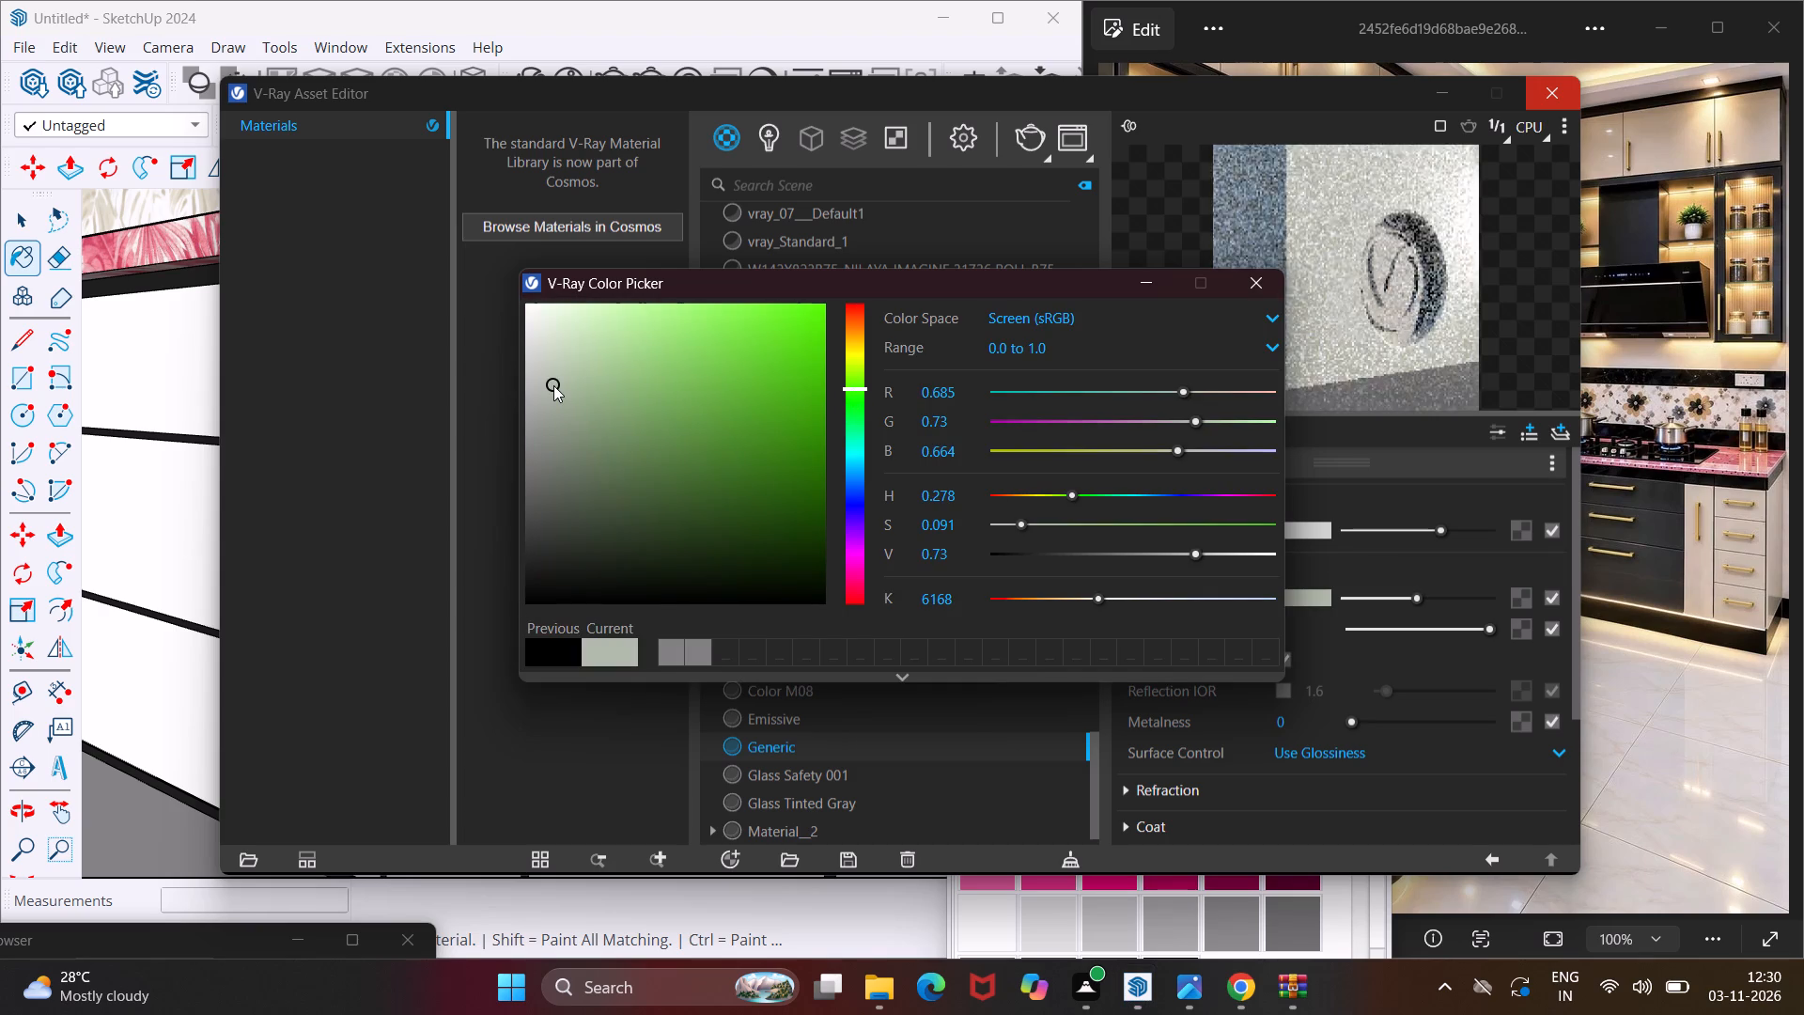
left_click(546, 367)
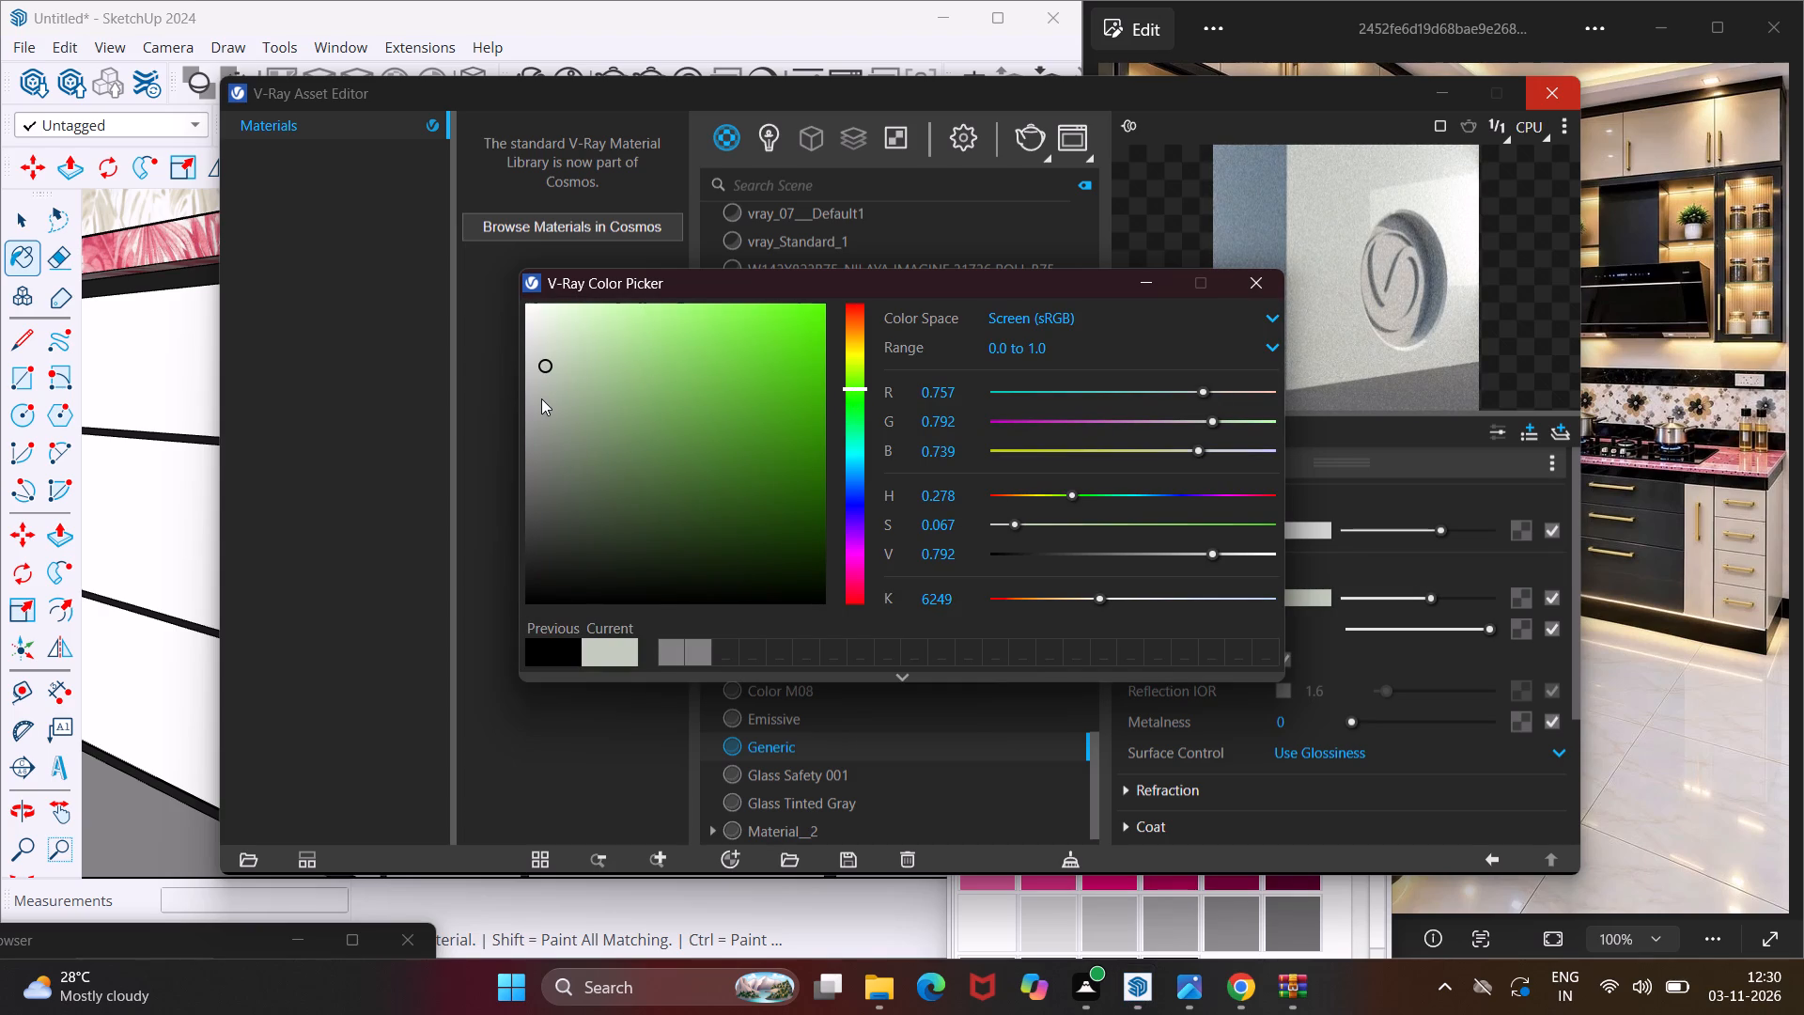
left_click(1129, 278)
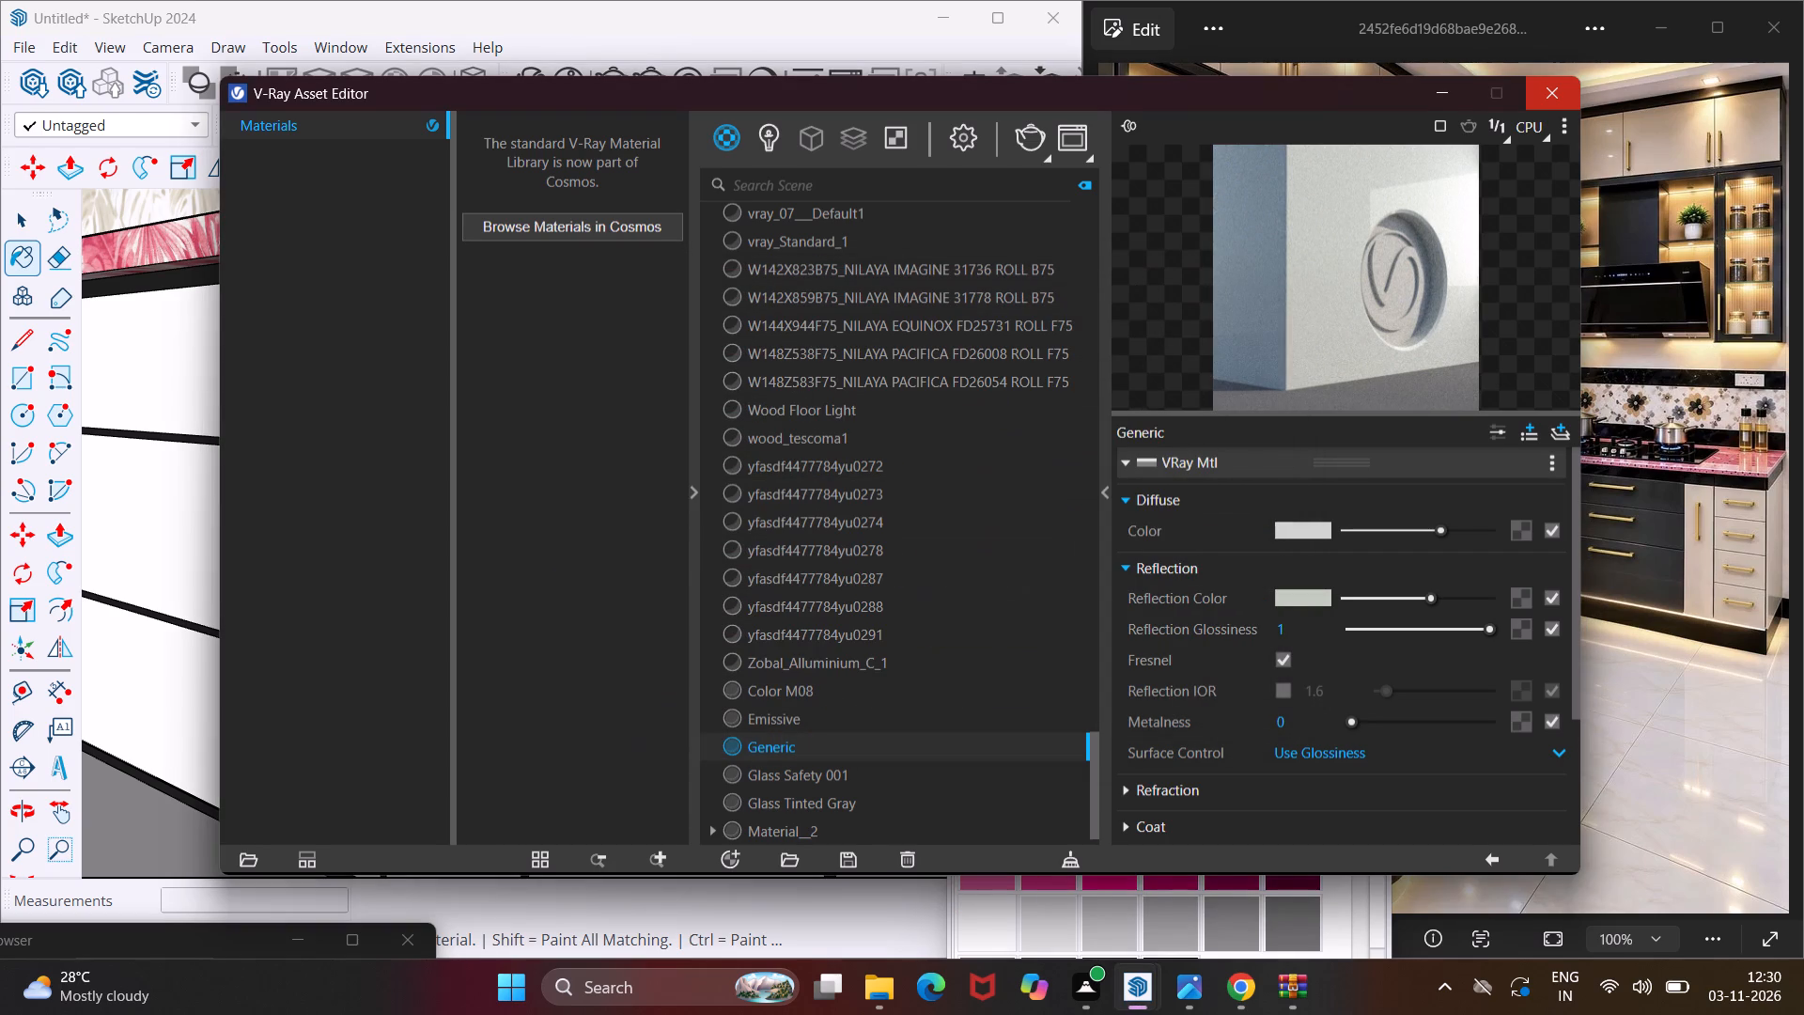
Enable Reflection IOR for the Generic material and set it to 4.
left_click(1278, 688)
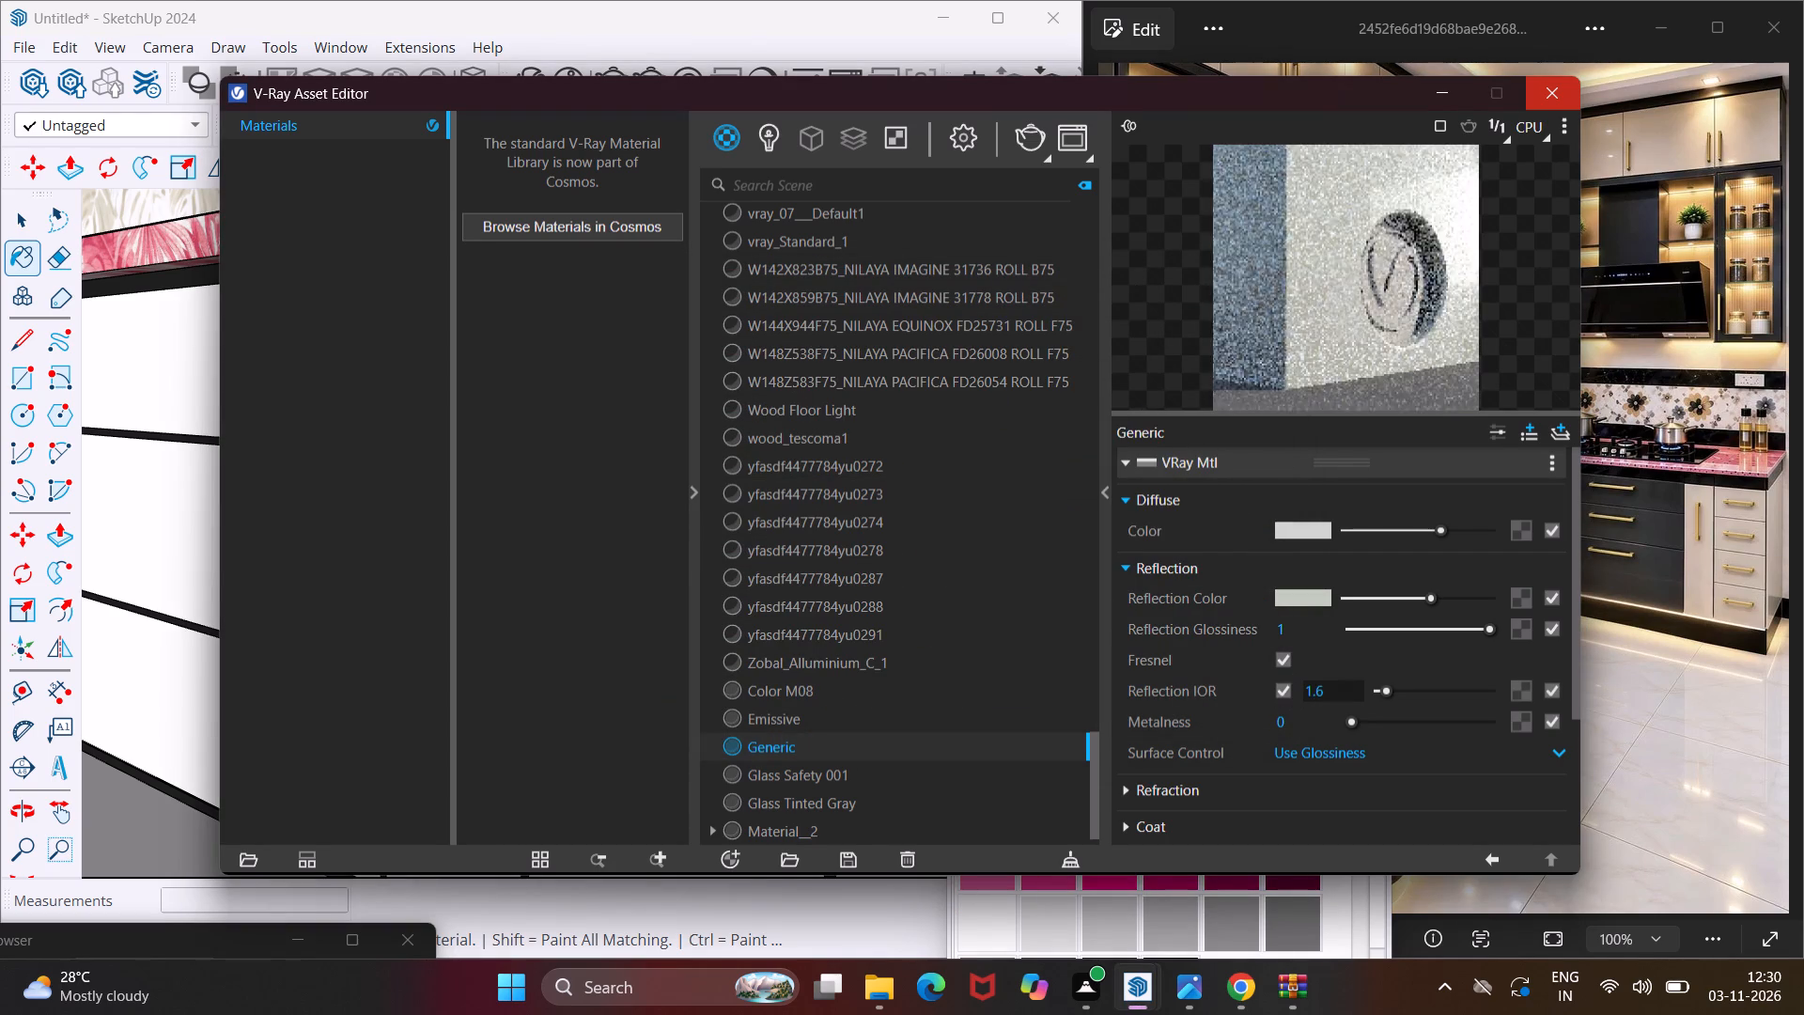
left_click(1340, 691)
key("BackSpace")
key("BackSpace")
key("BackSpace")
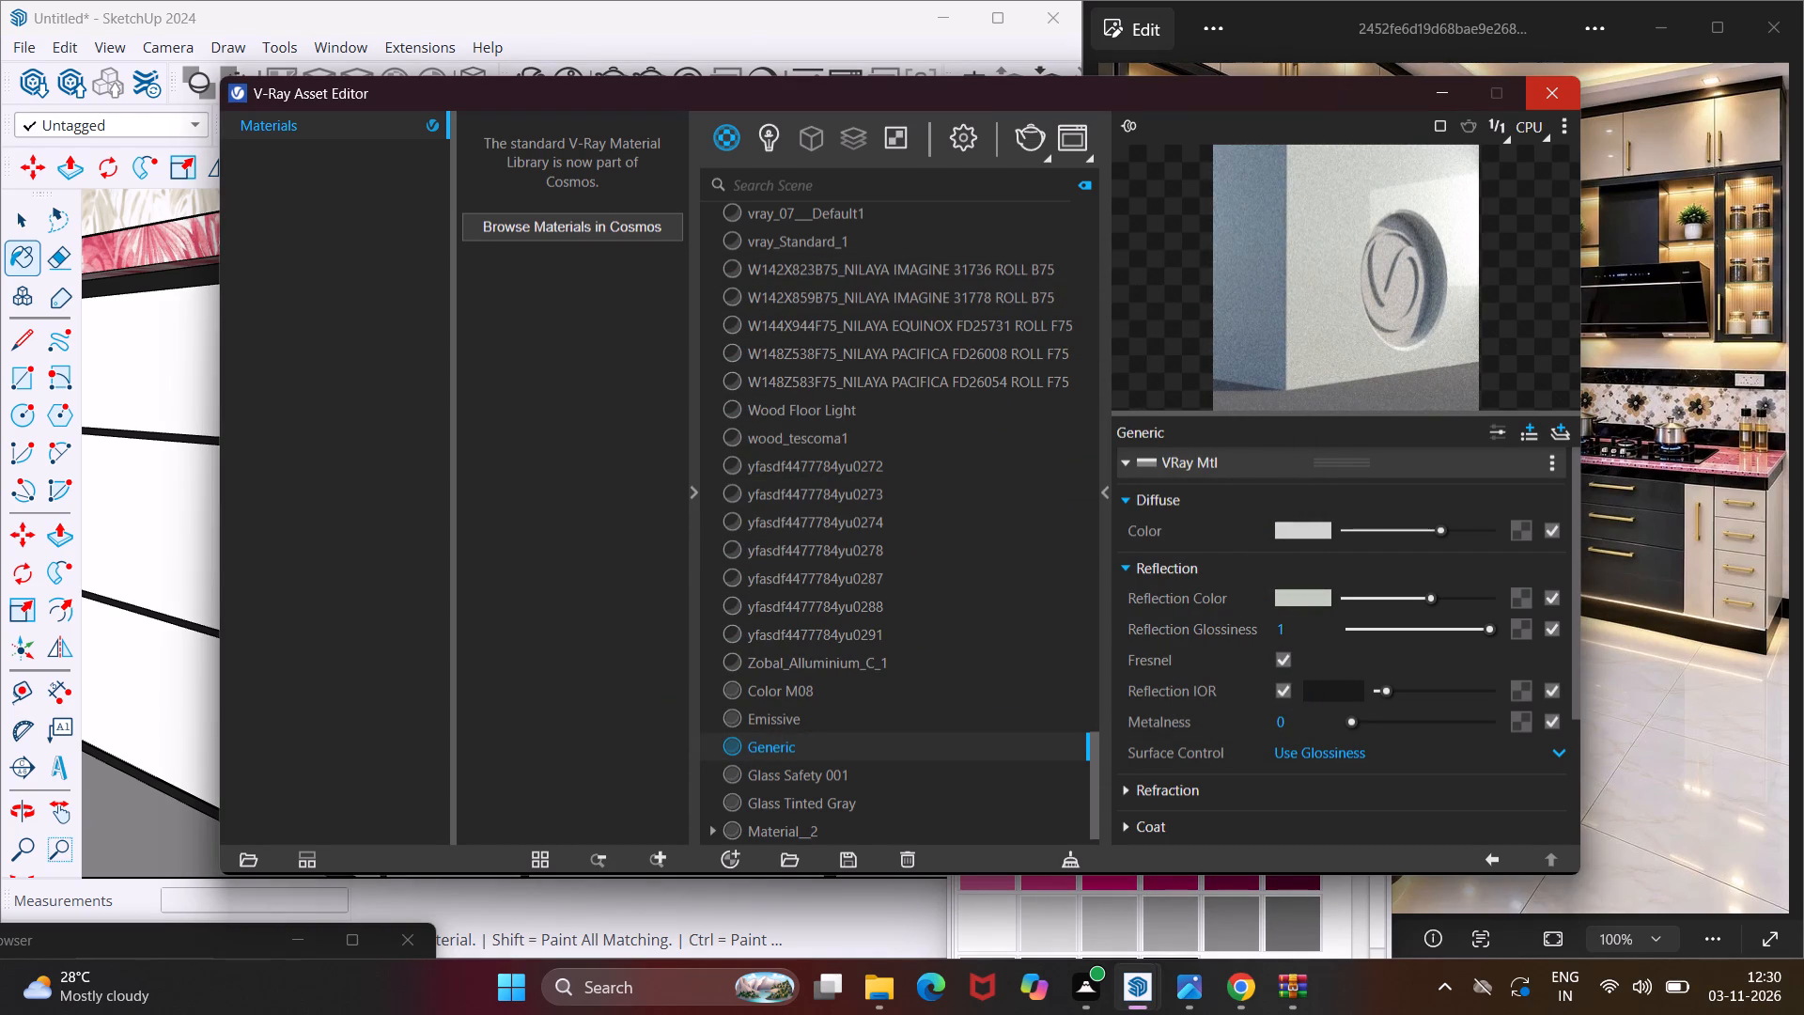
key("4")
key("Return")
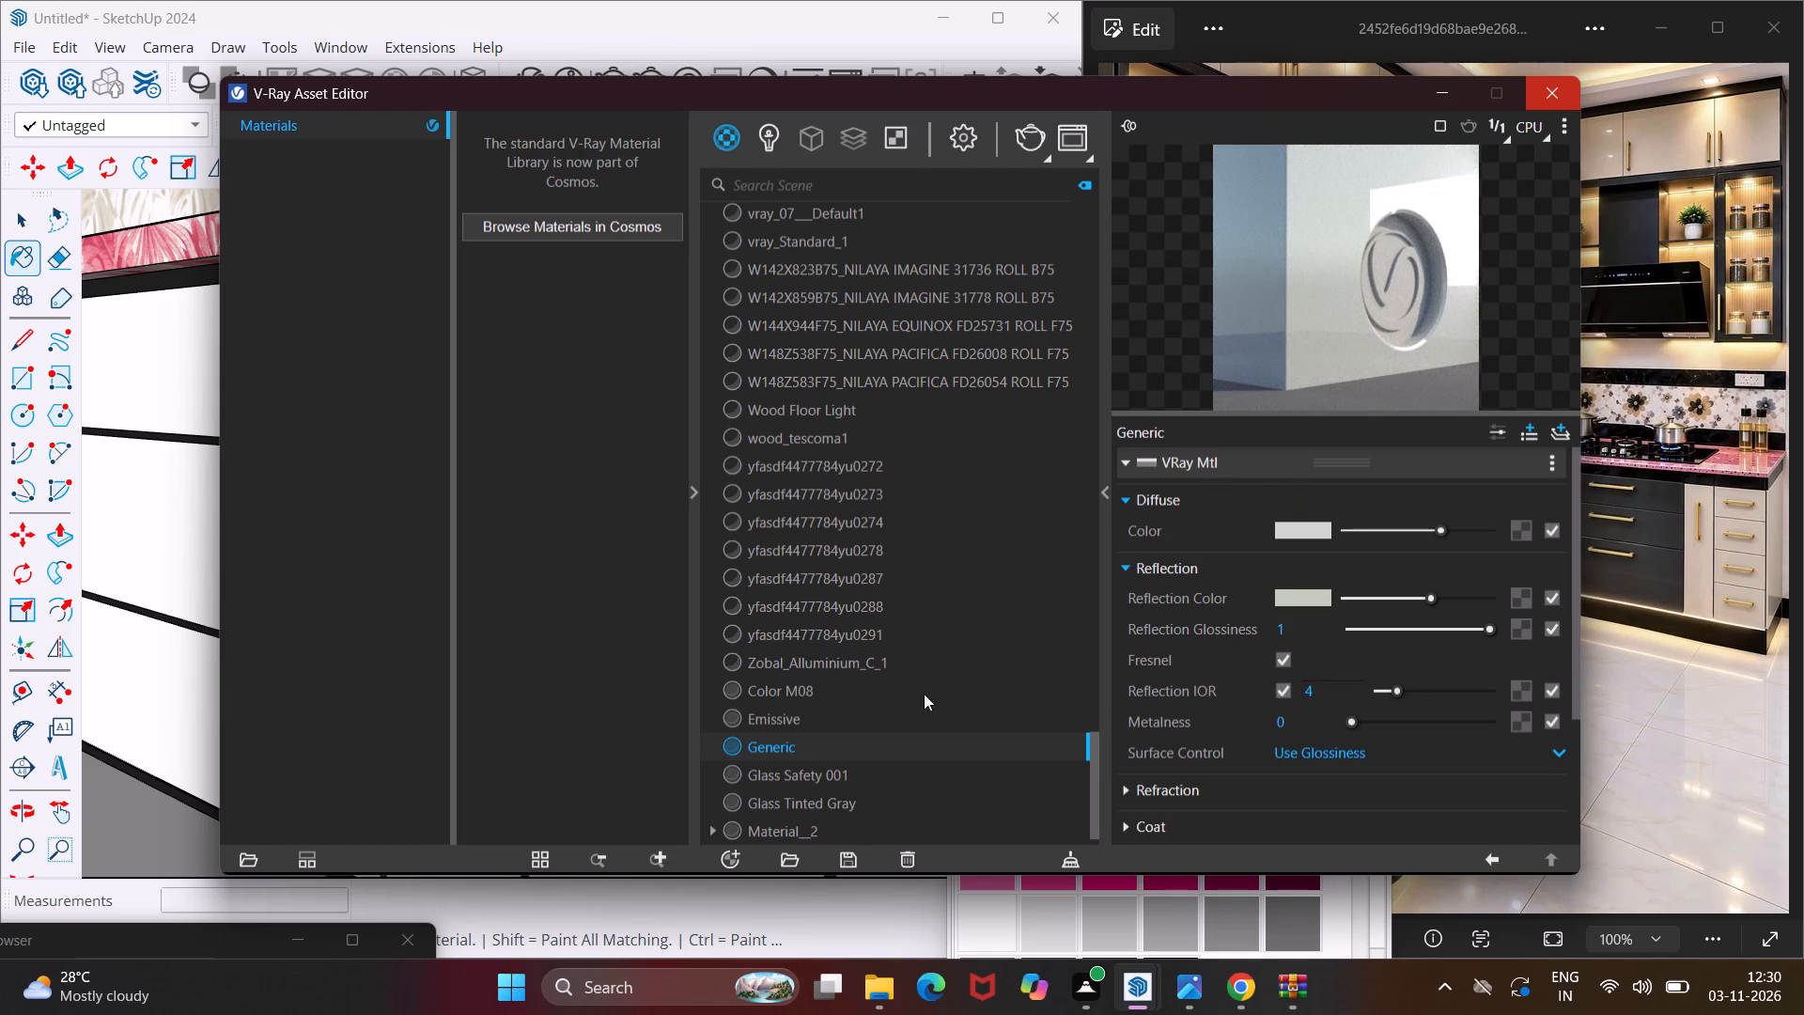
double_click(925, 744)
left_click(1434, 94)
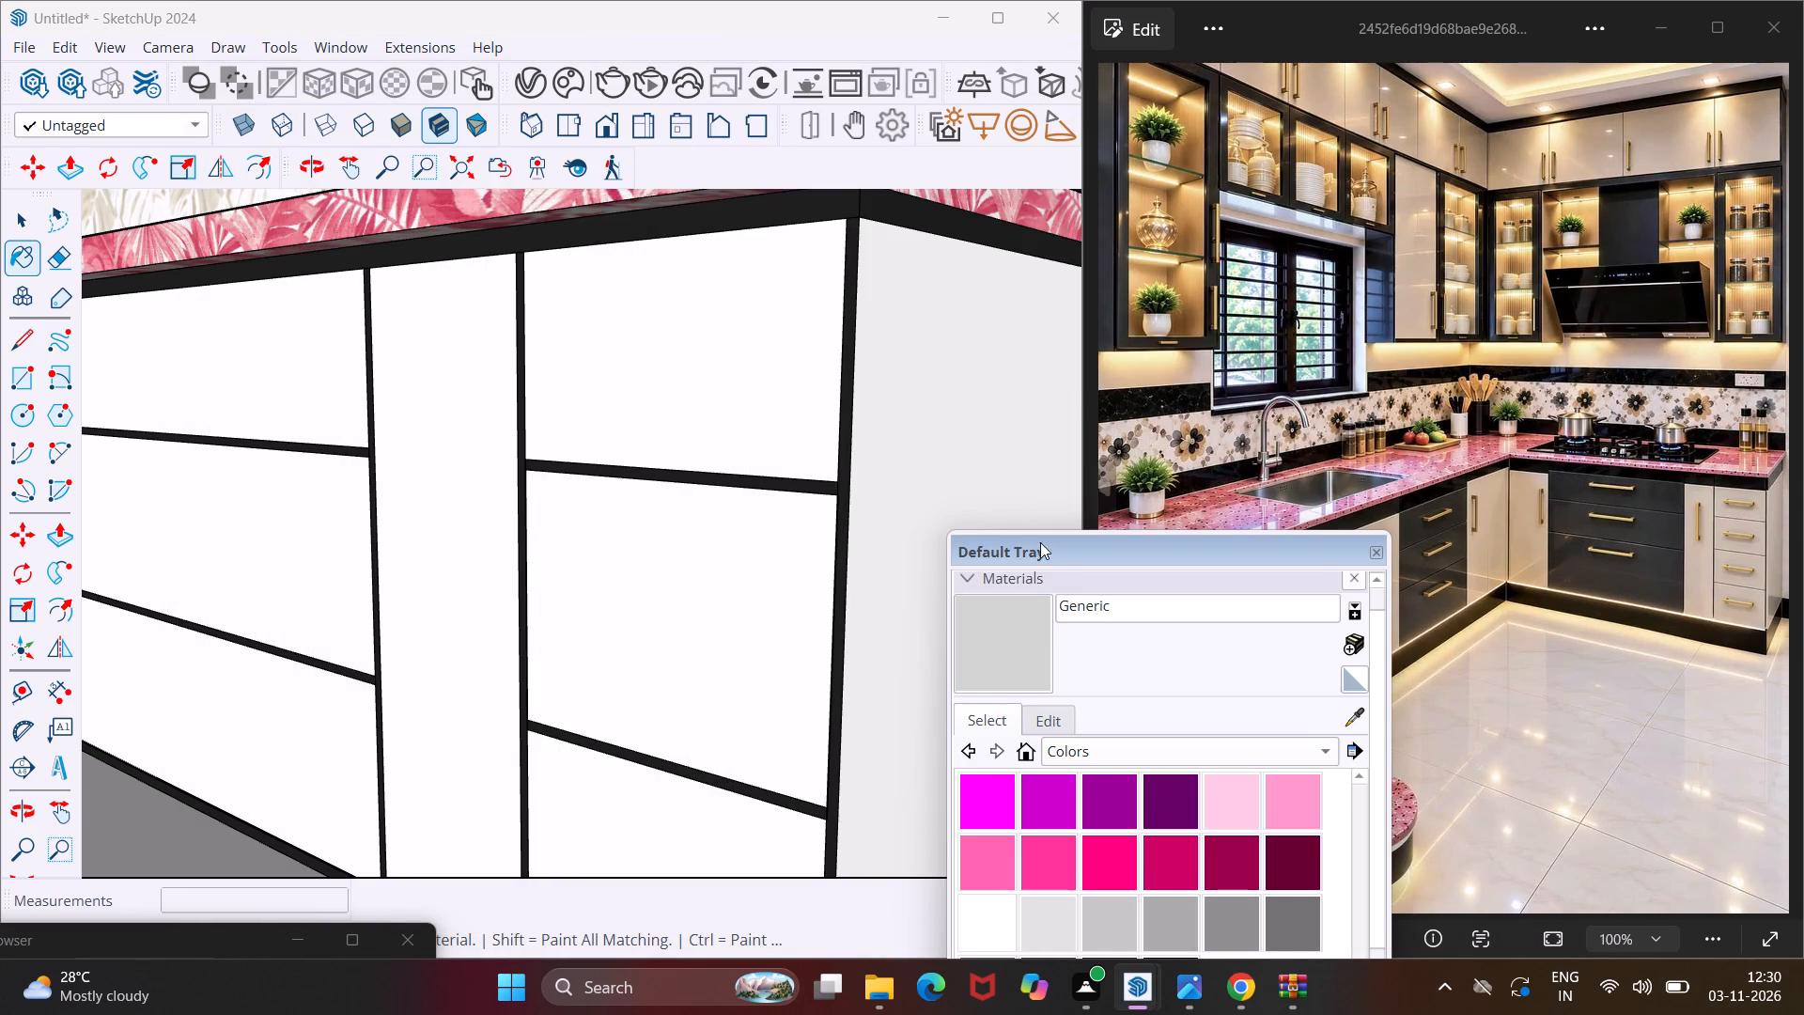
Paint the three narrow drawer fronts at the hob counter's end and the adjoining cabinet end panel with Generic.
left_click(1033, 640)
scroll(662, 644, "up", 4)
left_click(684, 614)
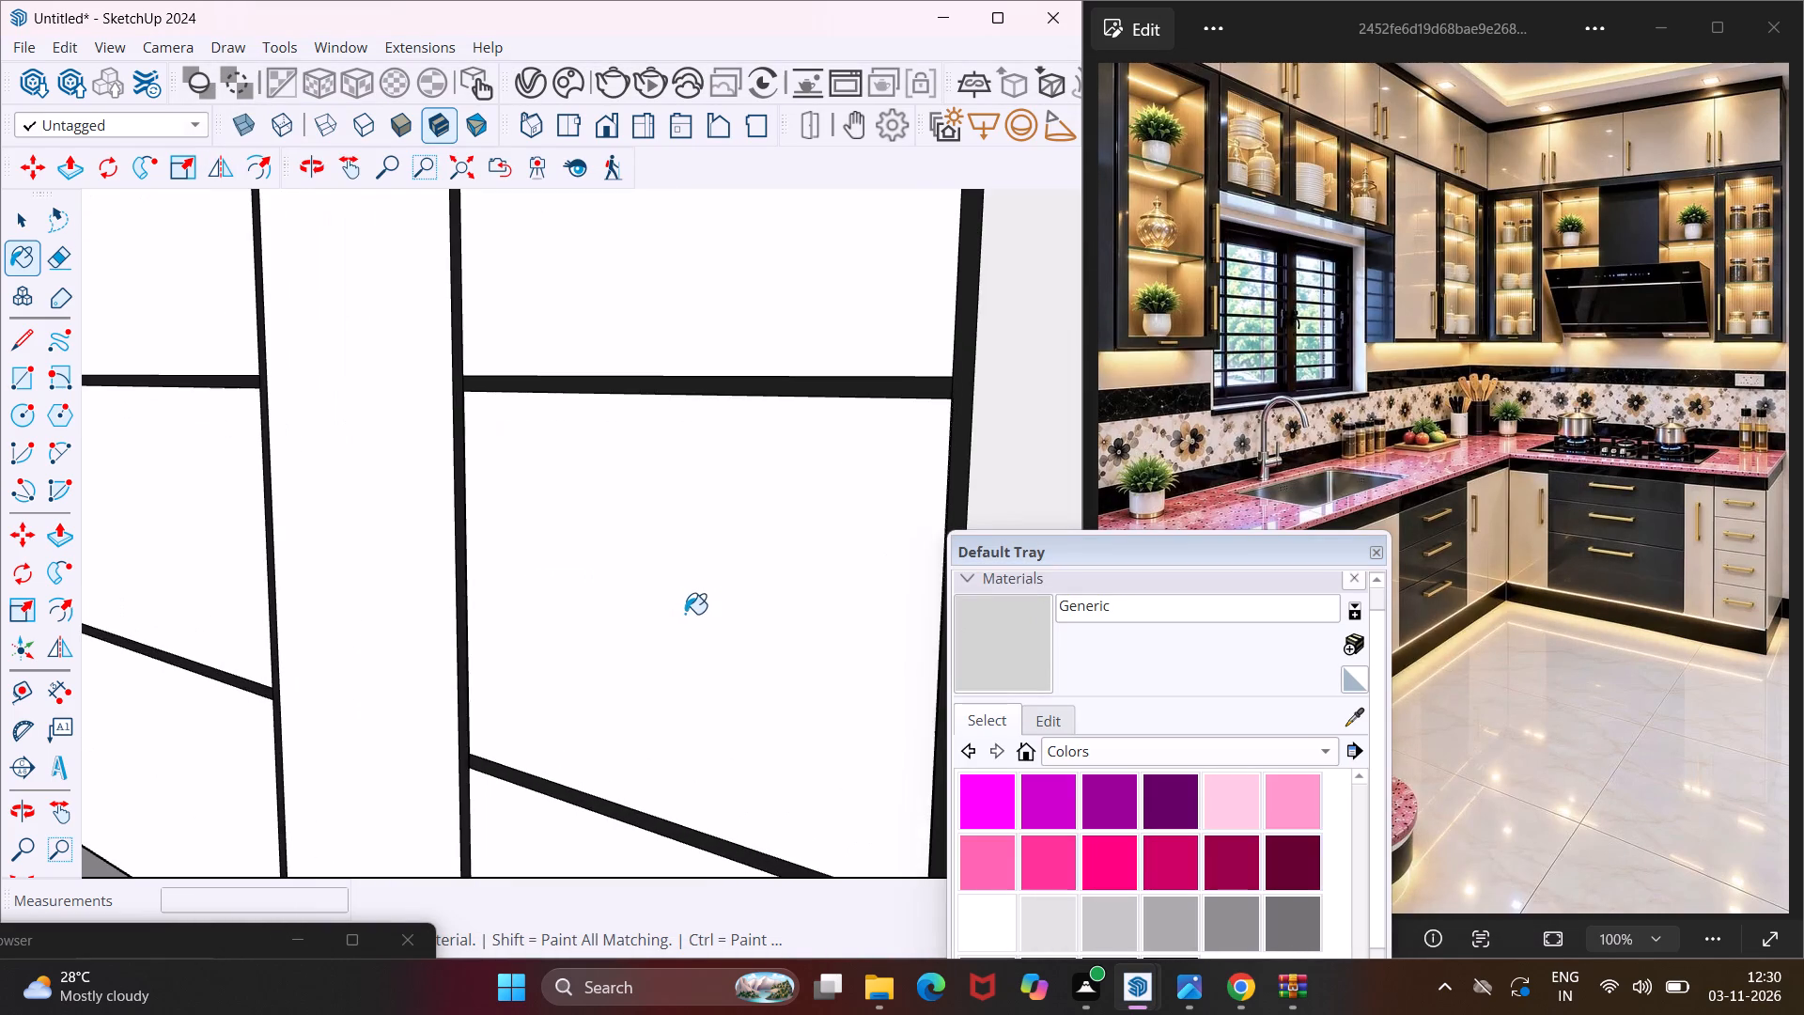
left_click(715, 286)
scroll(630, 522, "down", 5)
left_click(656, 797)
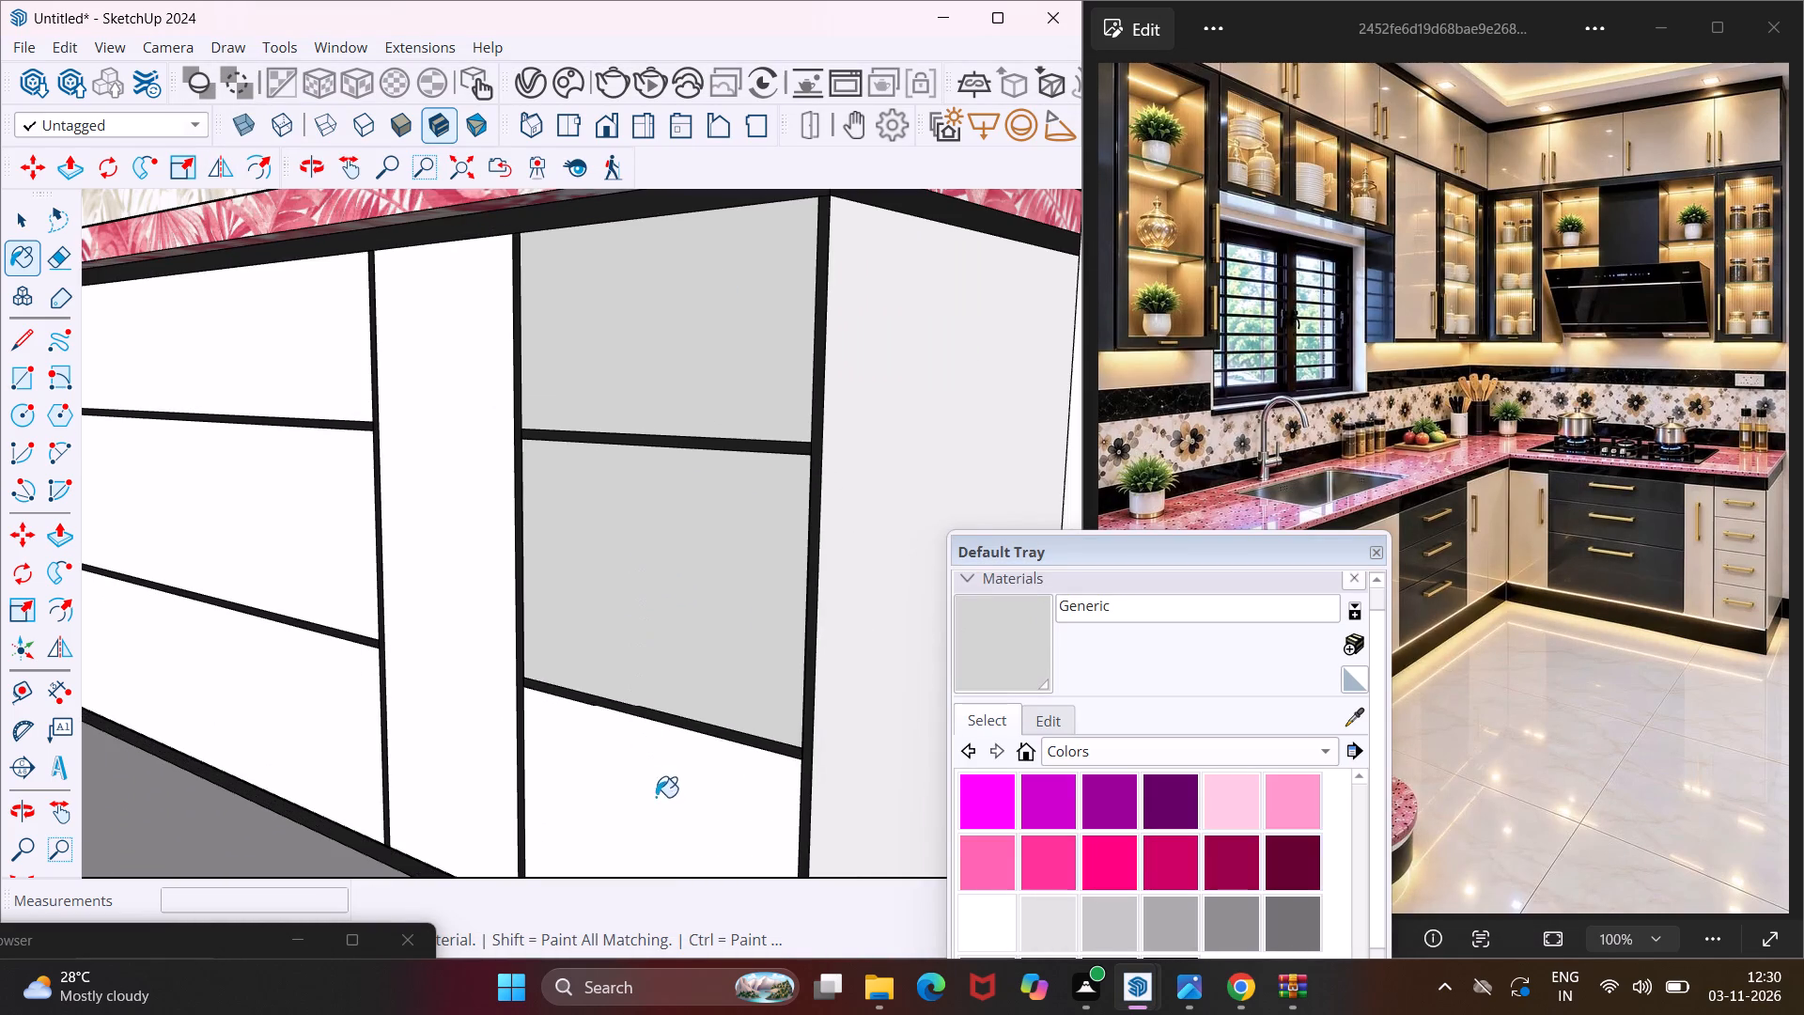
left_click(864, 599)
Paint the slim door beside the narrow drawers and the three wide drawer fronts below the hob with Generic.
left_click(474, 616)
left_click(332, 554)
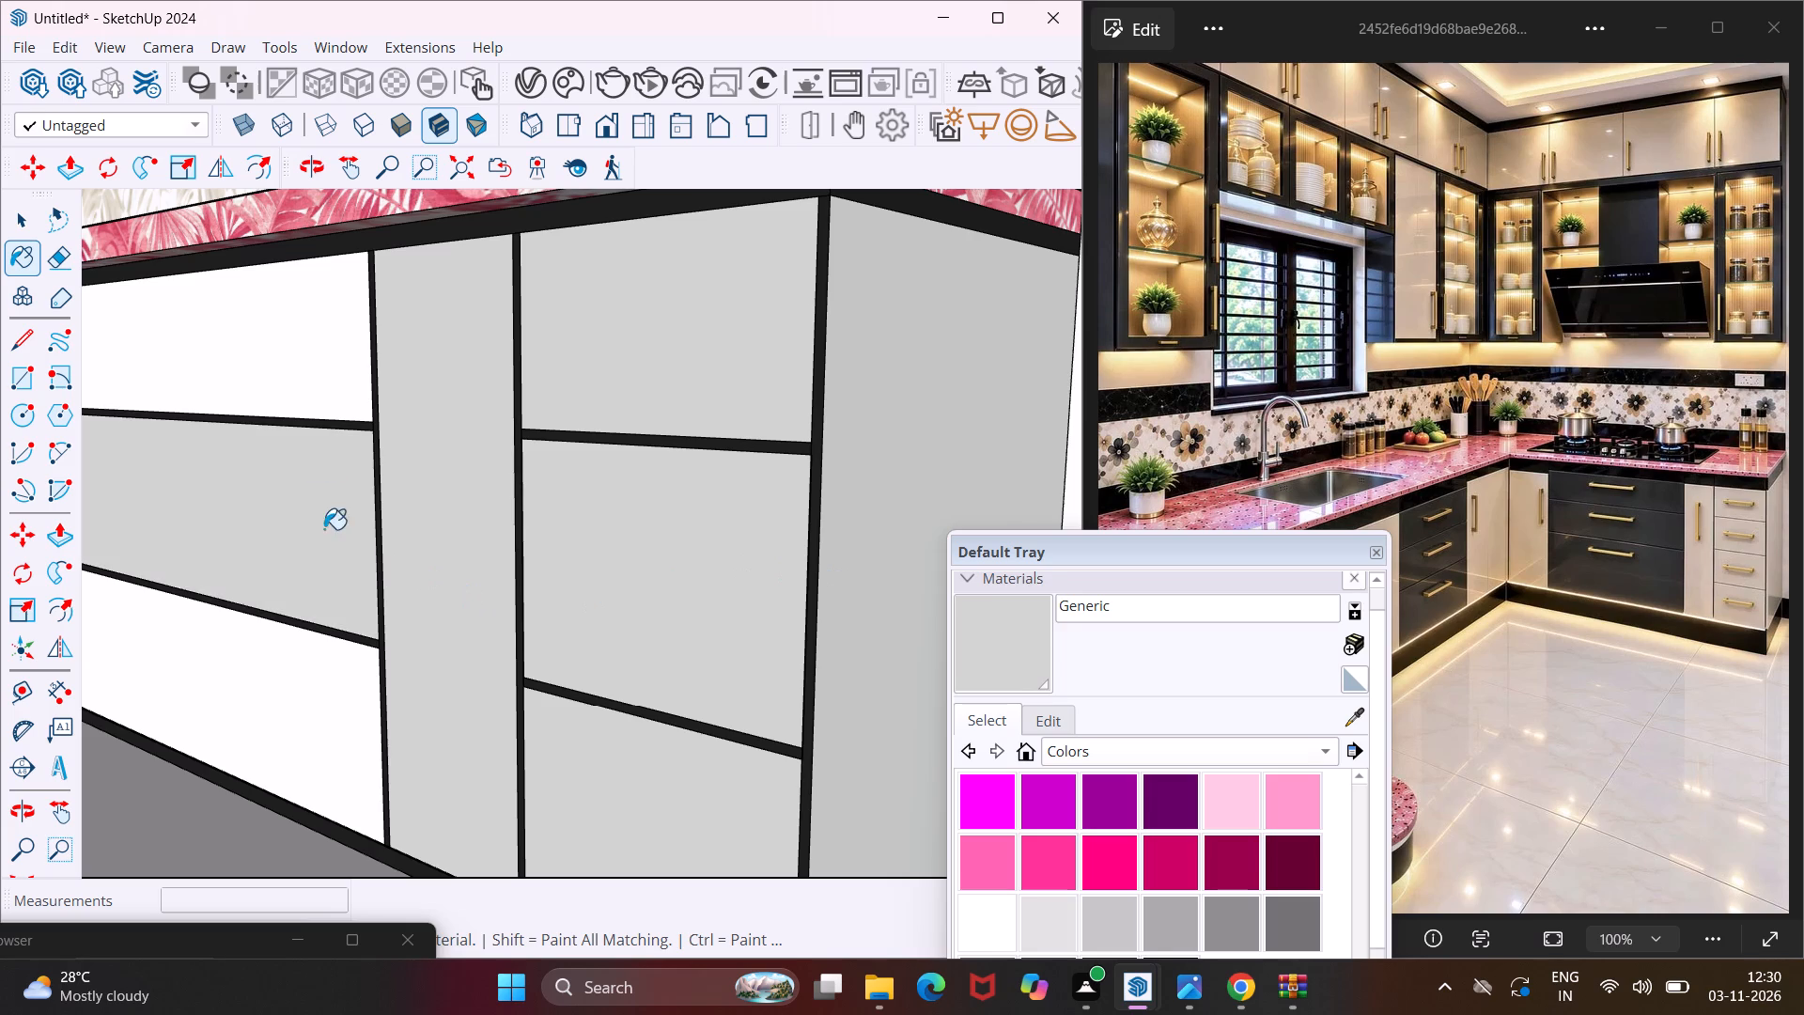
left_click(323, 377)
left_click(357, 683)
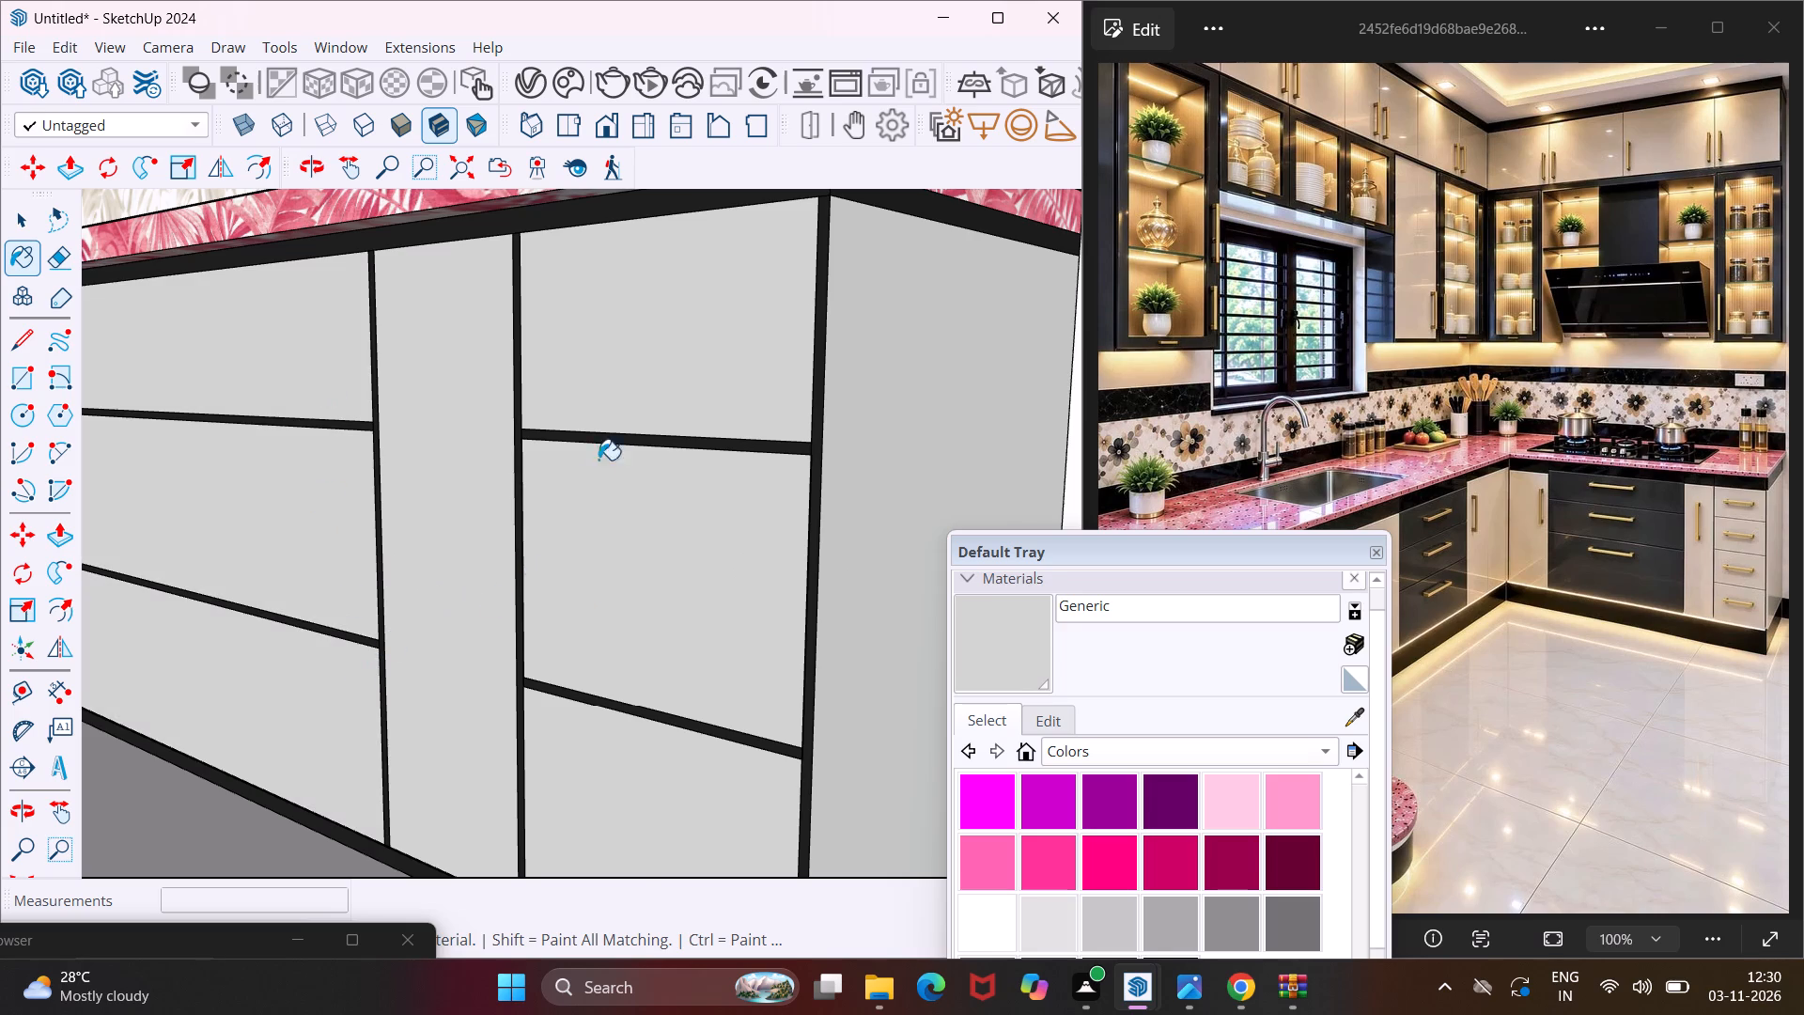
Paint the two base cabinet doors on the window wall, between the stepped shelves and the drawers, with Generic.
scroll(611, 436, "down", 20)
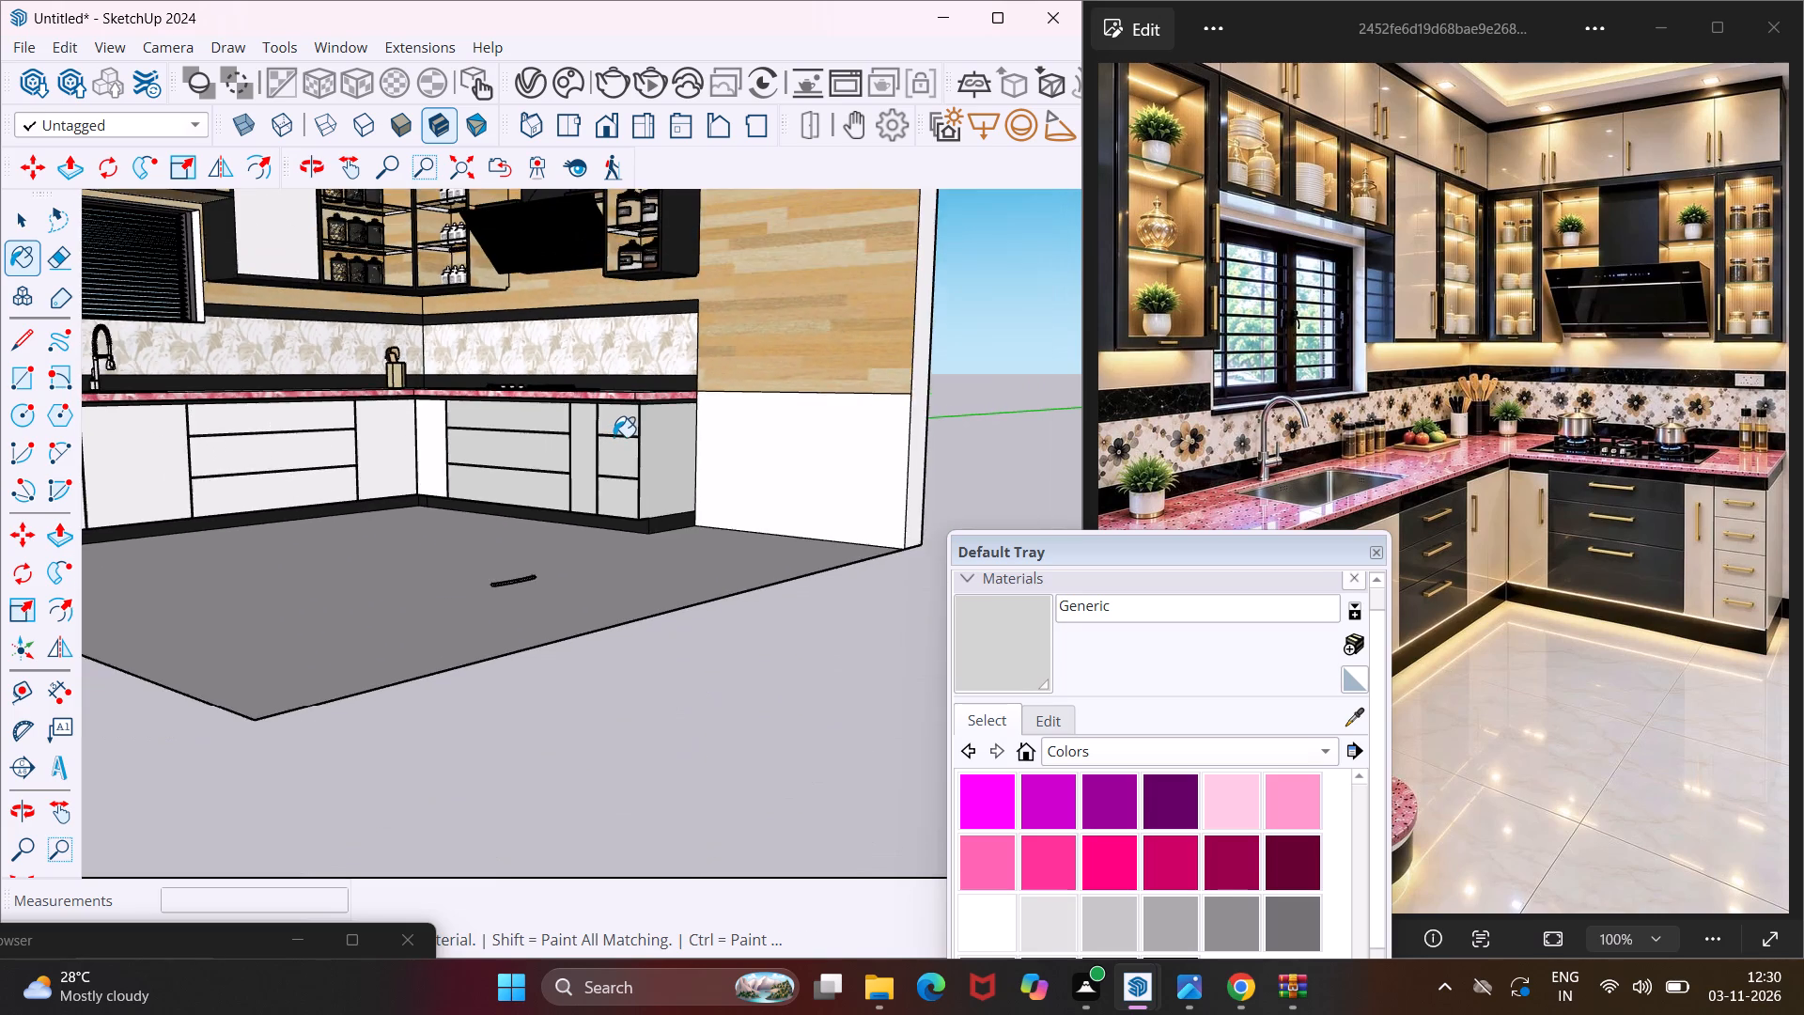
scroll(614, 437, "down", 3)
scroll(127, 455, "up", 7)
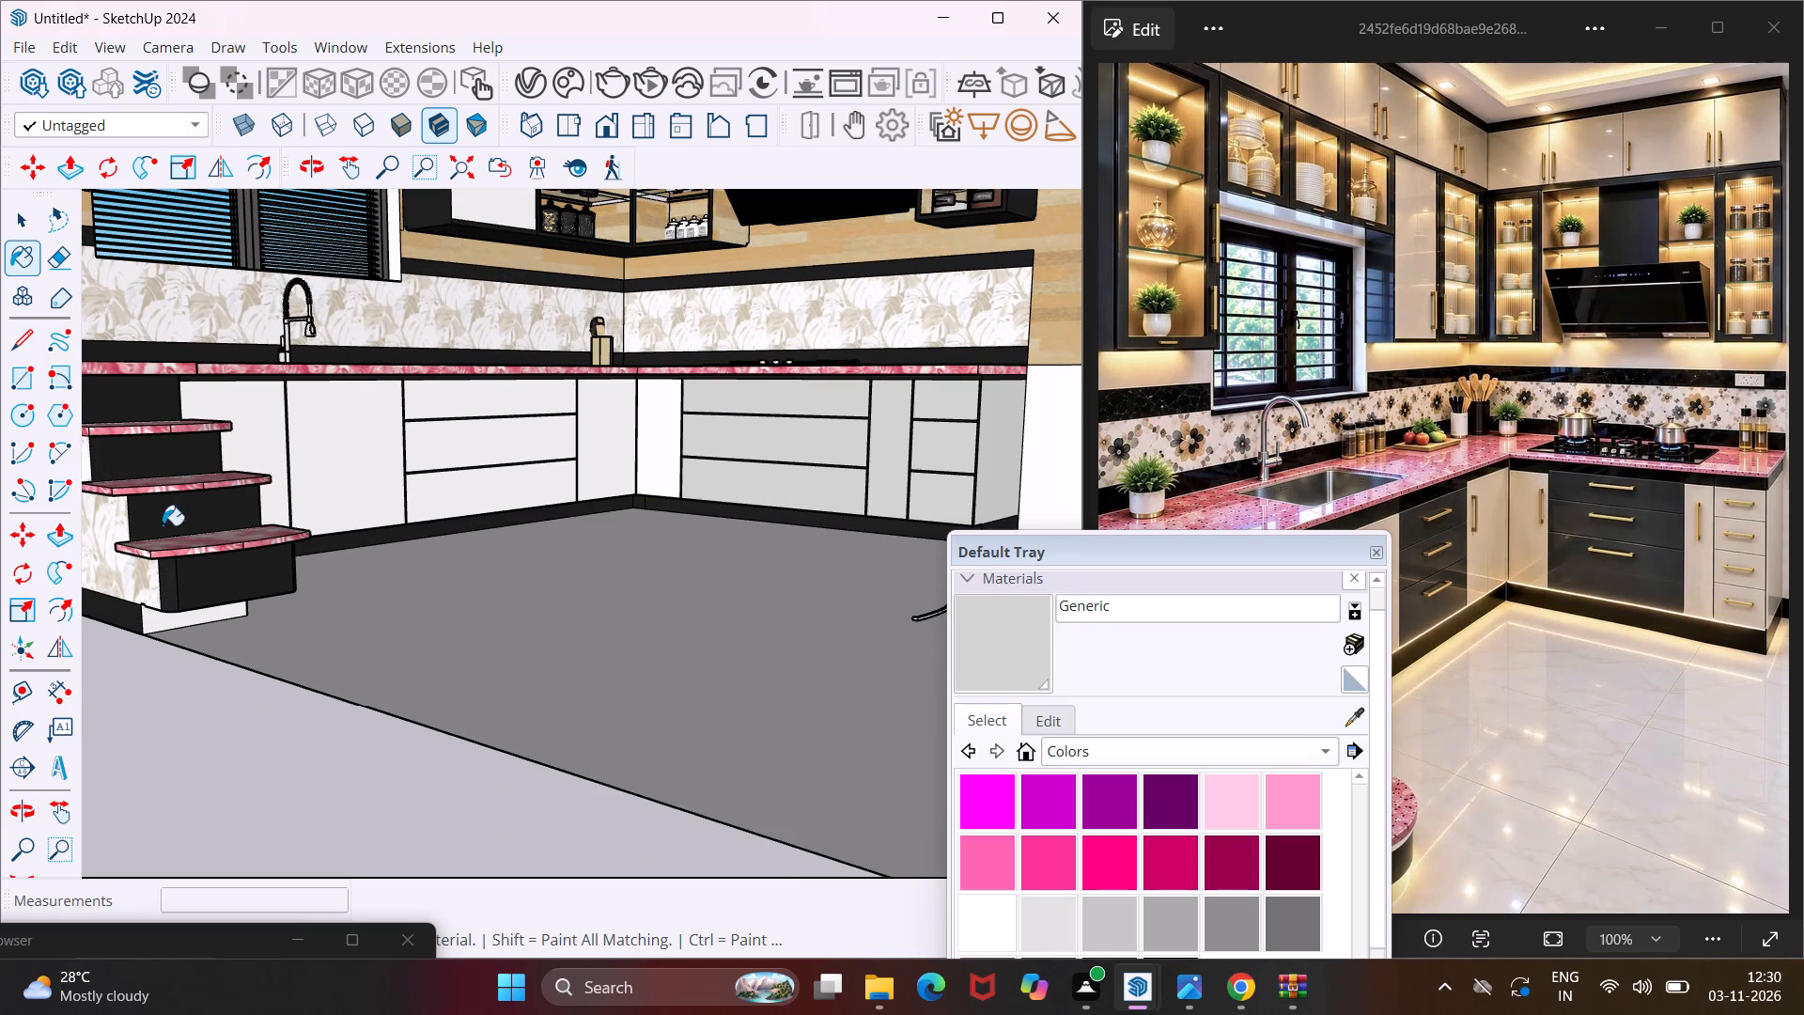
scroll(240, 464, "up", 4)
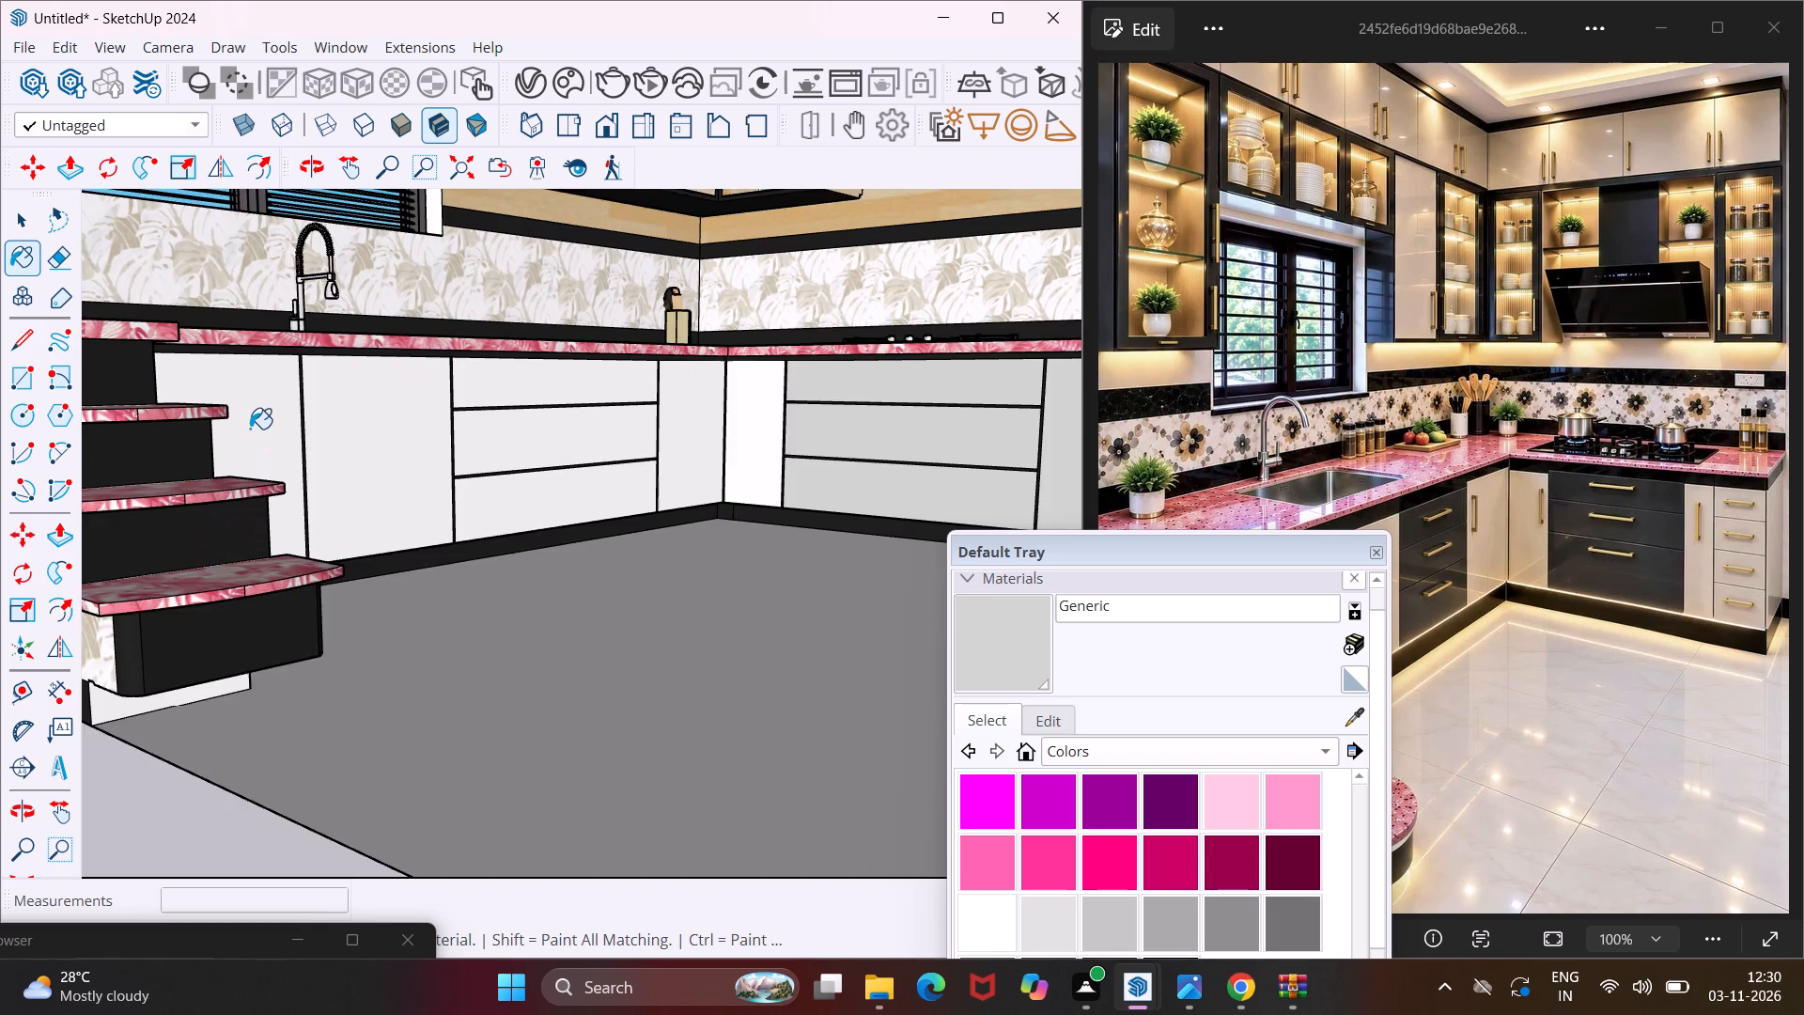
scroll(250, 429, "up", 1)
left_click(251, 423)
left_click(358, 415)
Paint the window wall's three base drawer fronts and both panels at the inner corner with Generic.
left_click(537, 379)
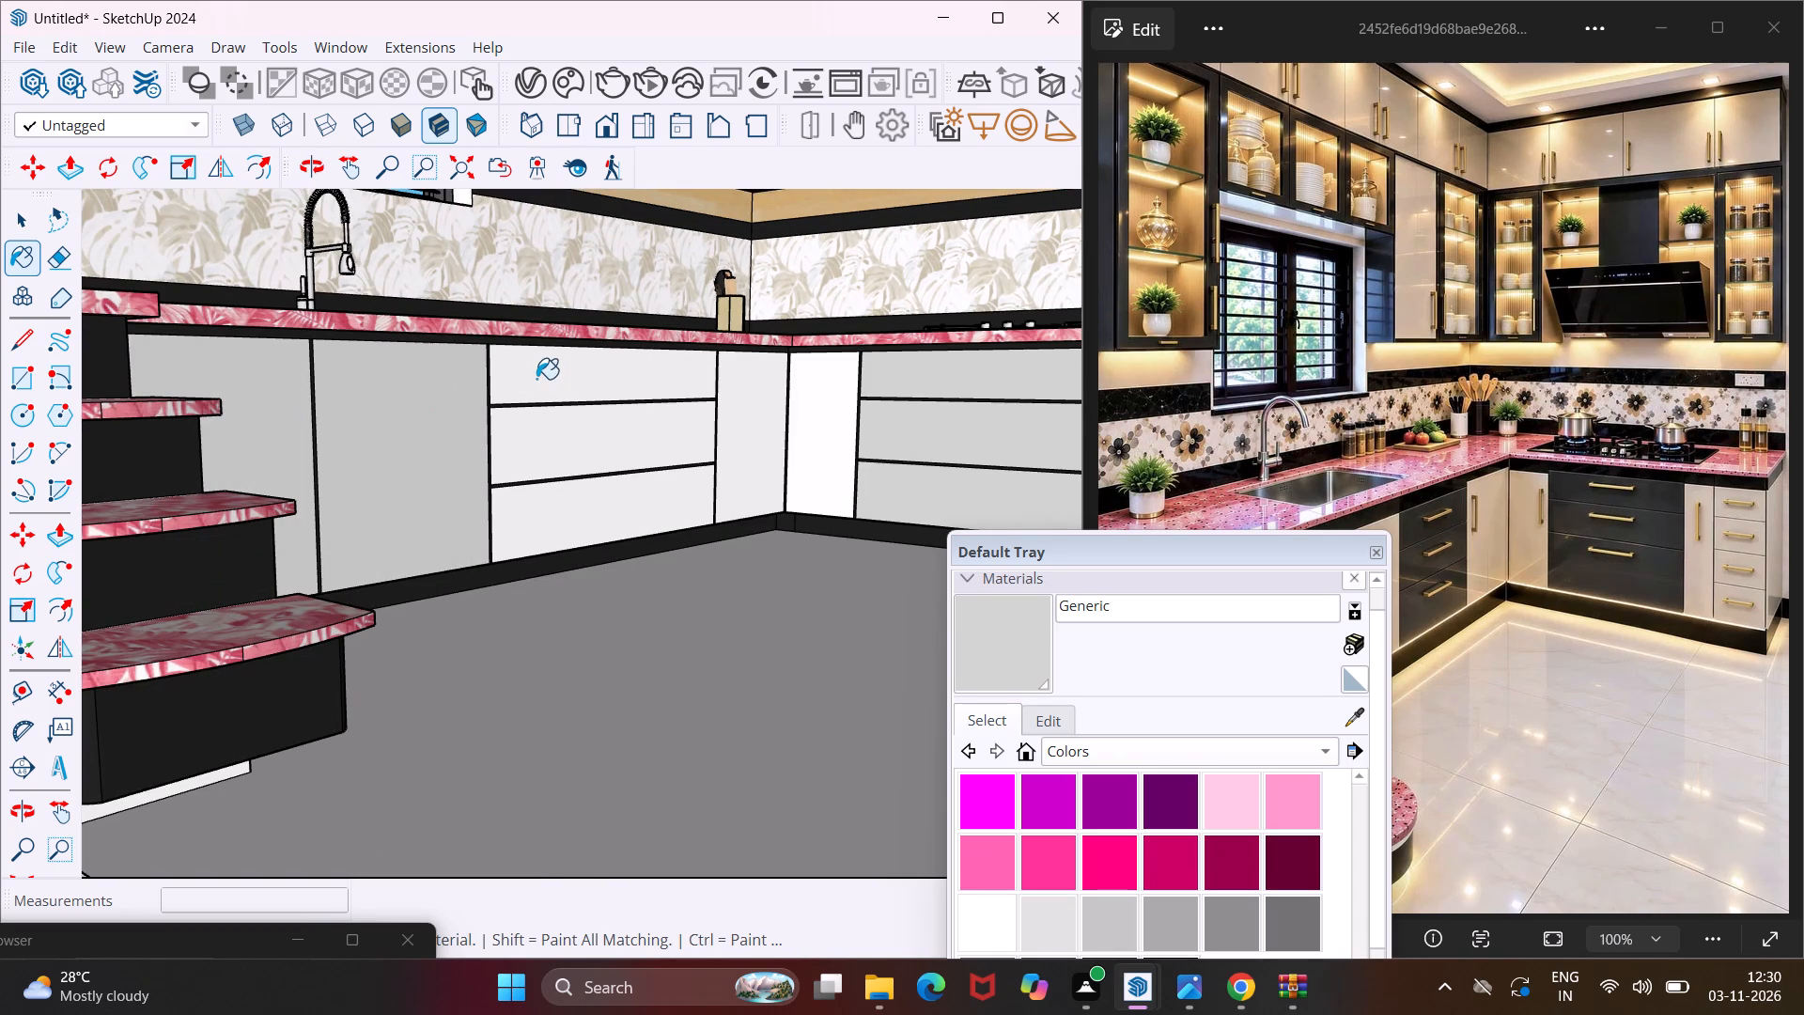
left_click(546, 439)
left_click(577, 520)
left_click(747, 420)
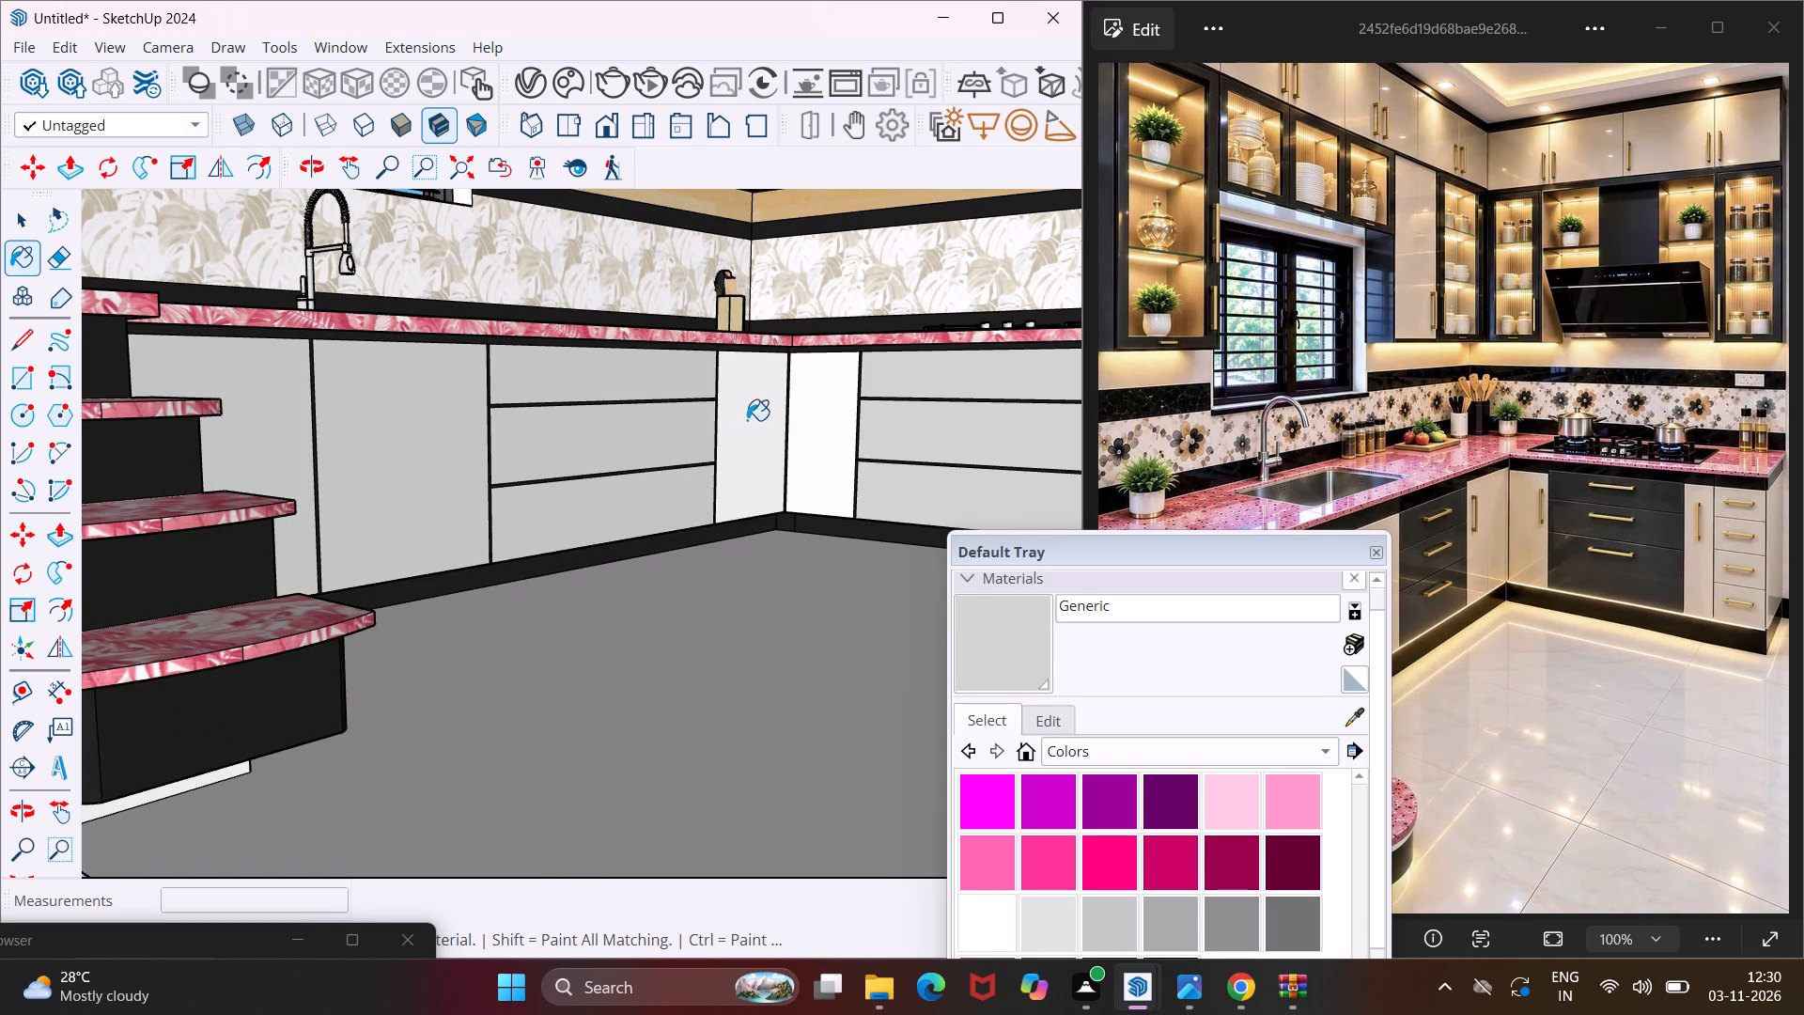
left_click(808, 394)
Paint the six upper cabinet doors on the window wall and the tall door beside the window with Generic.
scroll(592, 517, "down", 4)
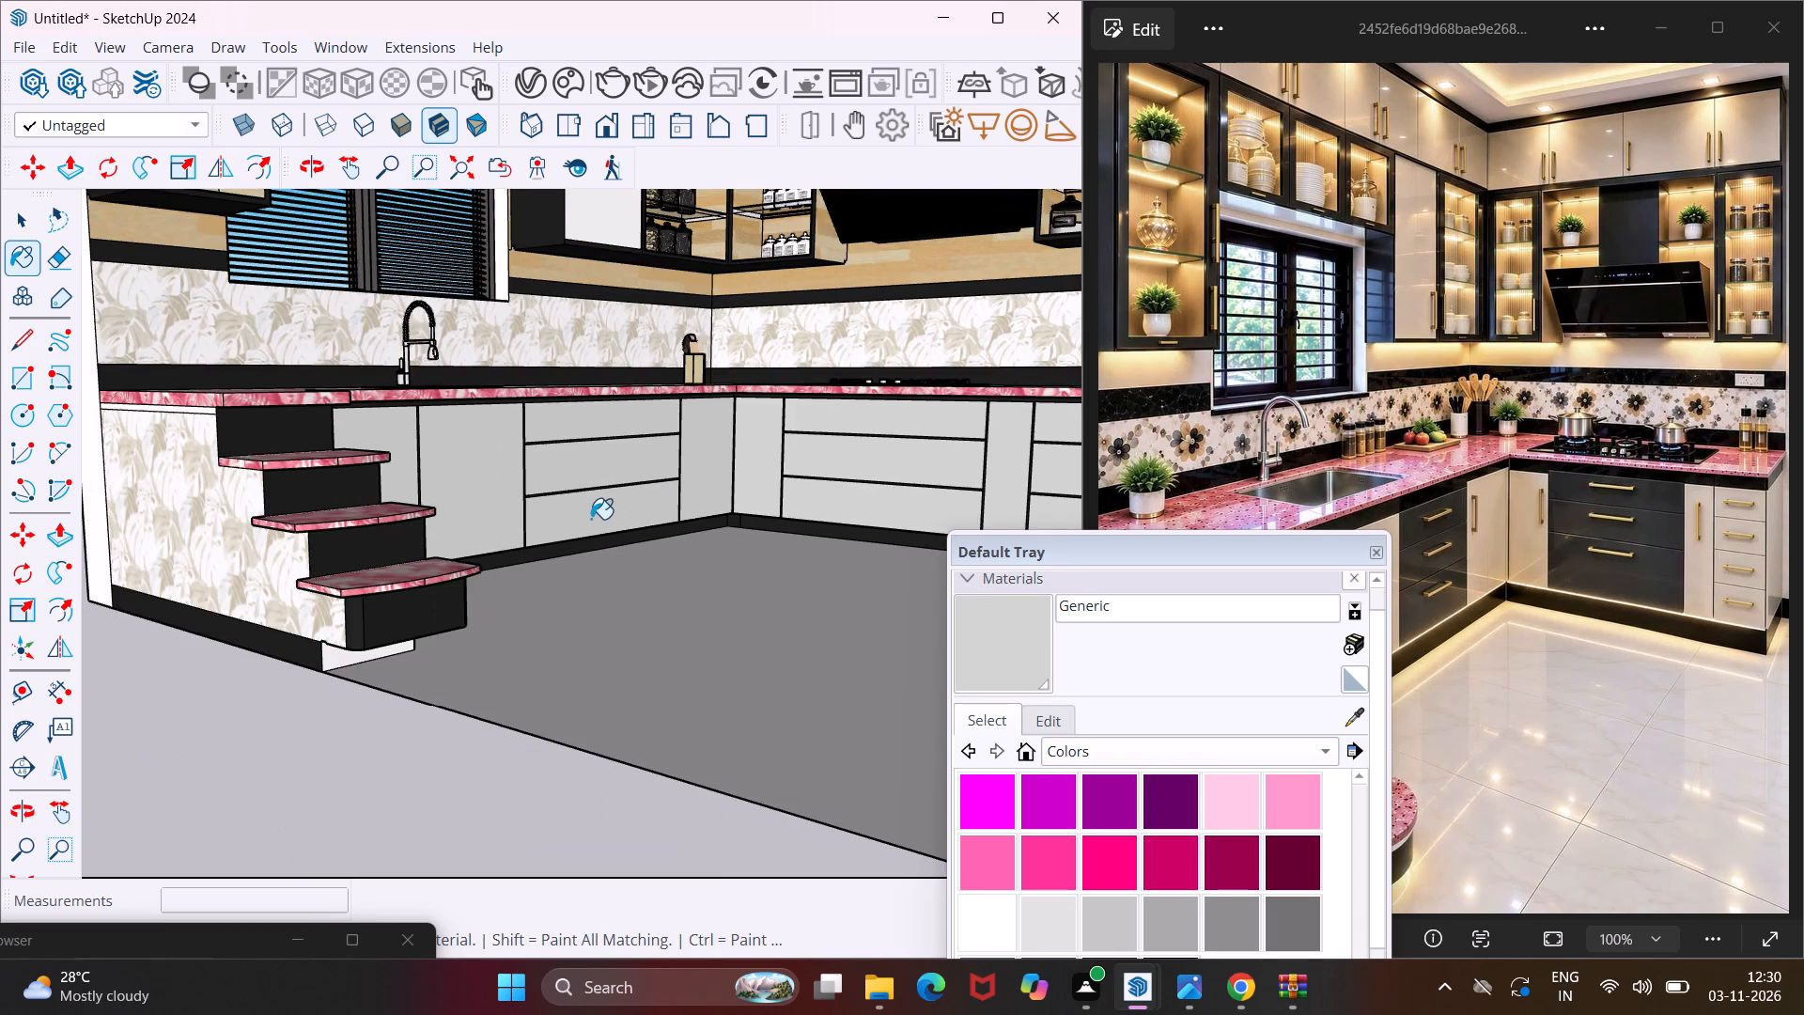
scroll(591, 519, "down", 7)
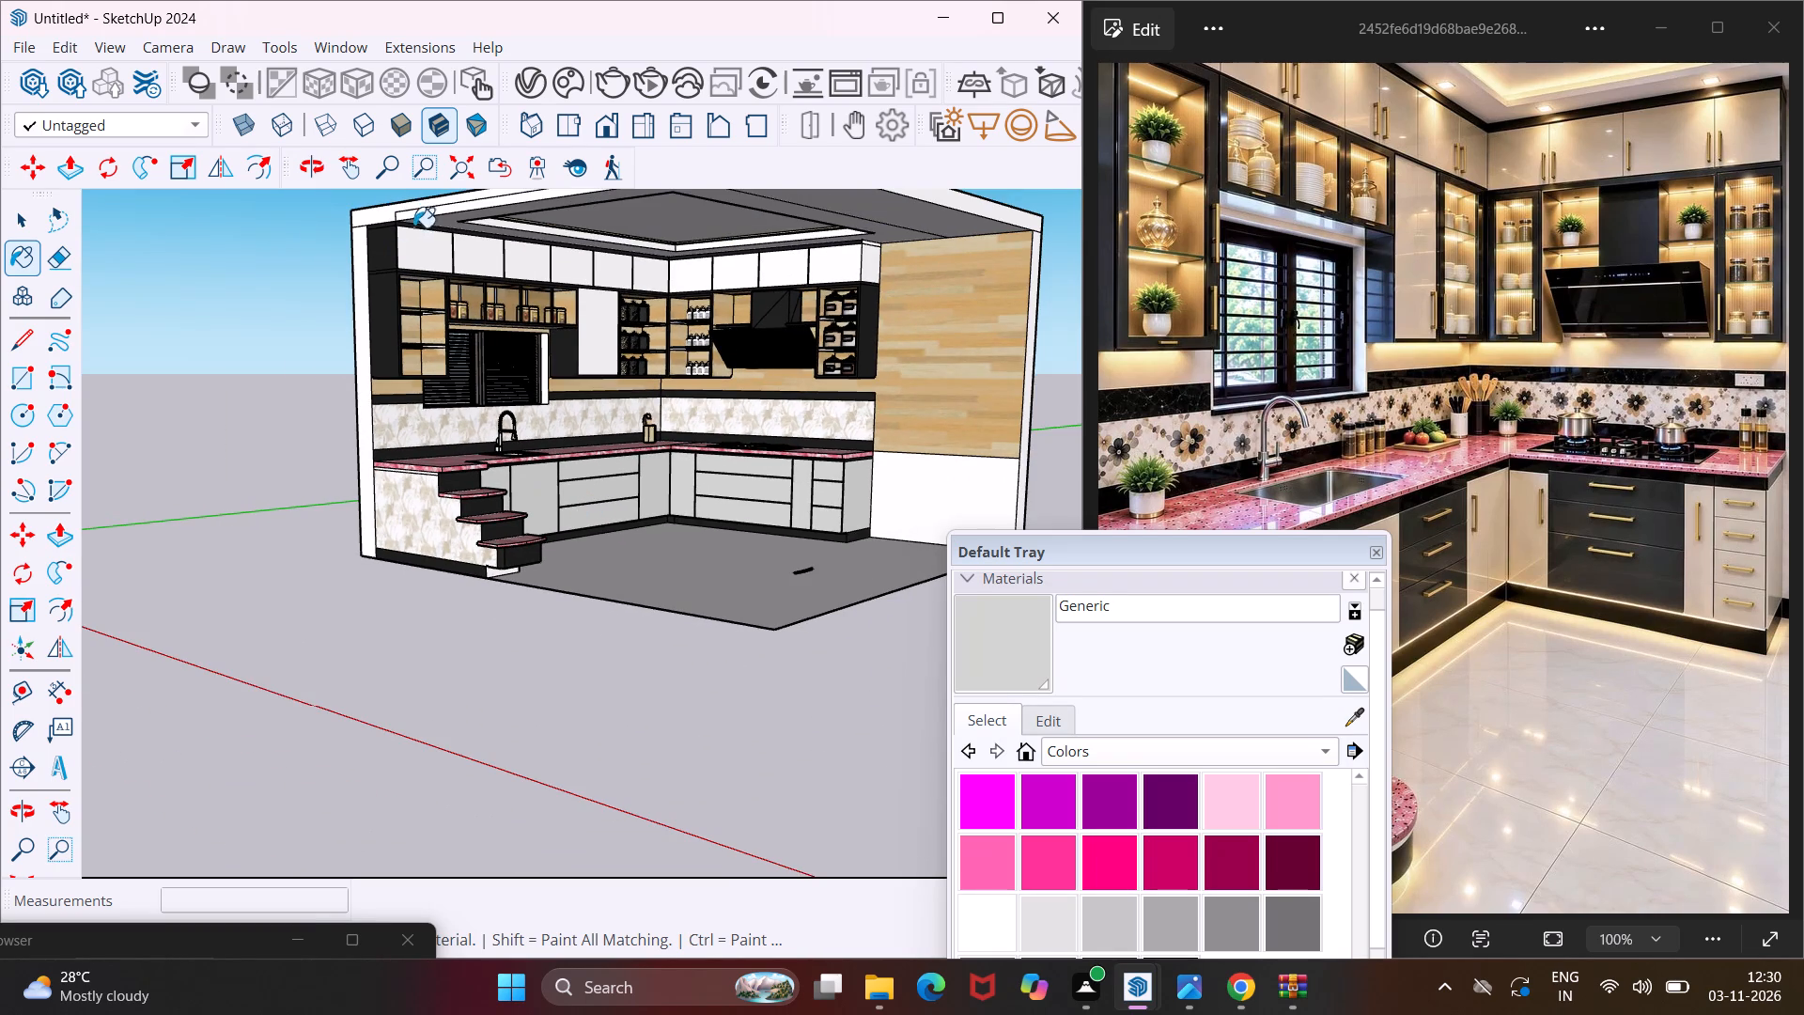
scroll(414, 228, "up", 11)
left_click(439, 263)
left_click(542, 273)
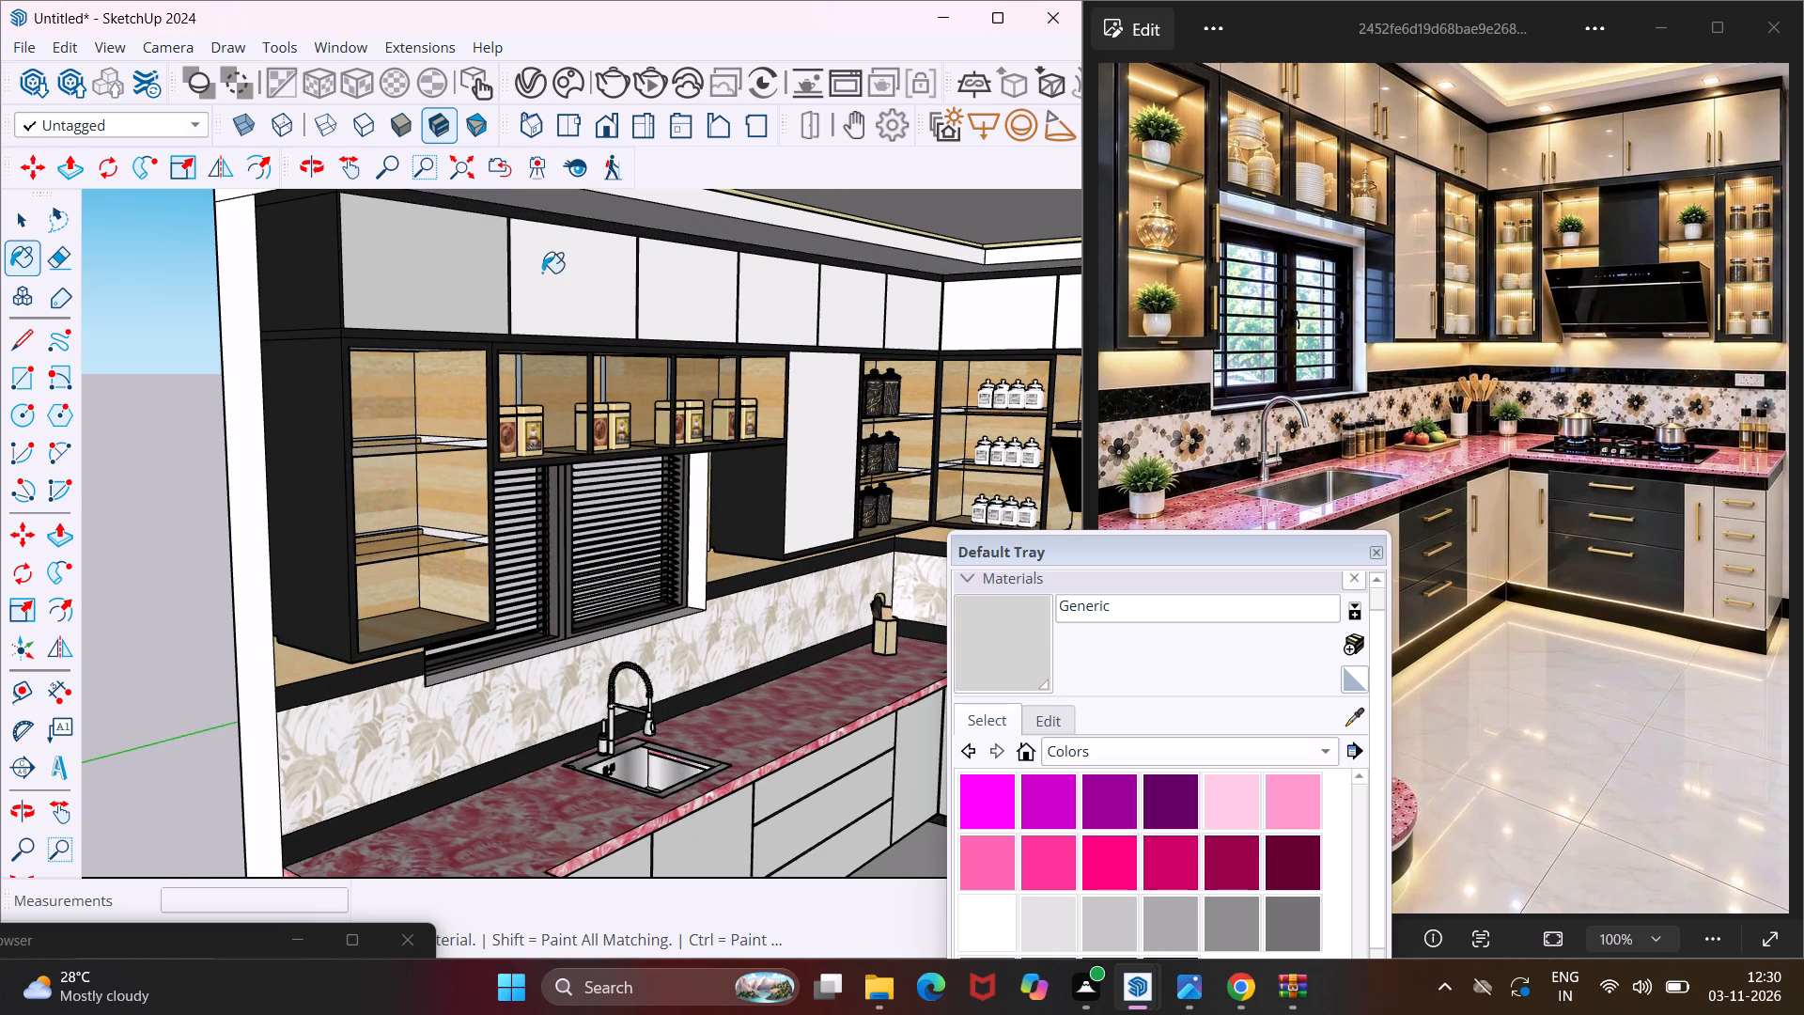
left_click(672, 296)
left_click(785, 312)
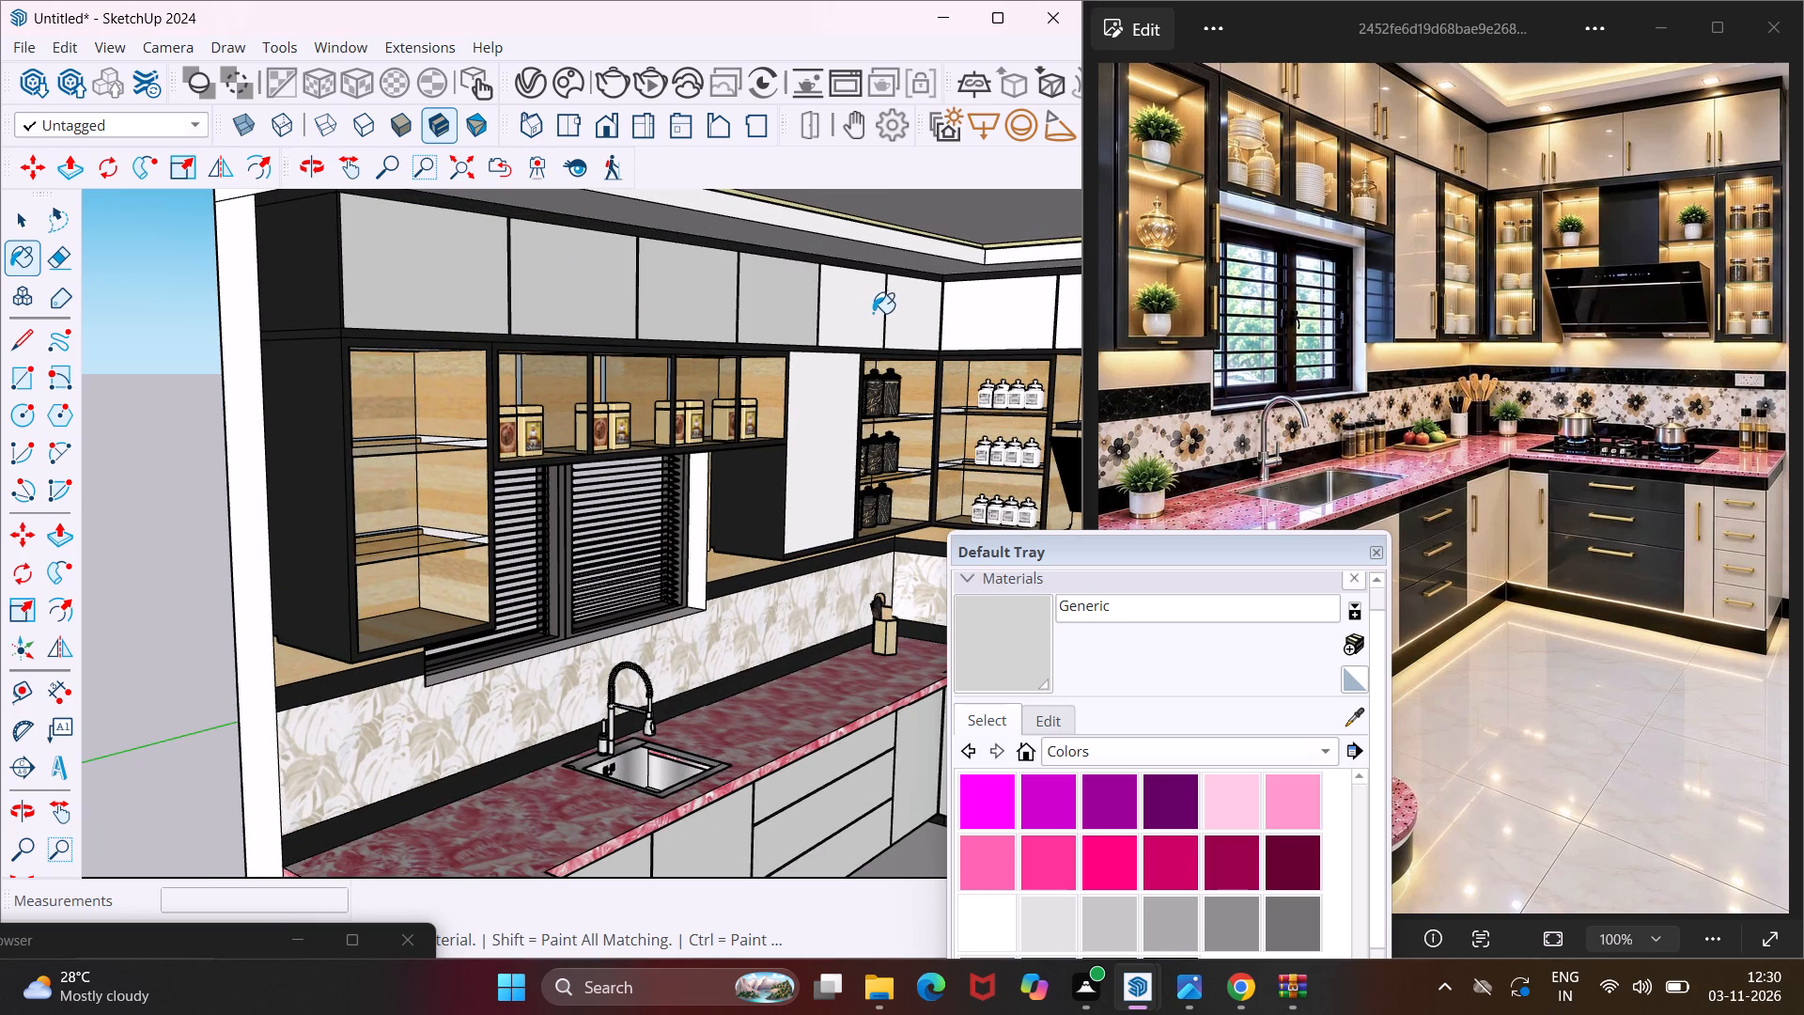
left_click(869, 310)
left_click(905, 311)
left_click(837, 418)
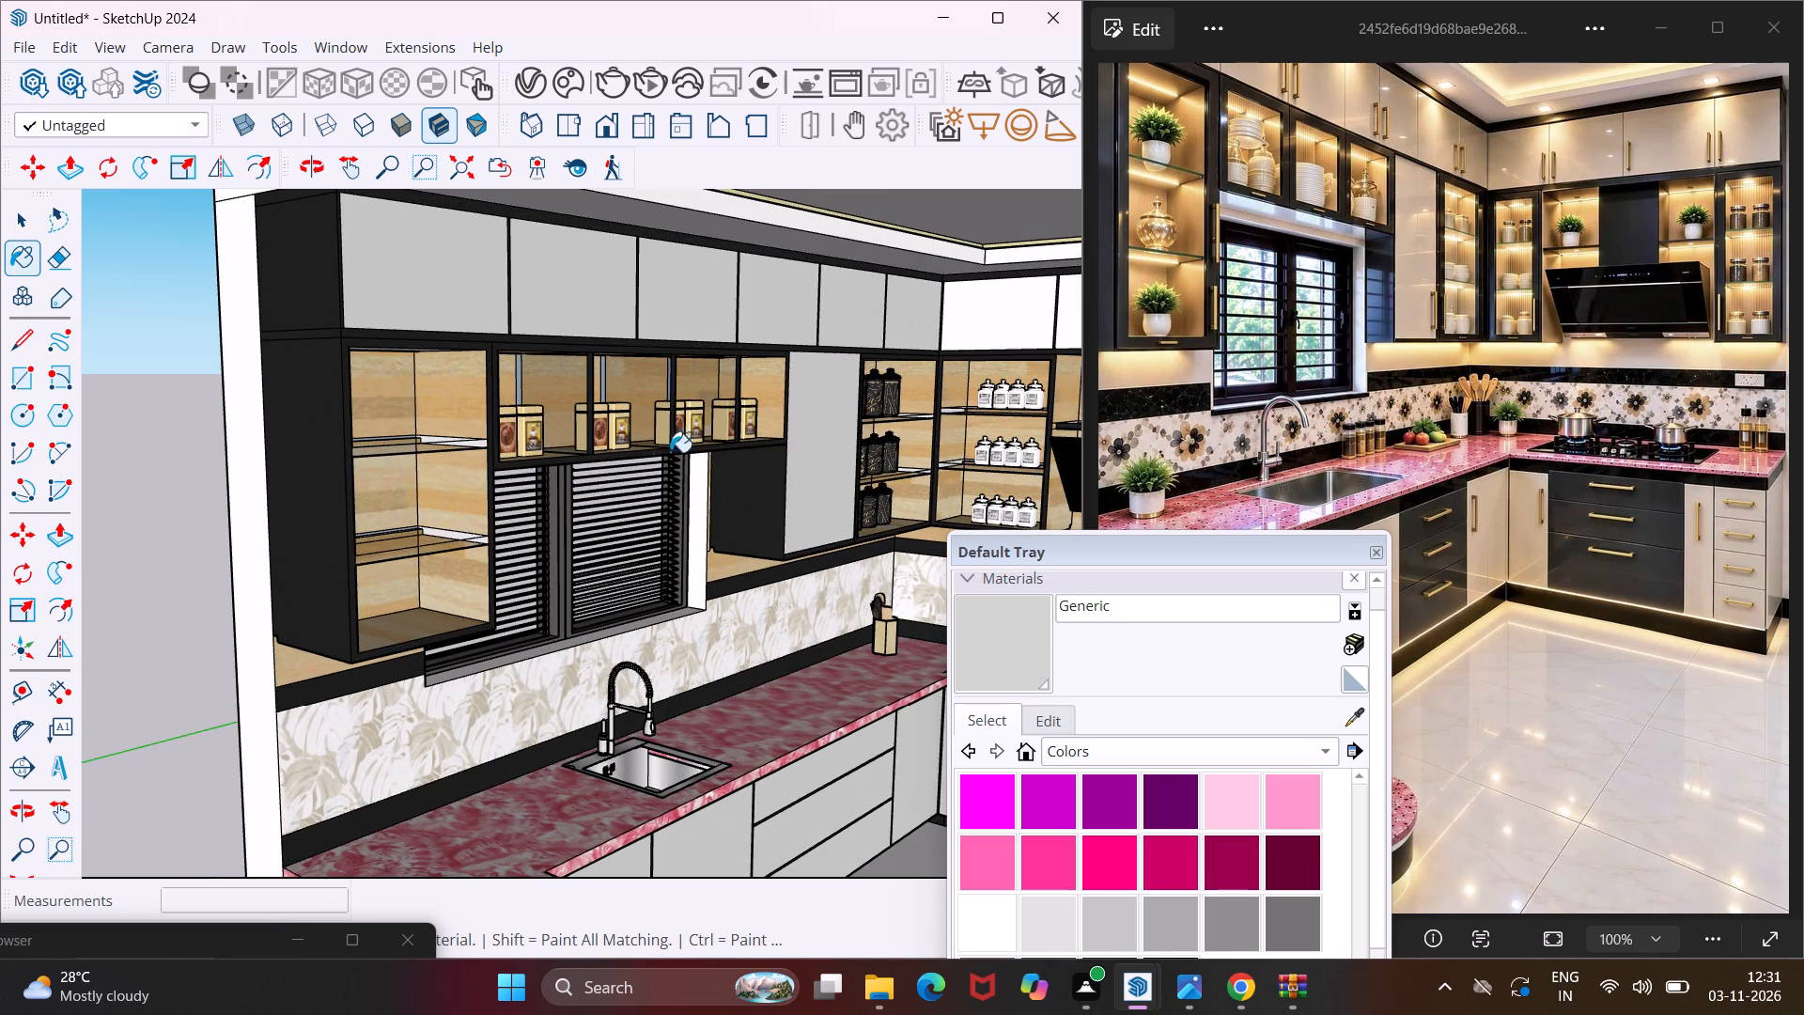
Paint the hob wall's four upper cabinet doors, their exposed end panel and the narrow strip above it with Generic.
scroll(309, 470, "down", 4)
scroll(990, 319, "up", 6)
left_click(841, 354)
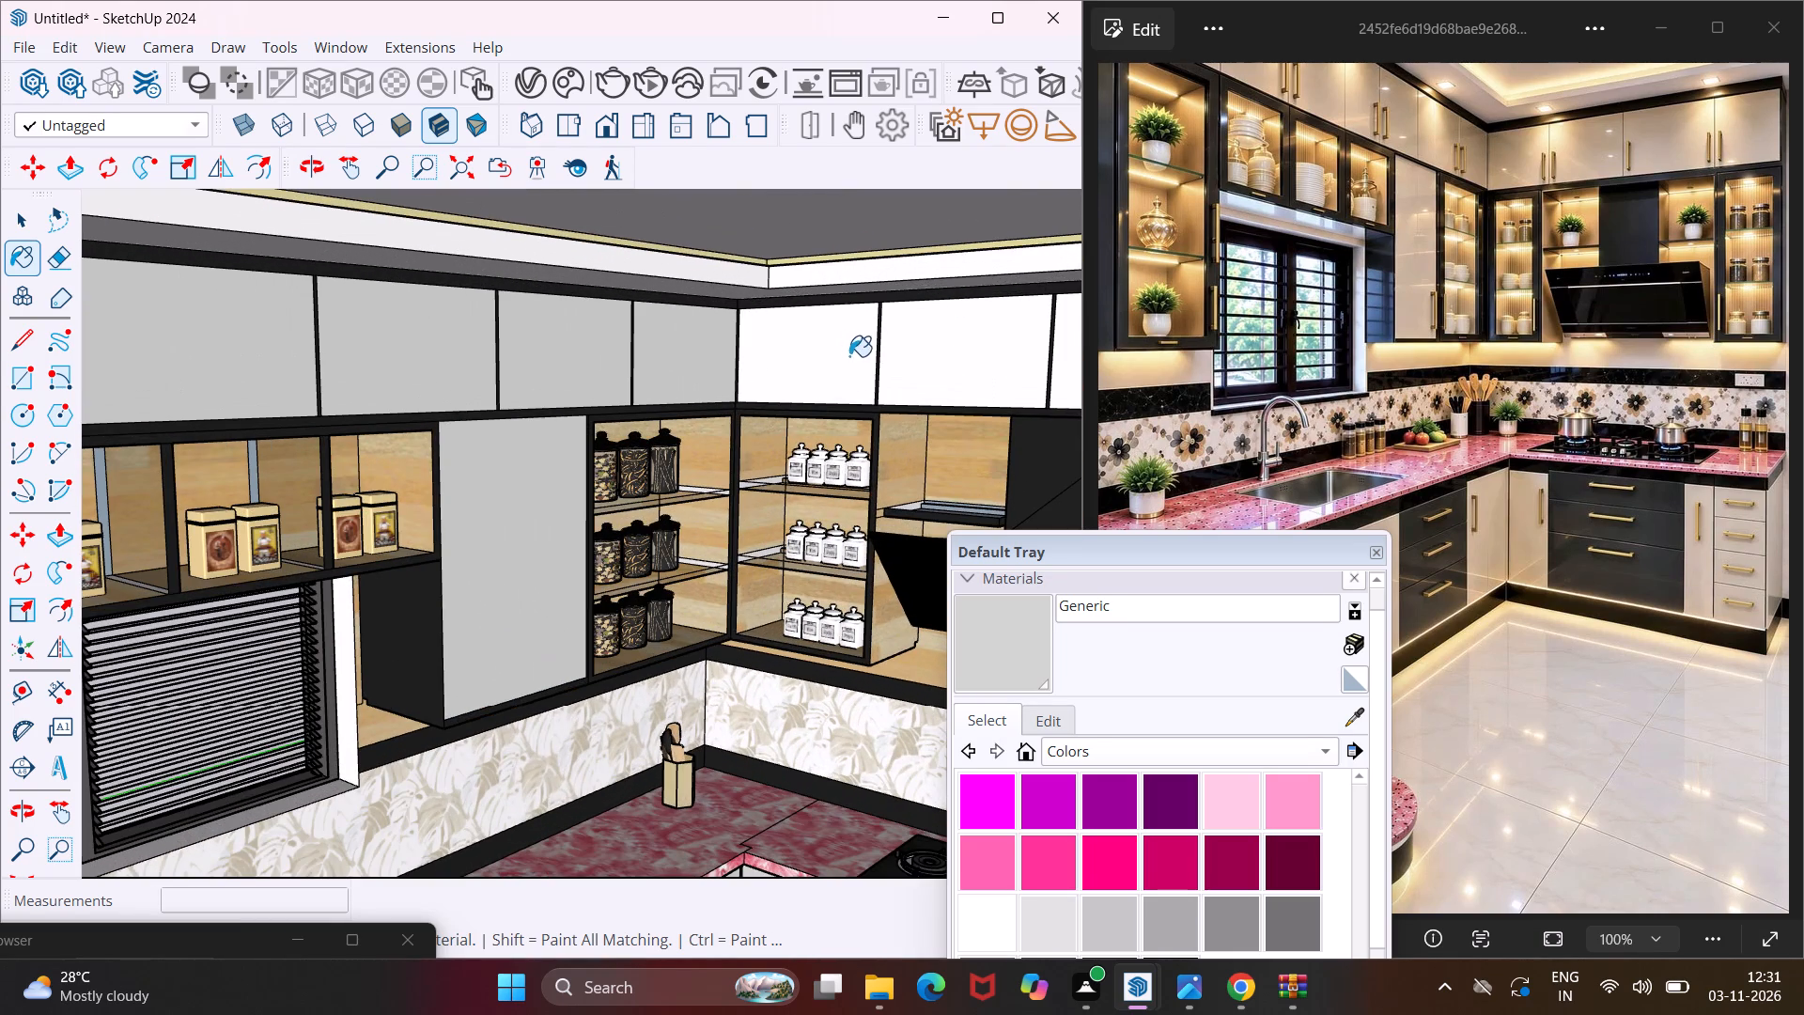
left_click(936, 345)
scroll(230, 525, "down", 8)
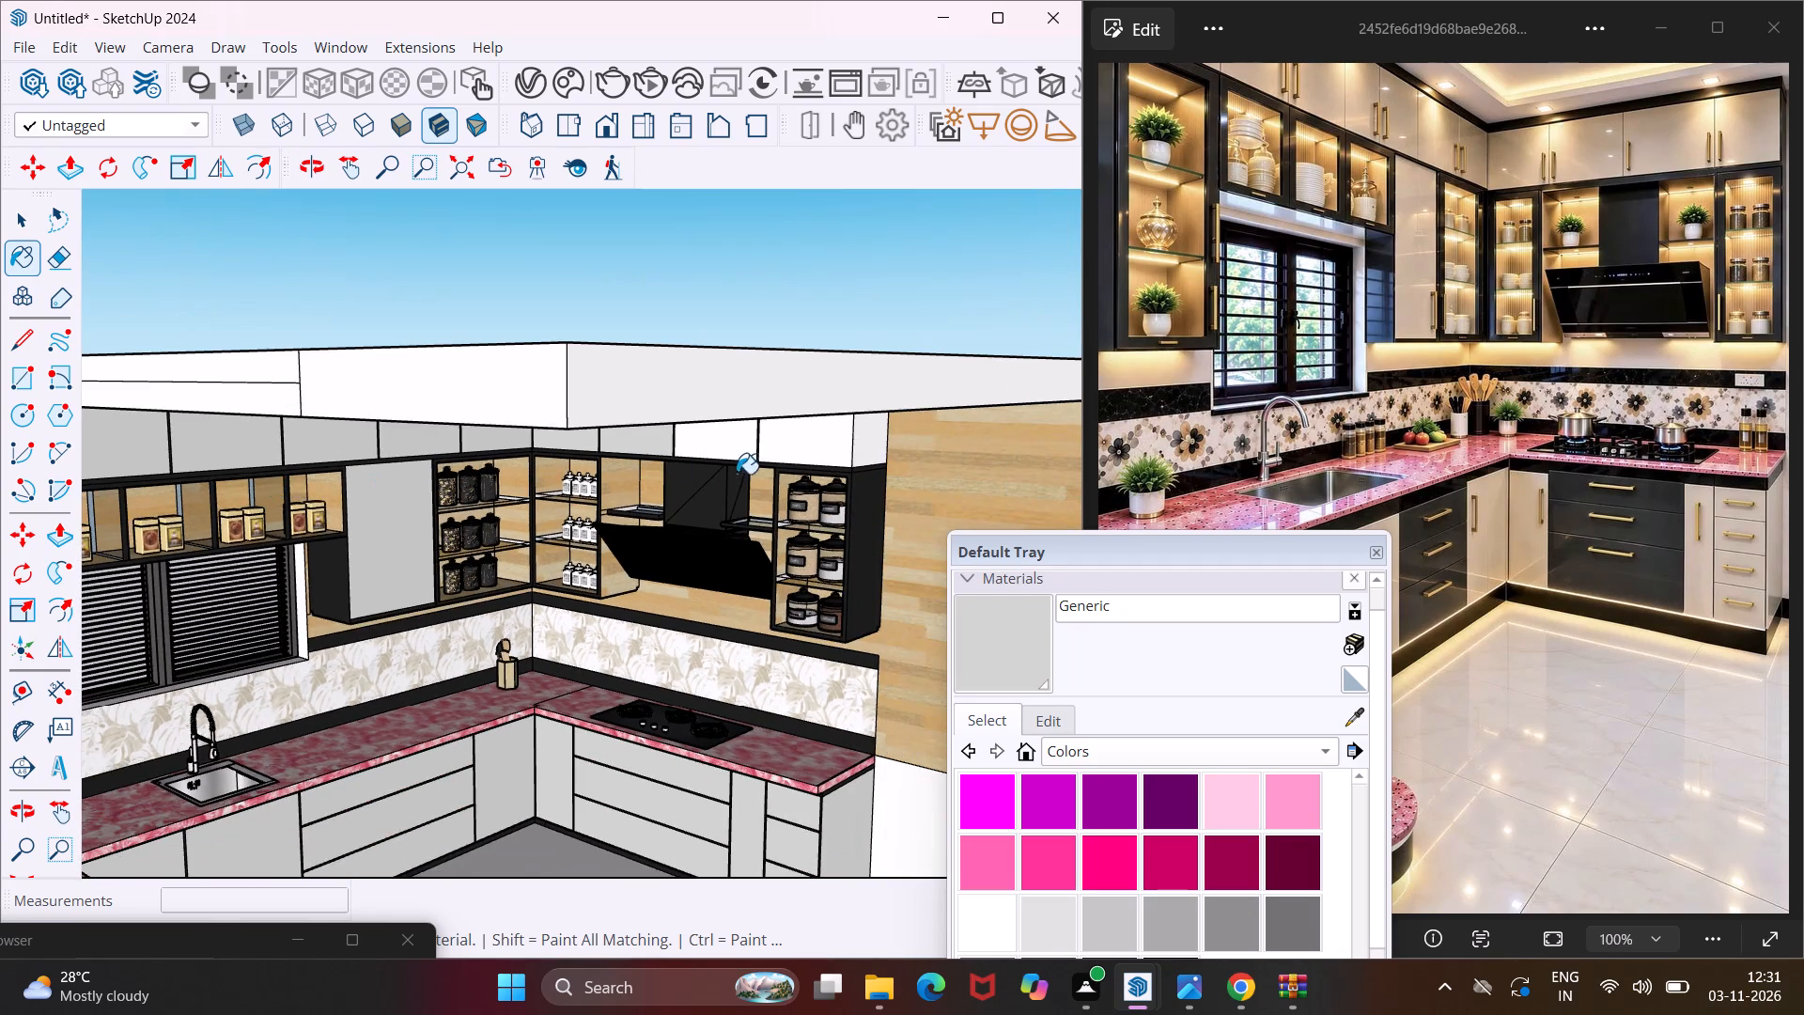
scroll(802, 453, "up", 7)
left_click(834, 441)
left_click(934, 418)
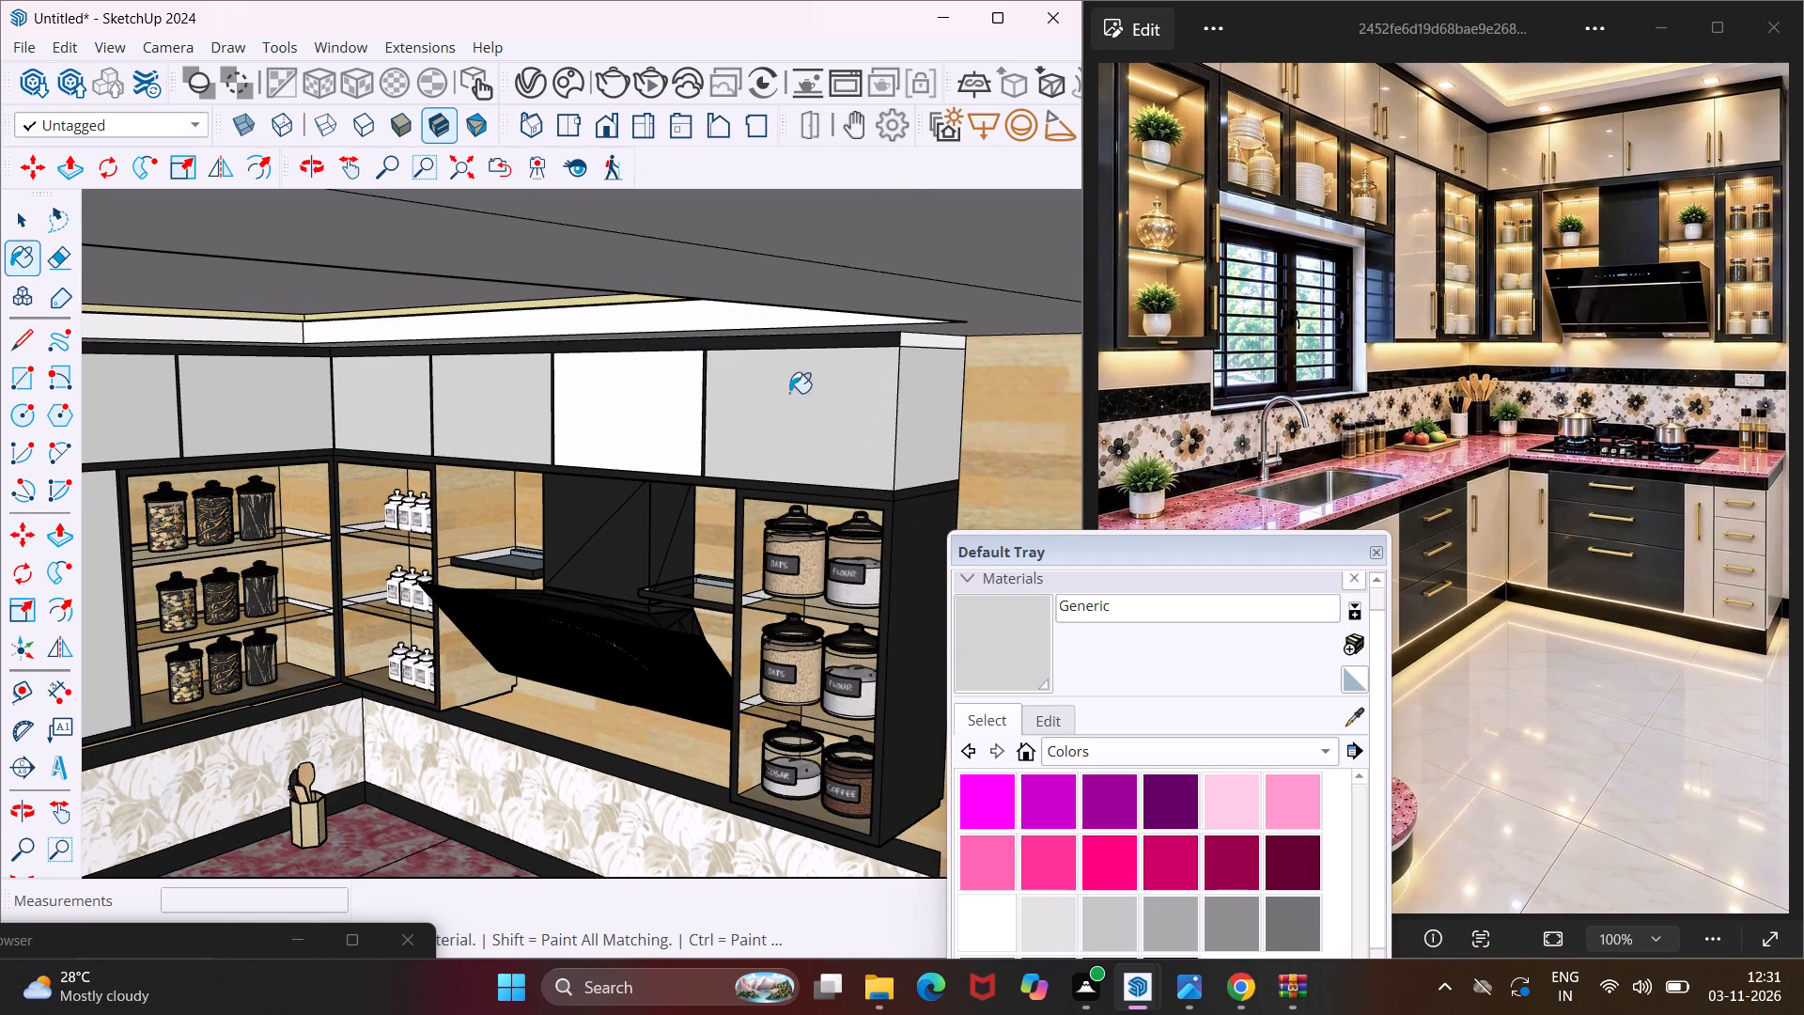
left_click(677, 413)
scroll(916, 387, "up", 2)
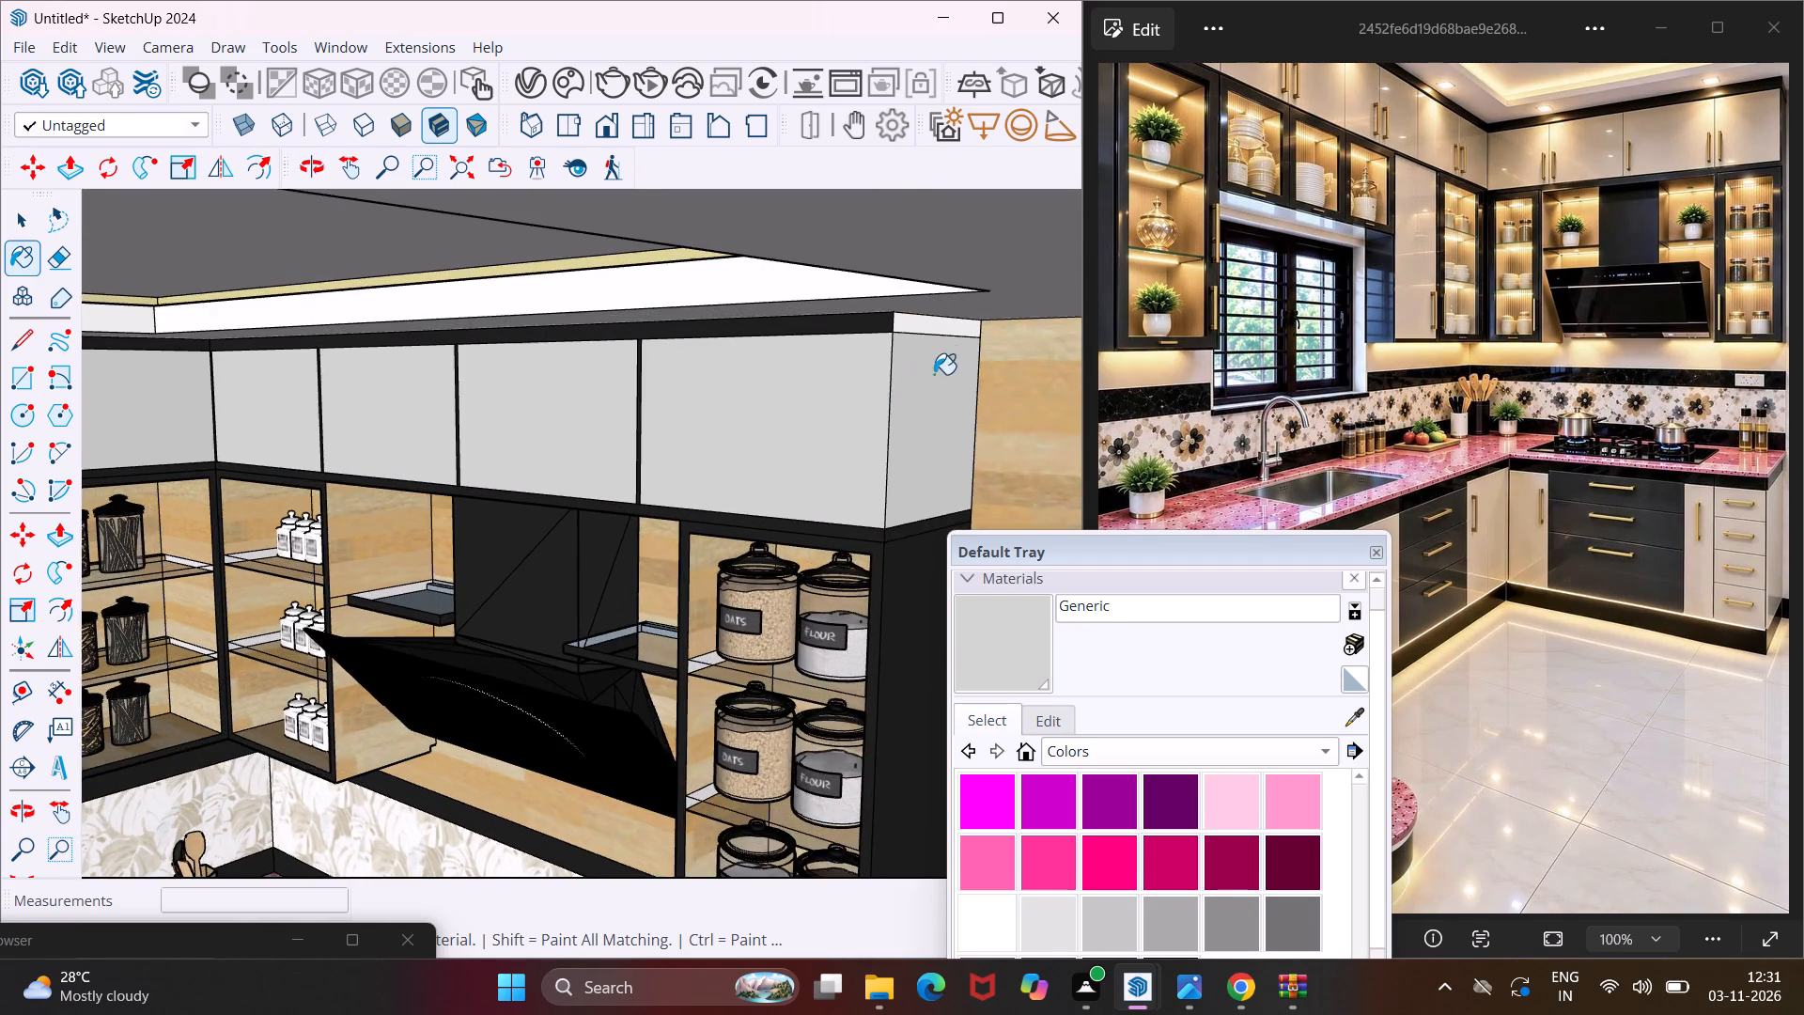
scroll(934, 374, "up", 4)
left_click(932, 321)
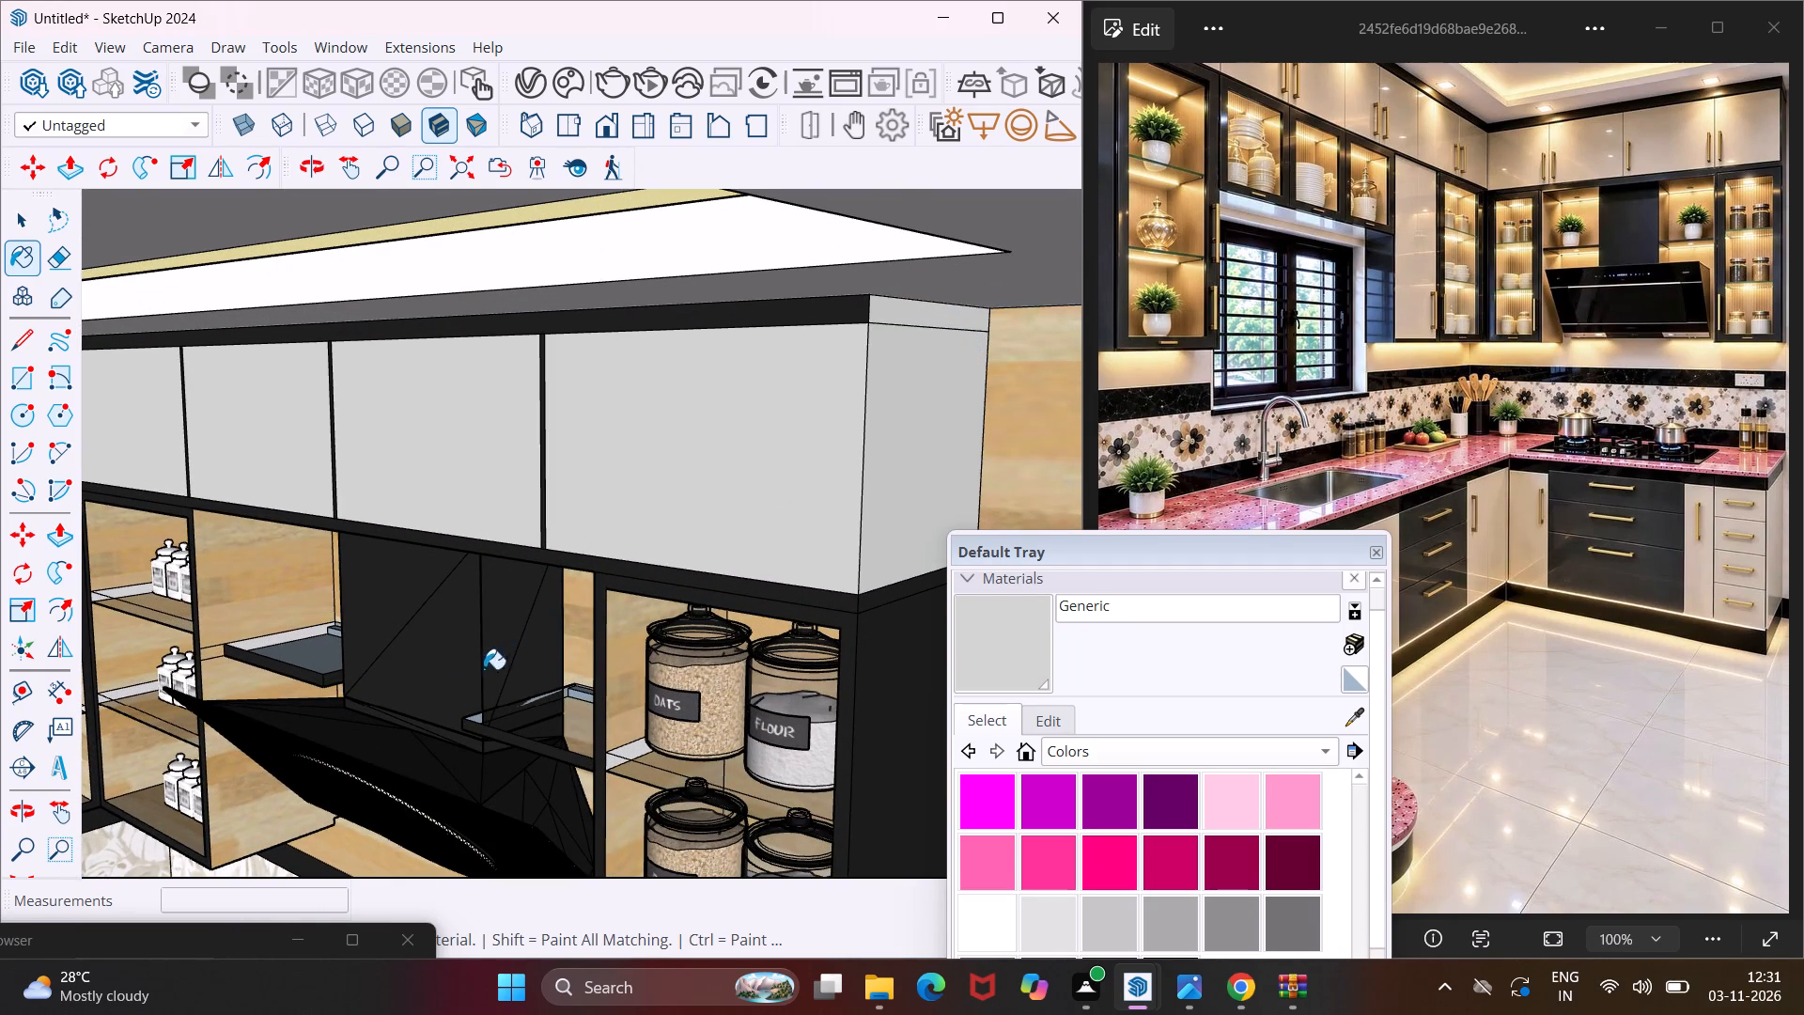
Paint the lower side panel of the open jar cabinet, facing the cooker hood, with Generic.
scroll(236, 609, "up", 3)
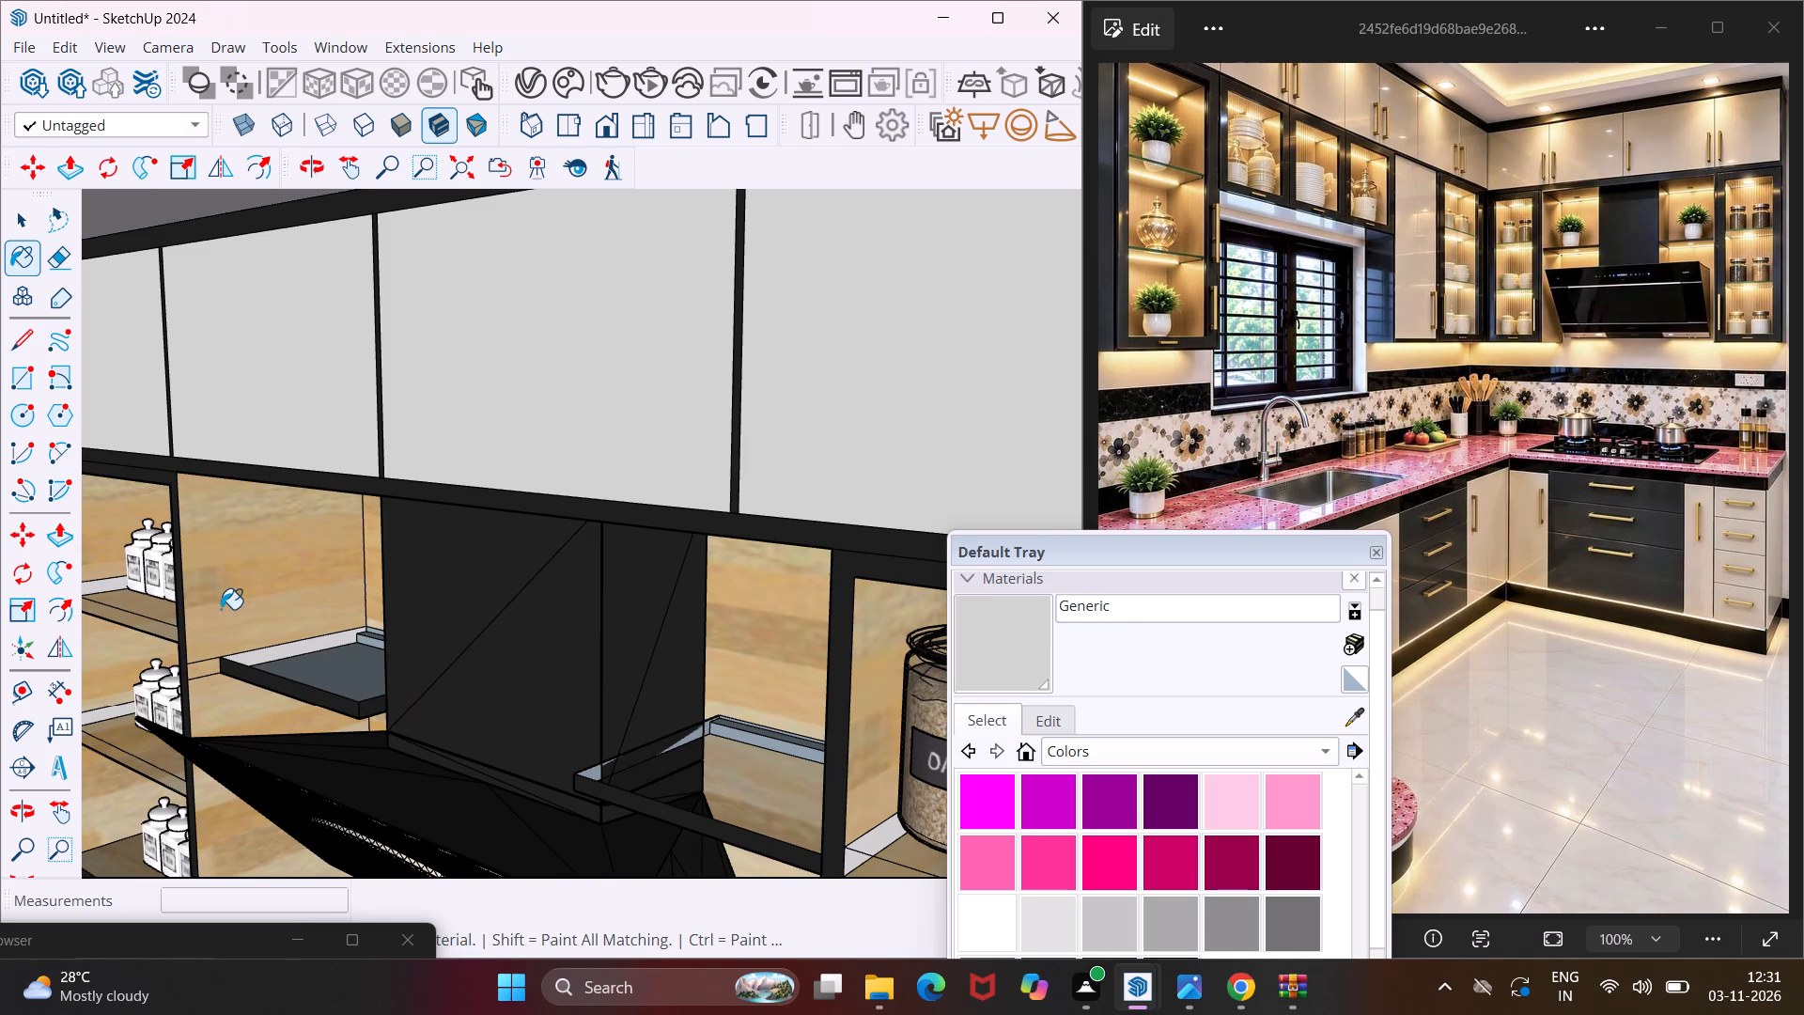
scroll(225, 699, "up", 3)
left_click(225, 699)
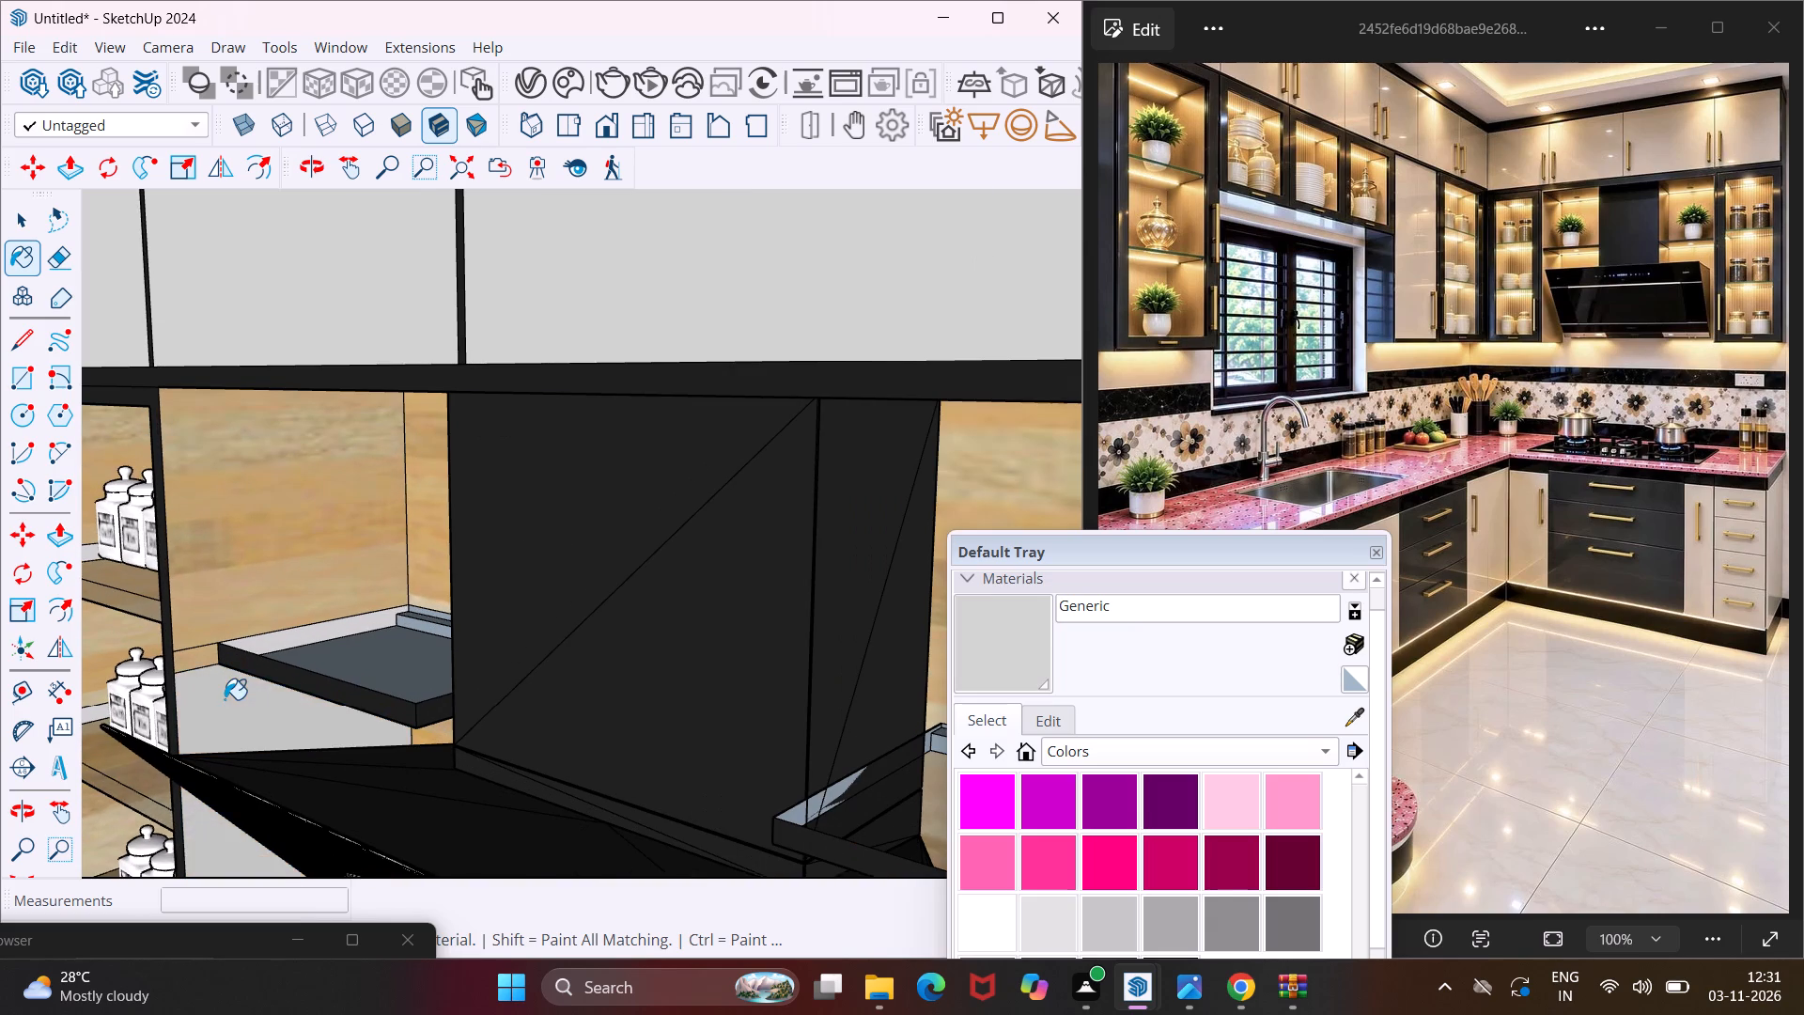
Paint the white plinth end face beneath the lowest stepped shelf with Color M08.
middle_click_drag(225, 699, 397, 525)
scroll(397, 525, "down", 5)
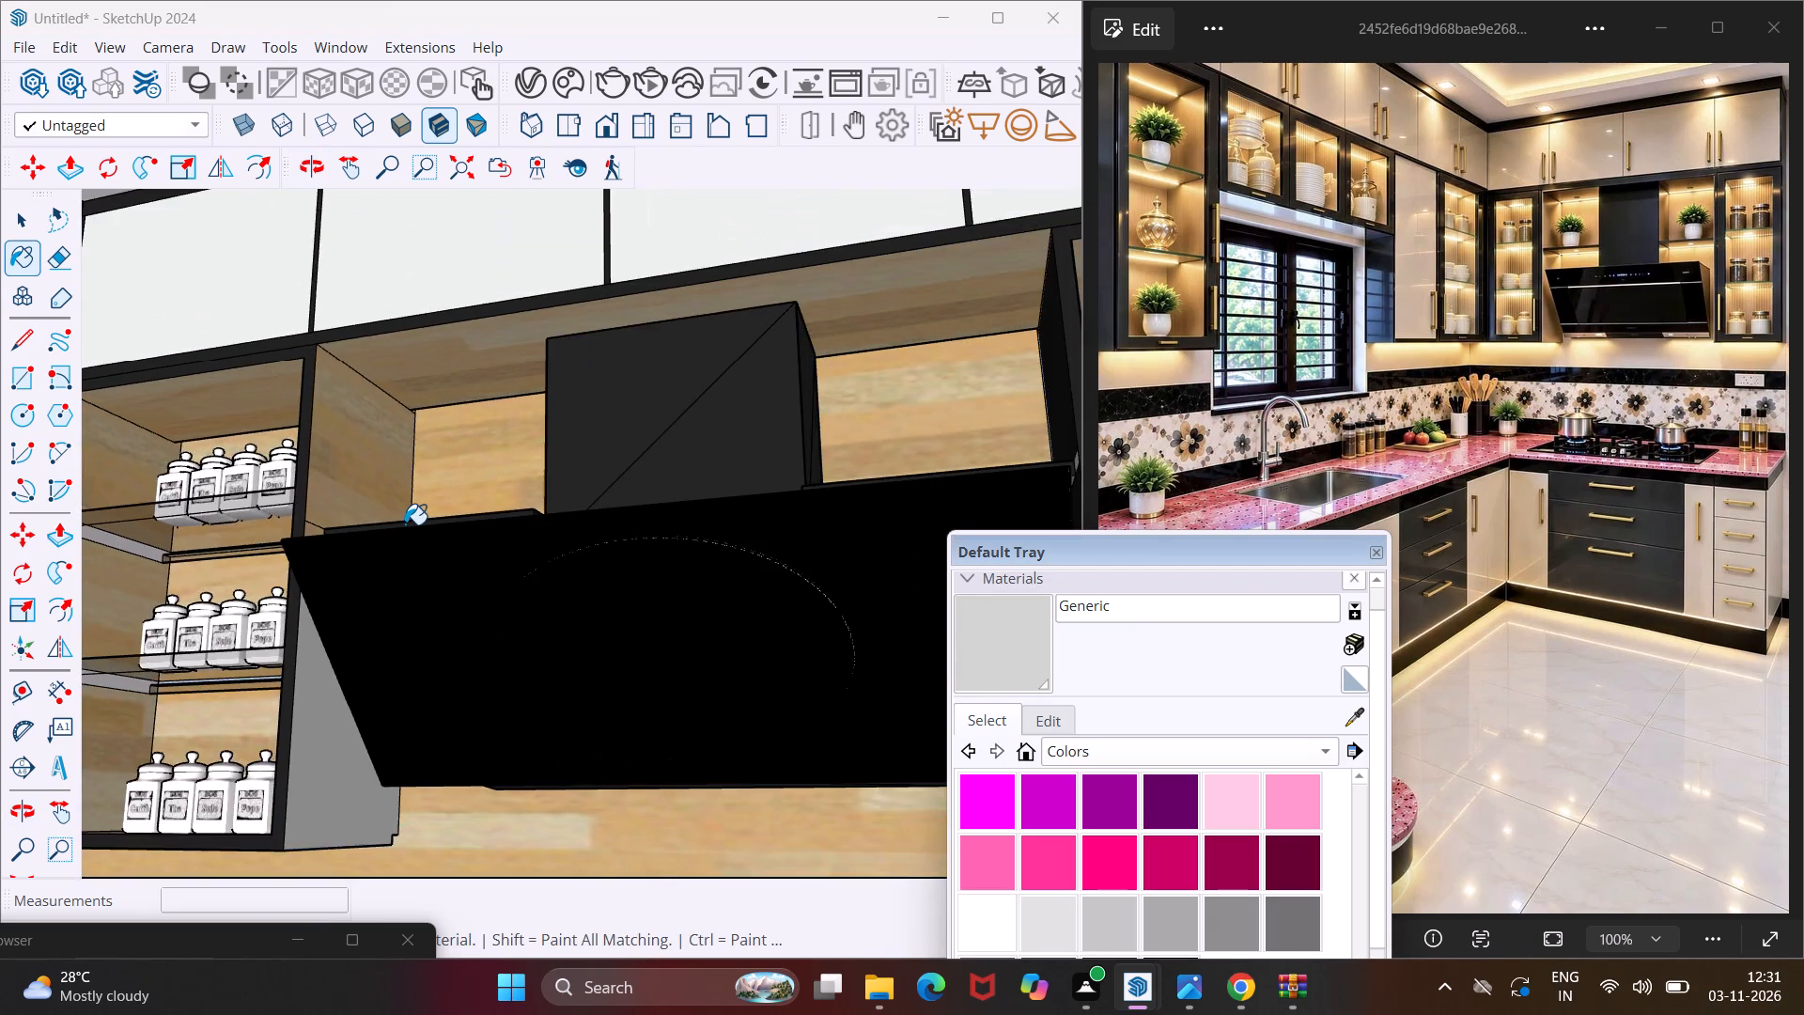
scroll(405, 524, "down", 16)
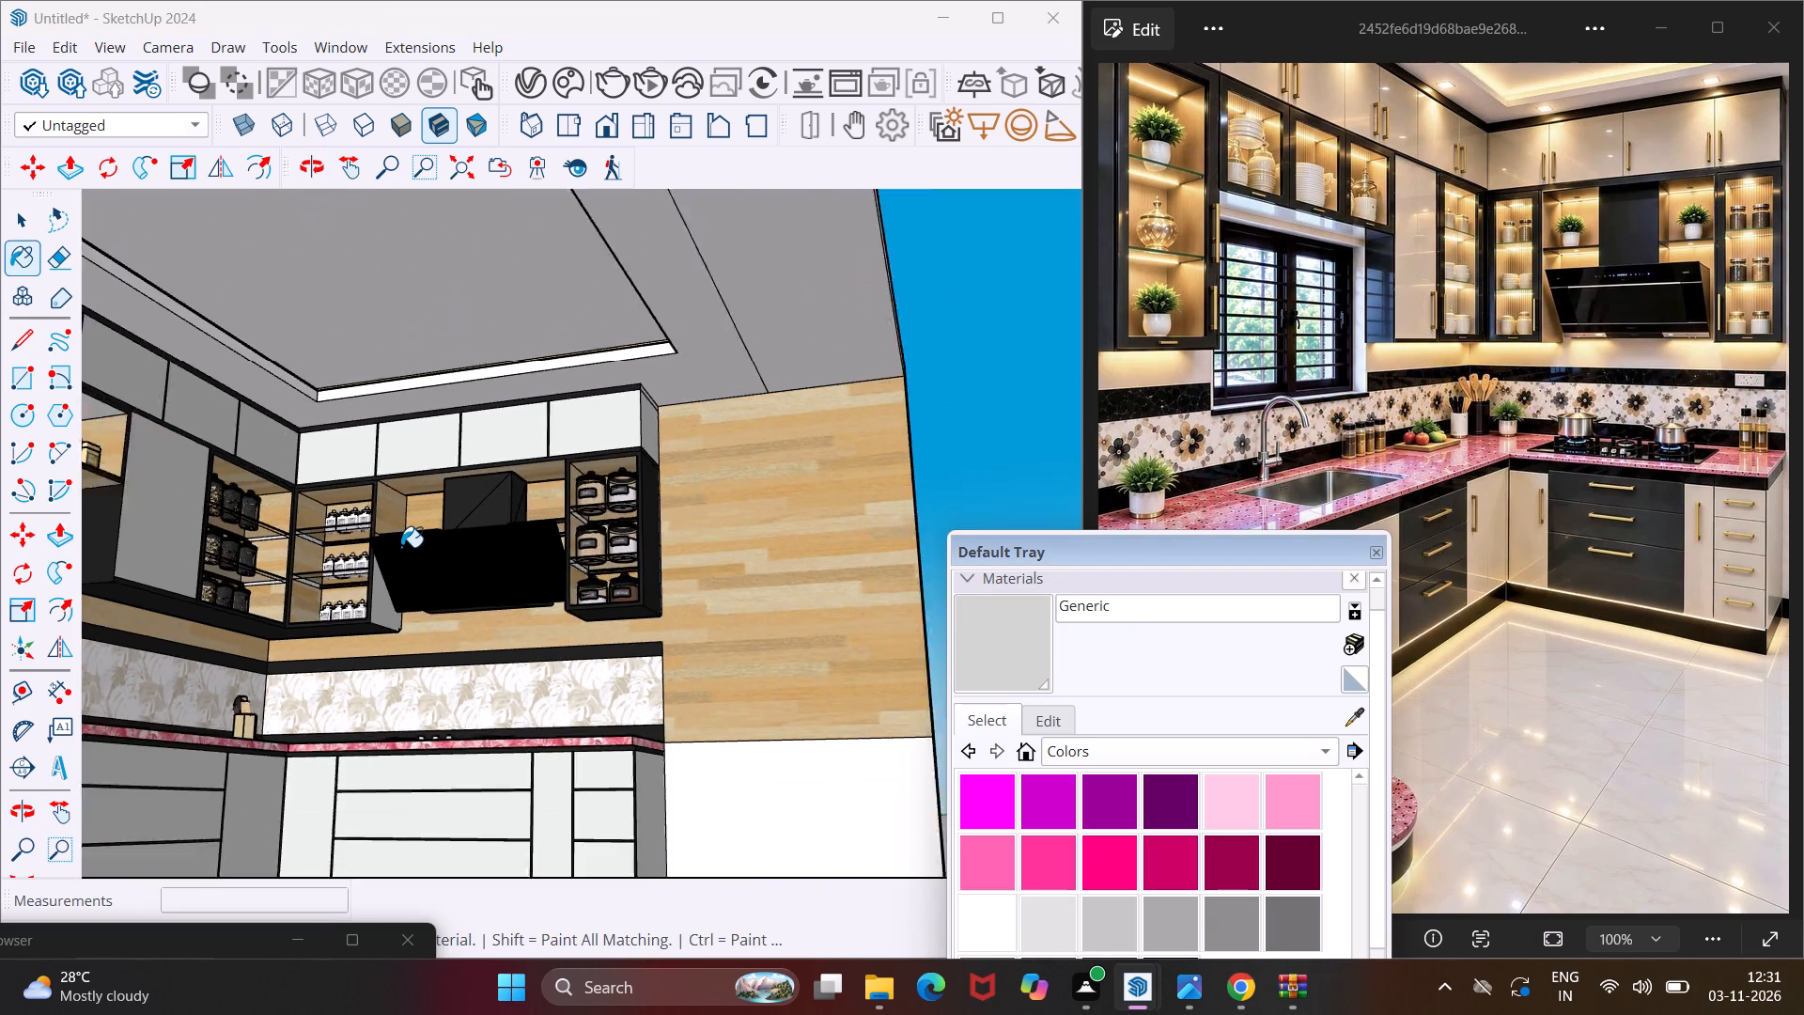
scroll(401, 547, "down", 2)
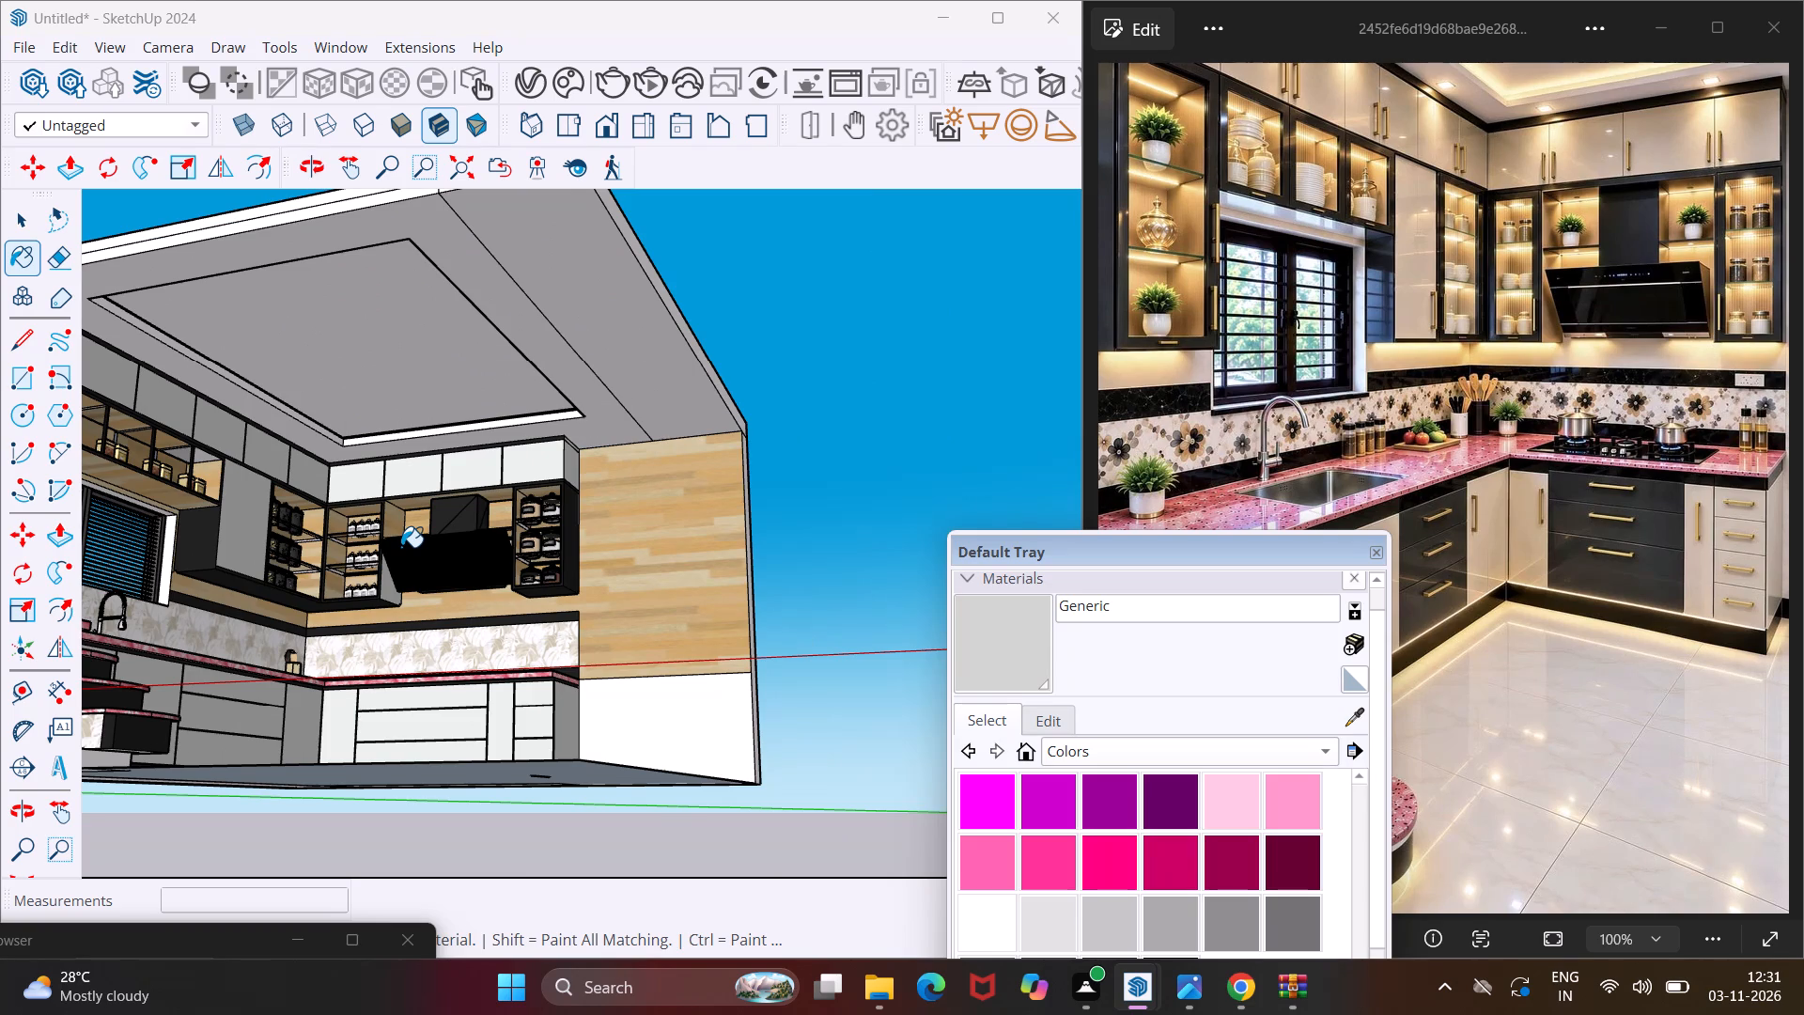
middle_click_drag(401, 547, 397, 667)
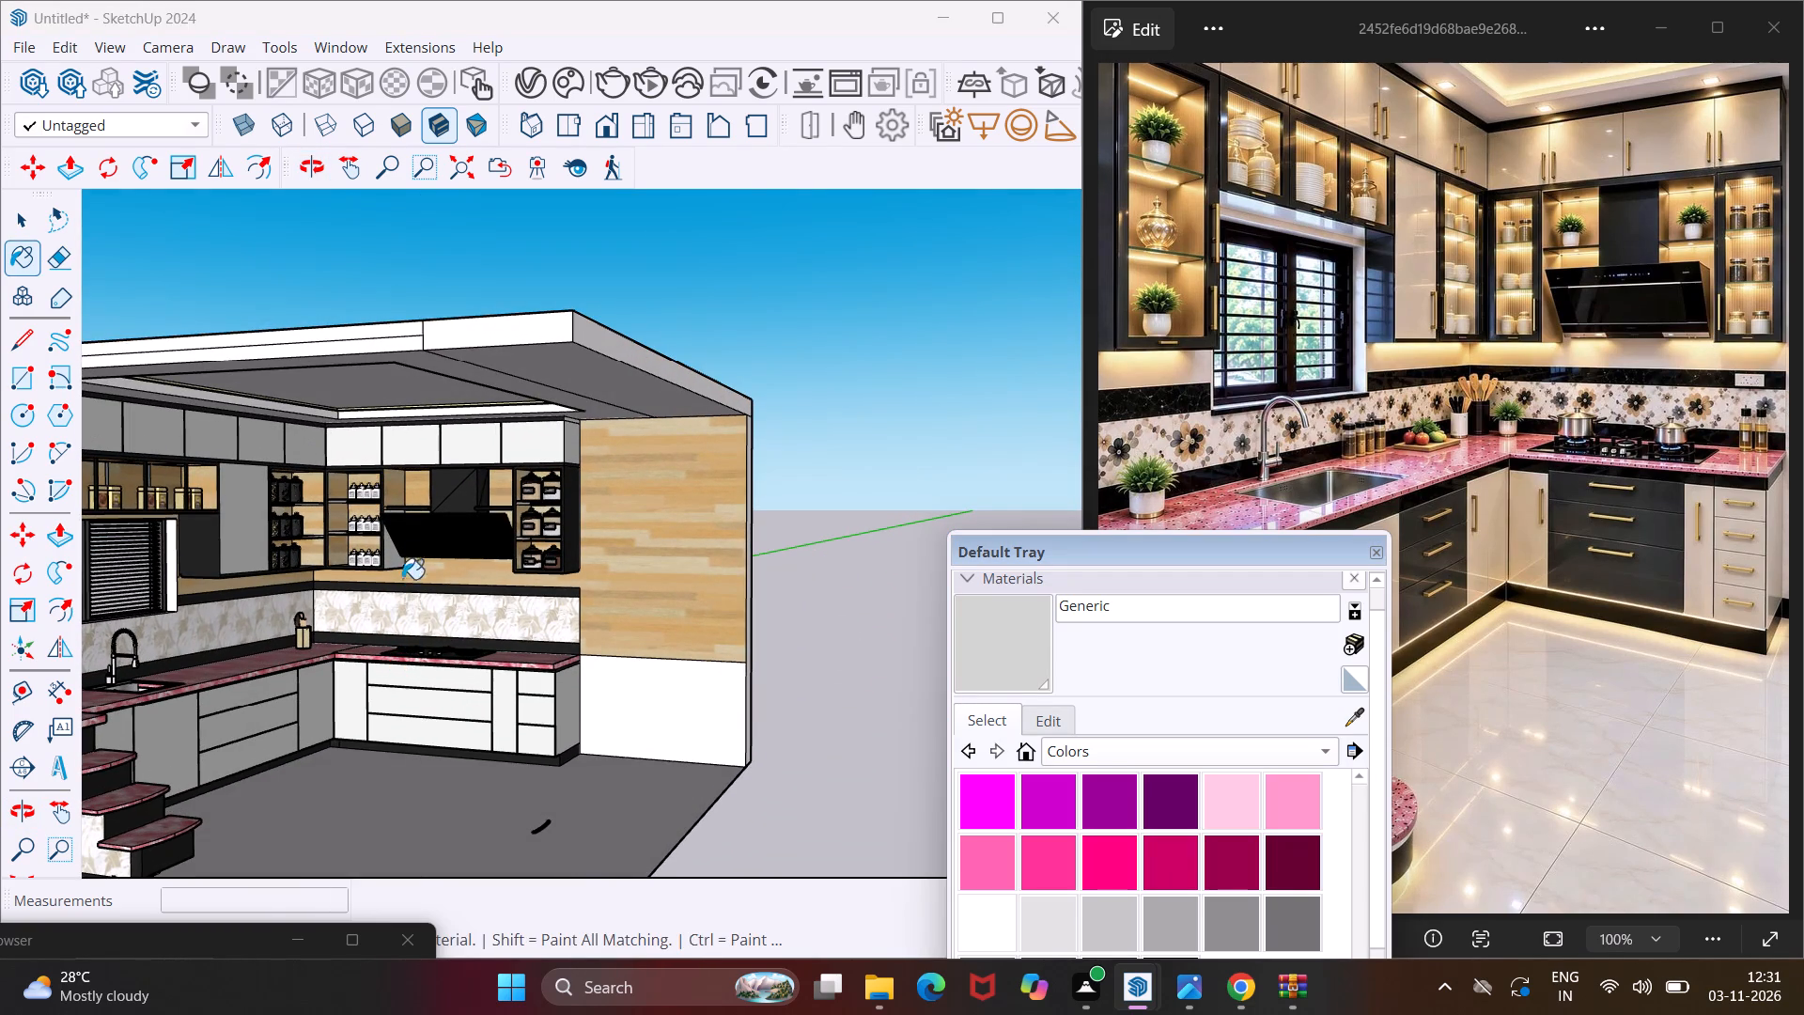
scroll(405, 567, "down", 5)
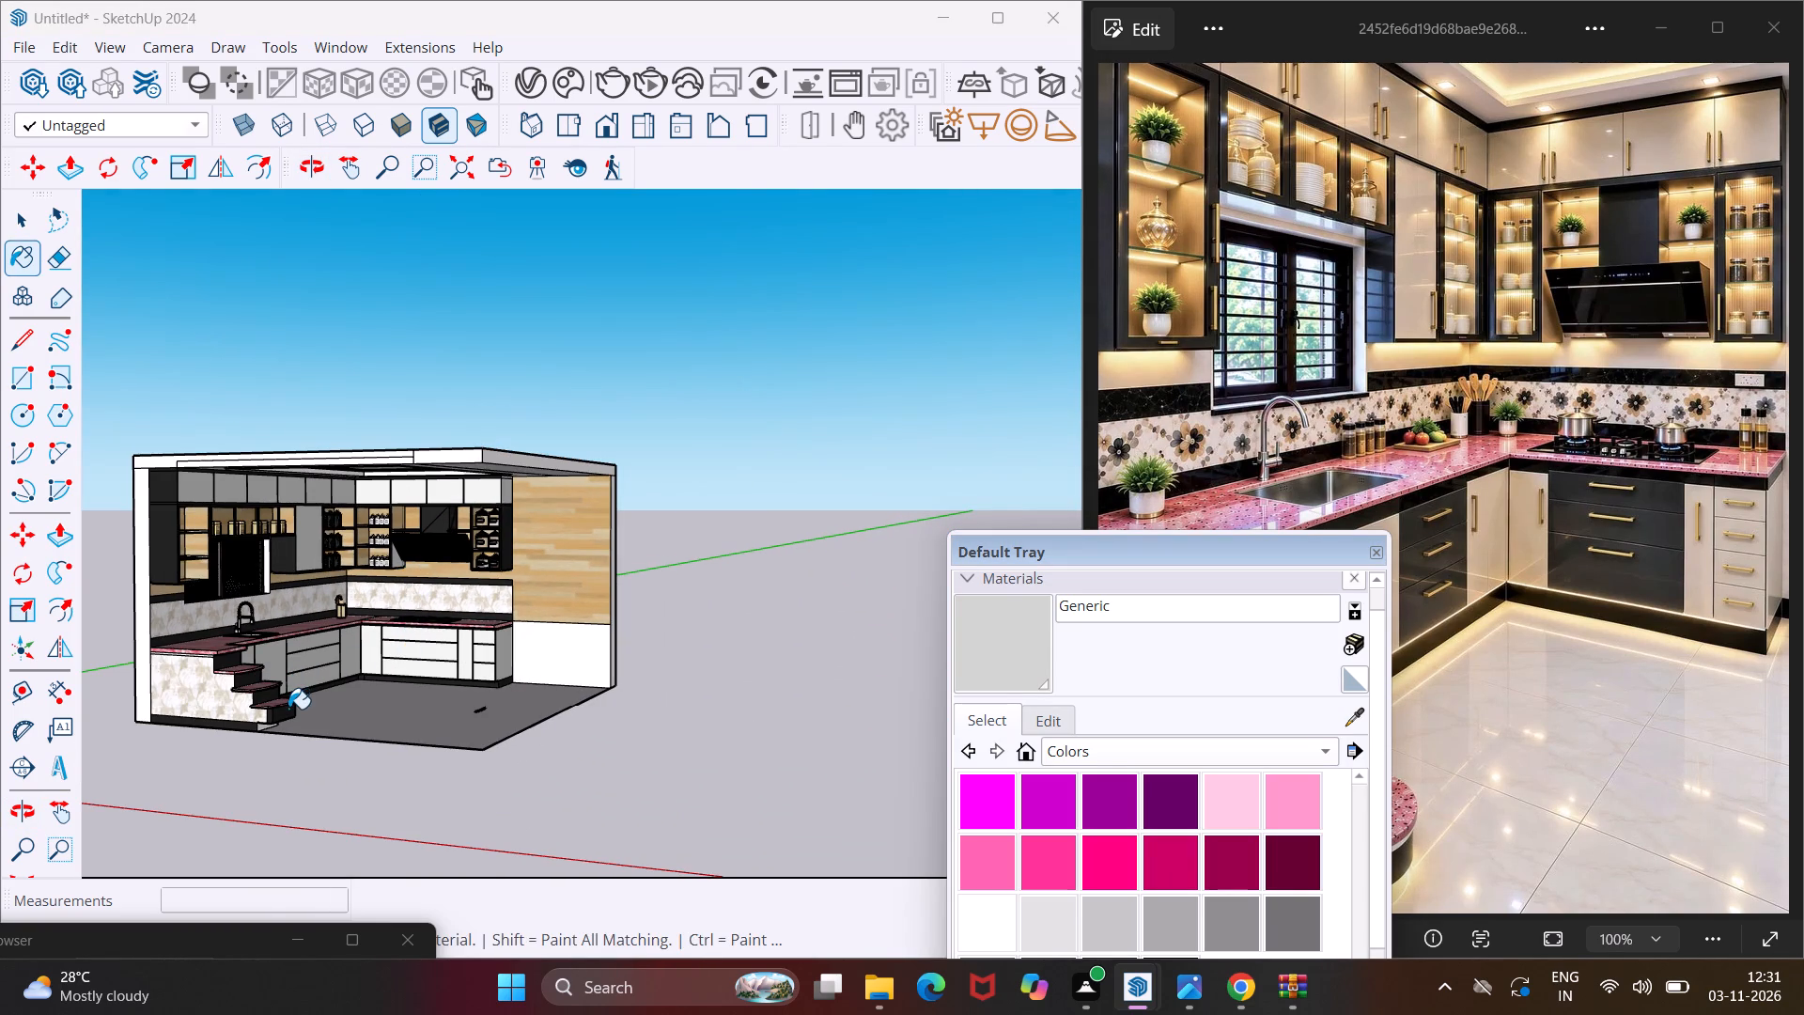
scroll(1204, 796, "down", 3)
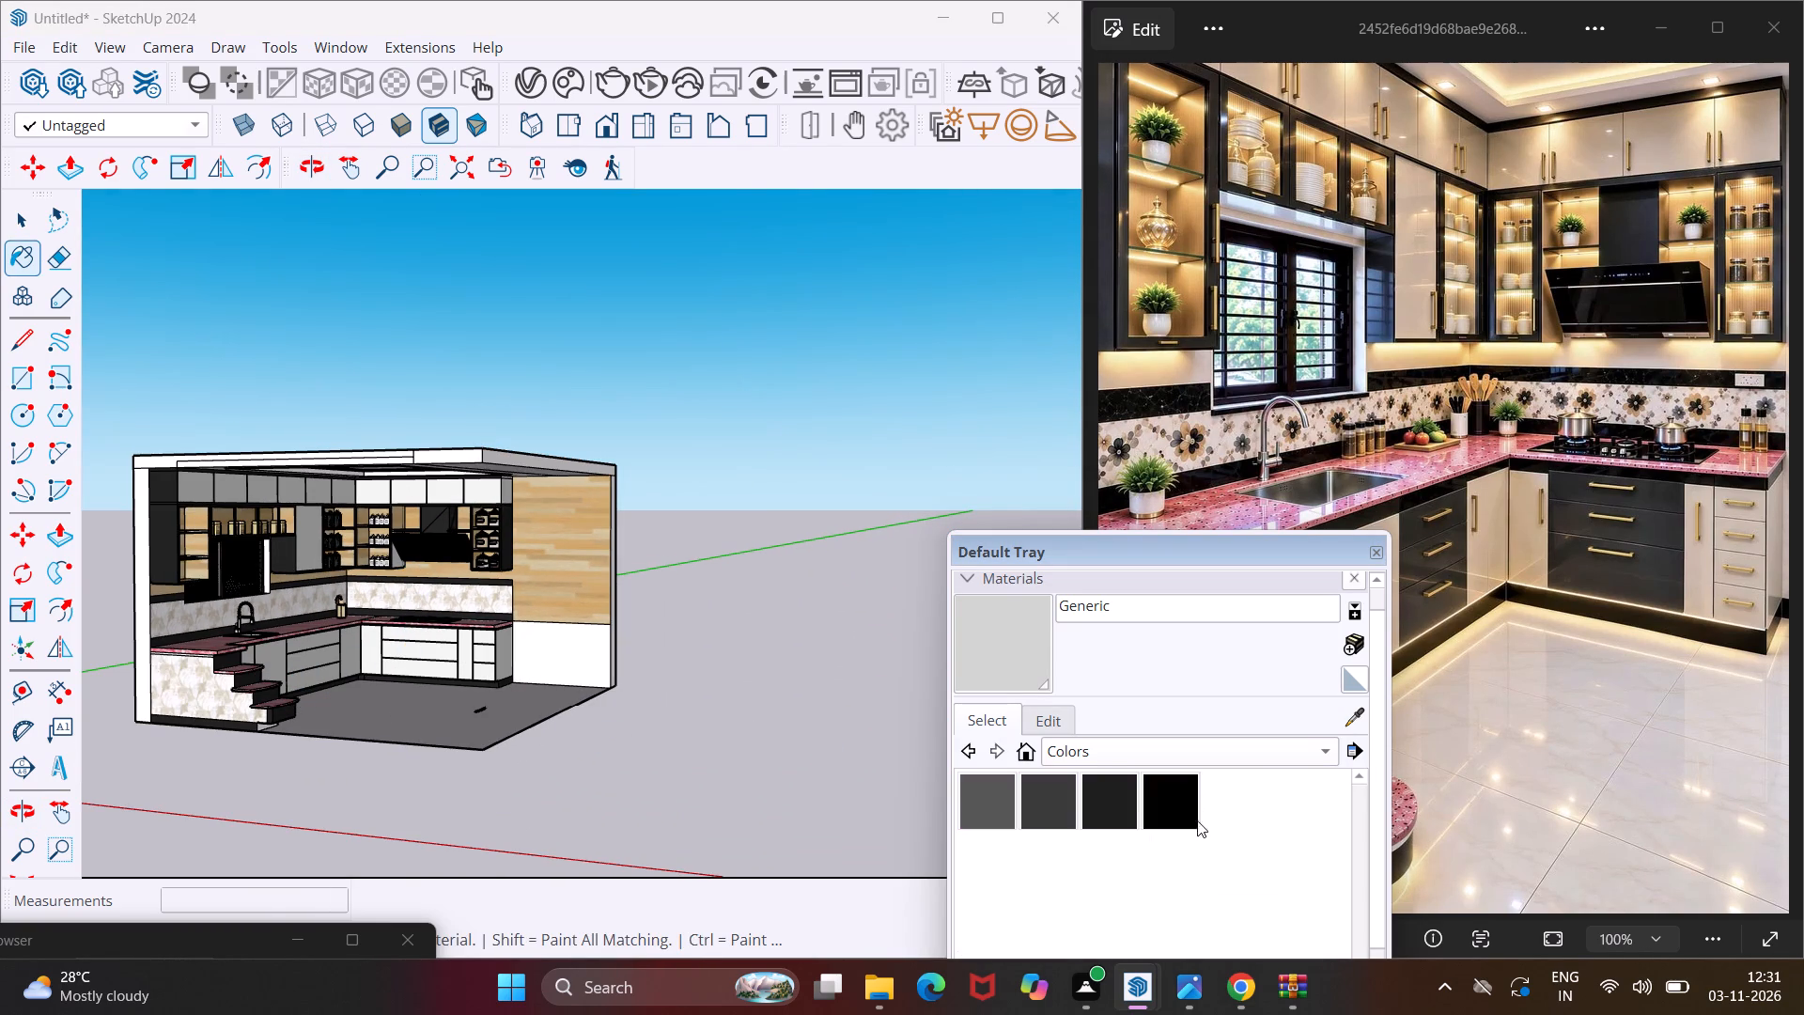
left_click(1121, 809)
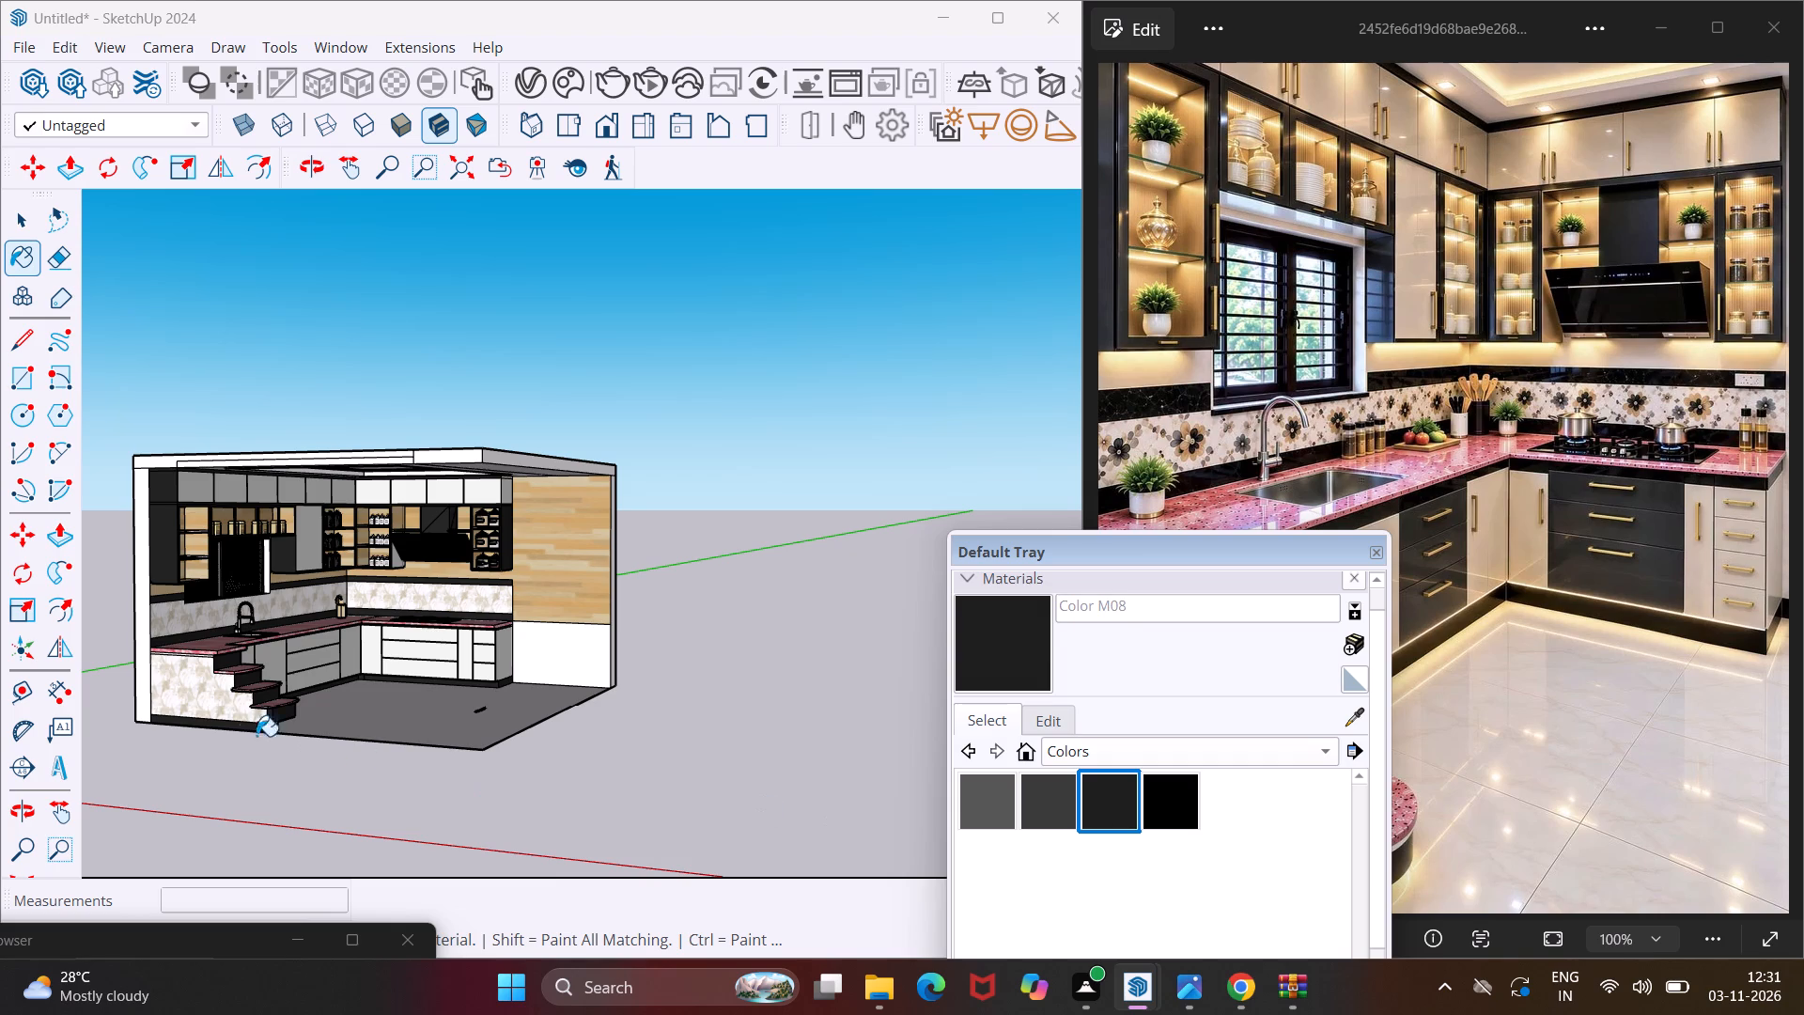
scroll(228, 713, "up", 18)
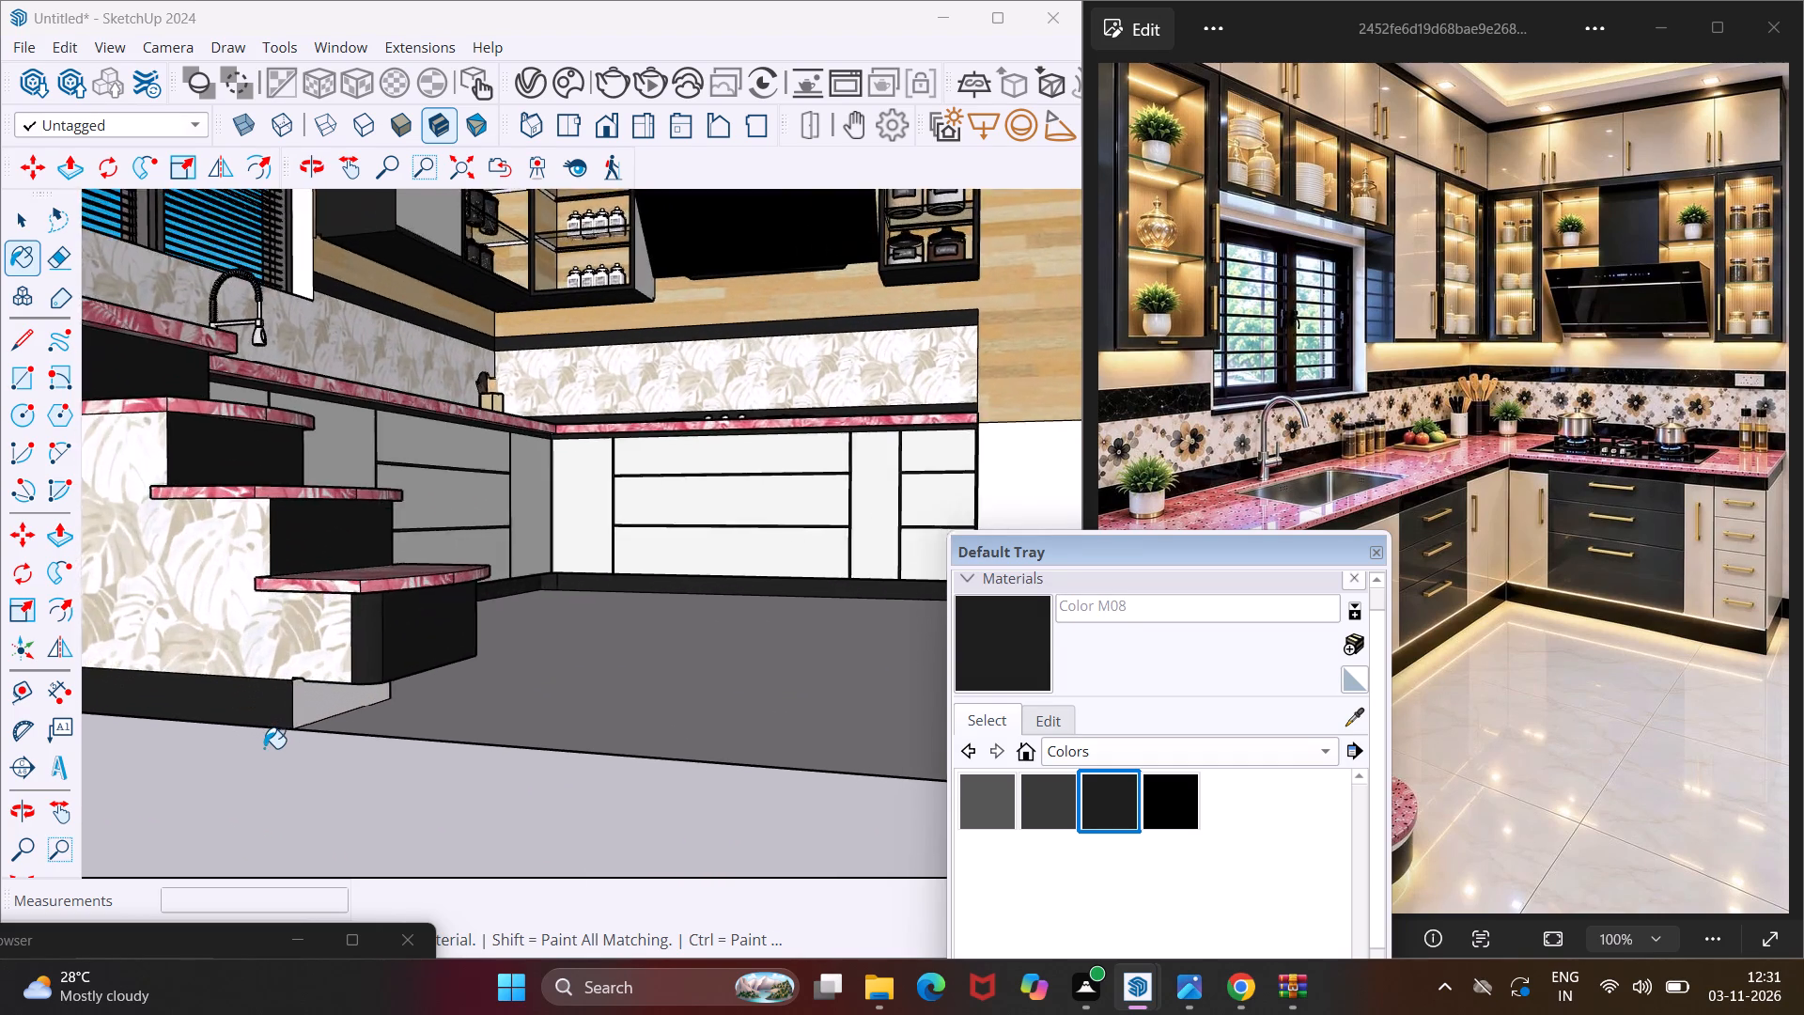
scroll(264, 748, "up", 4)
left_click(321, 685)
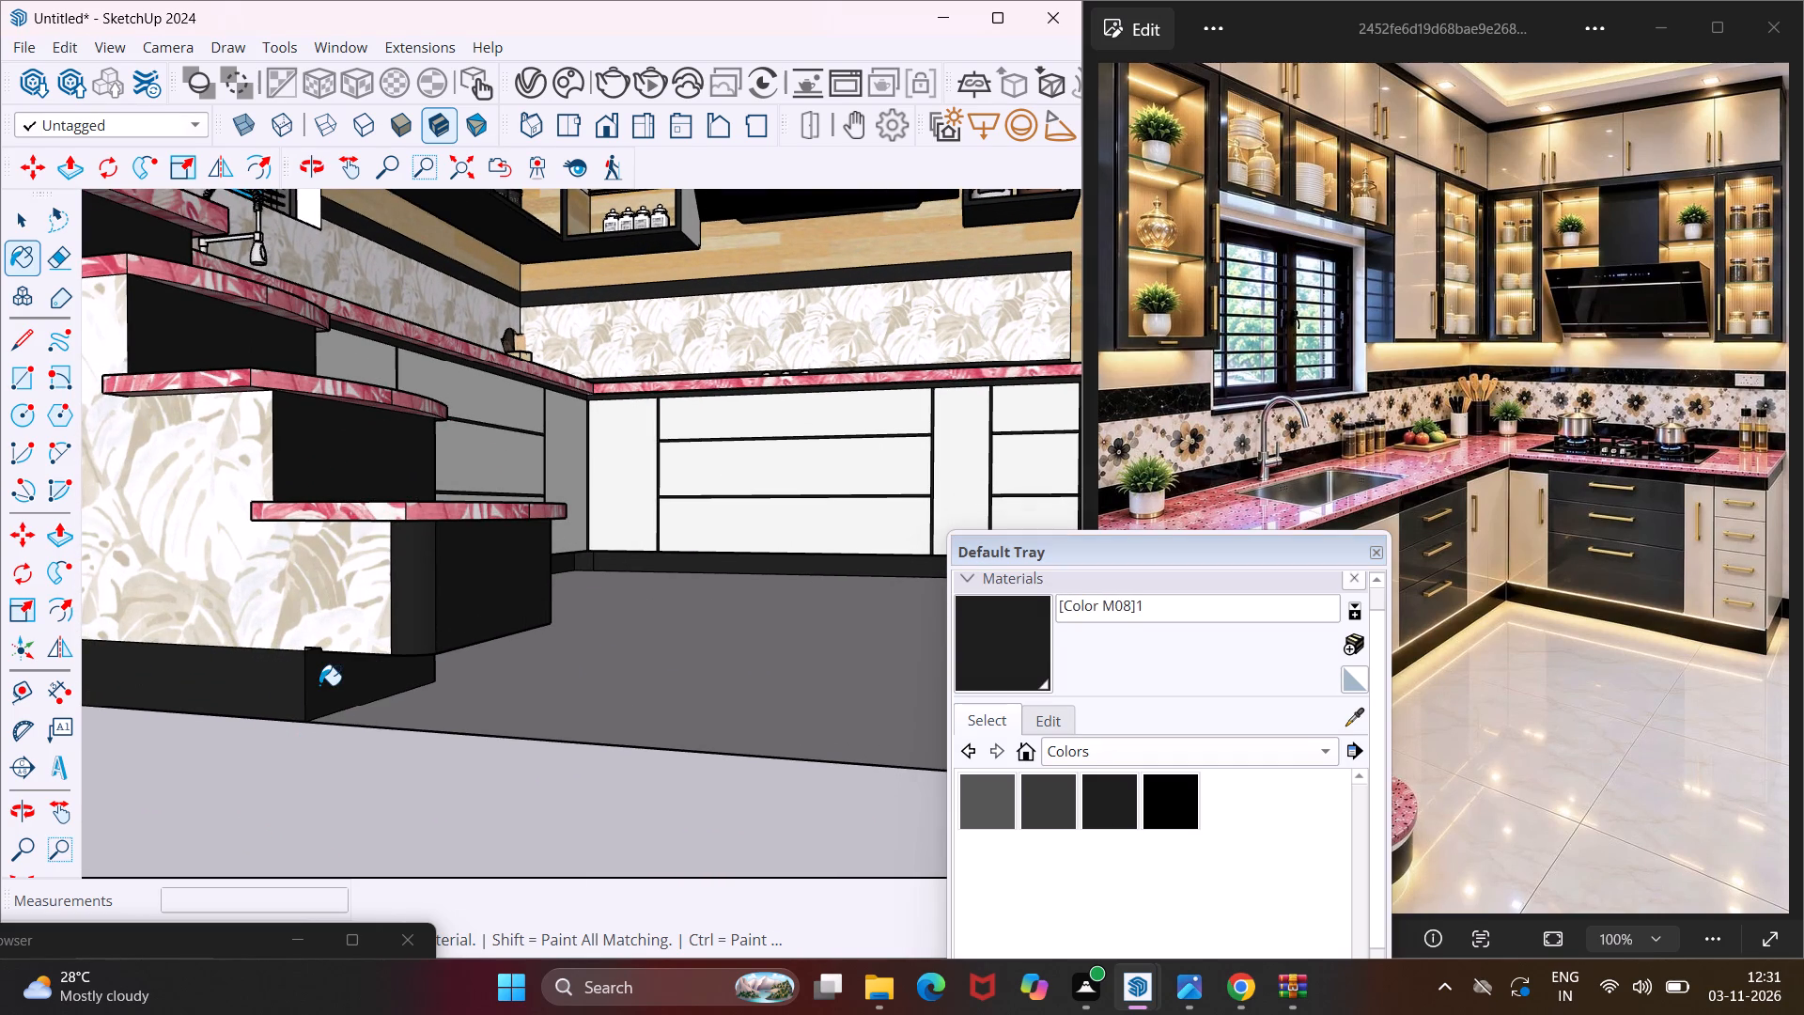
middle_click_drag(166, 783, 151, 859)
scroll(379, 603, "down", 9)
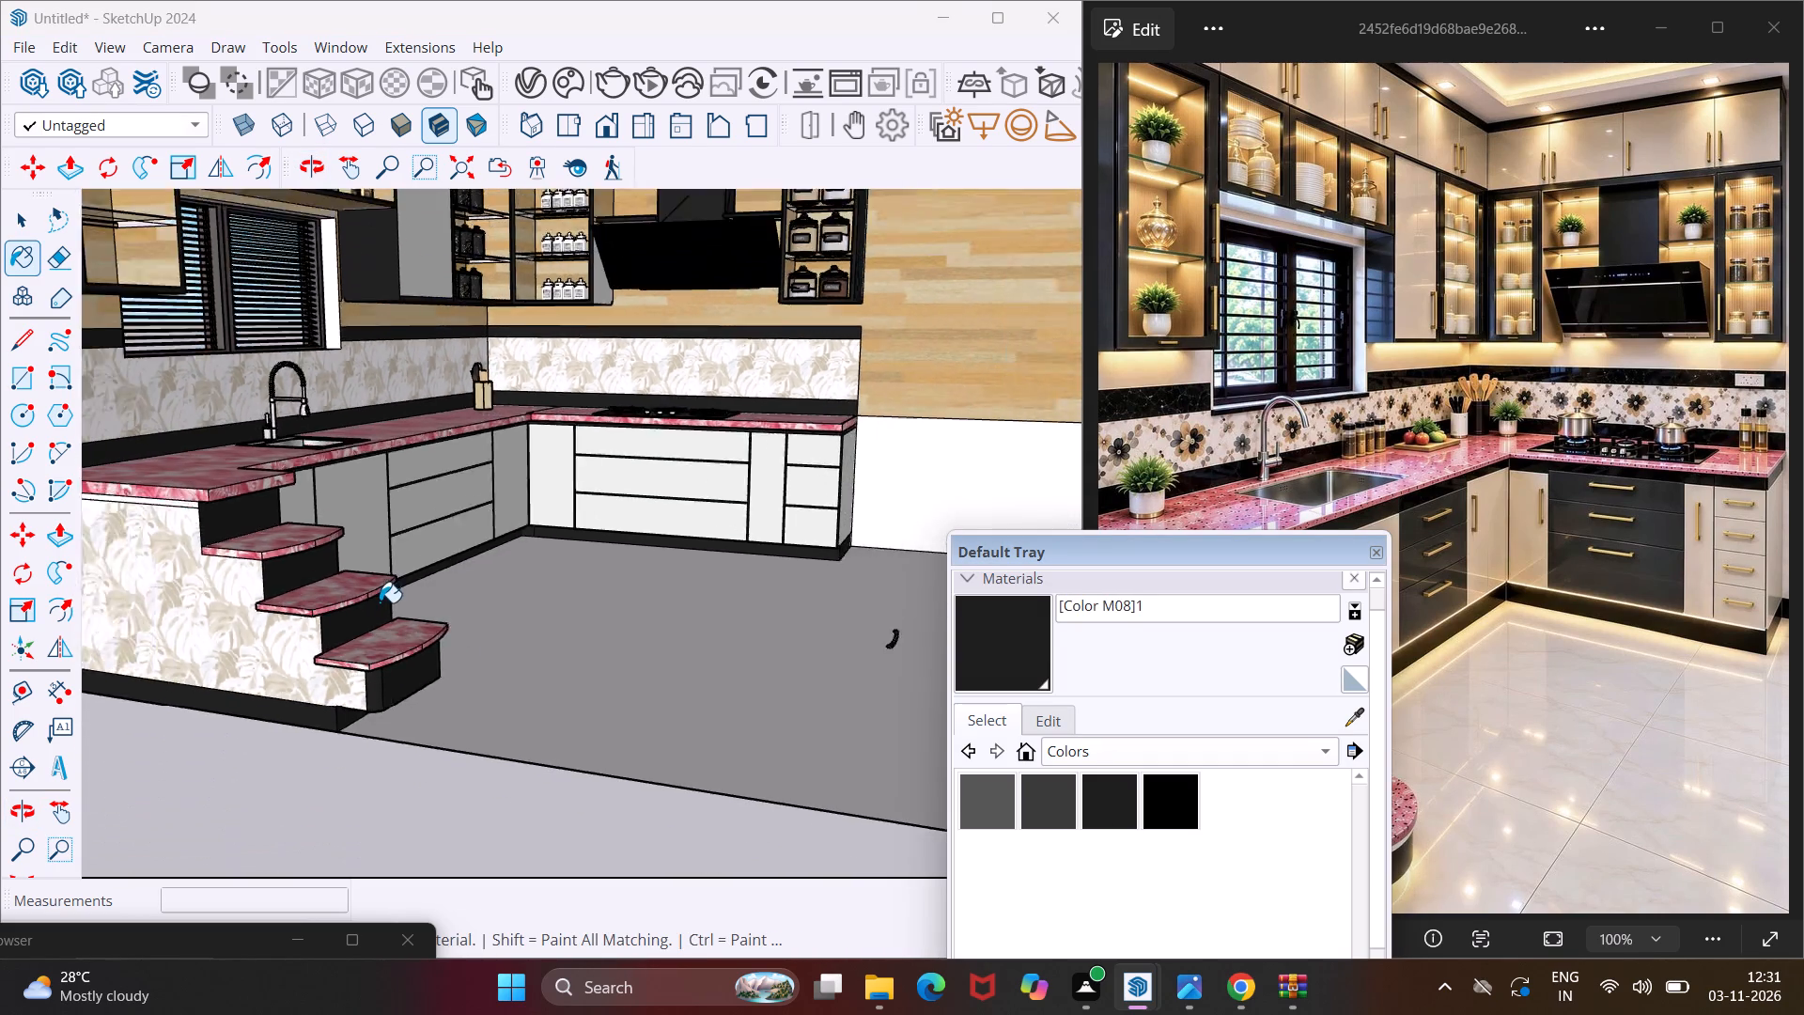
scroll(380, 602, "down", 8)
key("Escape")
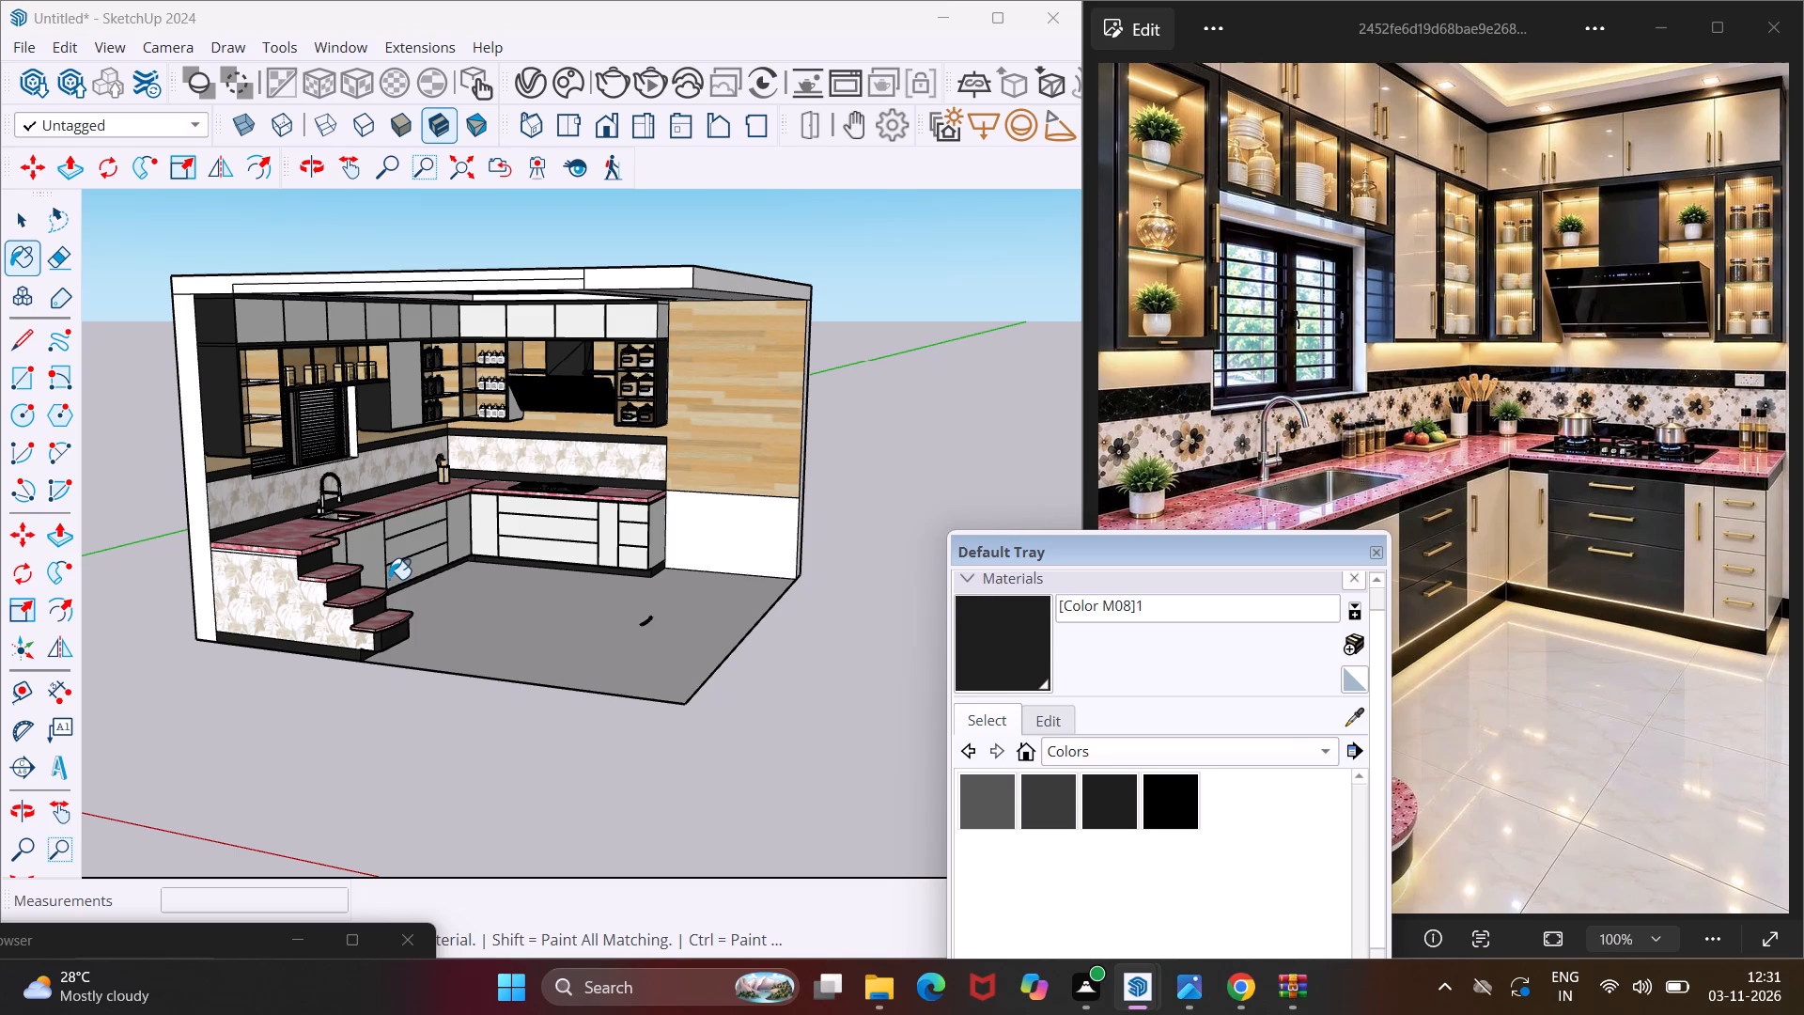
key("space")
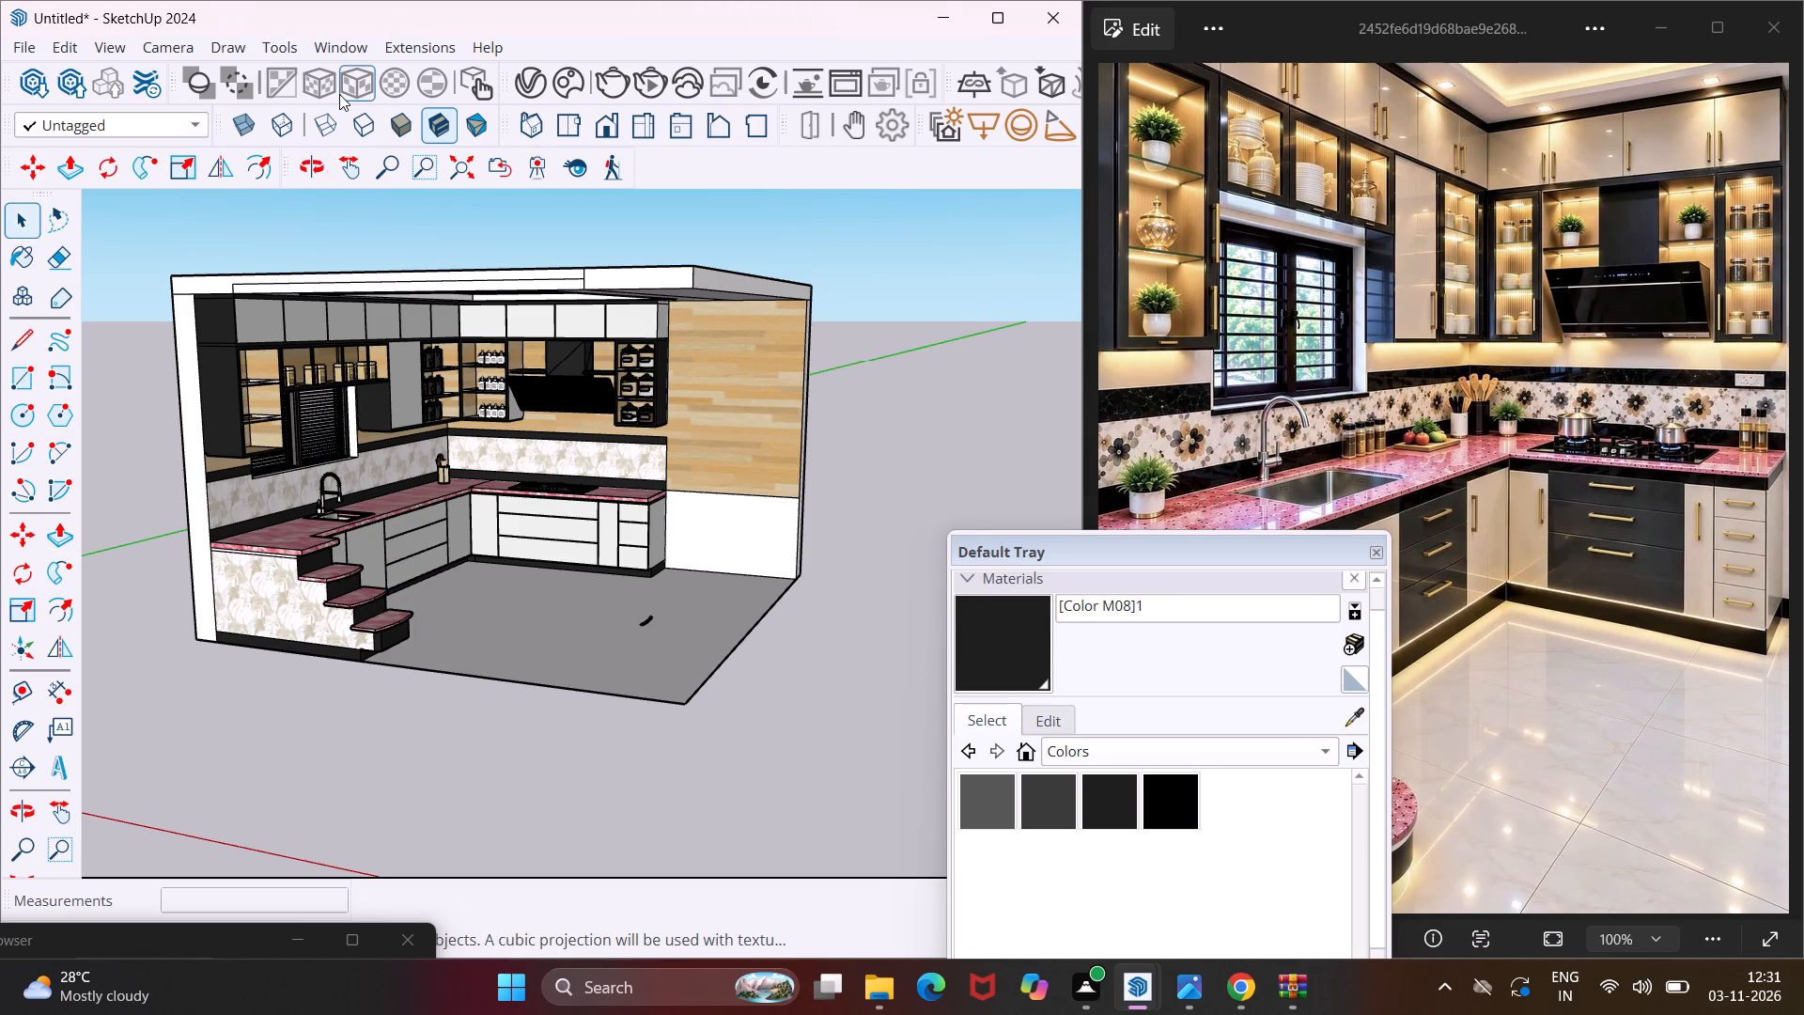
Bring up the Chaos Cosmos Browser and show the downloaded 3D Models > Lighting > Ceiling lights assets.
left_click(576, 74)
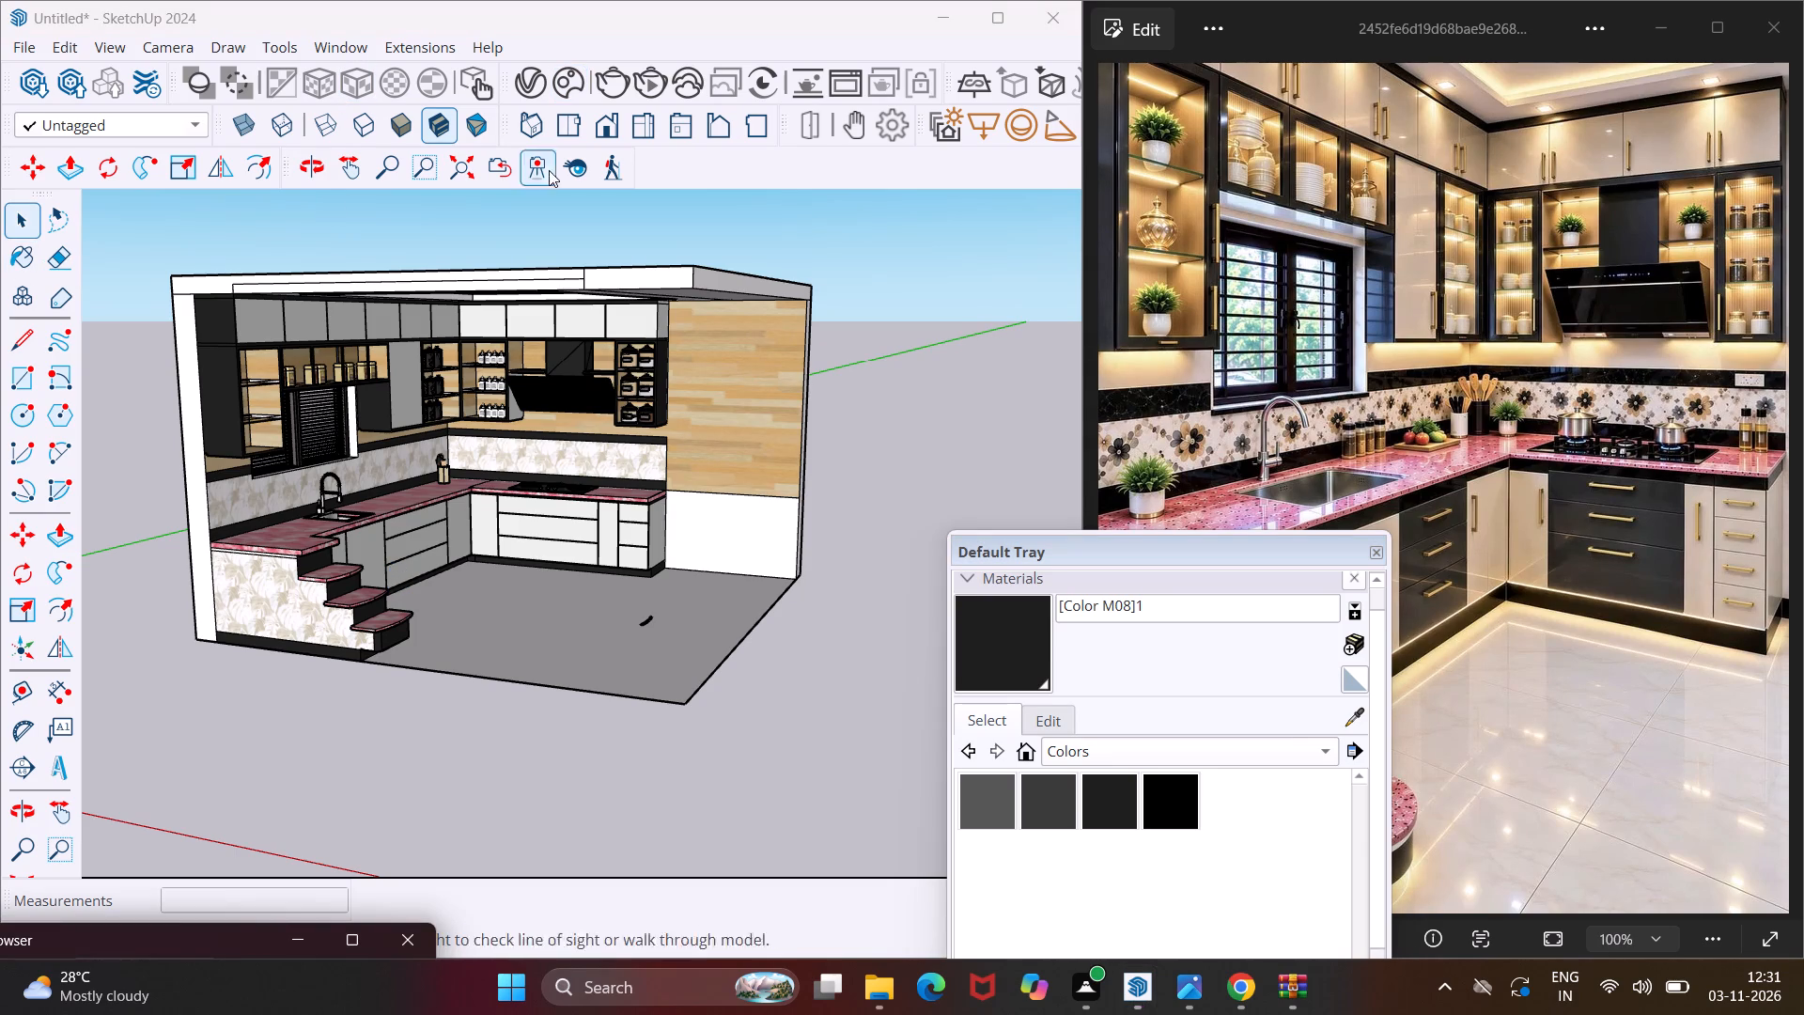
left_click_drag(251, 943, 265, 836)
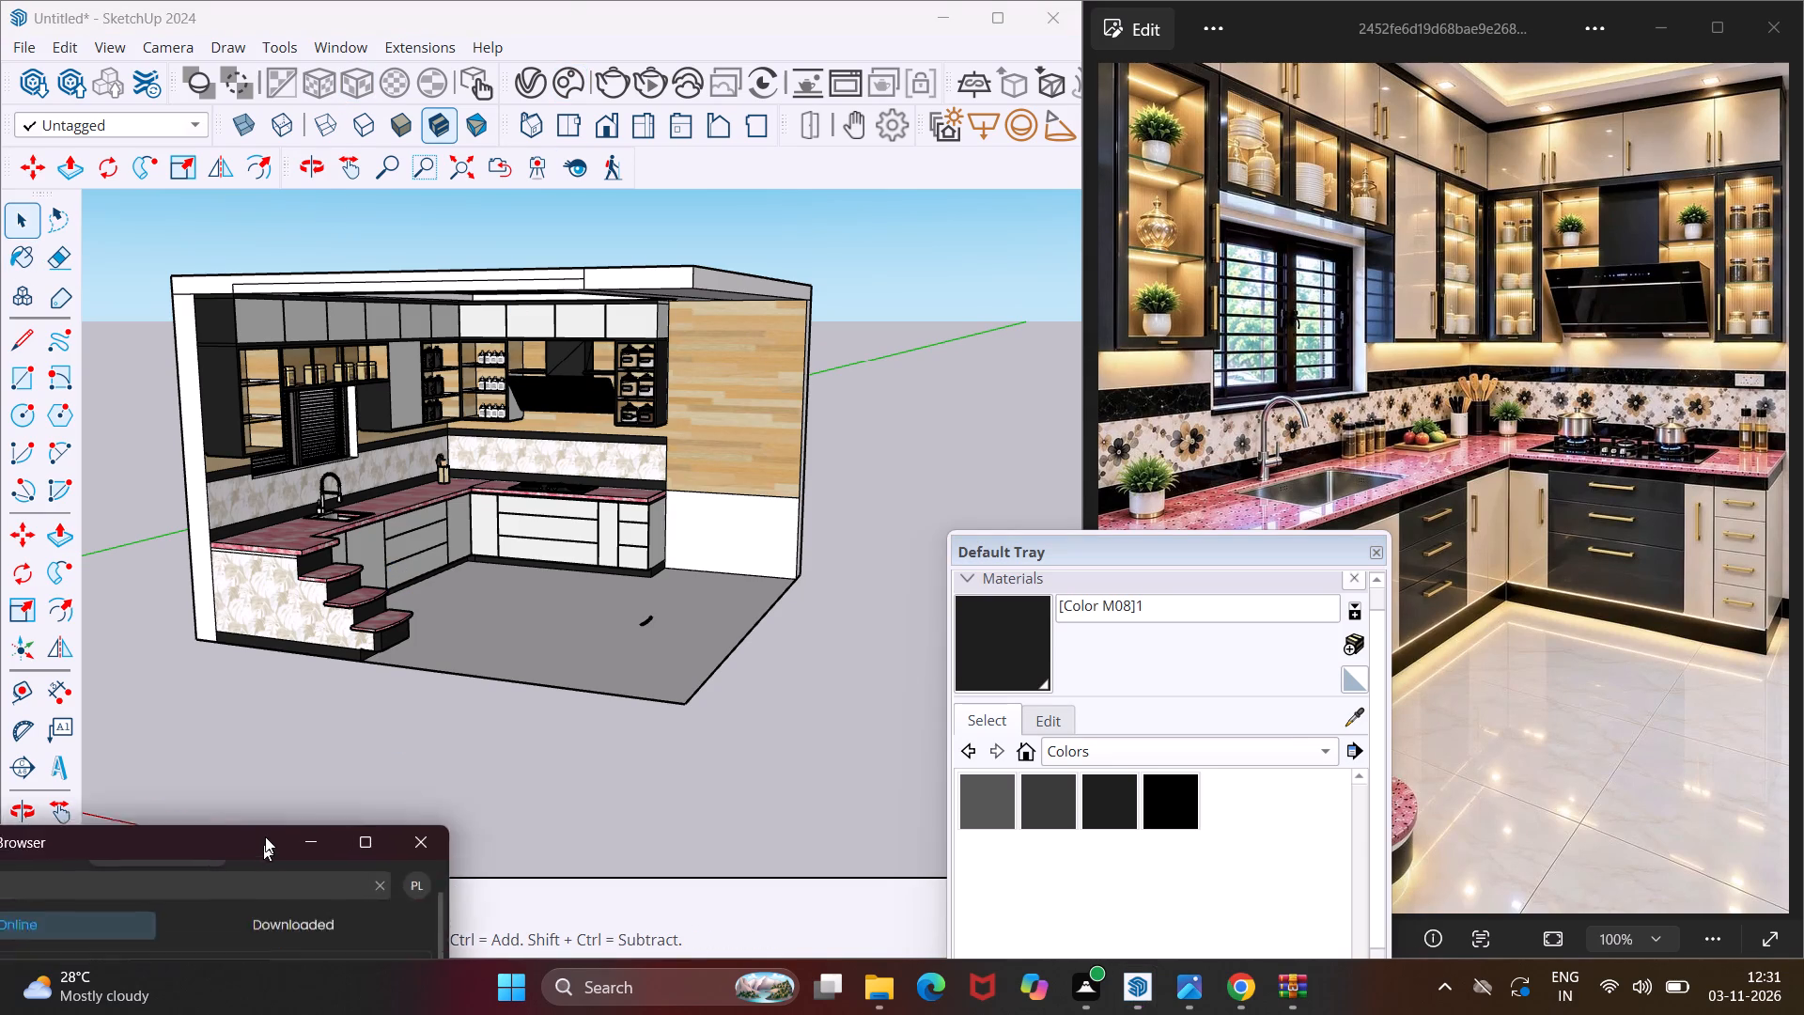
left_click_drag(265, 836, 443, 417)
left_click(464, 491)
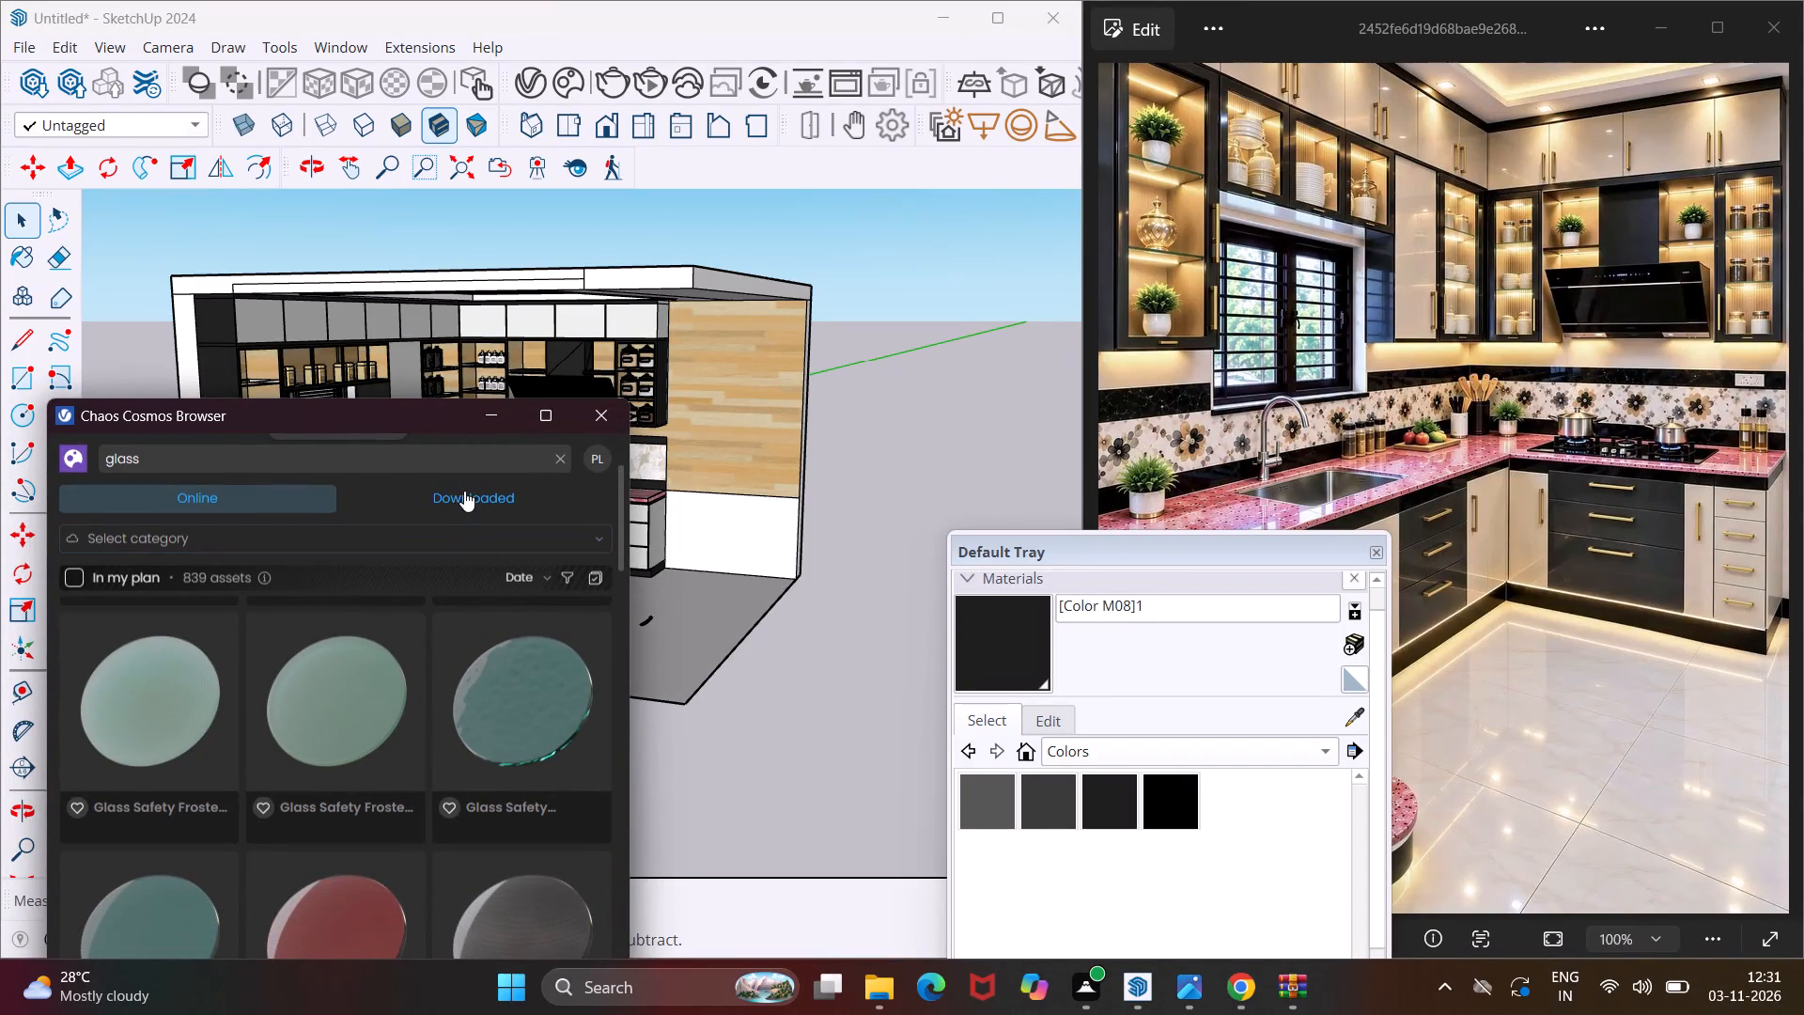
left_click(459, 636)
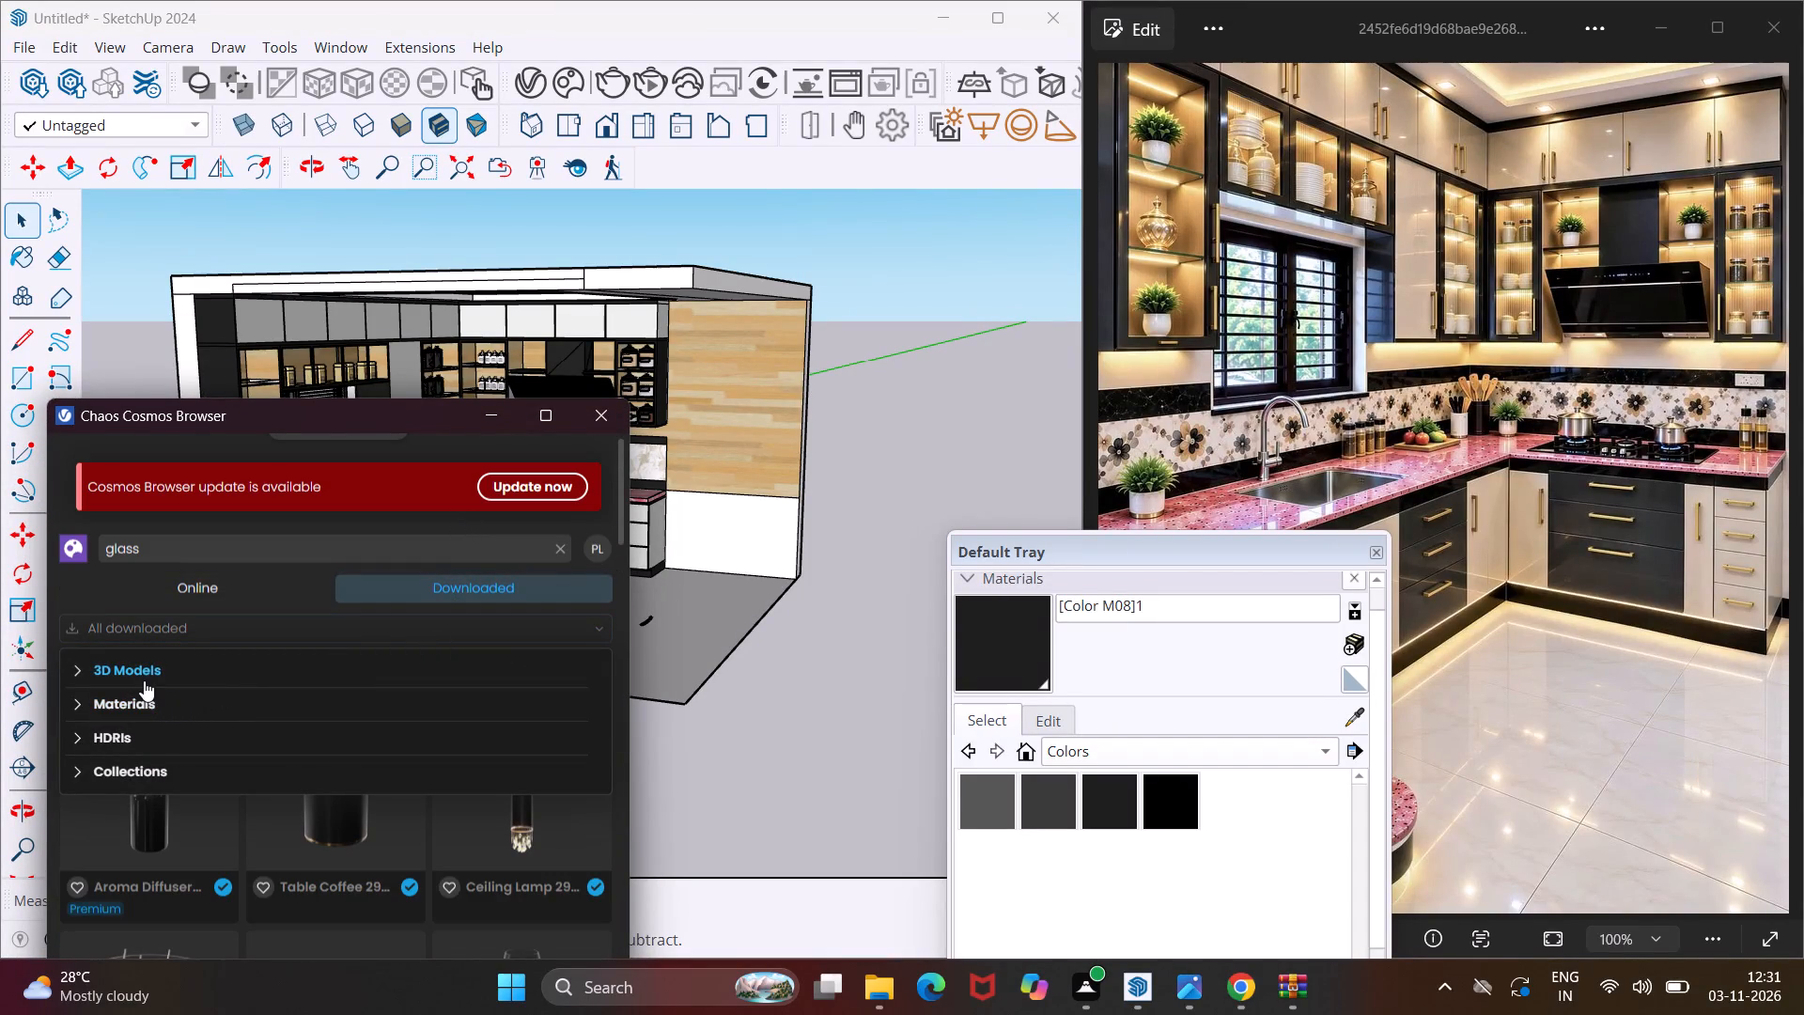
left_click(144, 680)
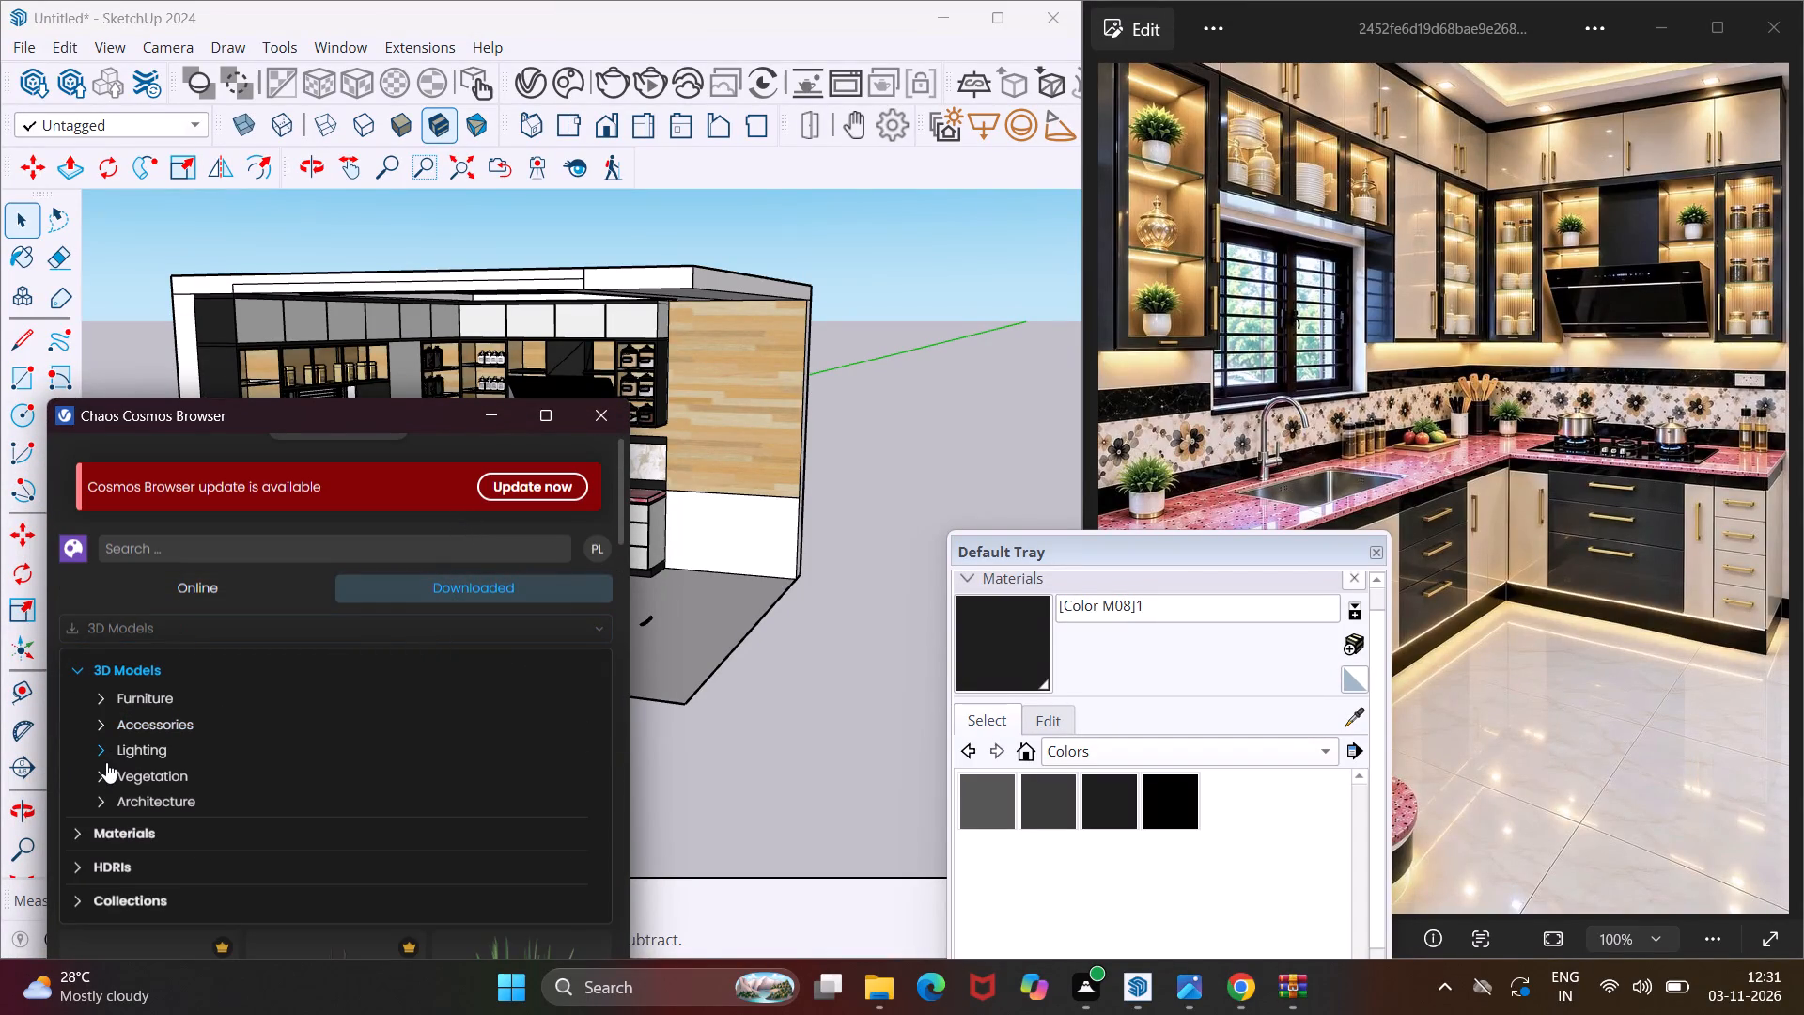
left_click(106, 762)
left_click(130, 804)
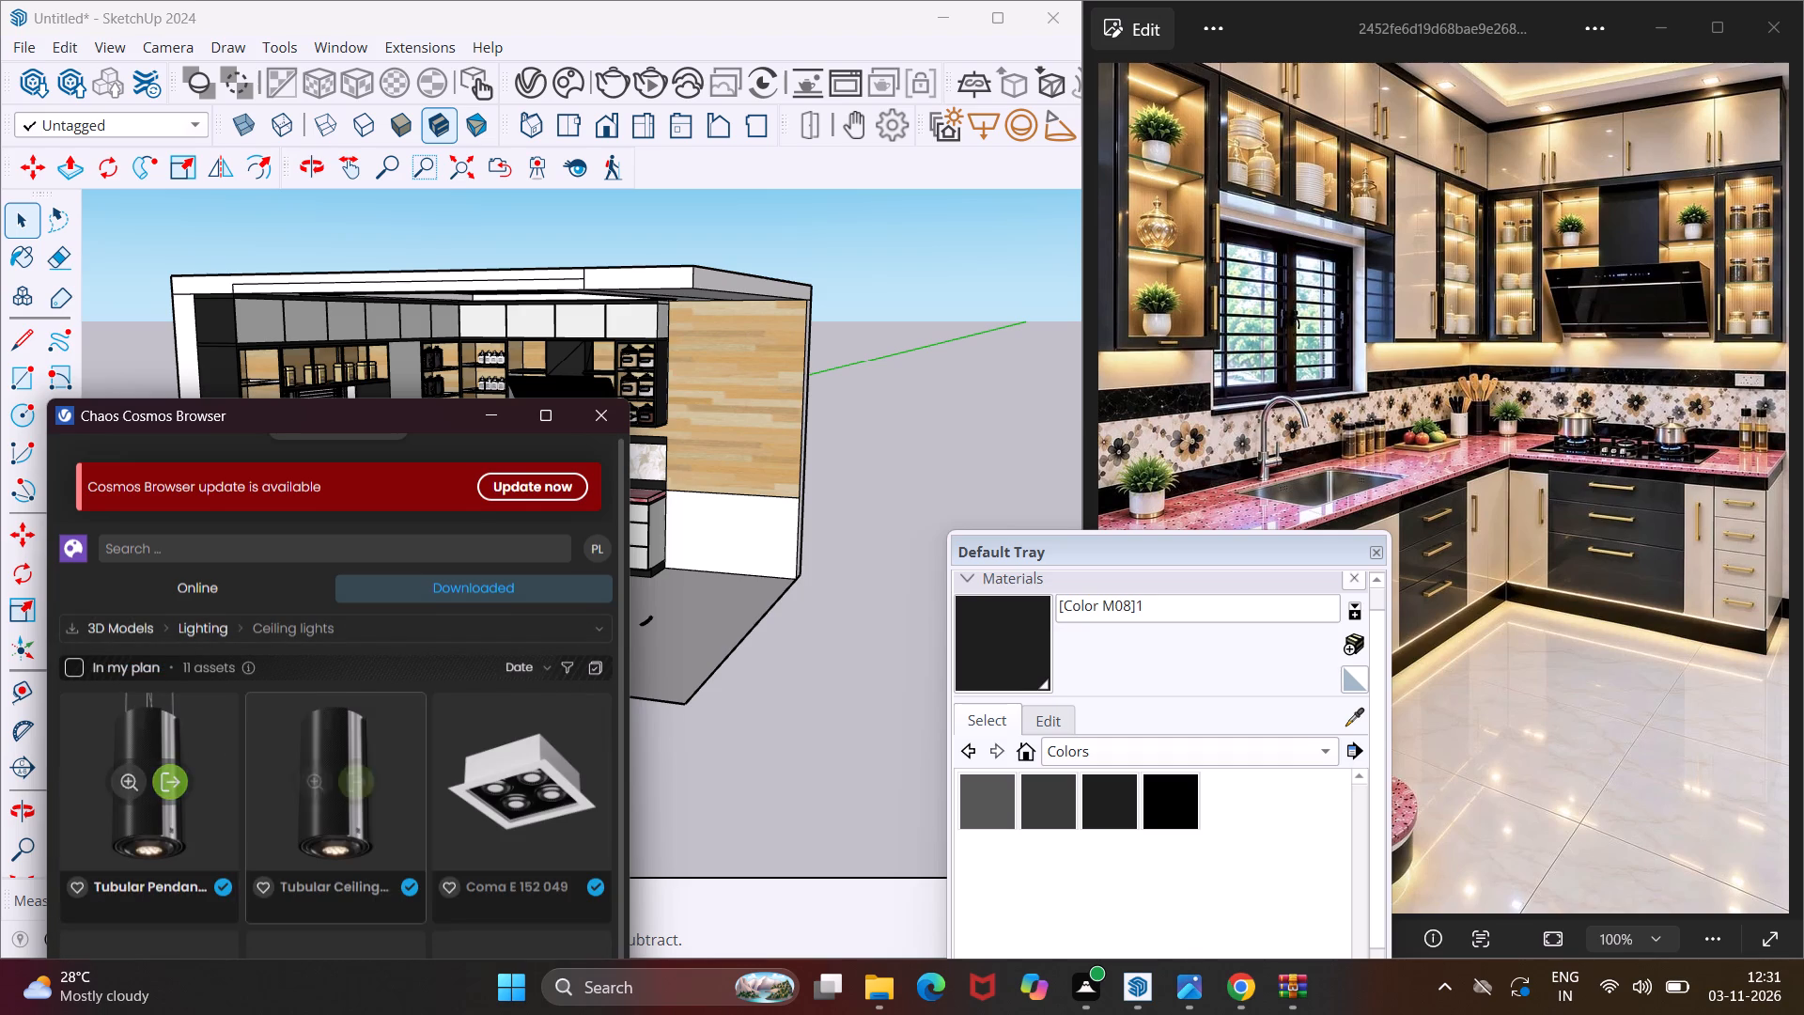
Import the black-framed rectangular panel ceiling light and place one copy on the ground outside the room, beyond the floor's front corner.
scroll(299, 801, "down", 7)
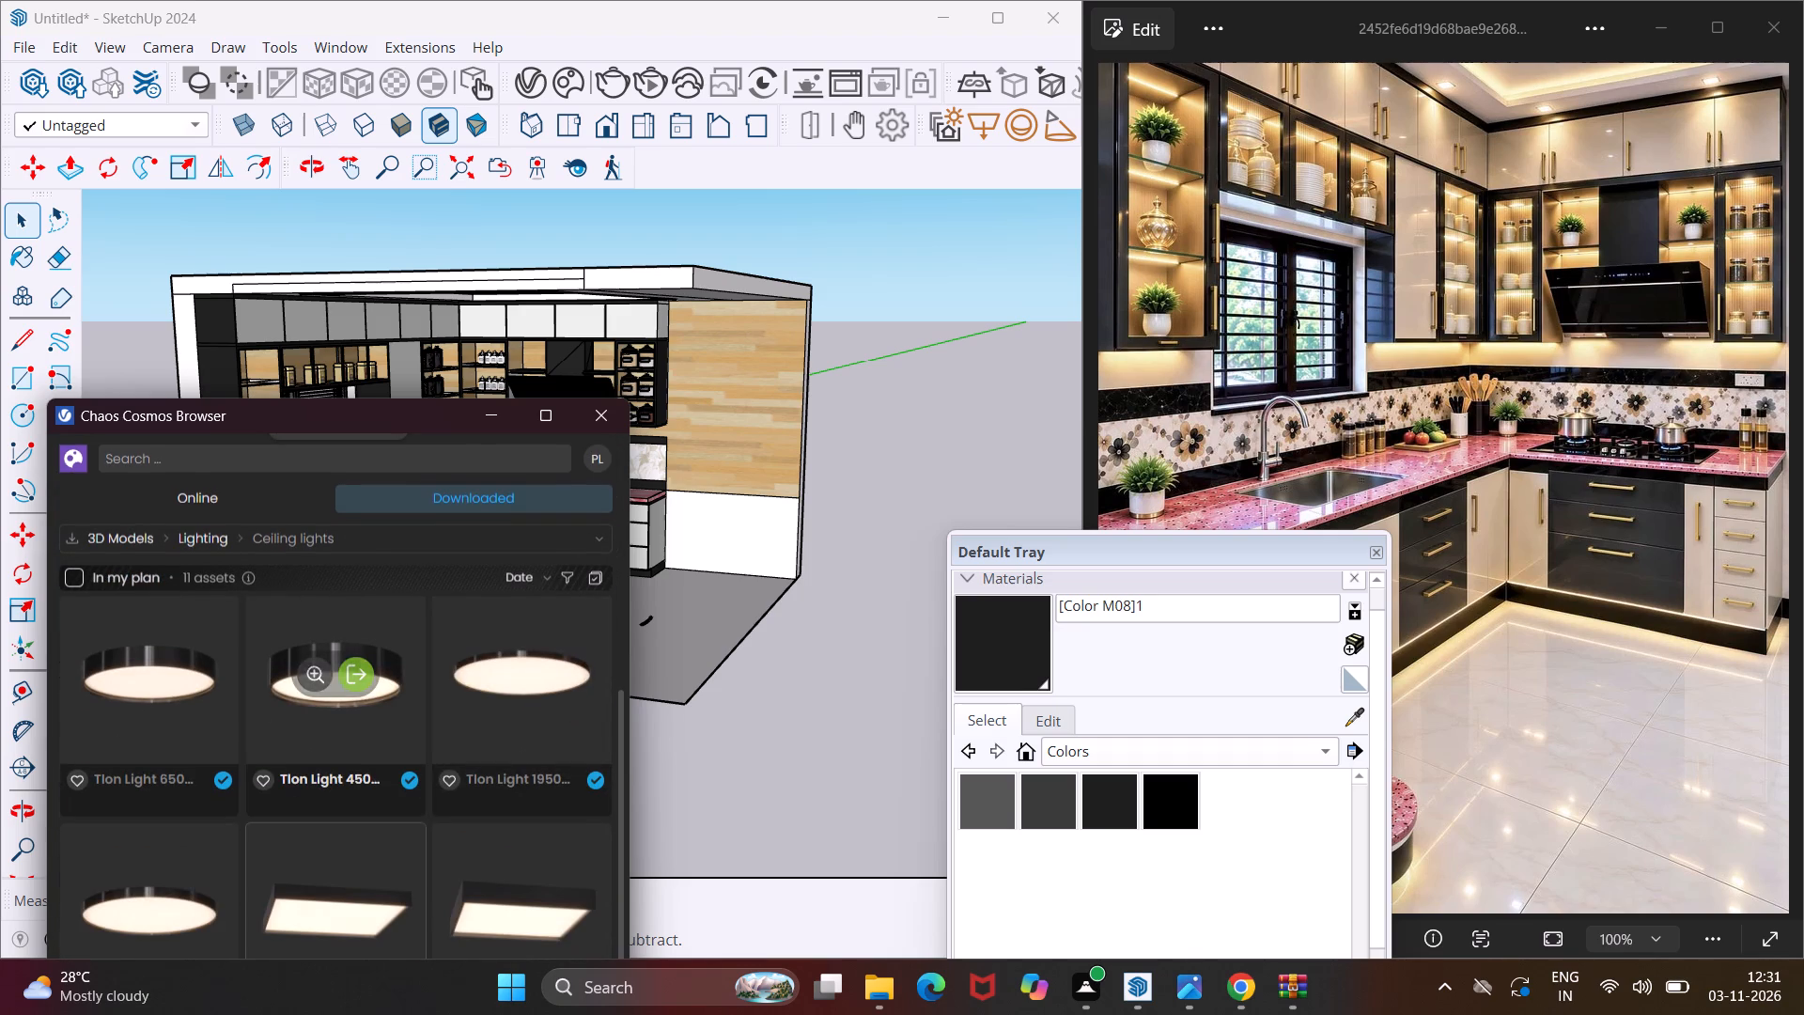
left_click(357, 912)
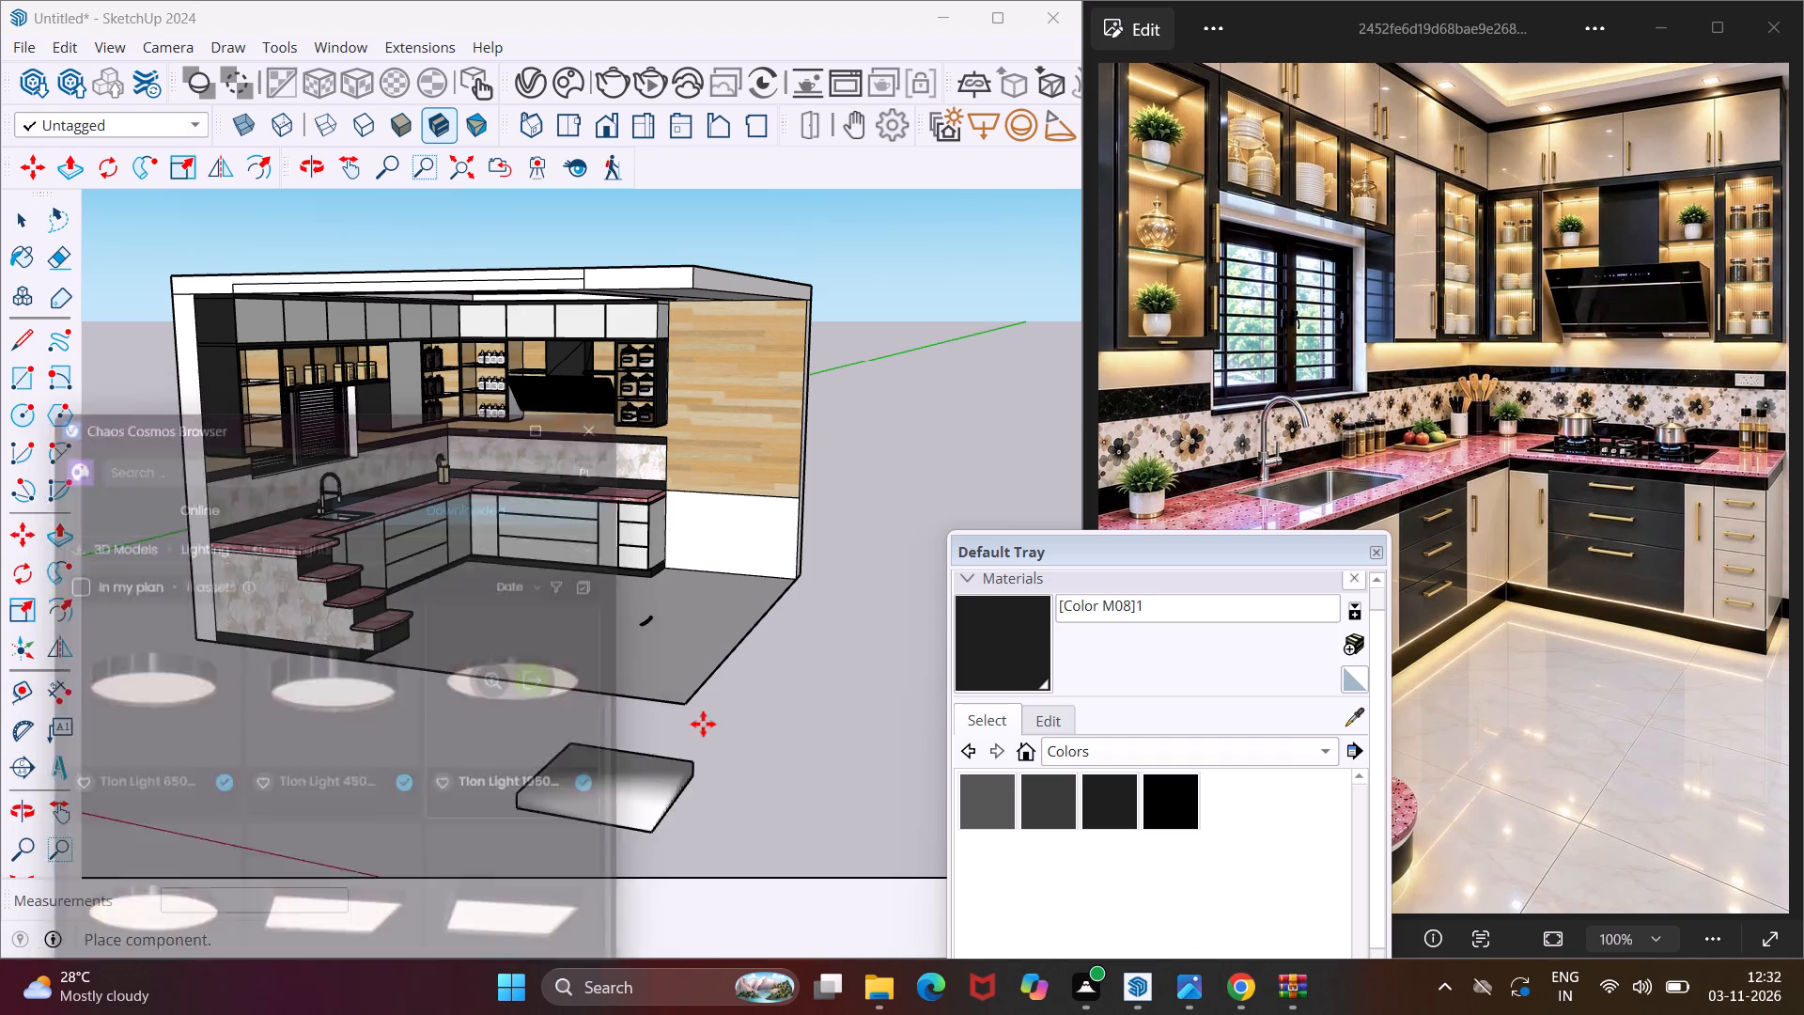
scroll(649, 642, "up", 3)
scroll(566, 642, "up", 4)
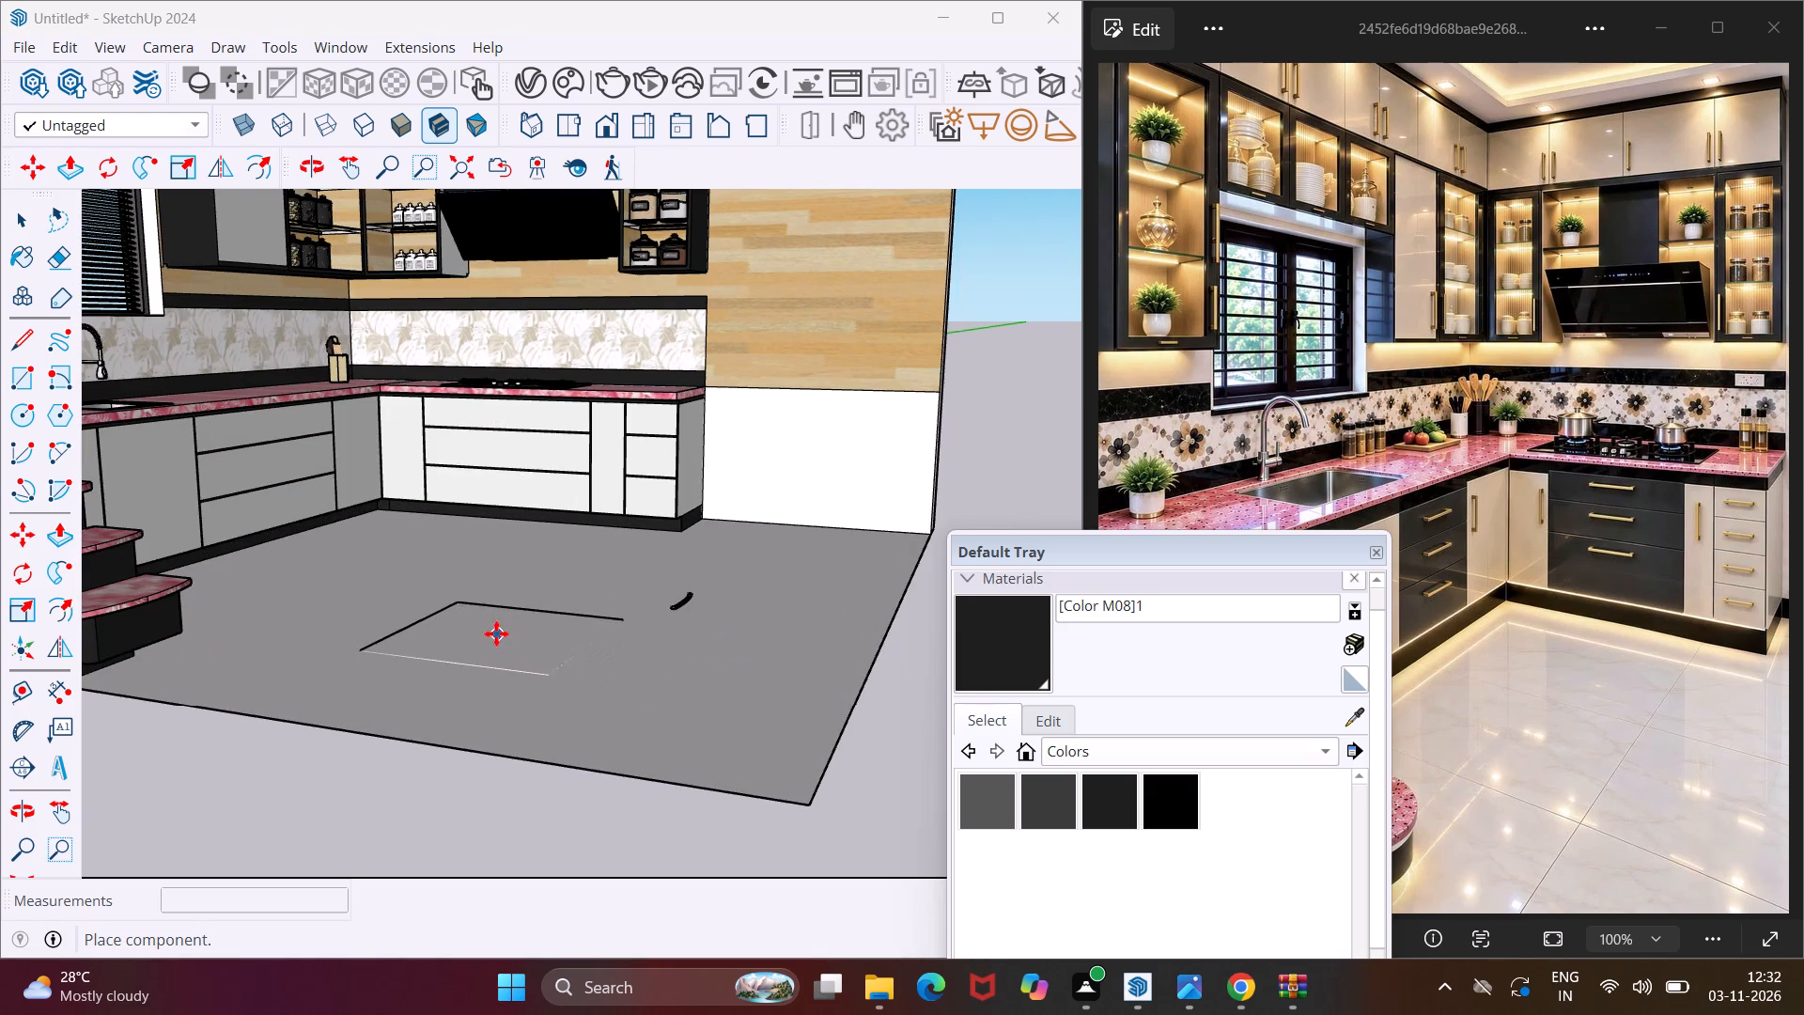
scroll(496, 633, "down", 5)
left_click(857, 742)
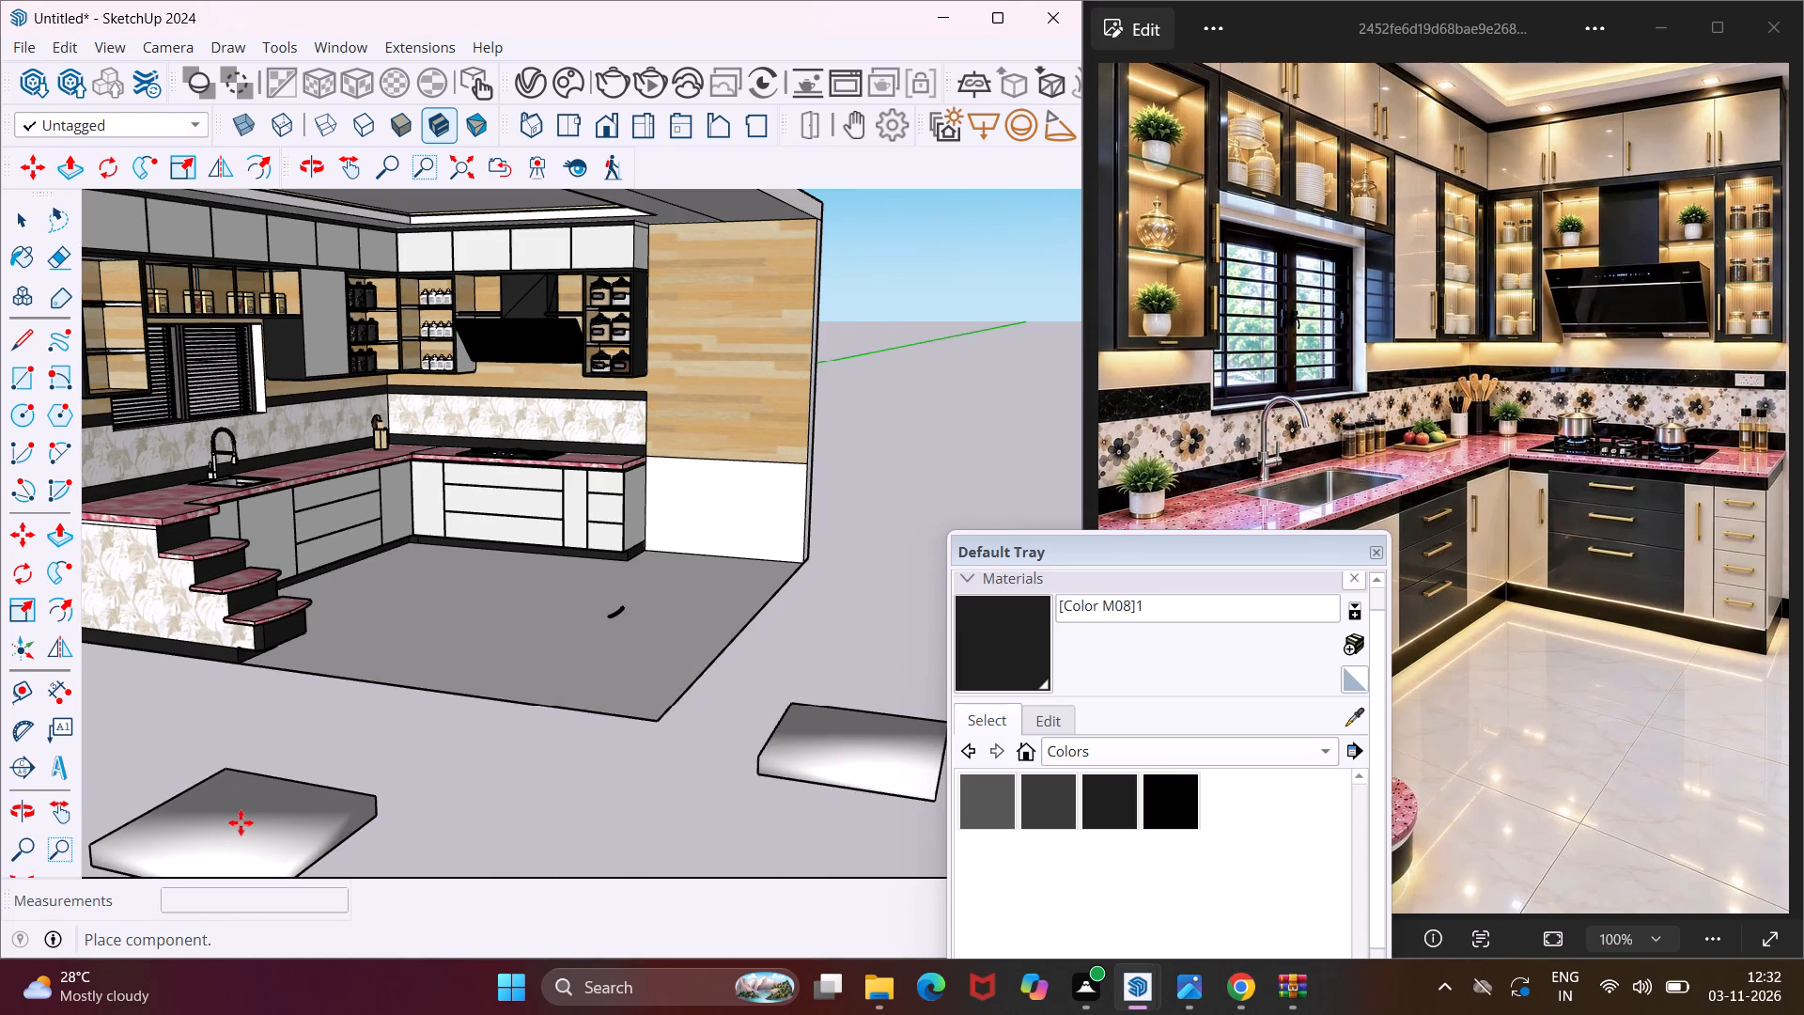
key("Escape")
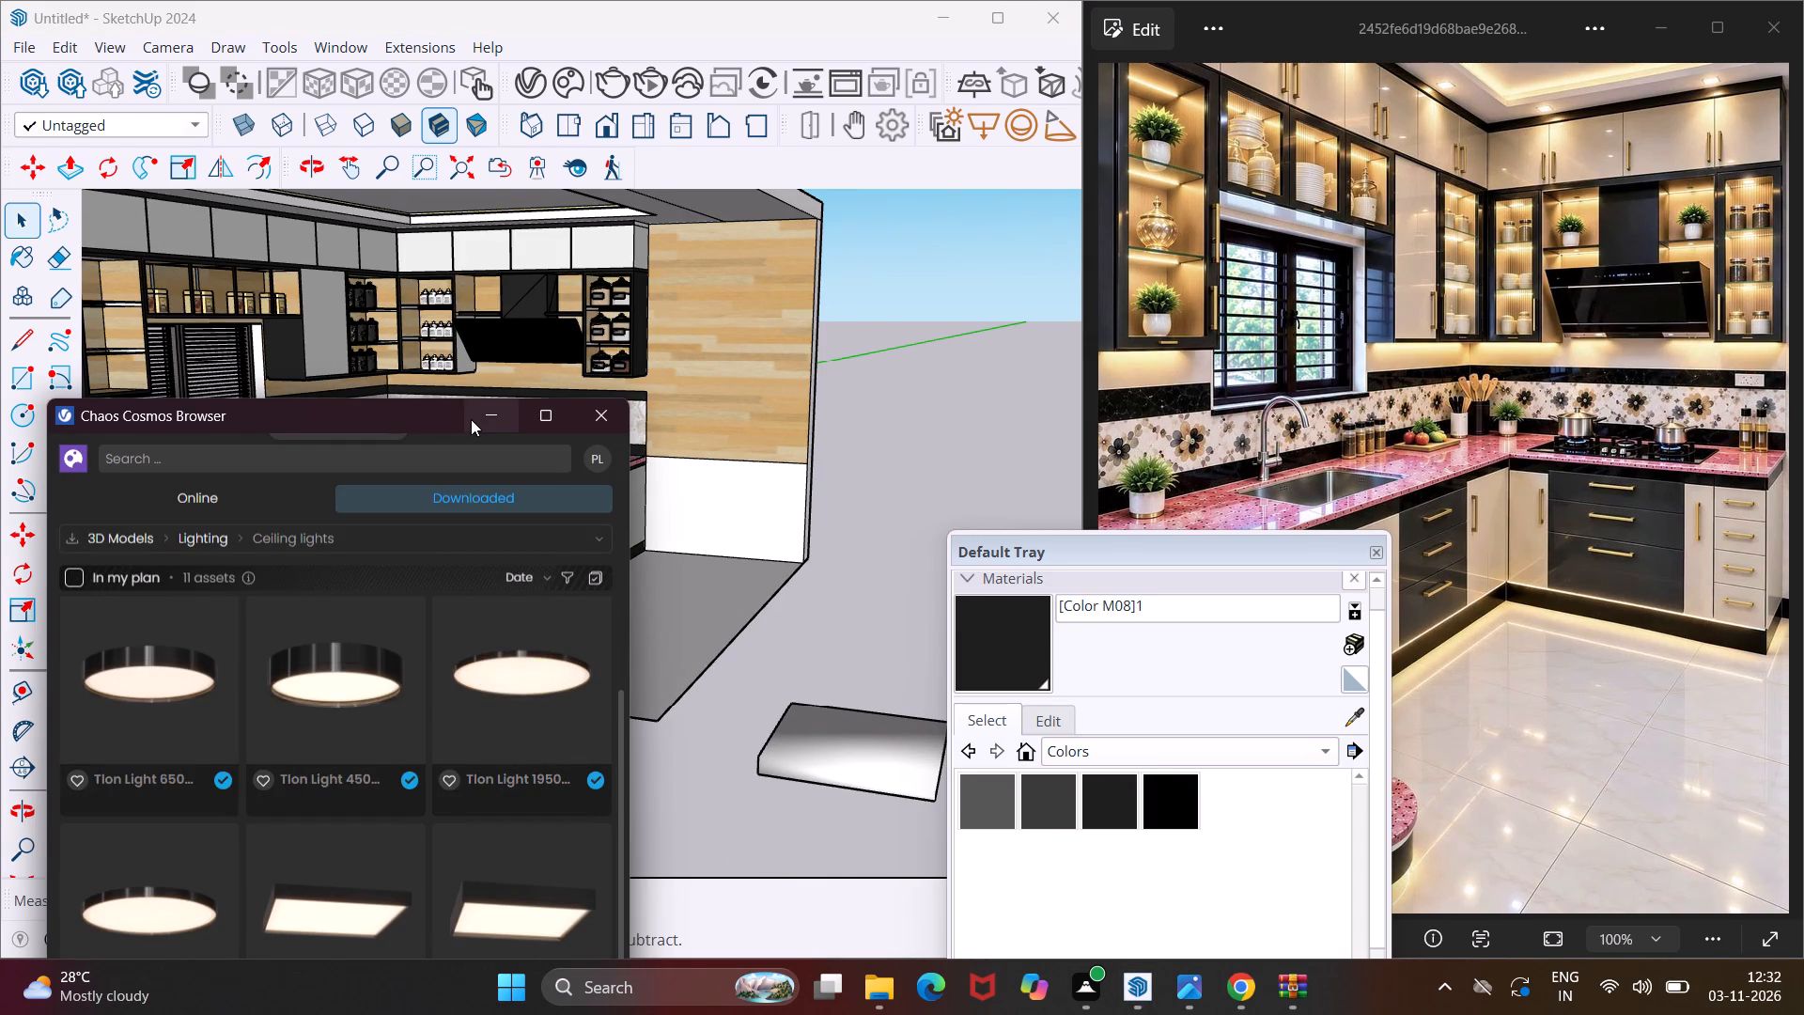
Scale the imported ceiling light down uniformly to a small downlight beside the room.
left_click(471, 419)
left_click(787, 745)
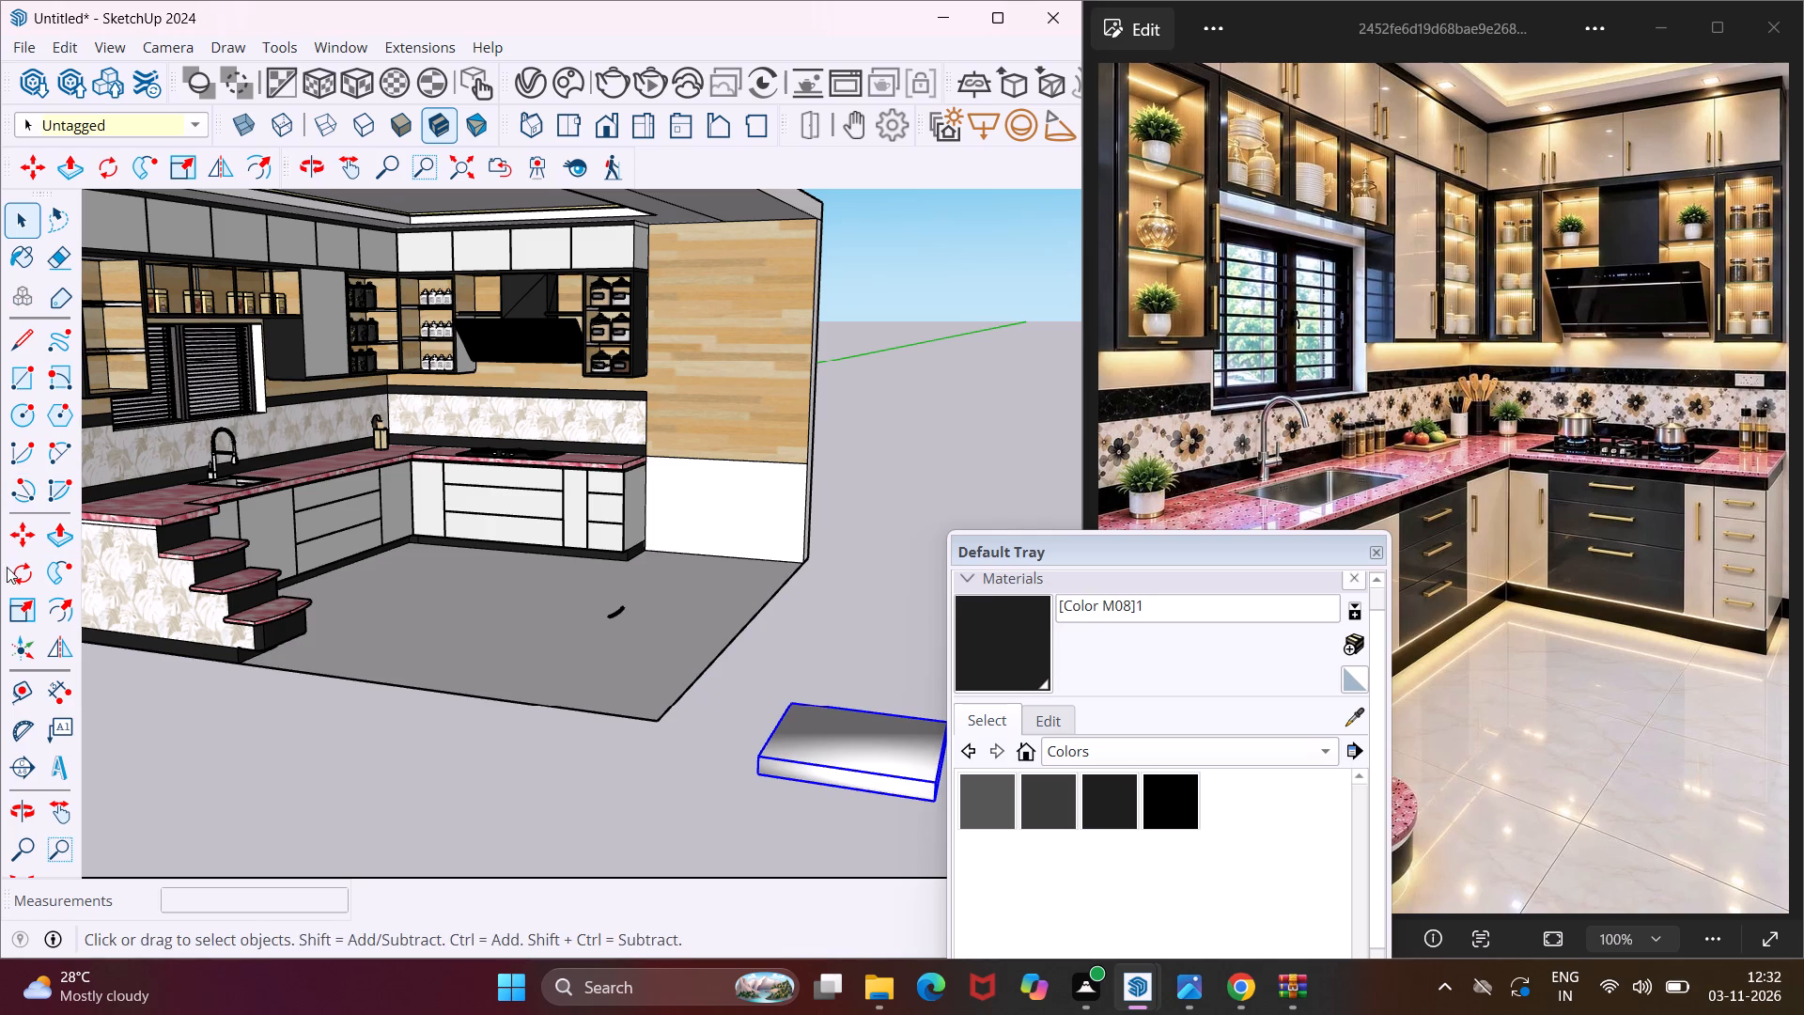
left_click(17, 610)
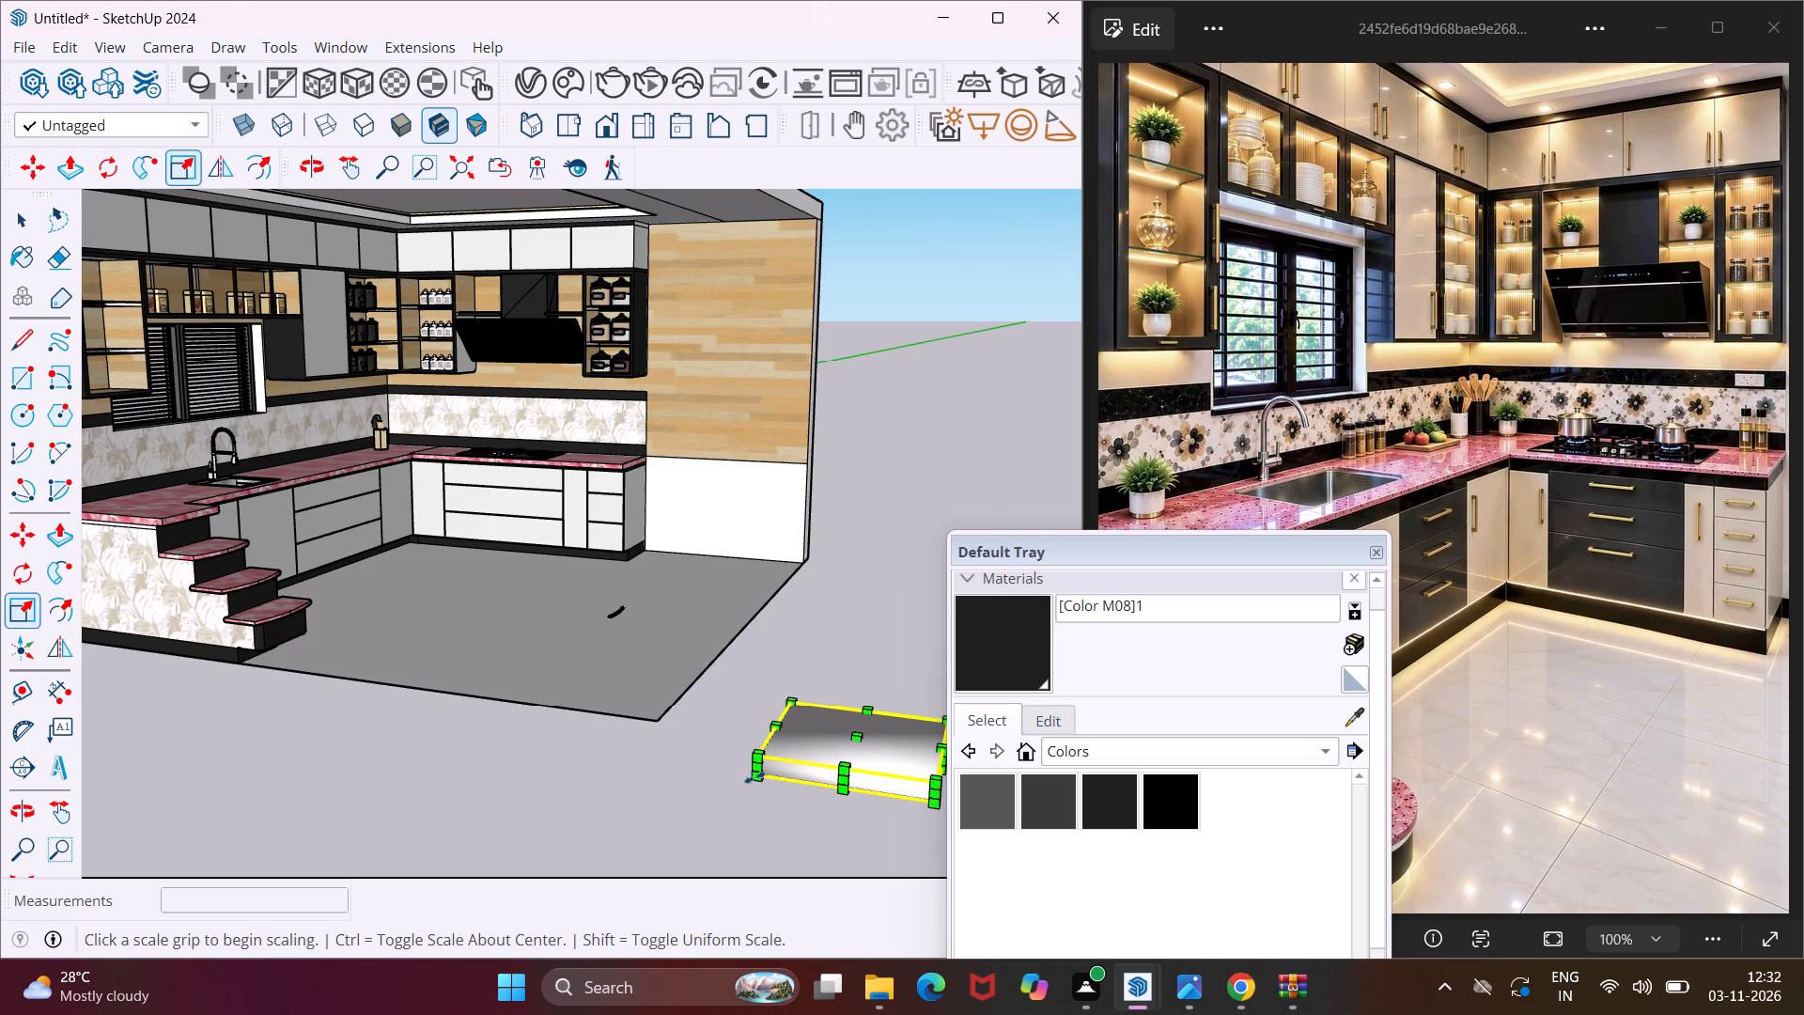
scroll(777, 762, "up", 2)
left_click(758, 756)
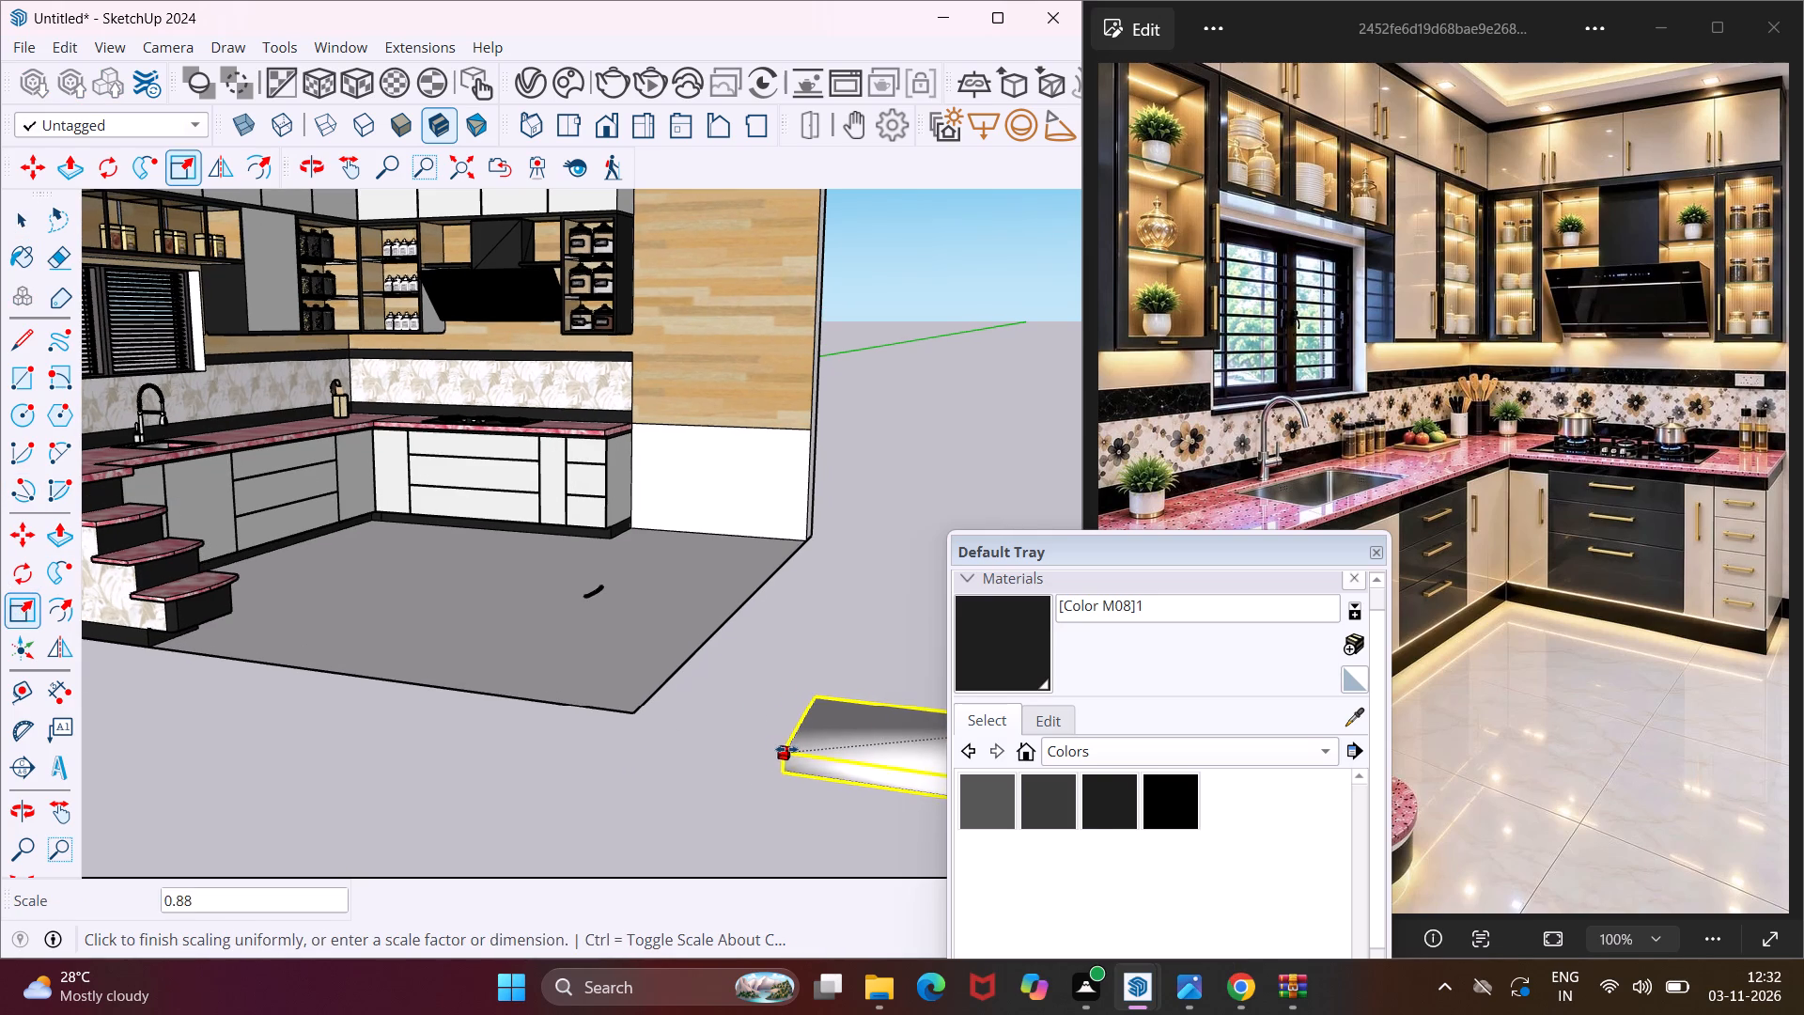
scroll(786, 748, "down", 4)
scroll(887, 744, "up", 1)
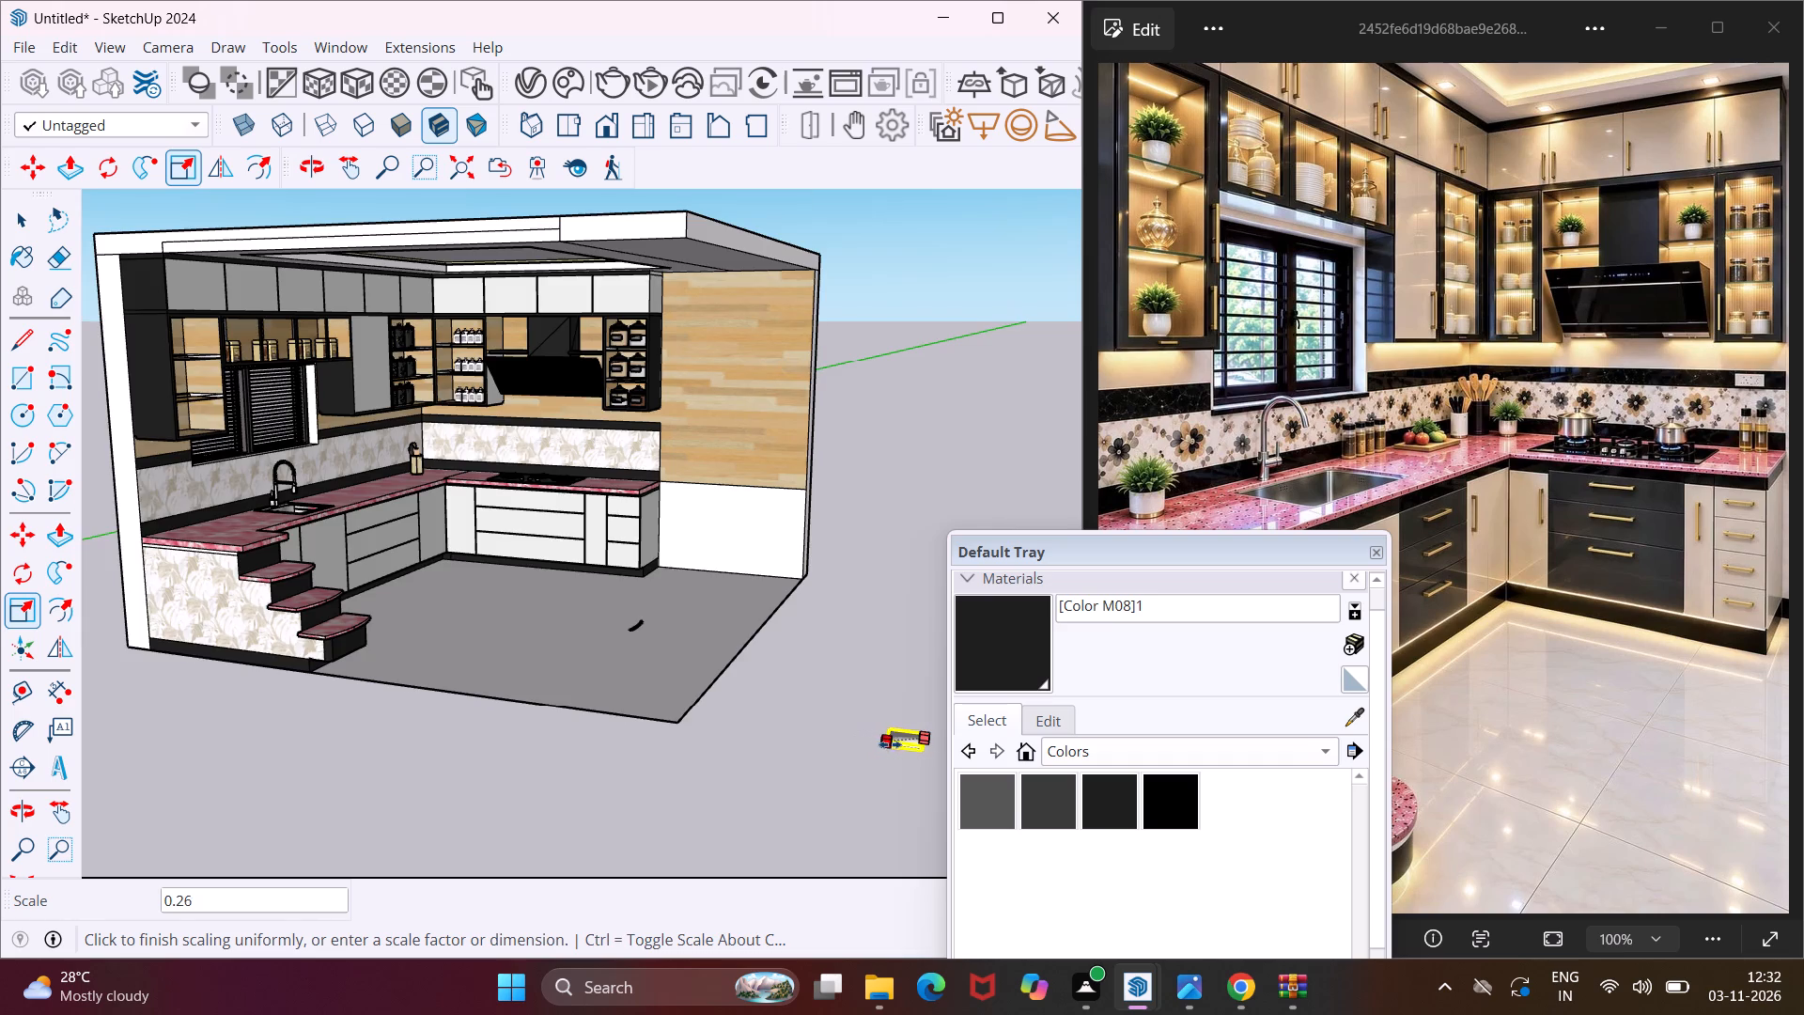
scroll(890, 744, "up", 6)
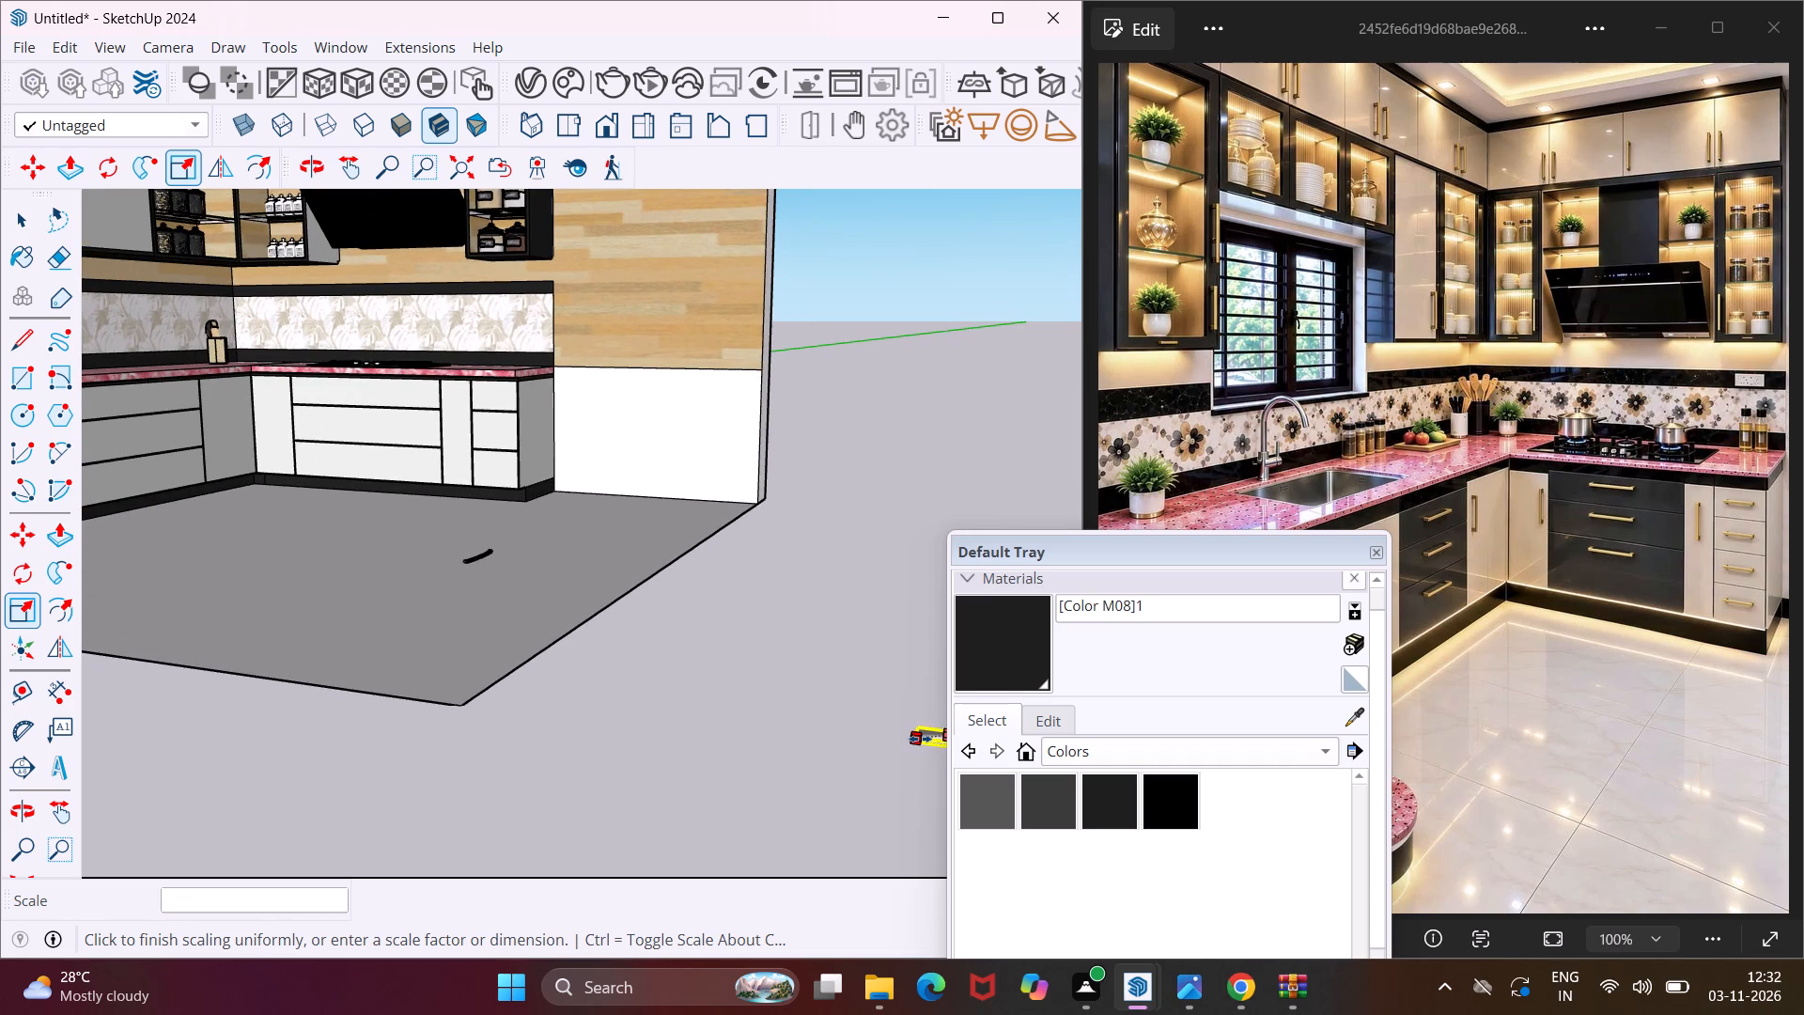
left_click(920, 739)
scroll(471, 663, "down", 4)
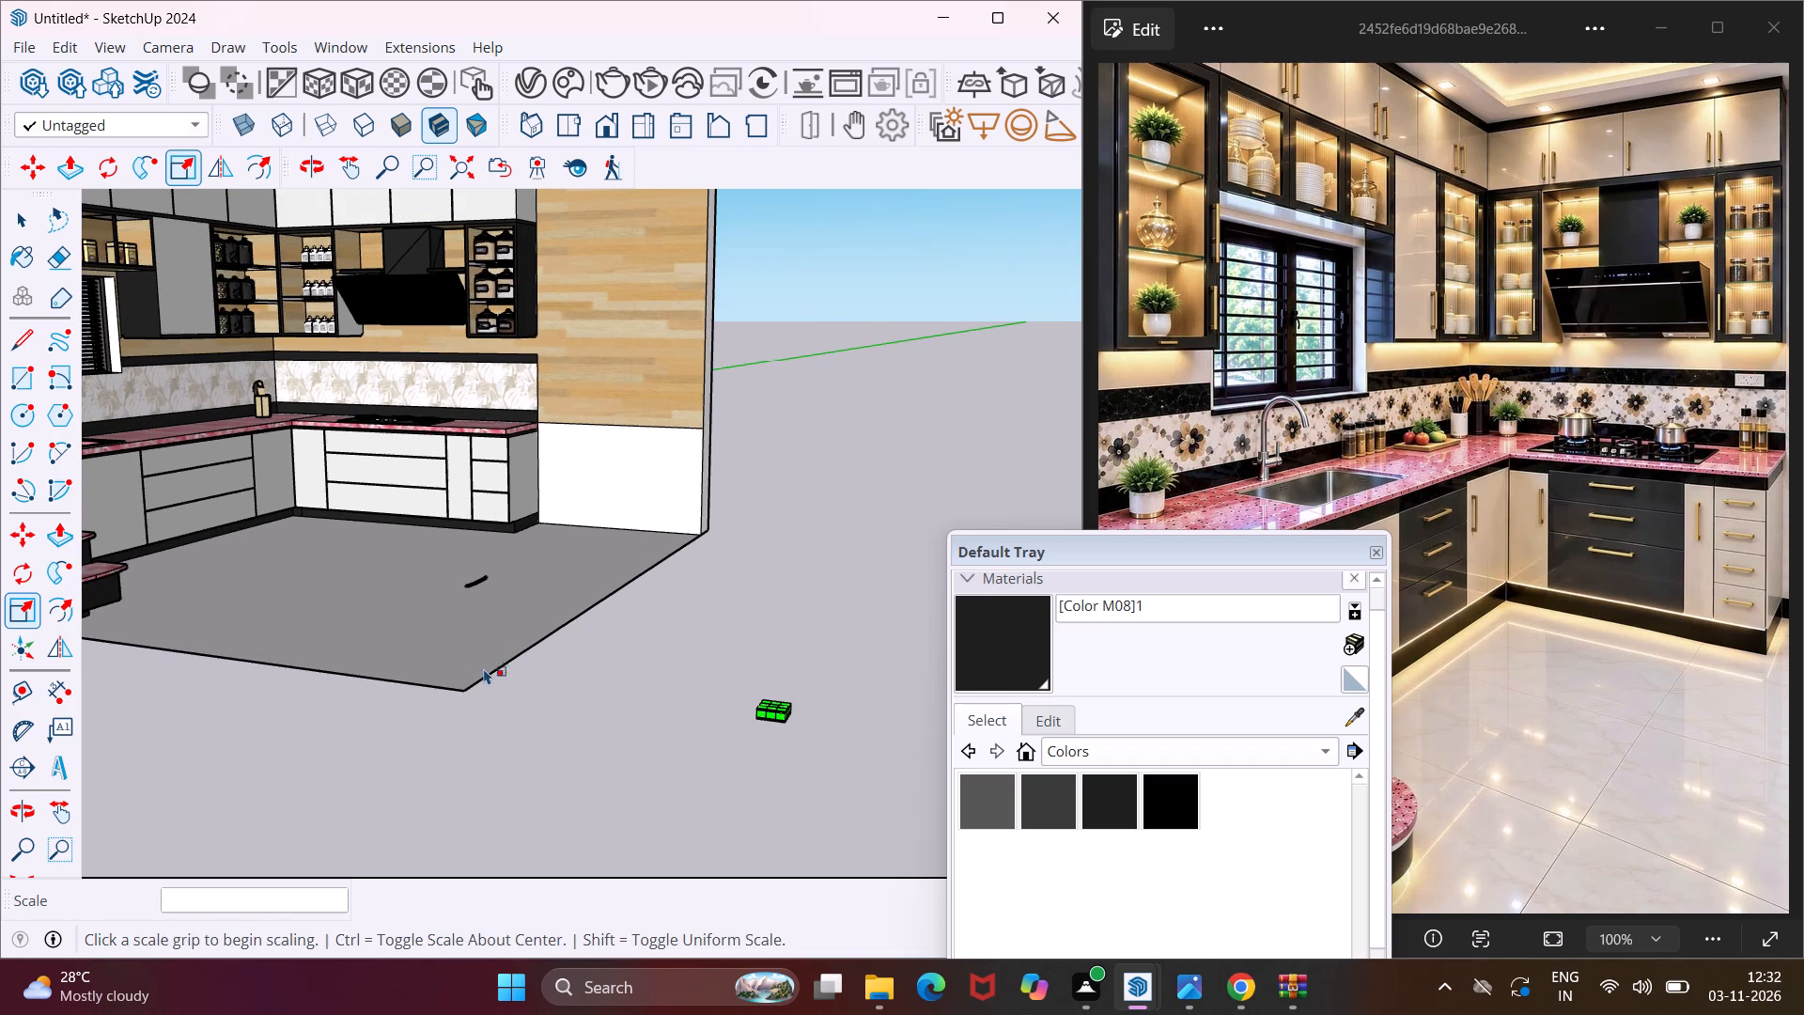
Move the scaled light from the ground onto the ceiling's underside, on the border outside the recess near the open end of the window wall.
key("space")
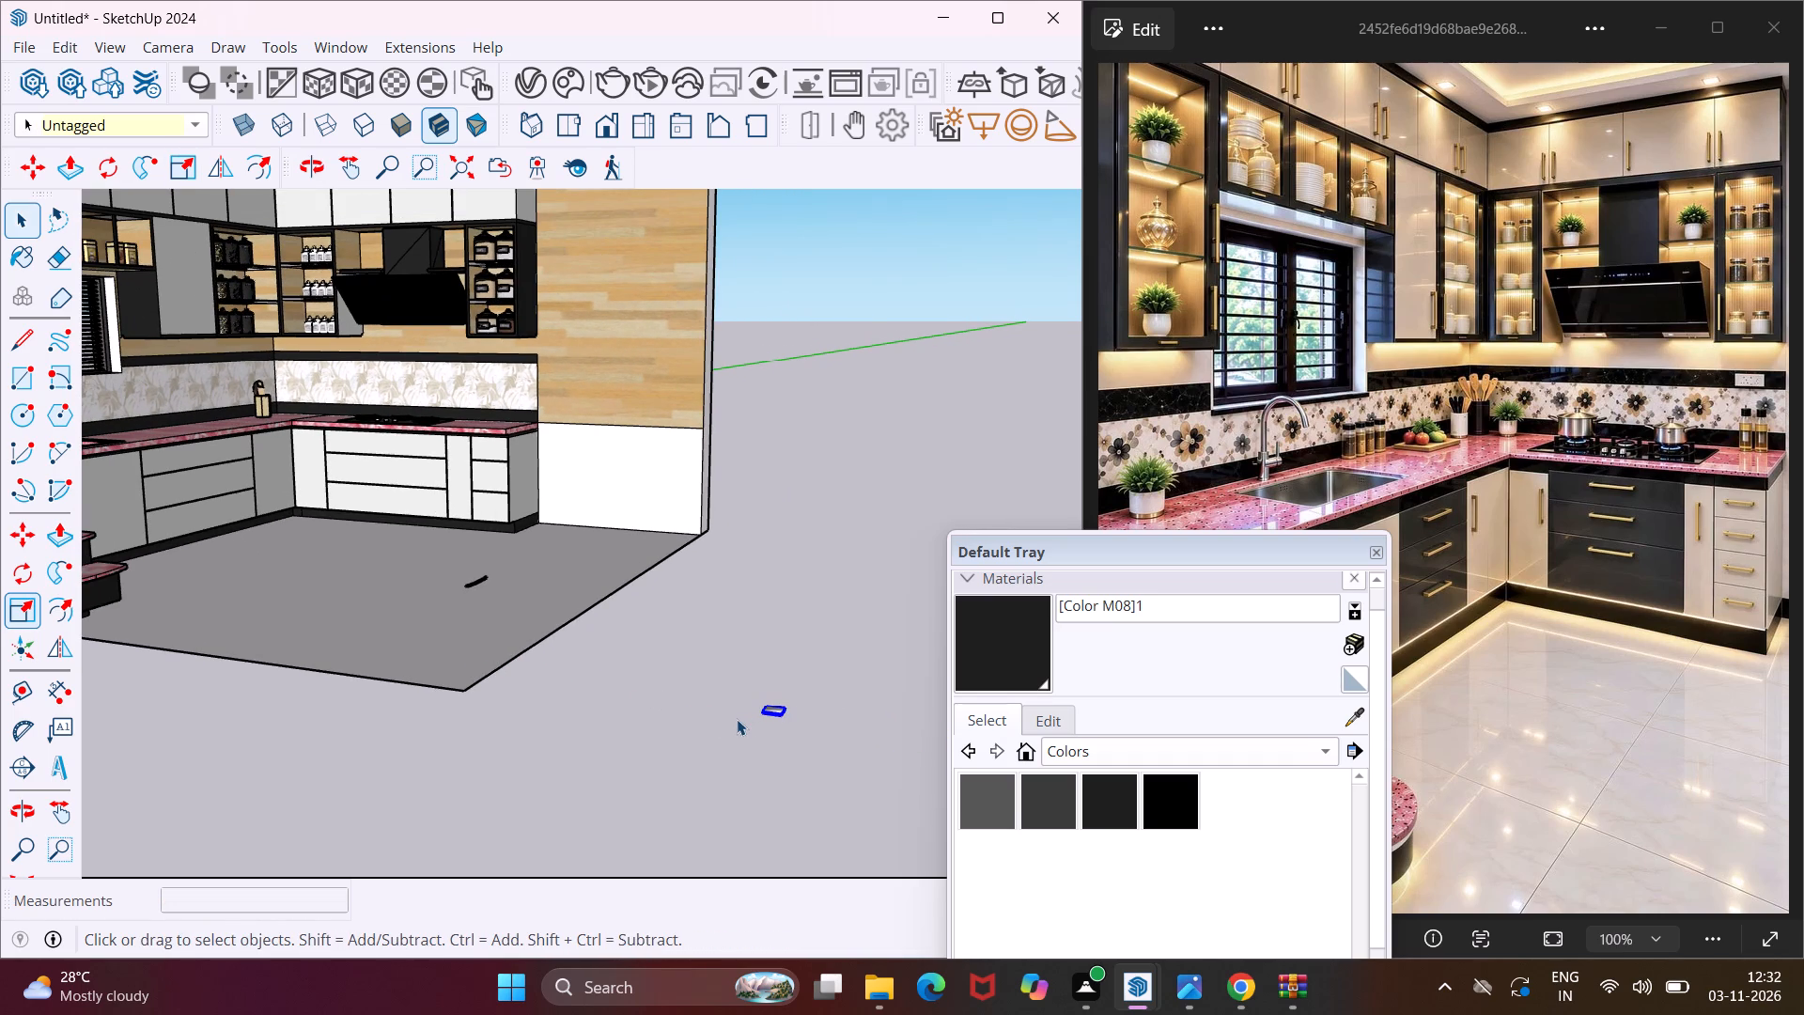
scroll(785, 718, "up", 16)
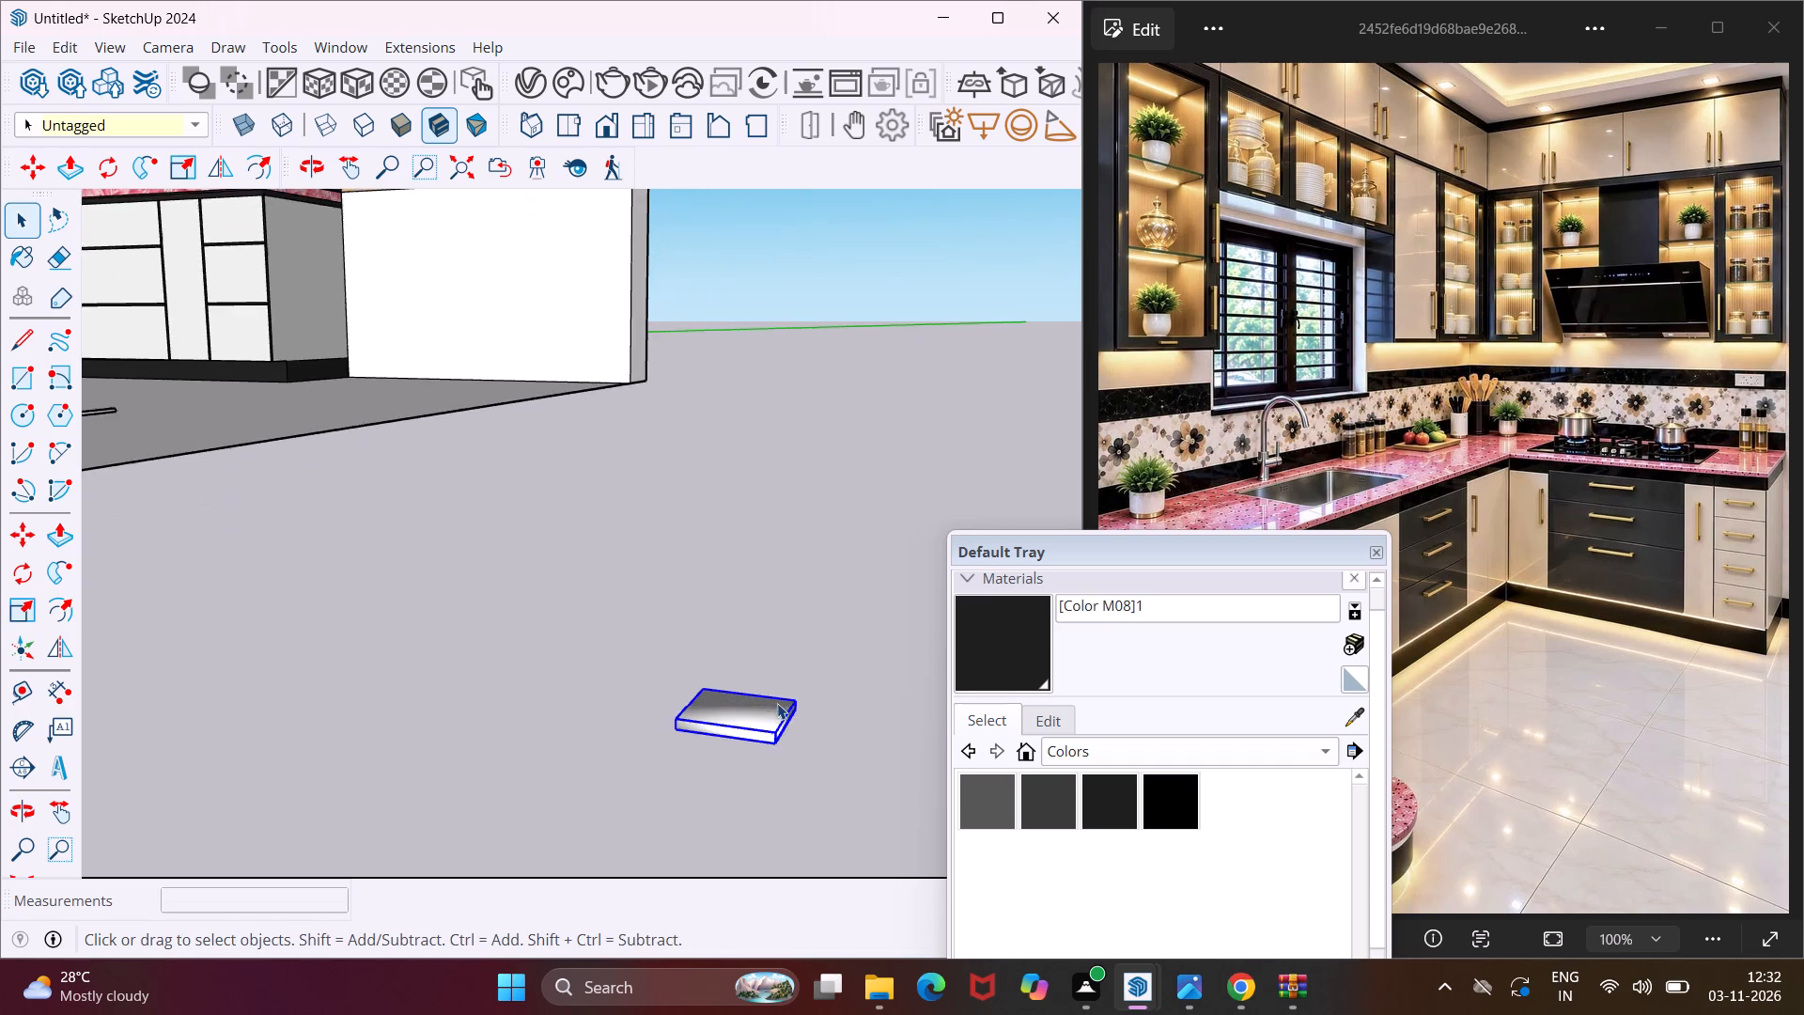
scroll(770, 730, "up", 4)
key("m")
scroll(774, 748, "up", 6)
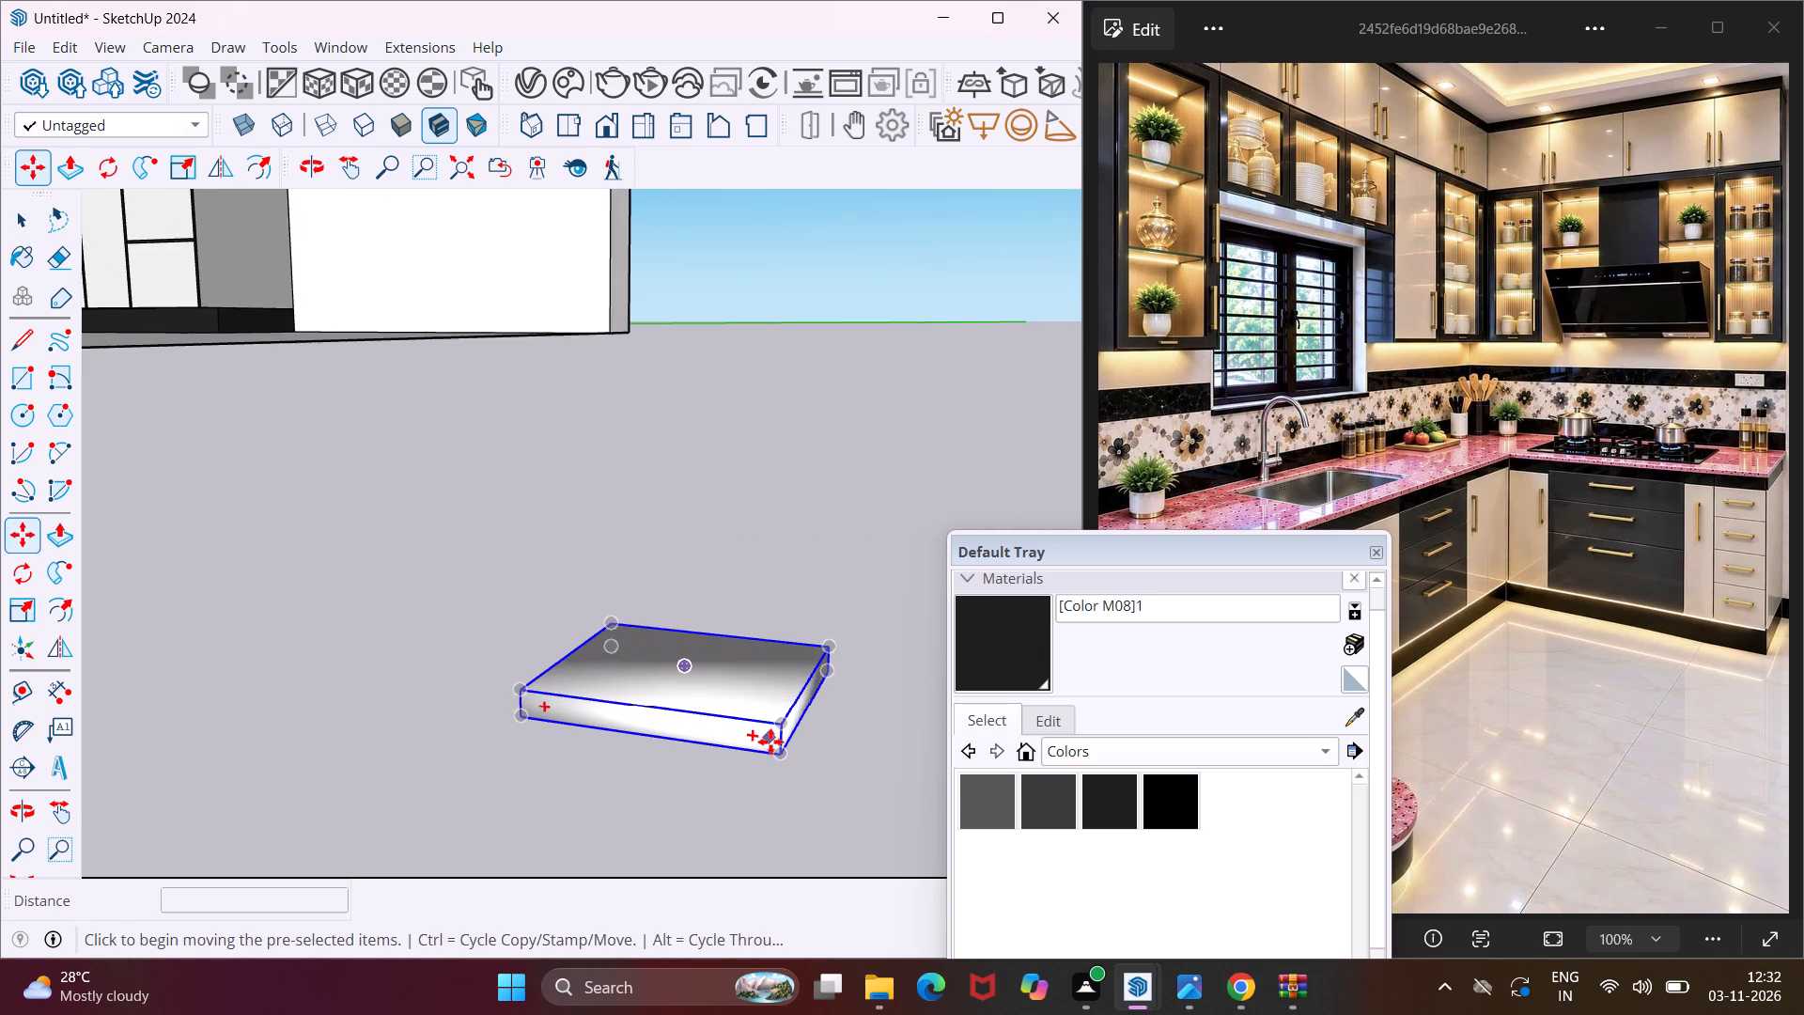
scroll(770, 742, "up", 2)
left_click(762, 742)
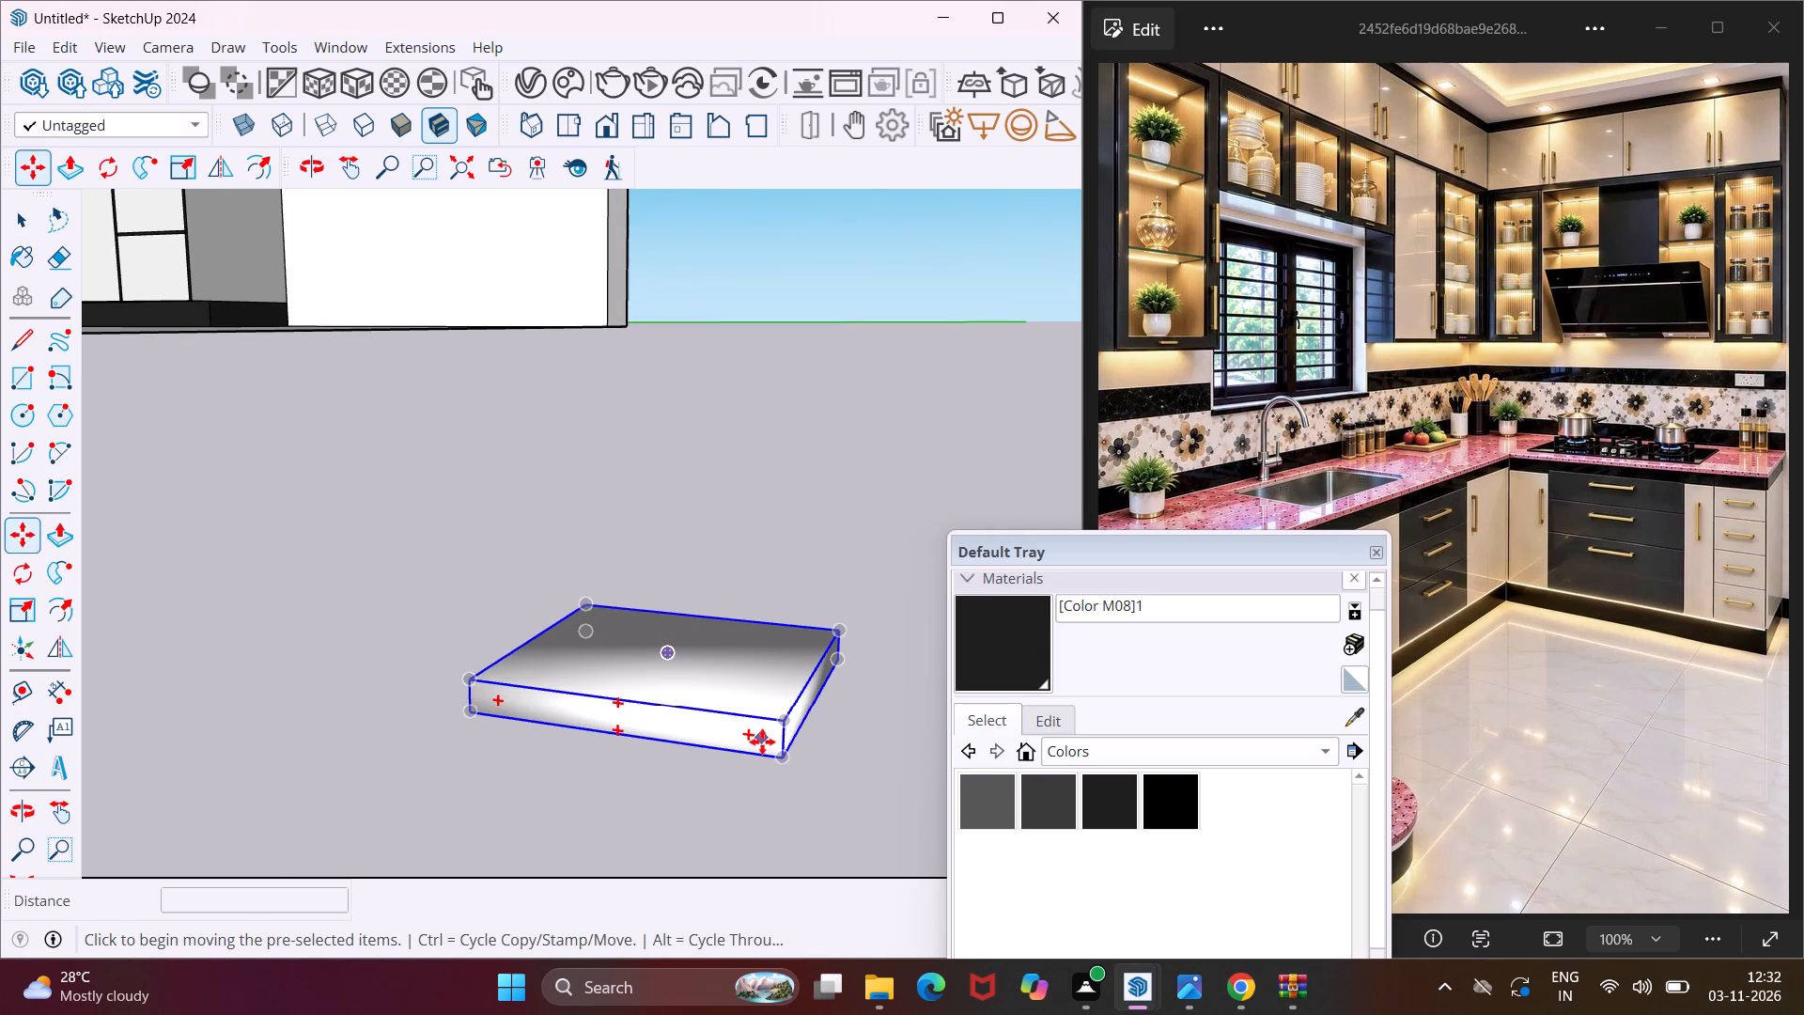
scroll(676, 700, "down", 2)
scroll(676, 700, "up", 1)
scroll(676, 700, "down", 12)
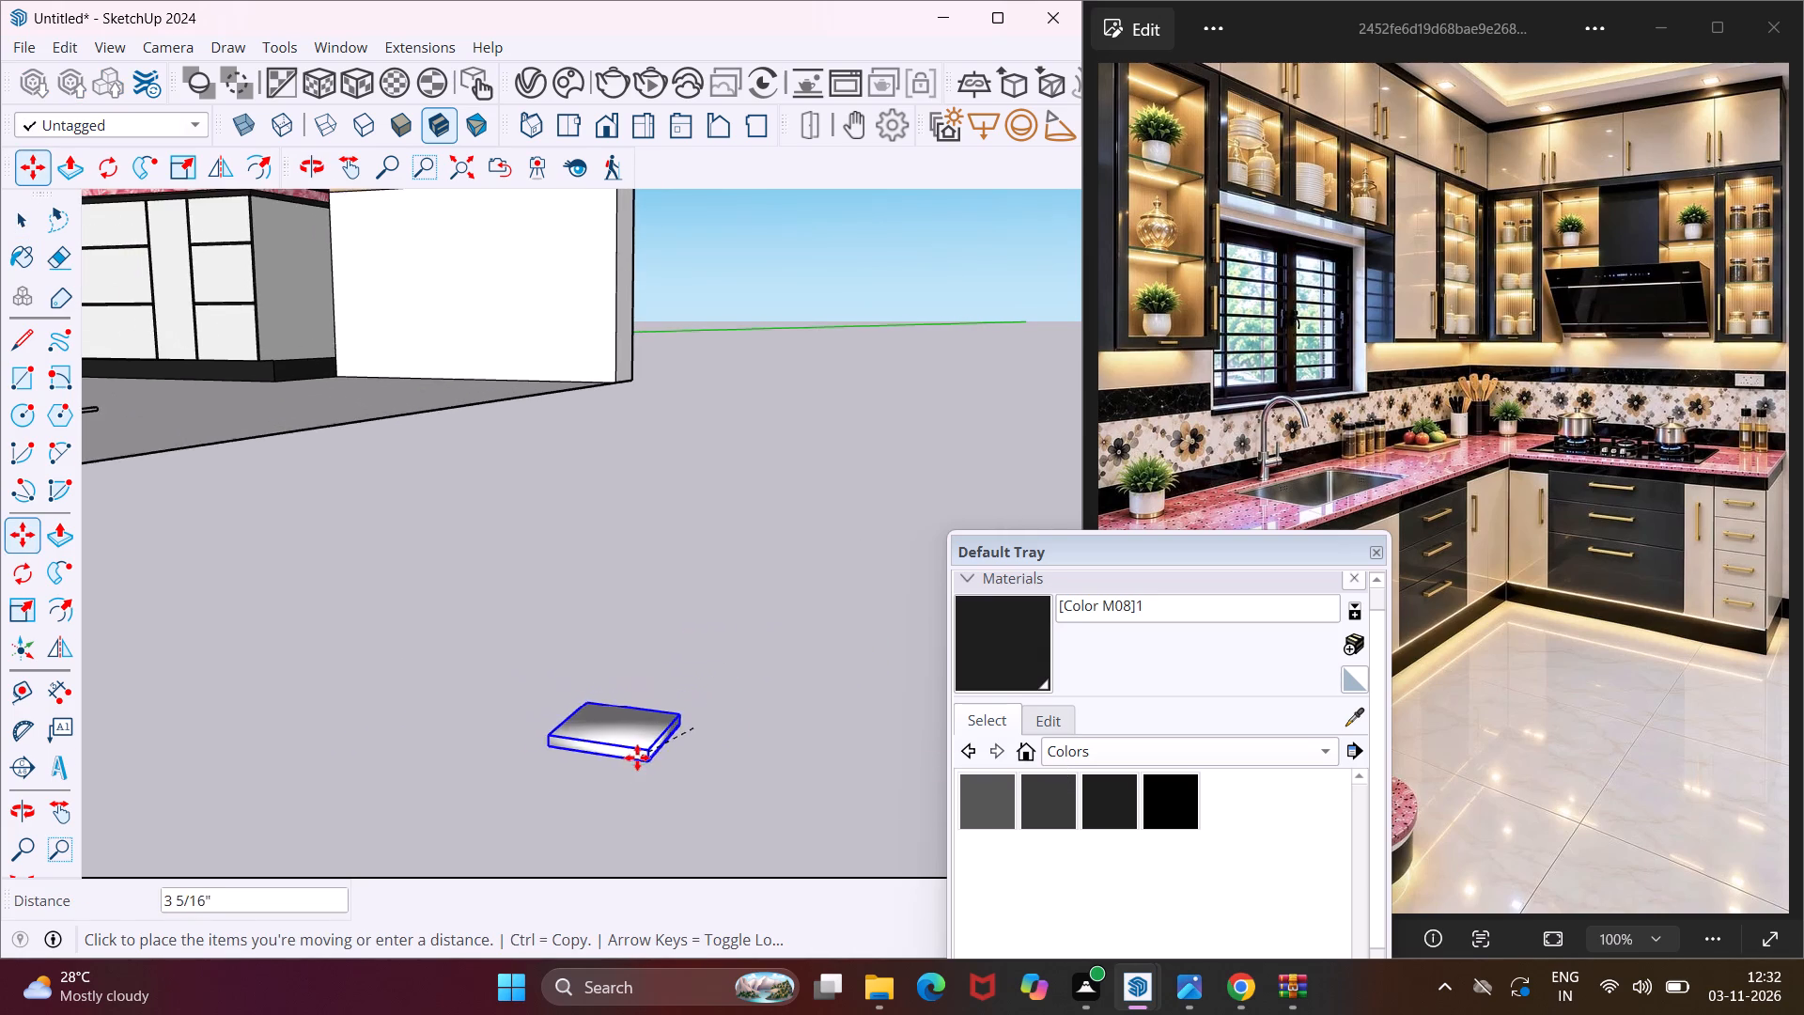
scroll(628, 761, "down", 18)
scroll(611, 779, "down", 5)
middle_click_drag(593, 782, 564, 720)
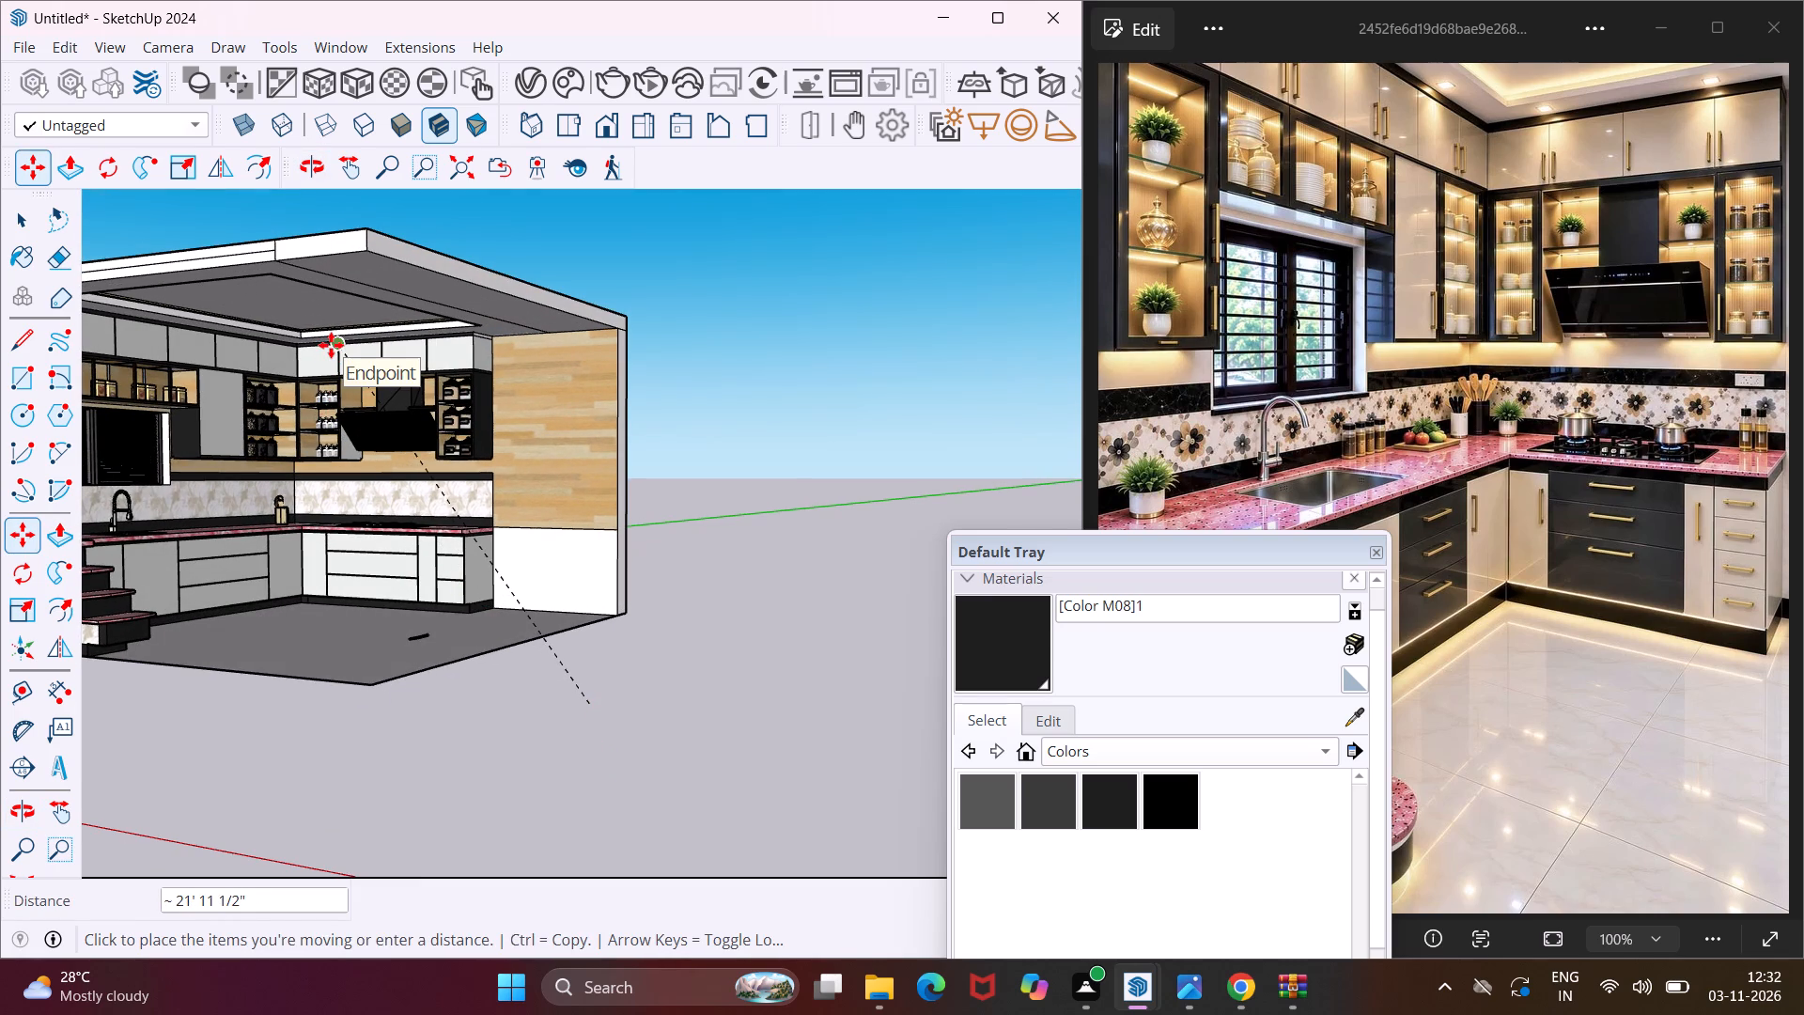
scroll(439, 328, "up", 6)
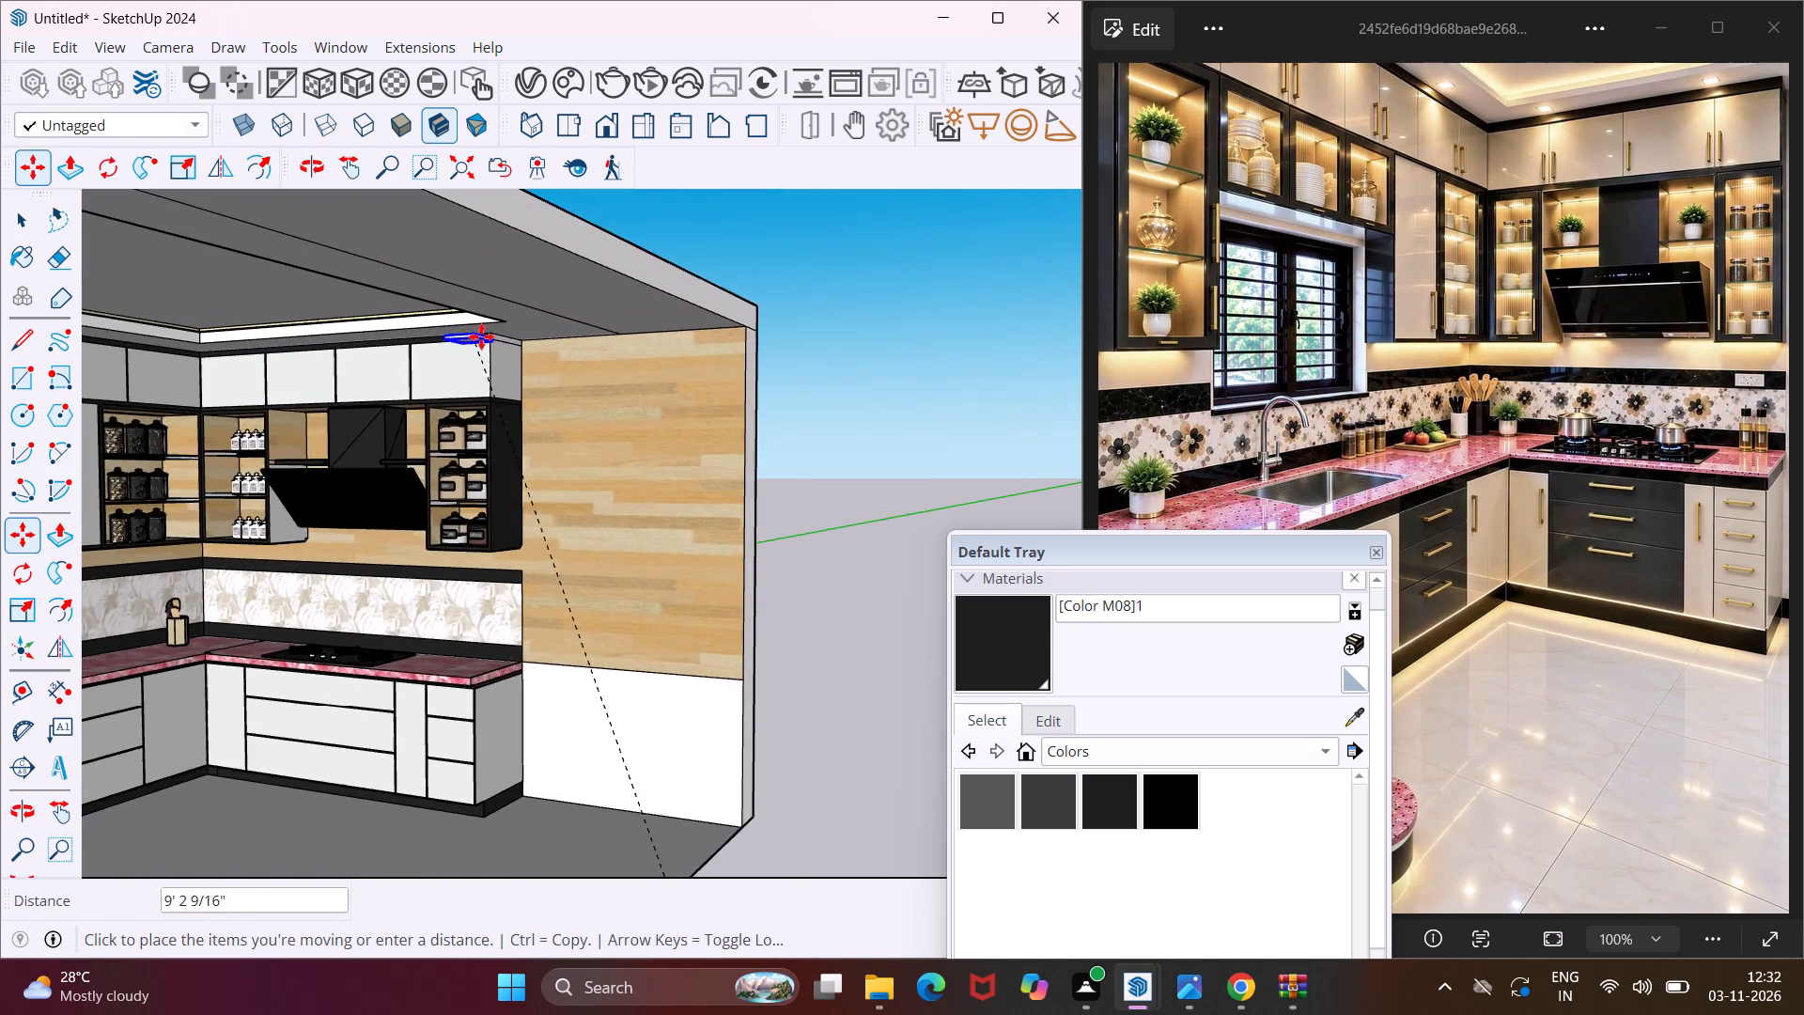
scroll(481, 336, "up", 13)
middle_click_drag(530, 314, 777, 161)
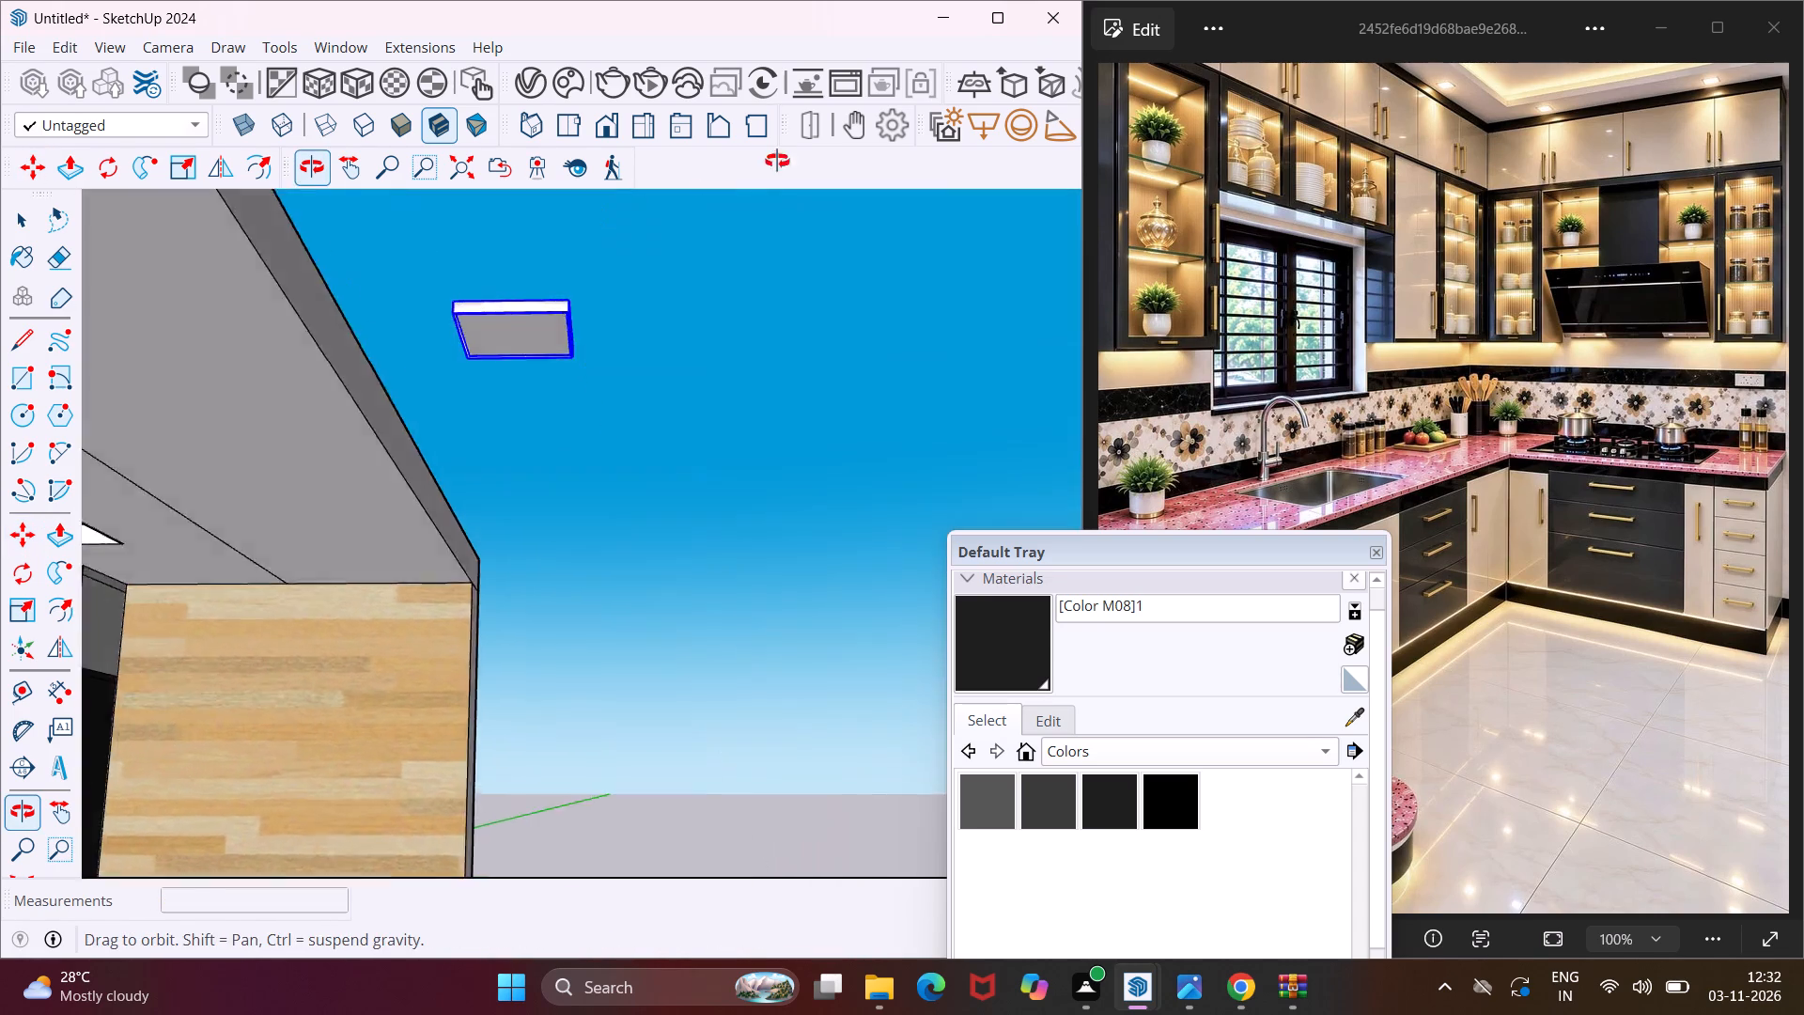
middle_click_drag(777, 161, 815, 152)
scroll(722, 229, "down", 17)
scroll(304, 429, "up", 10)
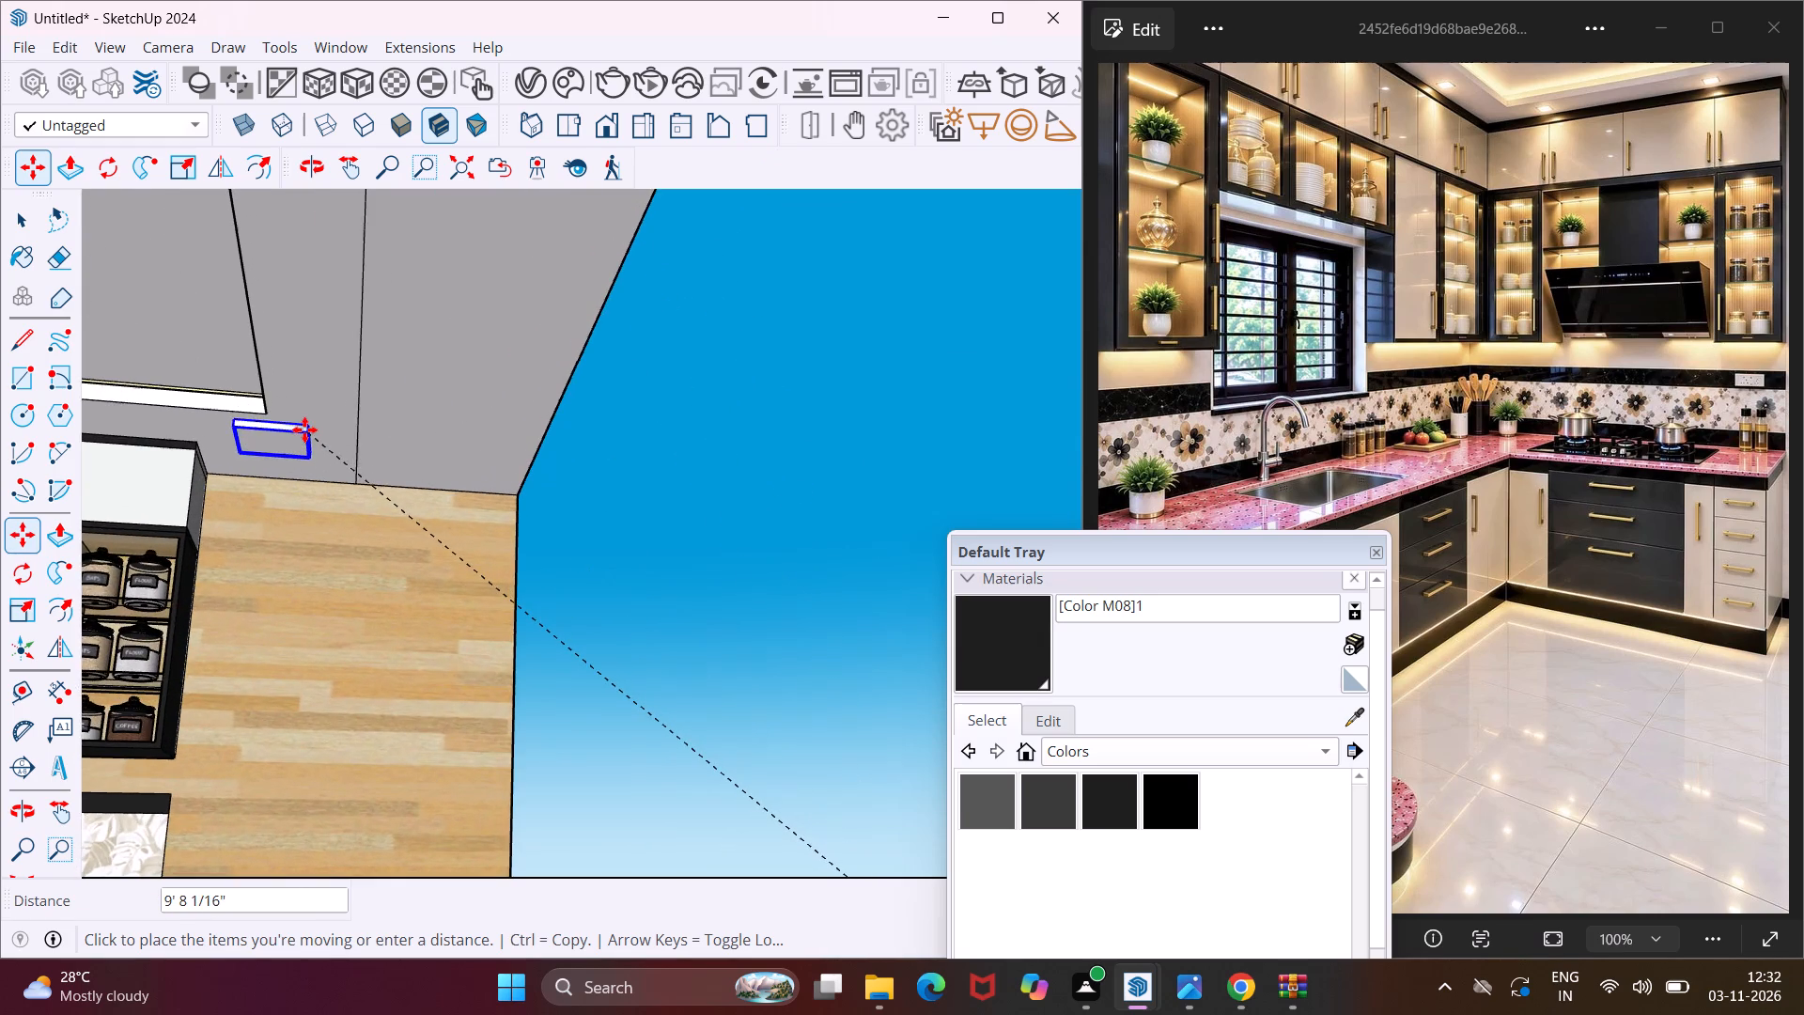
middle_click_drag(304, 429, 845, 563)
scroll(764, 571, "down", 4)
scroll(679, 571, "down", 4)
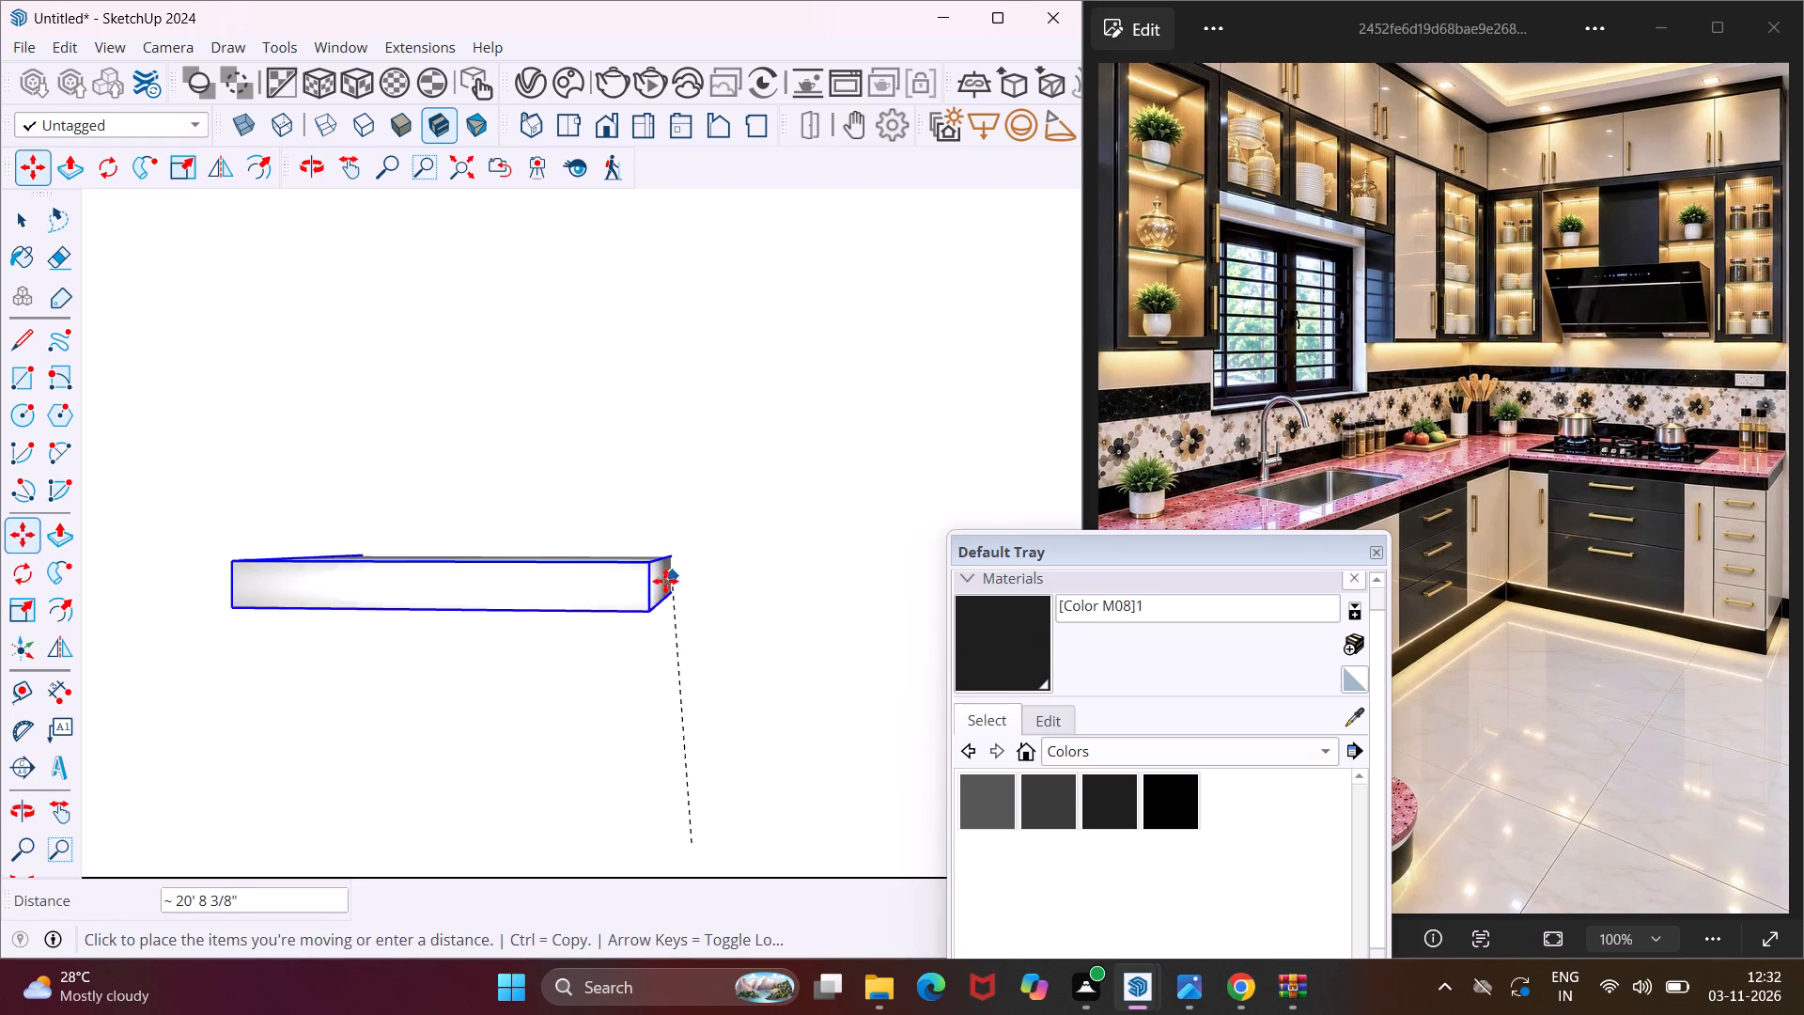
scroll(652, 581, "down", 6)
scroll(576, 586, "down", 1)
scroll(569, 592, "up", 1)
scroll(568, 592, "down", 4)
scroll(426, 640, "down", 13)
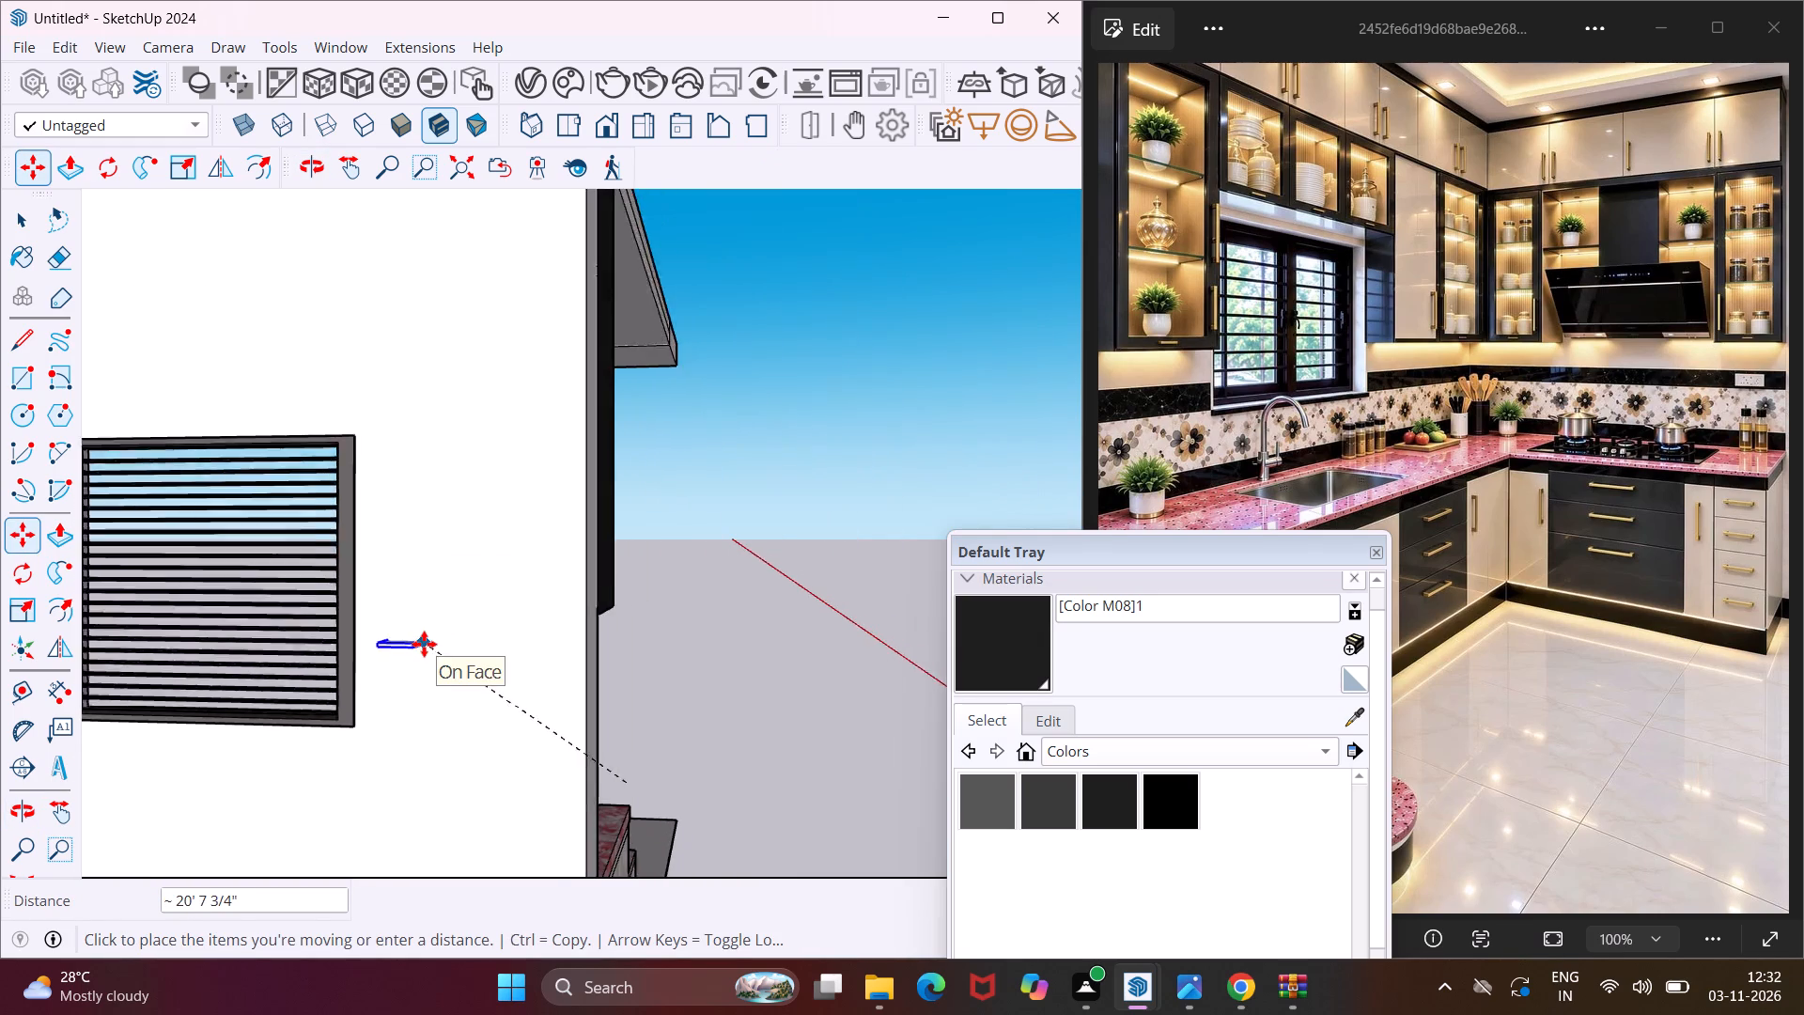
scroll(424, 644, "down", 2)
middle_click_drag(529, 513, 303, 526)
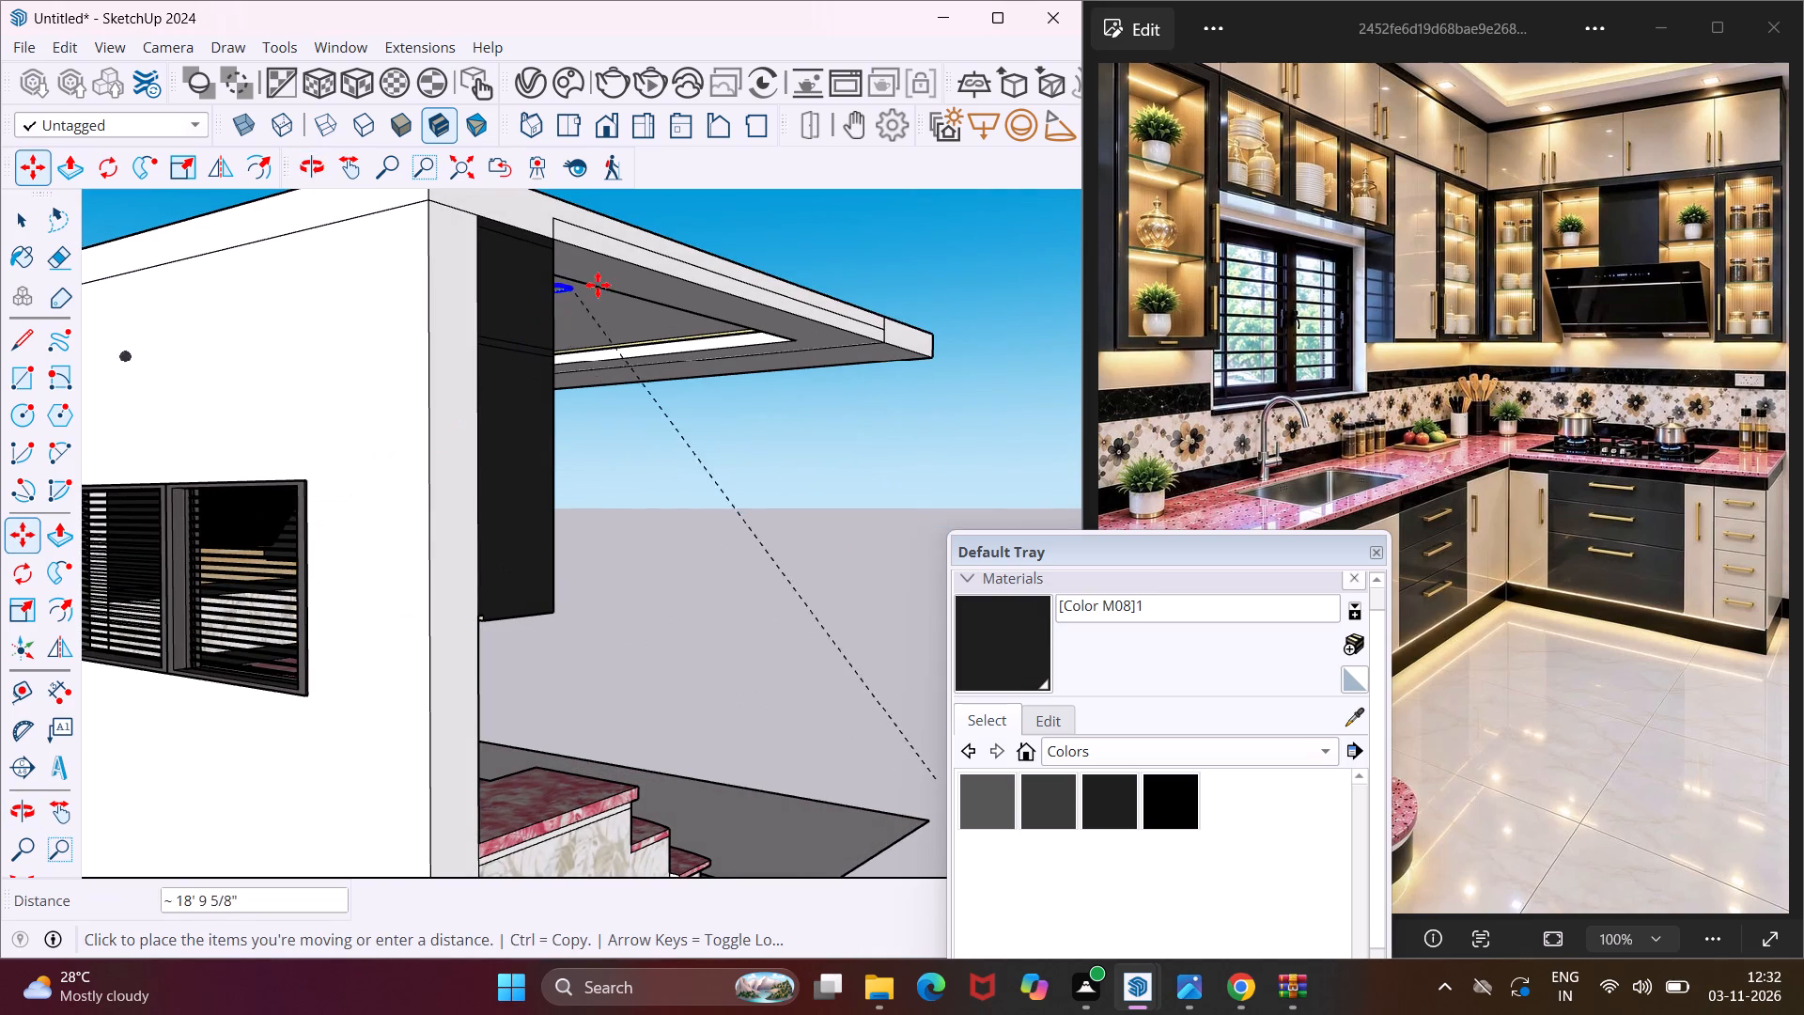
scroll(610, 269, "up", 9)
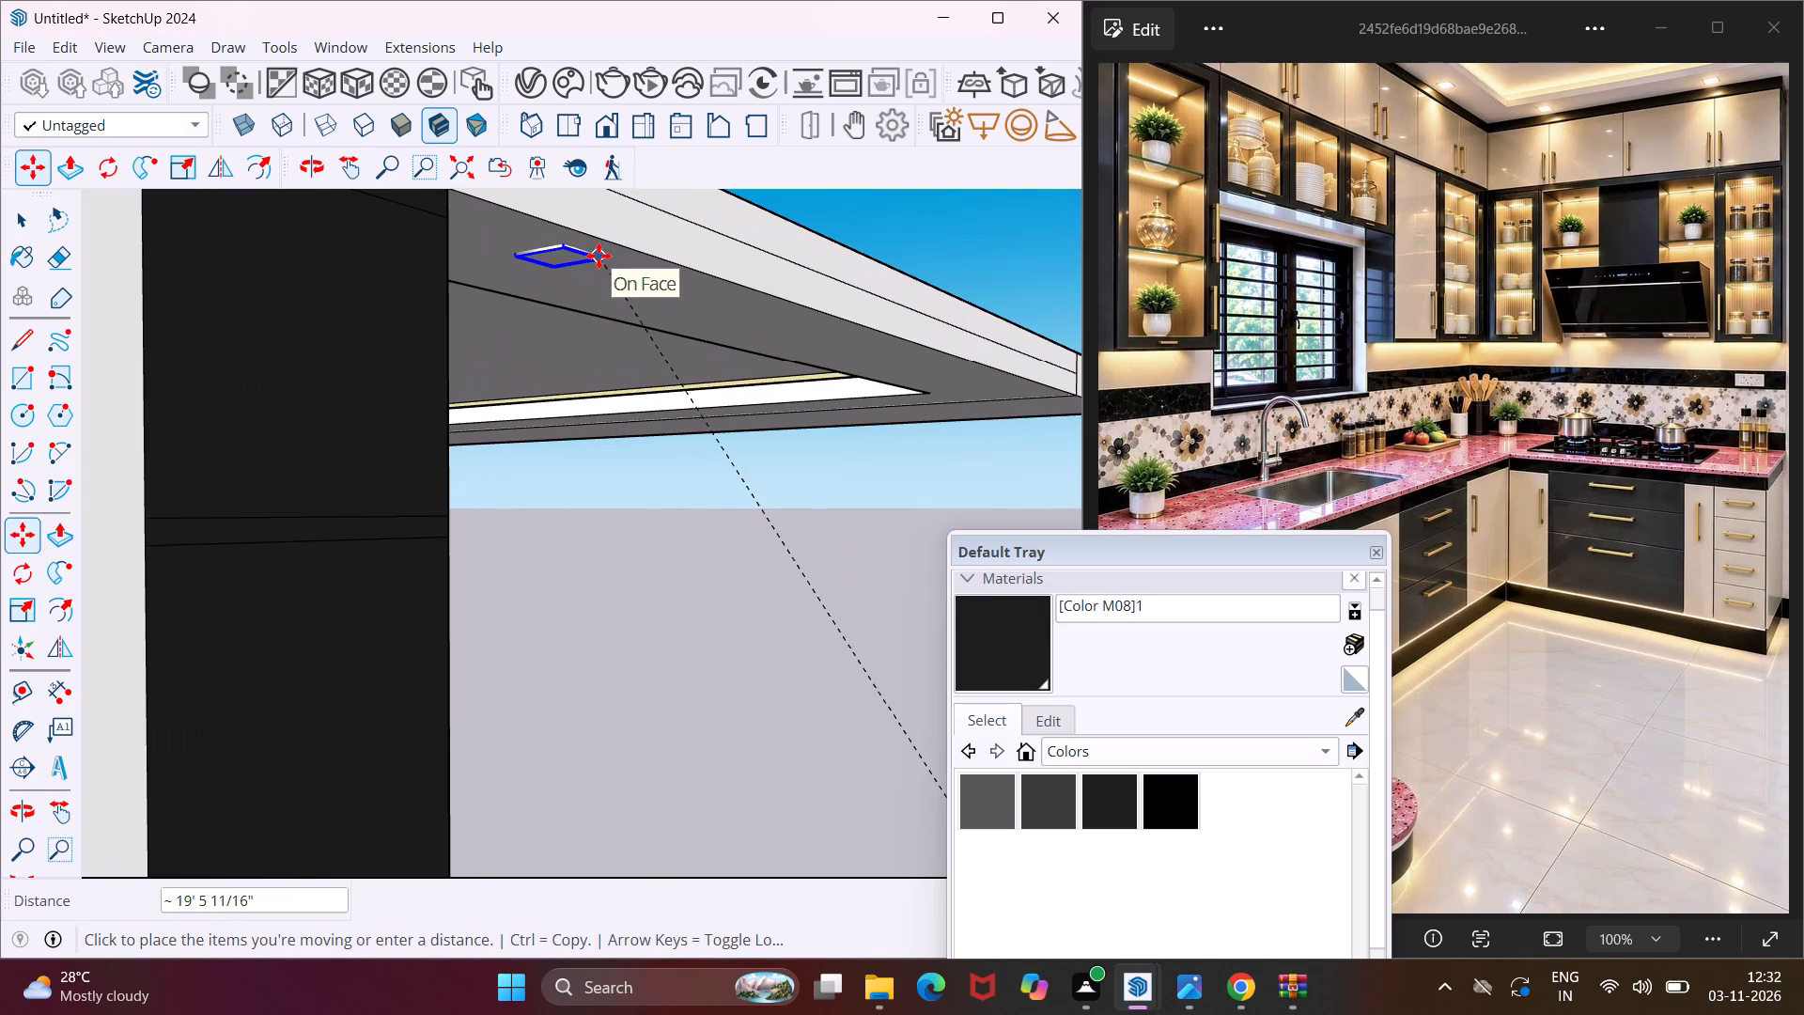
left_click(599, 256)
Shift the ceiling light across the border, away from the recess and closer to the window-wall cabinets.
middle_click_drag(599, 256, 290, 209)
left_click(536, 278)
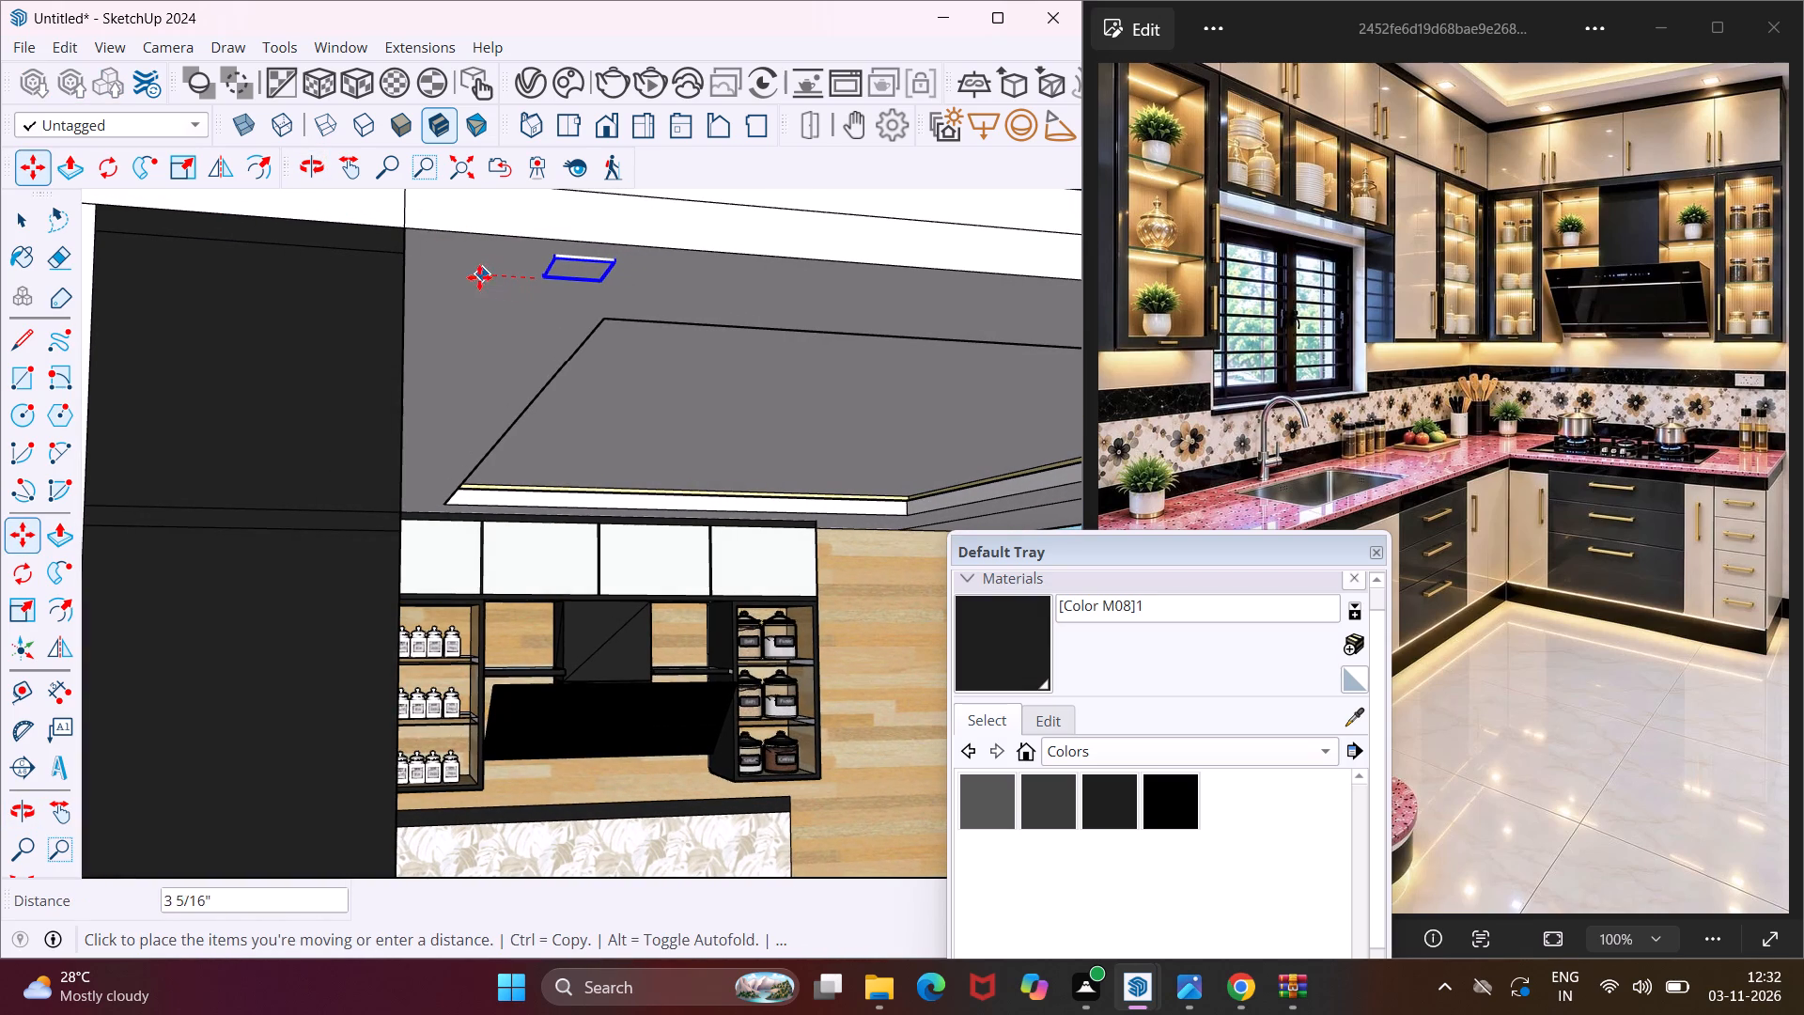
left_click(466, 274)
Copy the light about 11' 8 5/16" along the window-wall ceiling border to the hood-wall corner, dividing the distance into 5 equal spaces.
middle_click_drag(520, 320, 452, 320)
left_click(471, 316)
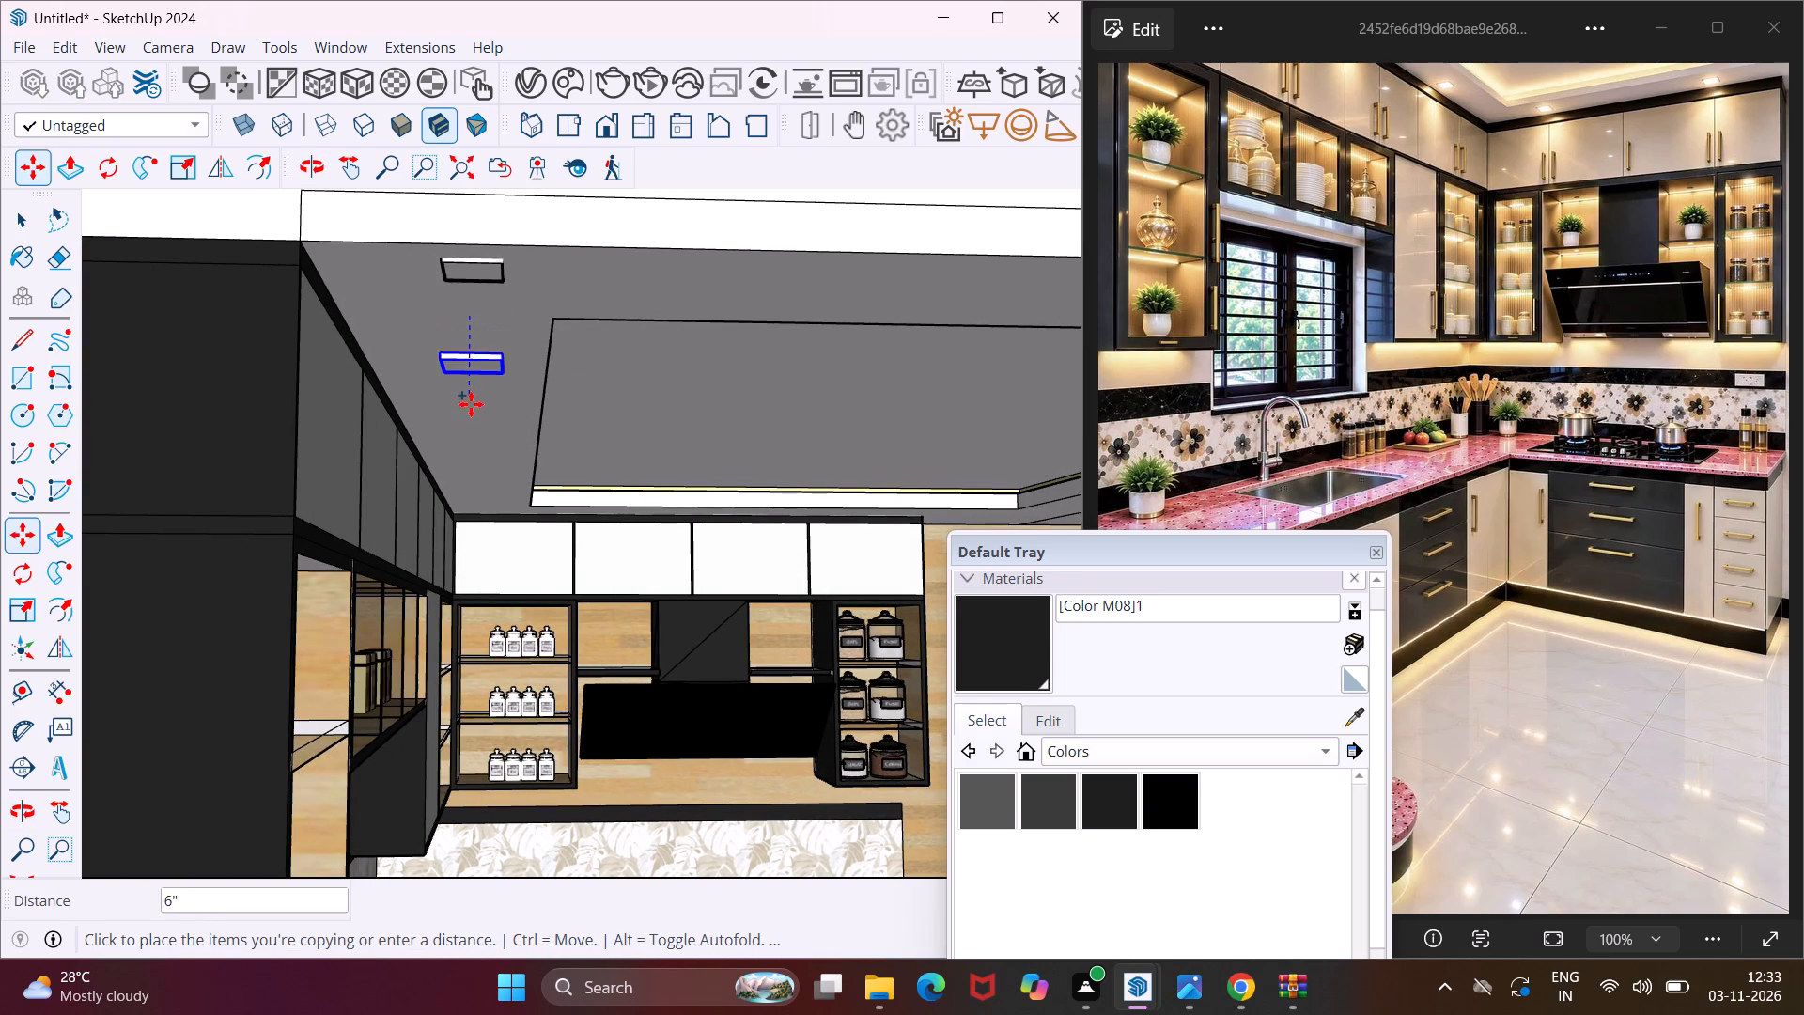
middle_click_drag(471, 404, 15, 383)
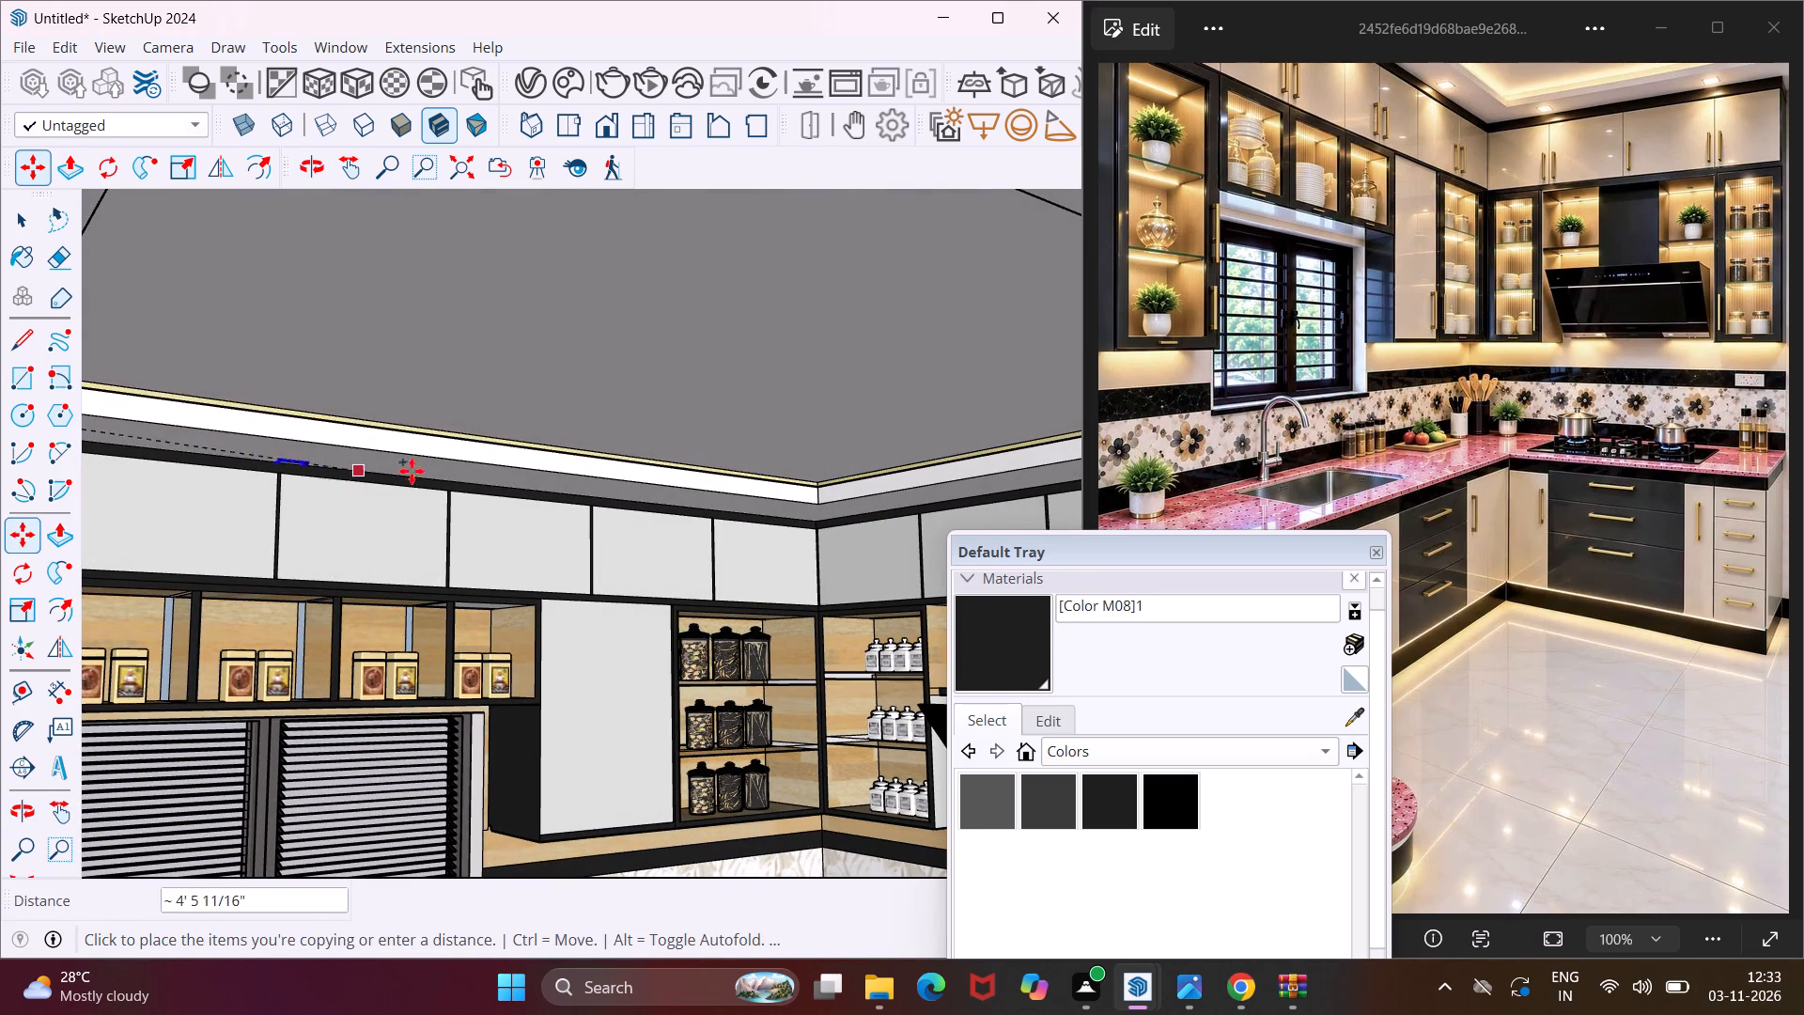
scroll(628, 490, "up", 3)
middle_click_drag(658, 498, 412, 413)
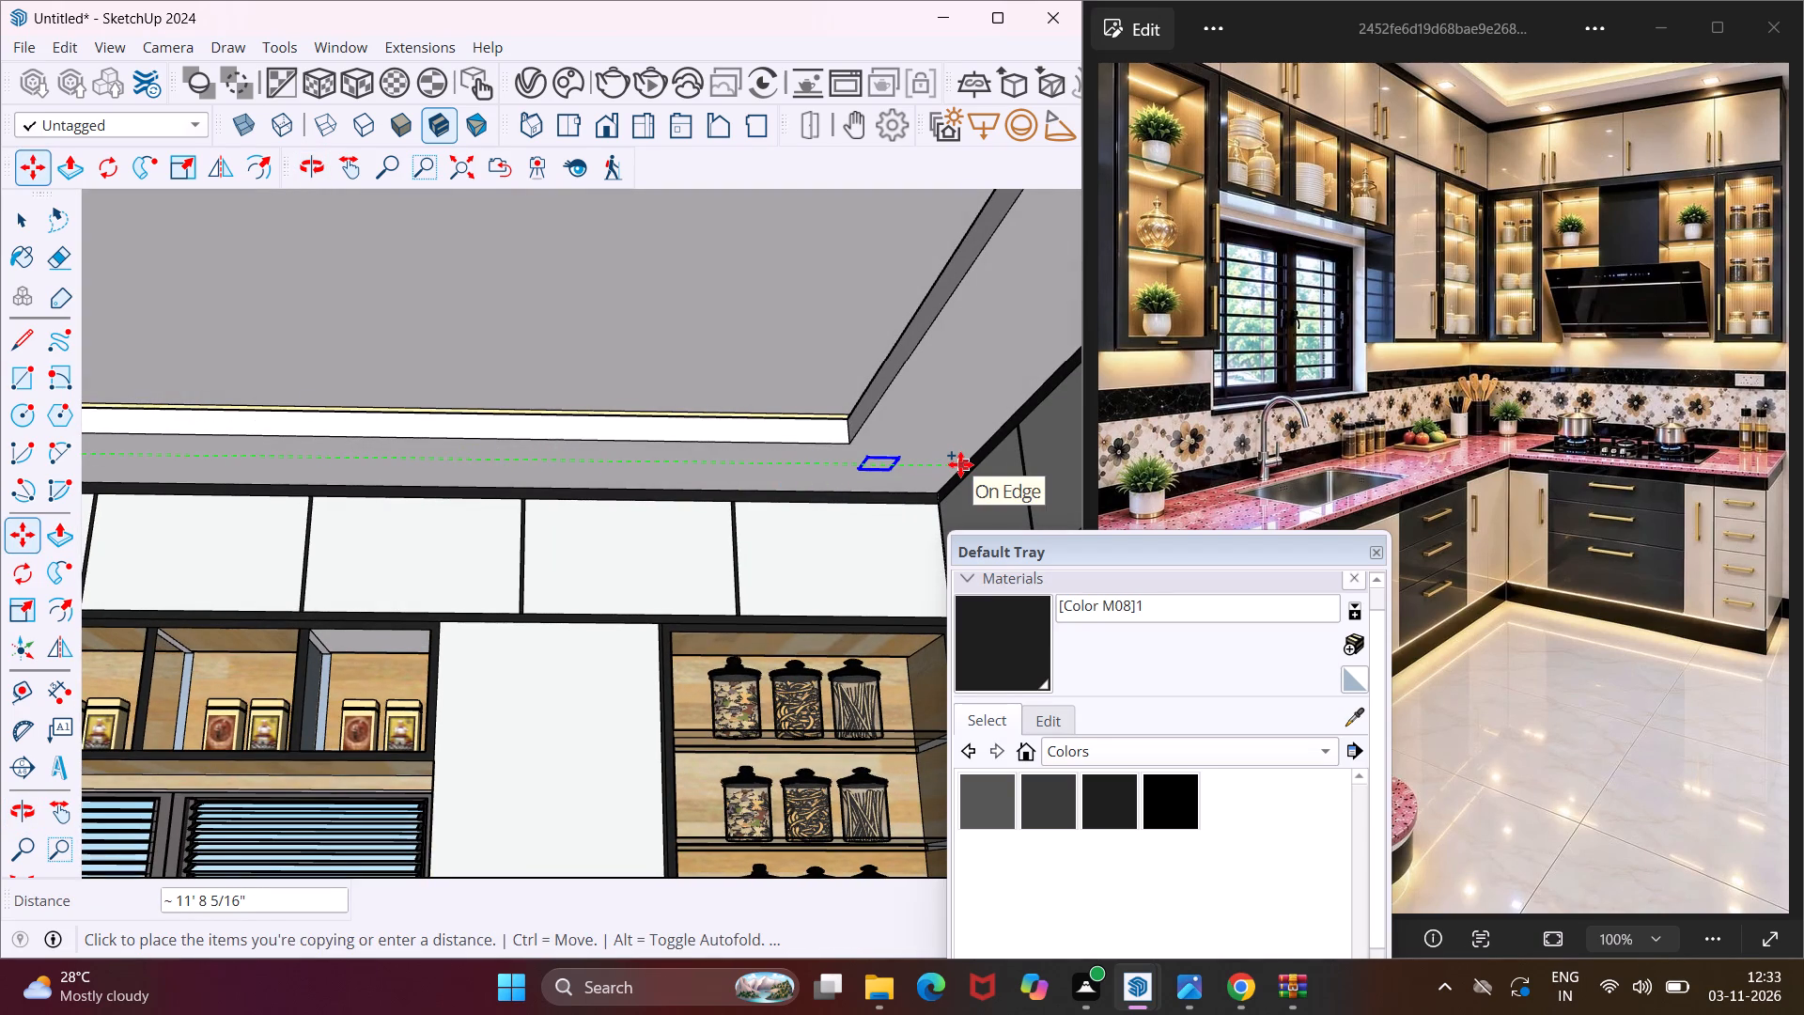
left_click(960, 464)
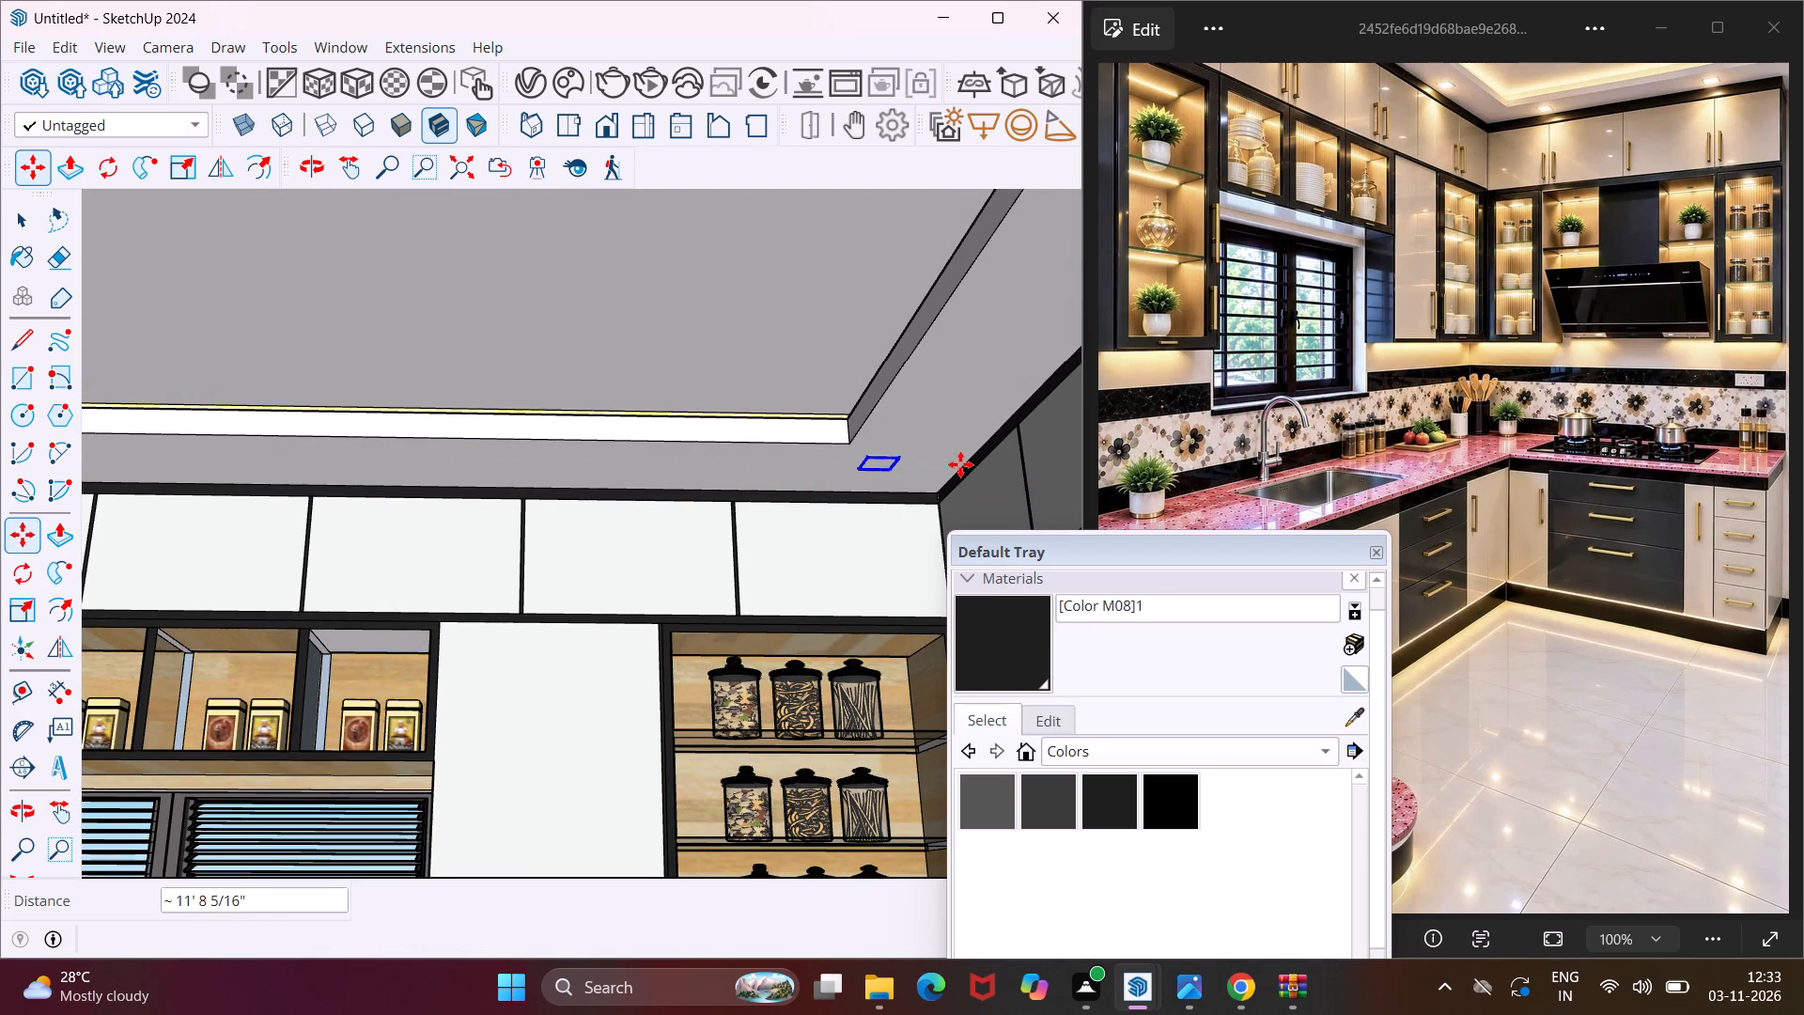
key("slash")
key("5")
key("Return")
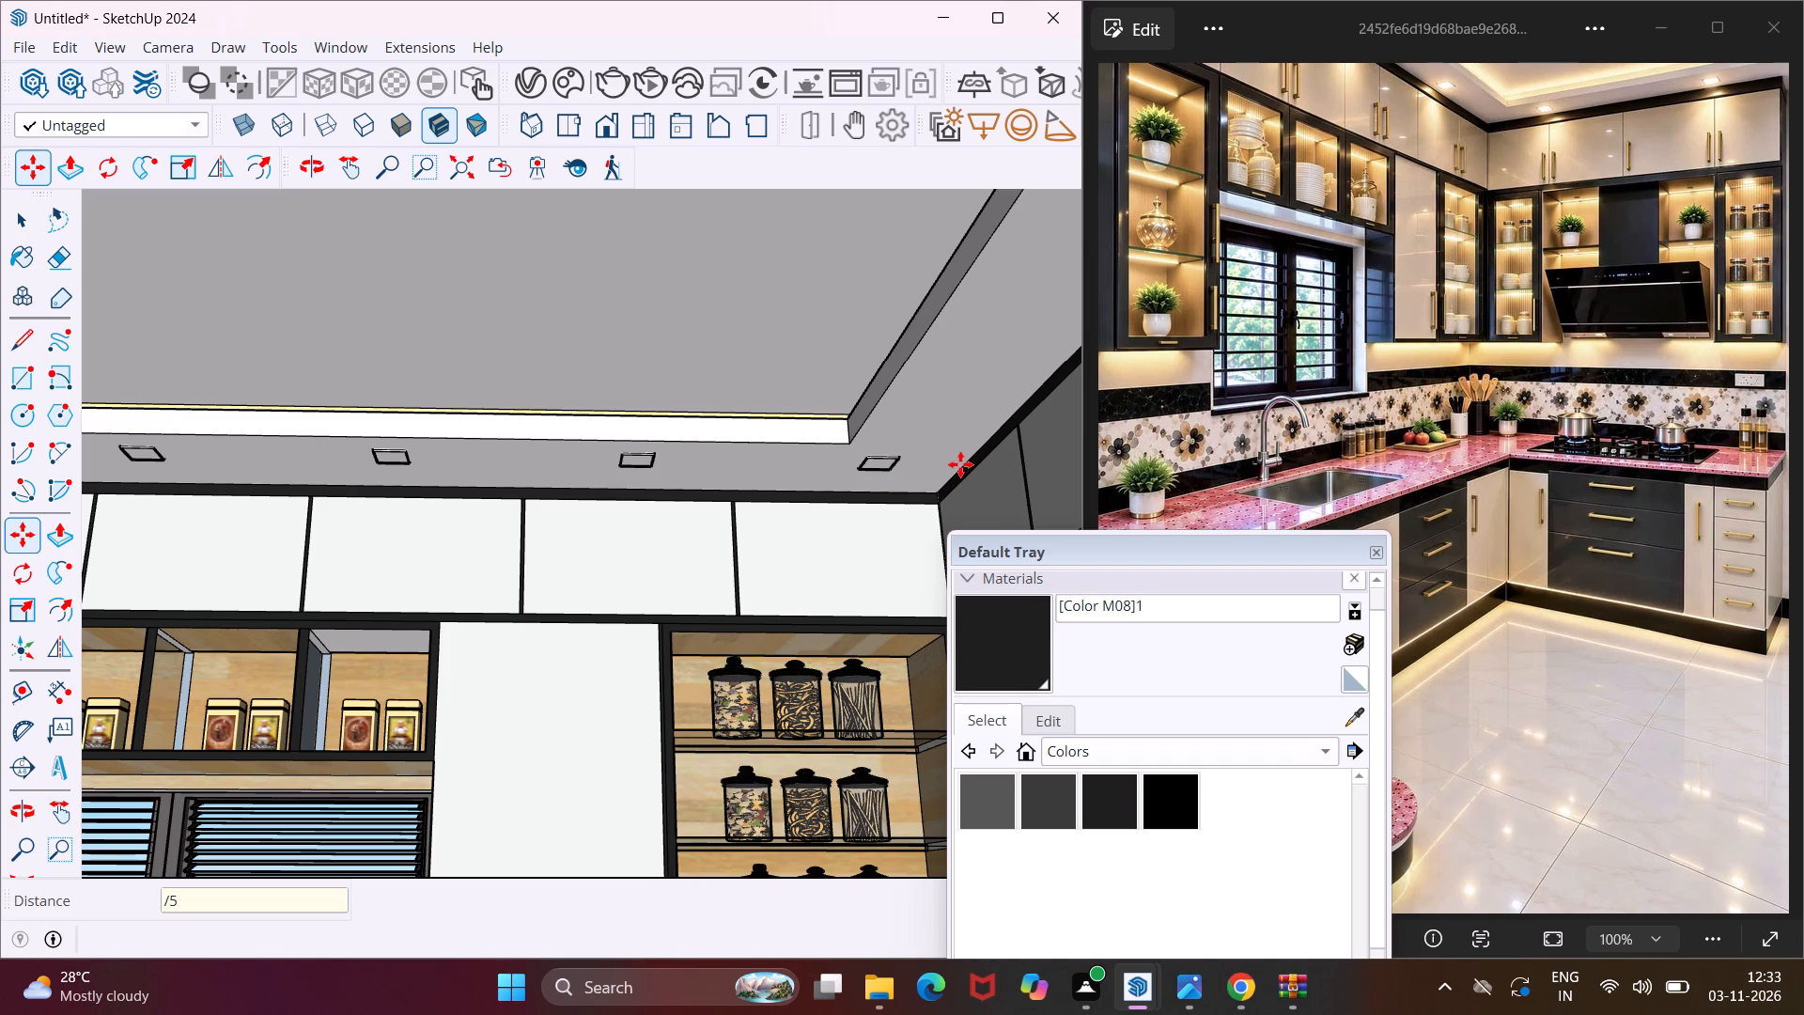
scroll(900, 451, "down", 3)
key("Escape")
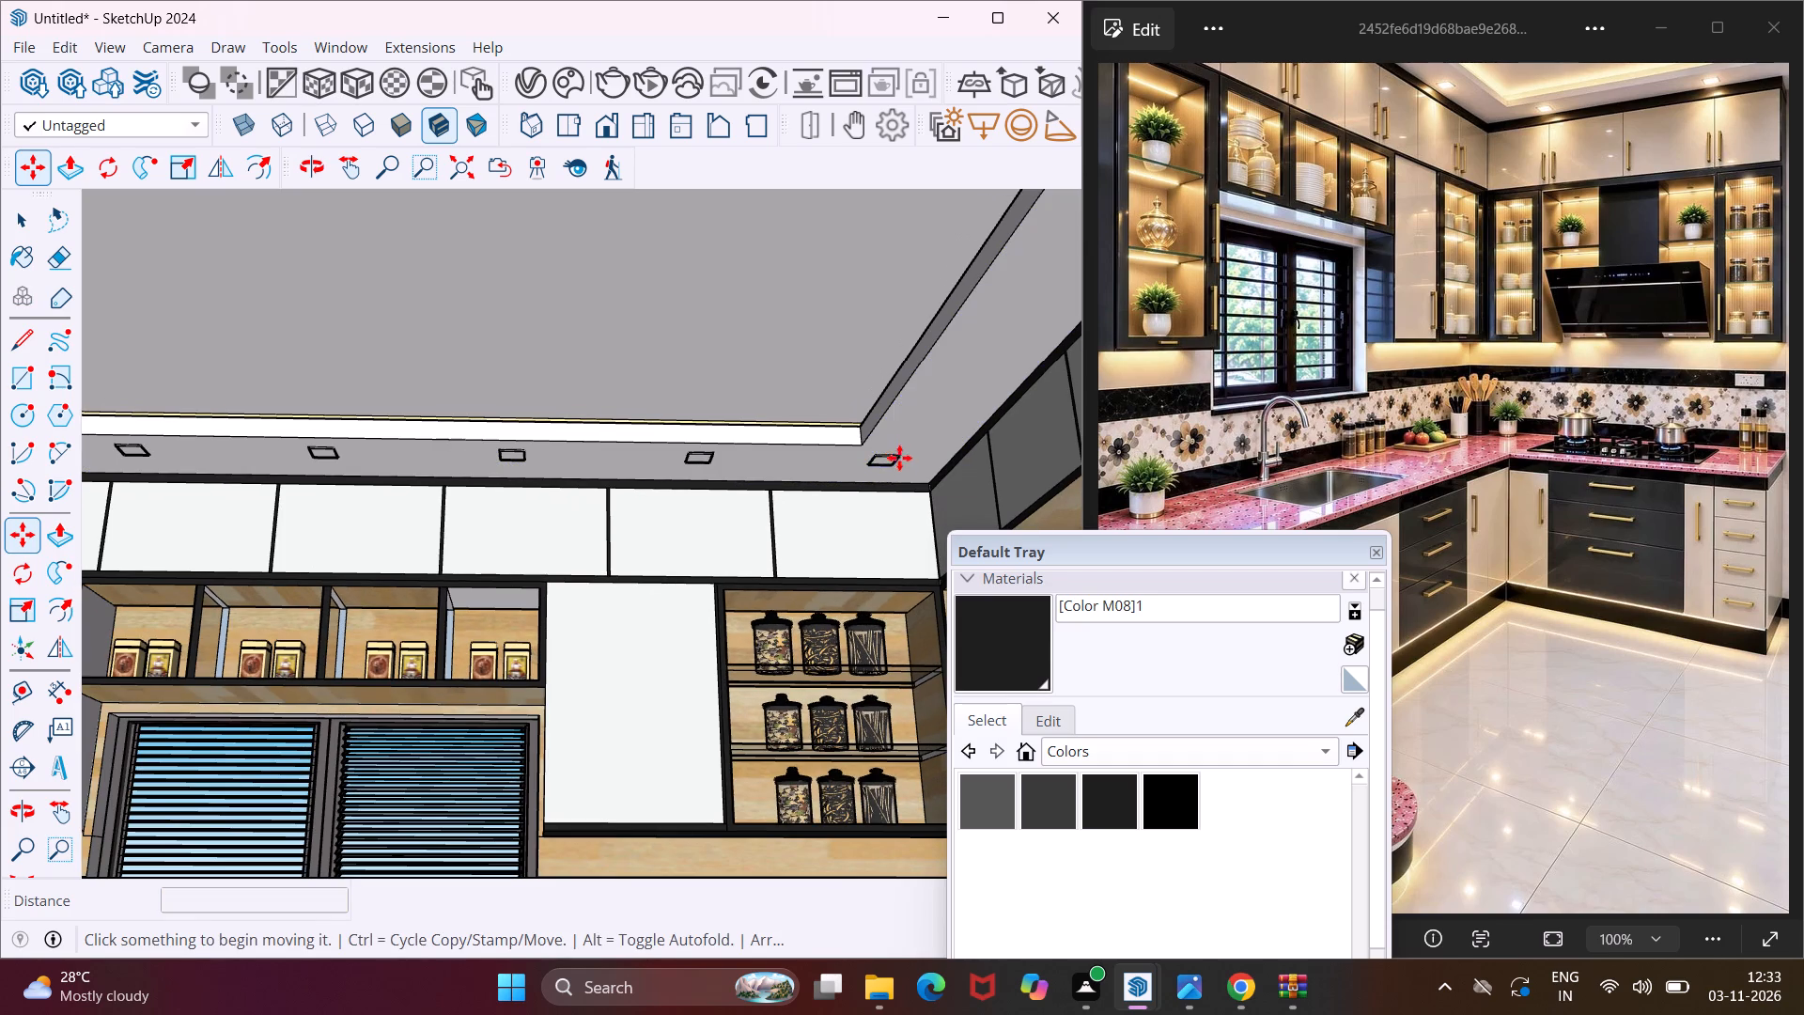
Copy the corner light 8' 9 7/8" along the hood-wall ceiling border, dividing the distance into 4 equal spaces.
key("space")
left_click(884, 464)
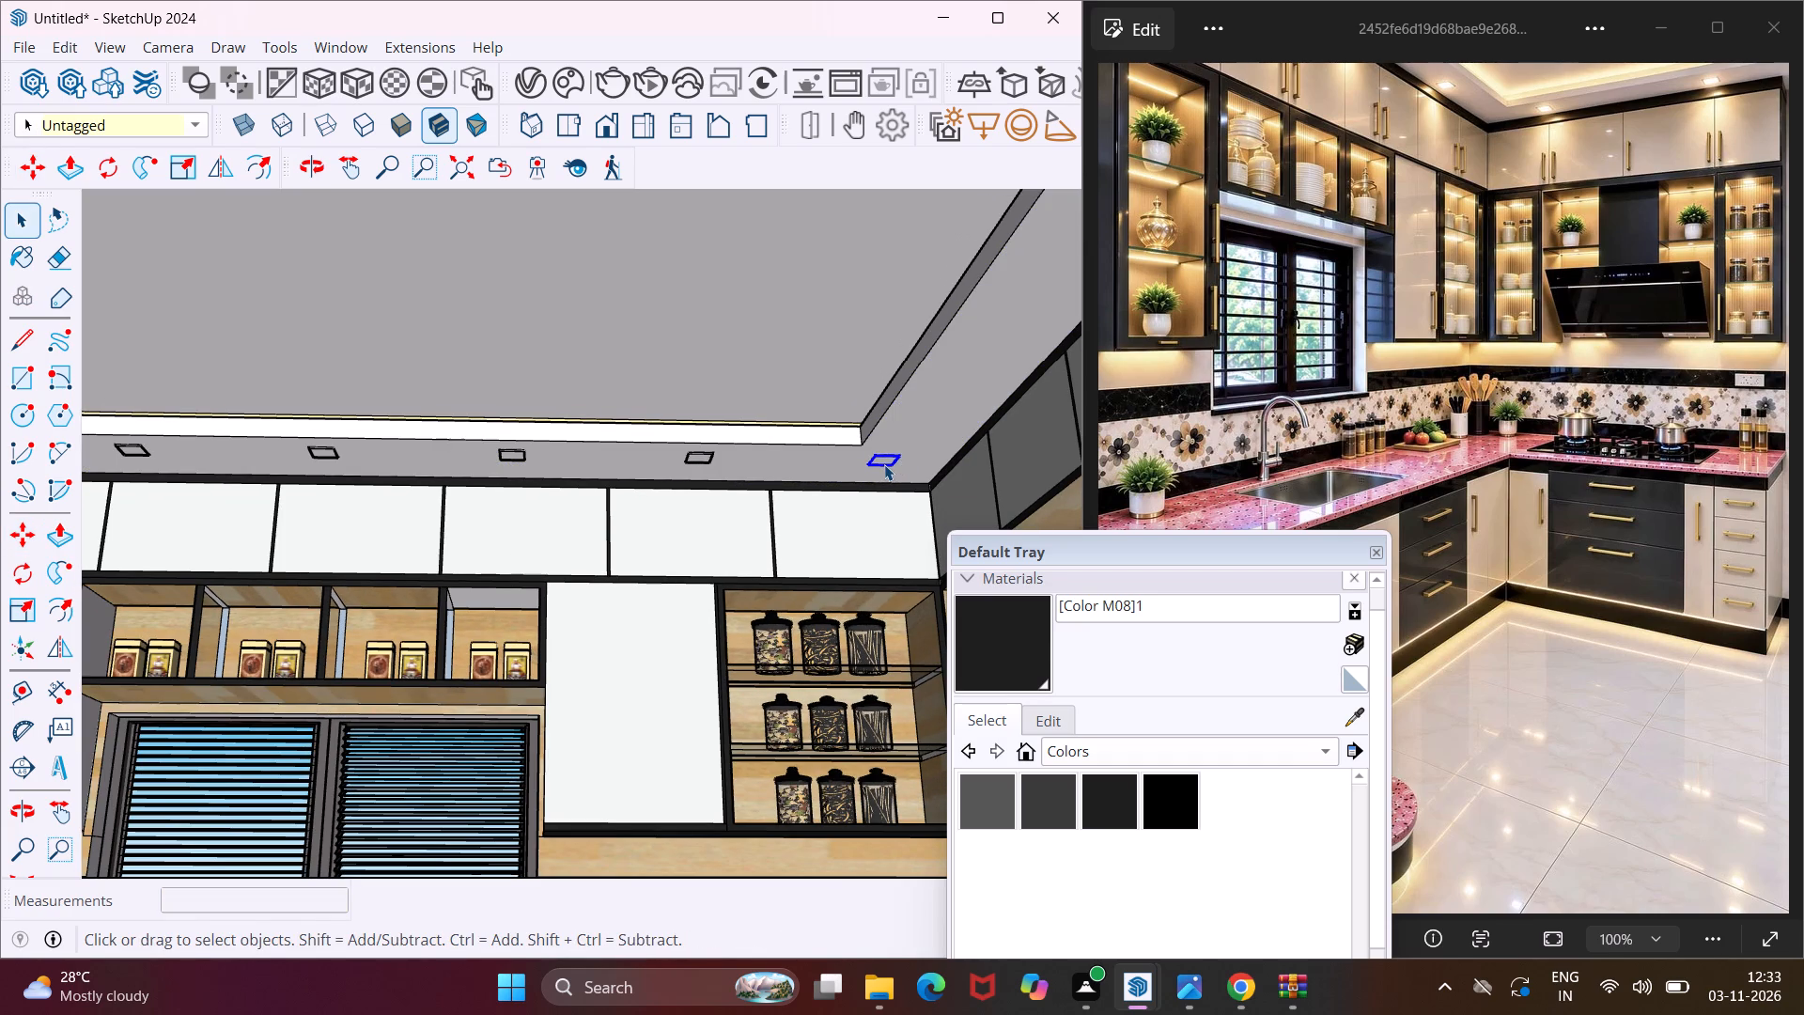
key("m")
left_click(923, 468)
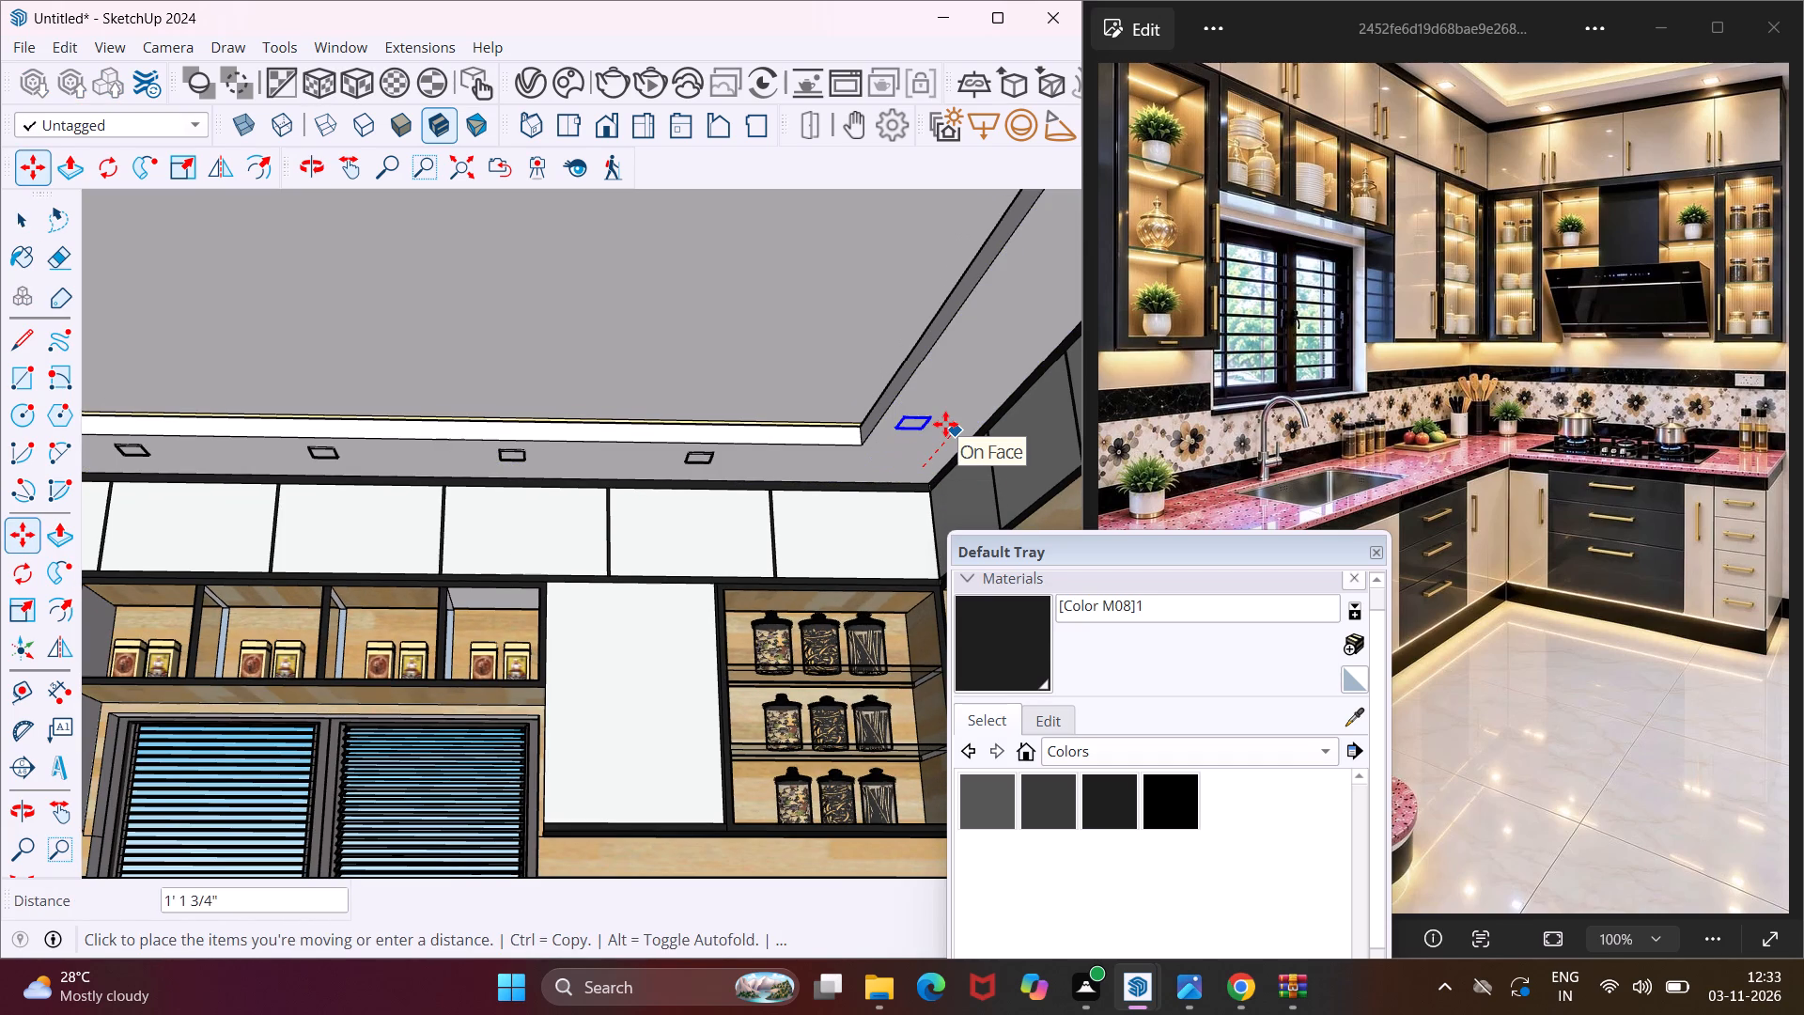
scroll(945, 424, "down", 1)
middle_click_drag(945, 424, 874, 428)
scroll(874, 428, "down", 7)
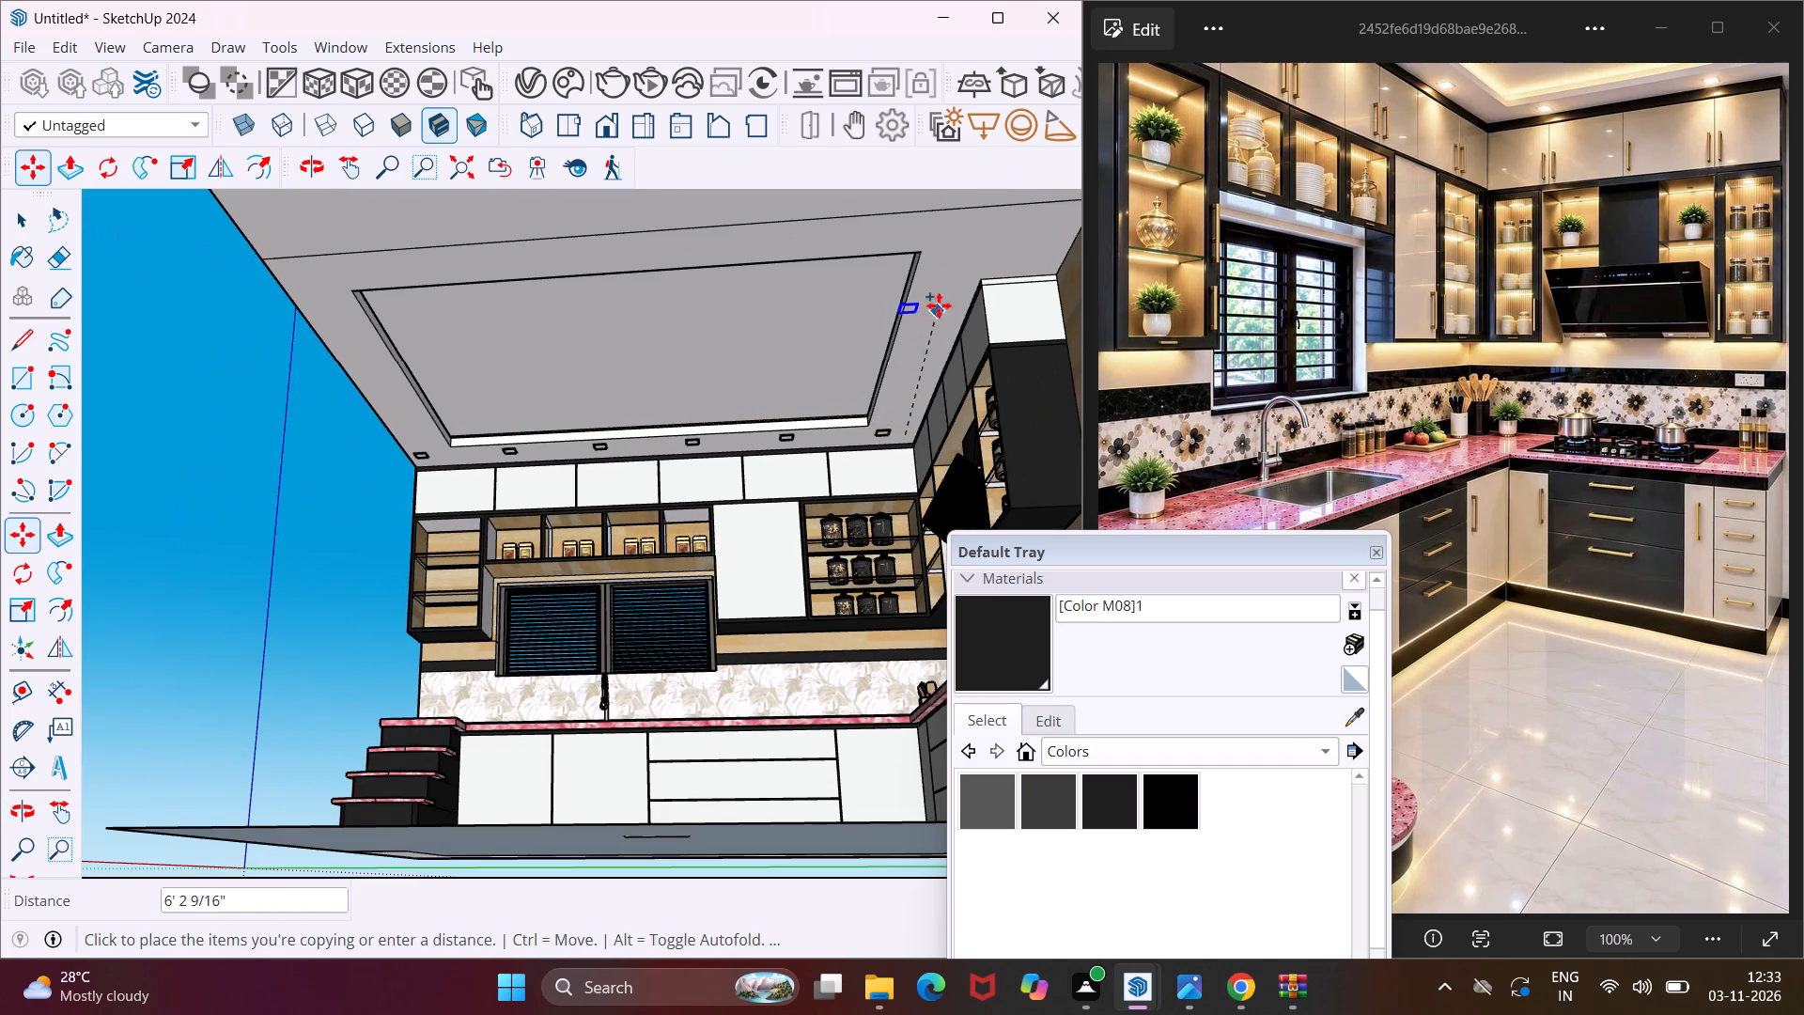
left_click(977, 234)
type("/4")
key("Return")
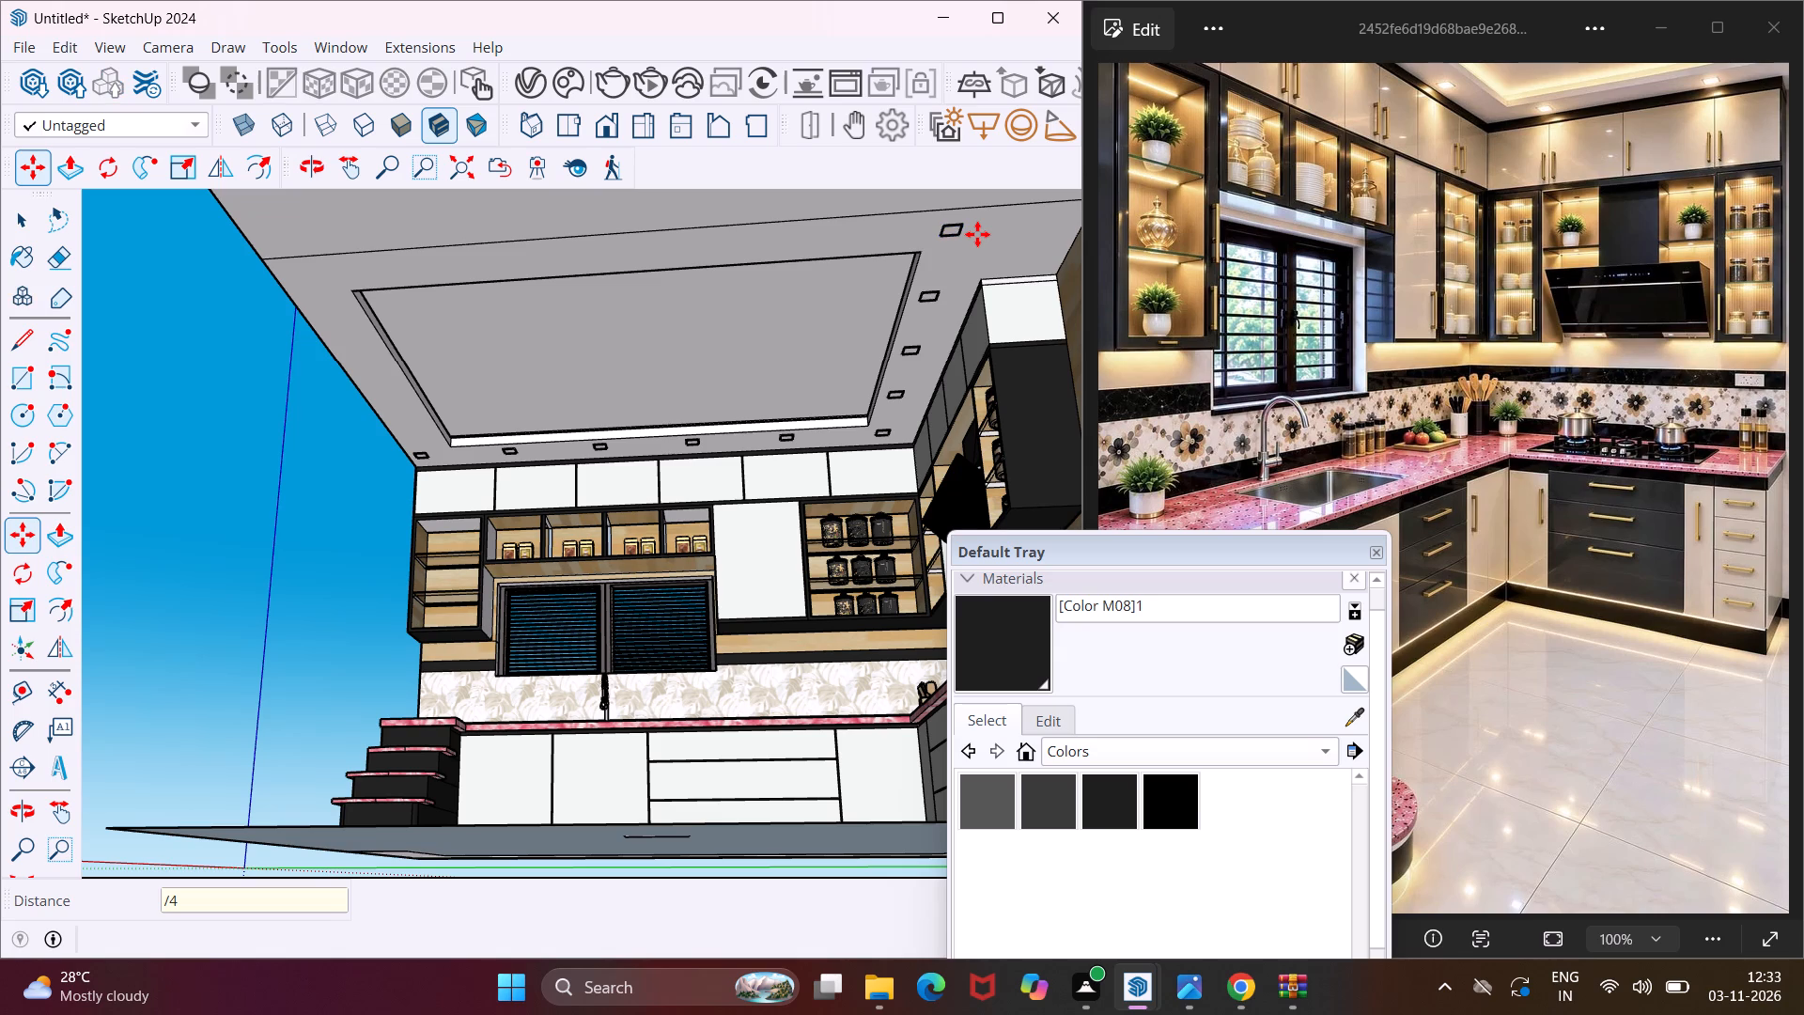
key("Escape")
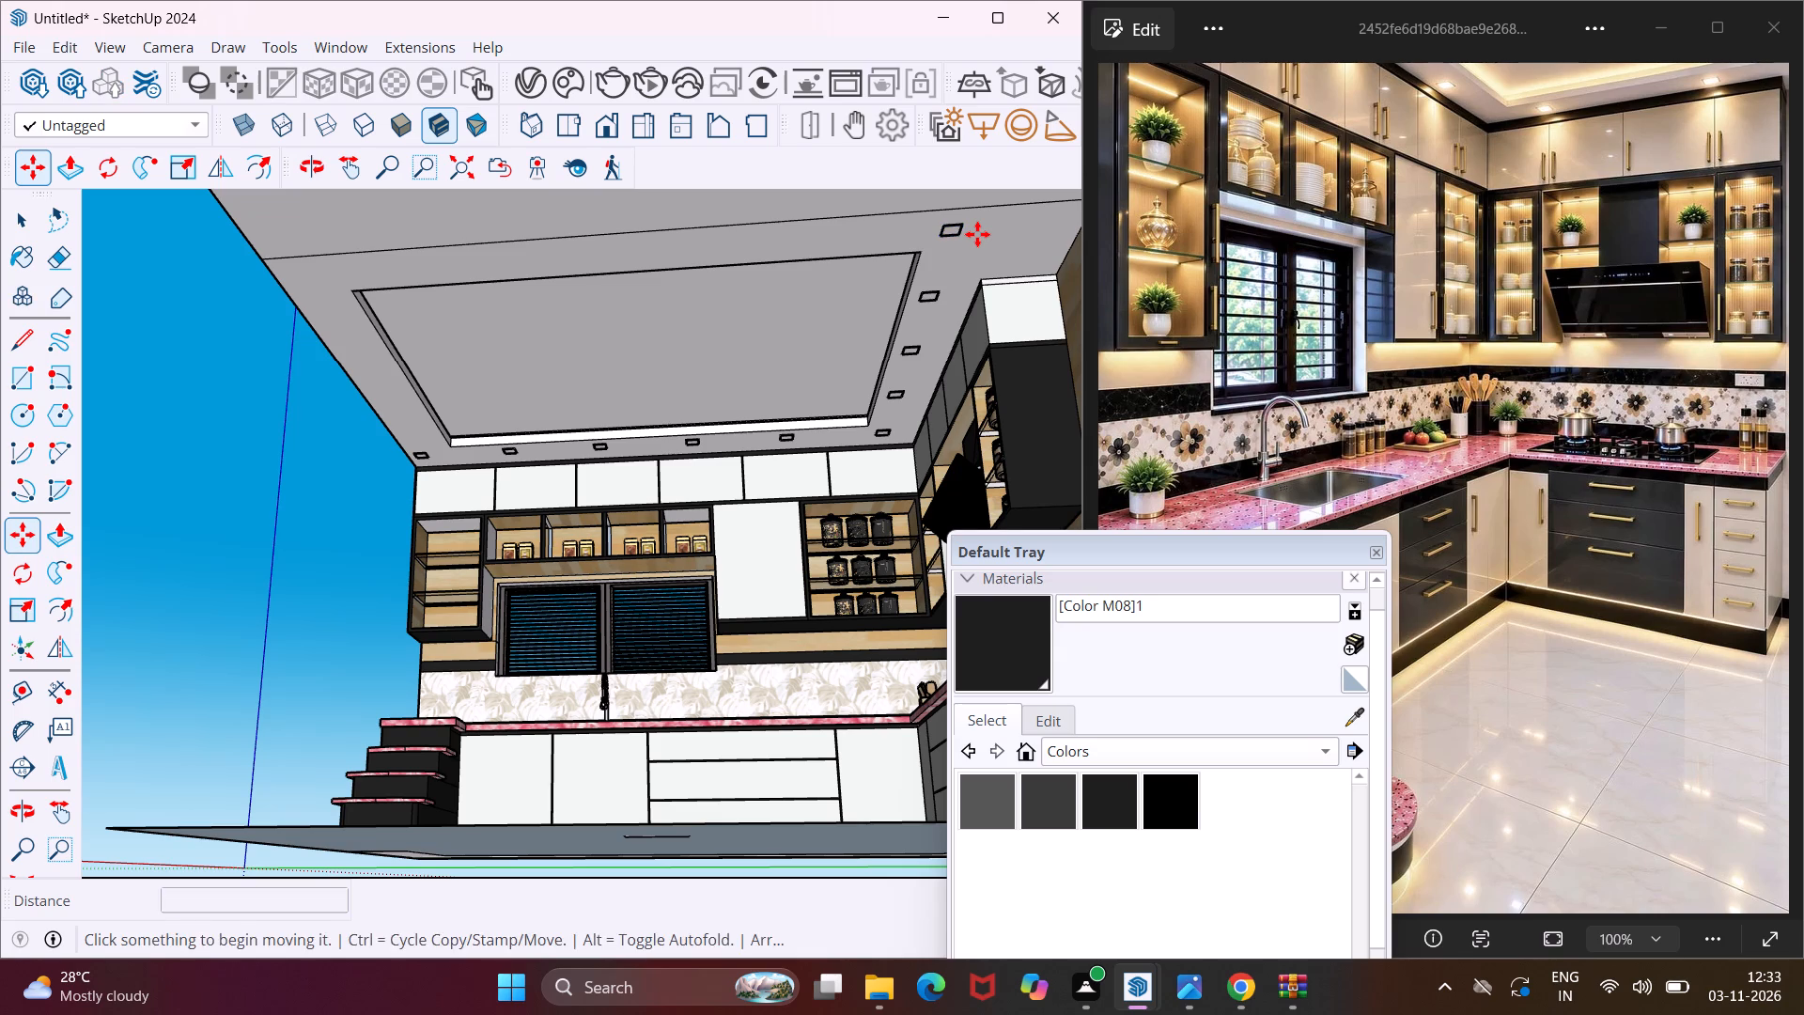
Copy the last hood-wall light 11' 2 13/16" along the ceiling border opposite the window wall, dividing the distance into 5 equal spaces.
key("space")
scroll(948, 224, "up", 2)
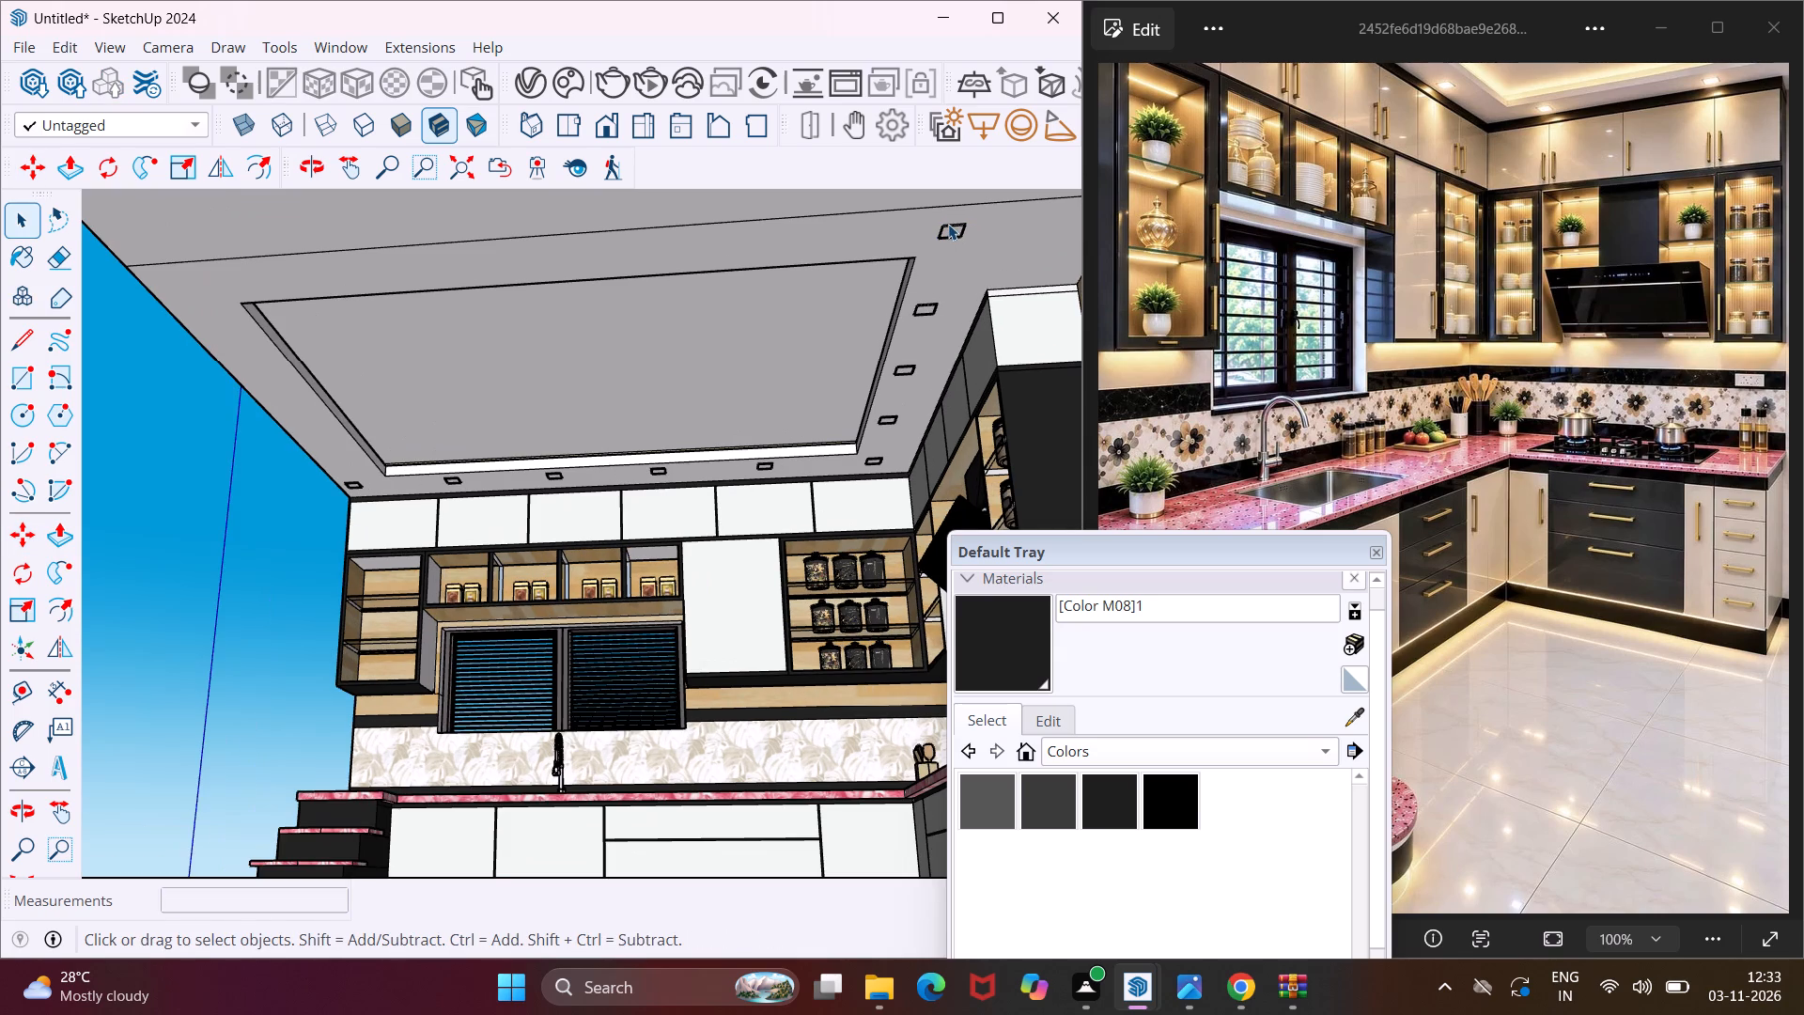
left_click(947, 232)
key("m")
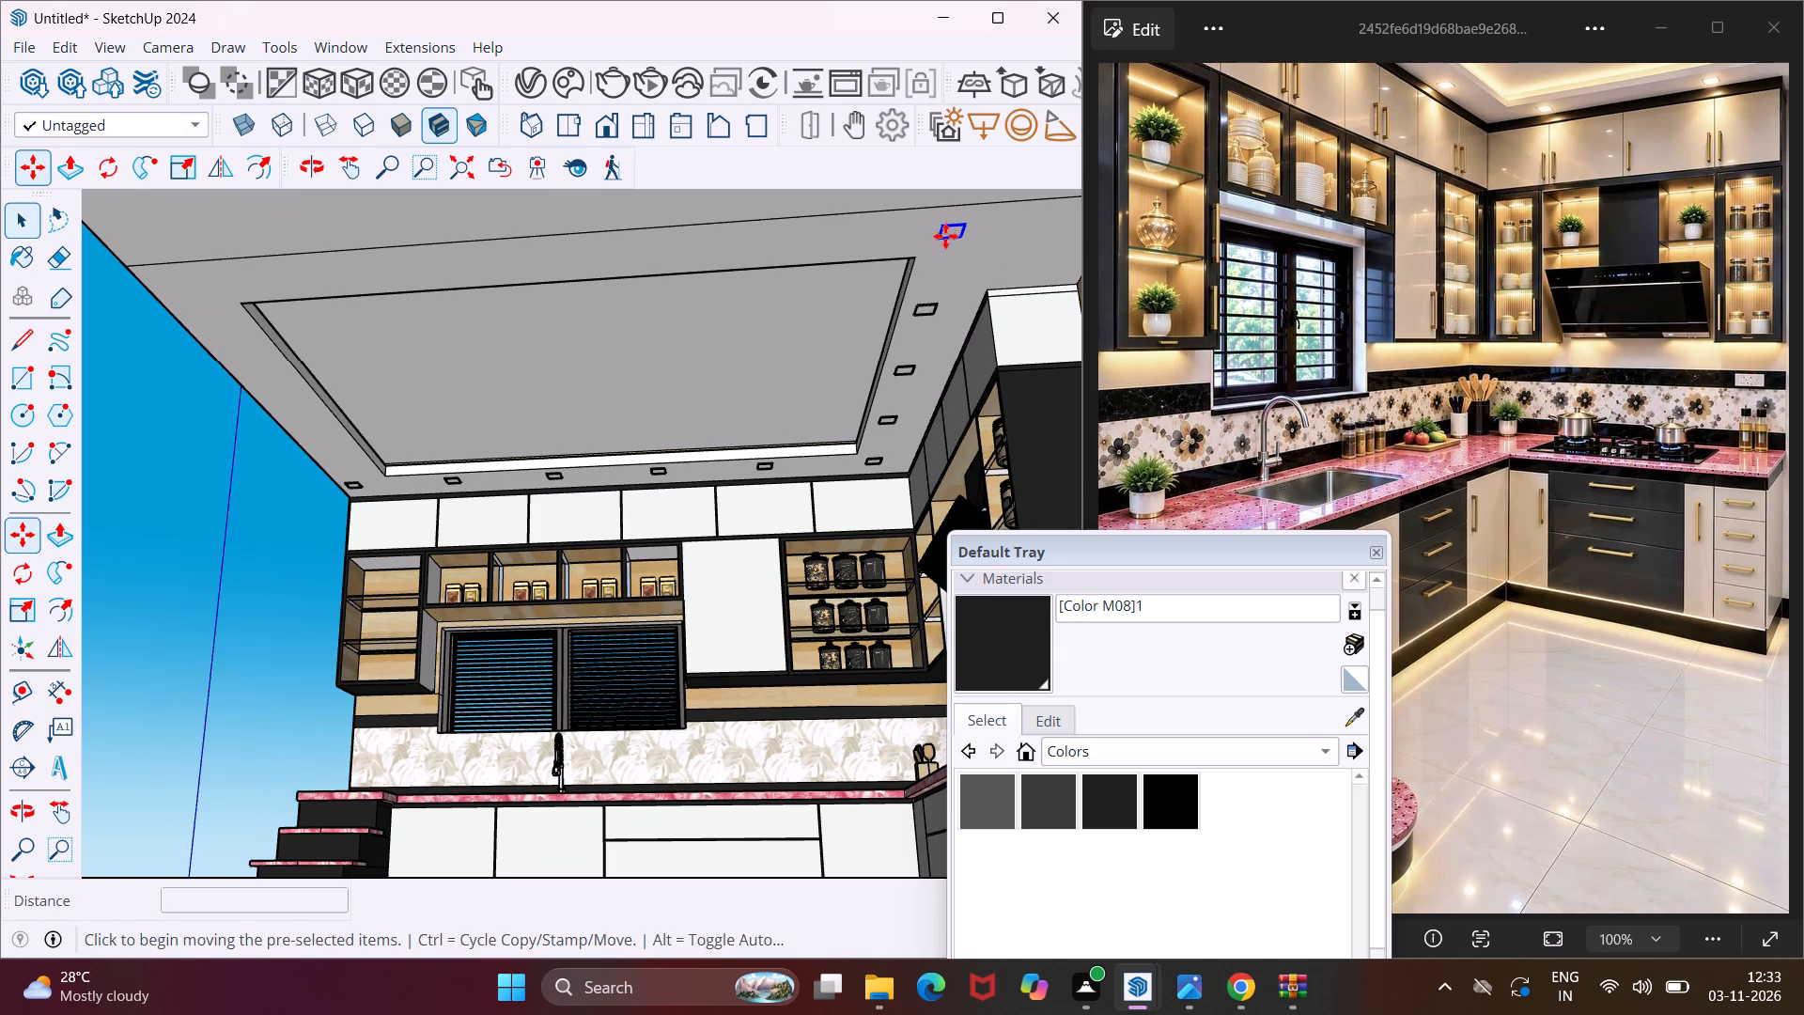
left_click(944, 250)
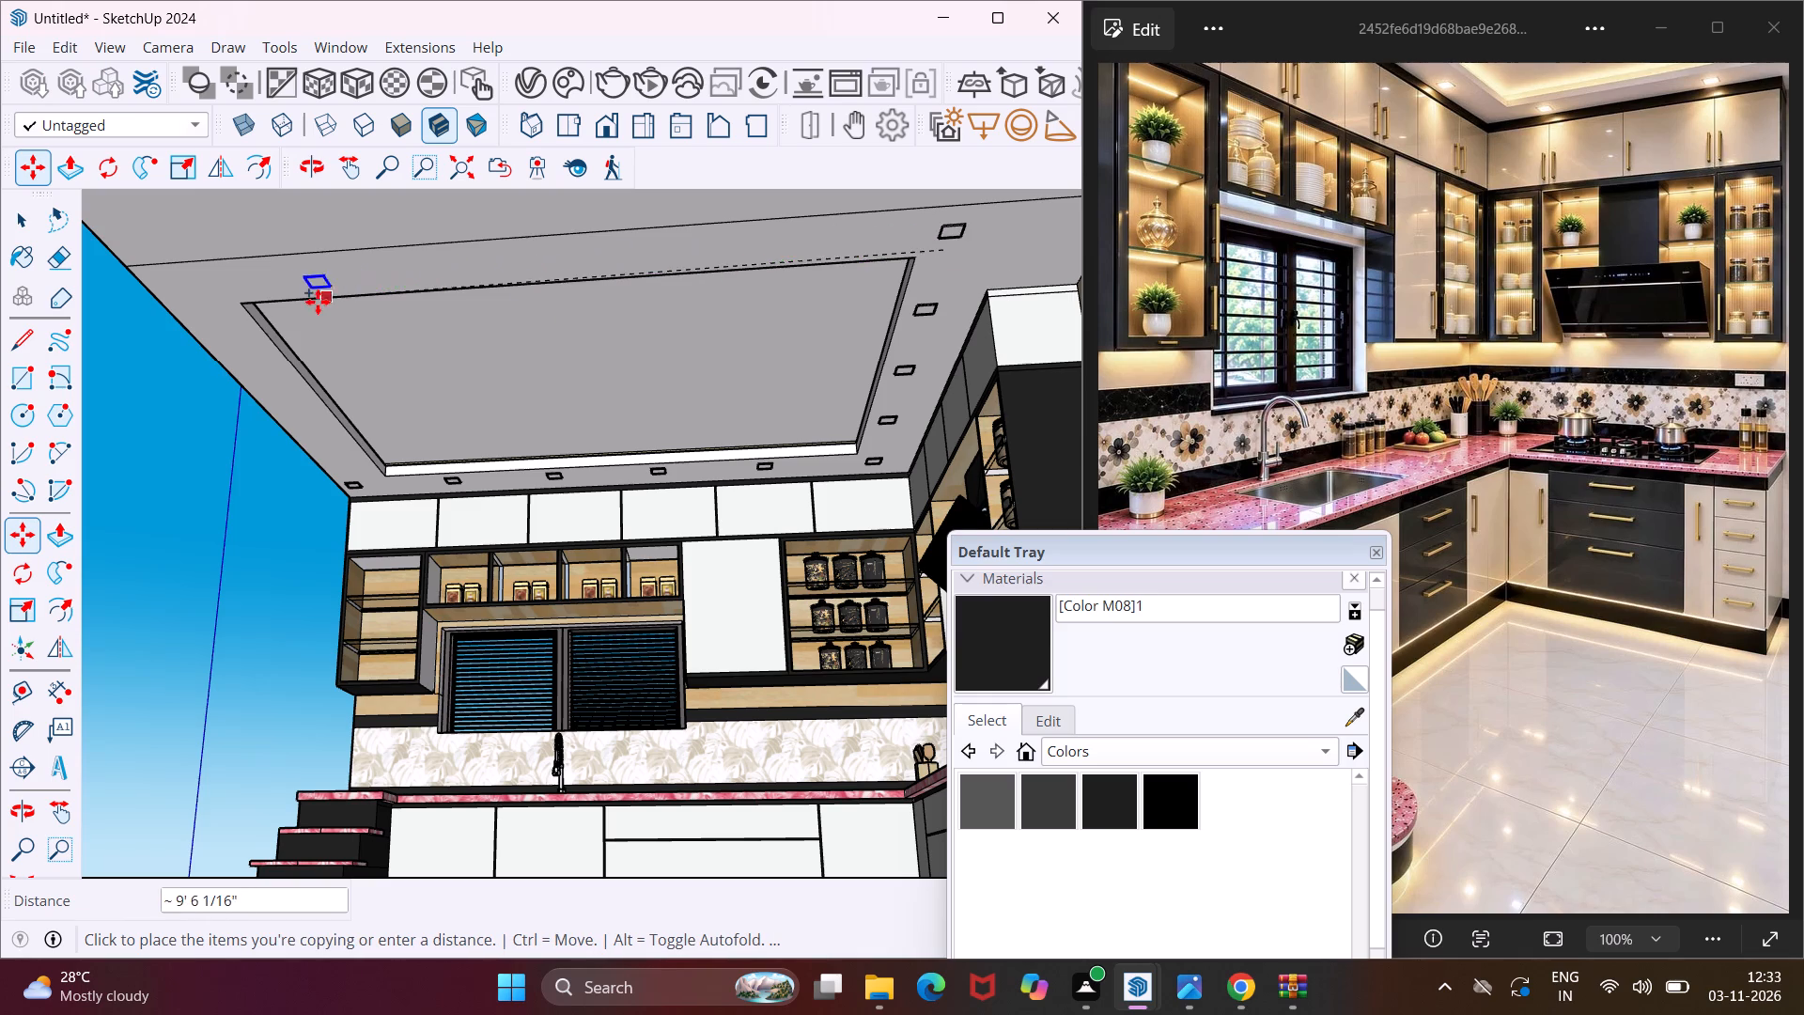
left_click(211, 309)
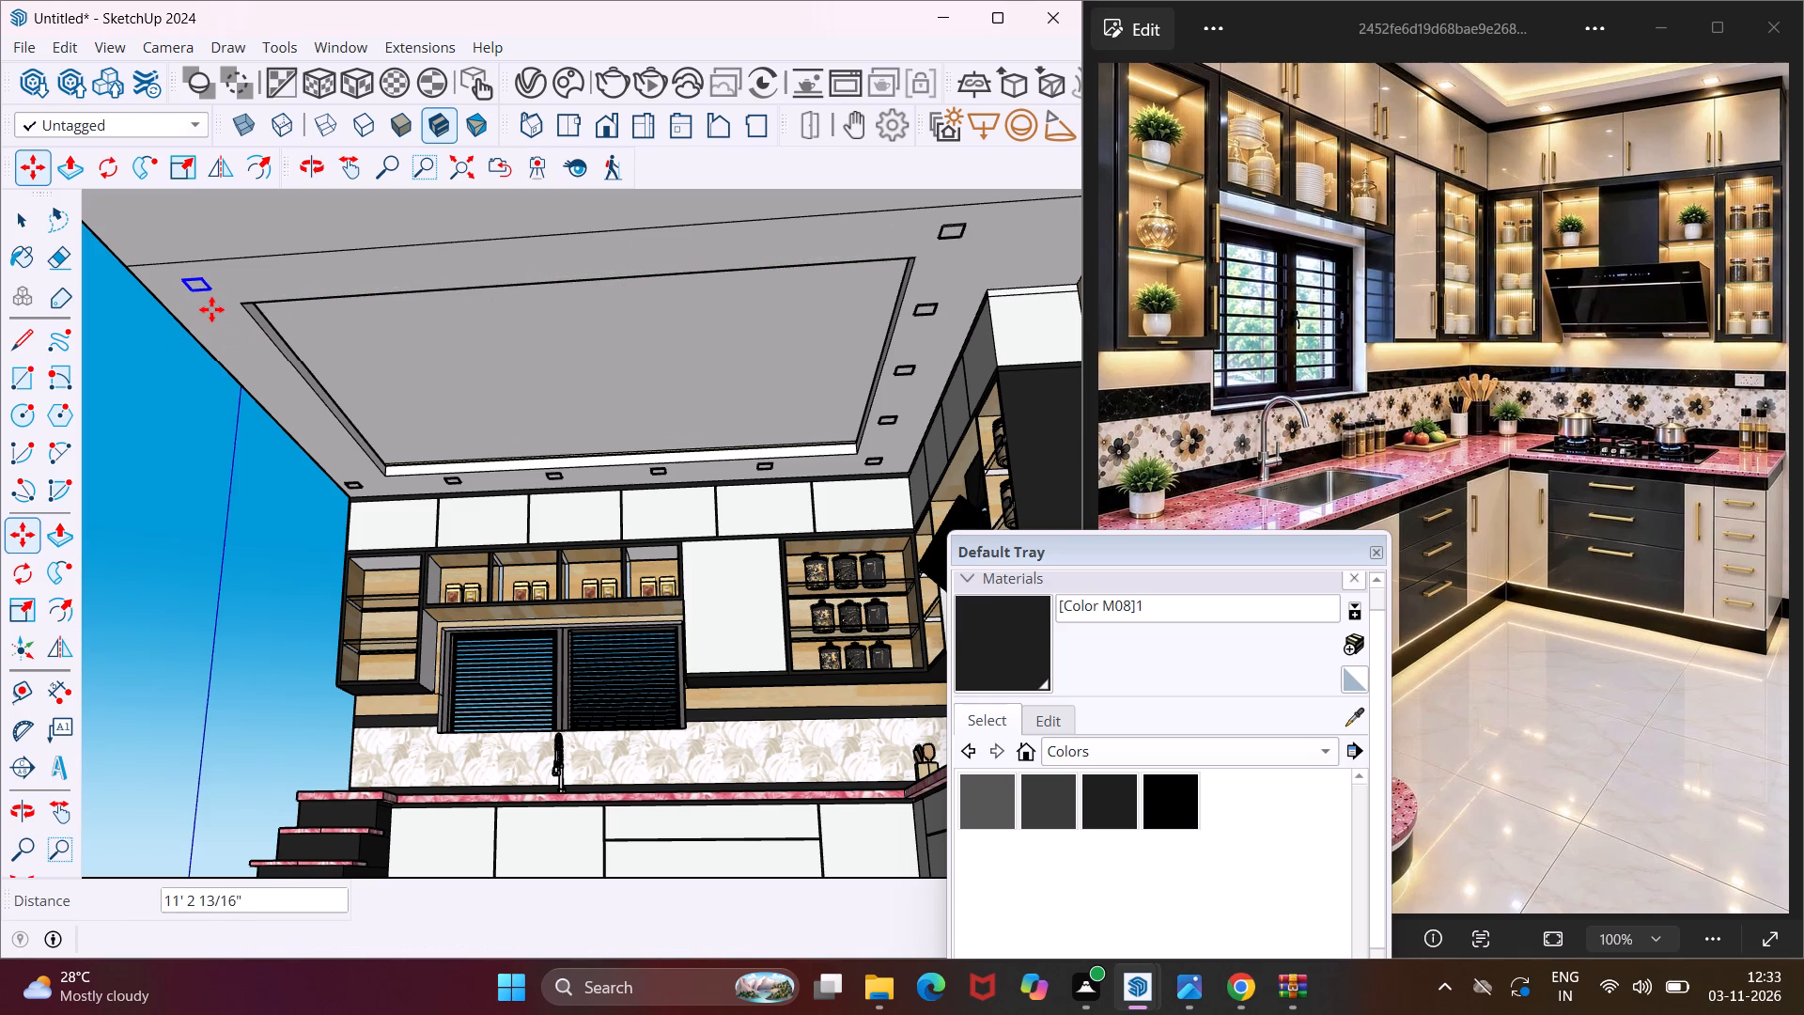
key("slash")
key("5")
key("Return")
key("Escape")
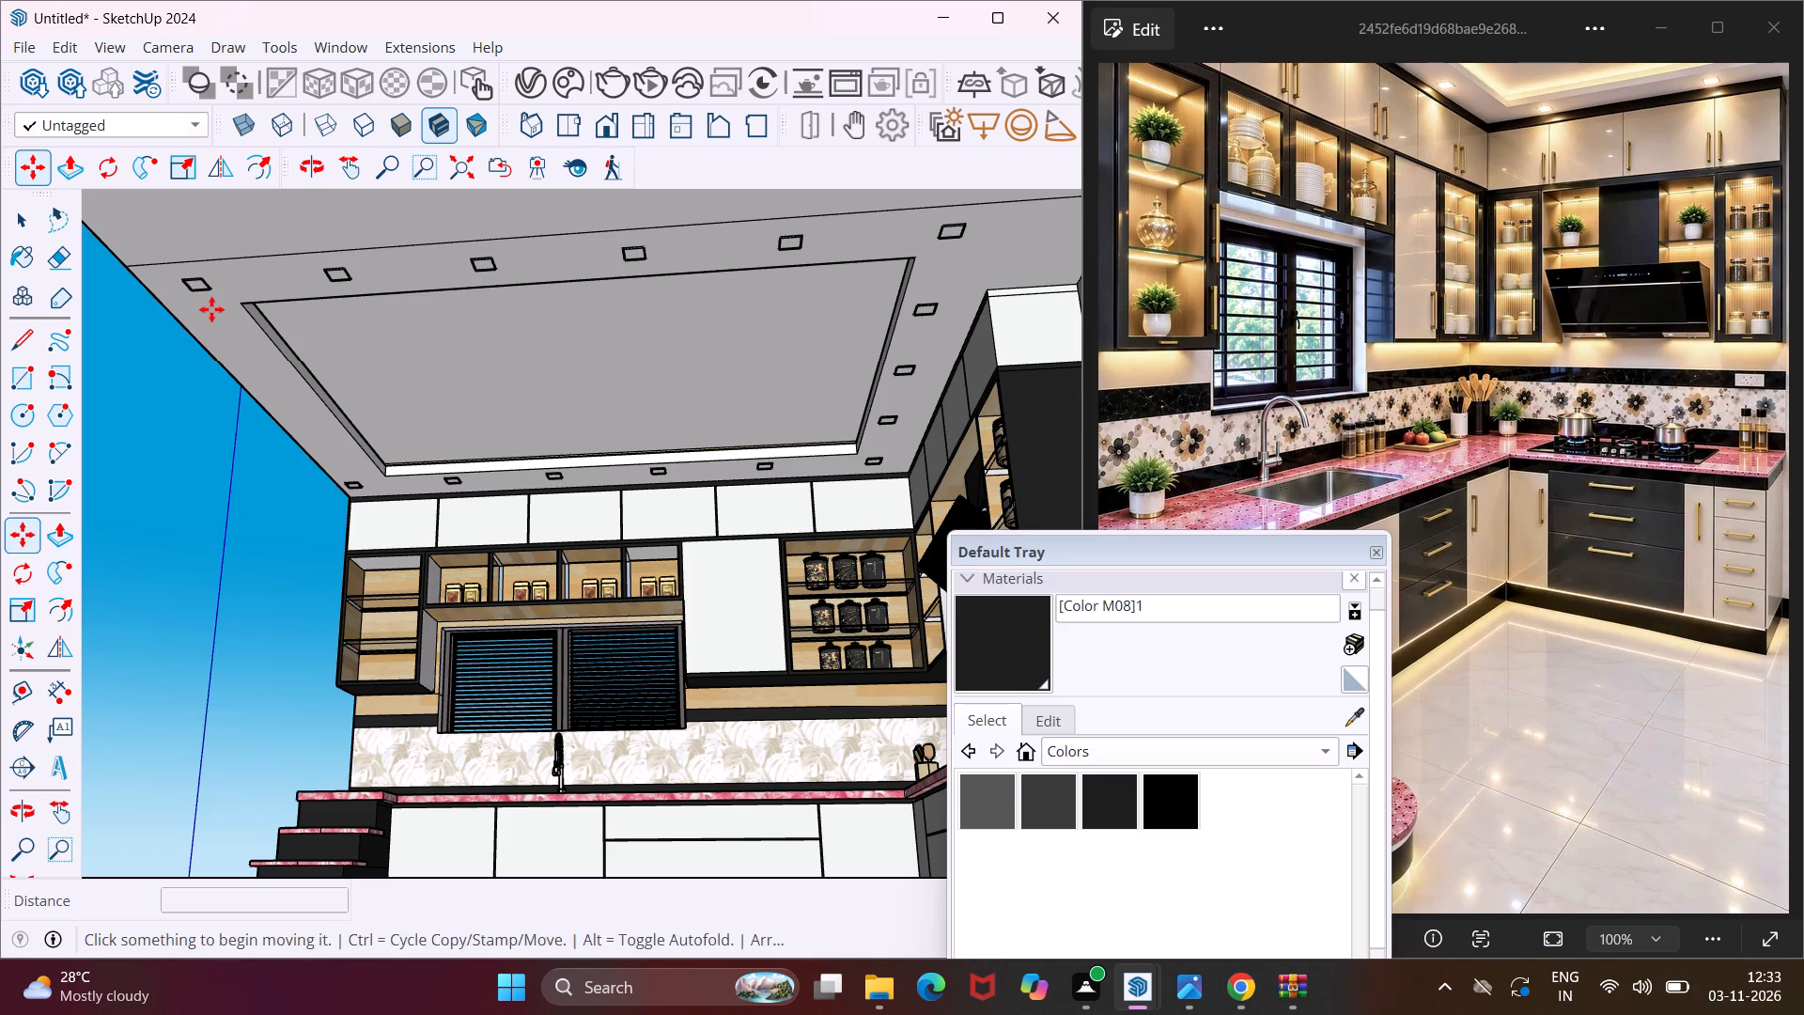
Copy the open-end corner light 5' 5/16" along the open-side ceiling border toward the window wall.
key("space")
scroll(169, 306, "up", 2)
left_click(201, 285)
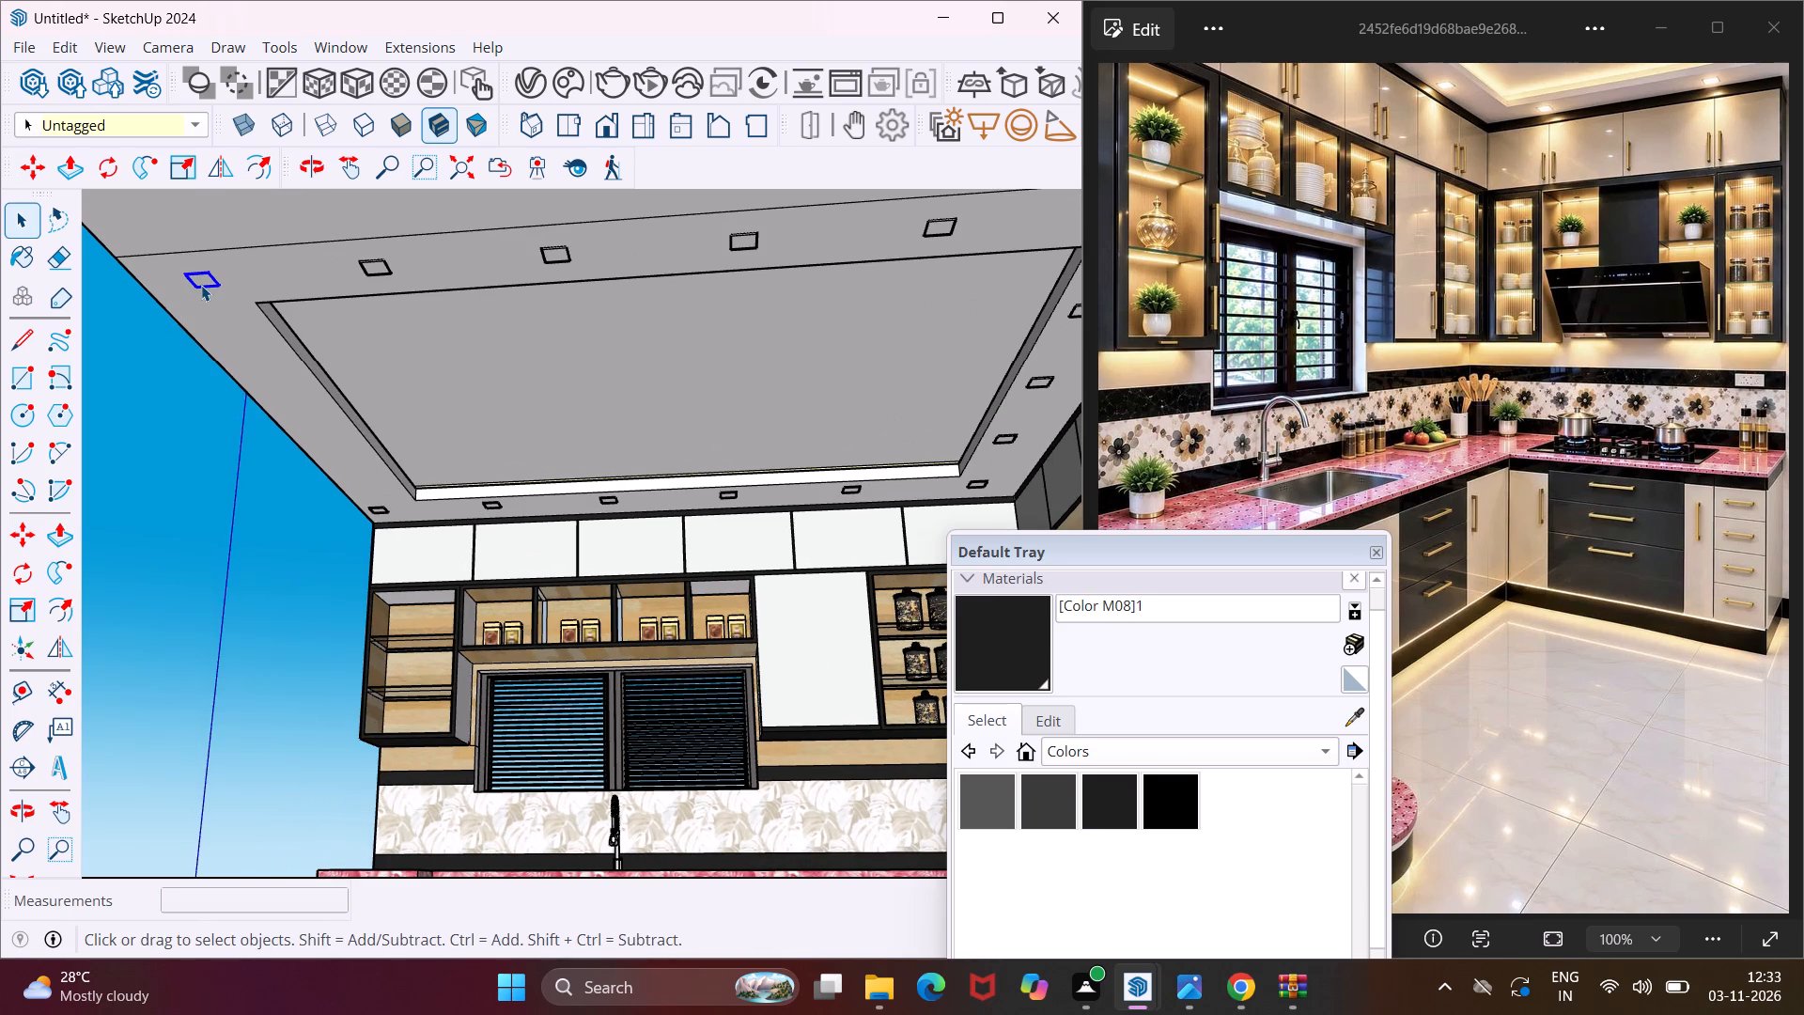
key("m")
left_click(210, 312)
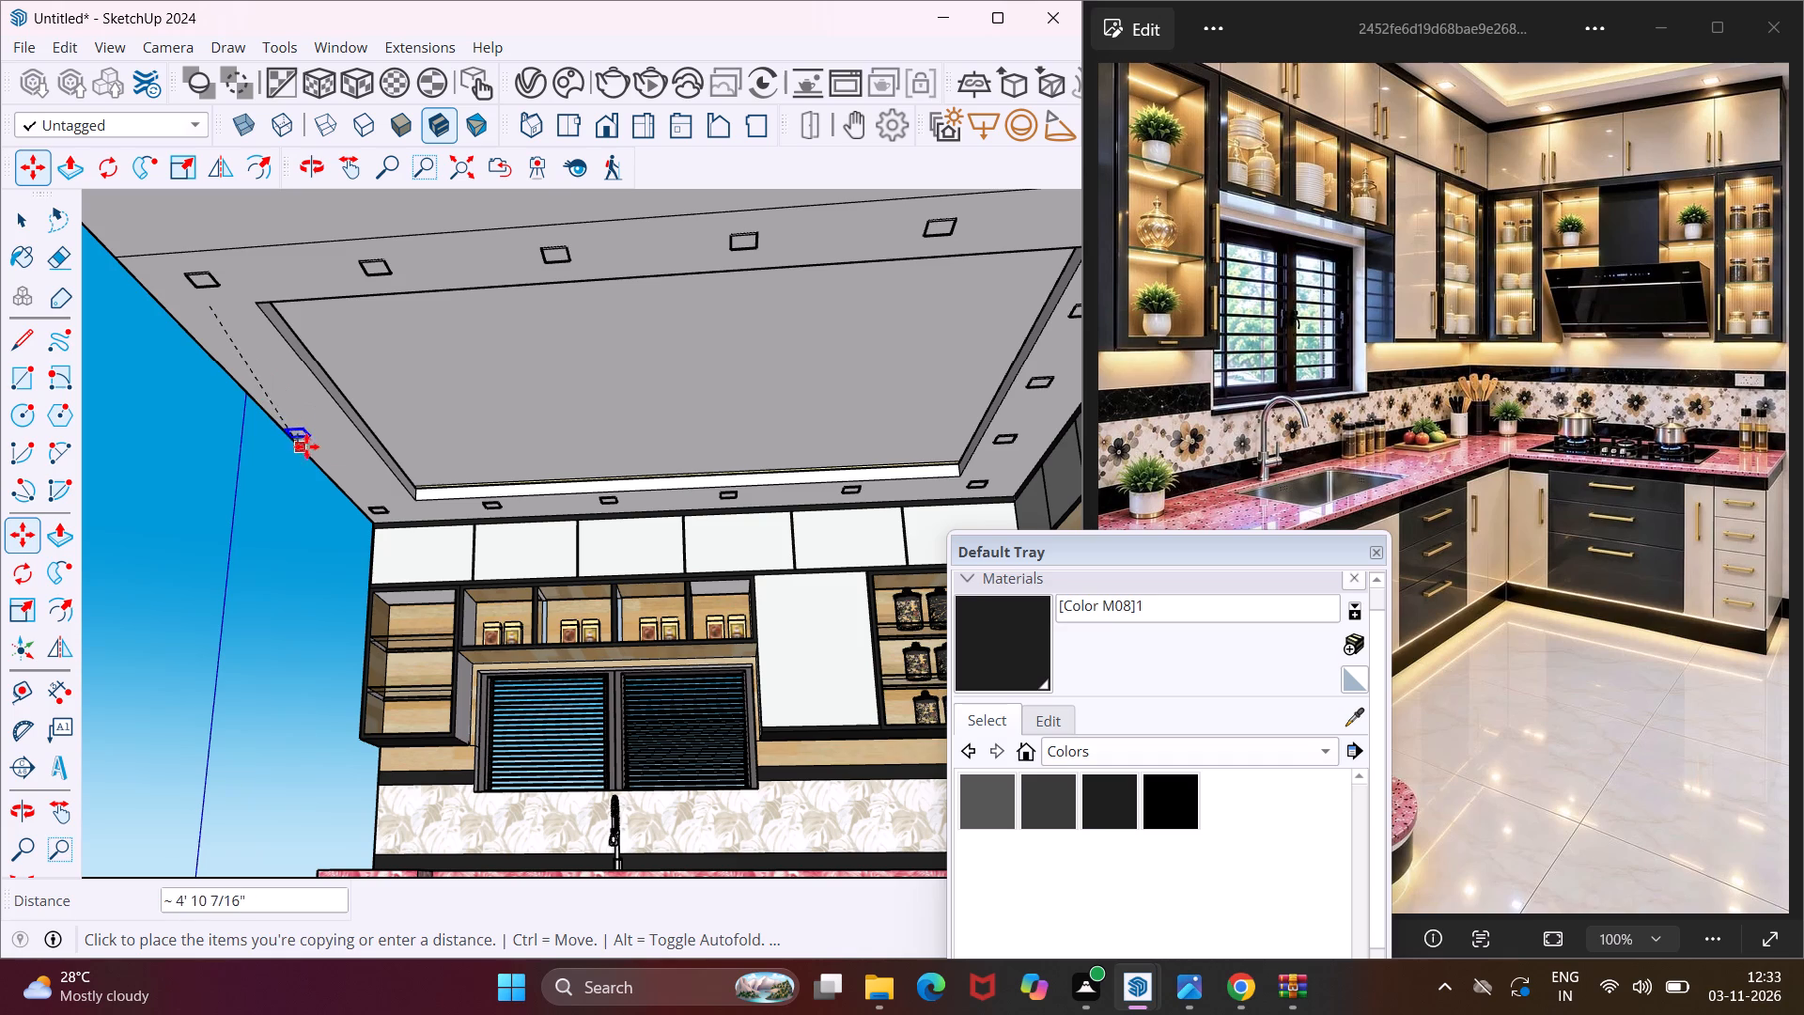
left_click(331, 458)
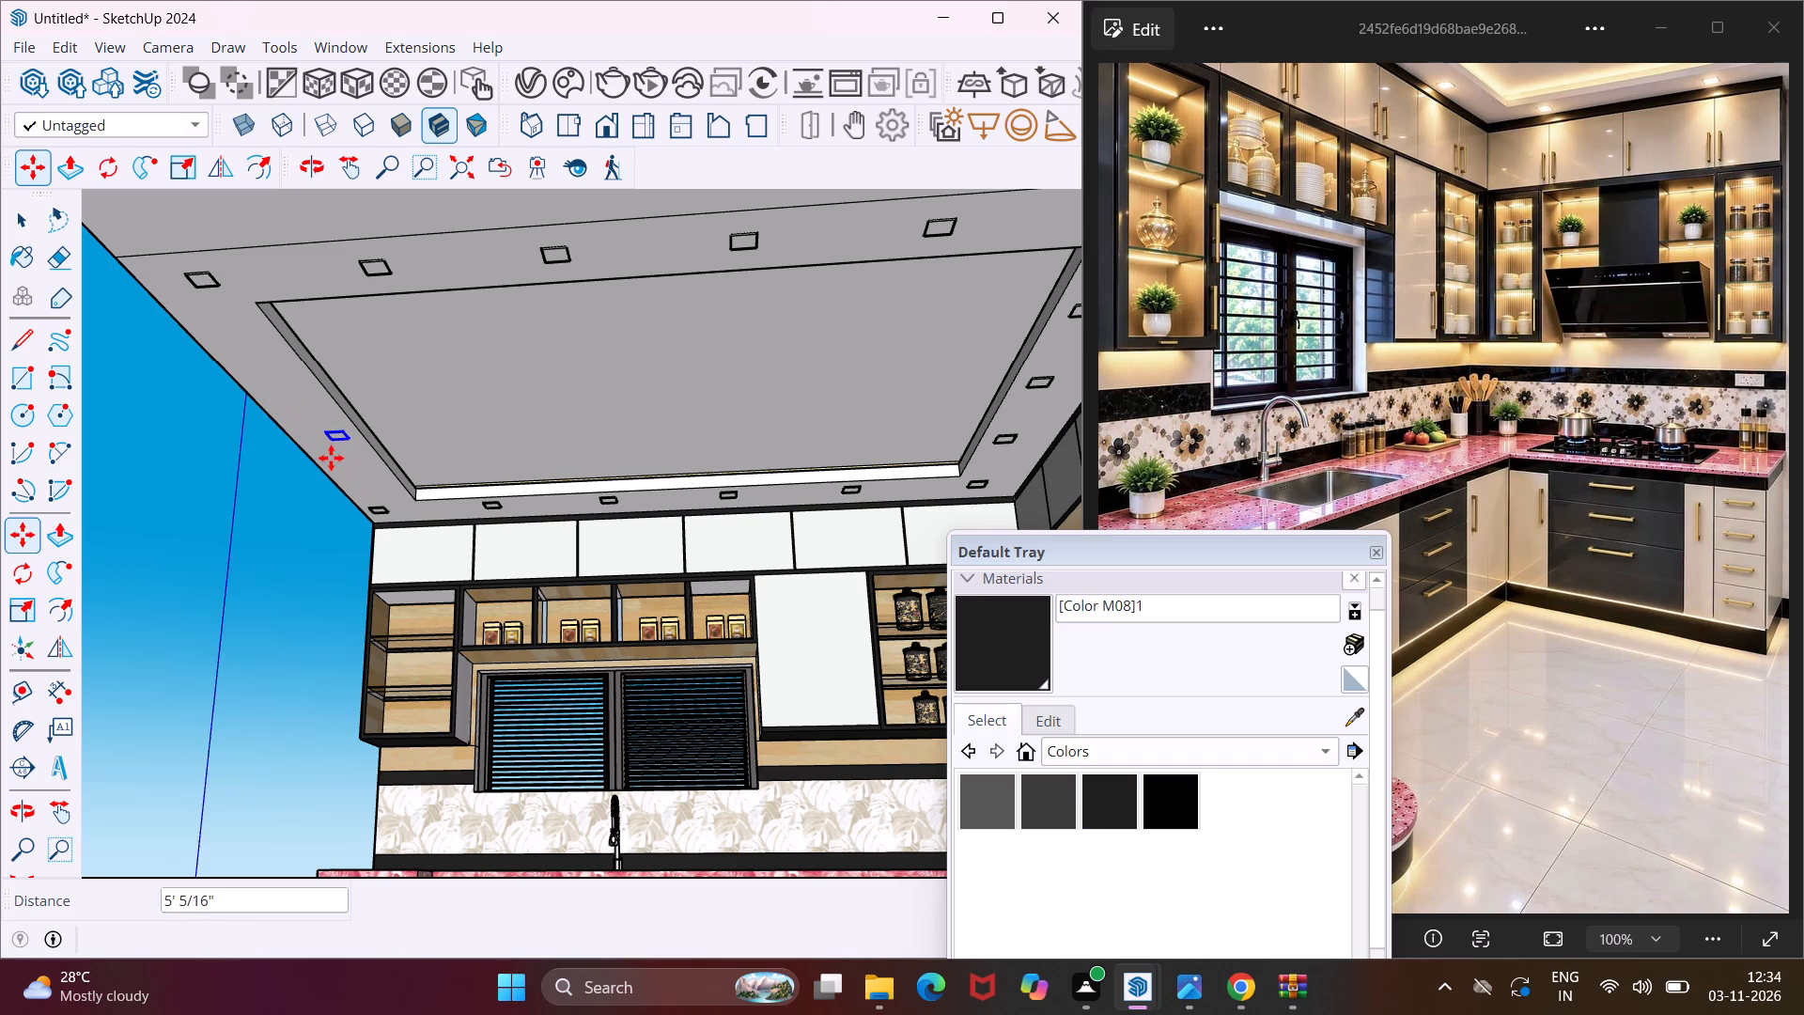
key("Escape")
key("space")
Move the bar handle from the floor about 9' 3 7/8" onto the top drawer front of the window-wall base cabinet.
scroll(313, 476, "down", 4)
middle_click_drag(313, 476, 343, 504)
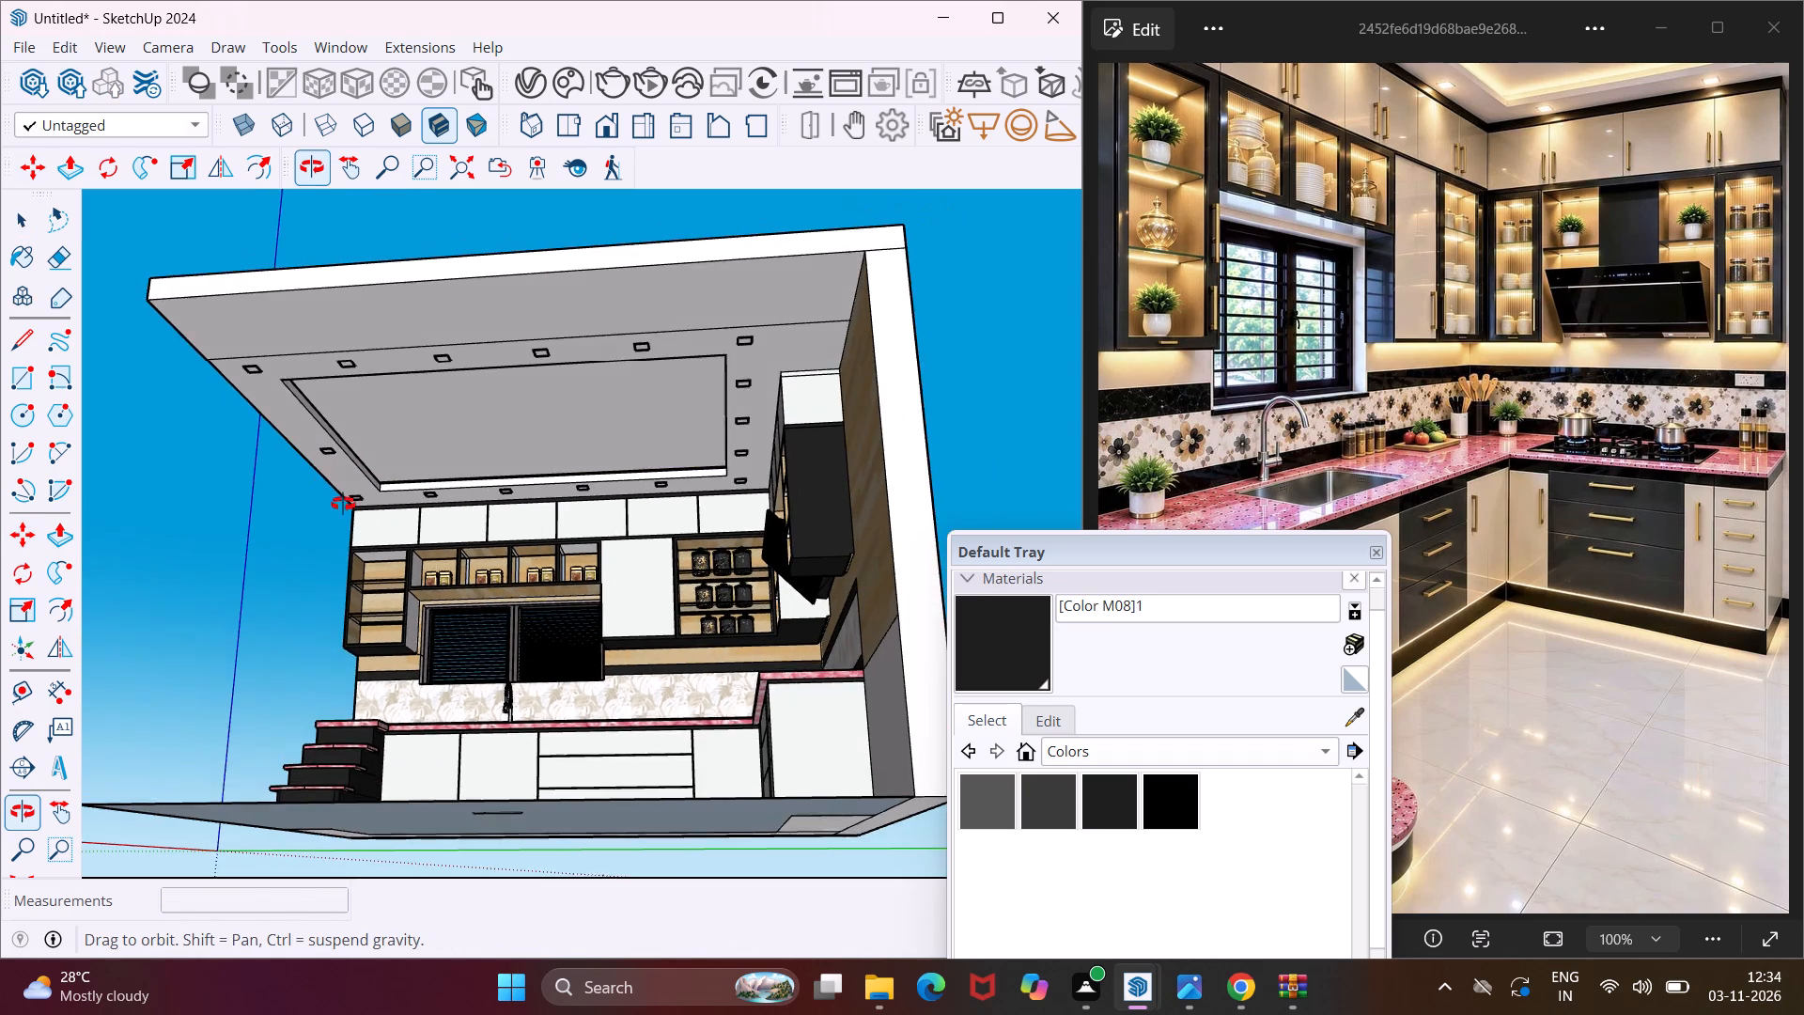
middle_click_drag(343, 504, 687, 646)
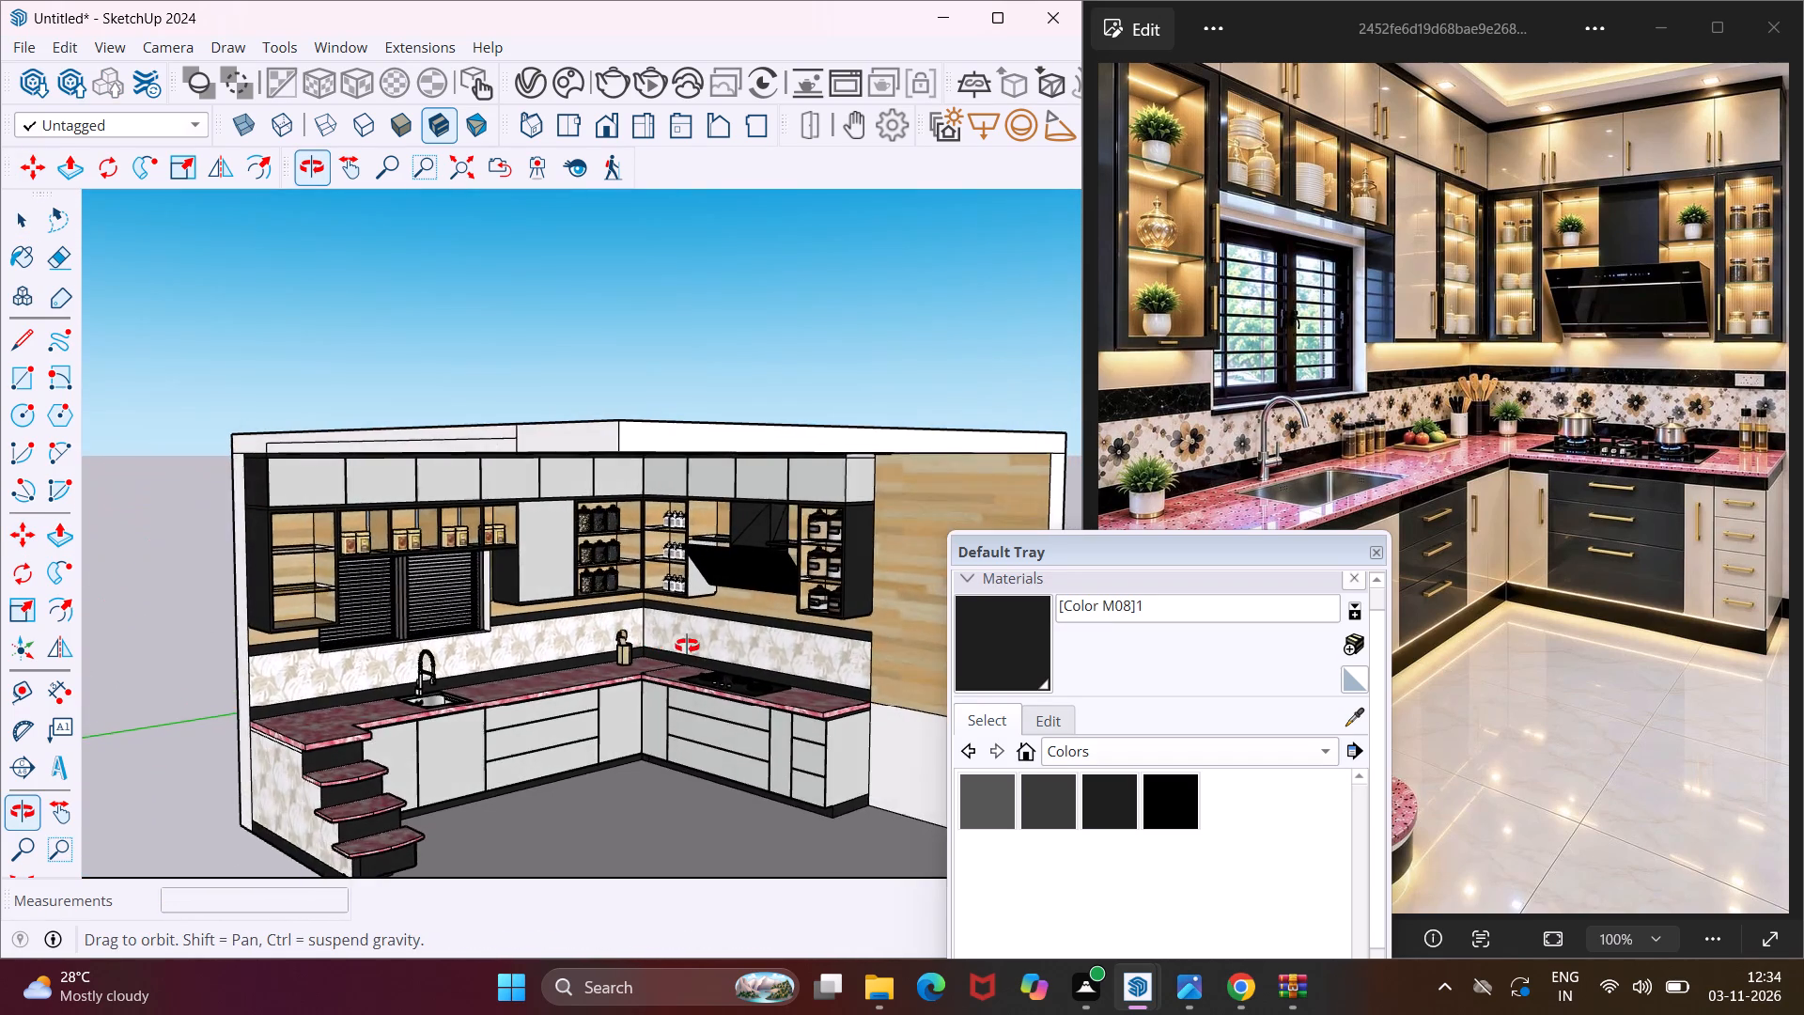
middle_click_drag(687, 646, 822, 607)
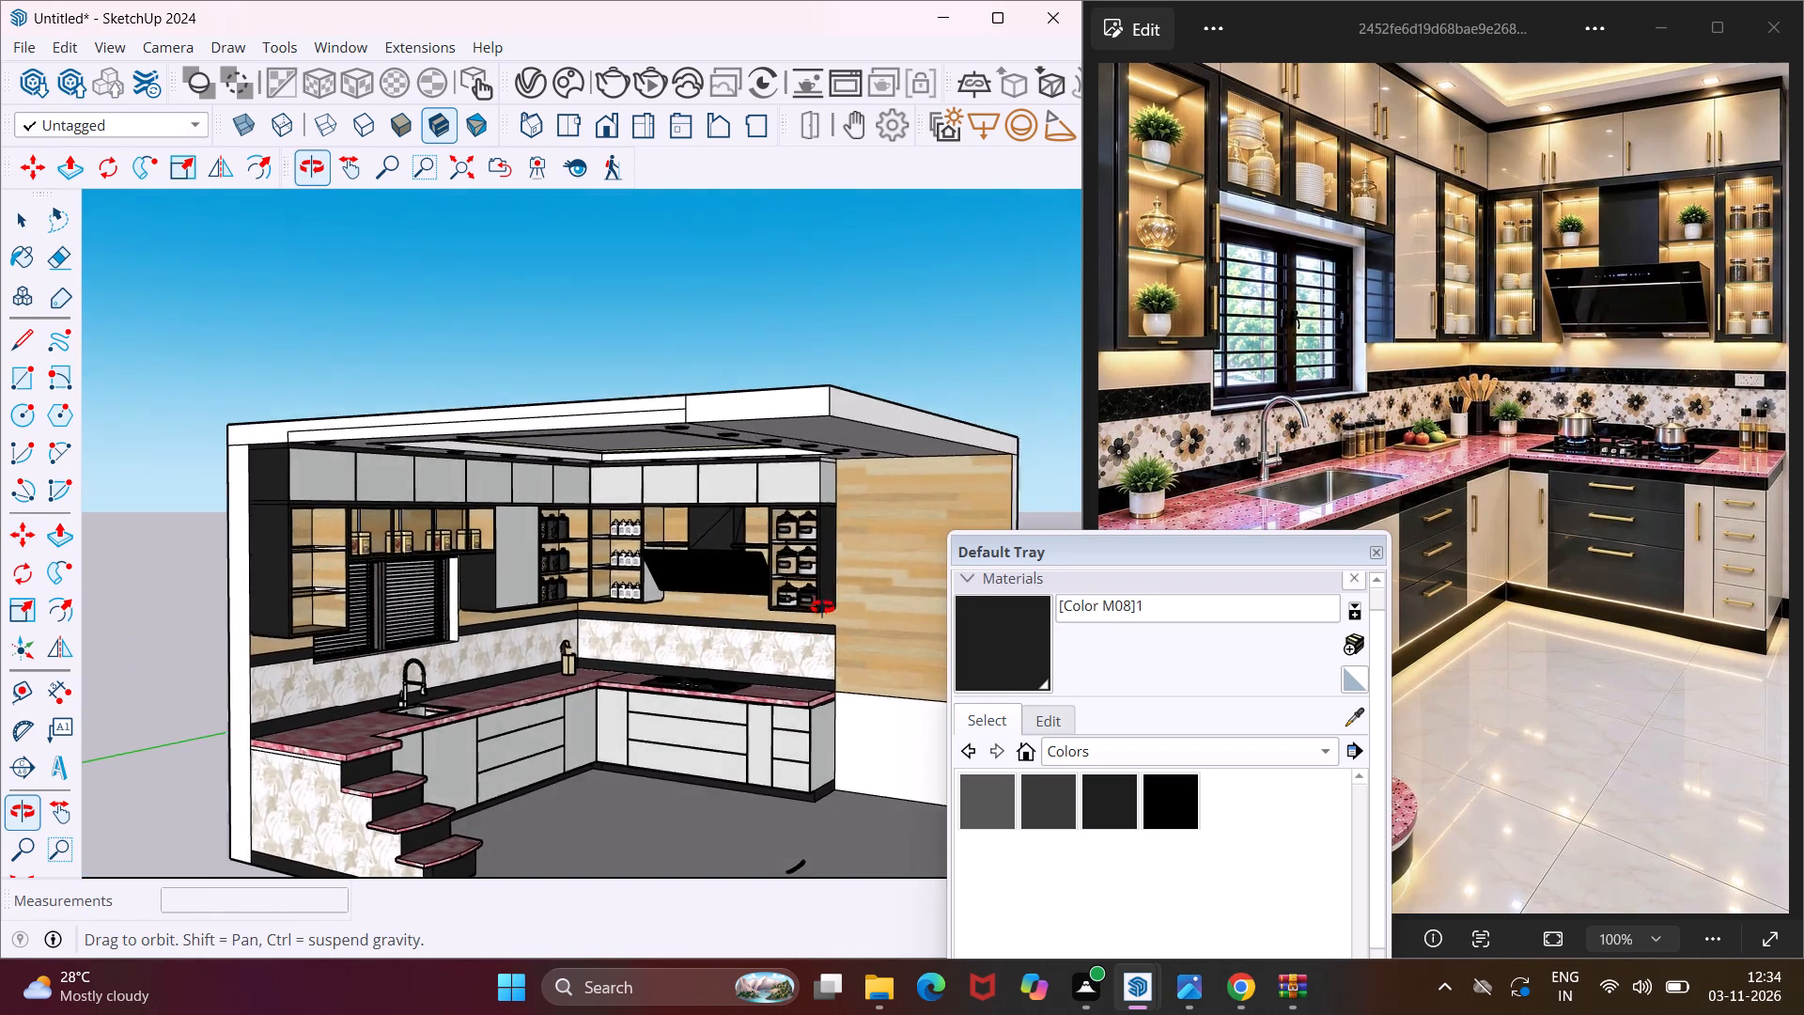
middle_click_drag(822, 607, 829, 567)
scroll(645, 525, "down", 4)
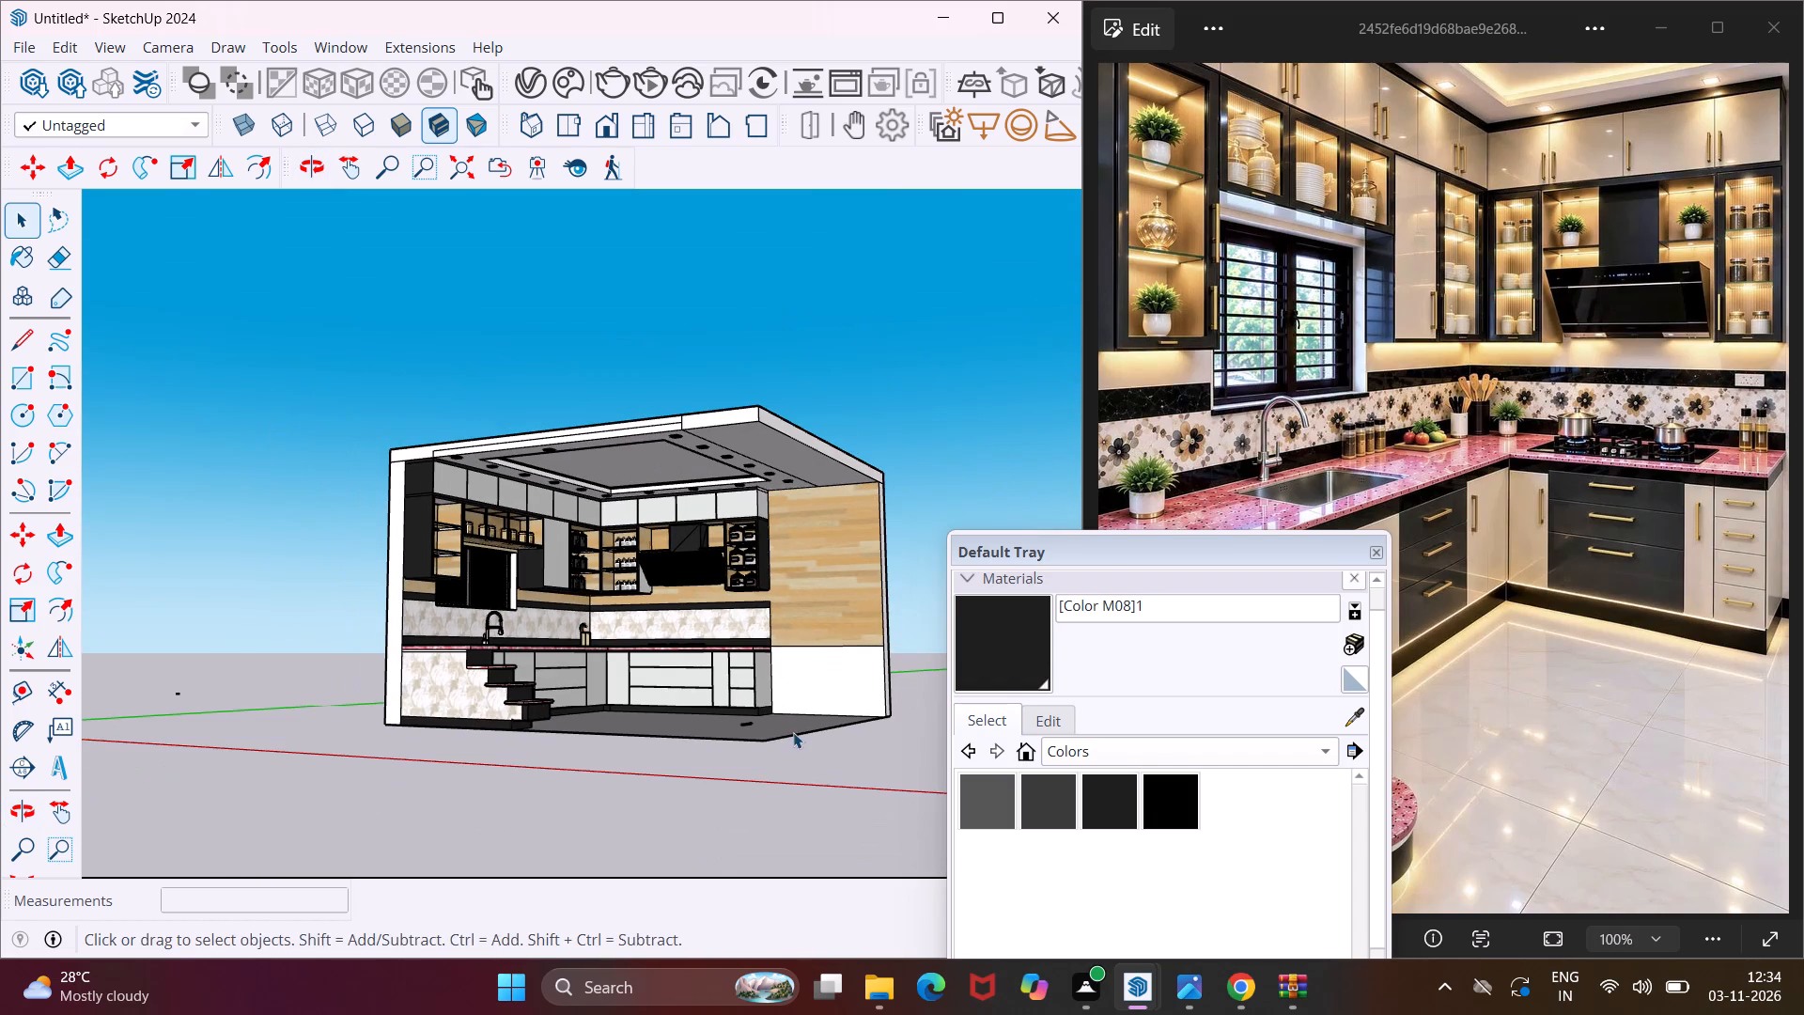
middle_click_drag(793, 732, 685, 789)
scroll(721, 743, "up", 8)
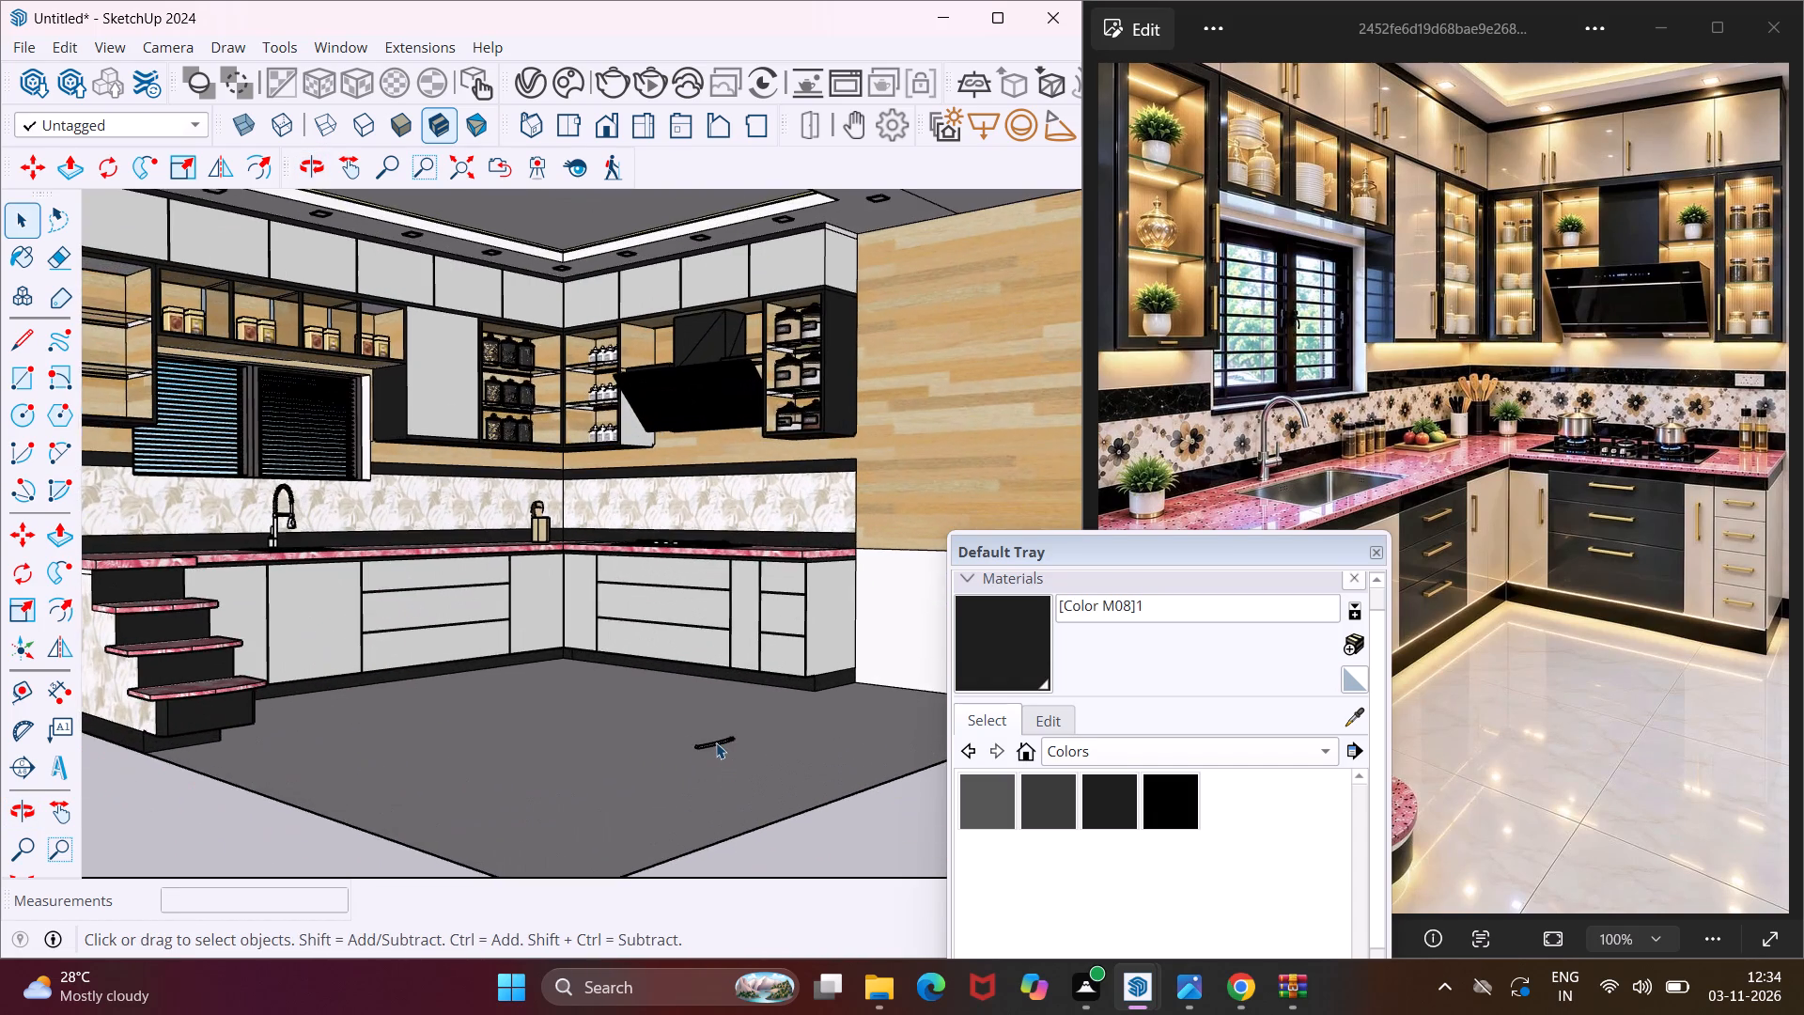
scroll(716, 742, "up", 5)
left_click(693, 749)
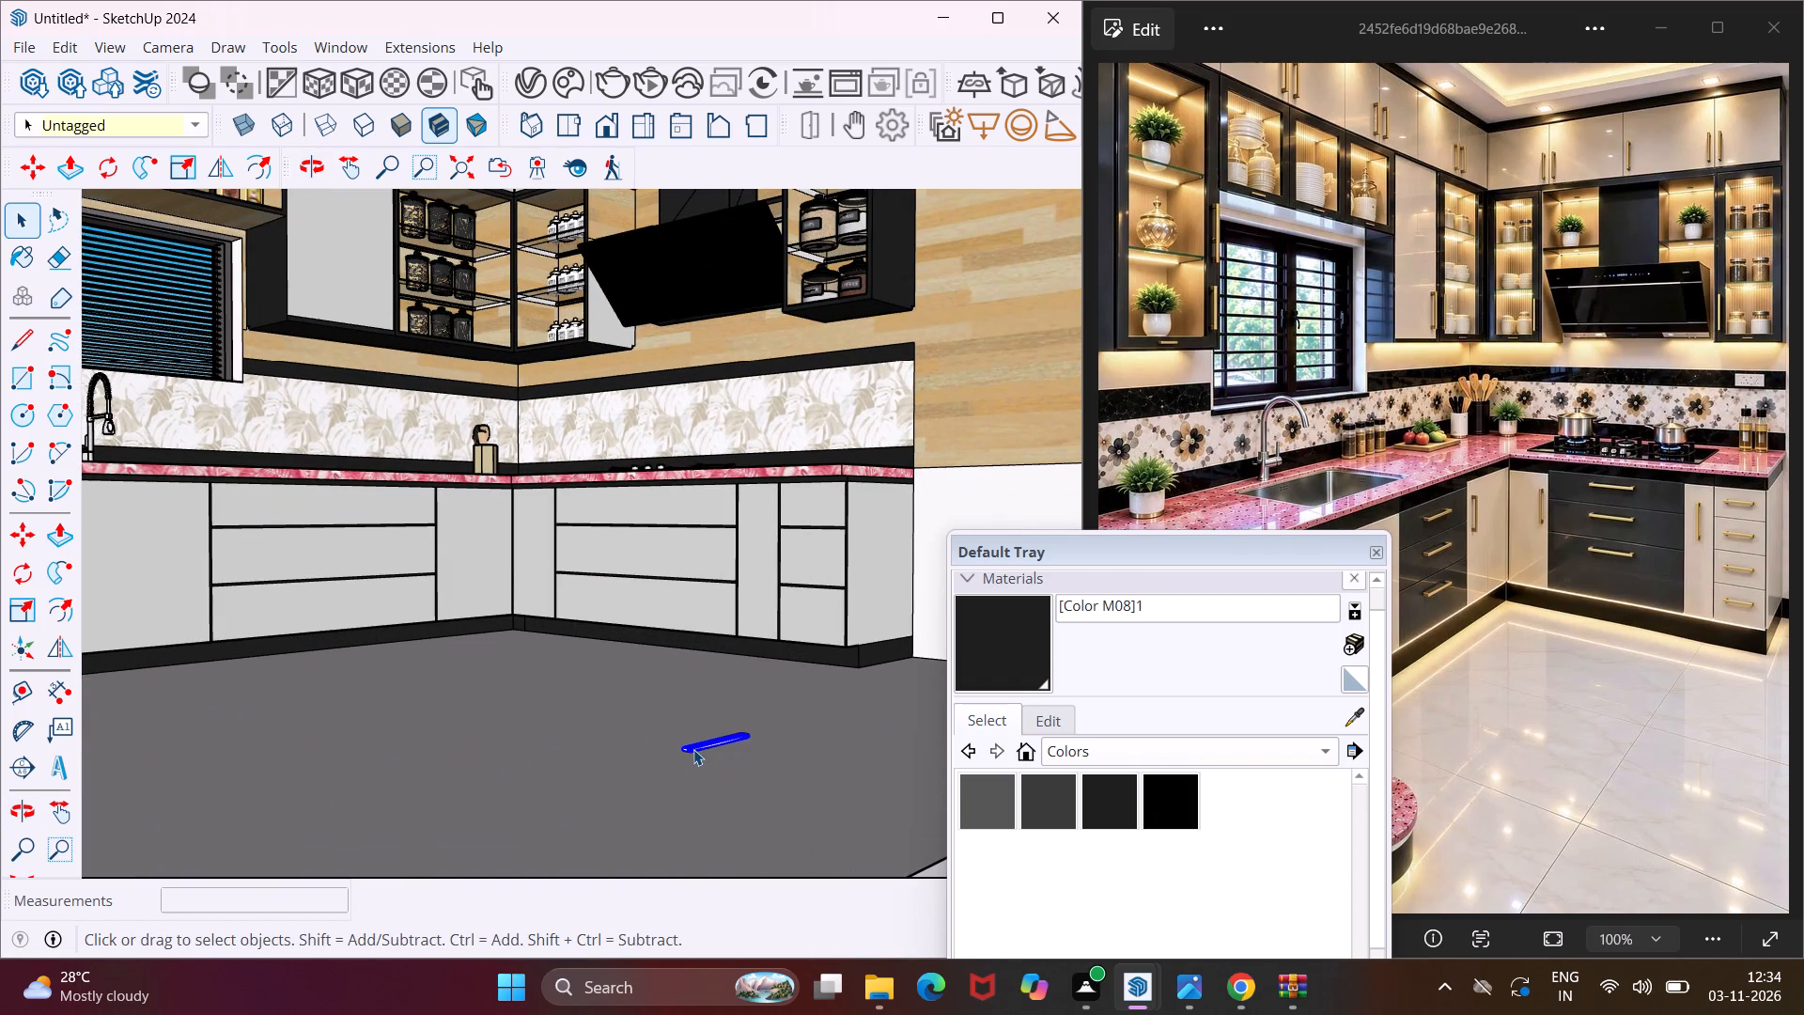
key("m")
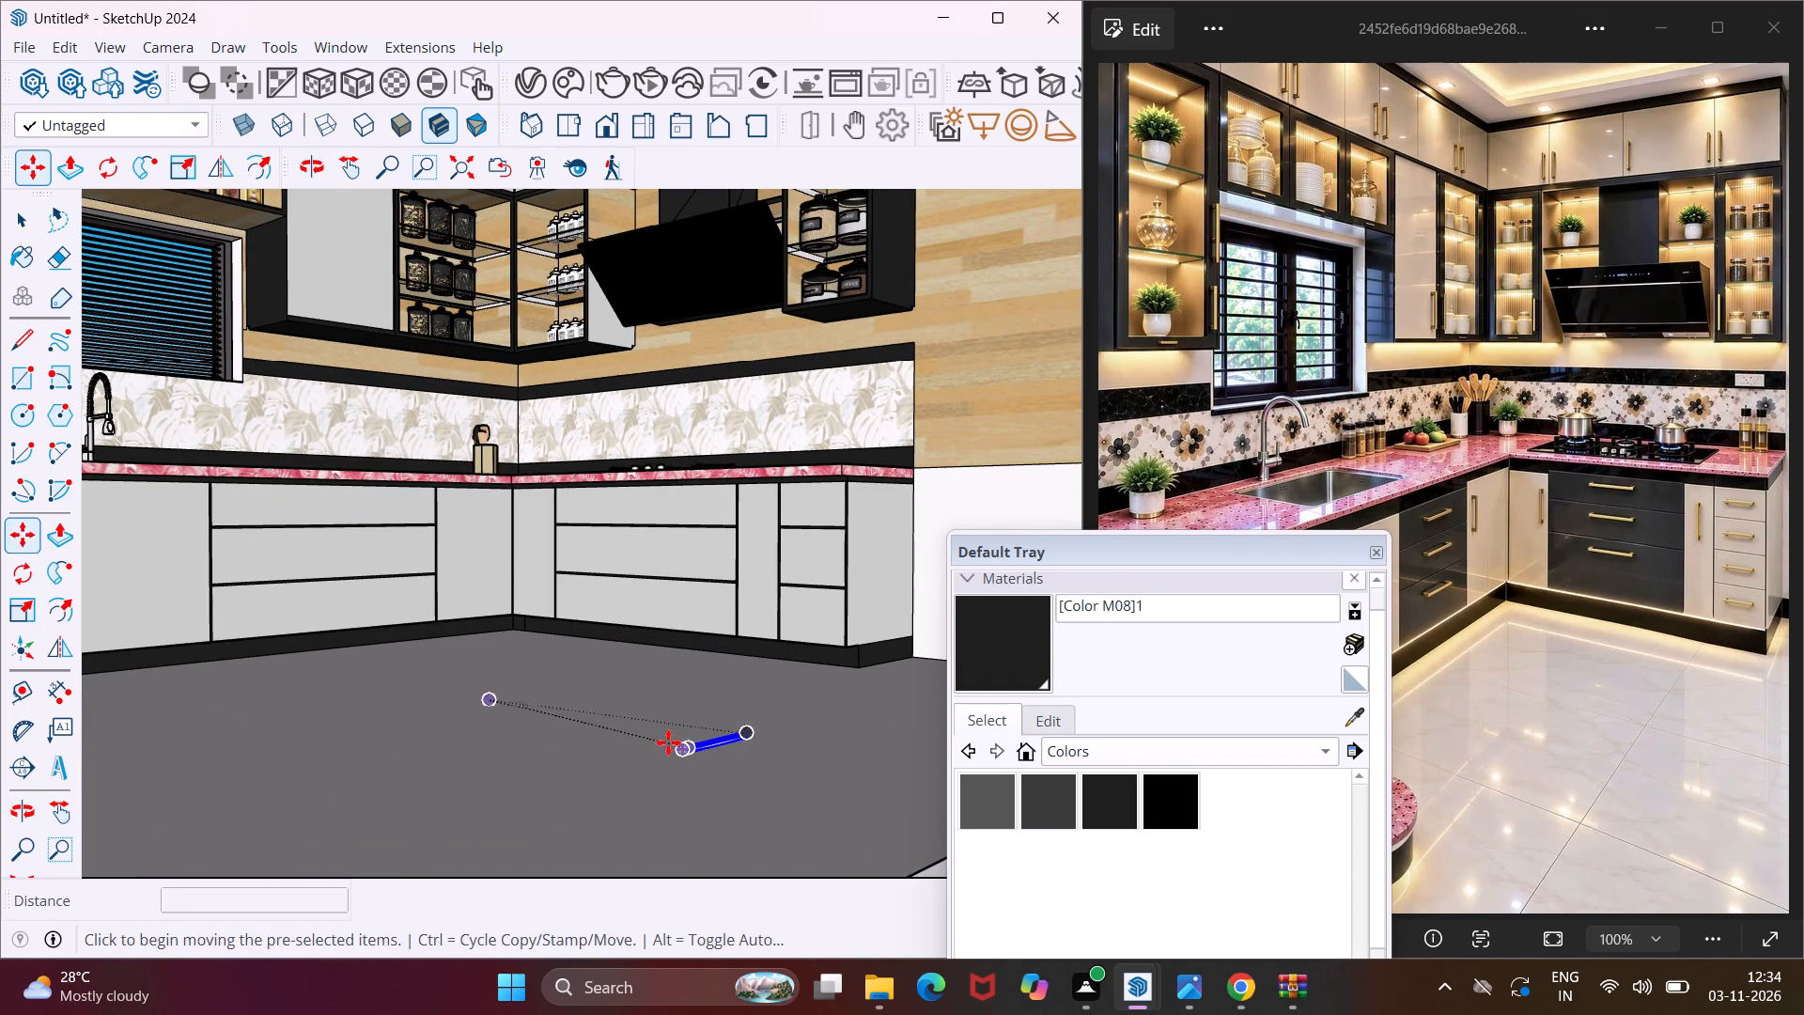
middle_click_drag(668, 742, 813, 789)
scroll(685, 732, "down", 1)
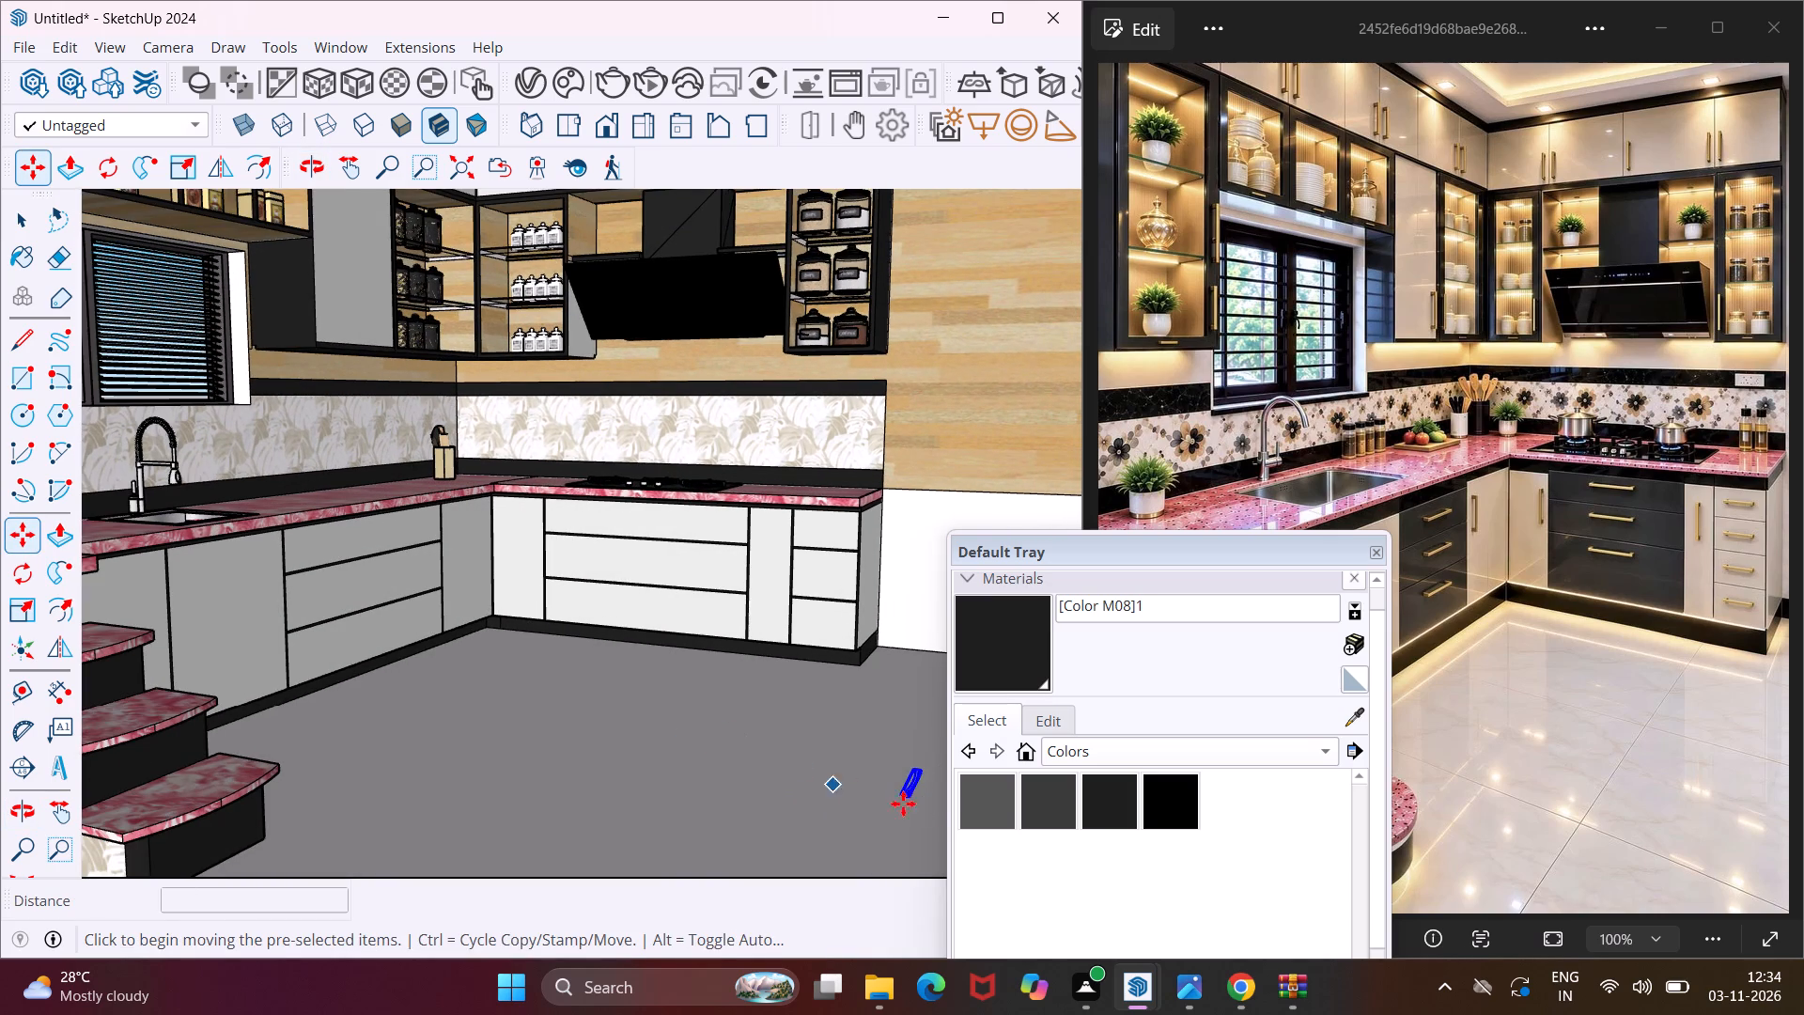
scroll(930, 808, "up", 17)
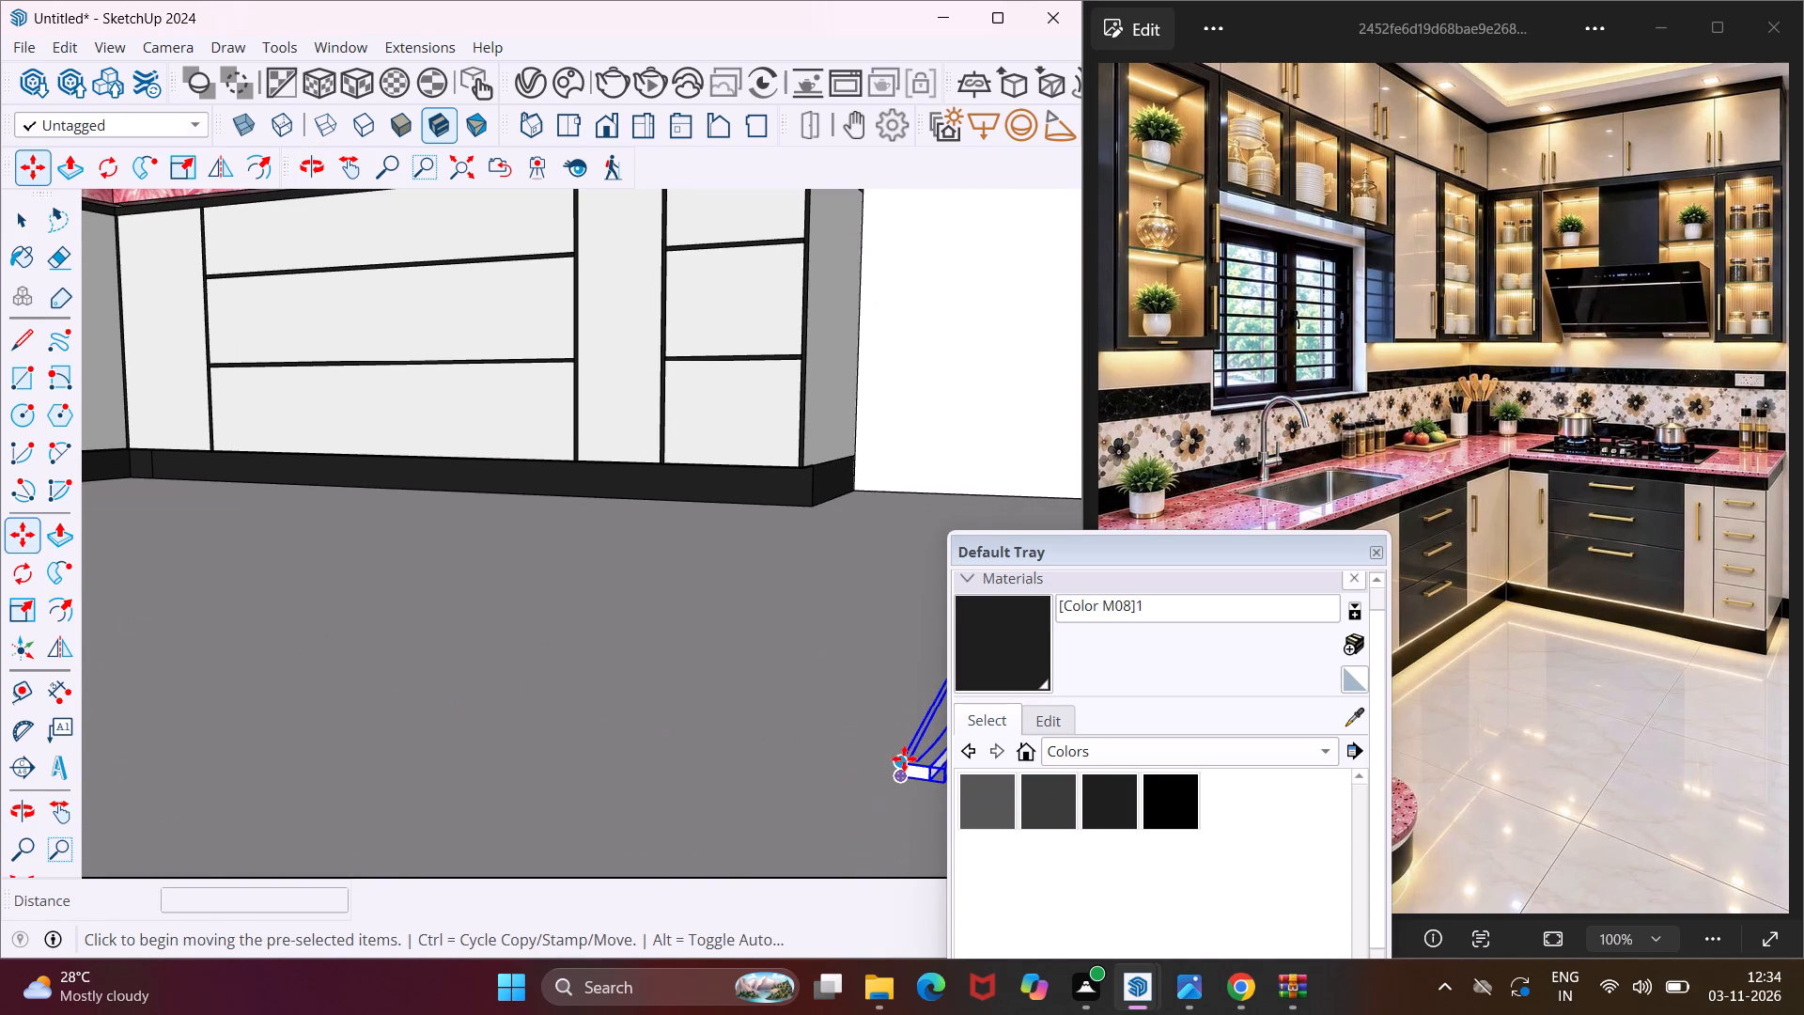
left_click(904, 762)
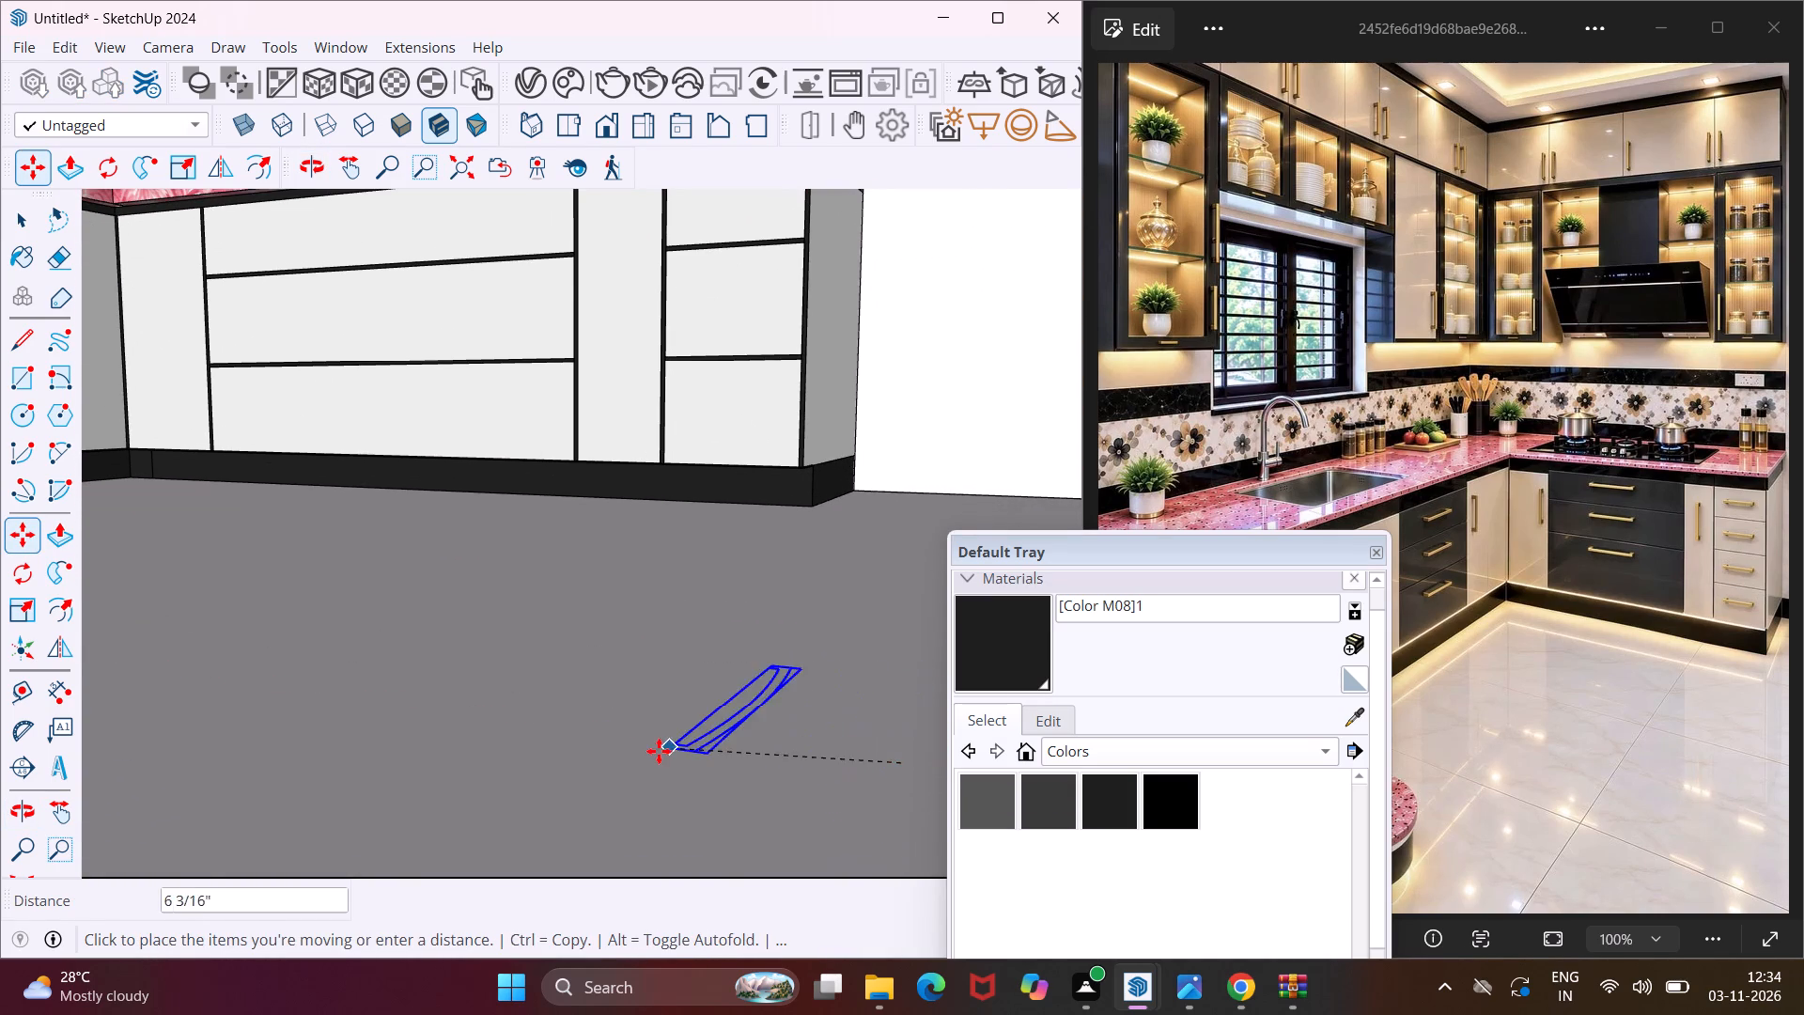
scroll(659, 751, "down", 19)
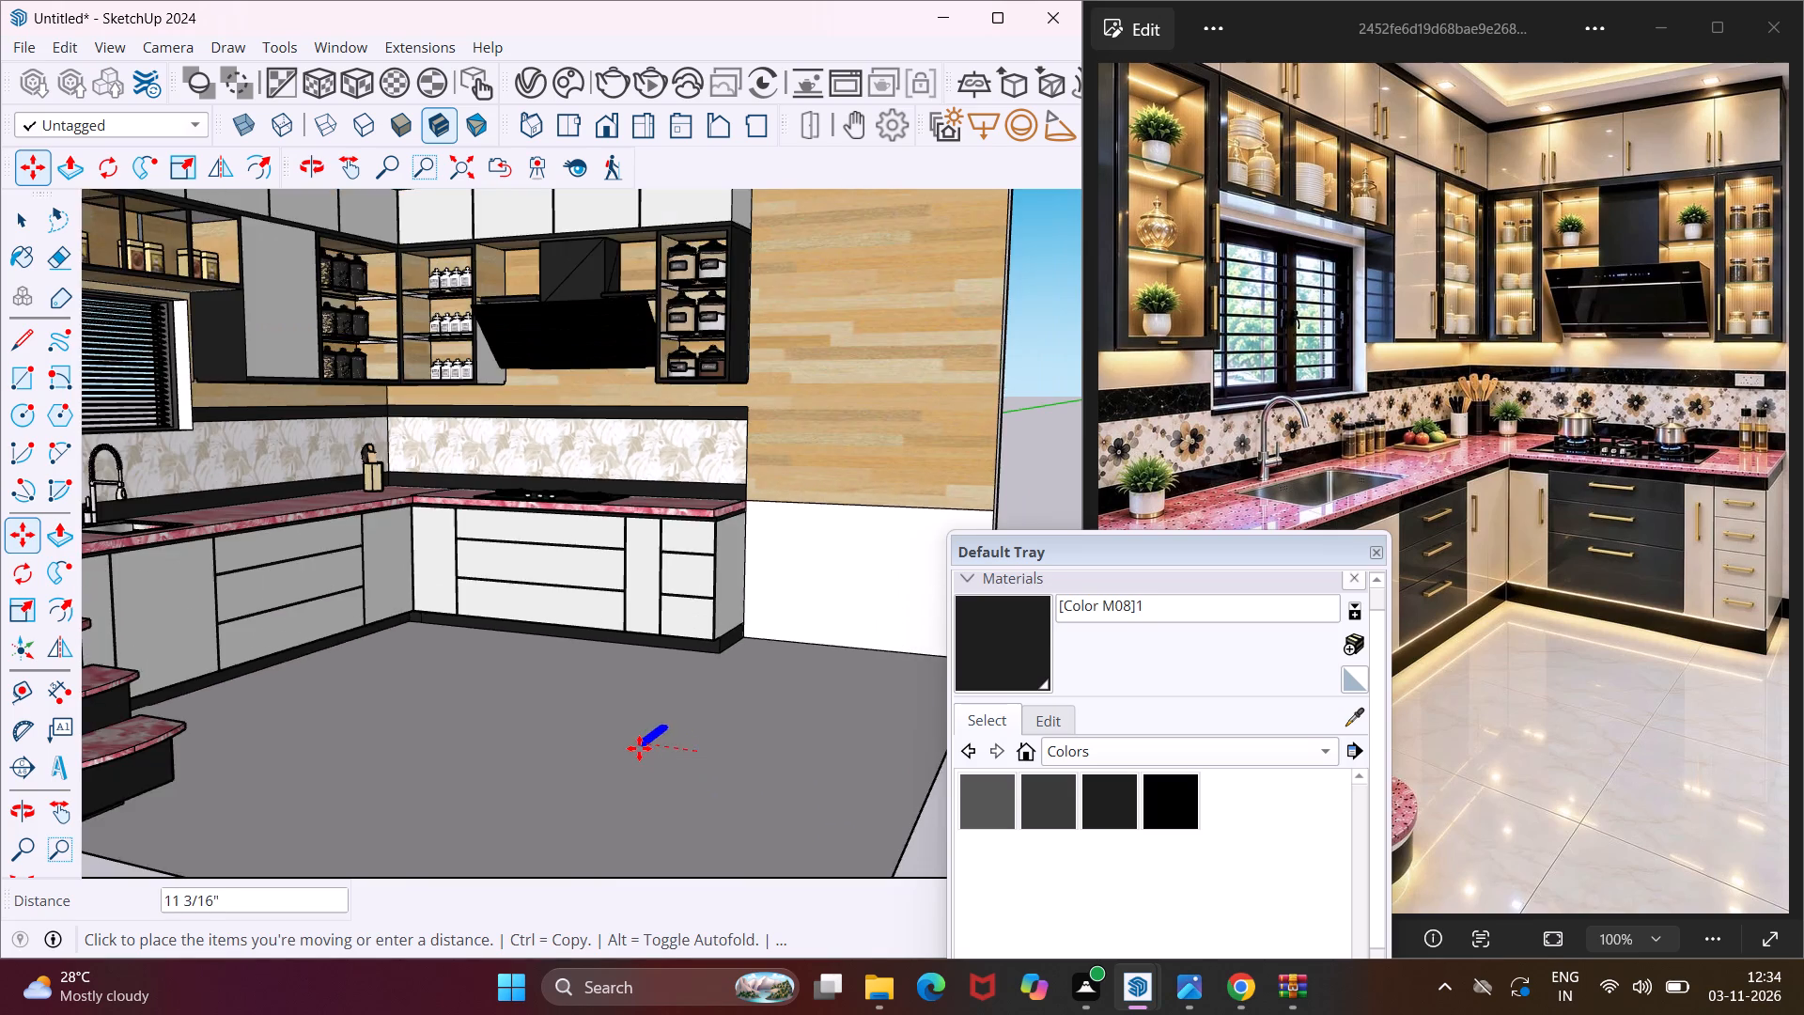
scroll(638, 748, "down", 6)
scroll(409, 647, "up", 1)
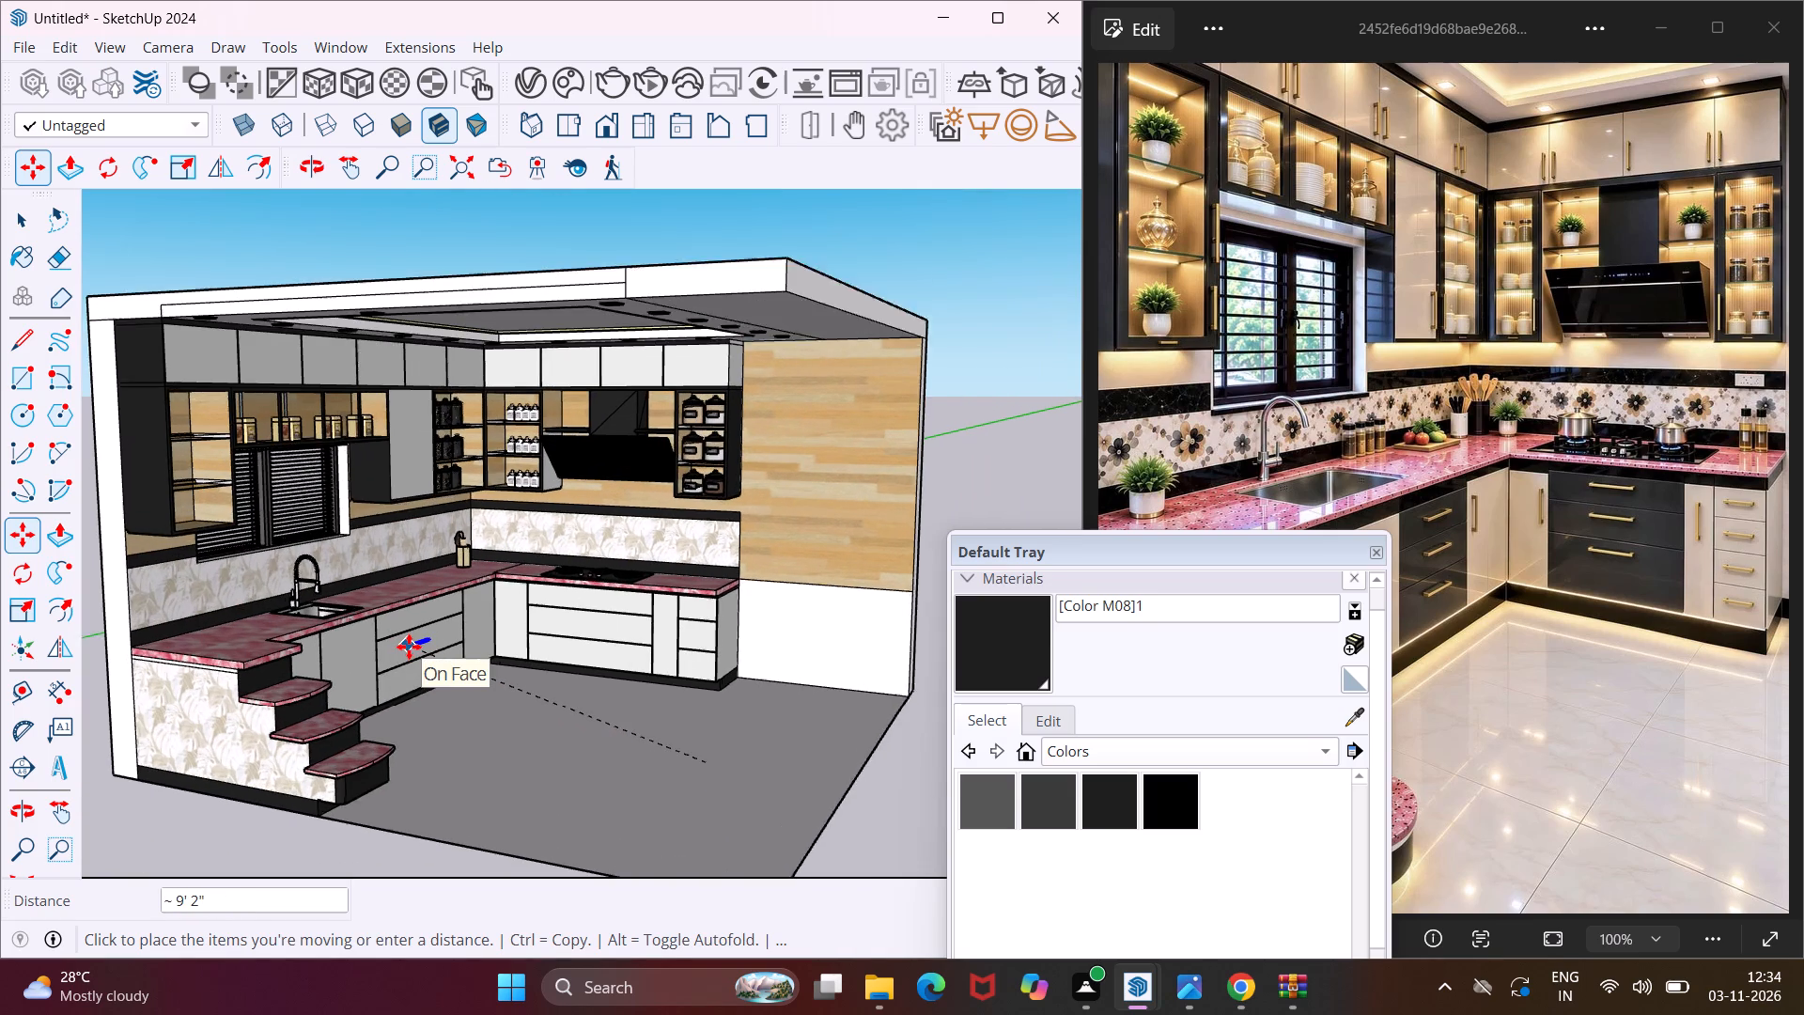
scroll(409, 647, "up", 1)
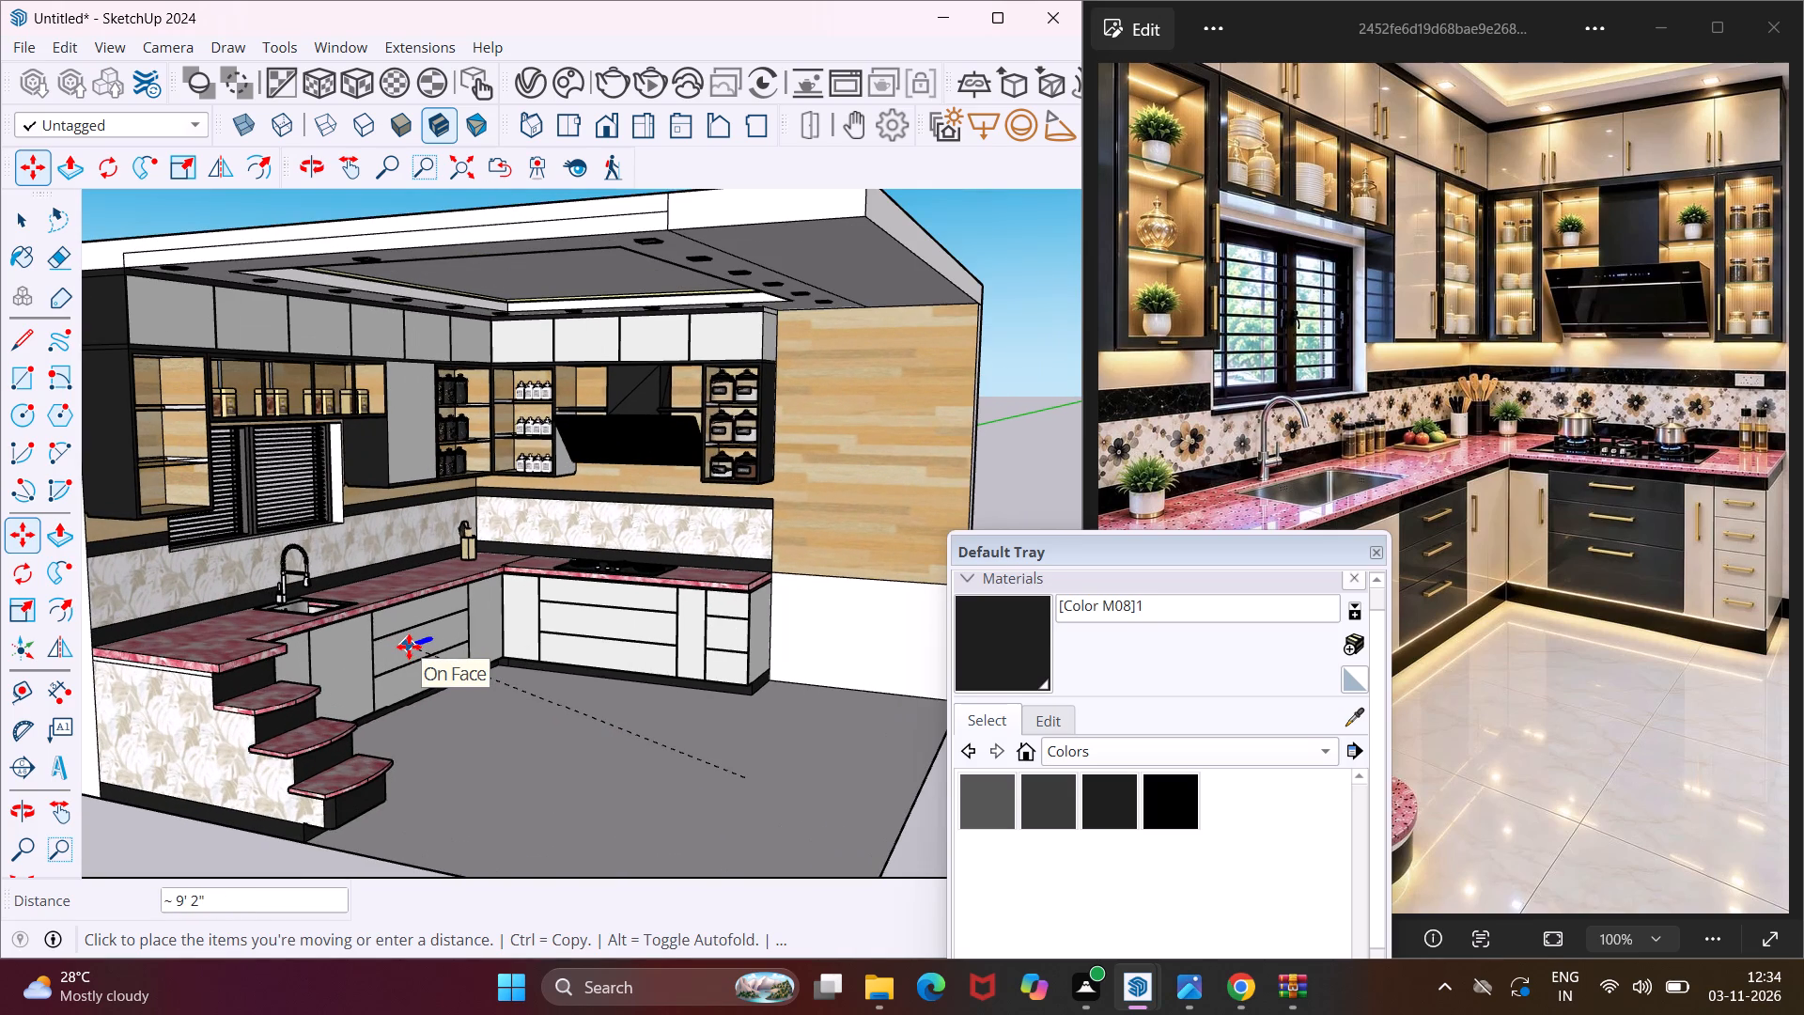
scroll(409, 647, "up", 12)
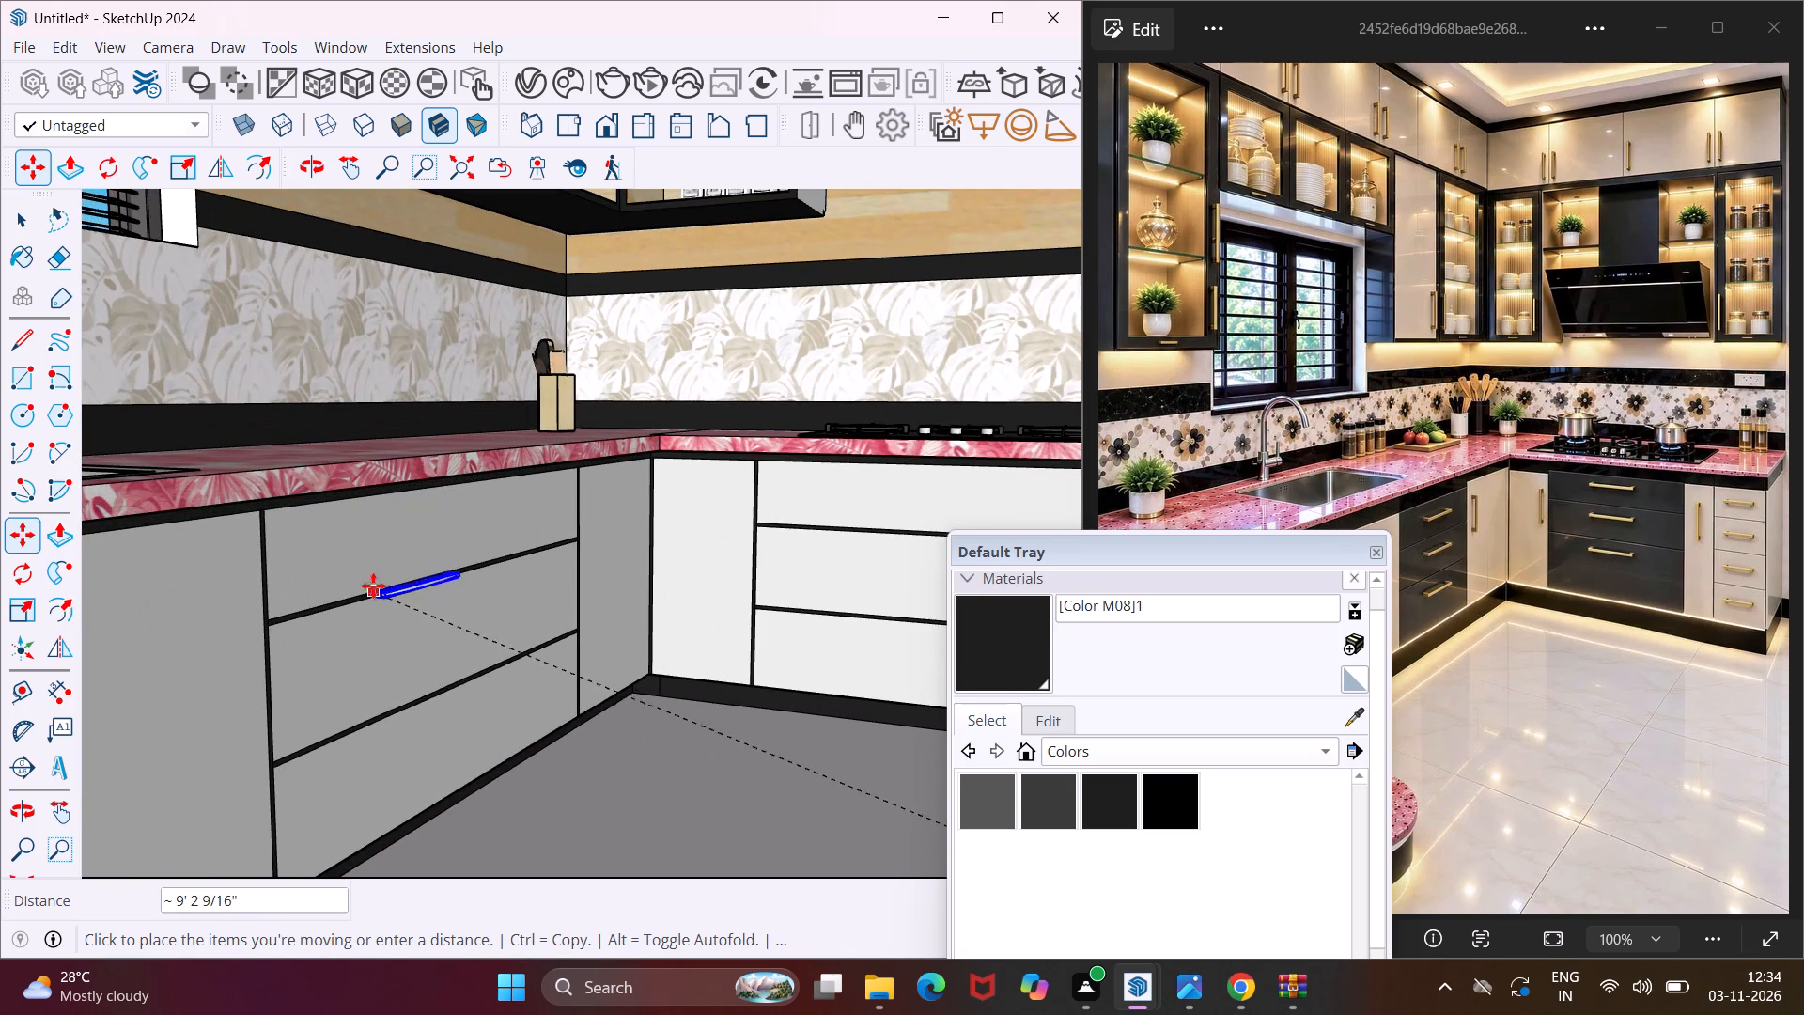
left_click(372, 529)
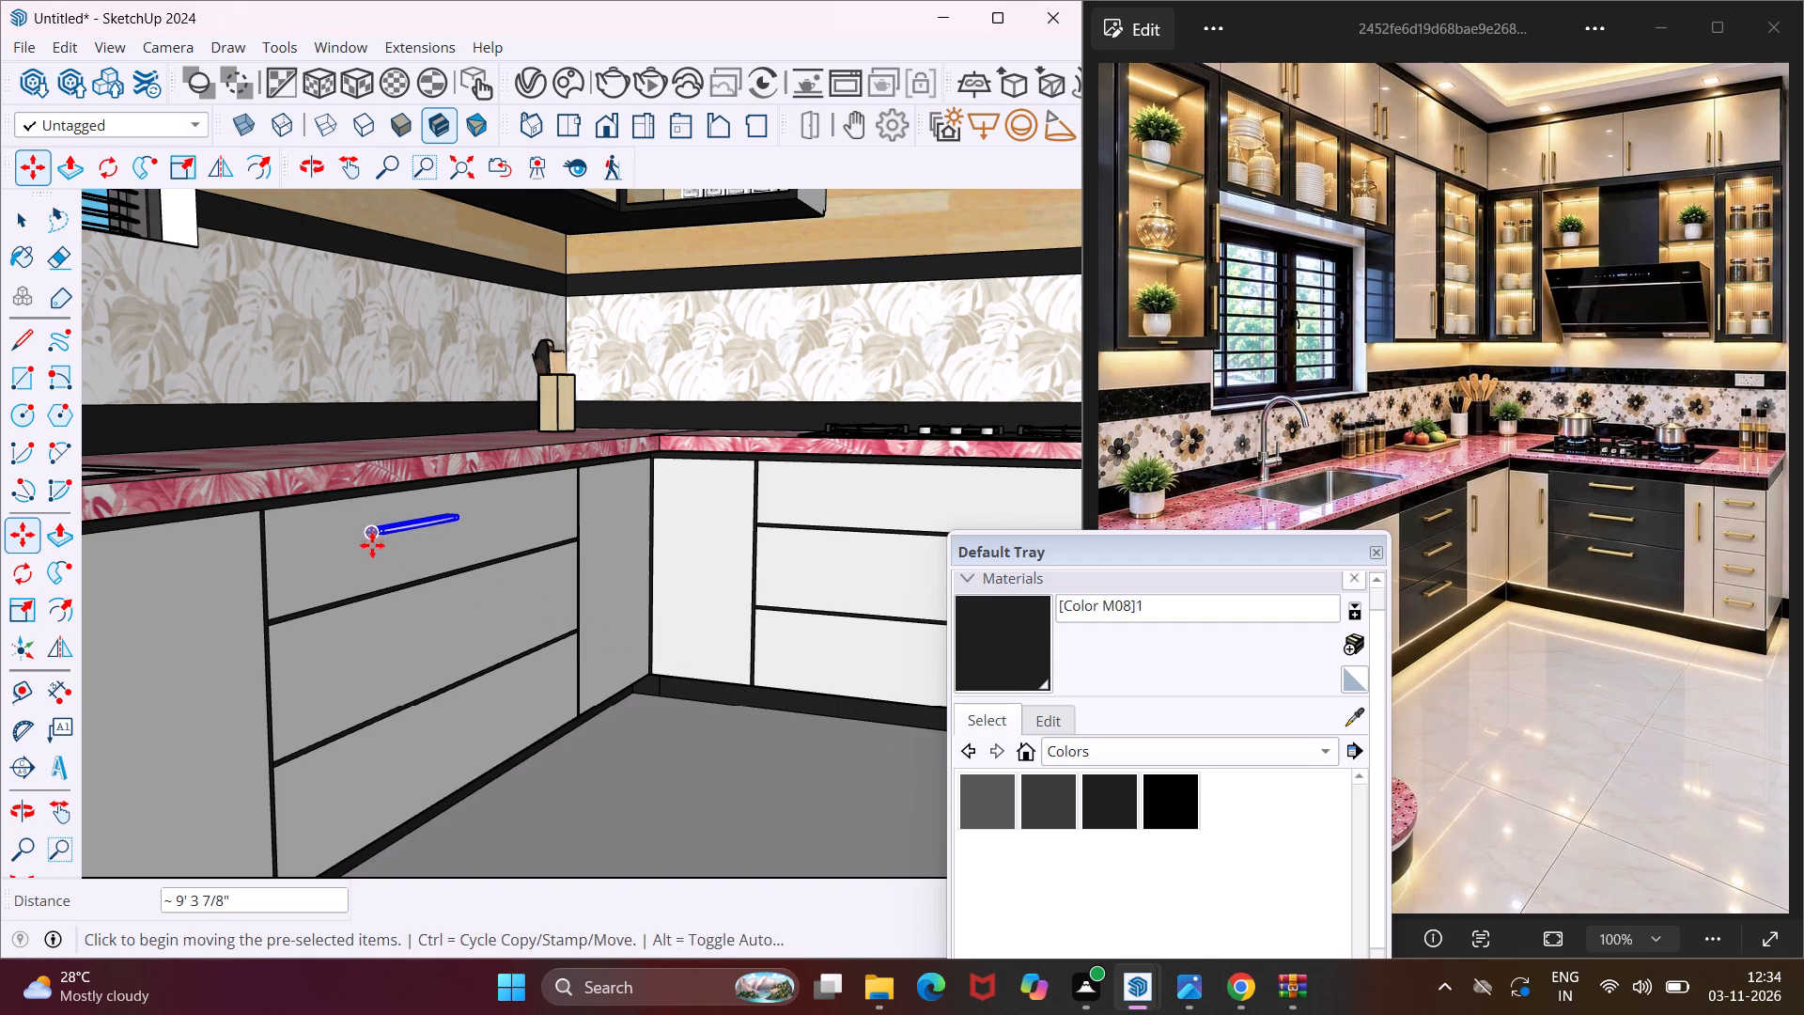
Copy the handle down 10 5/16" to the middle drawer front, and that copy 9 7/16" to the bottom drawer front.
scroll(372, 538, "up", 6)
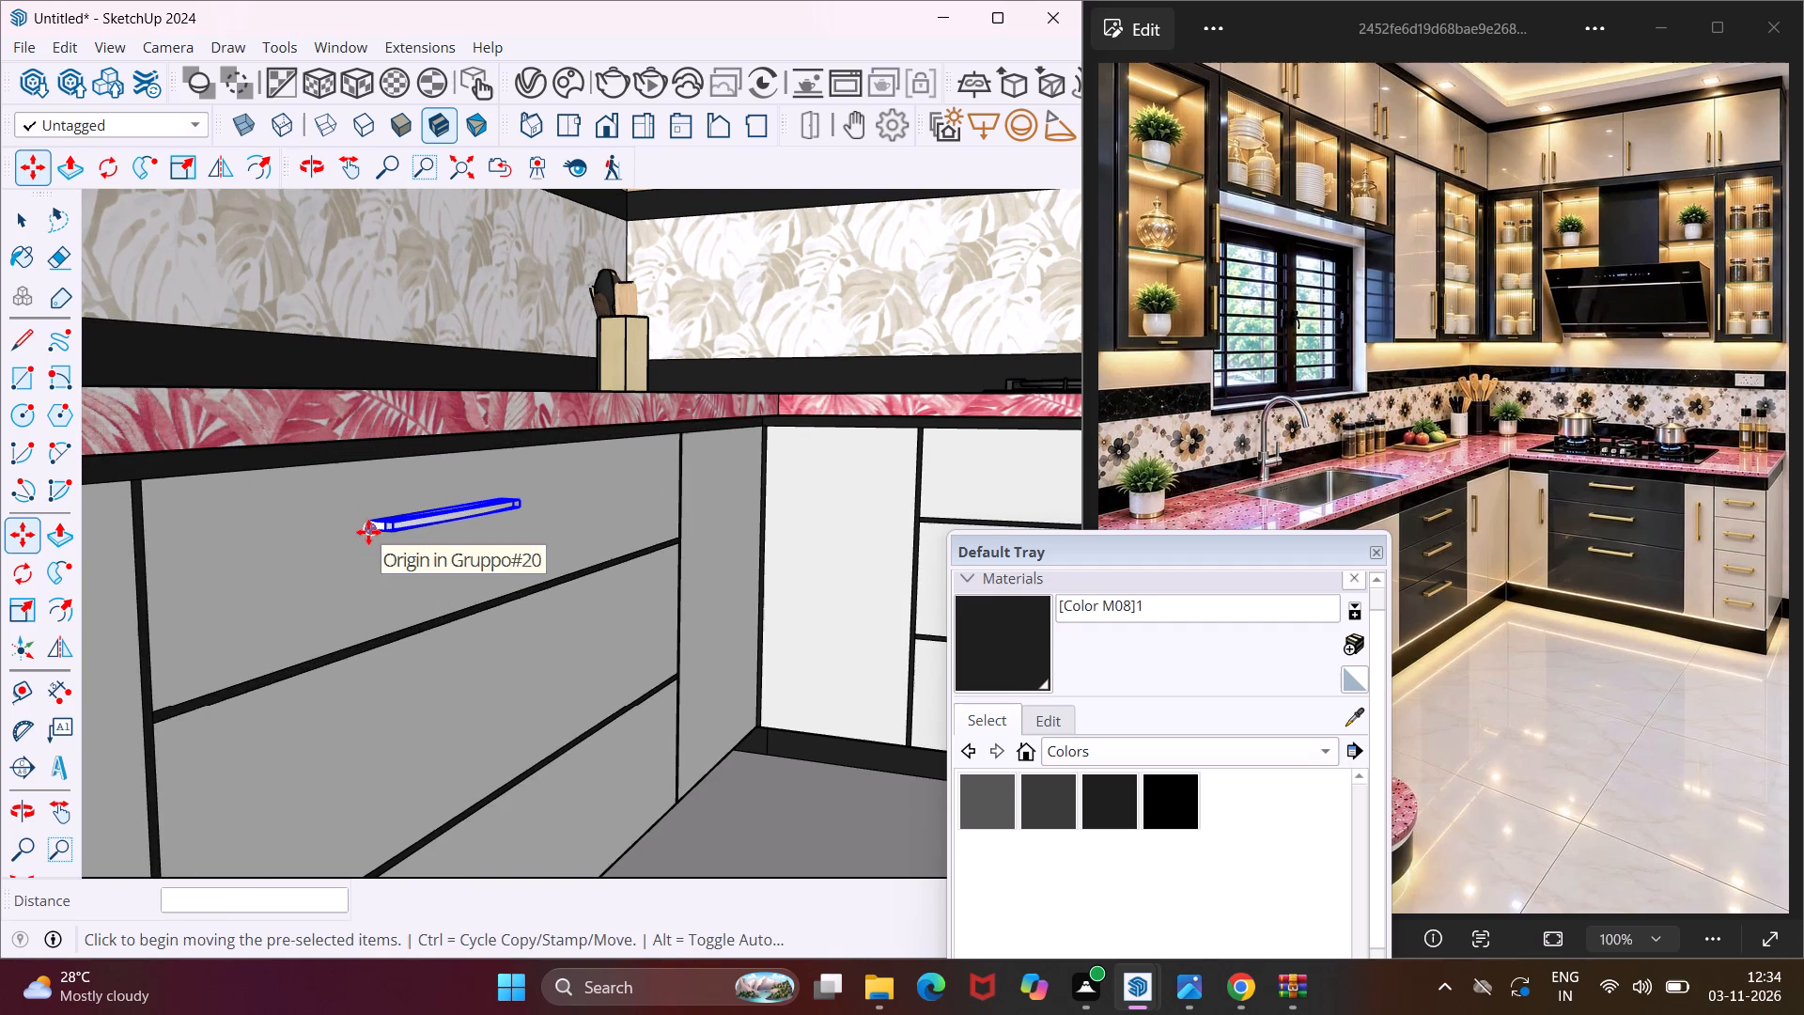
left_click(368, 532)
scroll(377, 570, "down", 4)
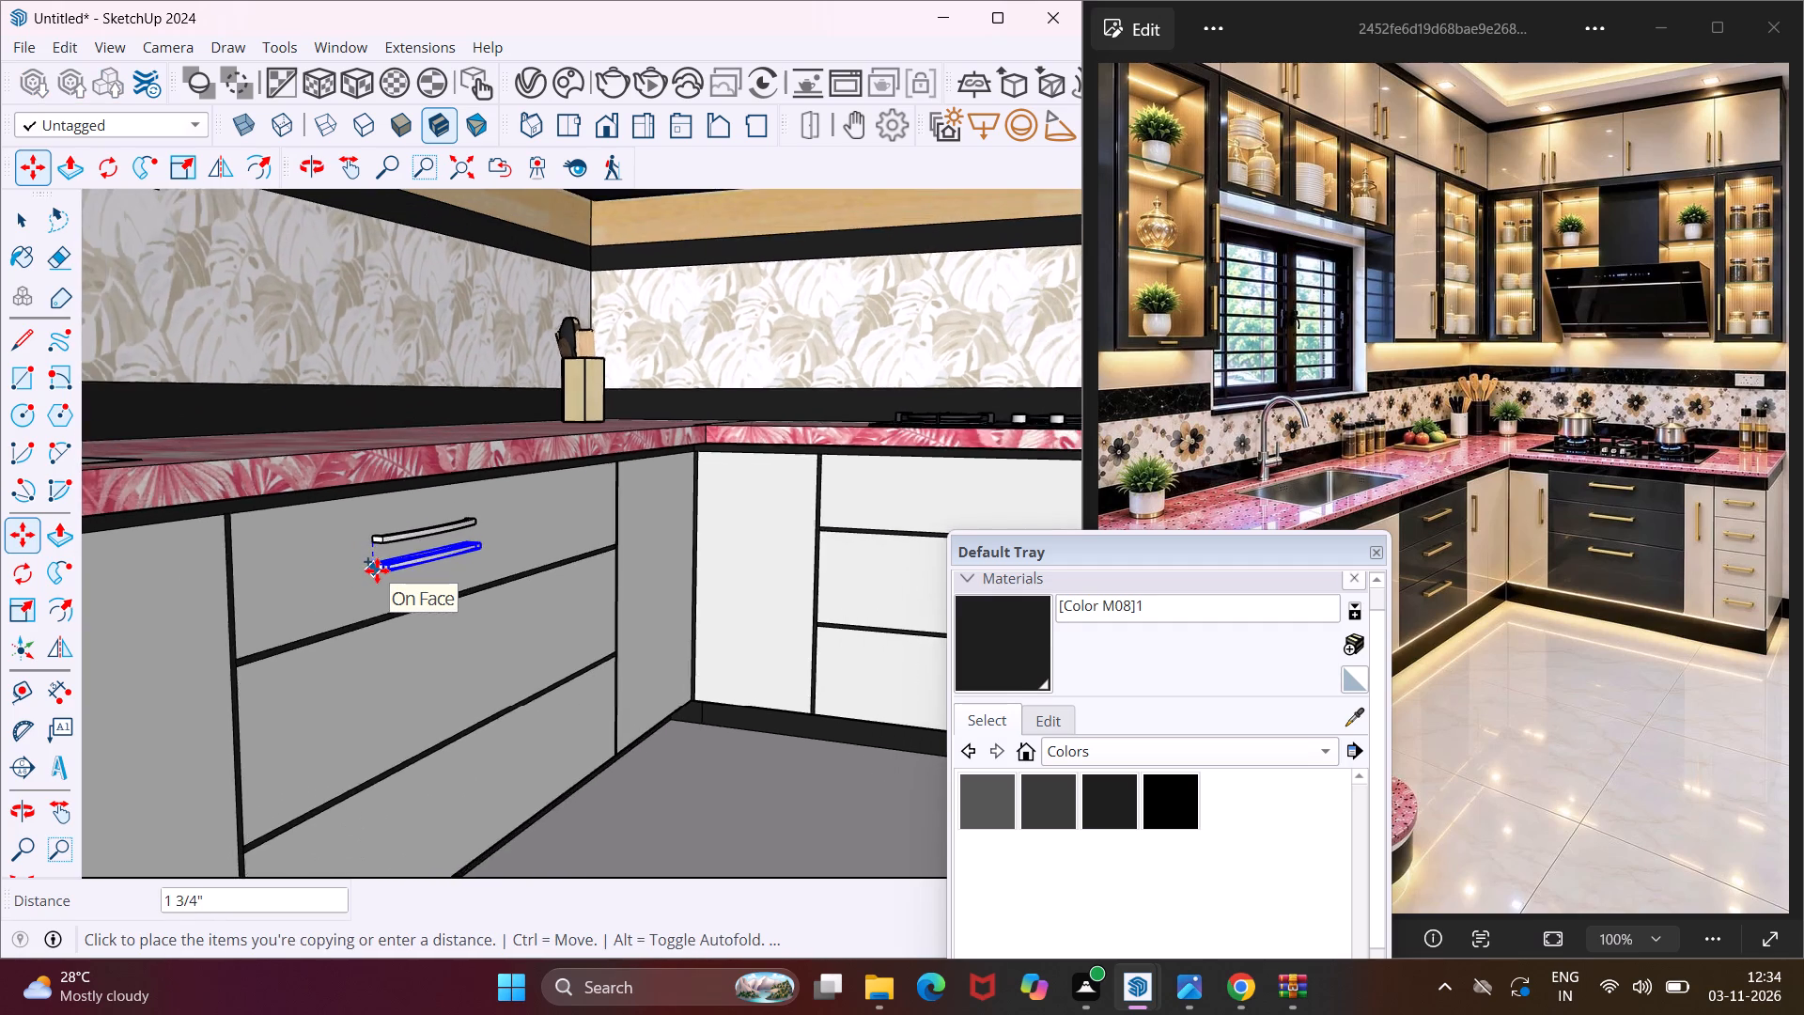
scroll(377, 570, "down", 2)
left_click(382, 681)
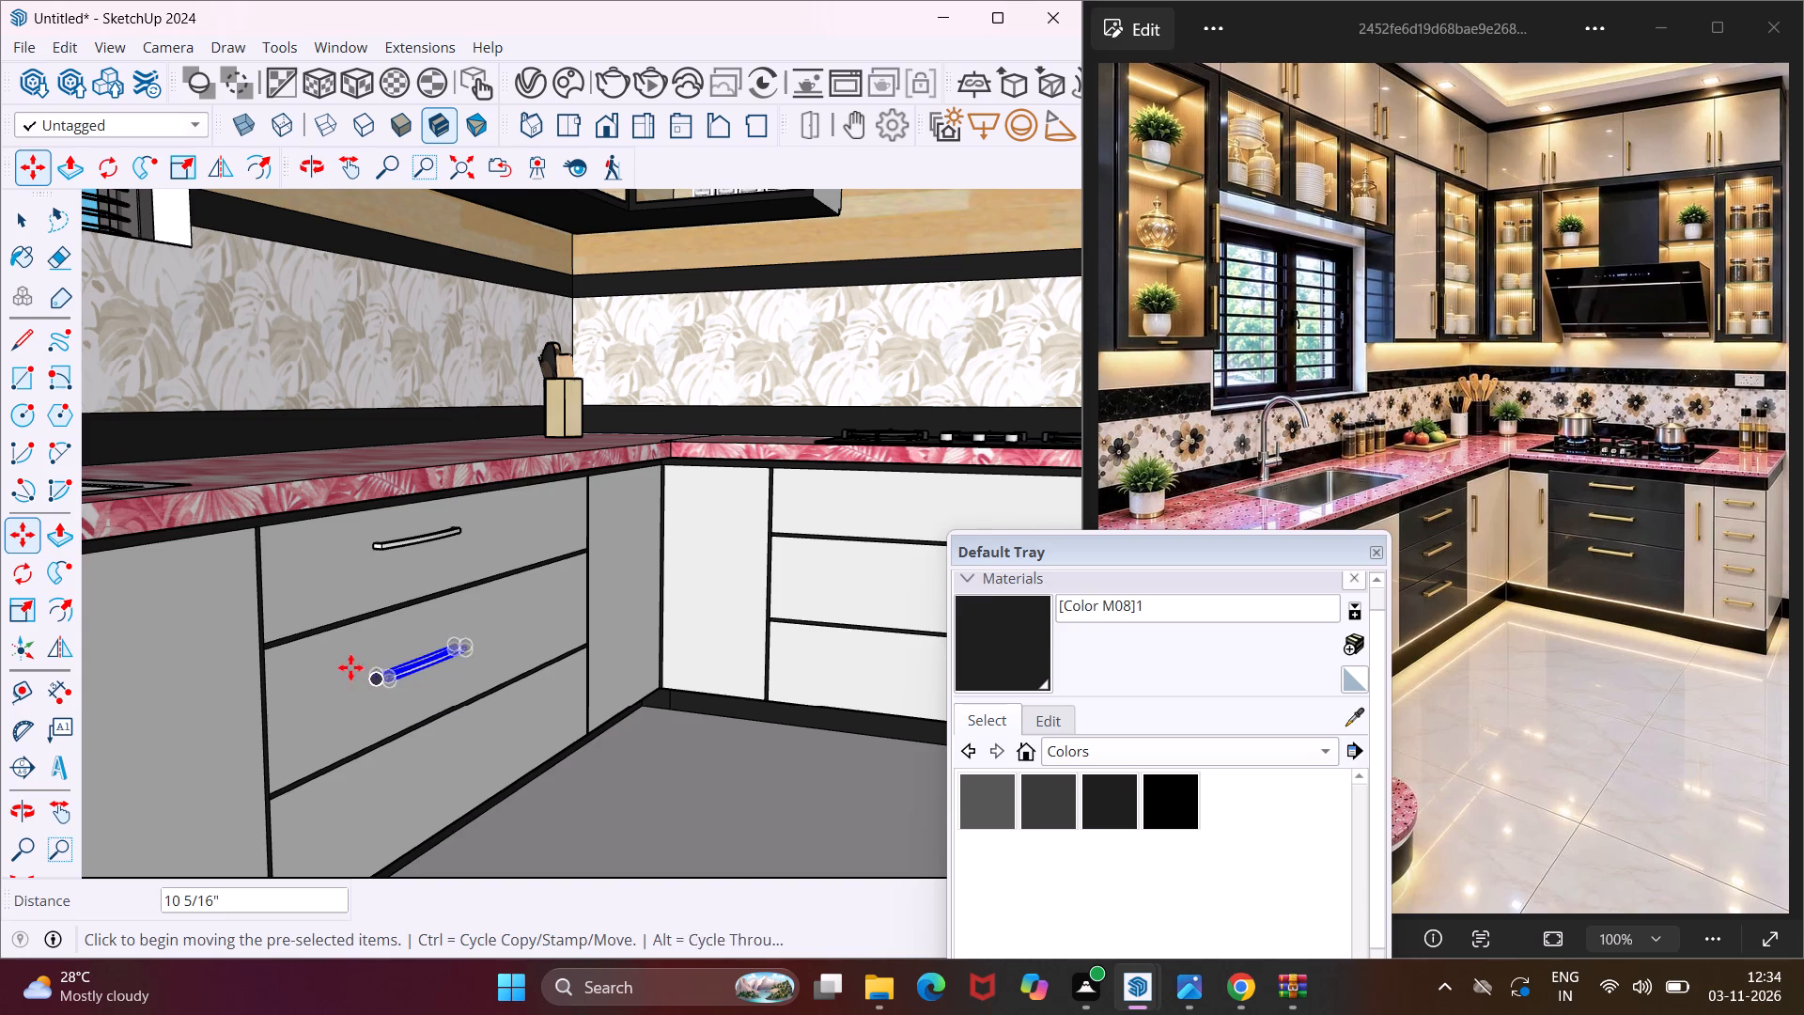
left_click(350, 664)
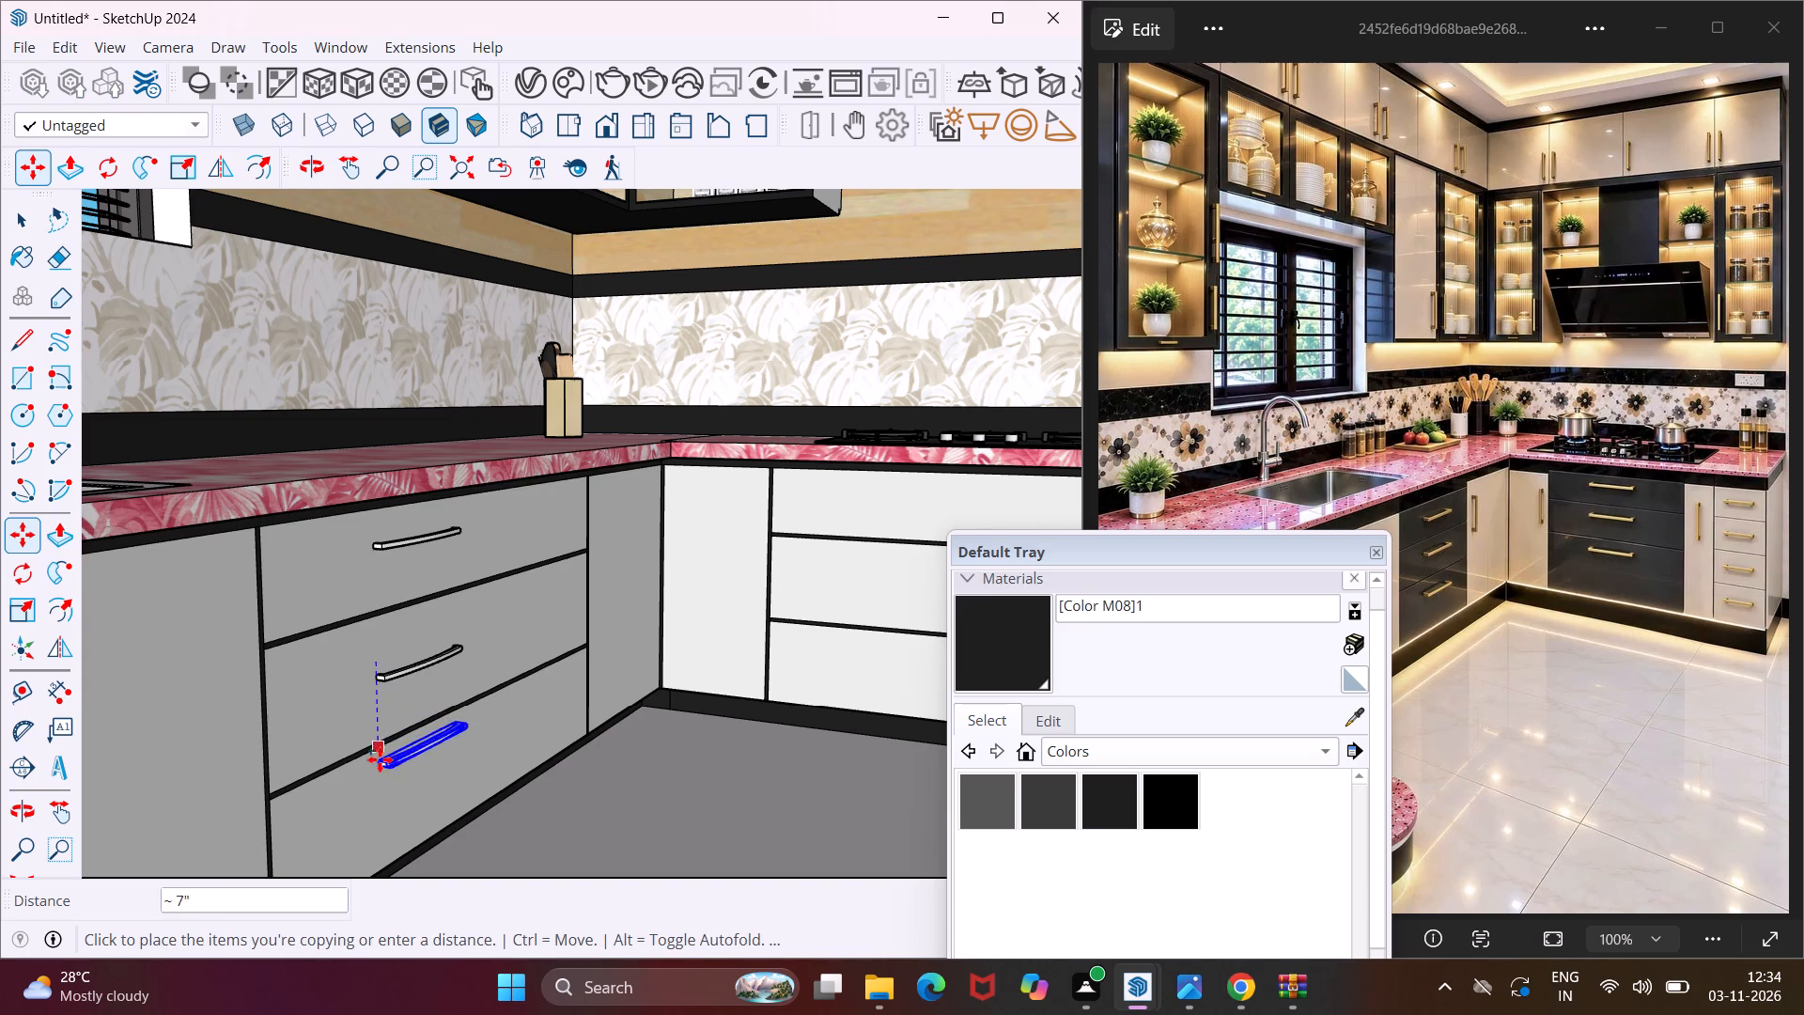
left_click(387, 780)
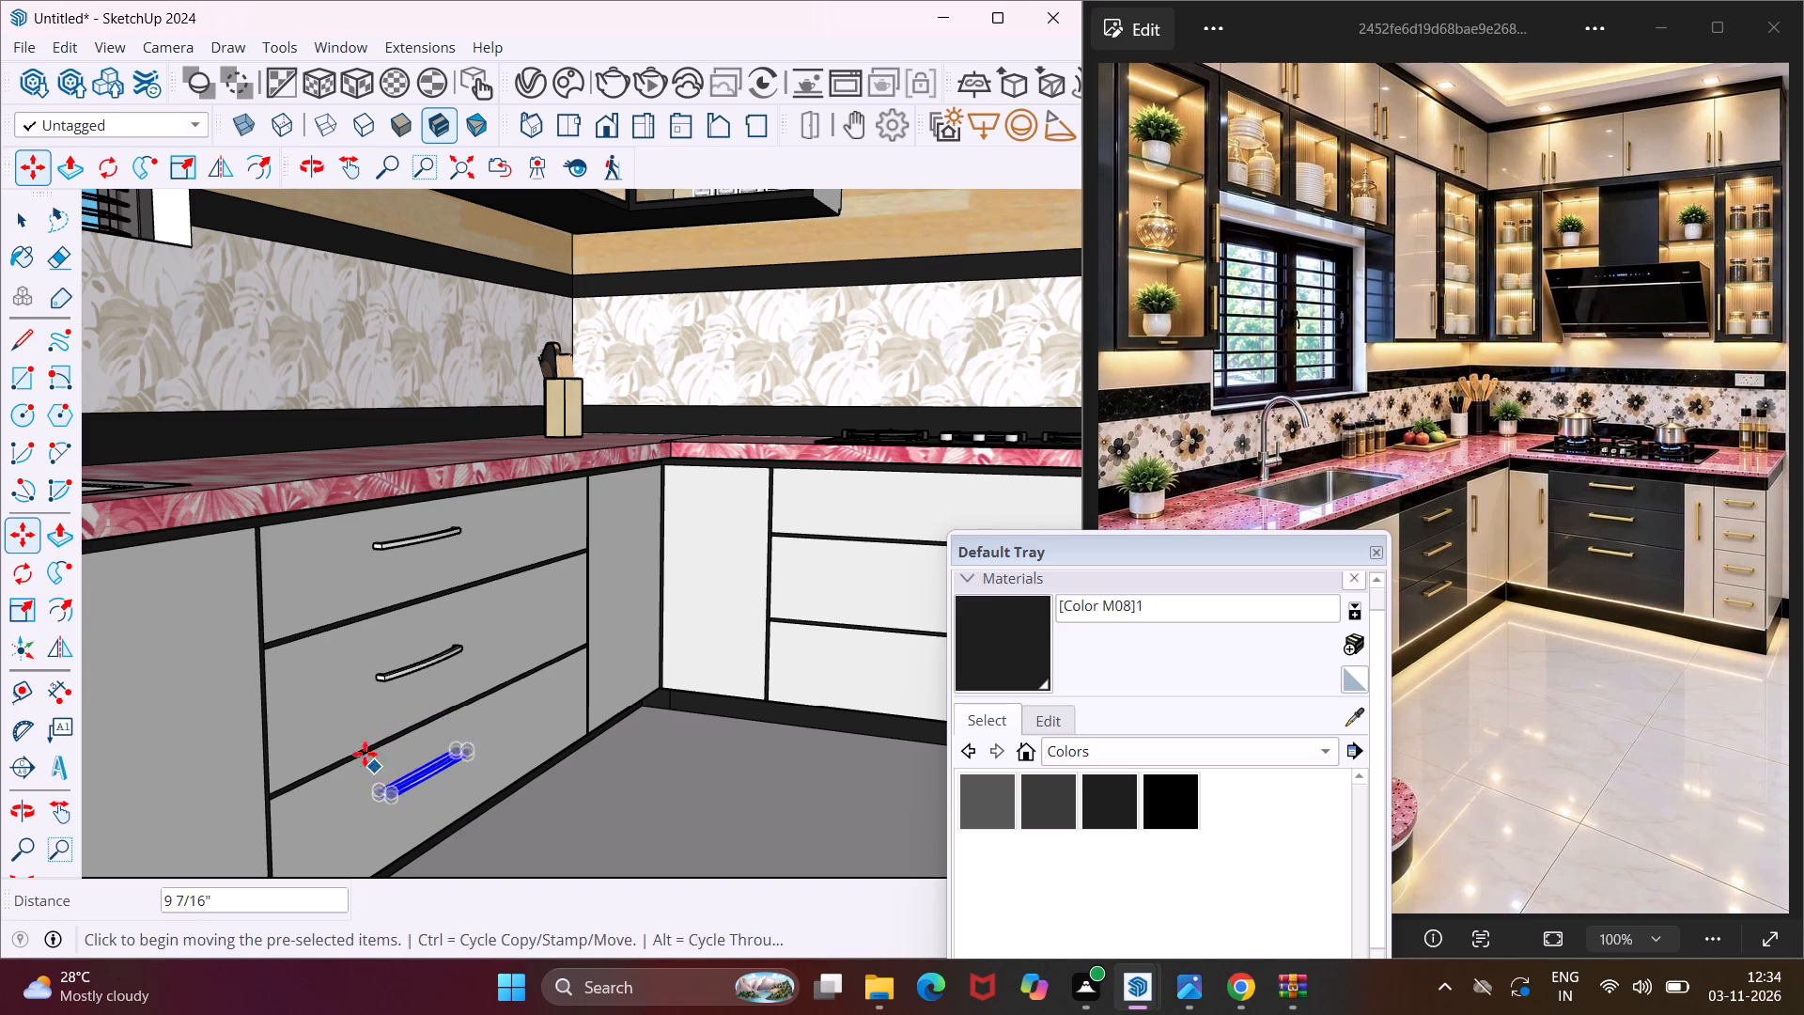
Copy the handle on the window-wall cabinet's bottom drawer 2' 9 1/4" along the red axis, out over the floor.
scroll(333, 715, "down", 4)
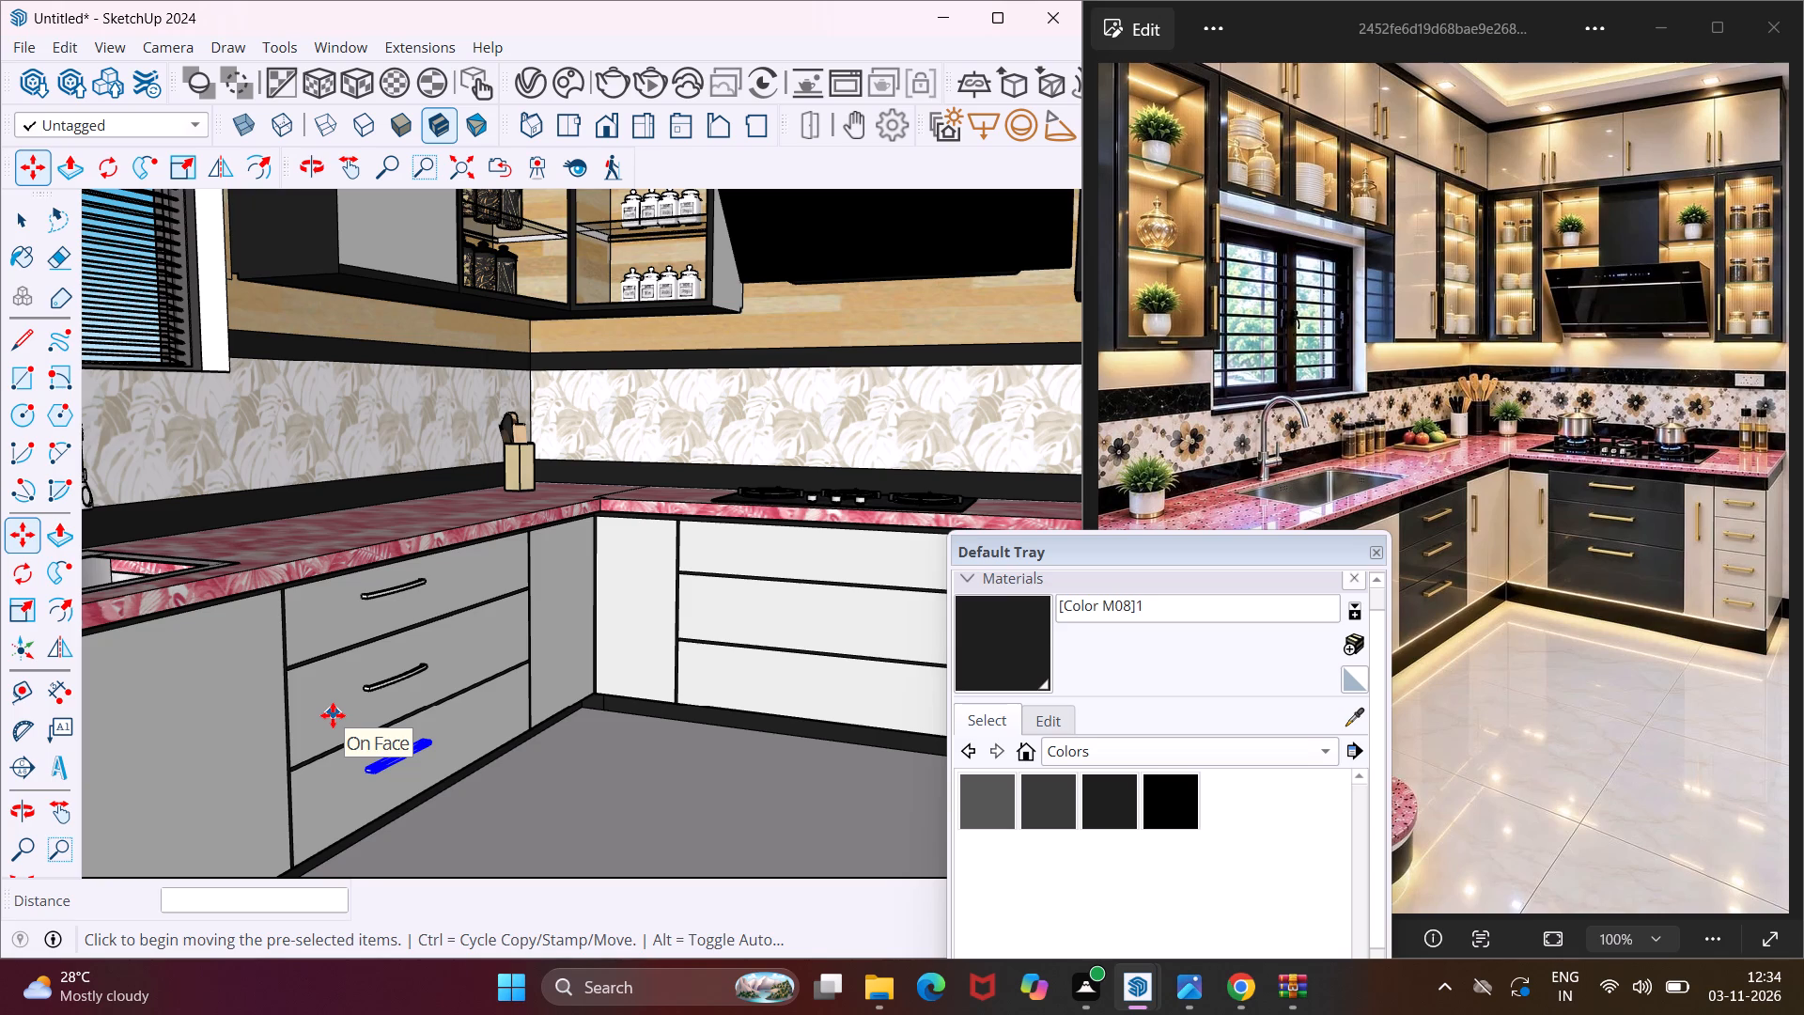
scroll(333, 715, "down", 2)
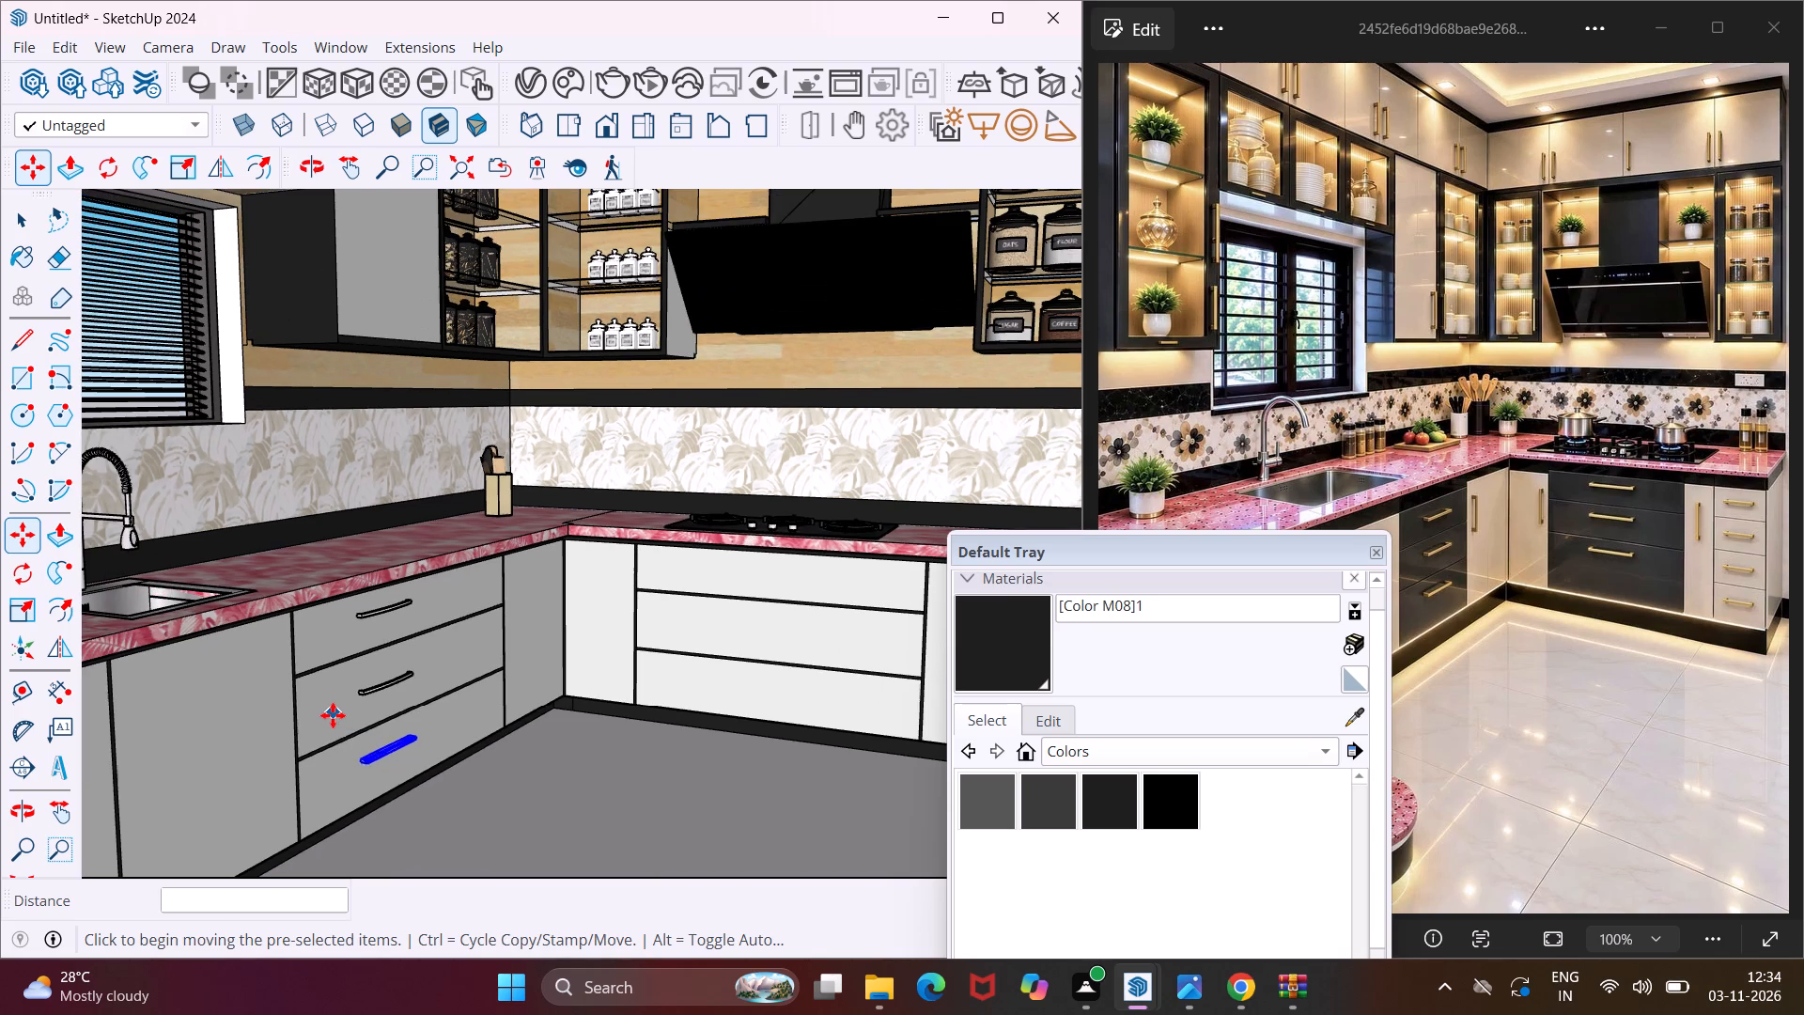
scroll(350, 763, "up", 3)
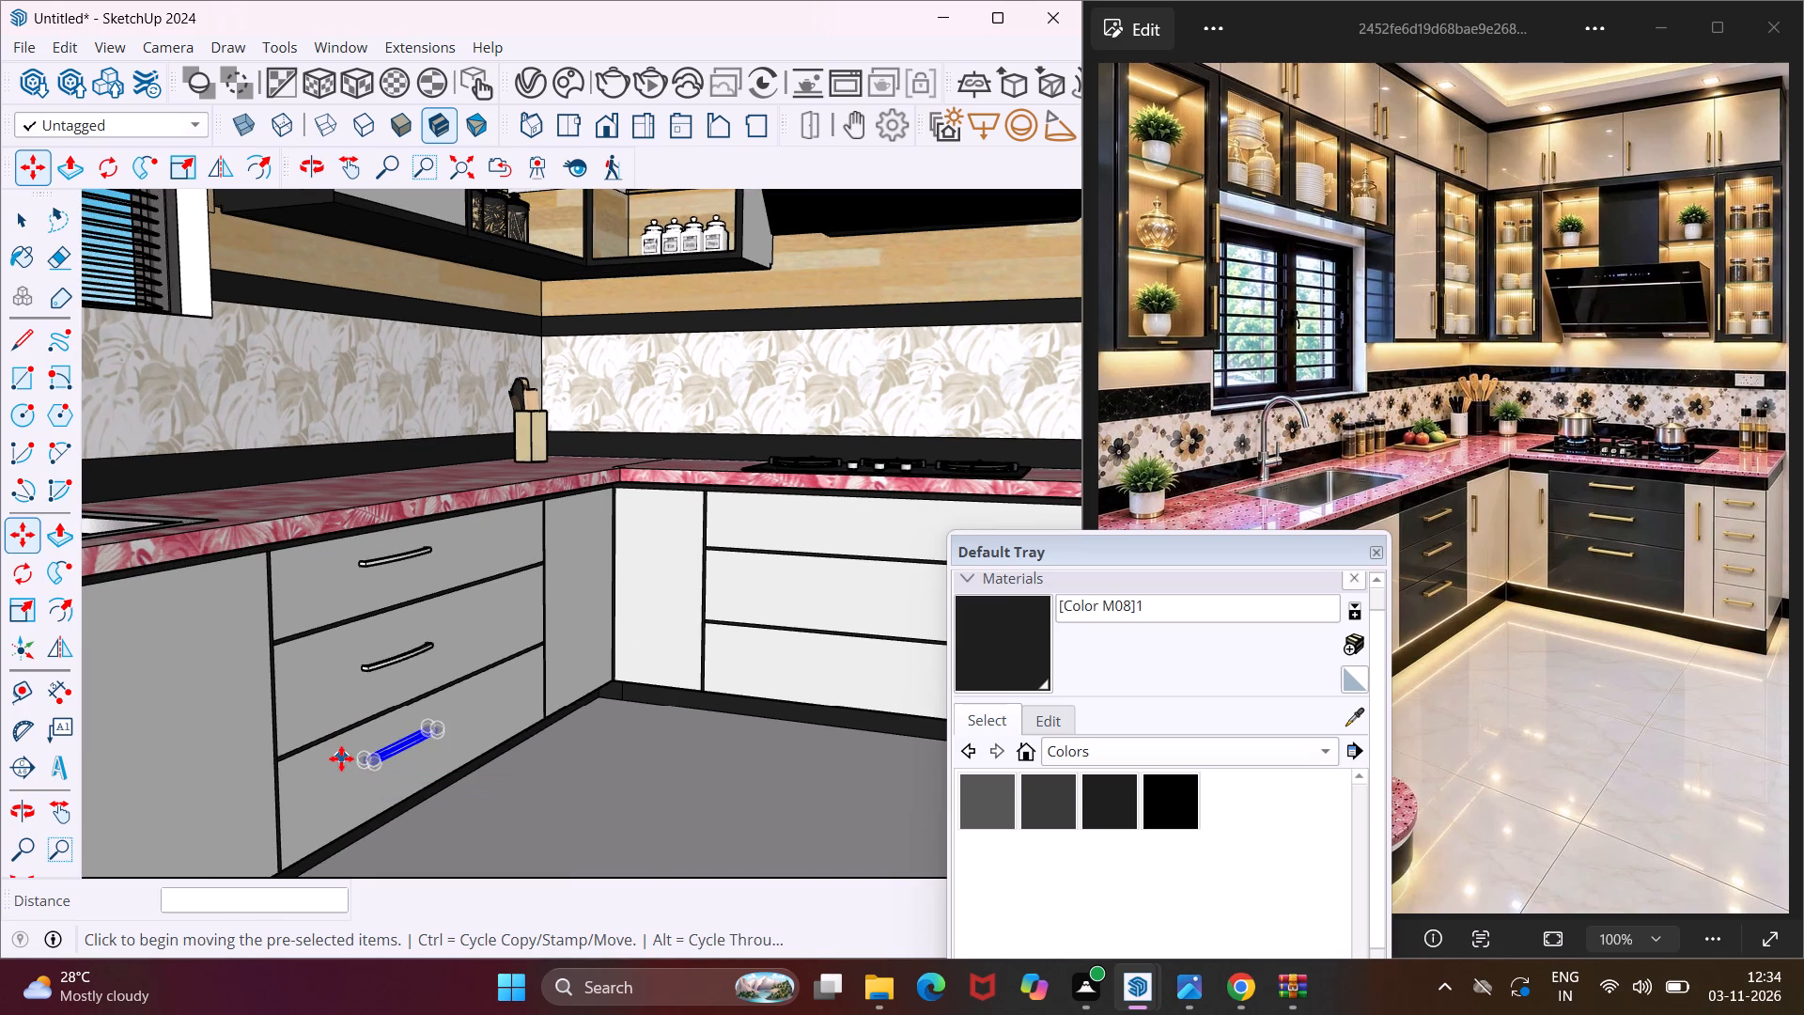
left_click(341, 758)
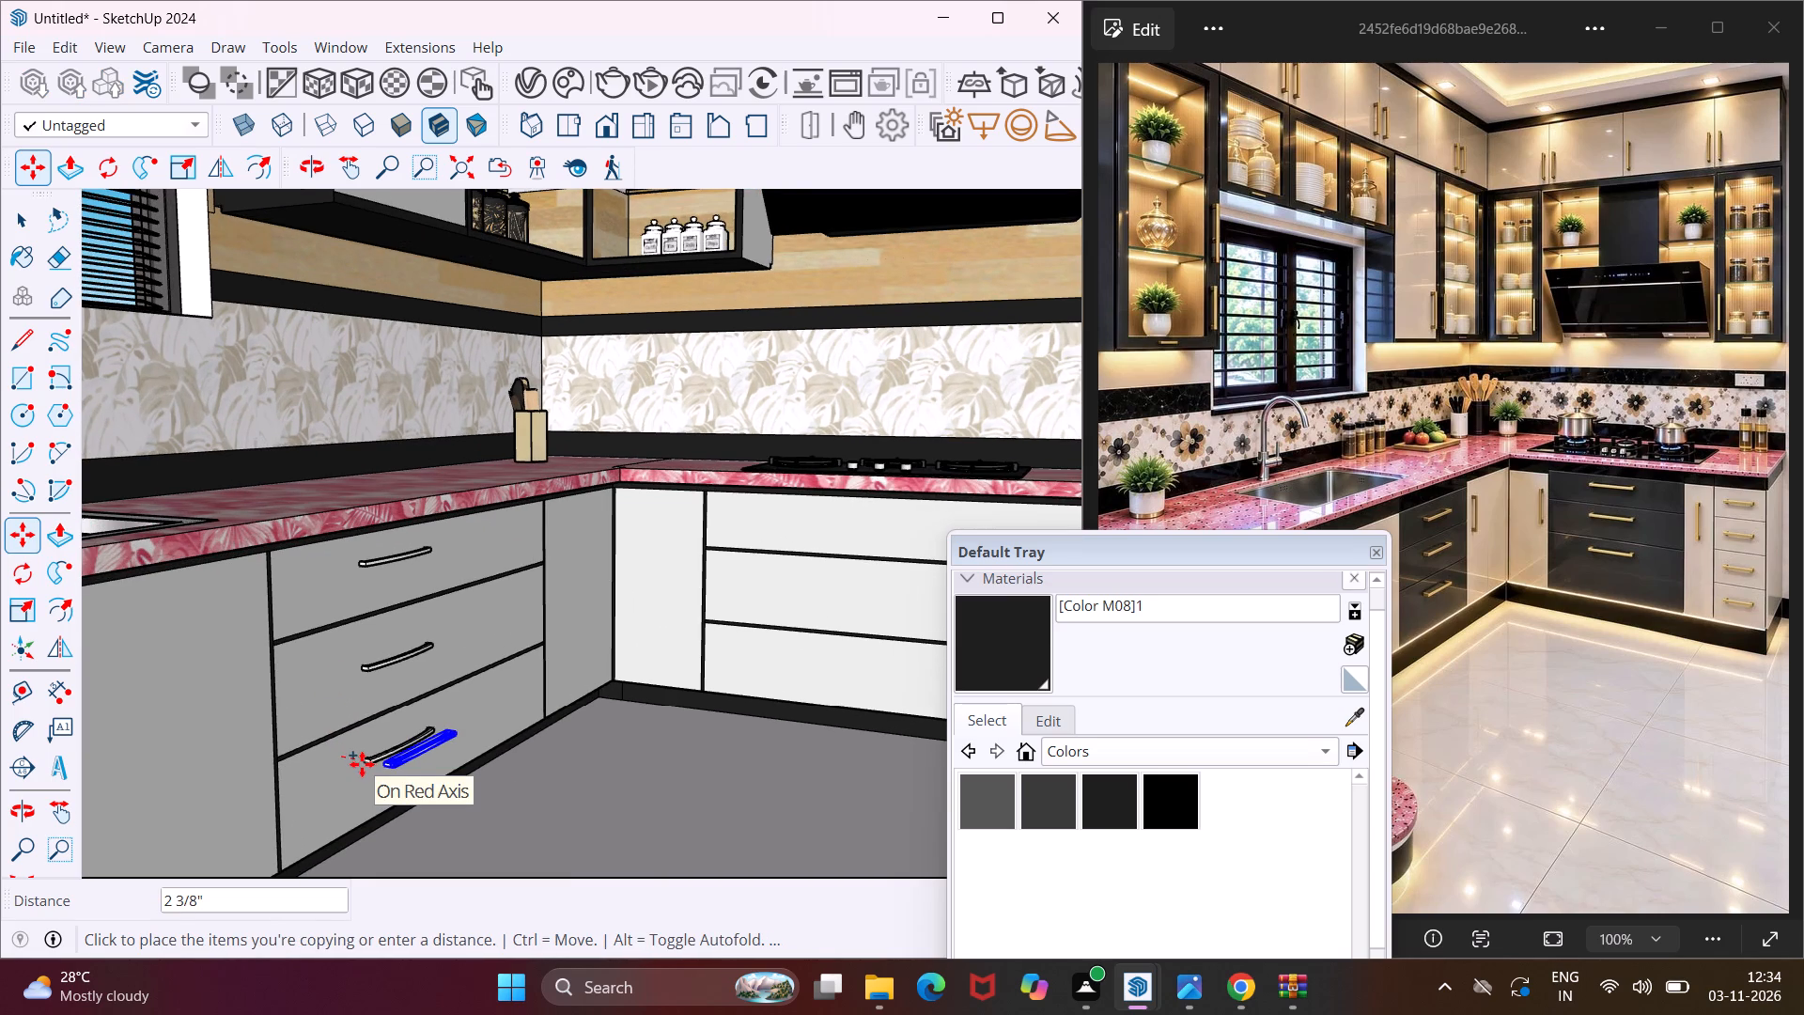
scroll(362, 764, "down", 9)
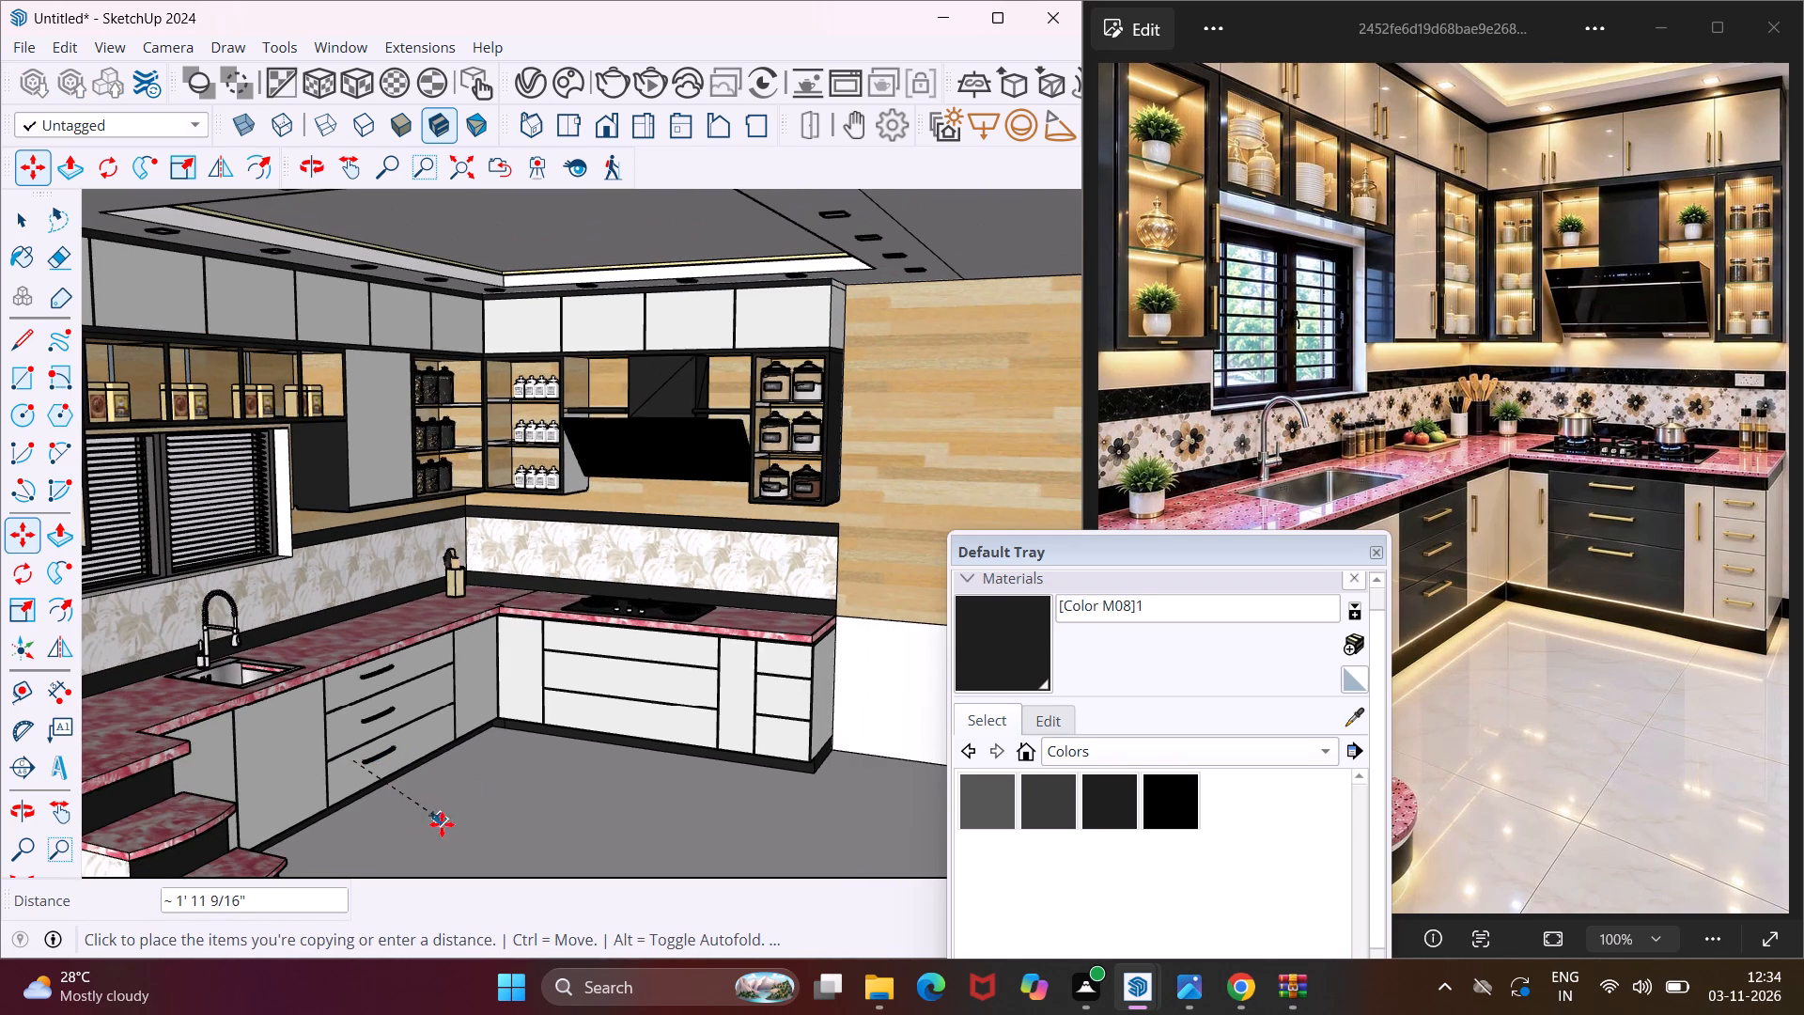
scroll(444, 787, "down", 8)
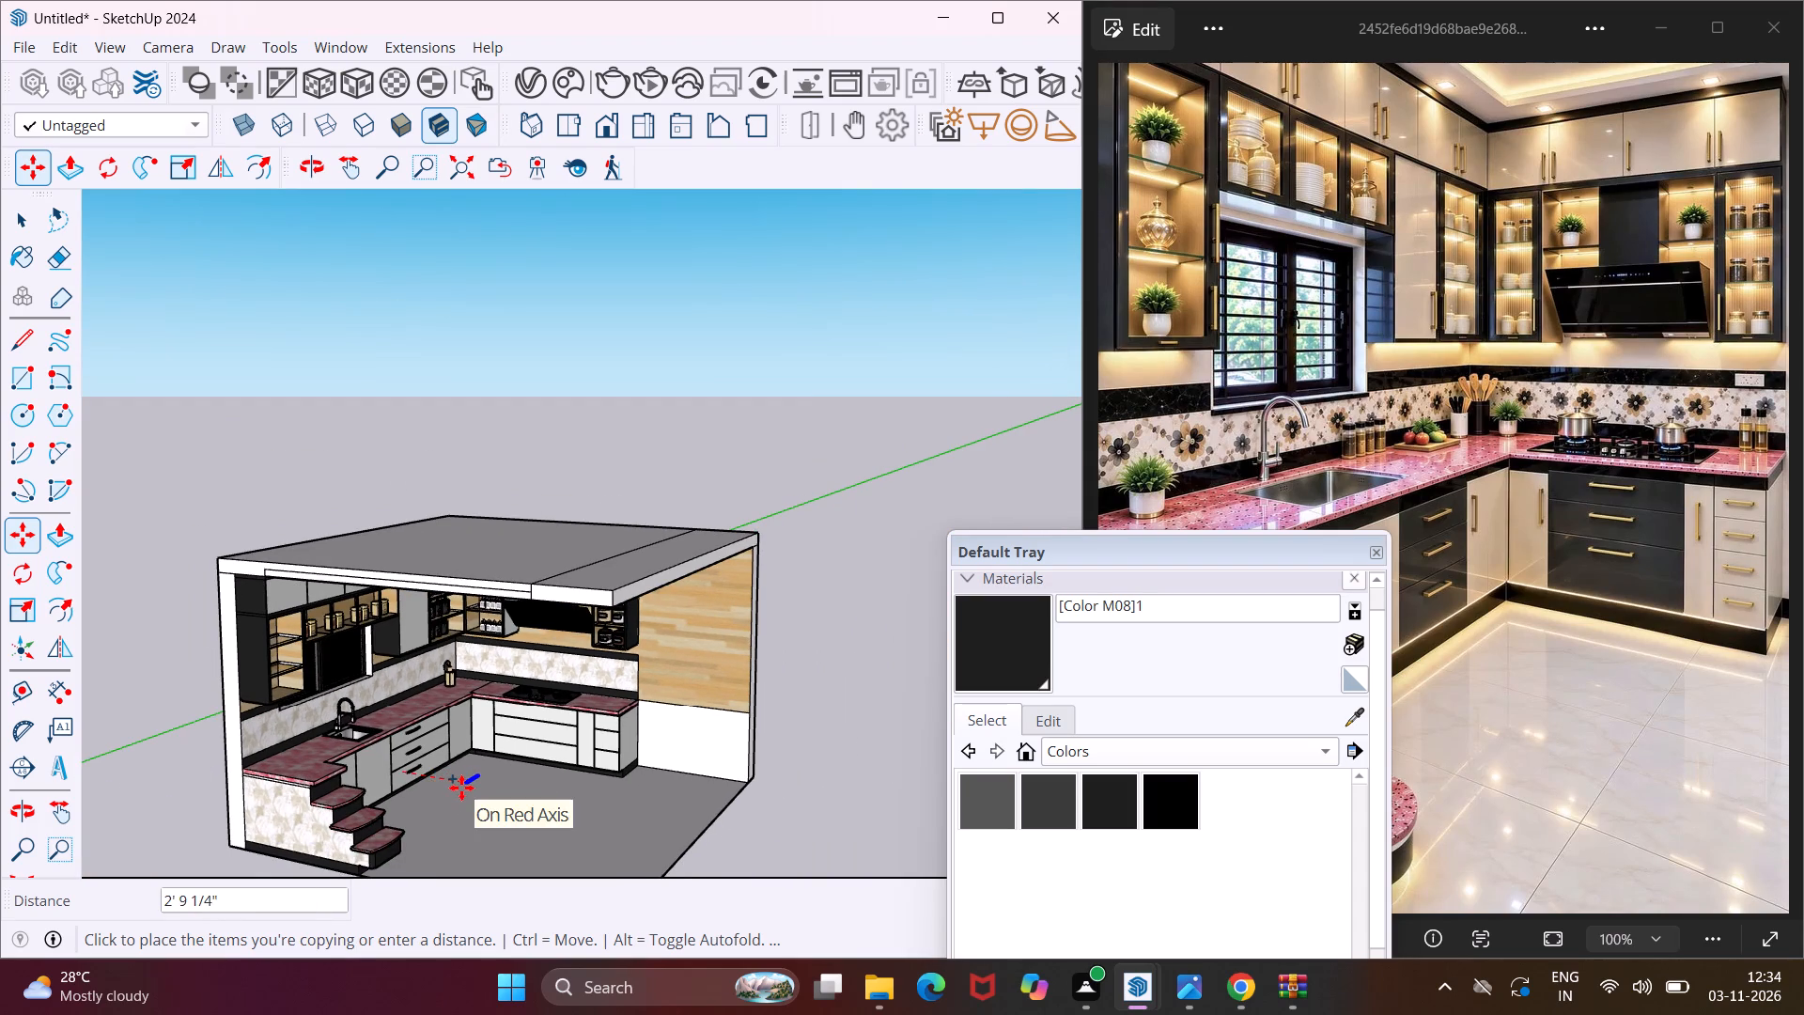
left_click(461, 788)
Make a copy of the floor handle rotated 90 degrees in the horizontal plane, parallel to the hood wall.
scroll(459, 807, "up", 4)
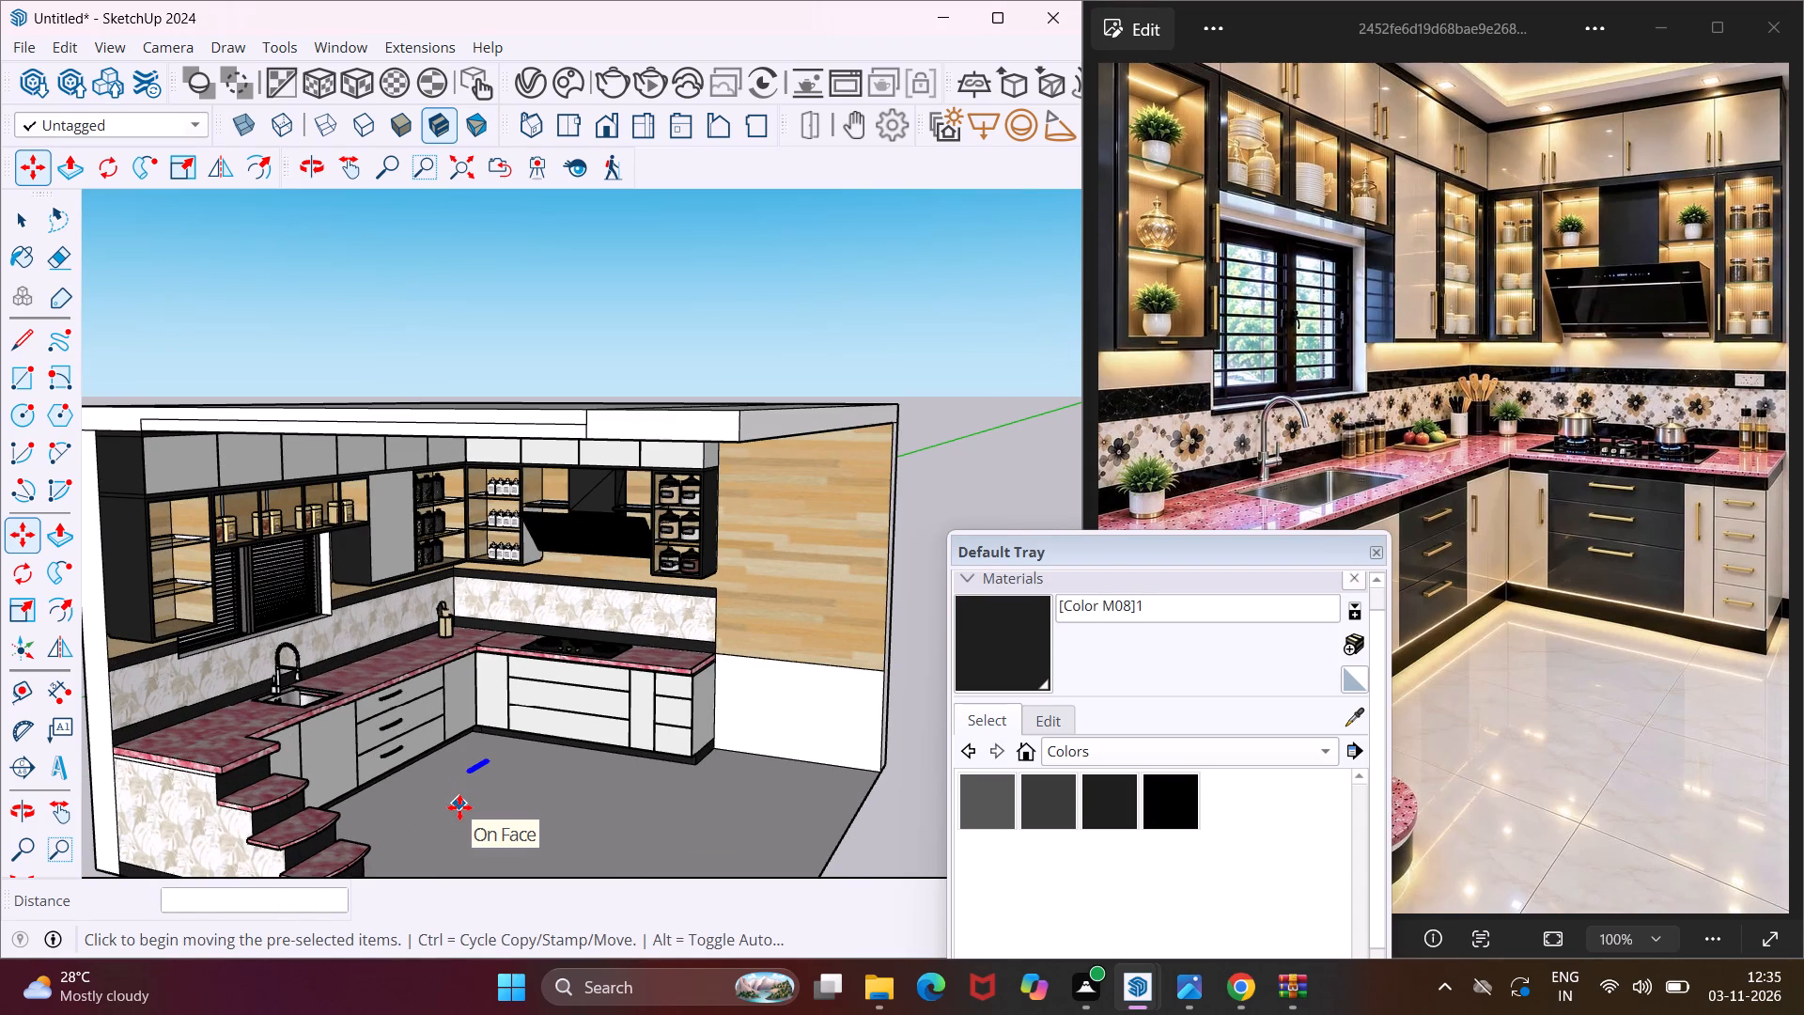
left_click(24, 574)
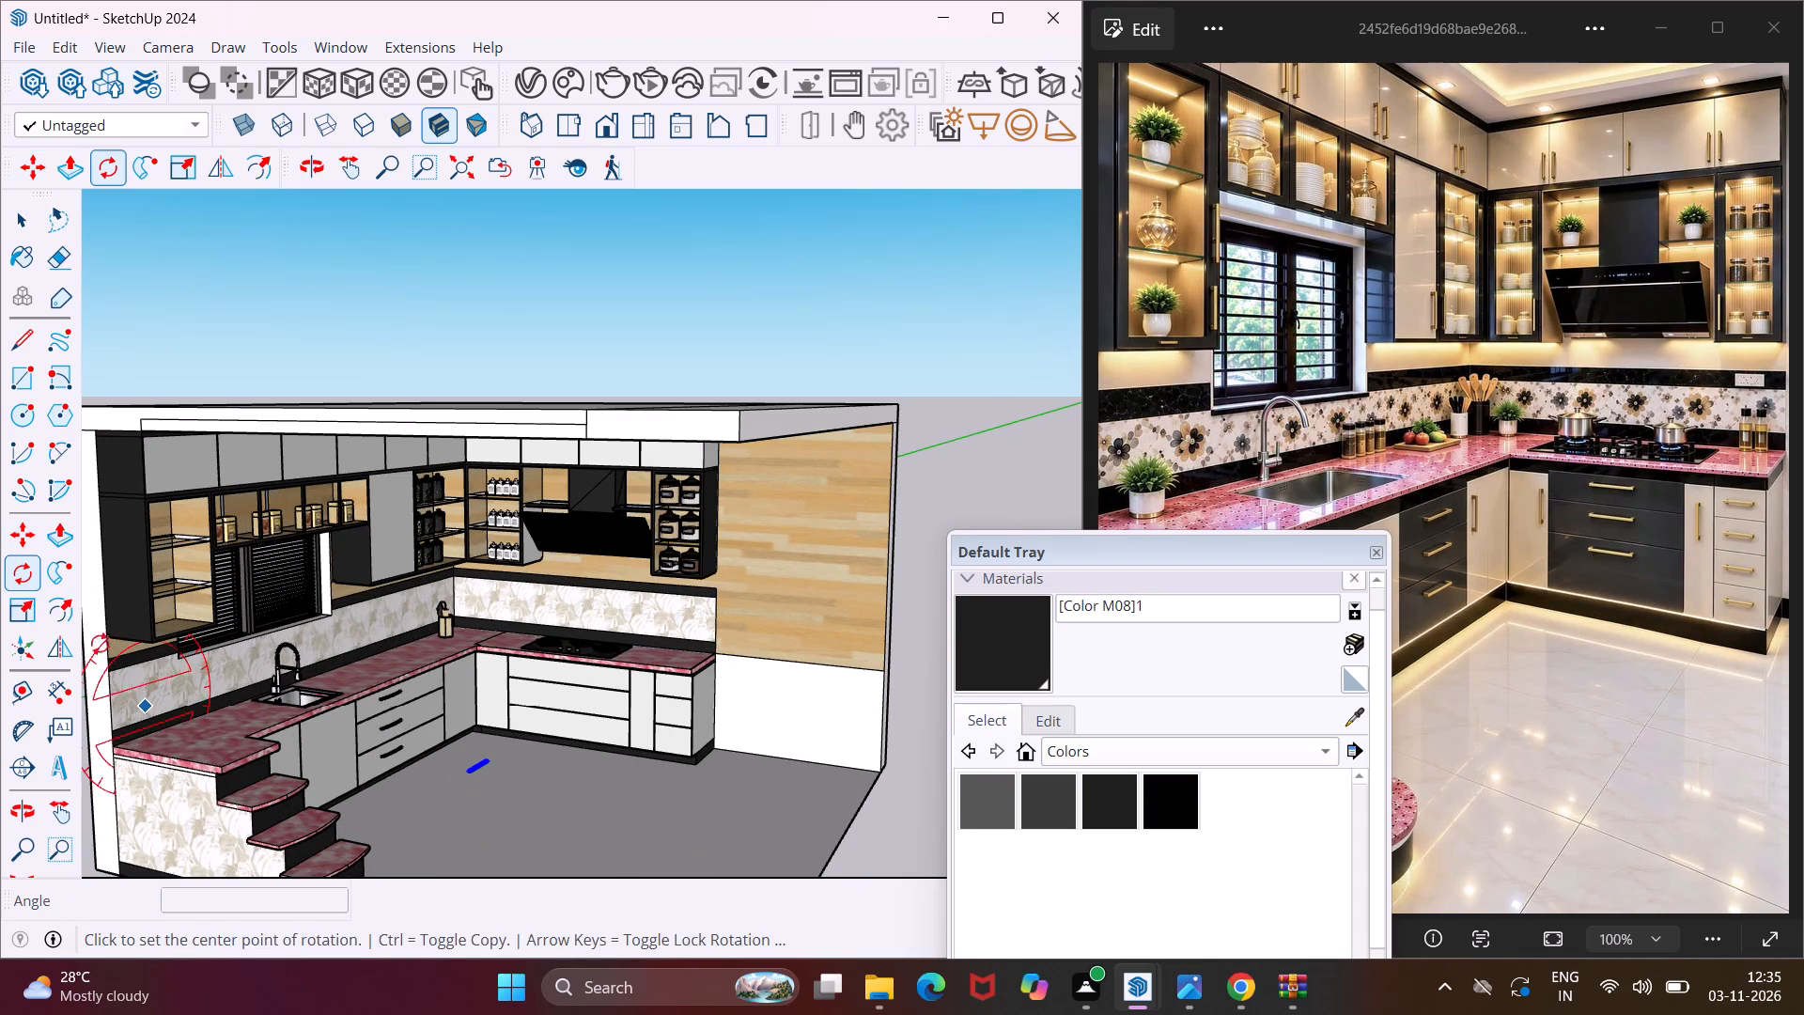
scroll(470, 830, "up", 7)
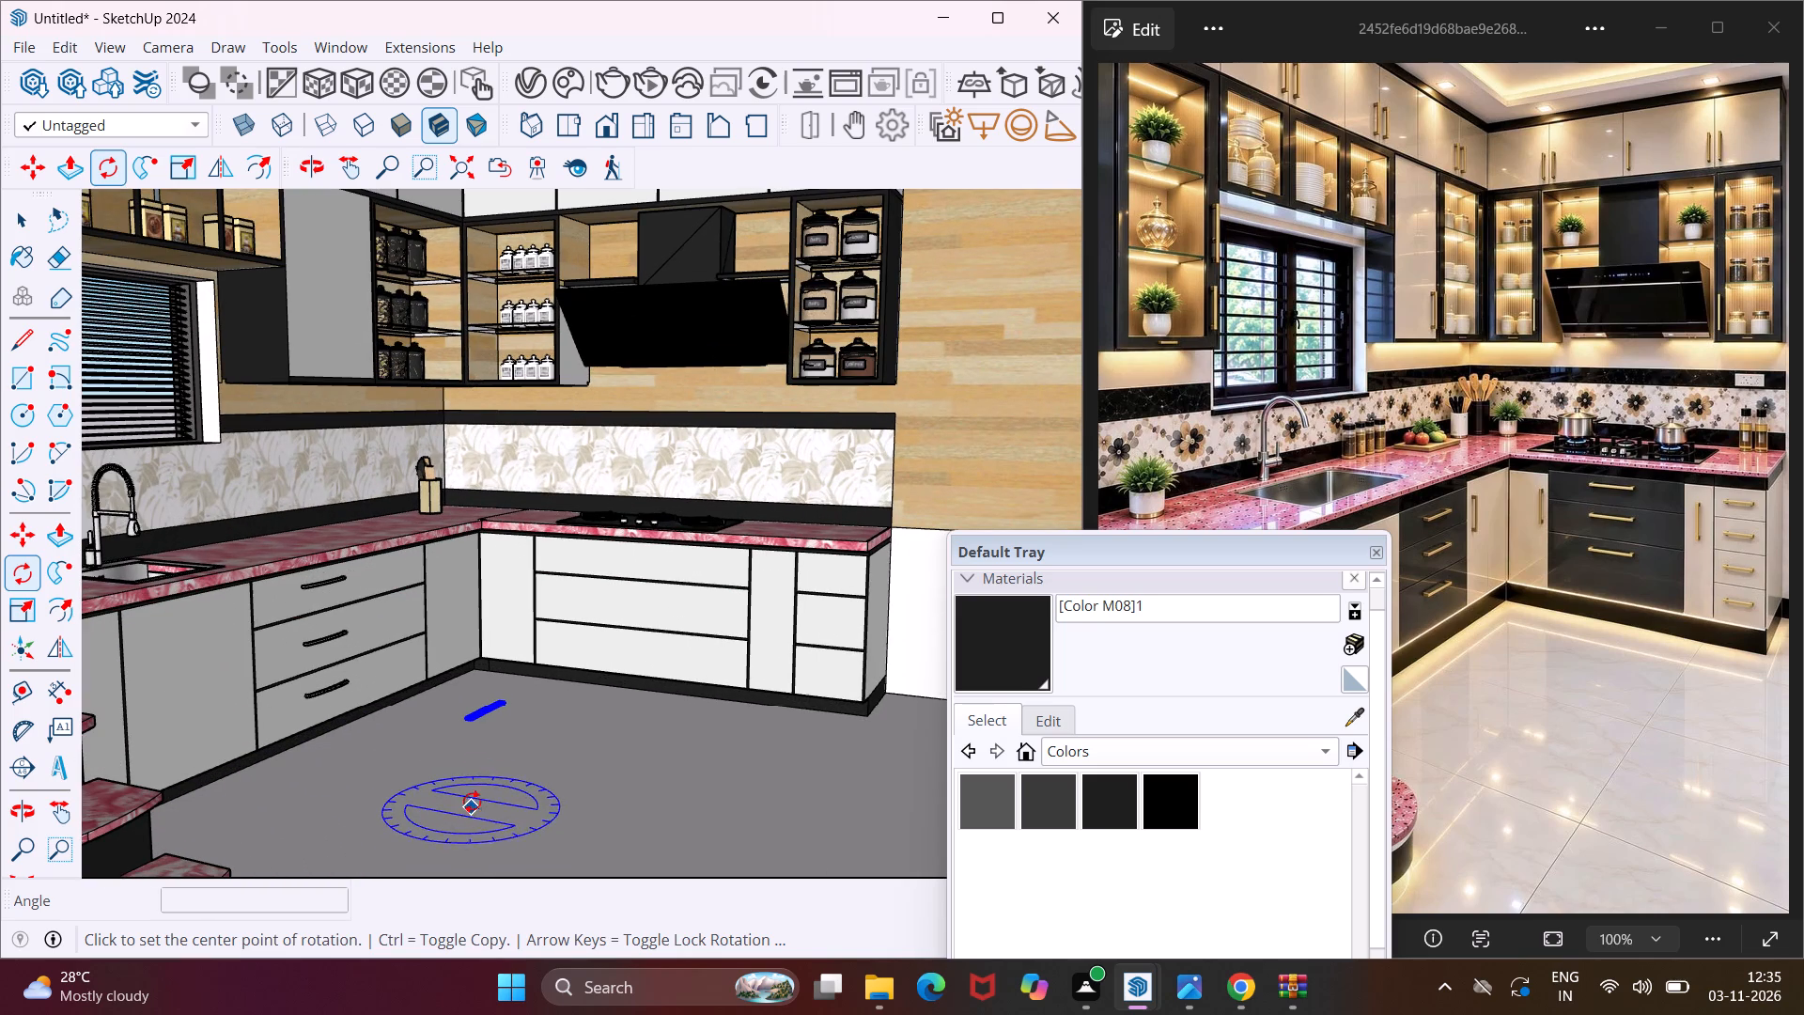
left_click(472, 800)
left_click(520, 818)
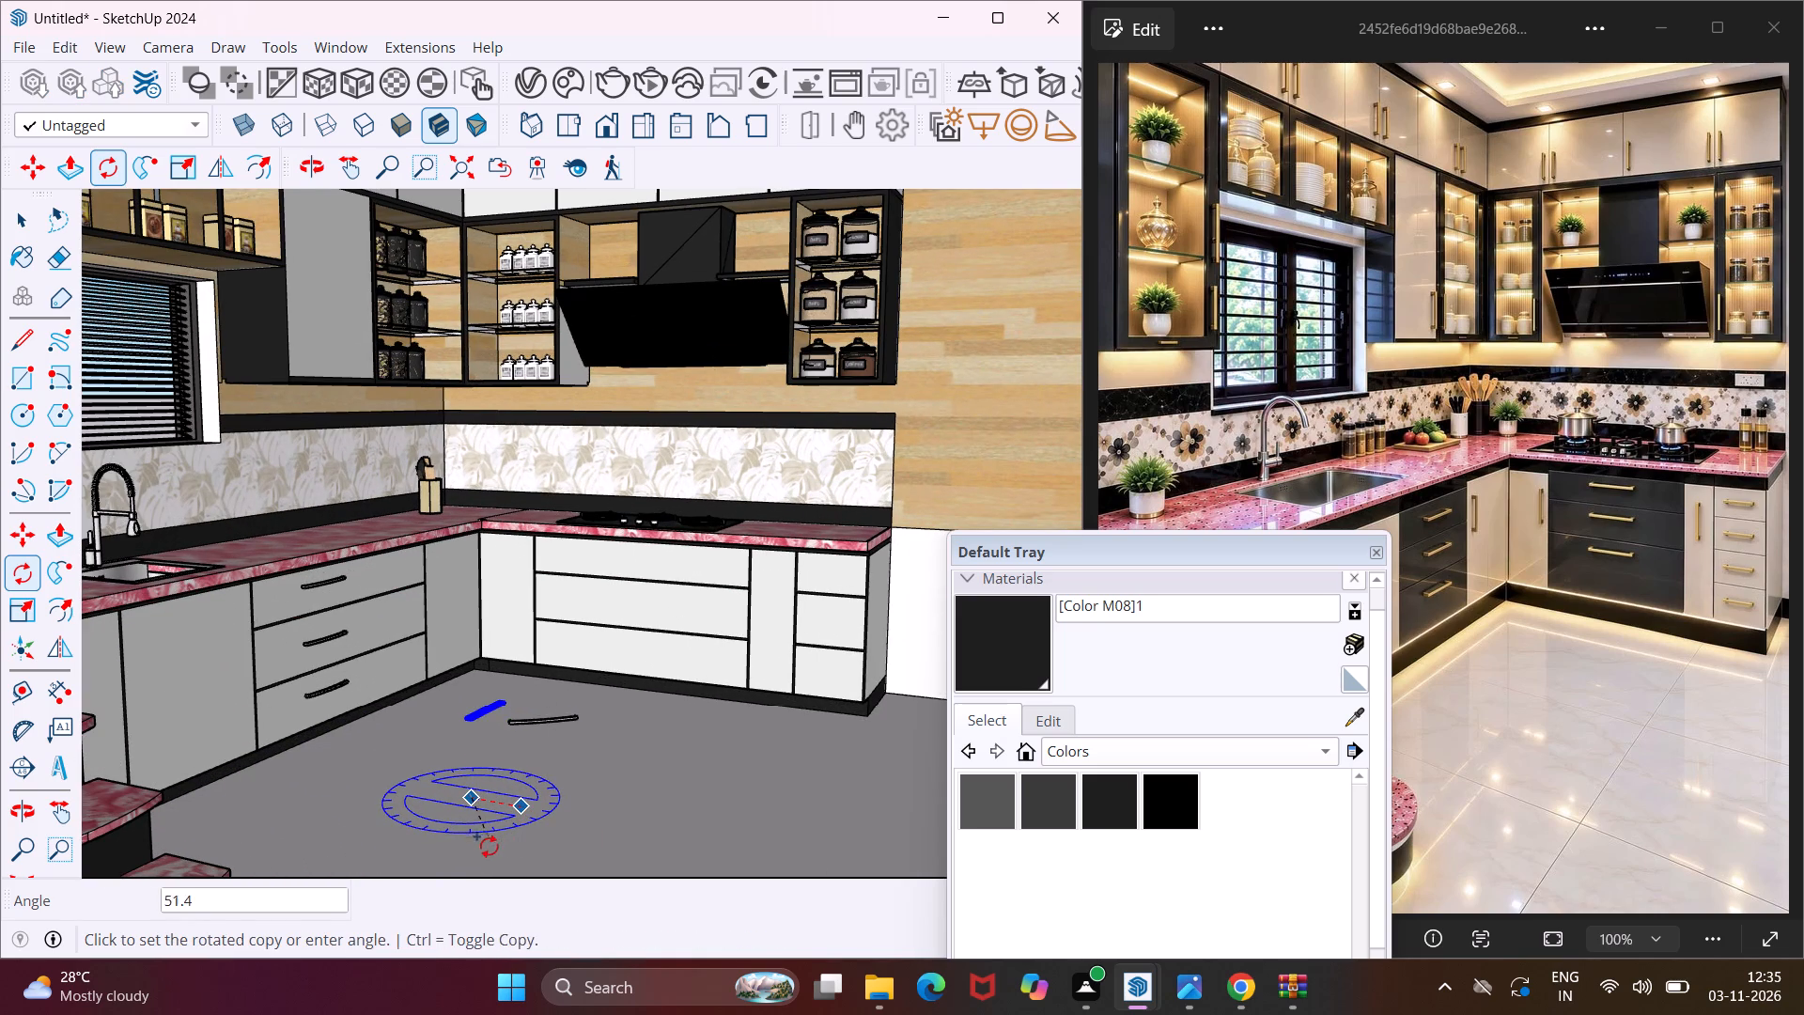
left_click(398, 851)
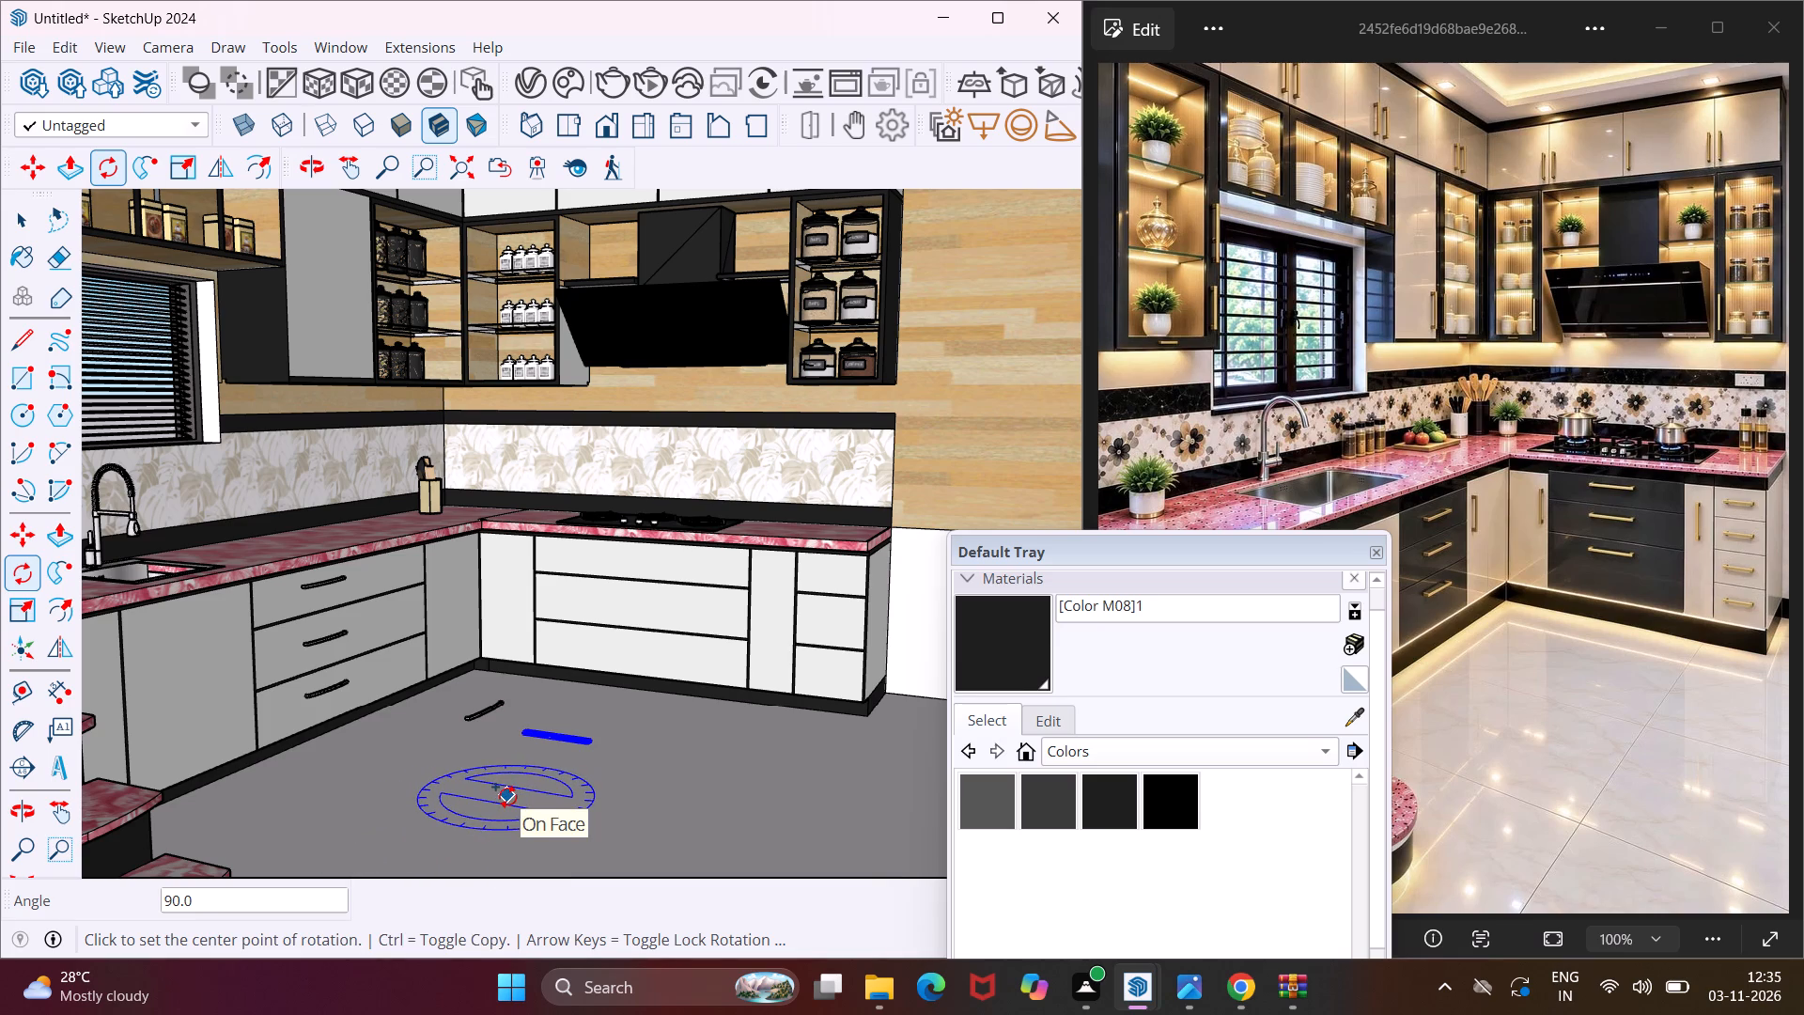
Copy the rotated floor handle about 5' 6 3/16" onto the top drawer front of the base cabinet below the cooktop.
key("m")
middle_click_drag(567, 763, 365, 813)
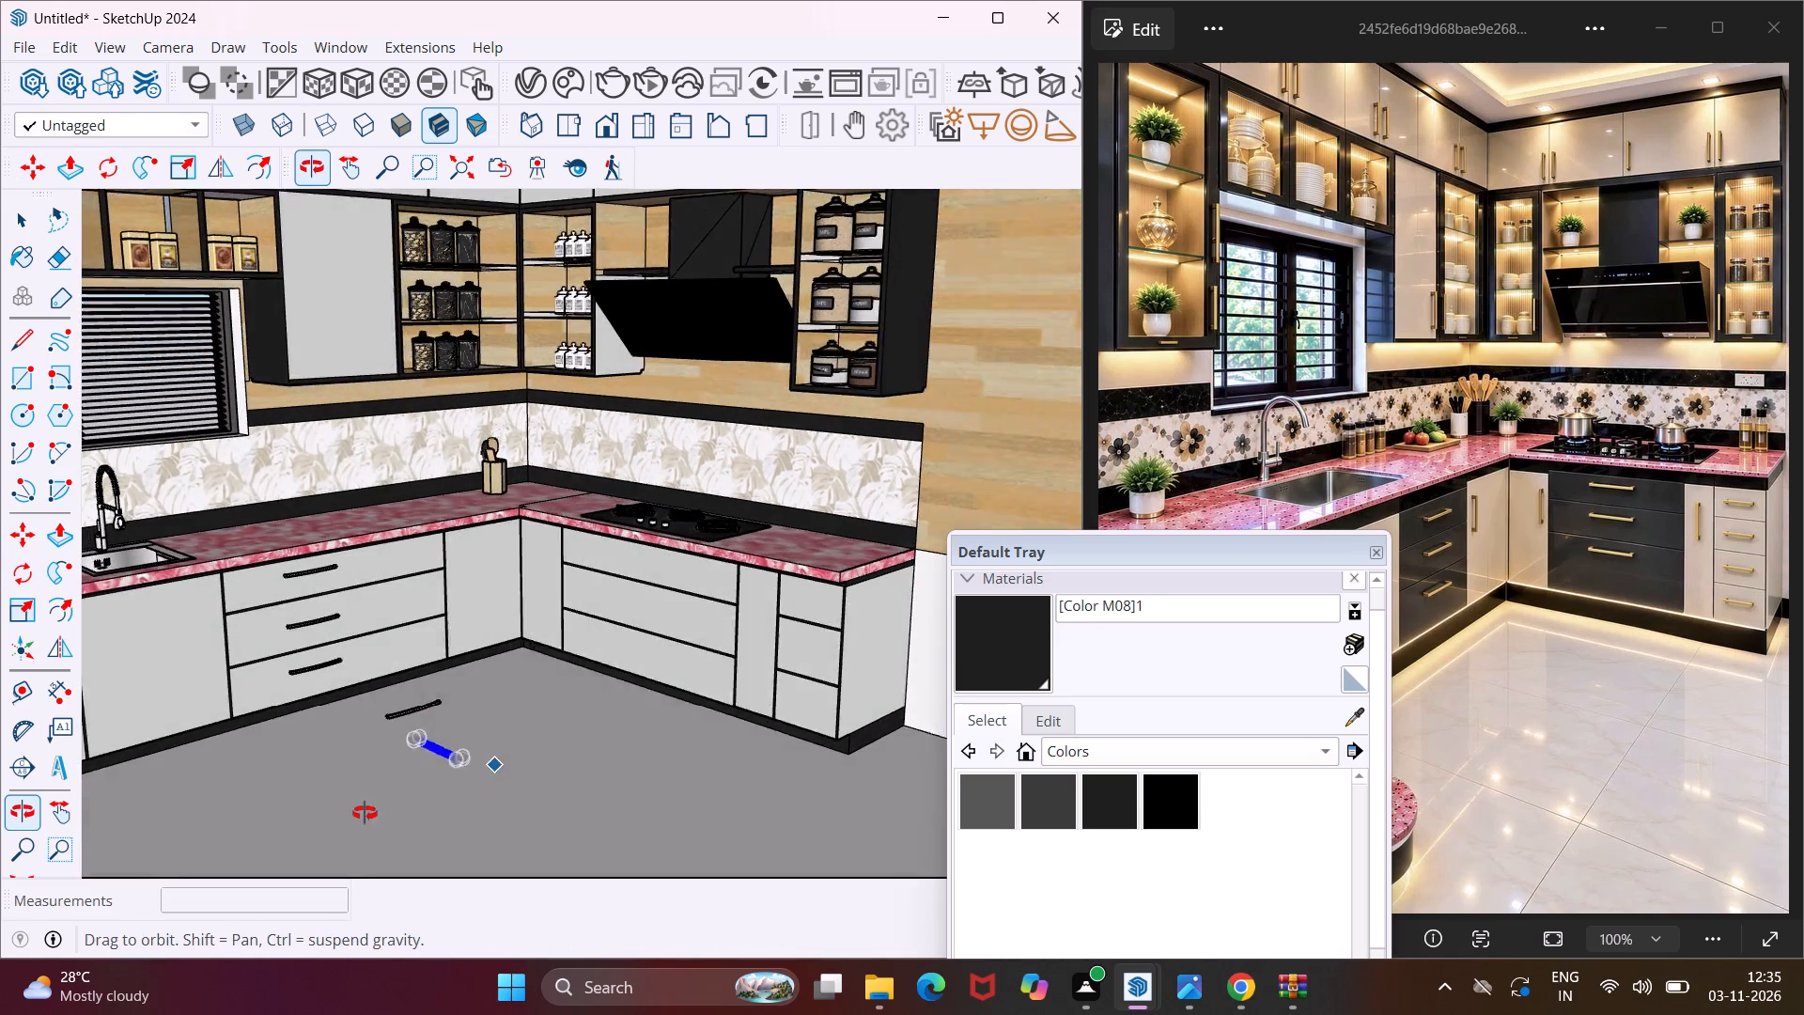
middle_click_drag(365, 813, 364, 814)
scroll(417, 783, "up", 17)
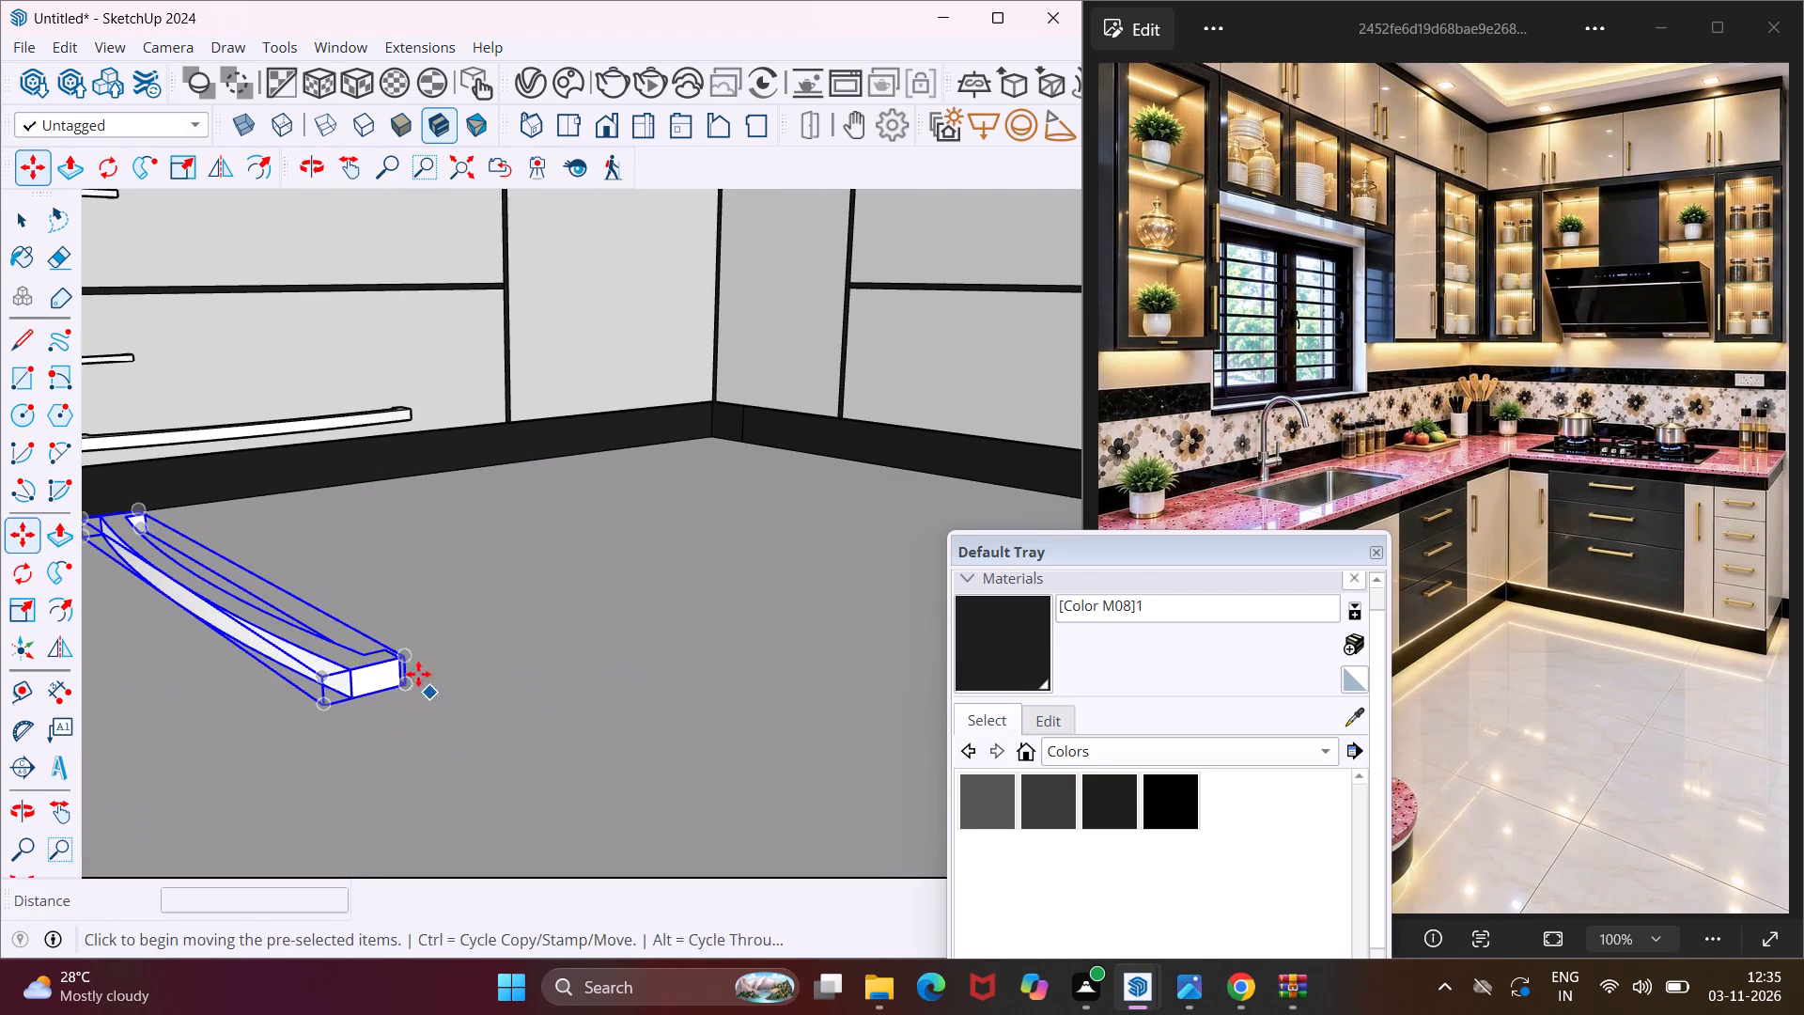
left_click(405, 656)
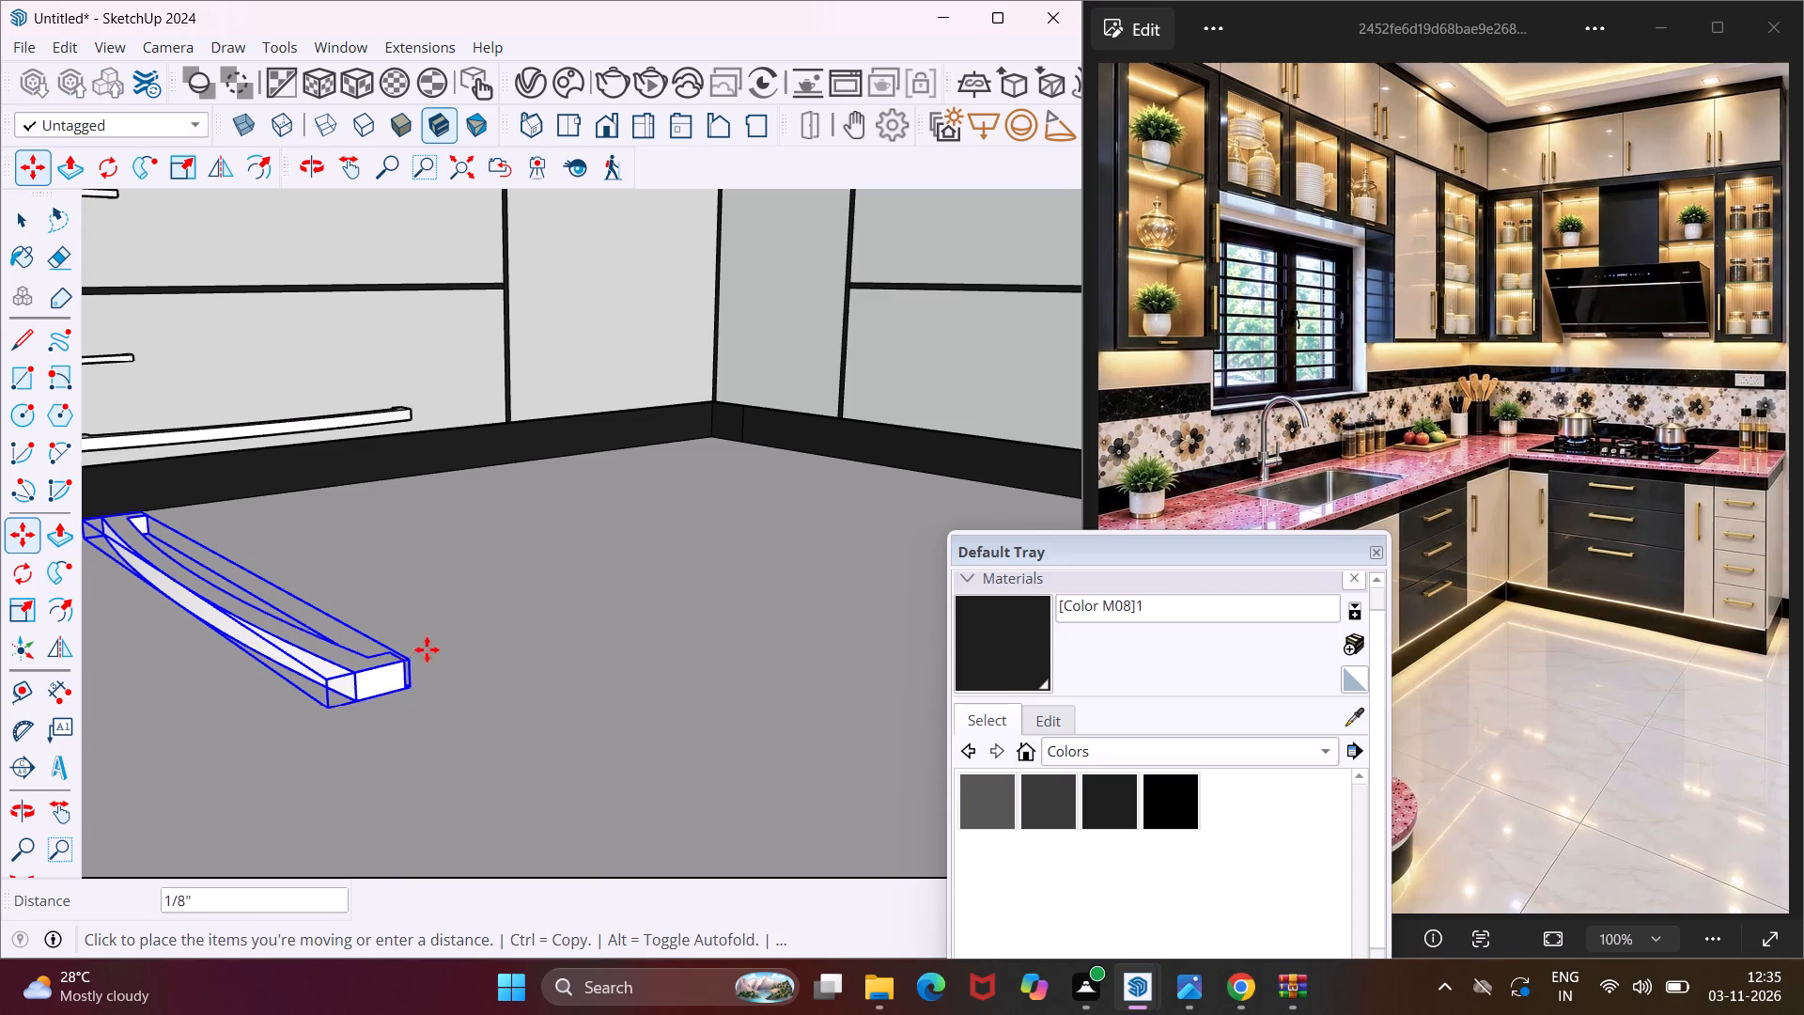
scroll(428, 648, "down", 4)
scroll(428, 648, "up", 1)
scroll(428, 648, "down", 6)
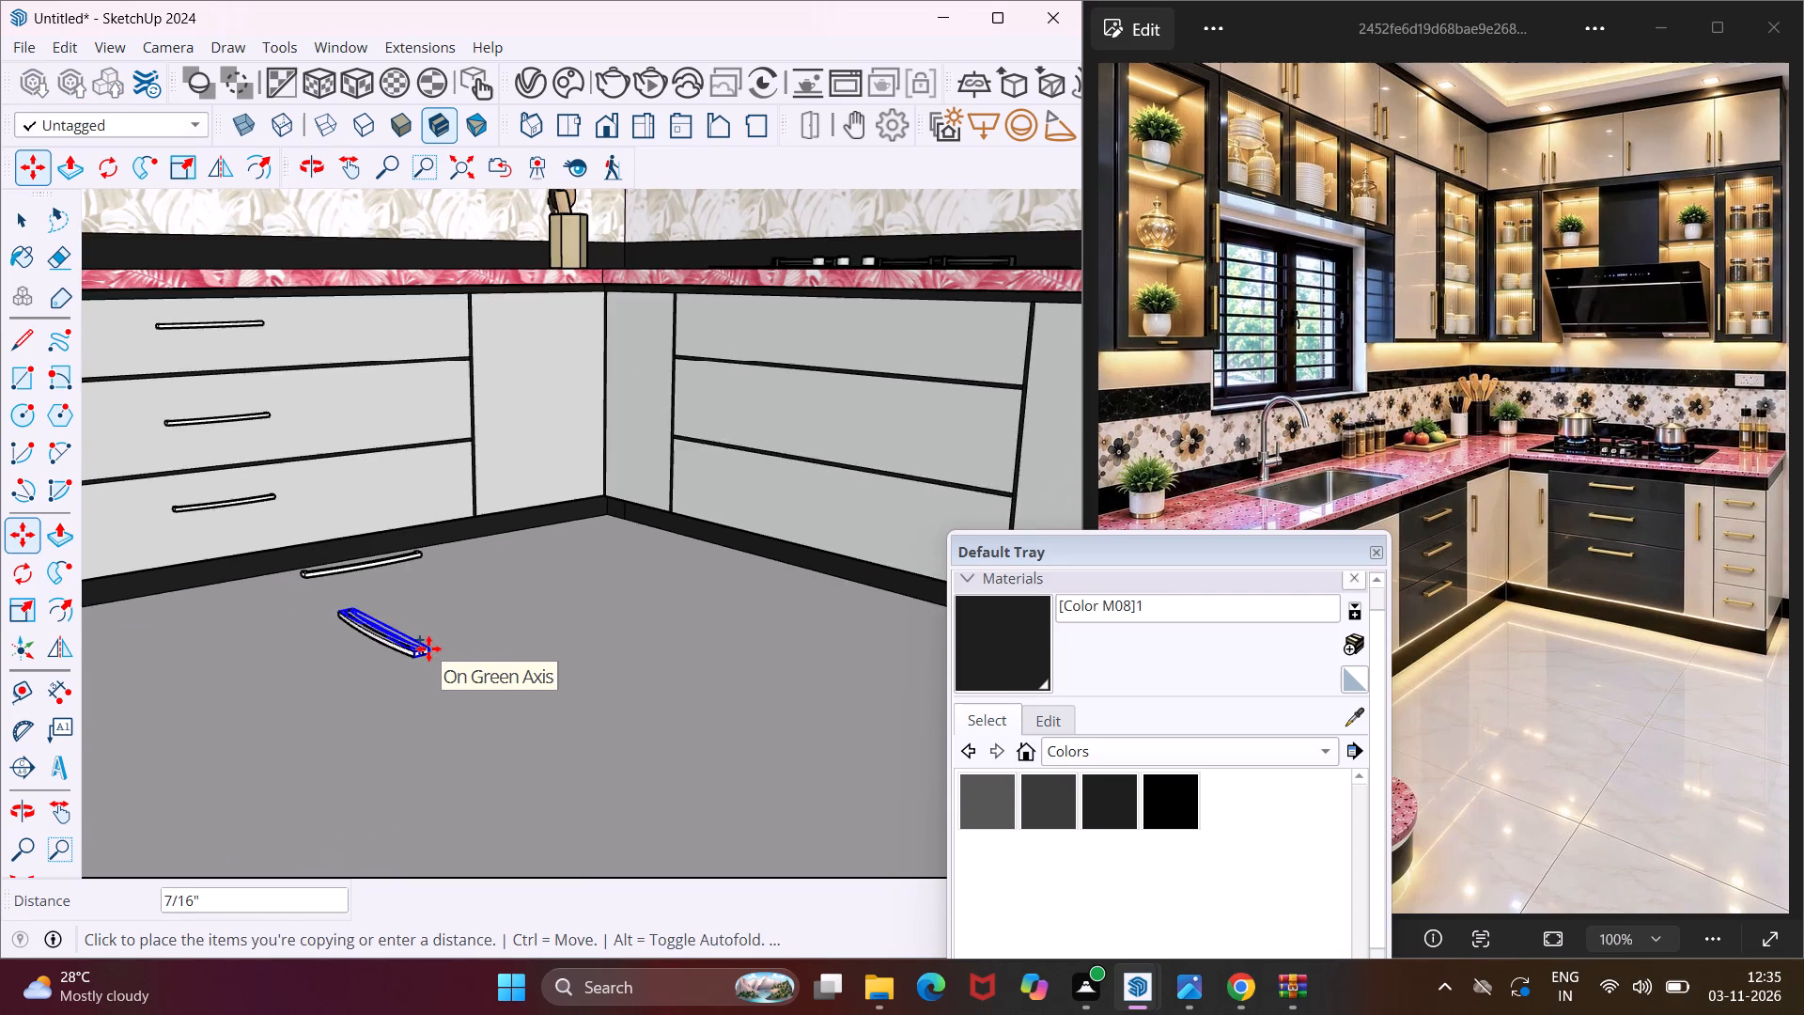
scroll(428, 648, "down", 4)
scroll(770, 438, "up", 4)
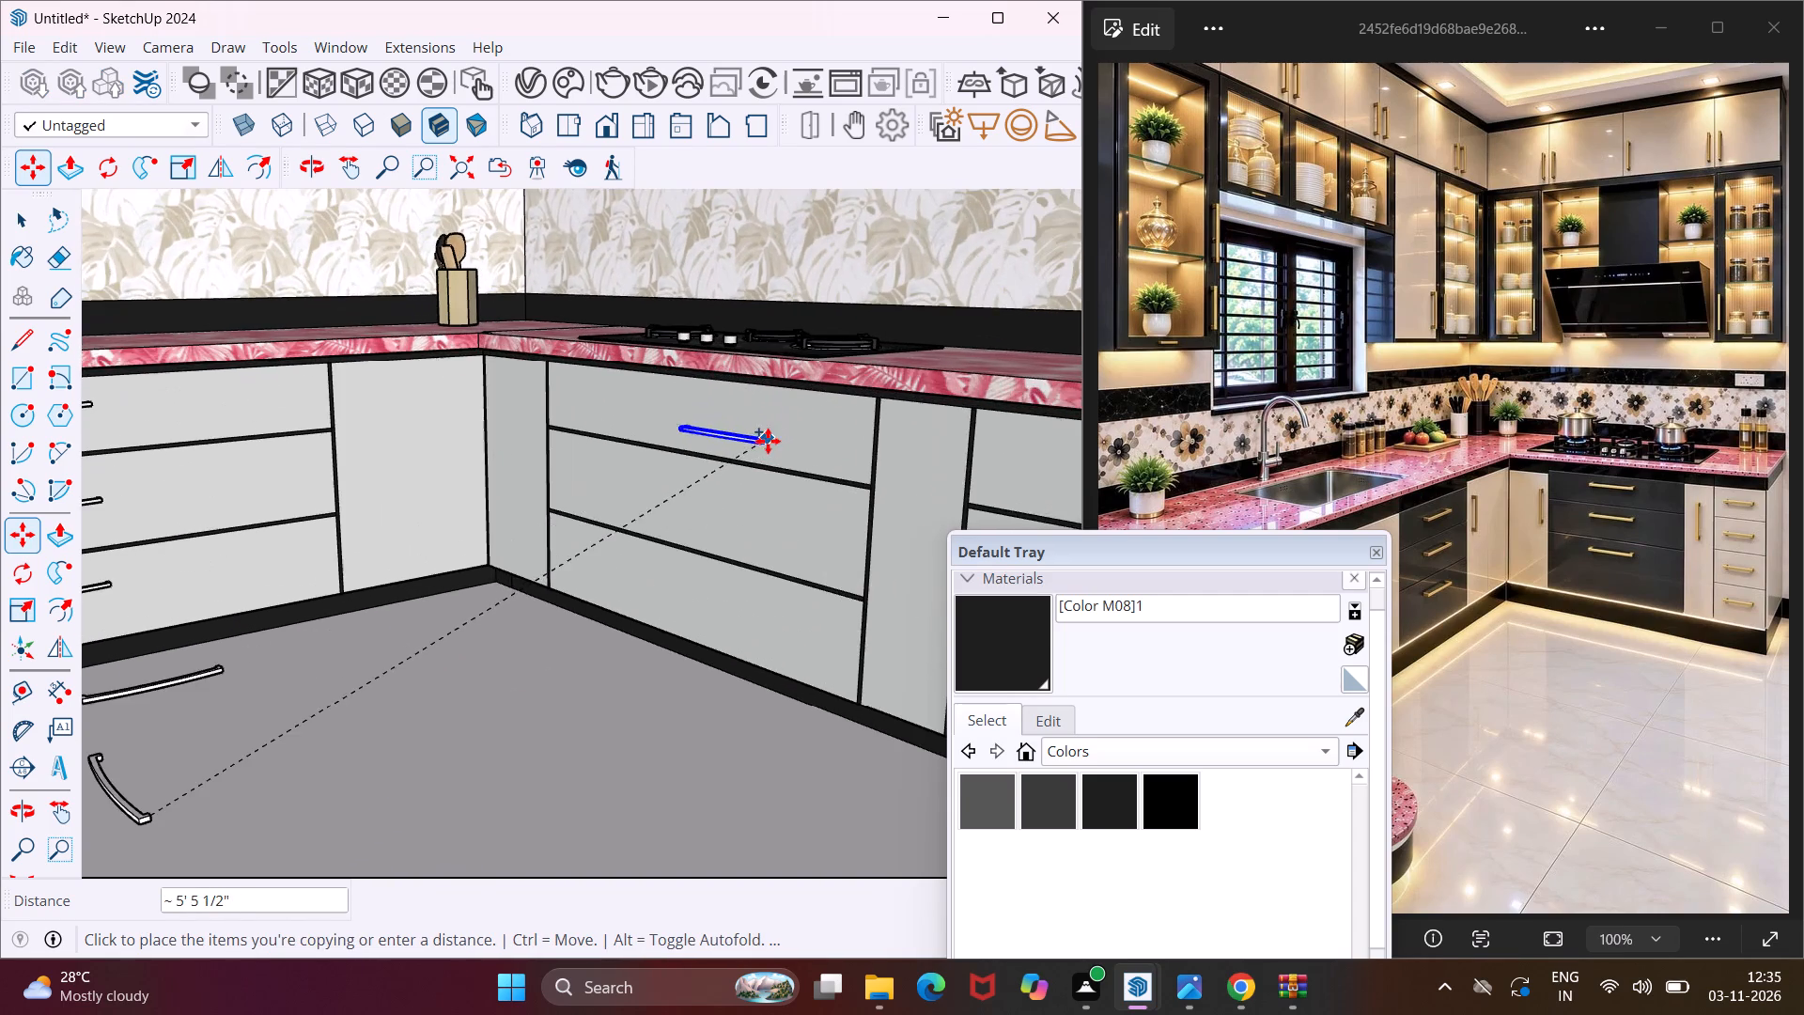
scroll(755, 435, "up", 5)
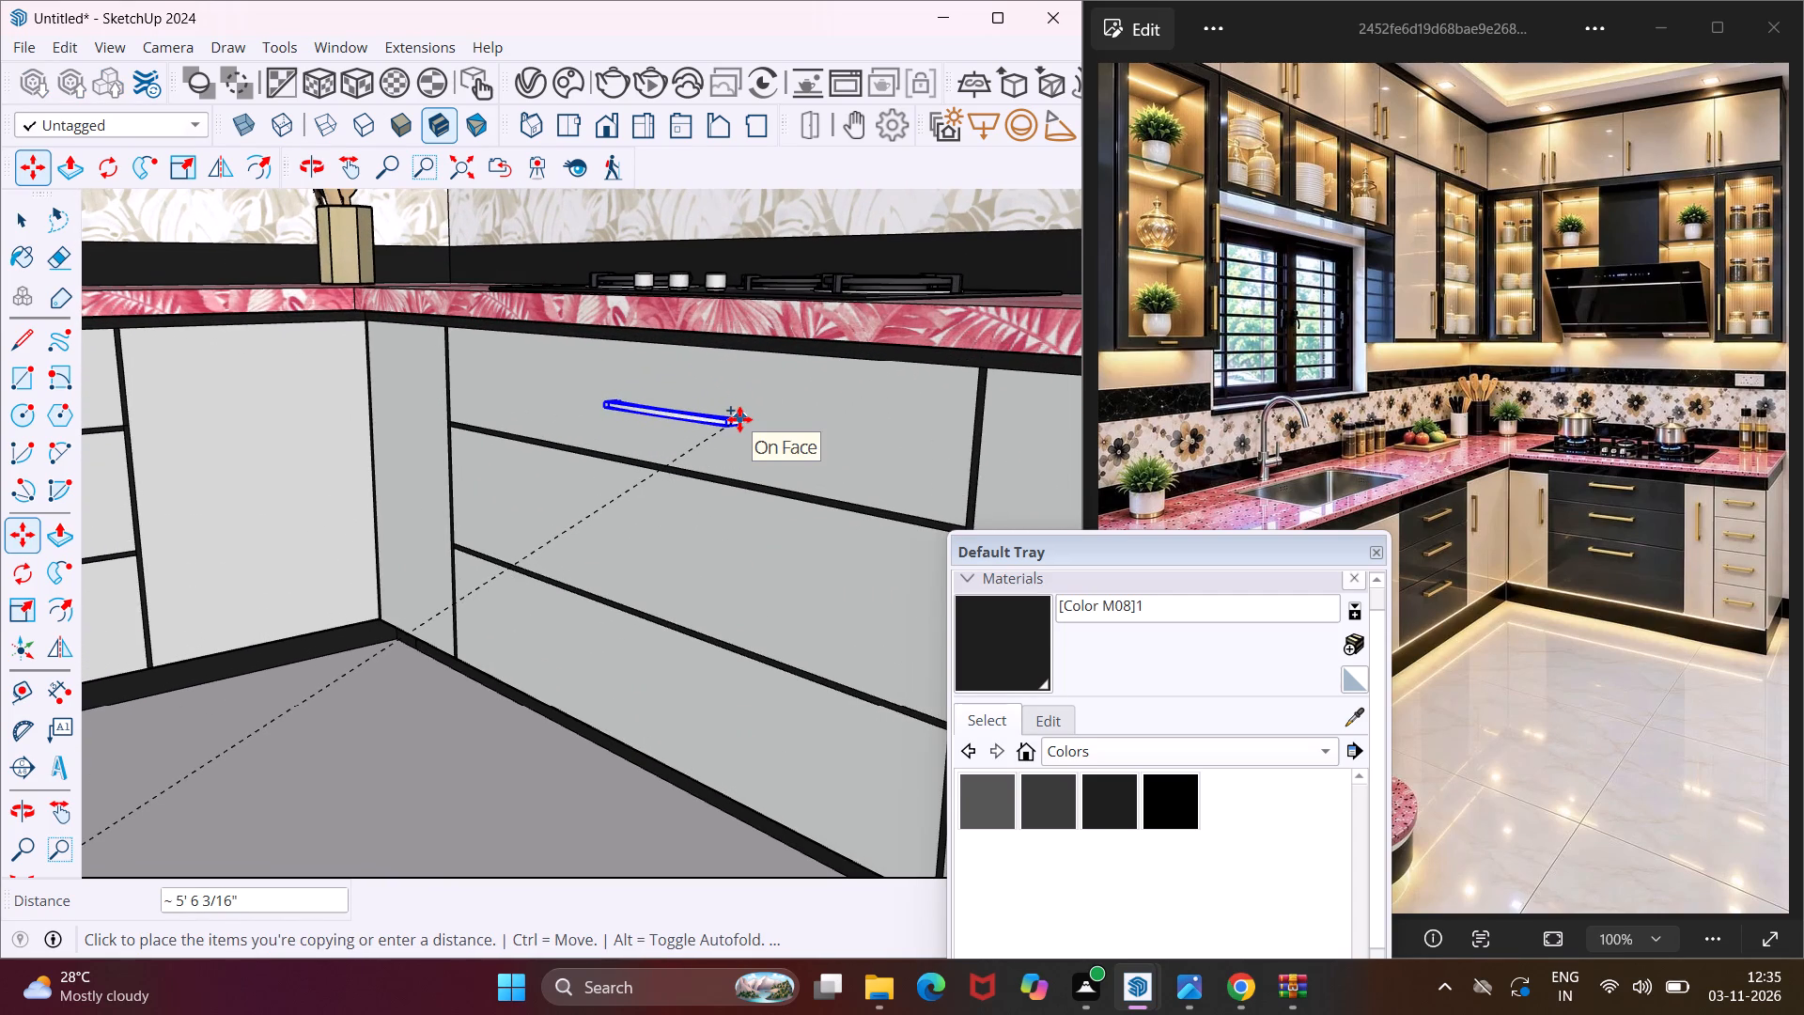
left_click(739, 419)
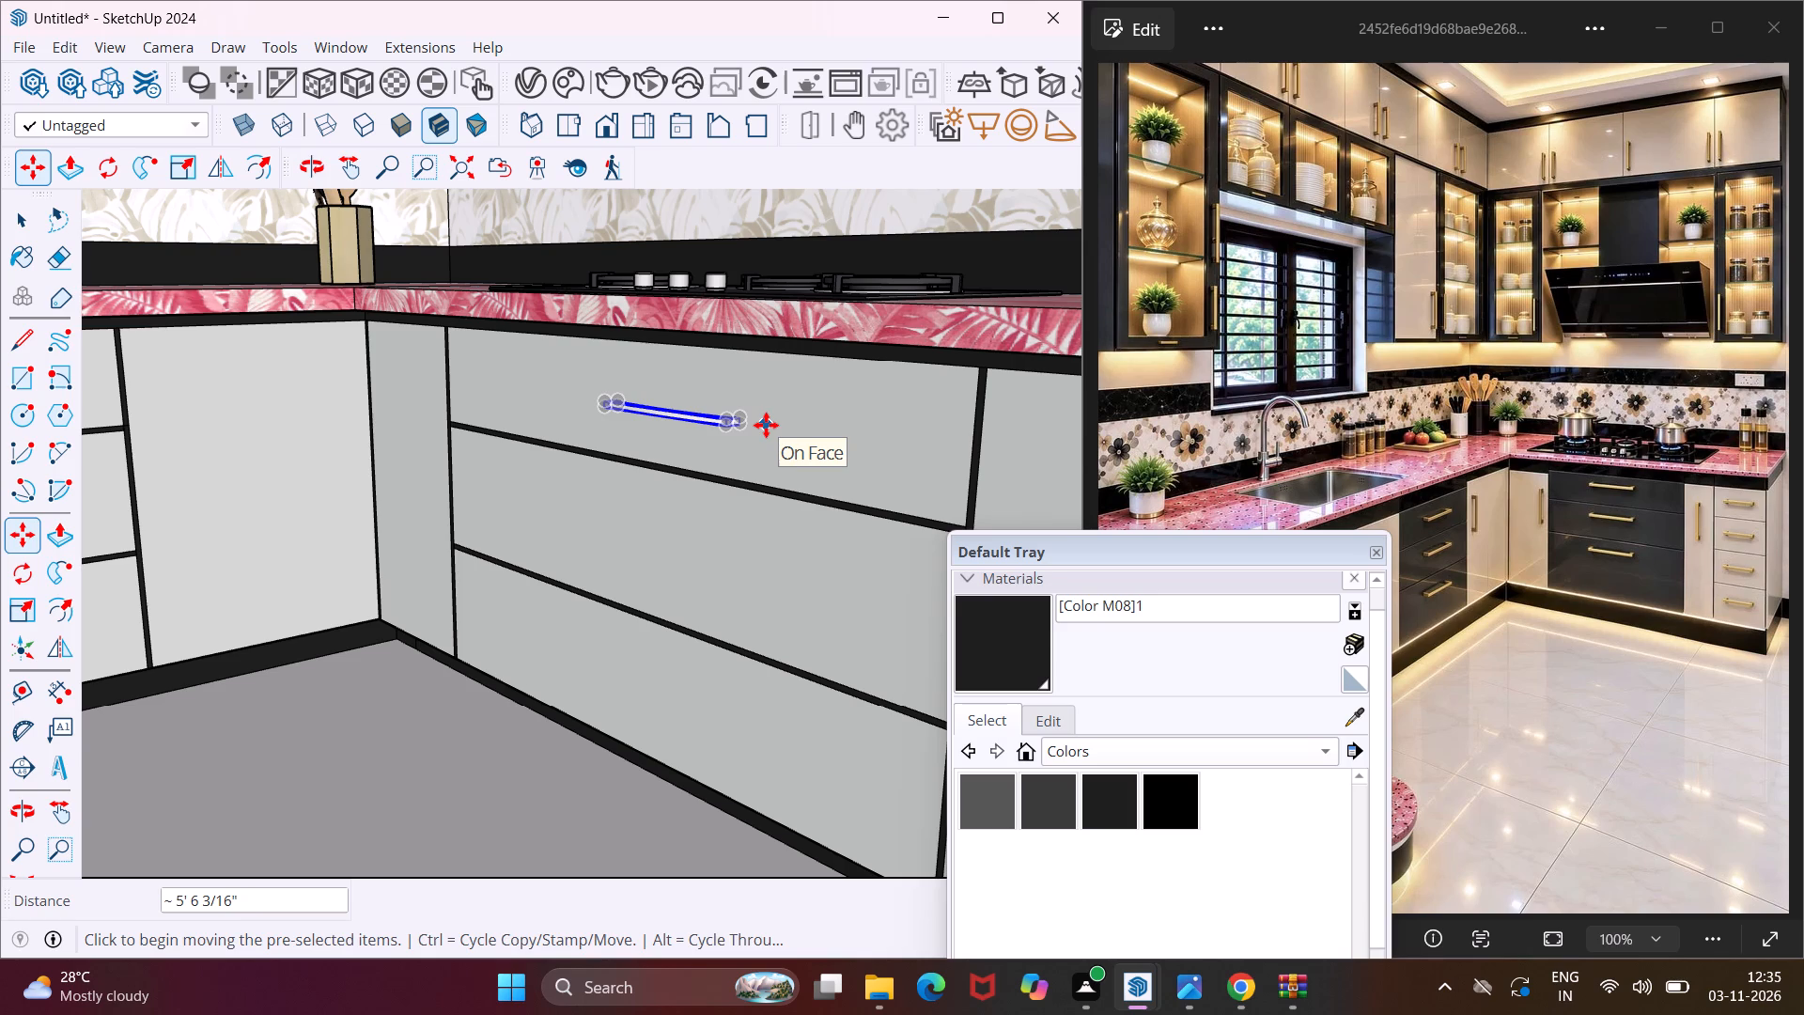
Copy the cooktop cabinet's handle down 8" to the middle drawer front, and that copy 9 7/8" to the bottom drawer front.
left_click(766, 425)
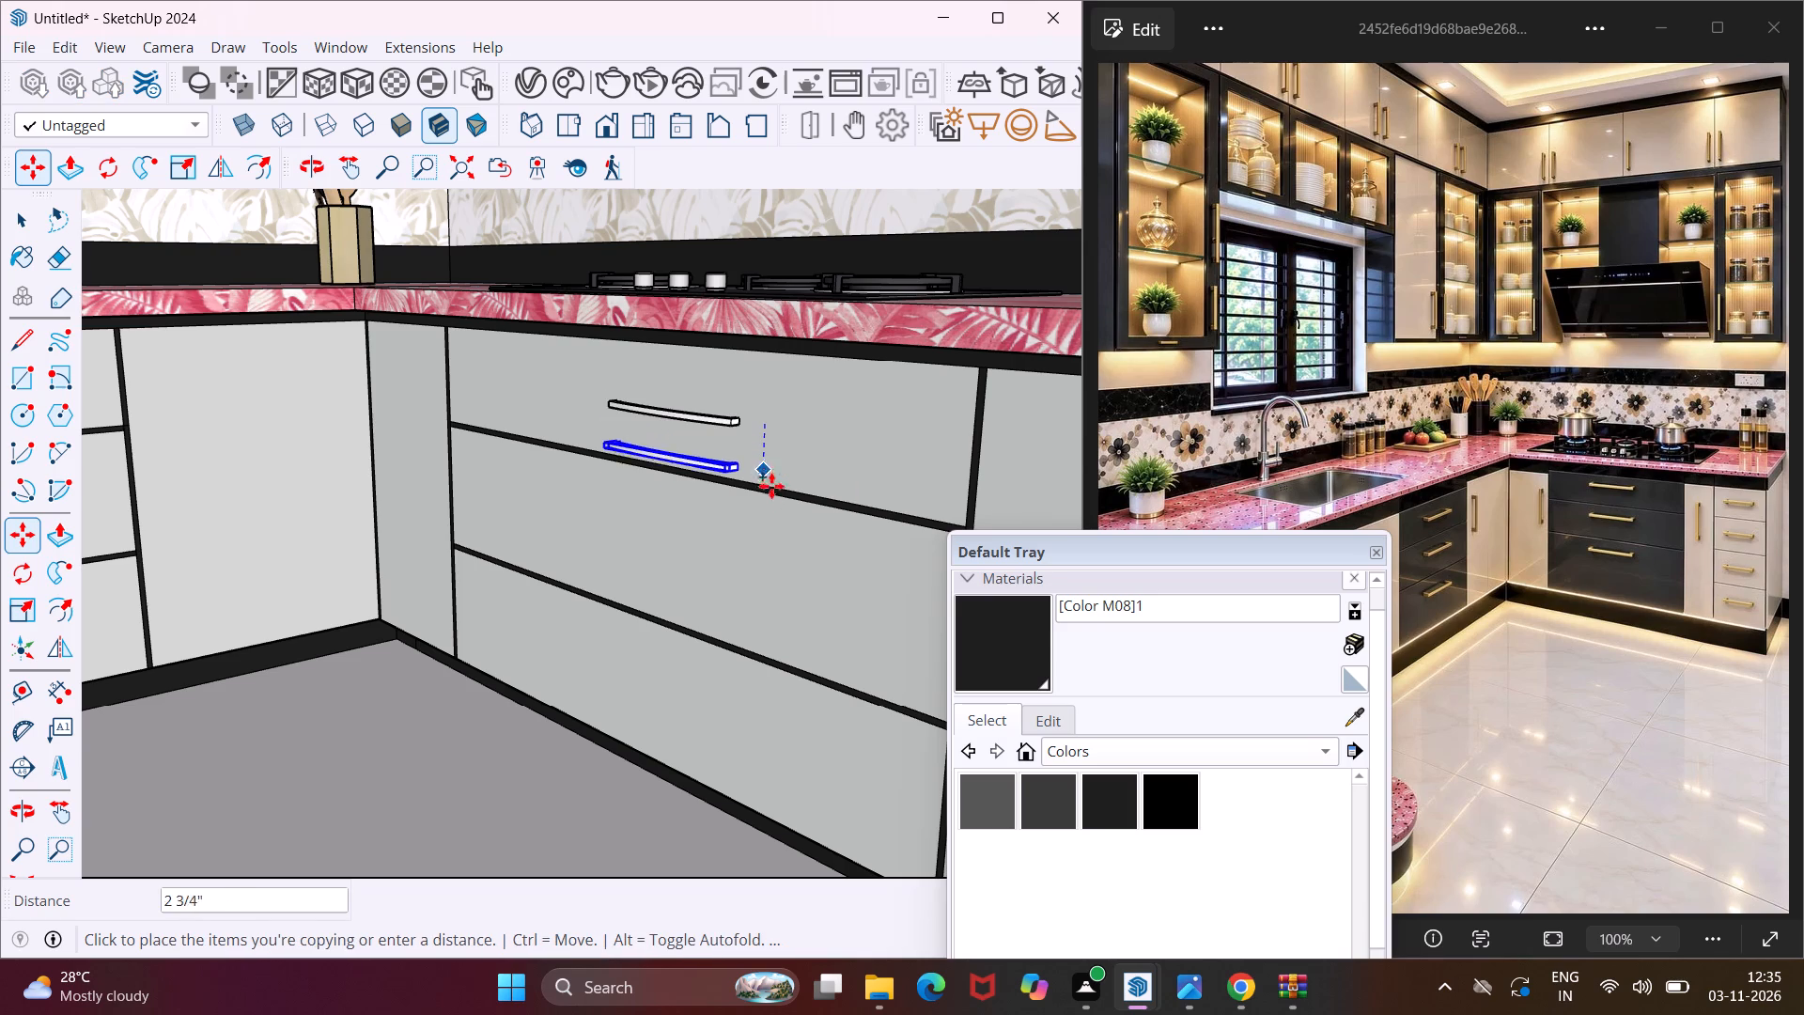
left_click(770, 558)
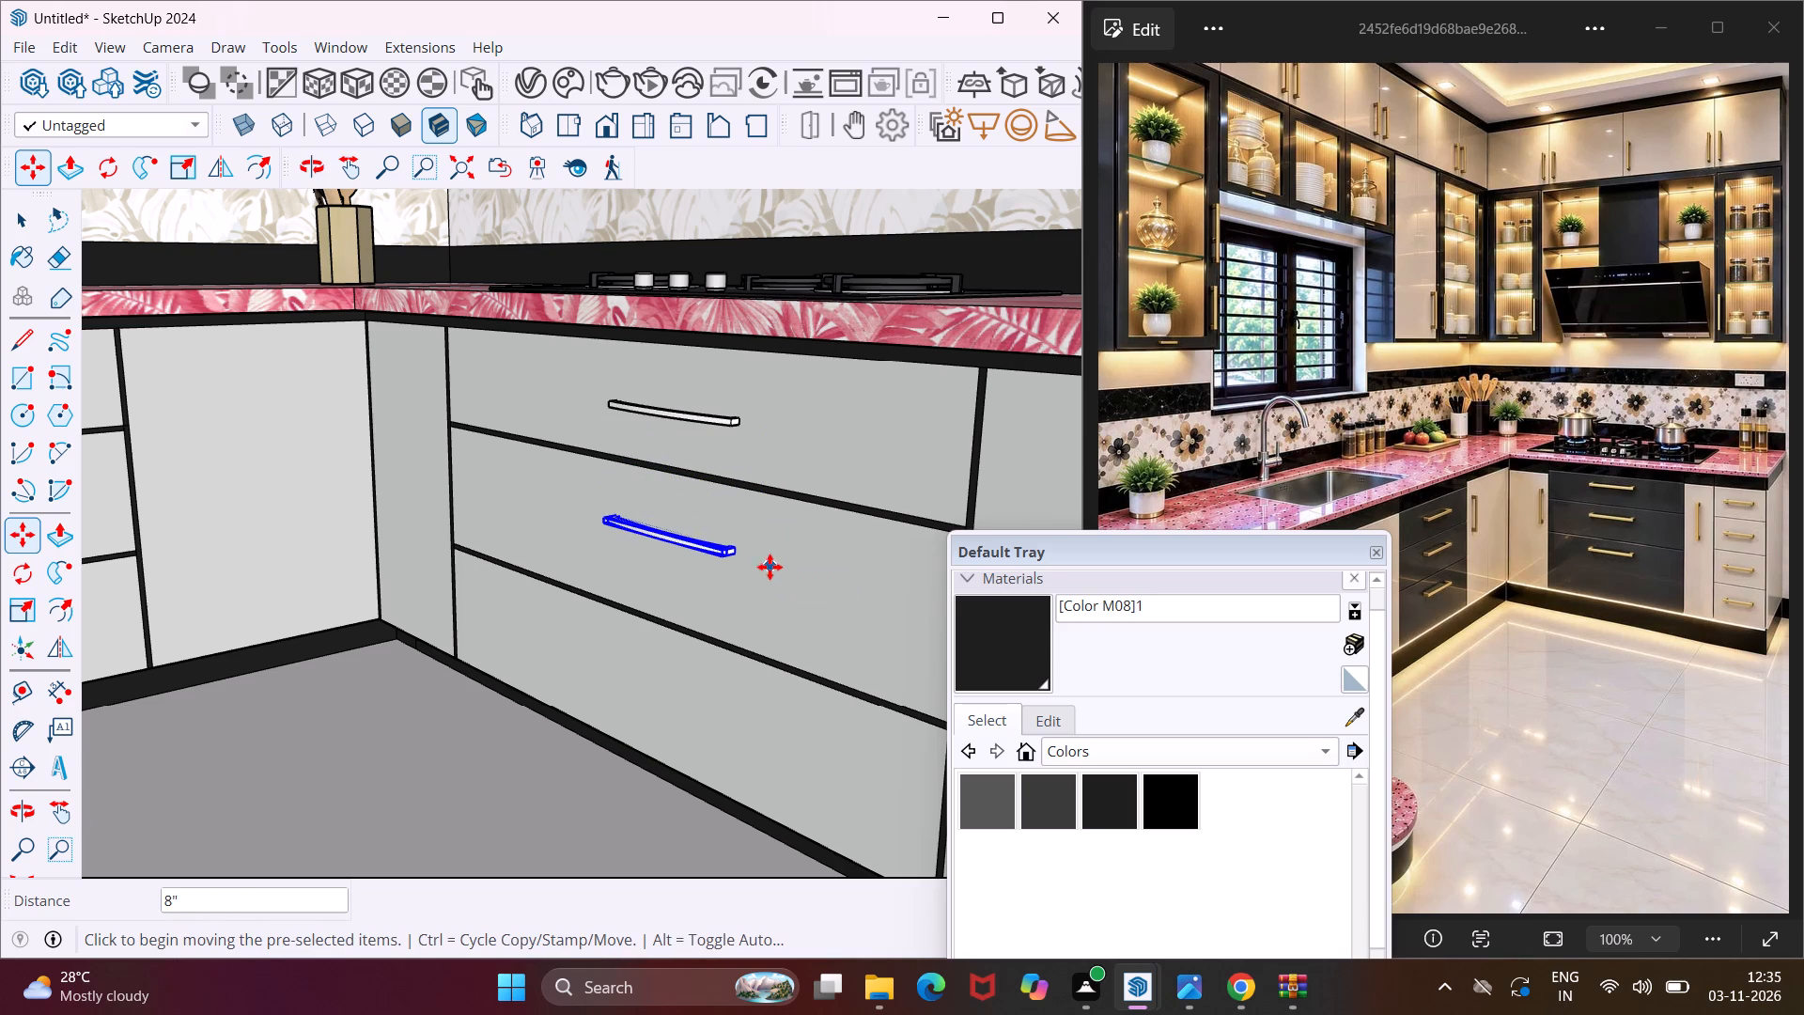
left_click(769, 564)
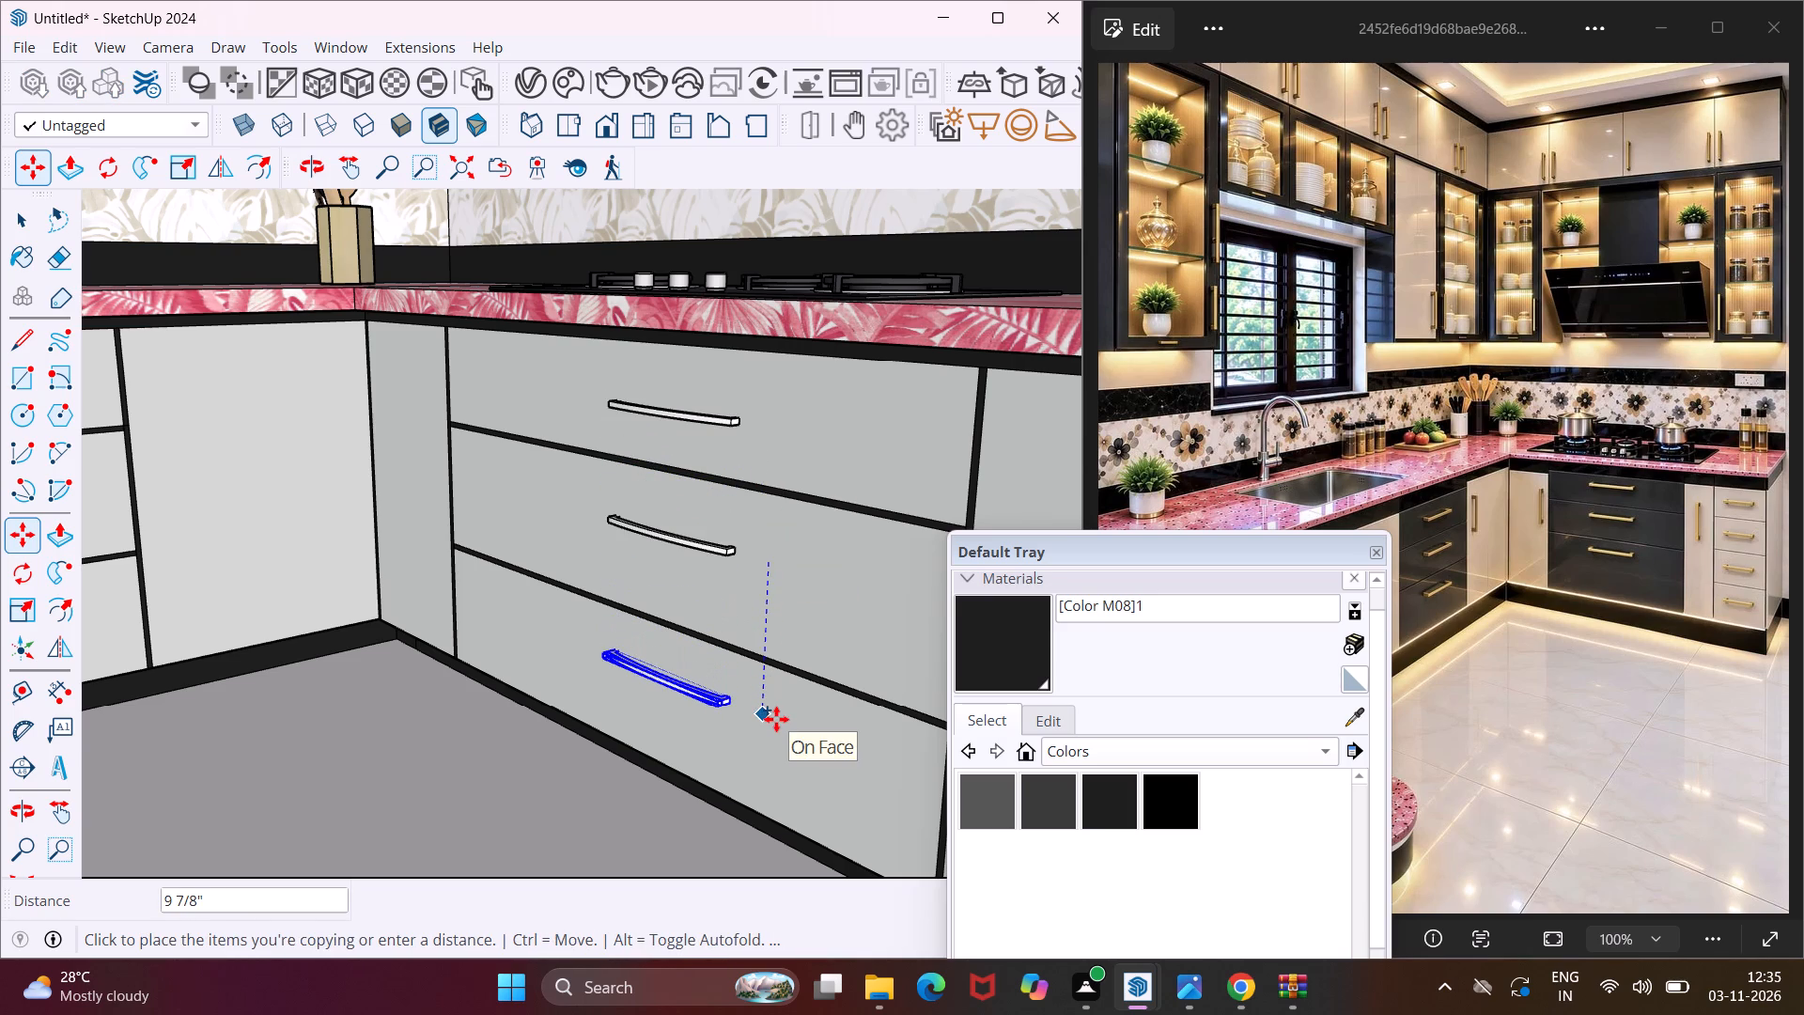
left_click(776, 719)
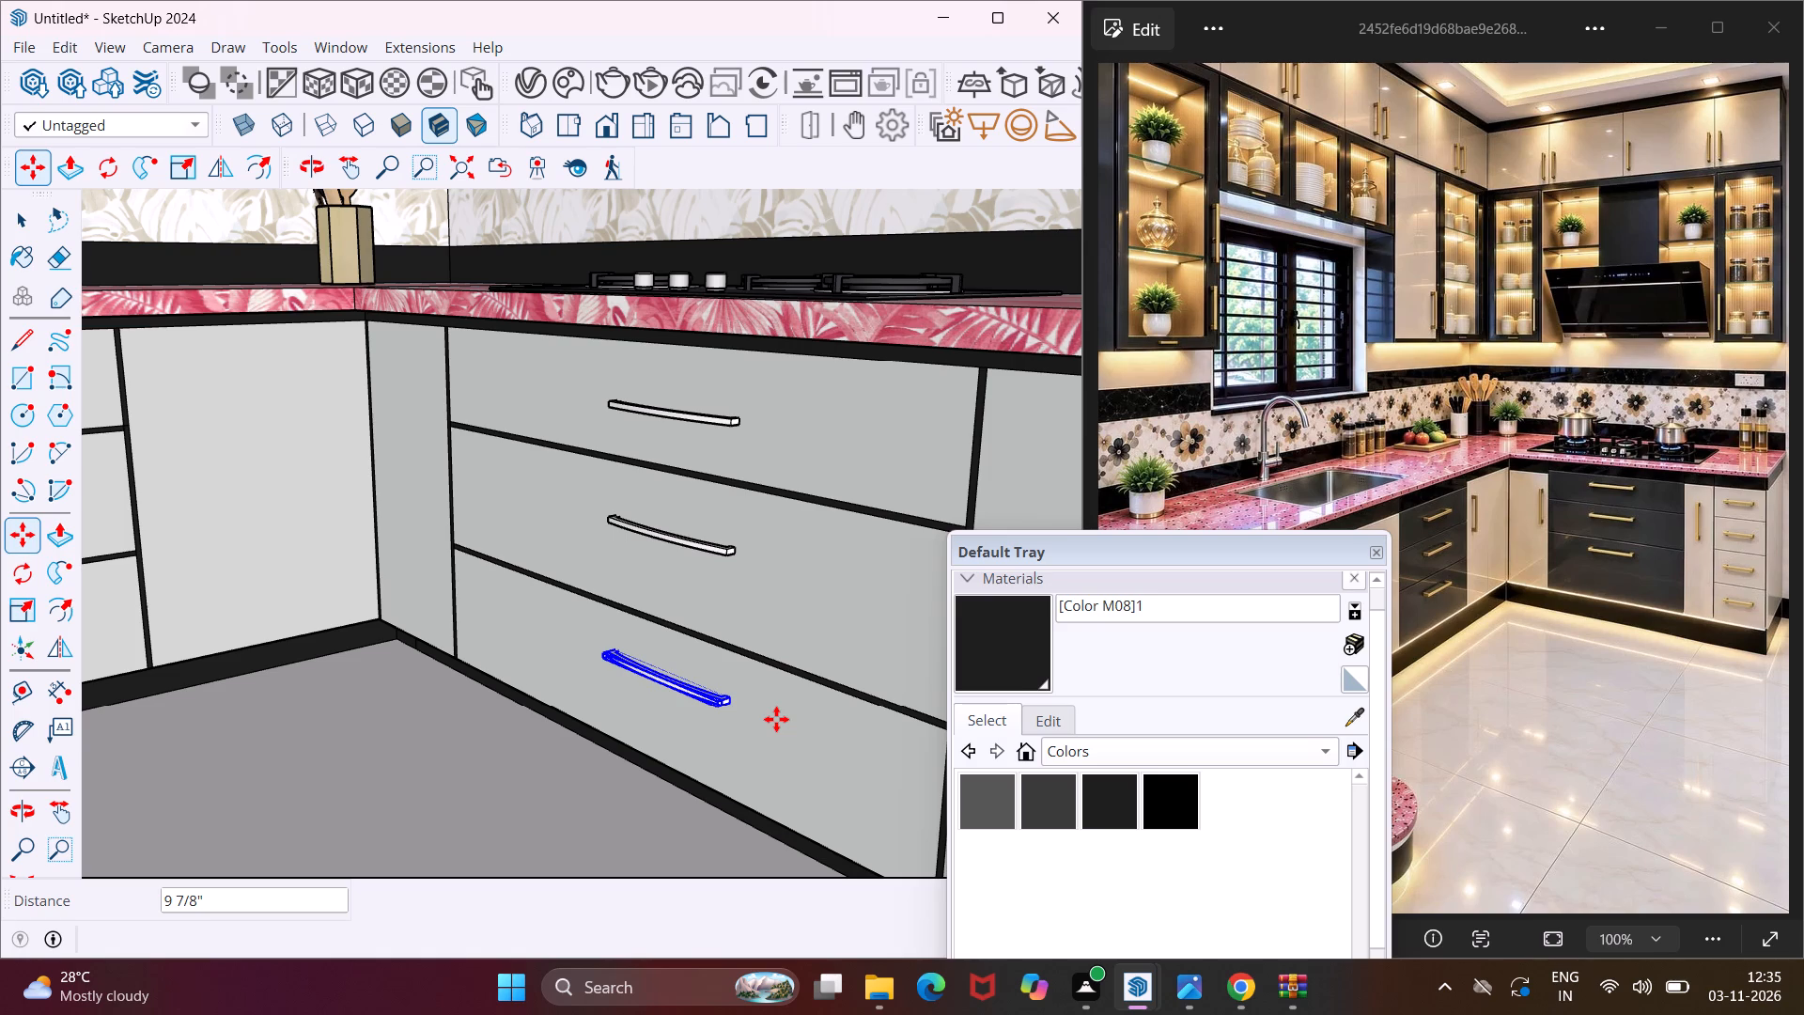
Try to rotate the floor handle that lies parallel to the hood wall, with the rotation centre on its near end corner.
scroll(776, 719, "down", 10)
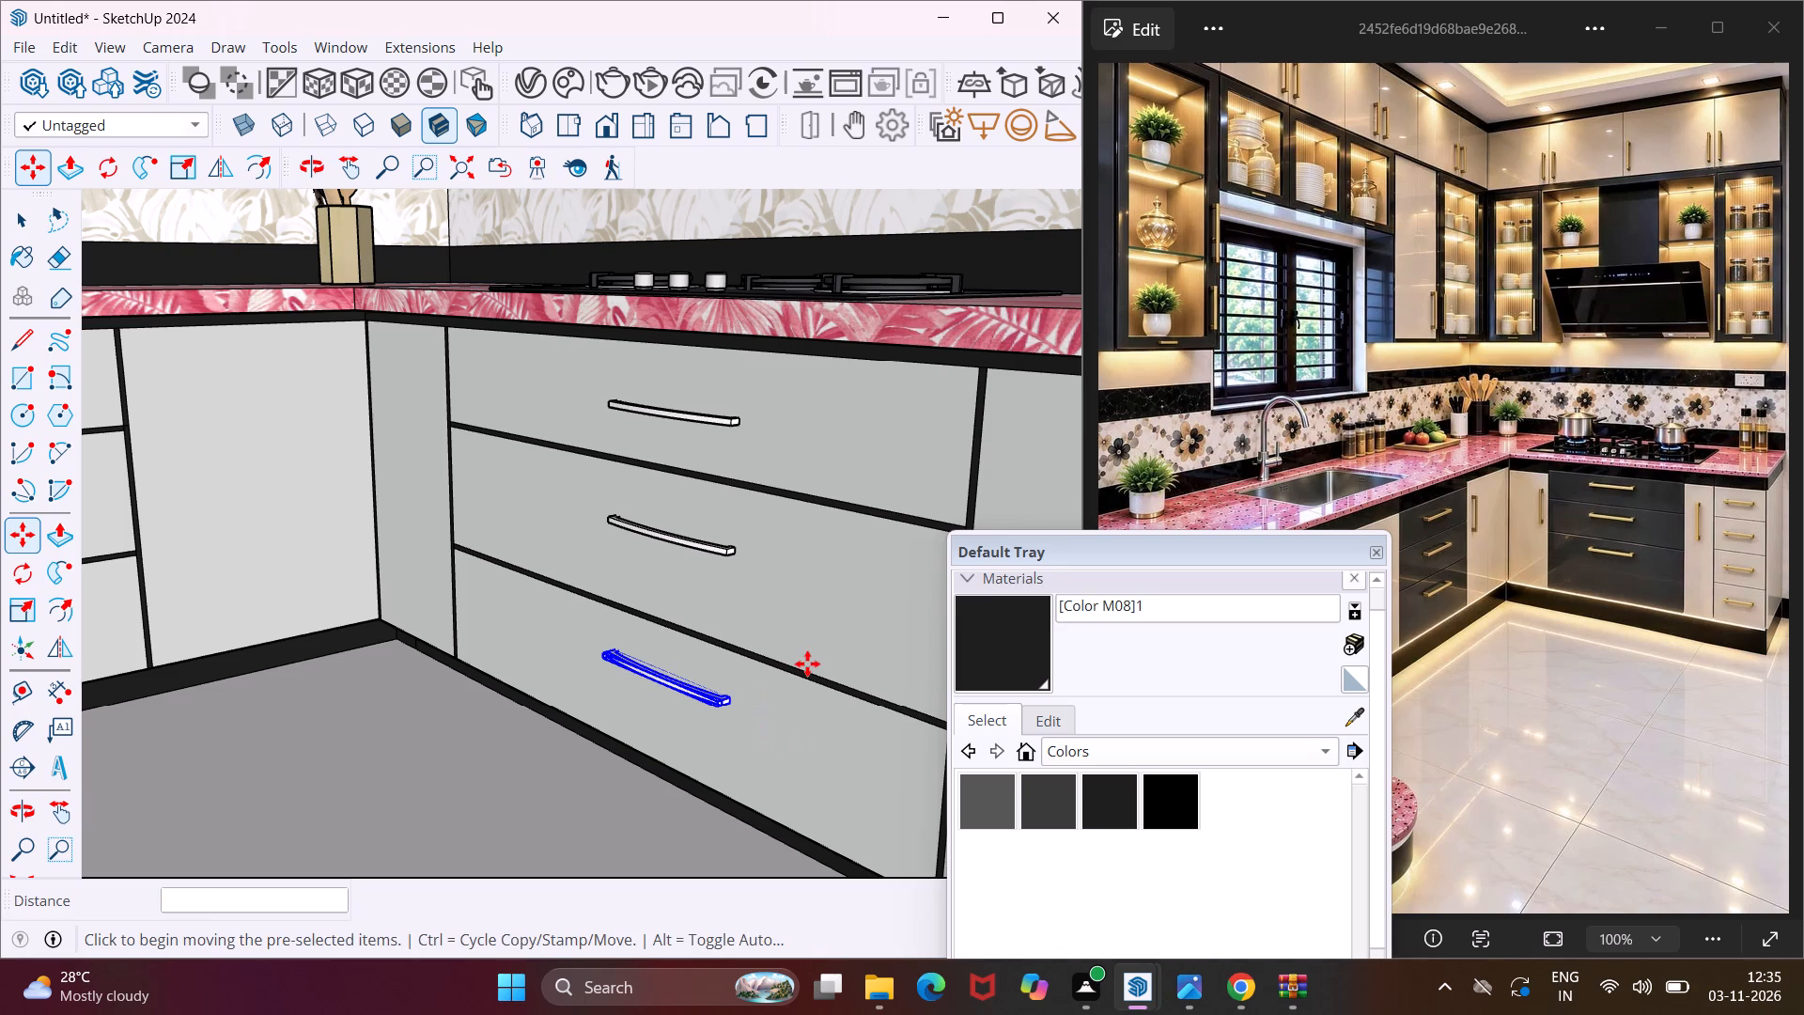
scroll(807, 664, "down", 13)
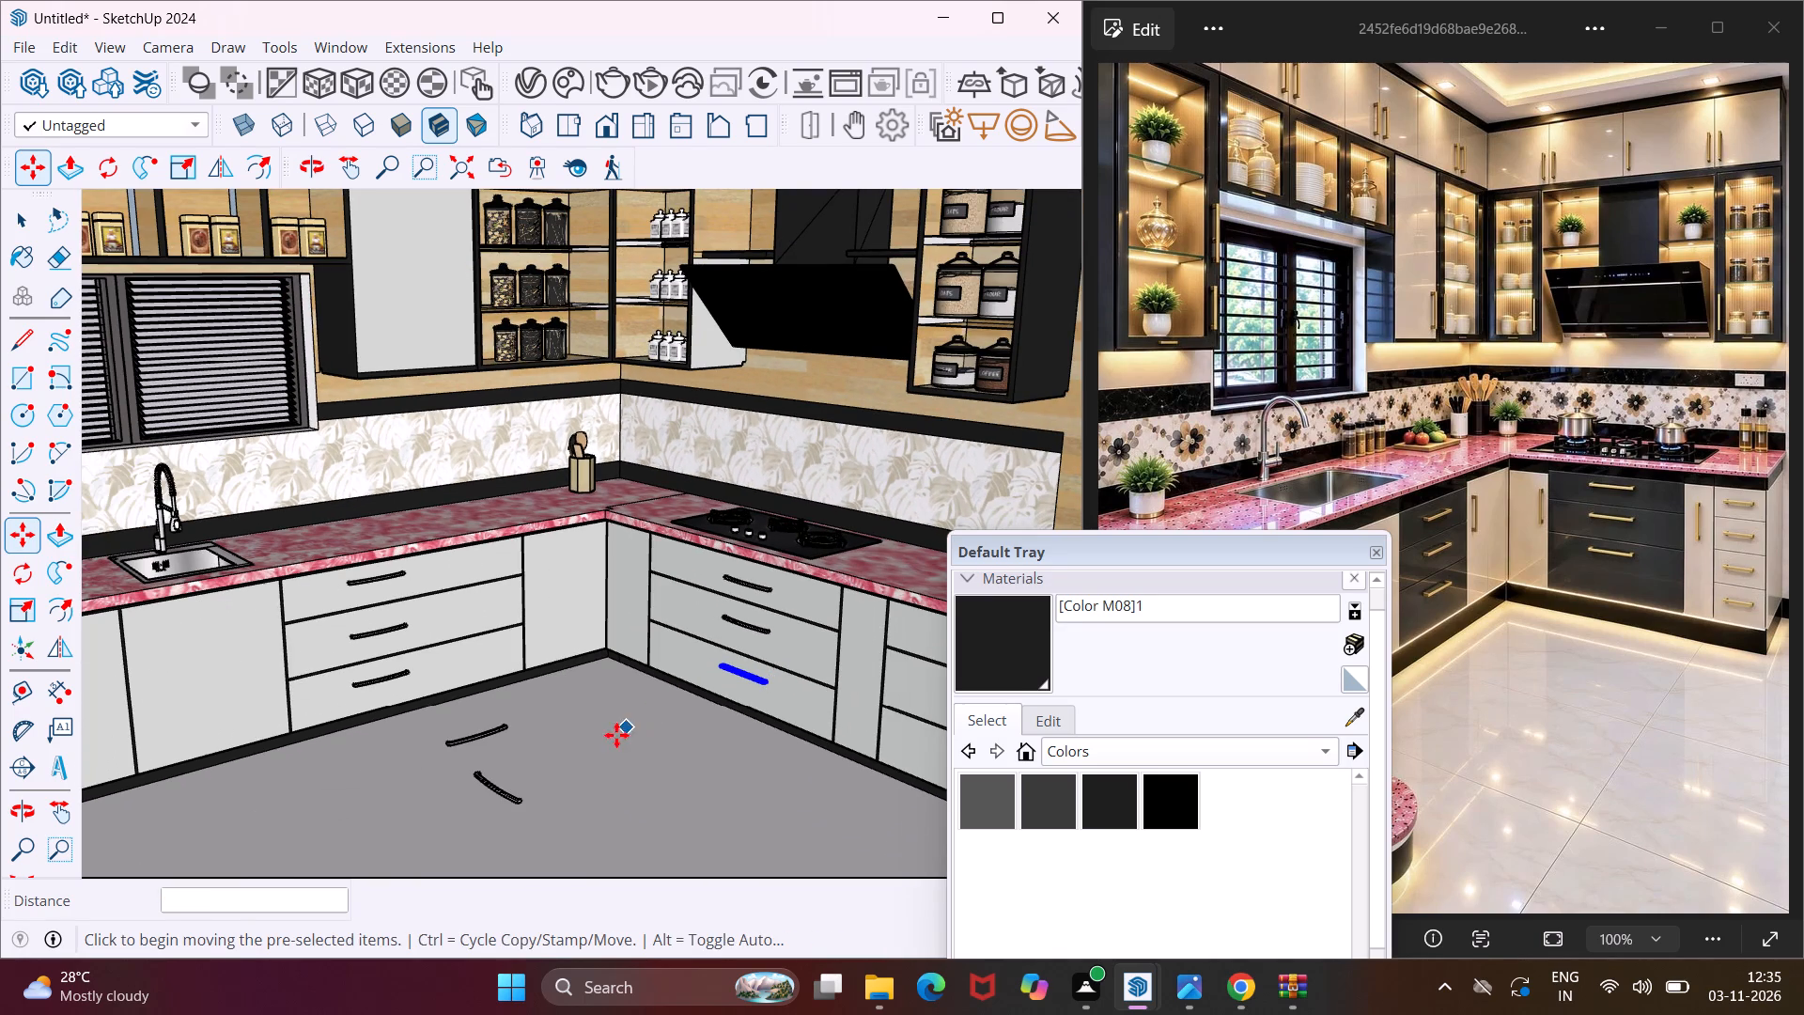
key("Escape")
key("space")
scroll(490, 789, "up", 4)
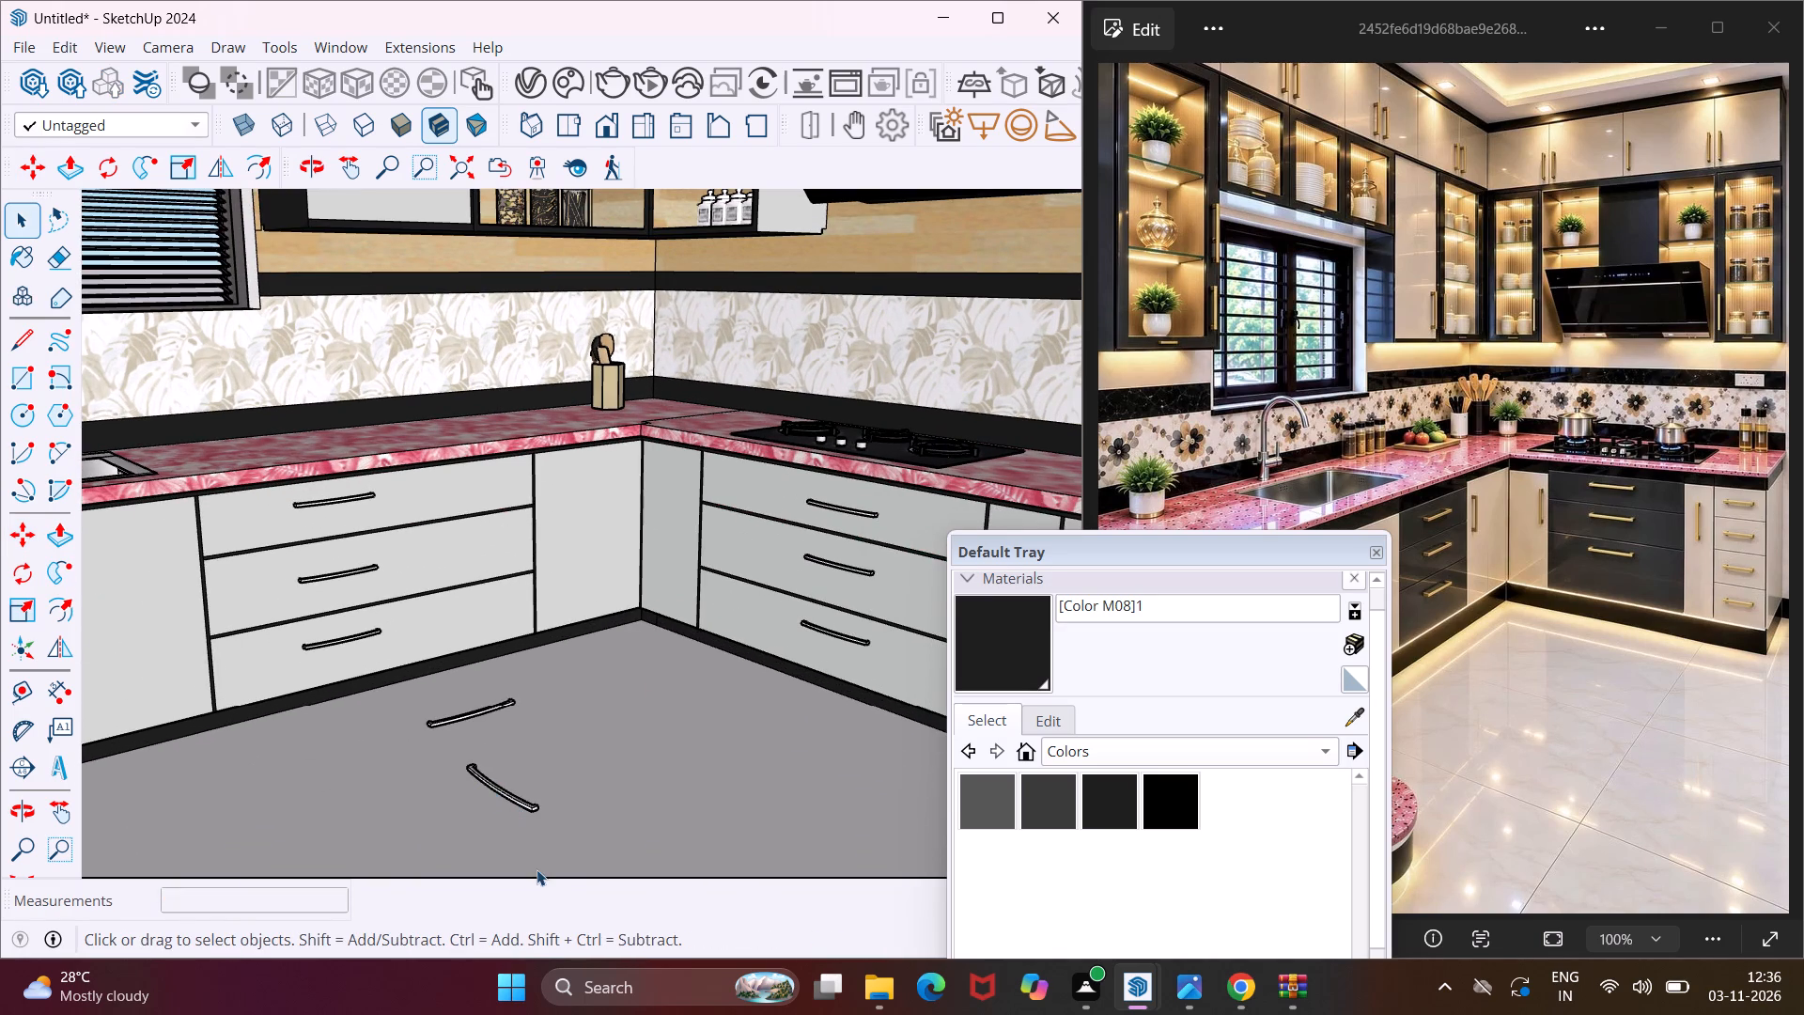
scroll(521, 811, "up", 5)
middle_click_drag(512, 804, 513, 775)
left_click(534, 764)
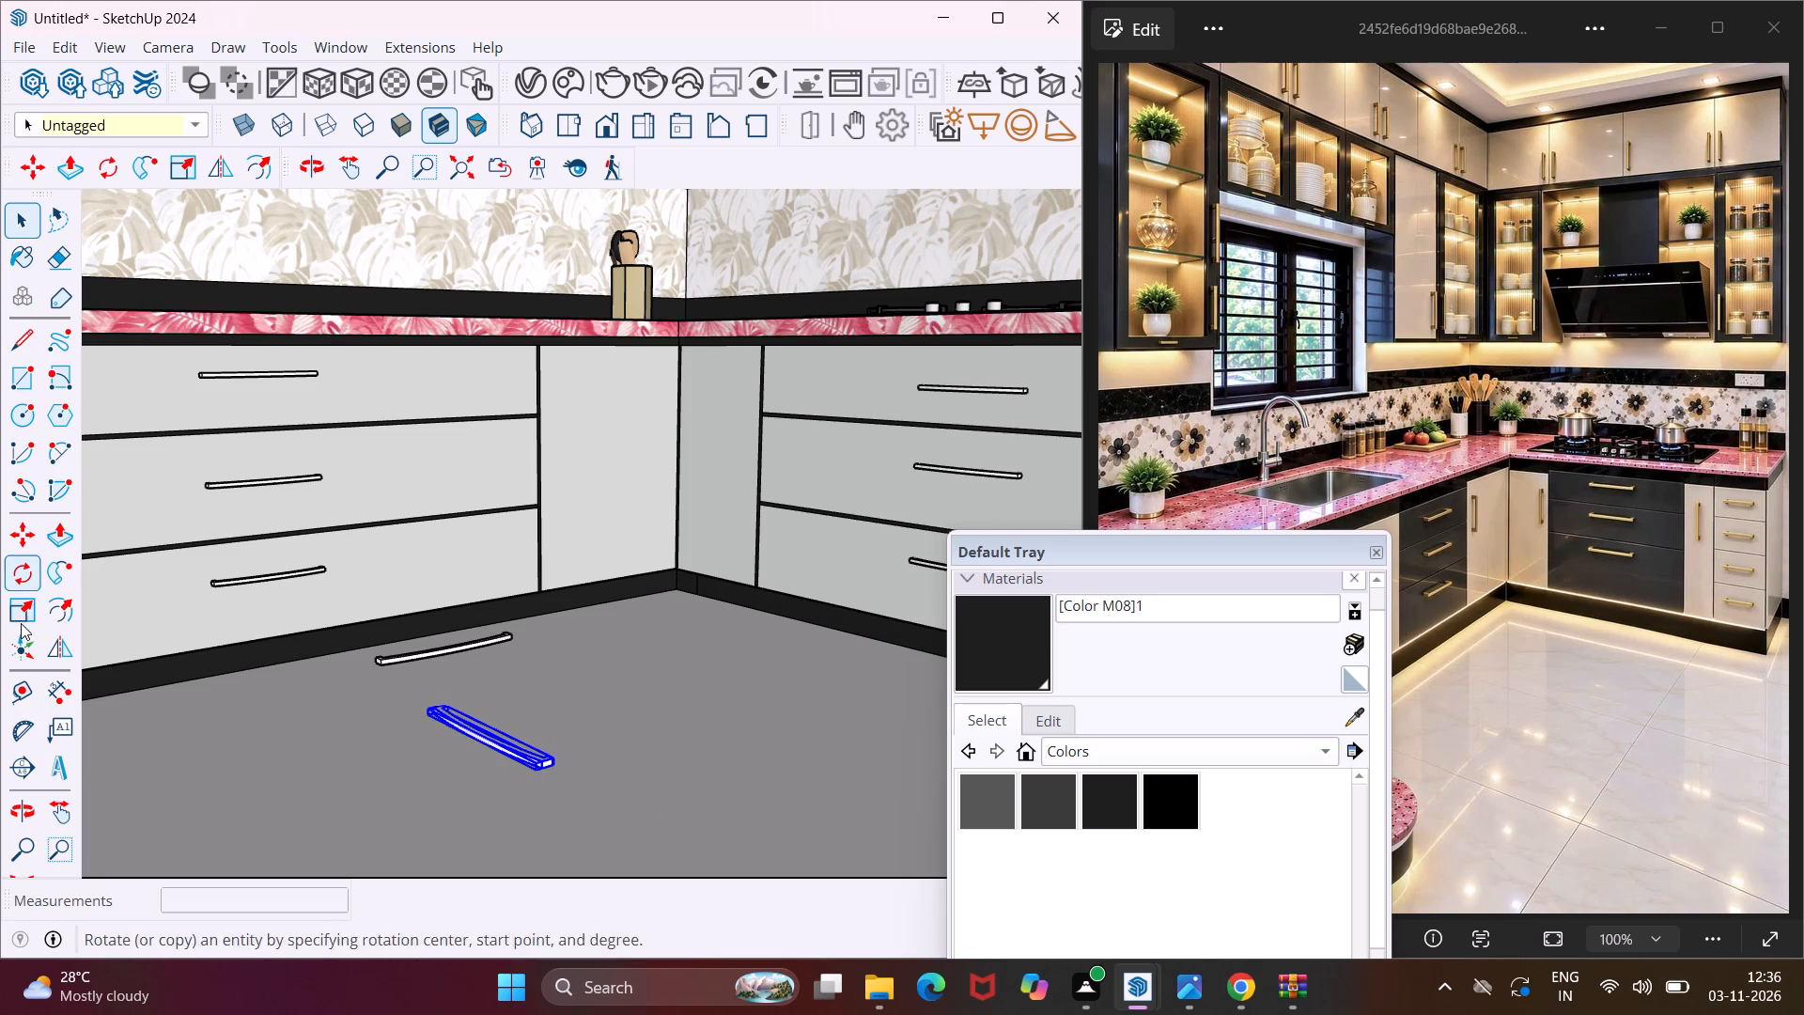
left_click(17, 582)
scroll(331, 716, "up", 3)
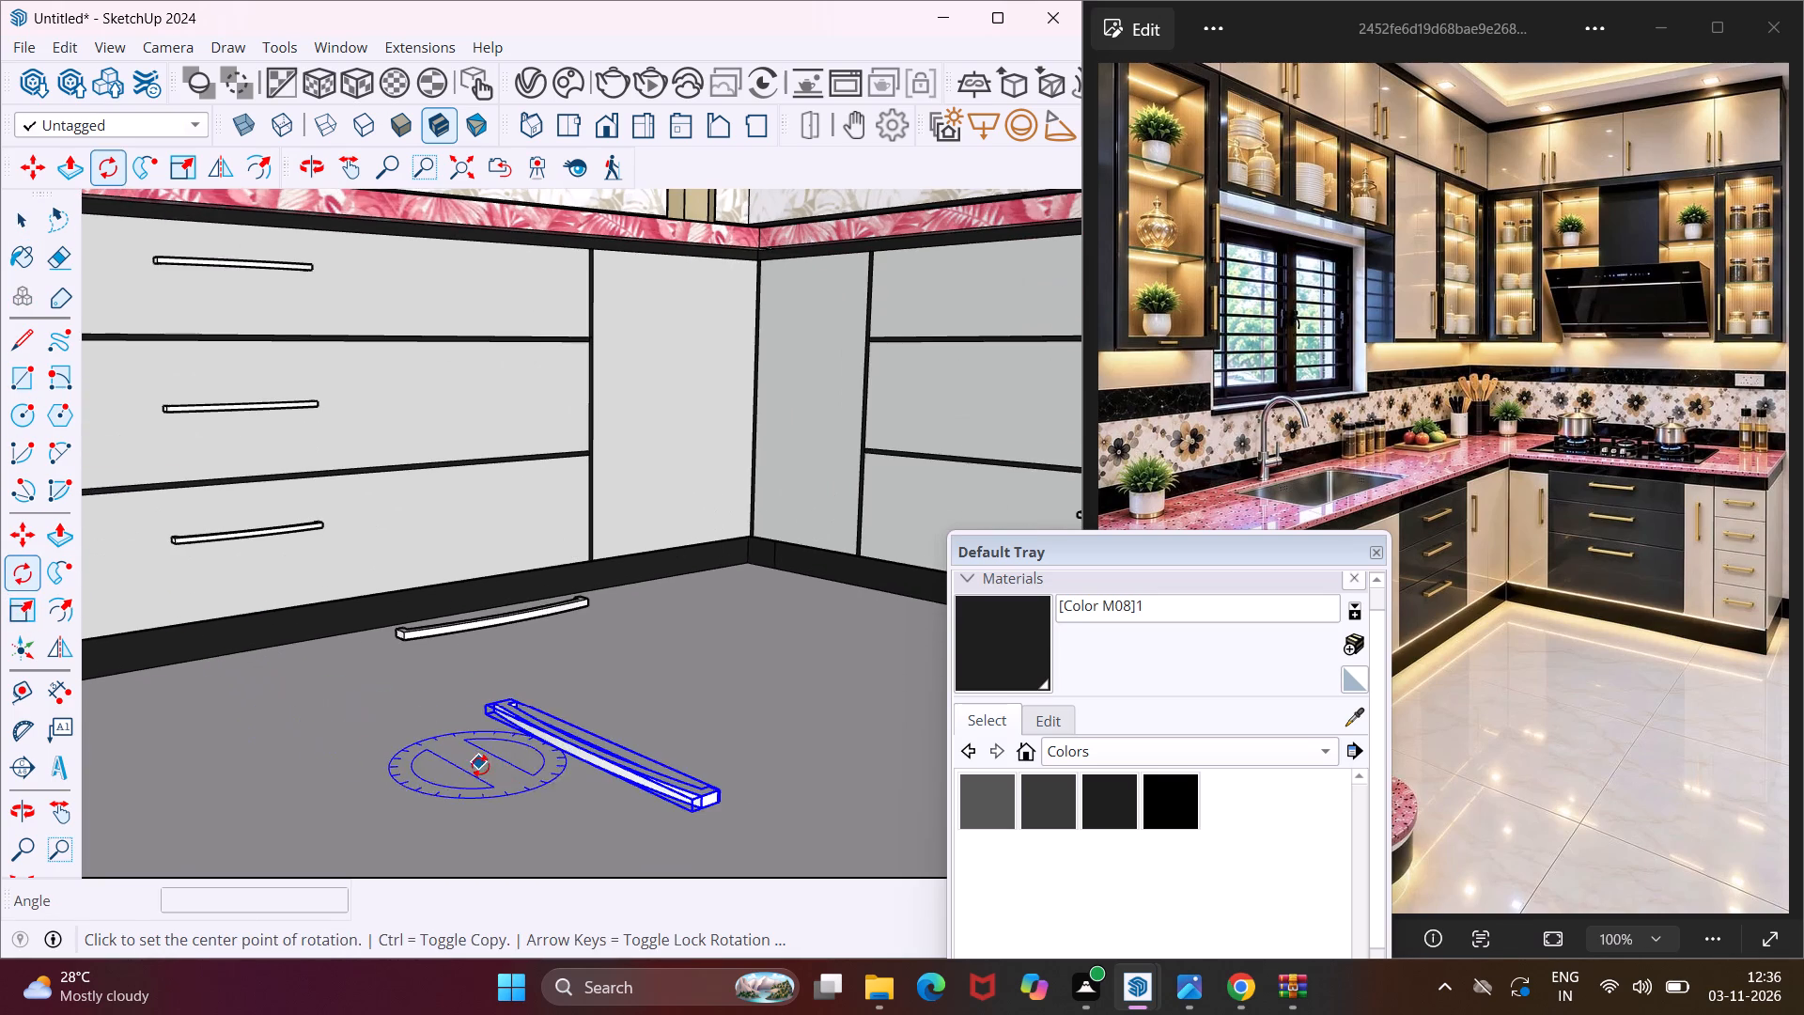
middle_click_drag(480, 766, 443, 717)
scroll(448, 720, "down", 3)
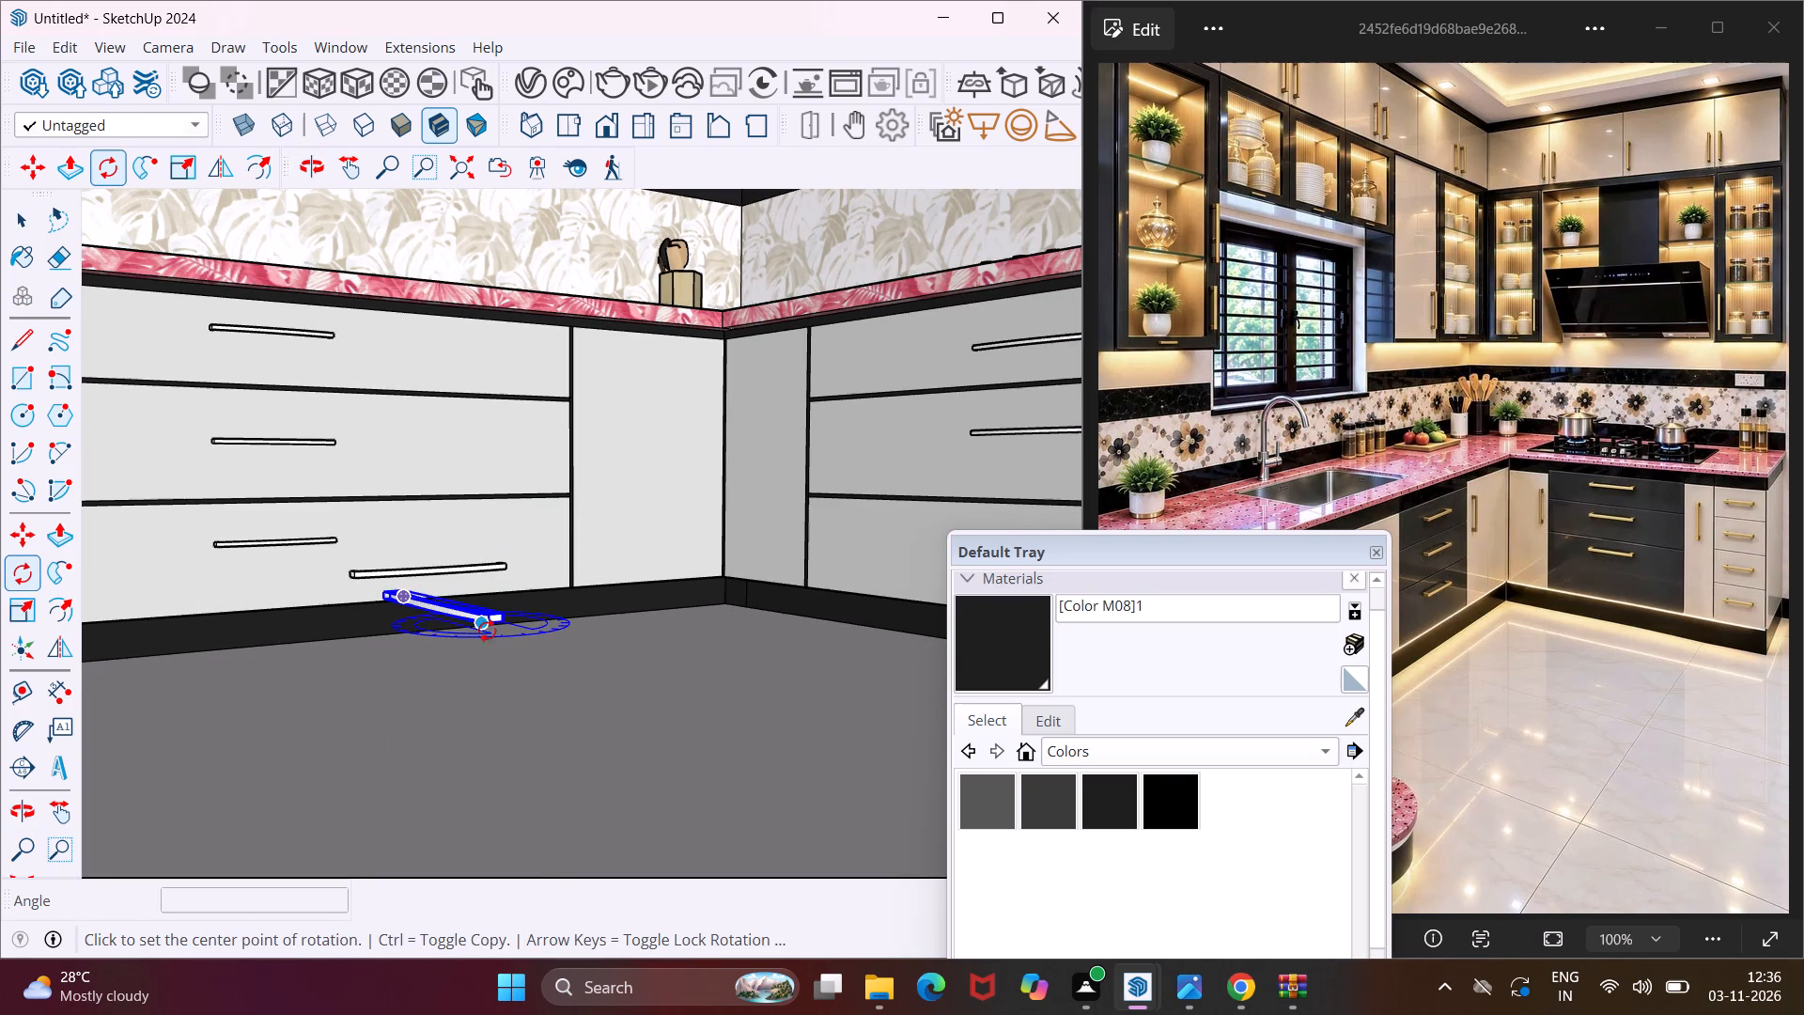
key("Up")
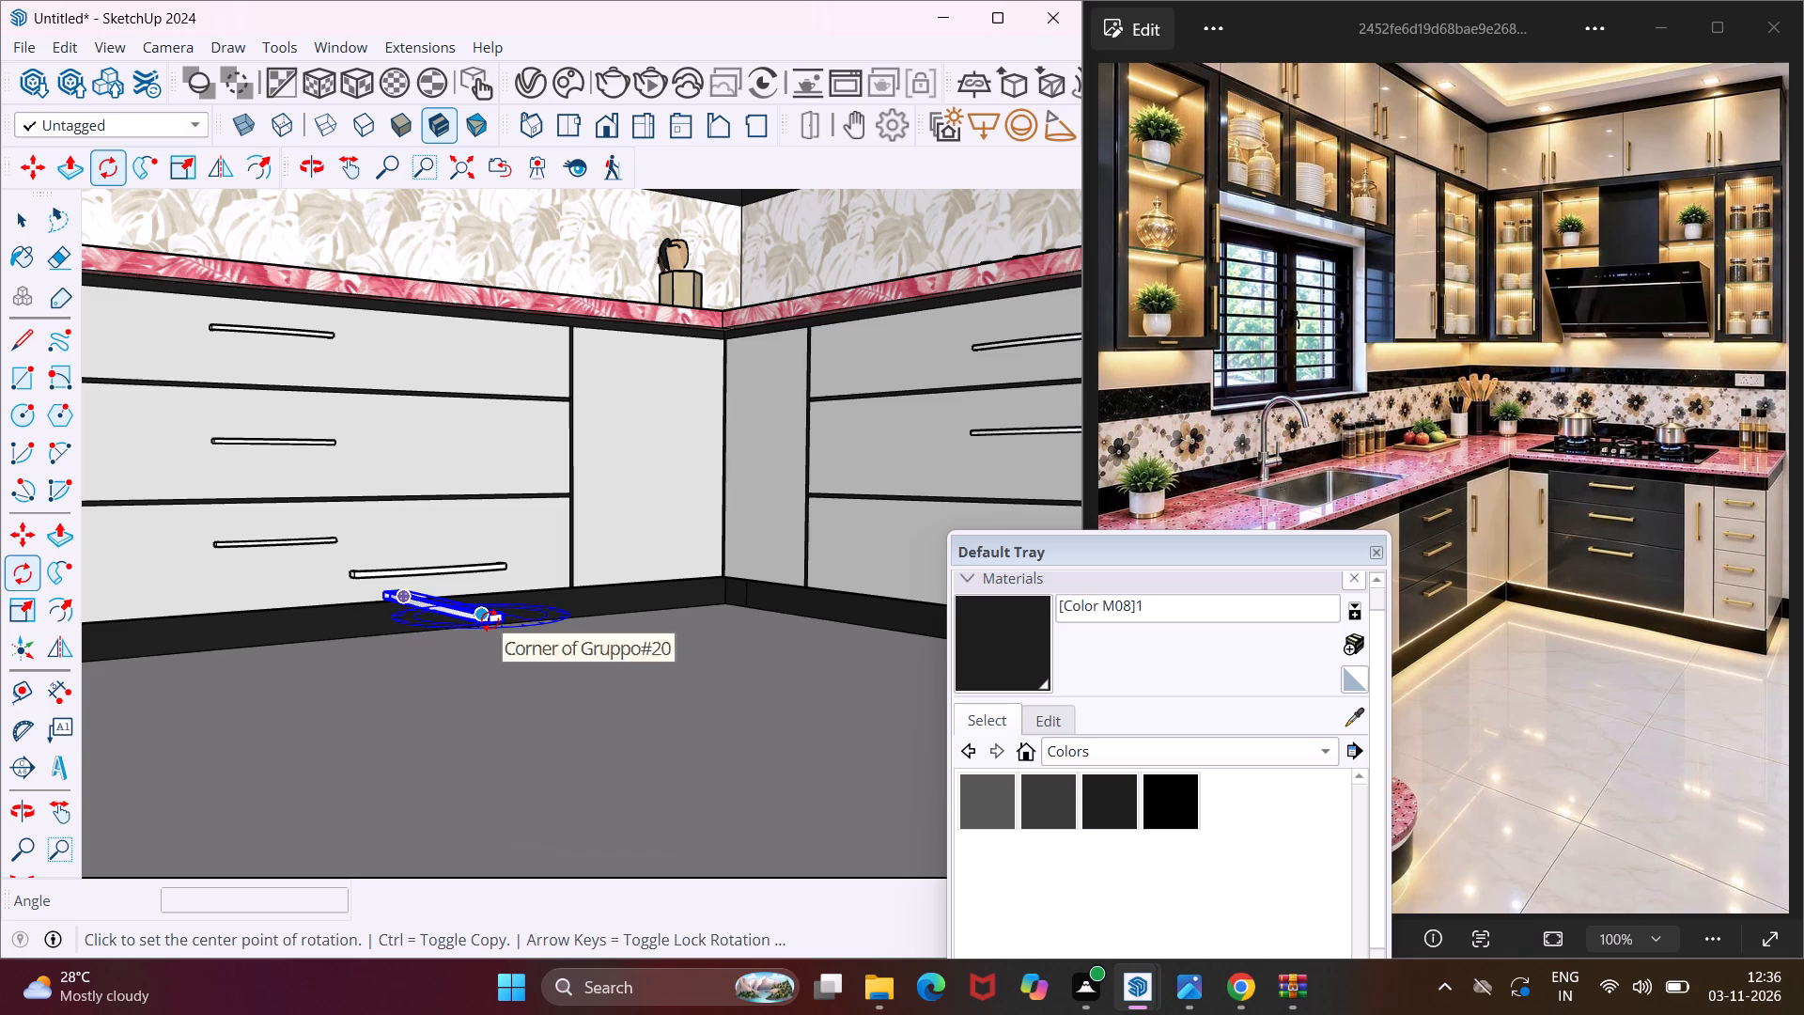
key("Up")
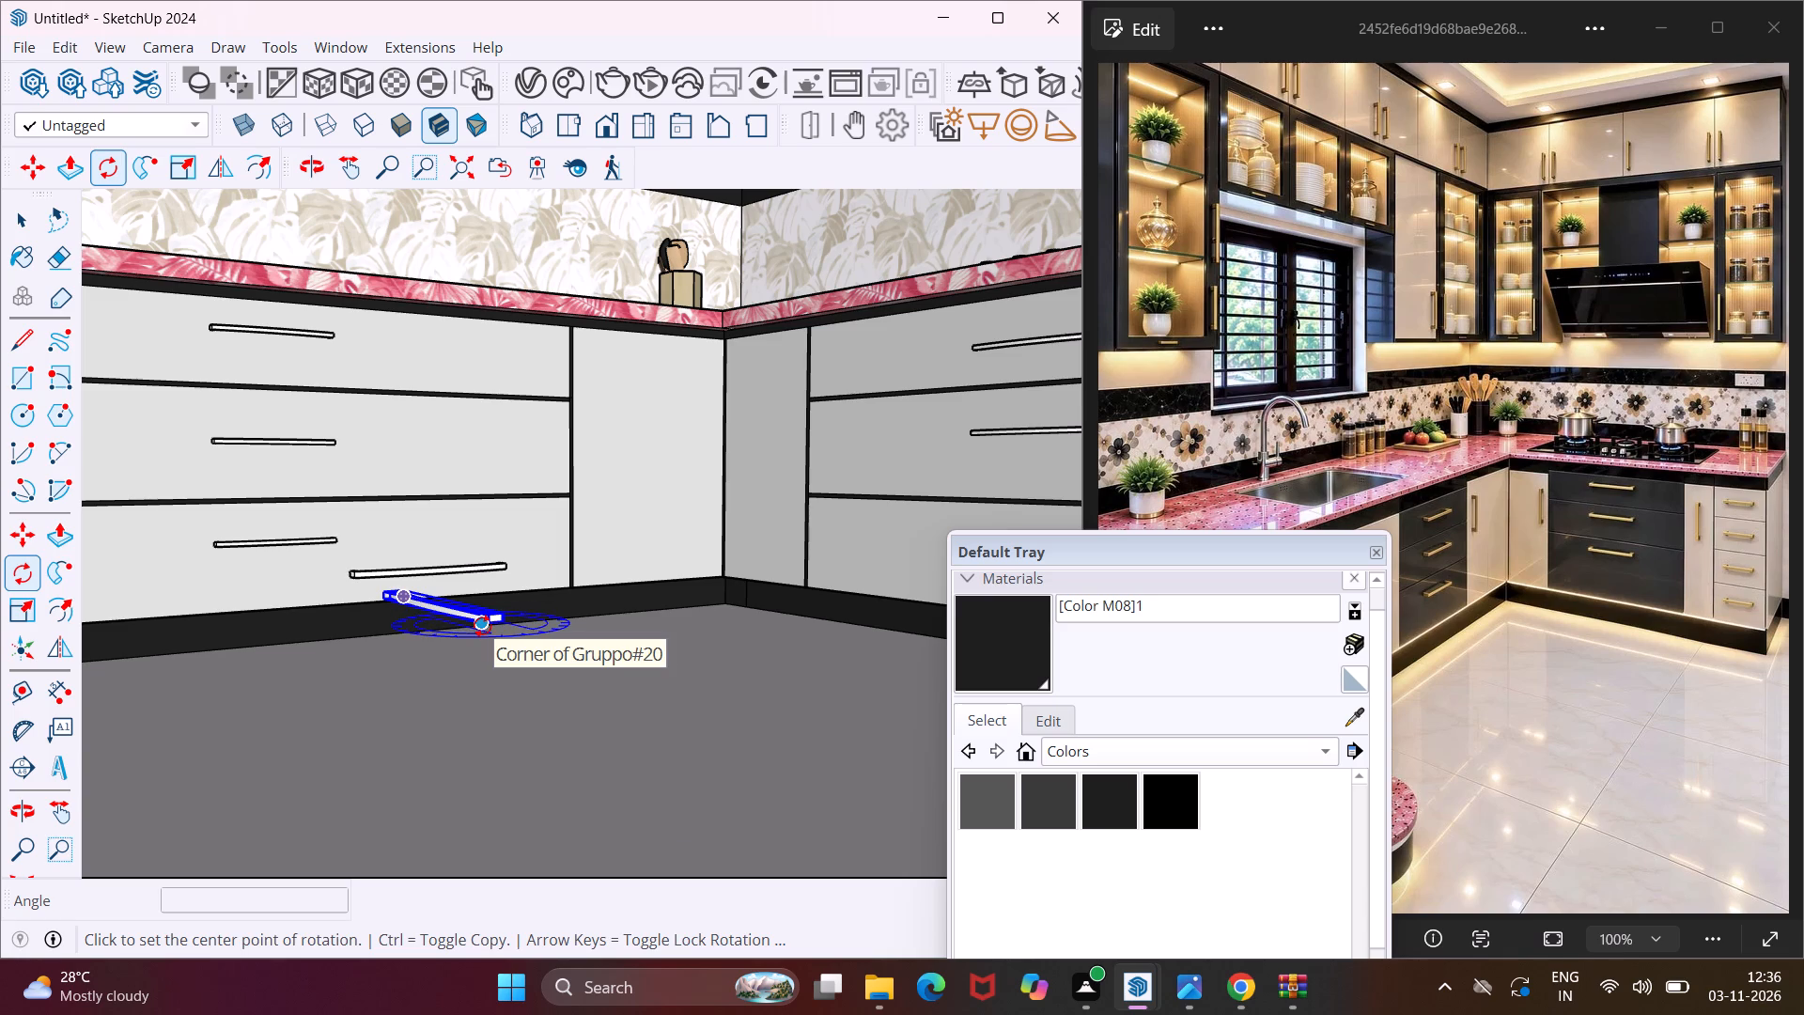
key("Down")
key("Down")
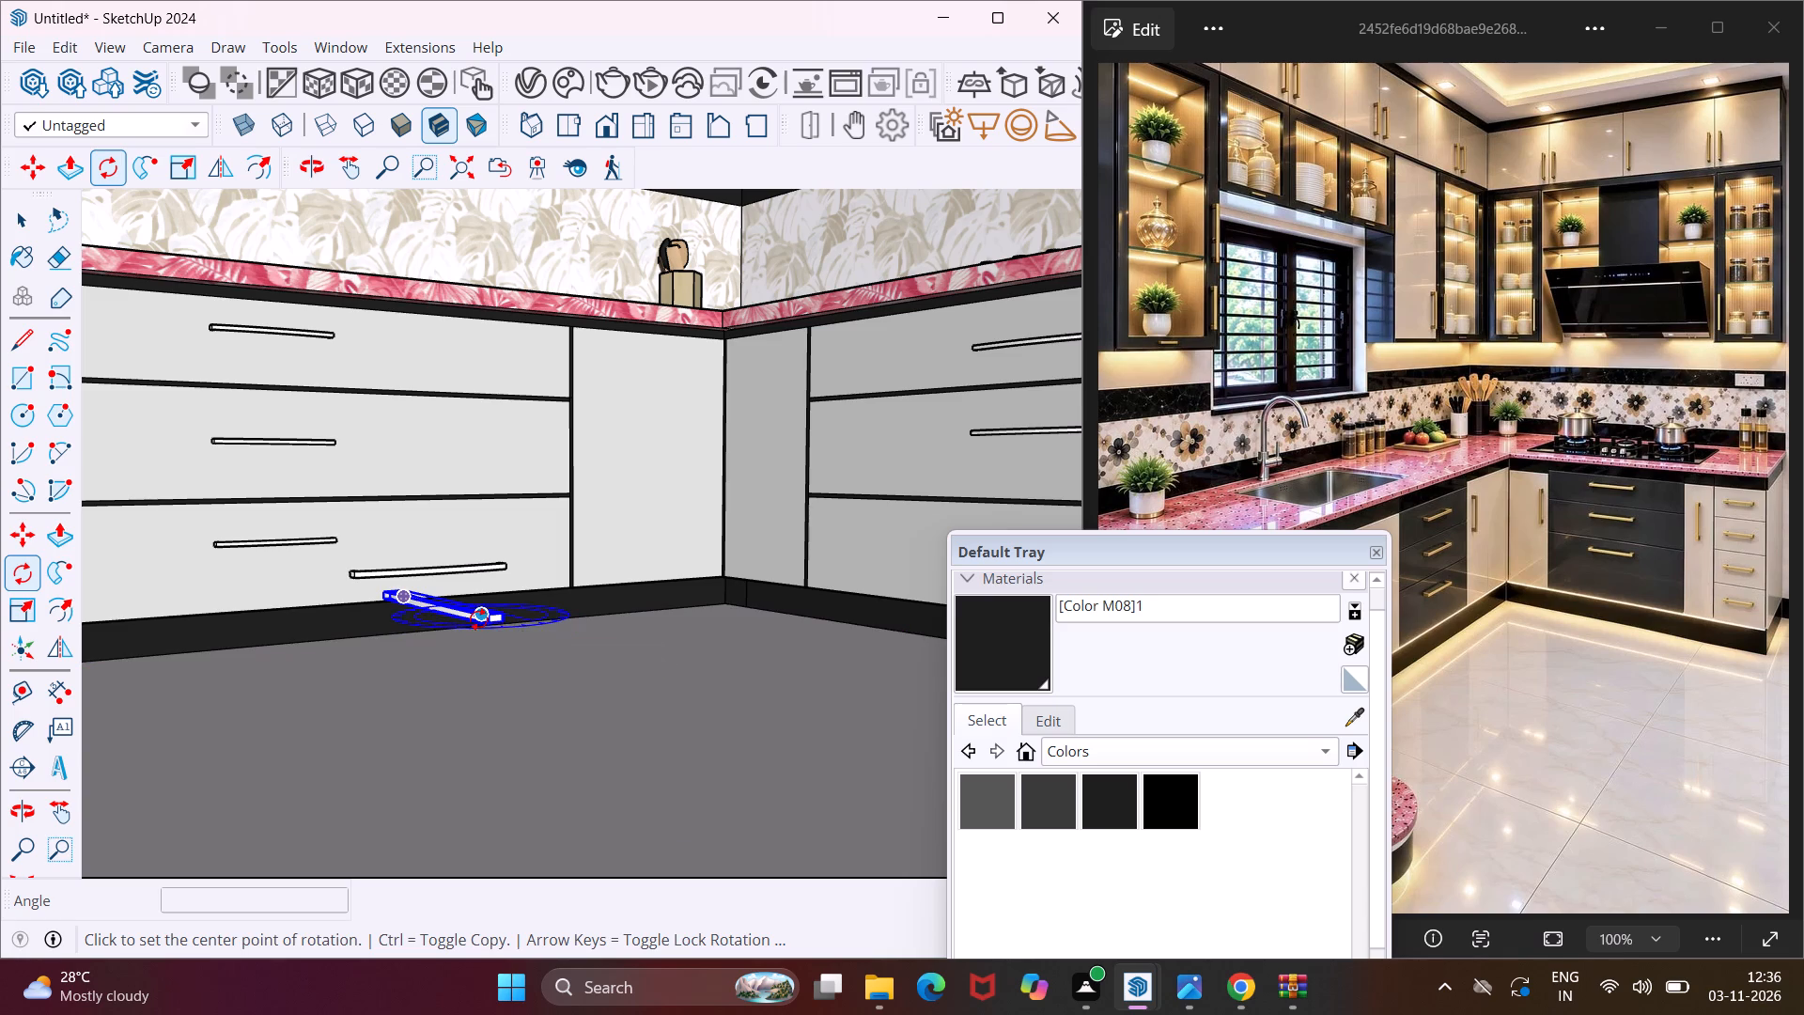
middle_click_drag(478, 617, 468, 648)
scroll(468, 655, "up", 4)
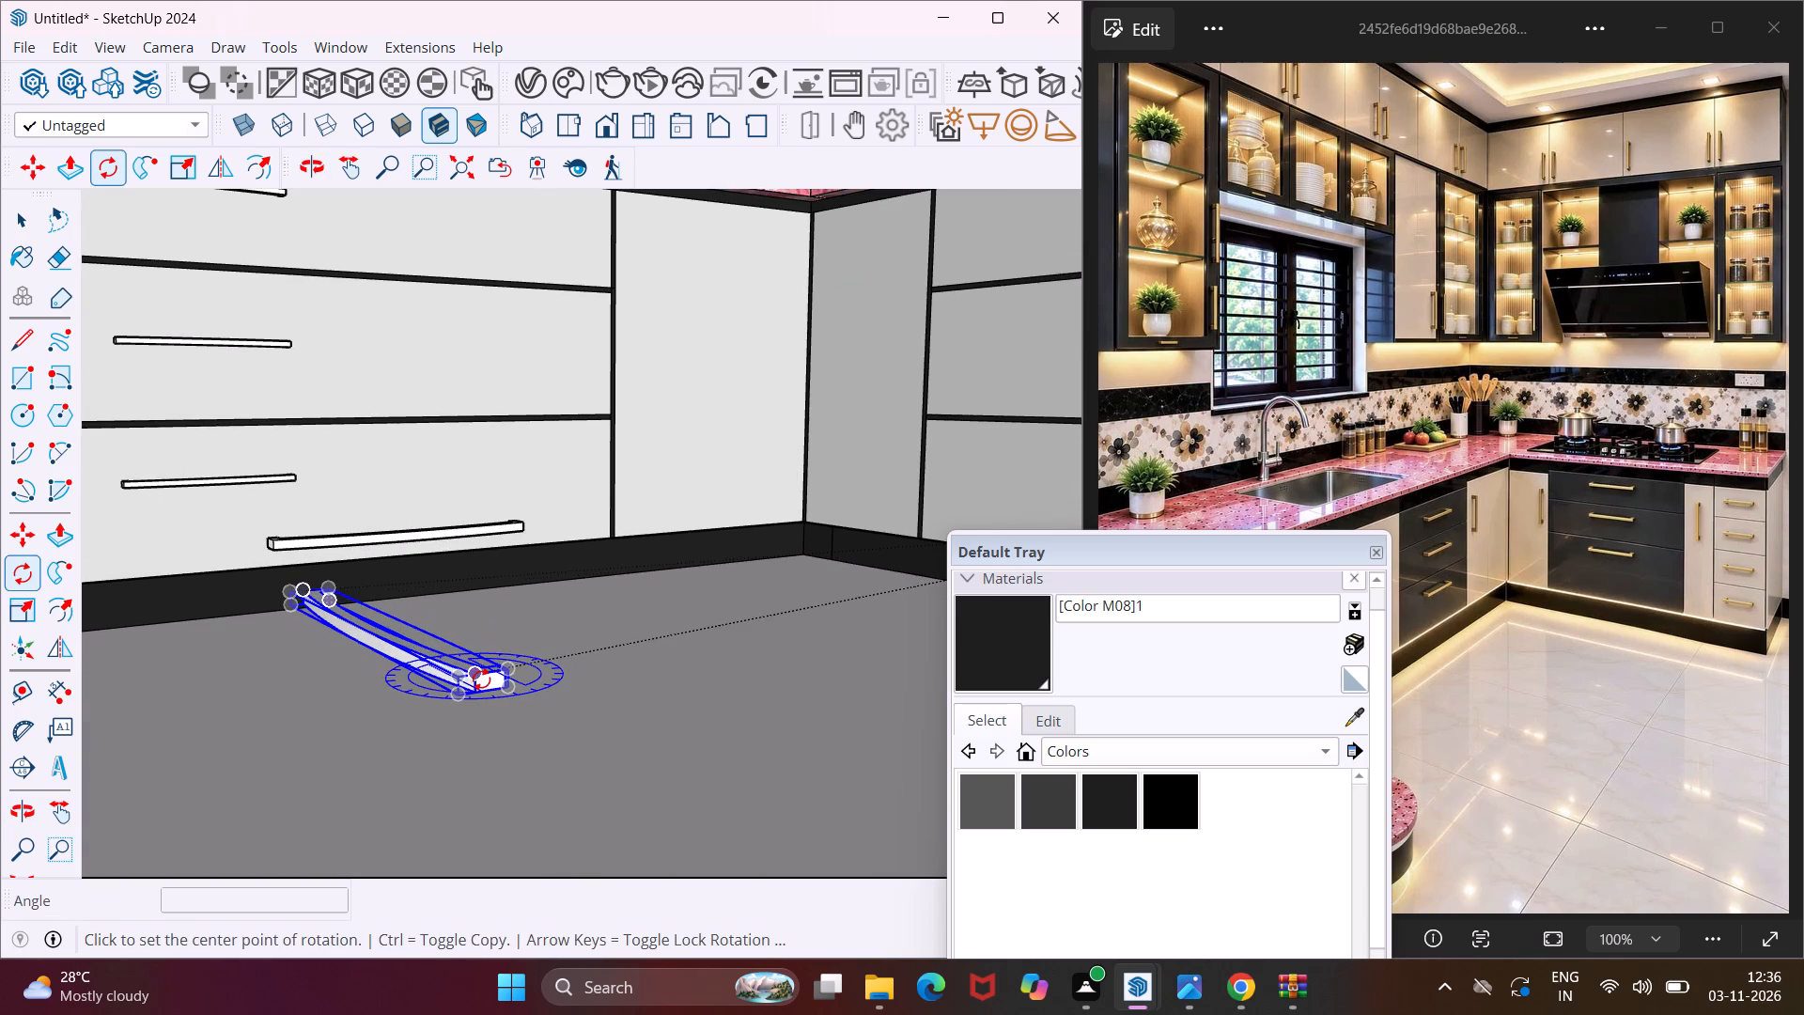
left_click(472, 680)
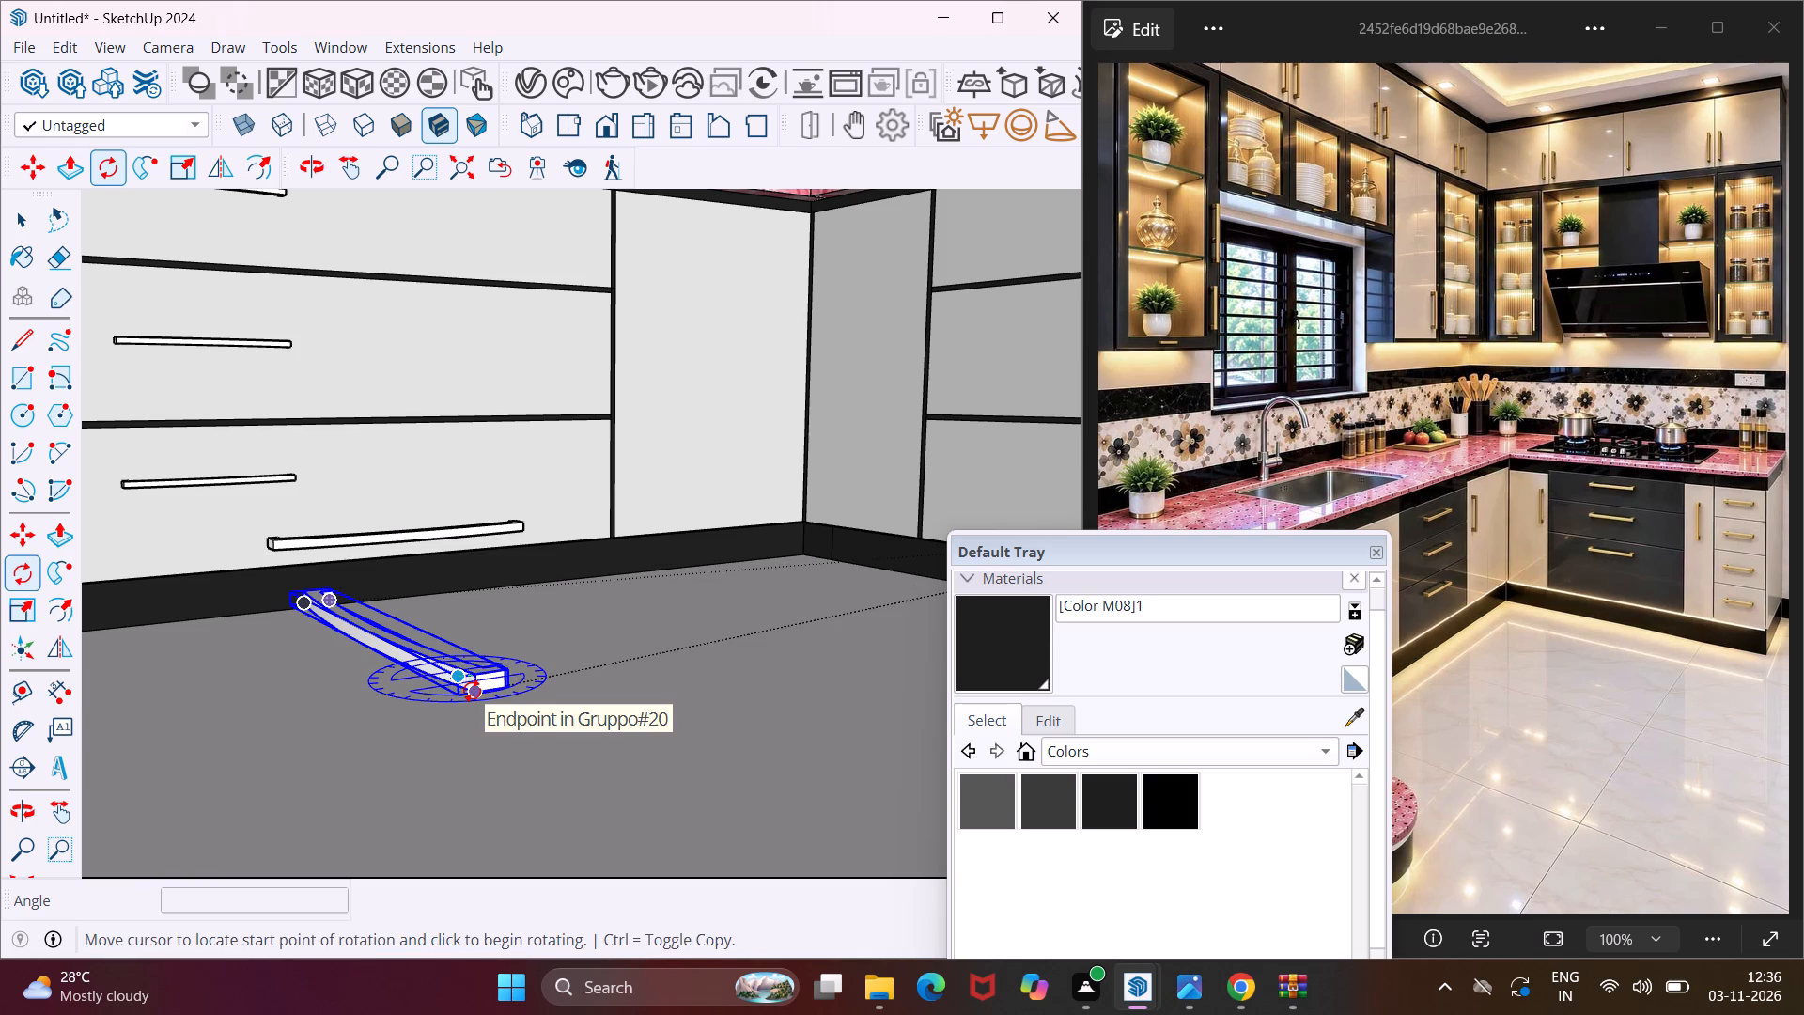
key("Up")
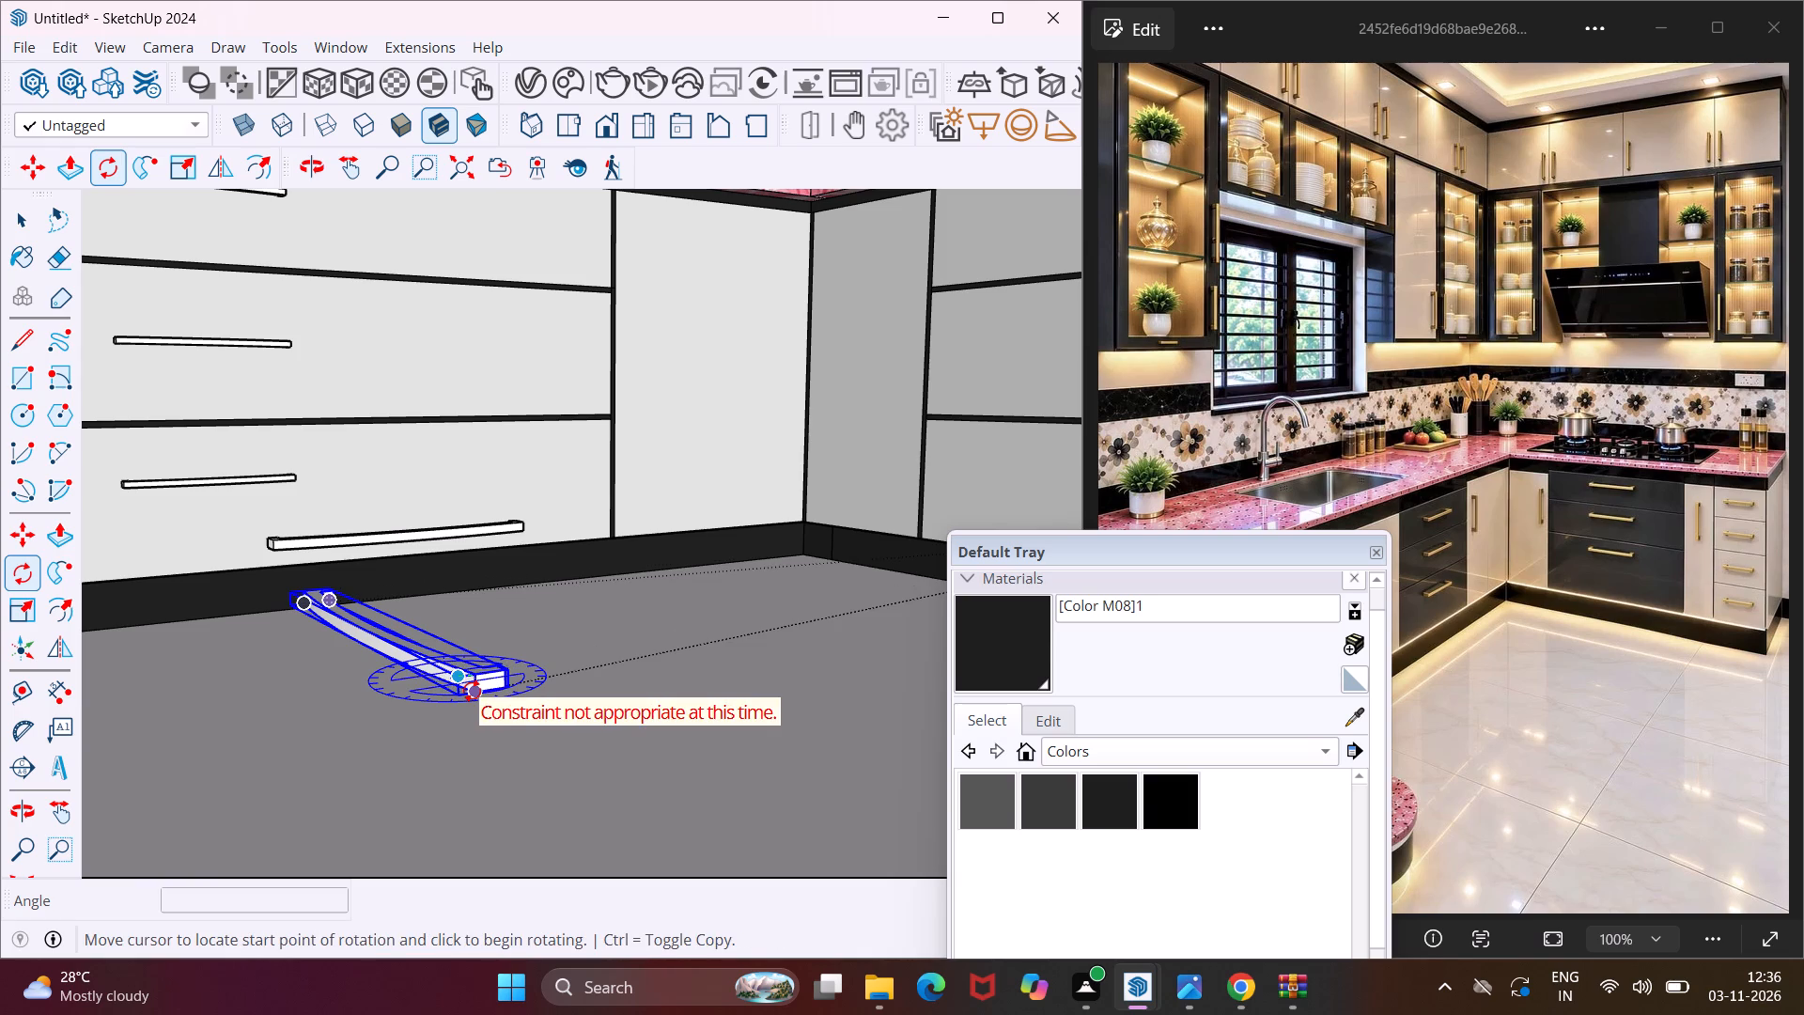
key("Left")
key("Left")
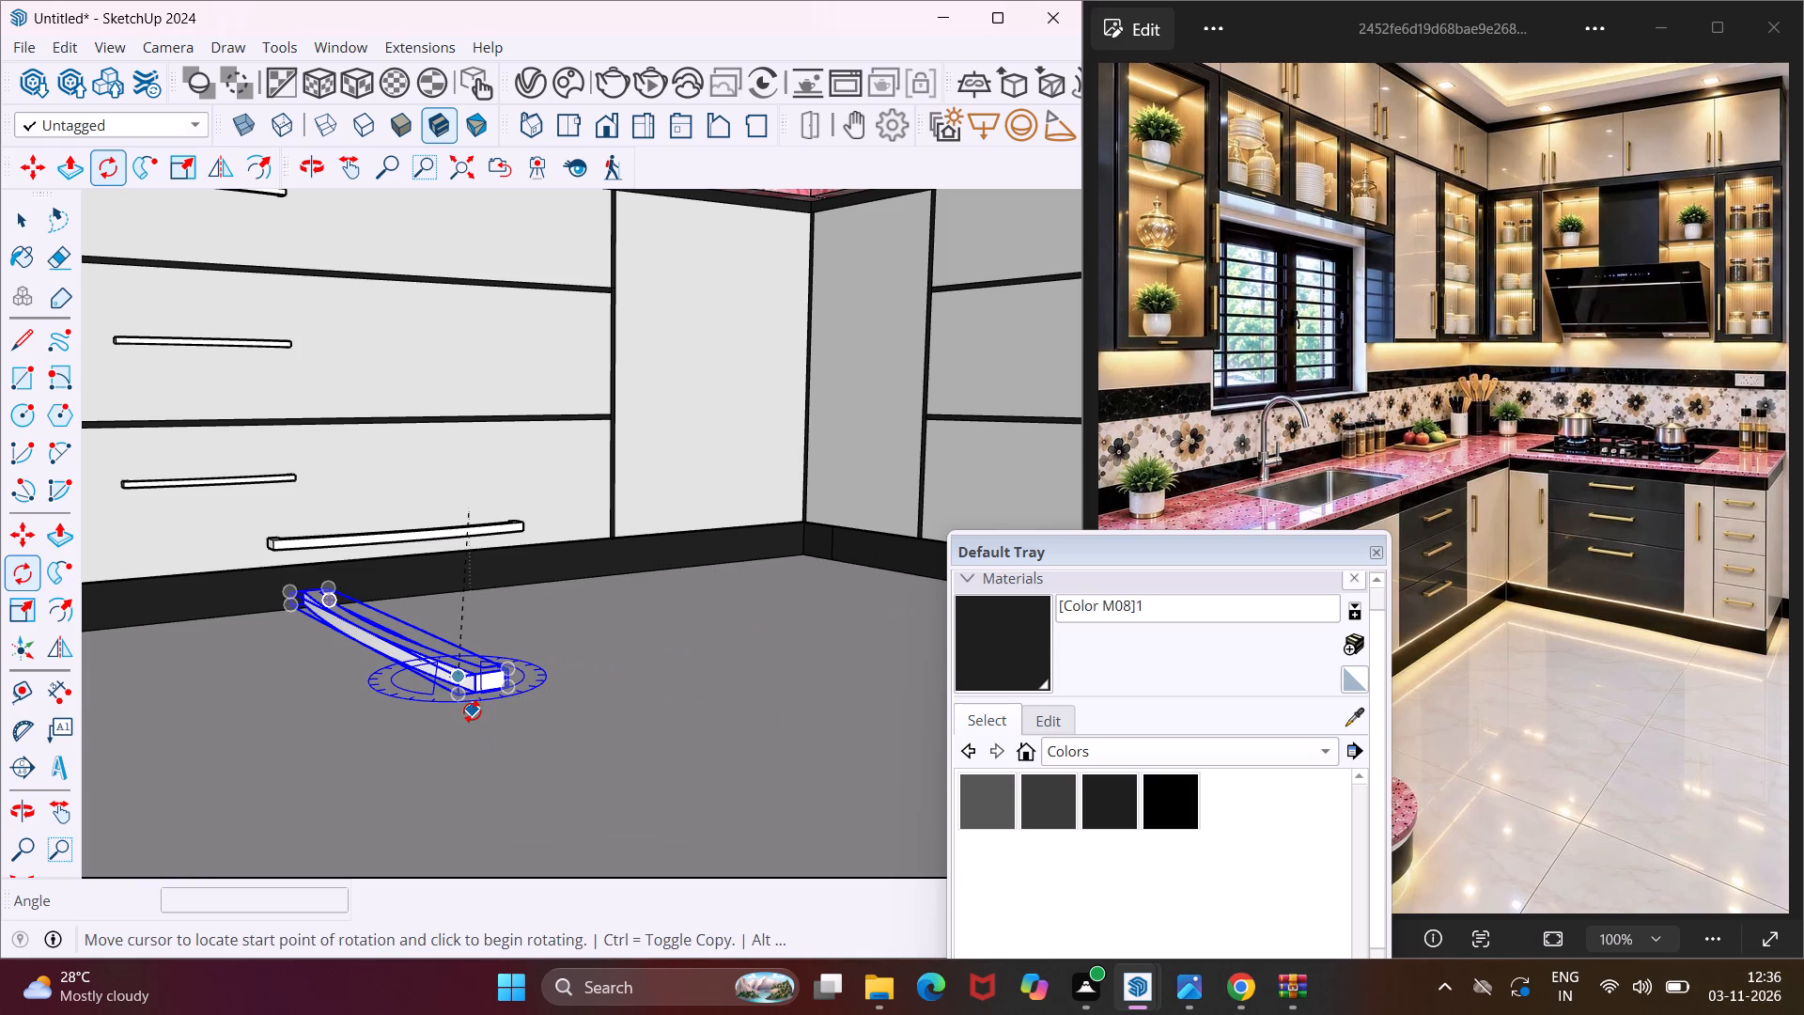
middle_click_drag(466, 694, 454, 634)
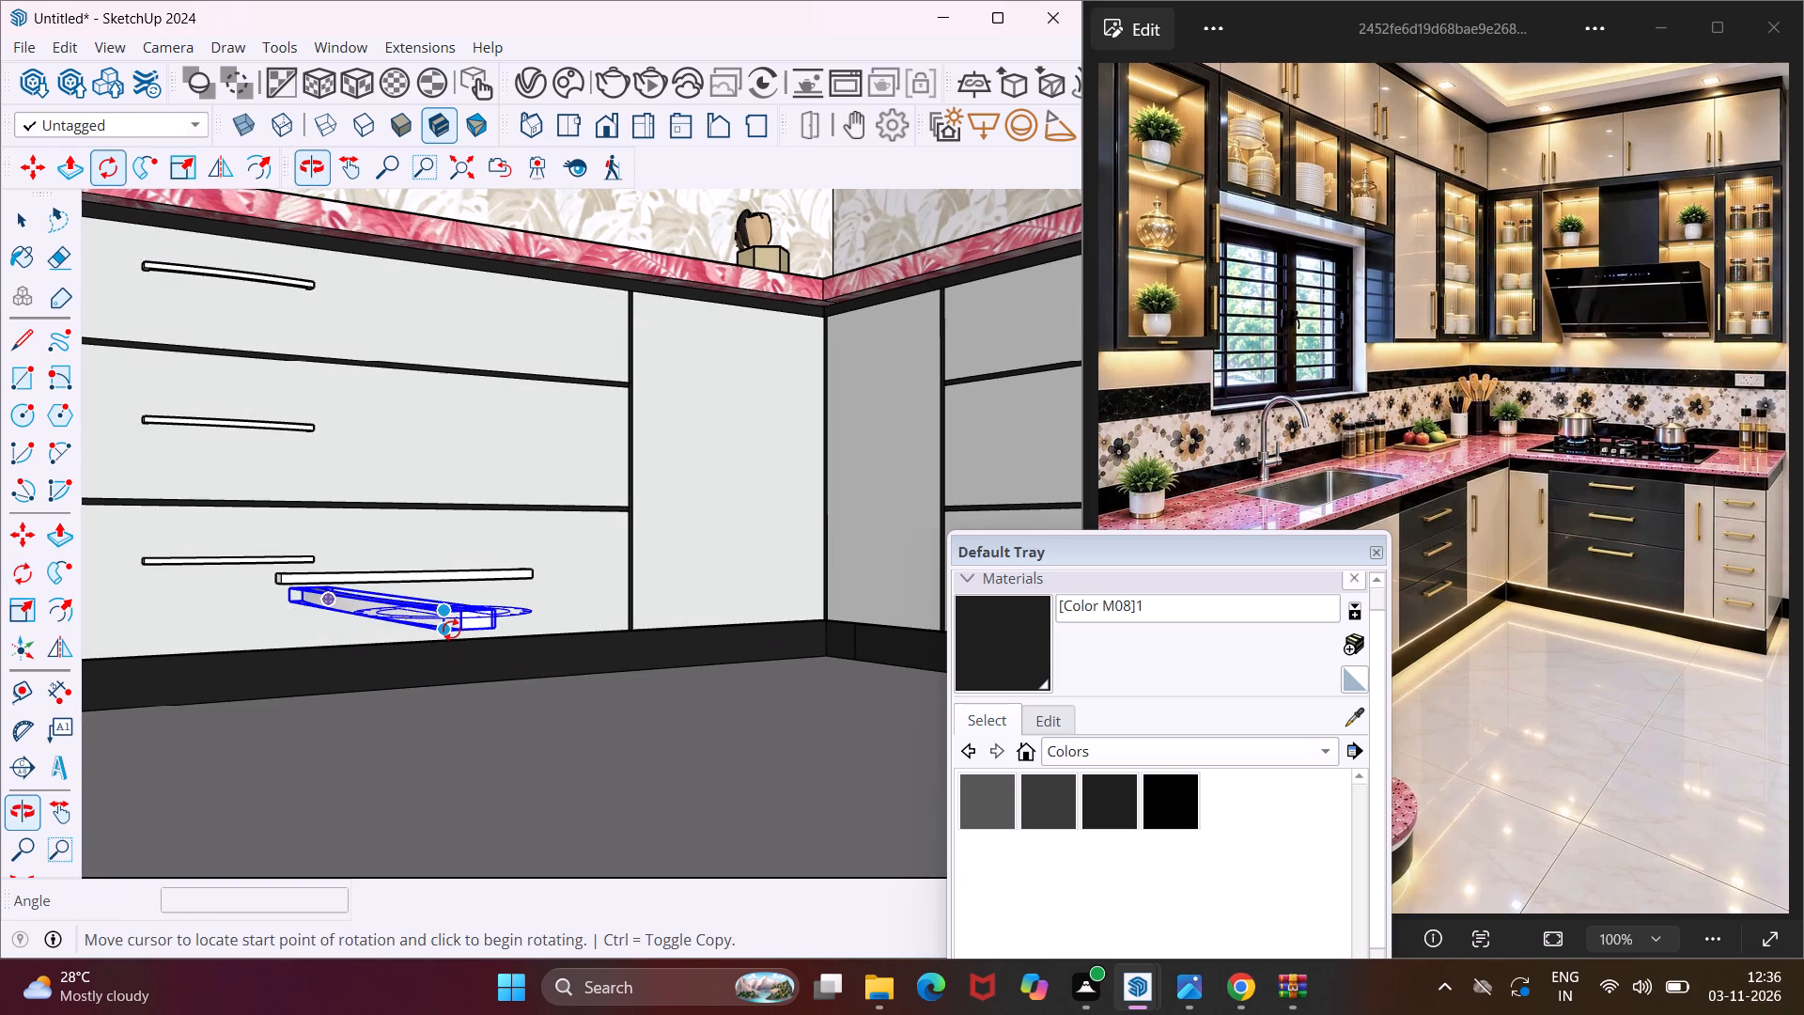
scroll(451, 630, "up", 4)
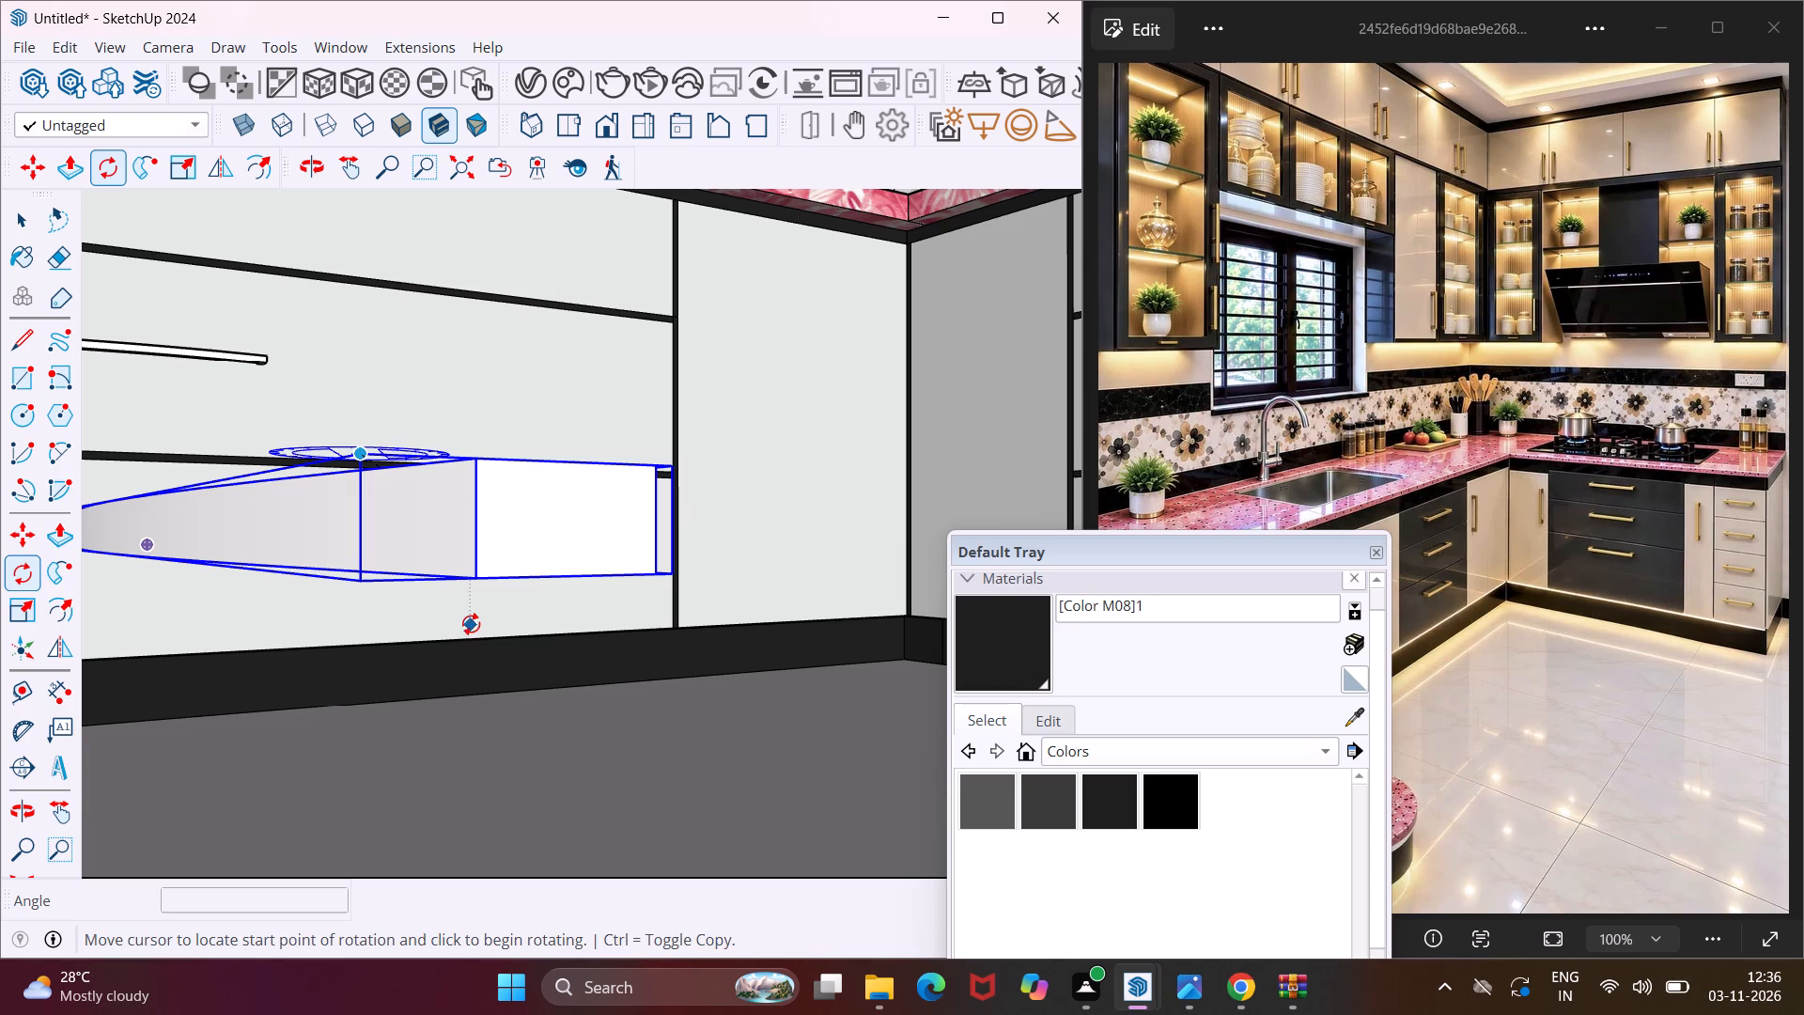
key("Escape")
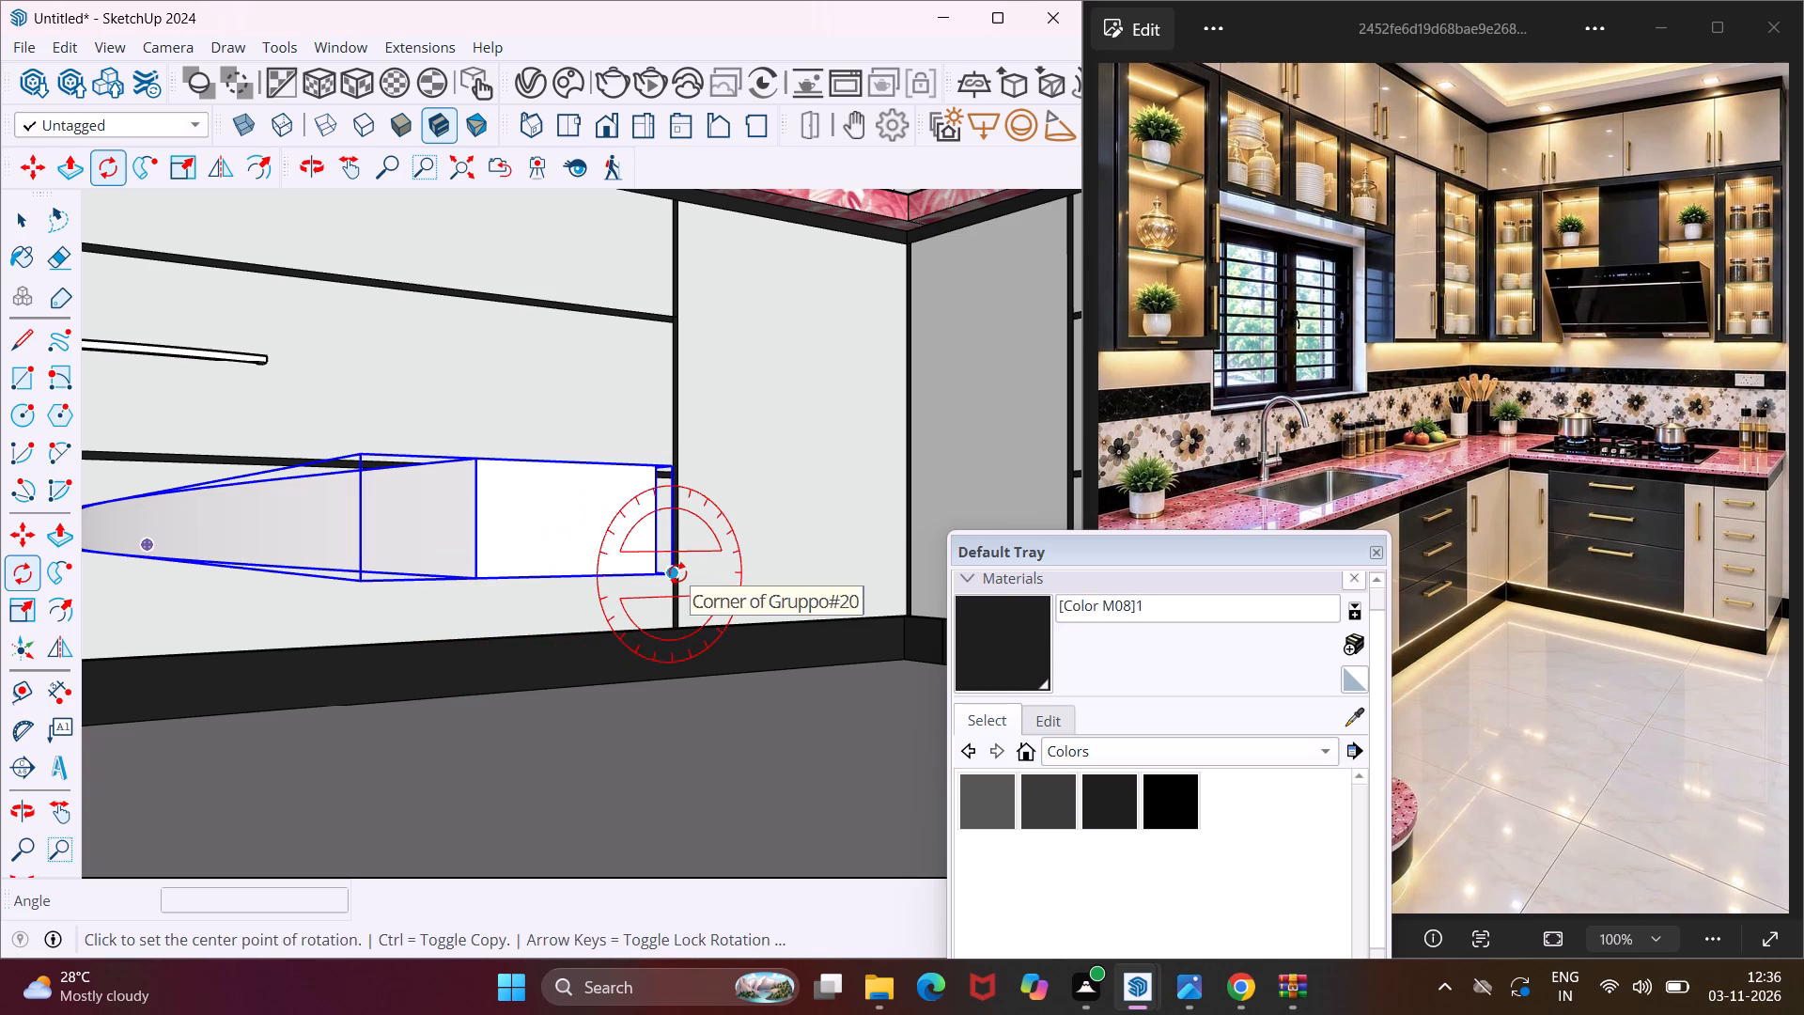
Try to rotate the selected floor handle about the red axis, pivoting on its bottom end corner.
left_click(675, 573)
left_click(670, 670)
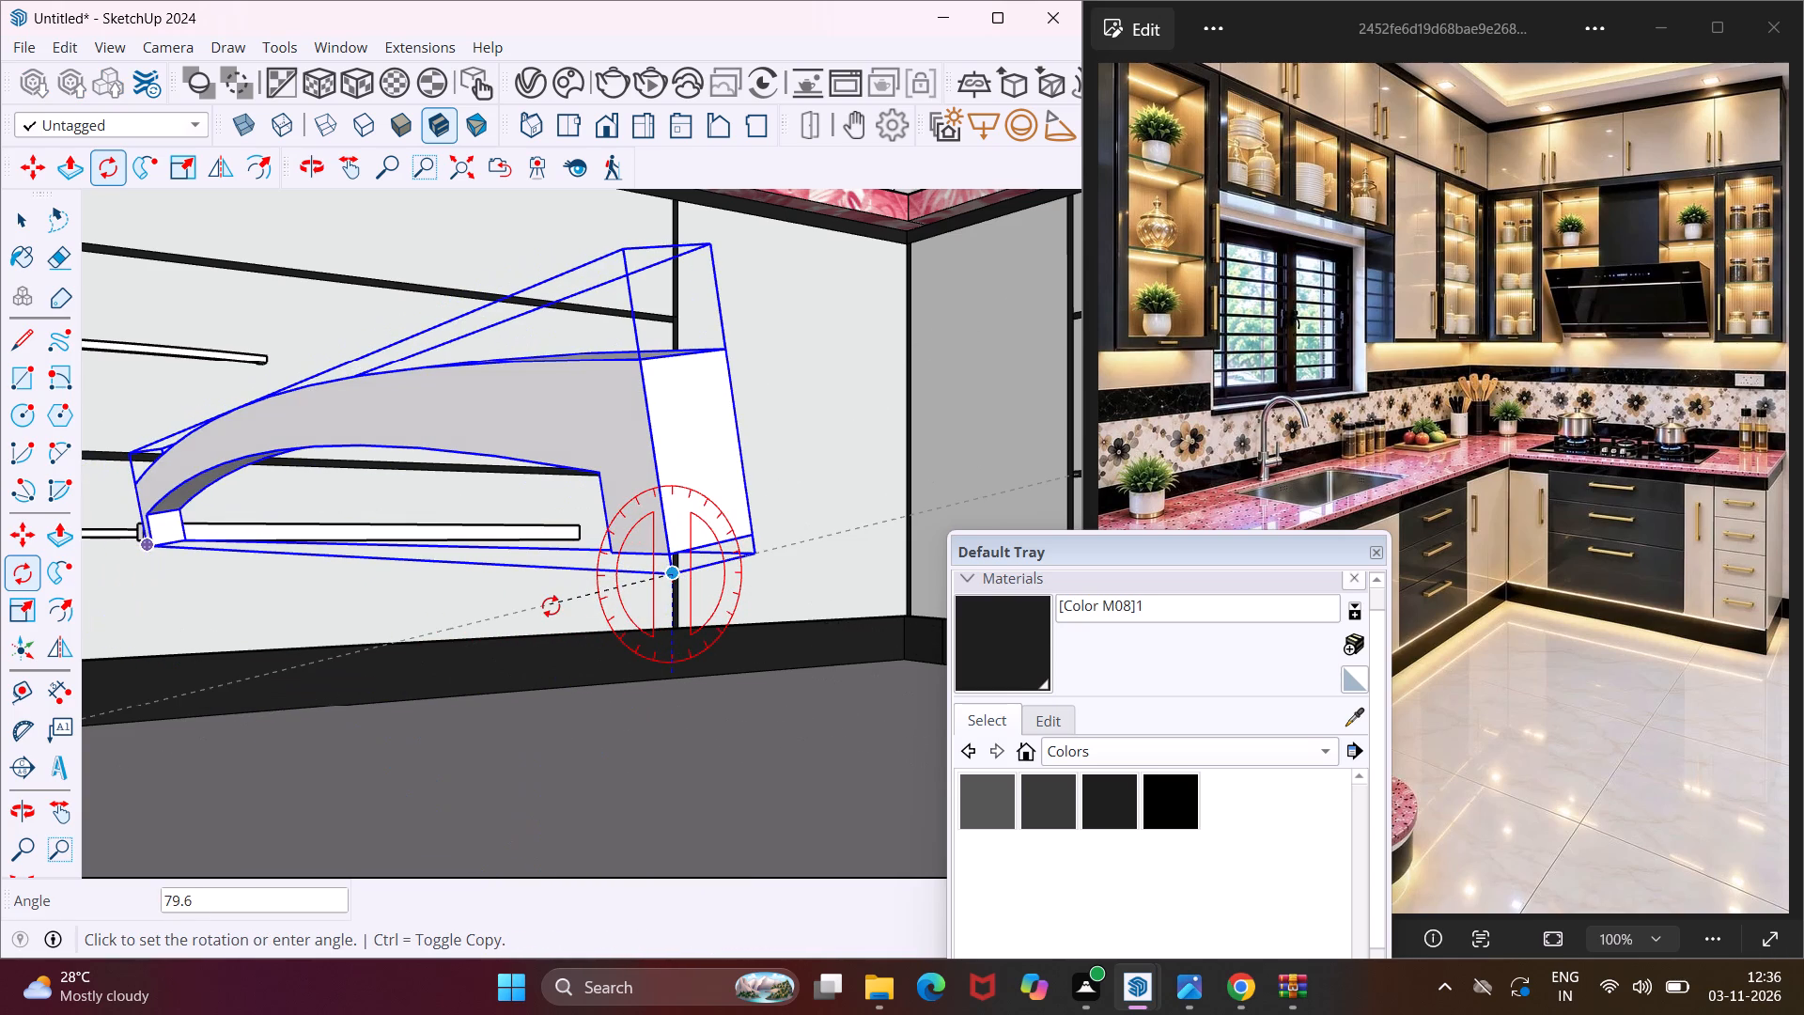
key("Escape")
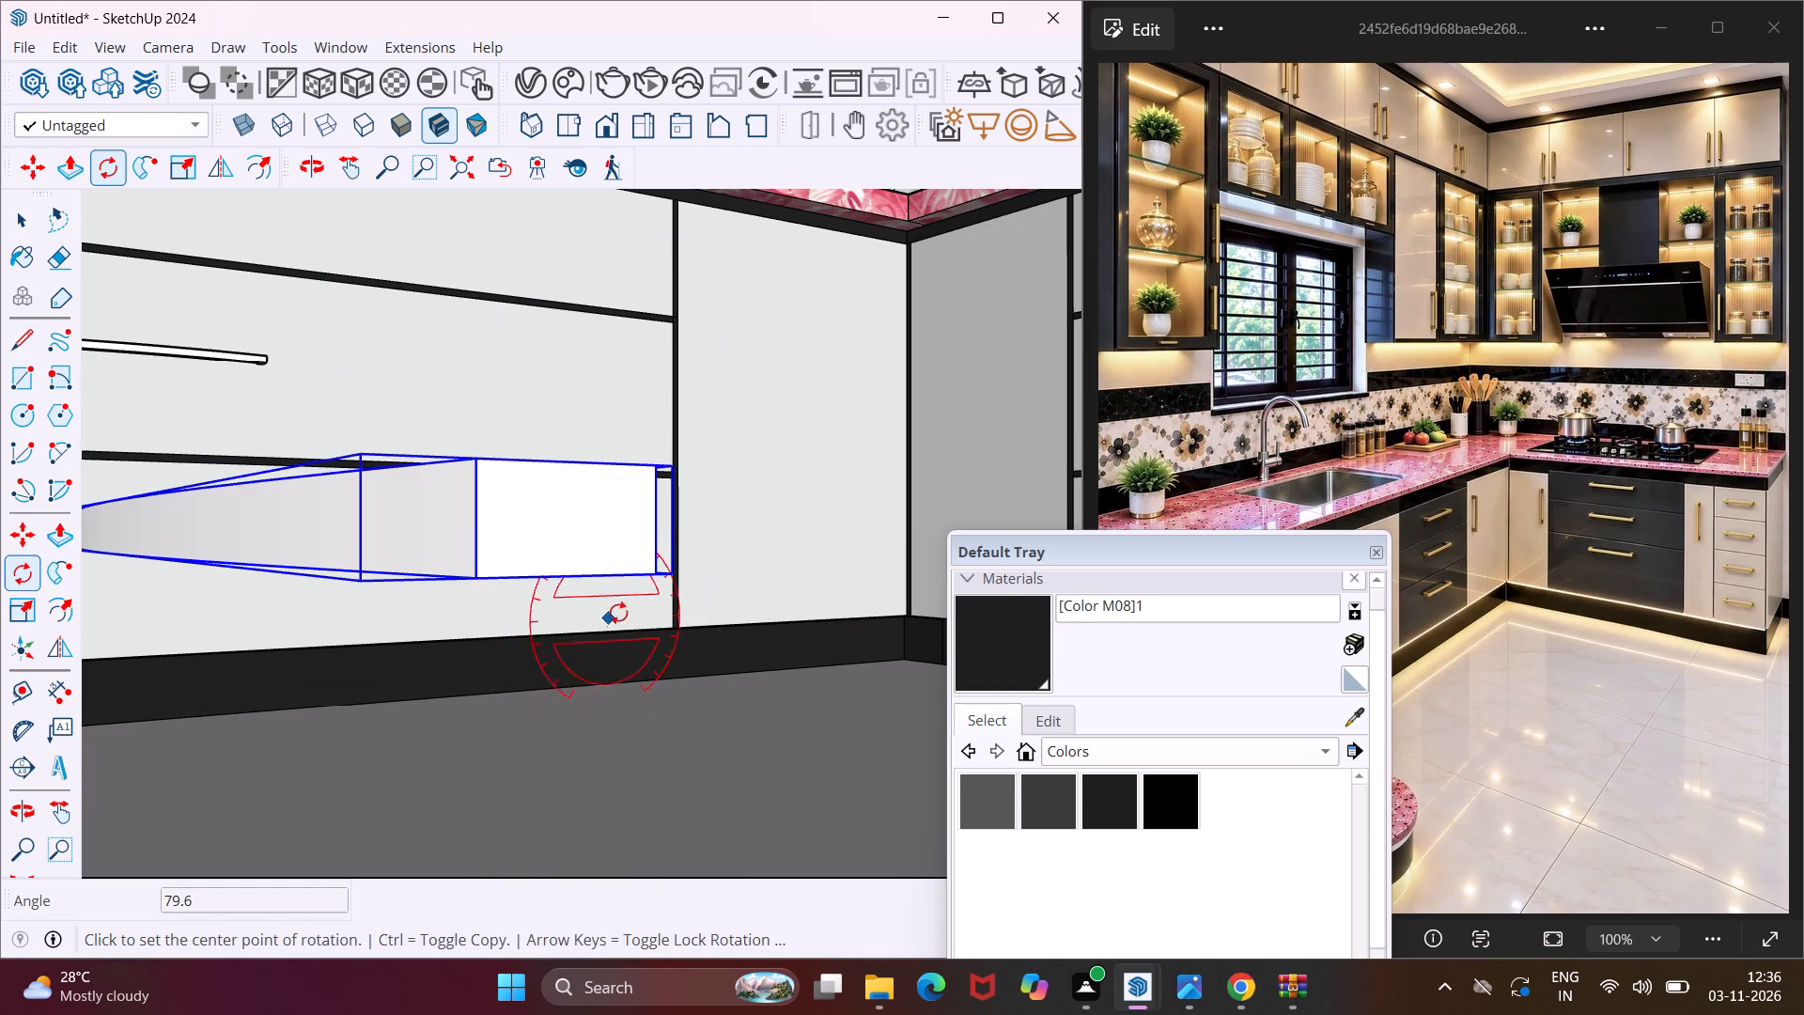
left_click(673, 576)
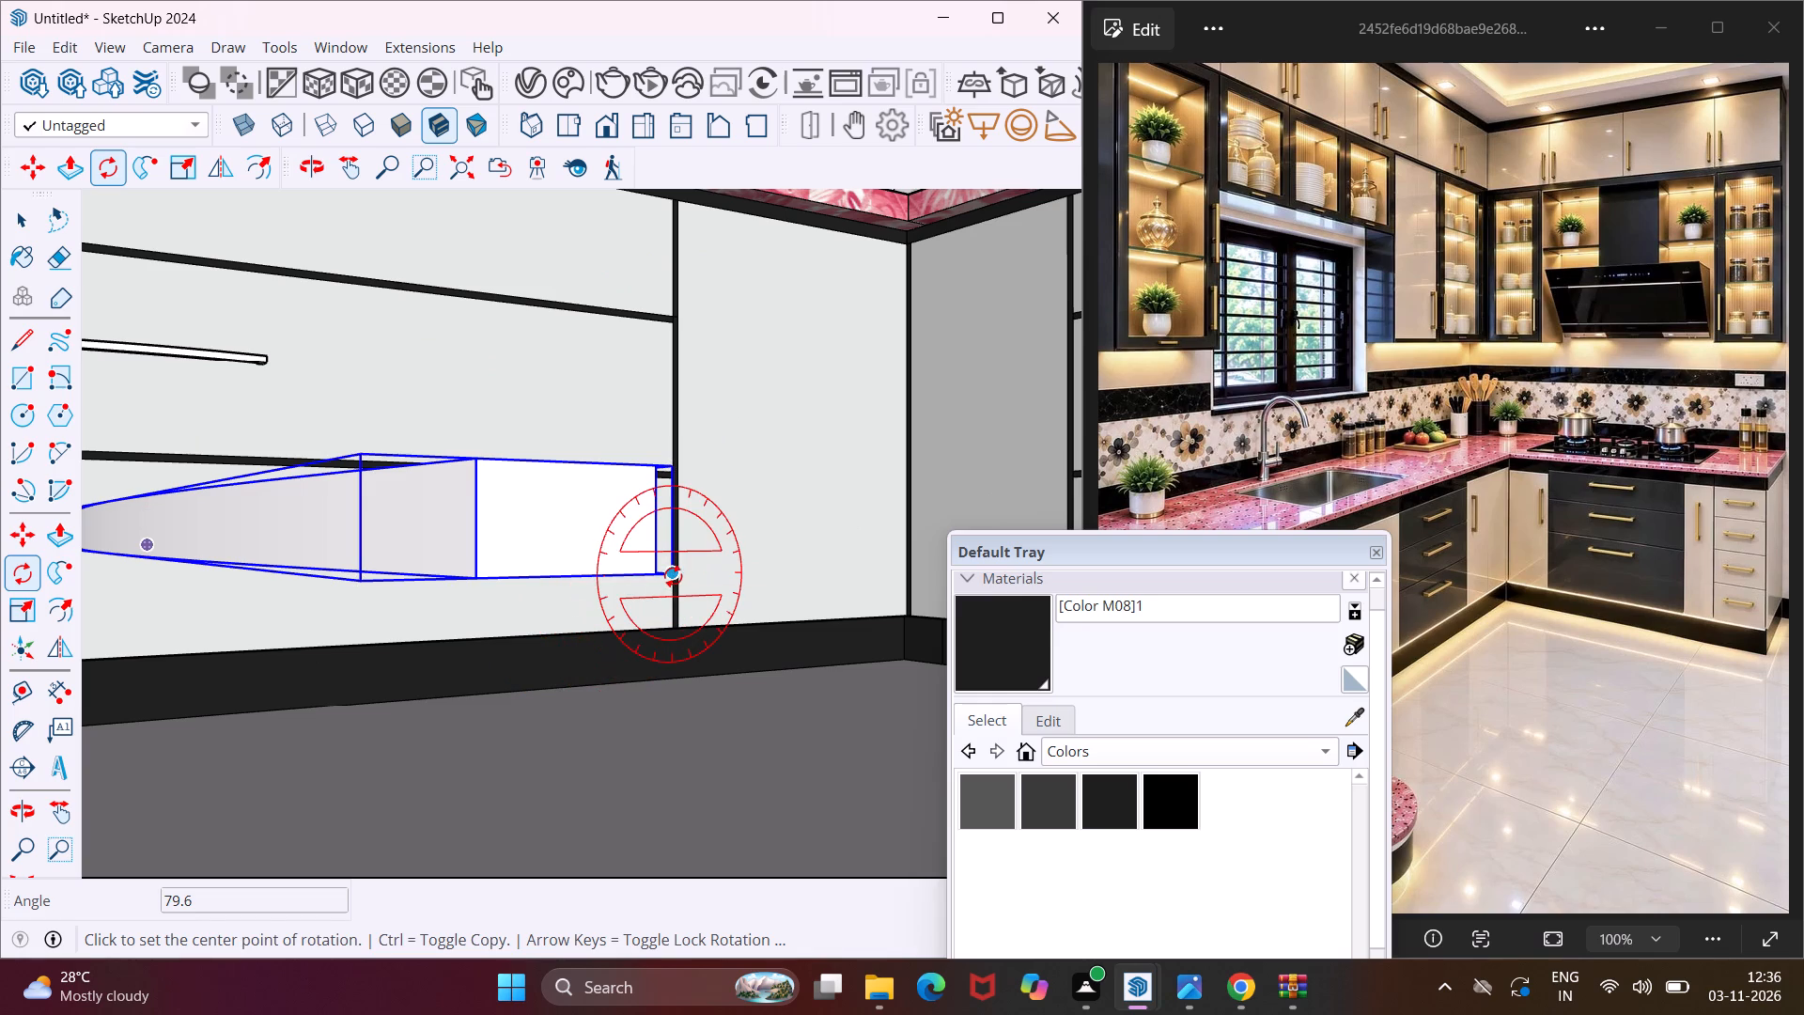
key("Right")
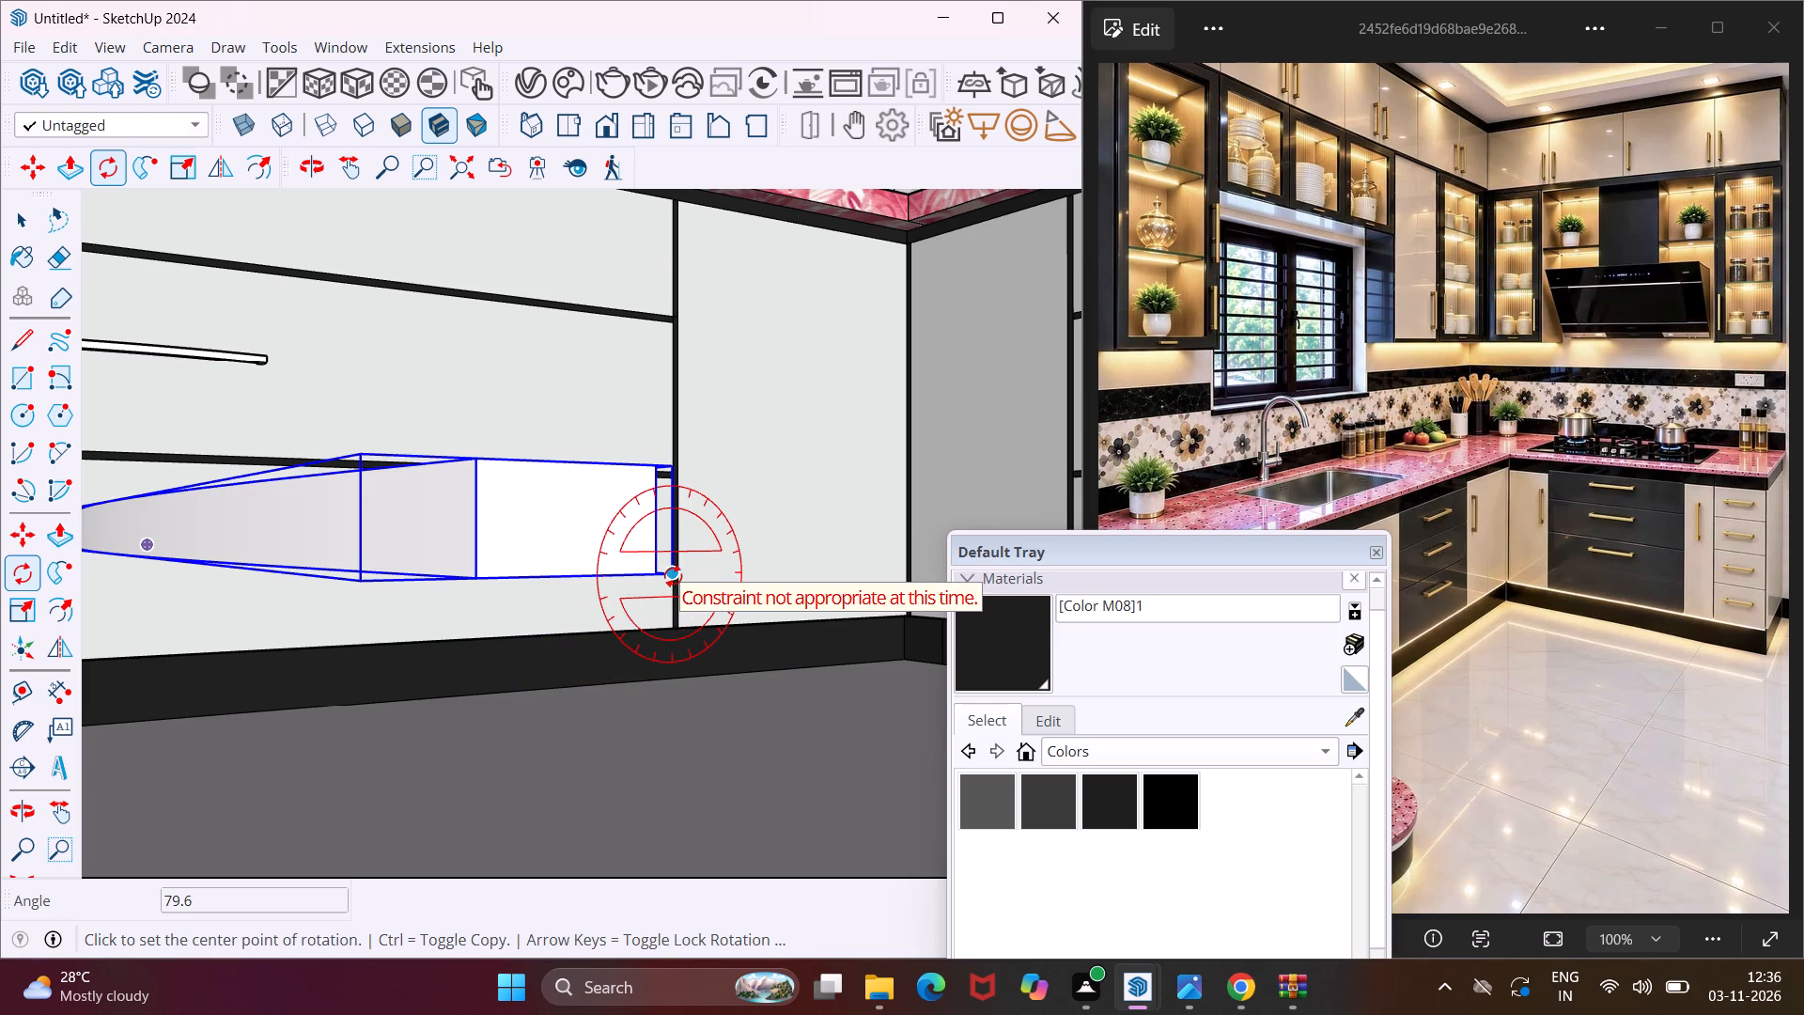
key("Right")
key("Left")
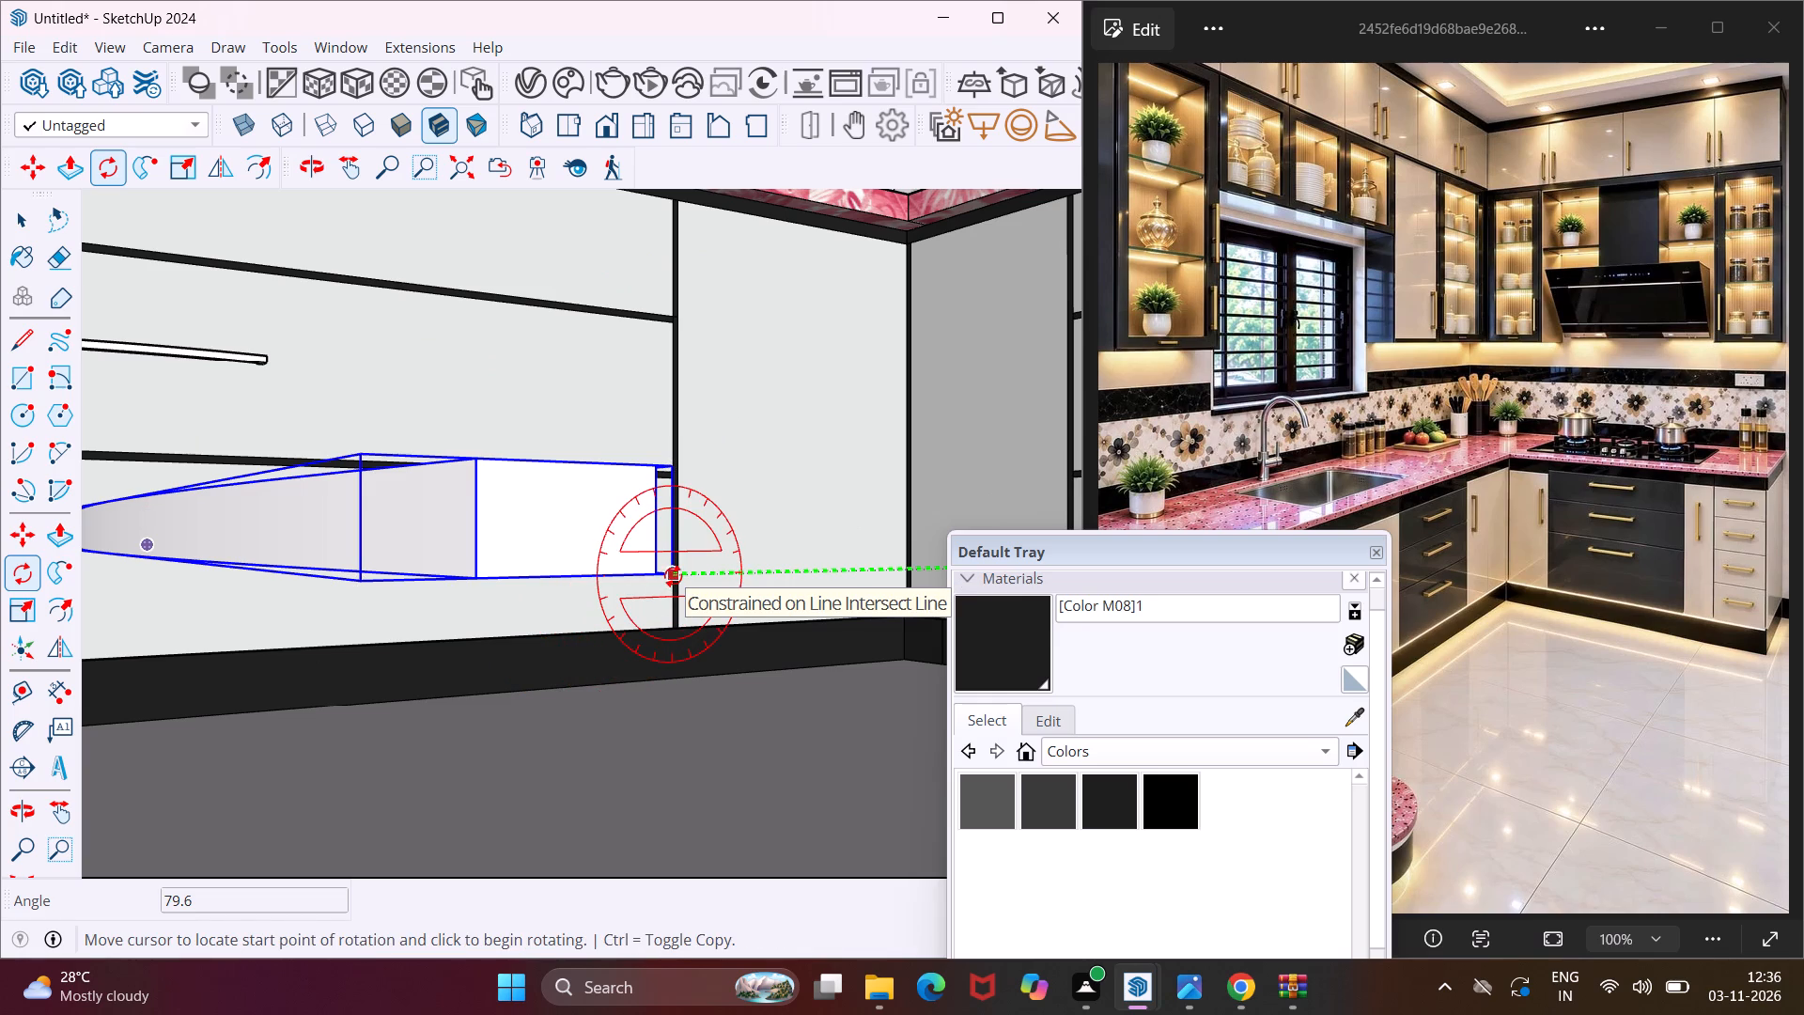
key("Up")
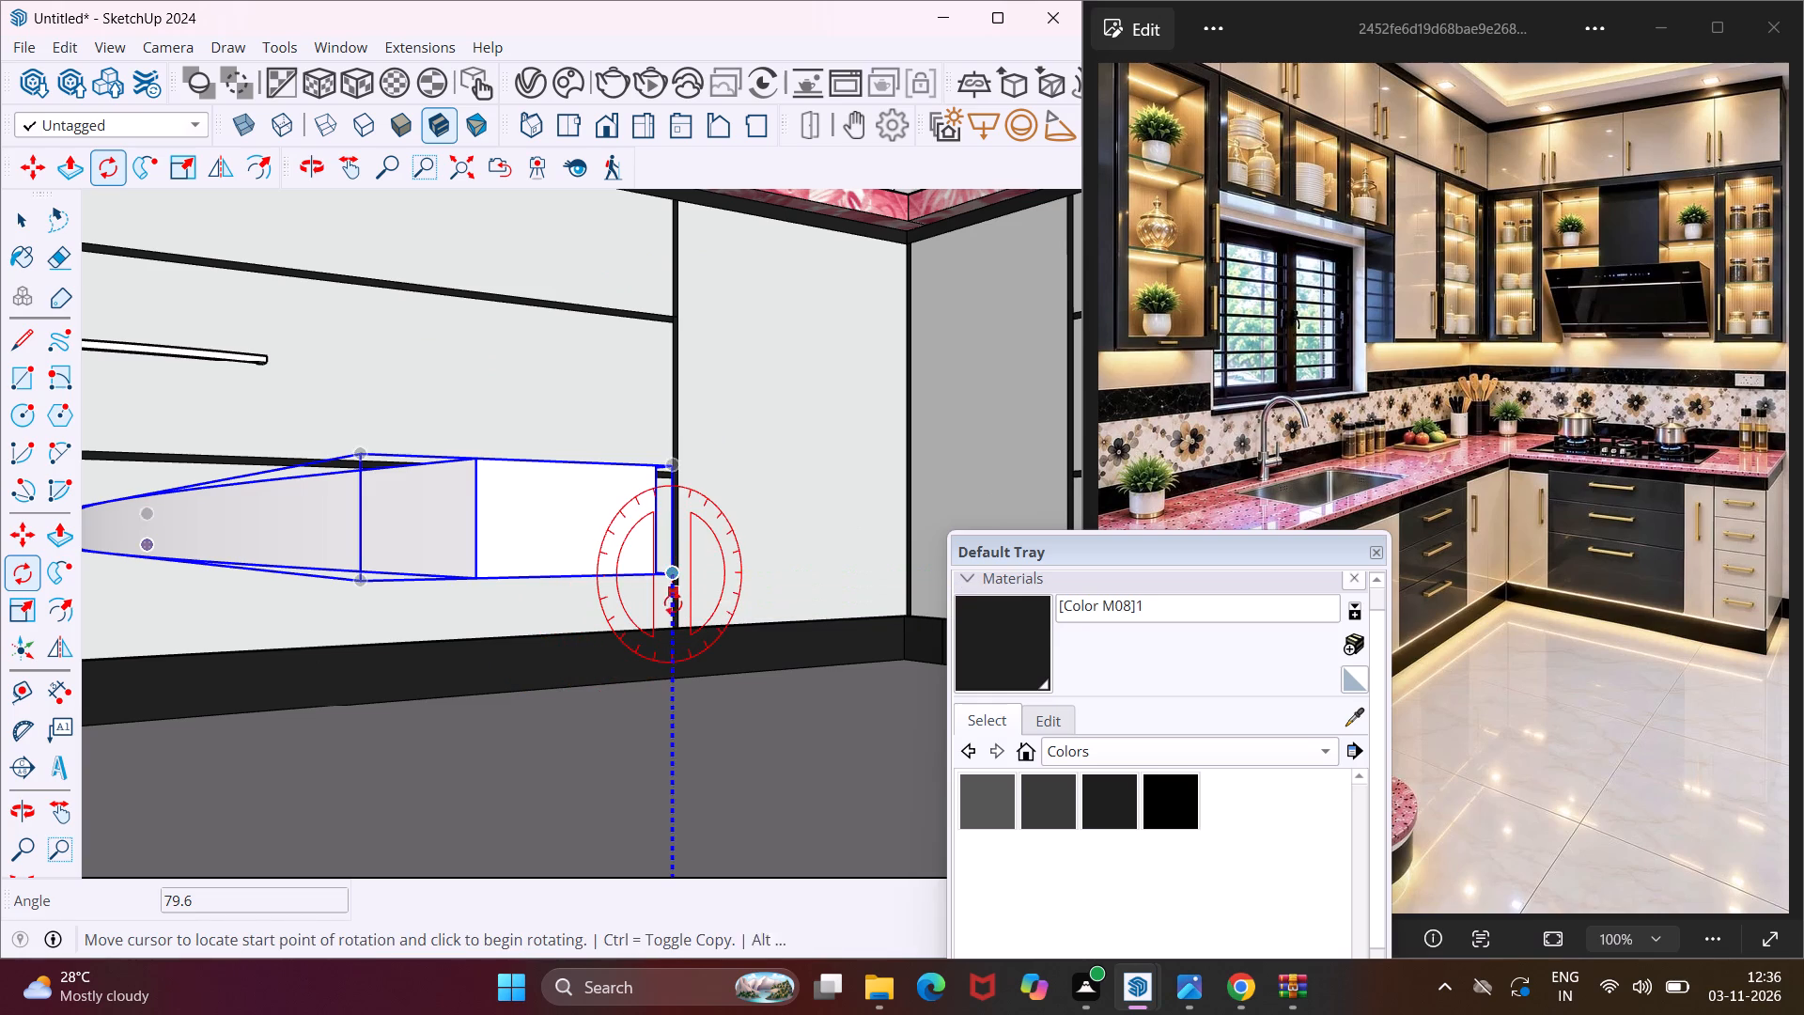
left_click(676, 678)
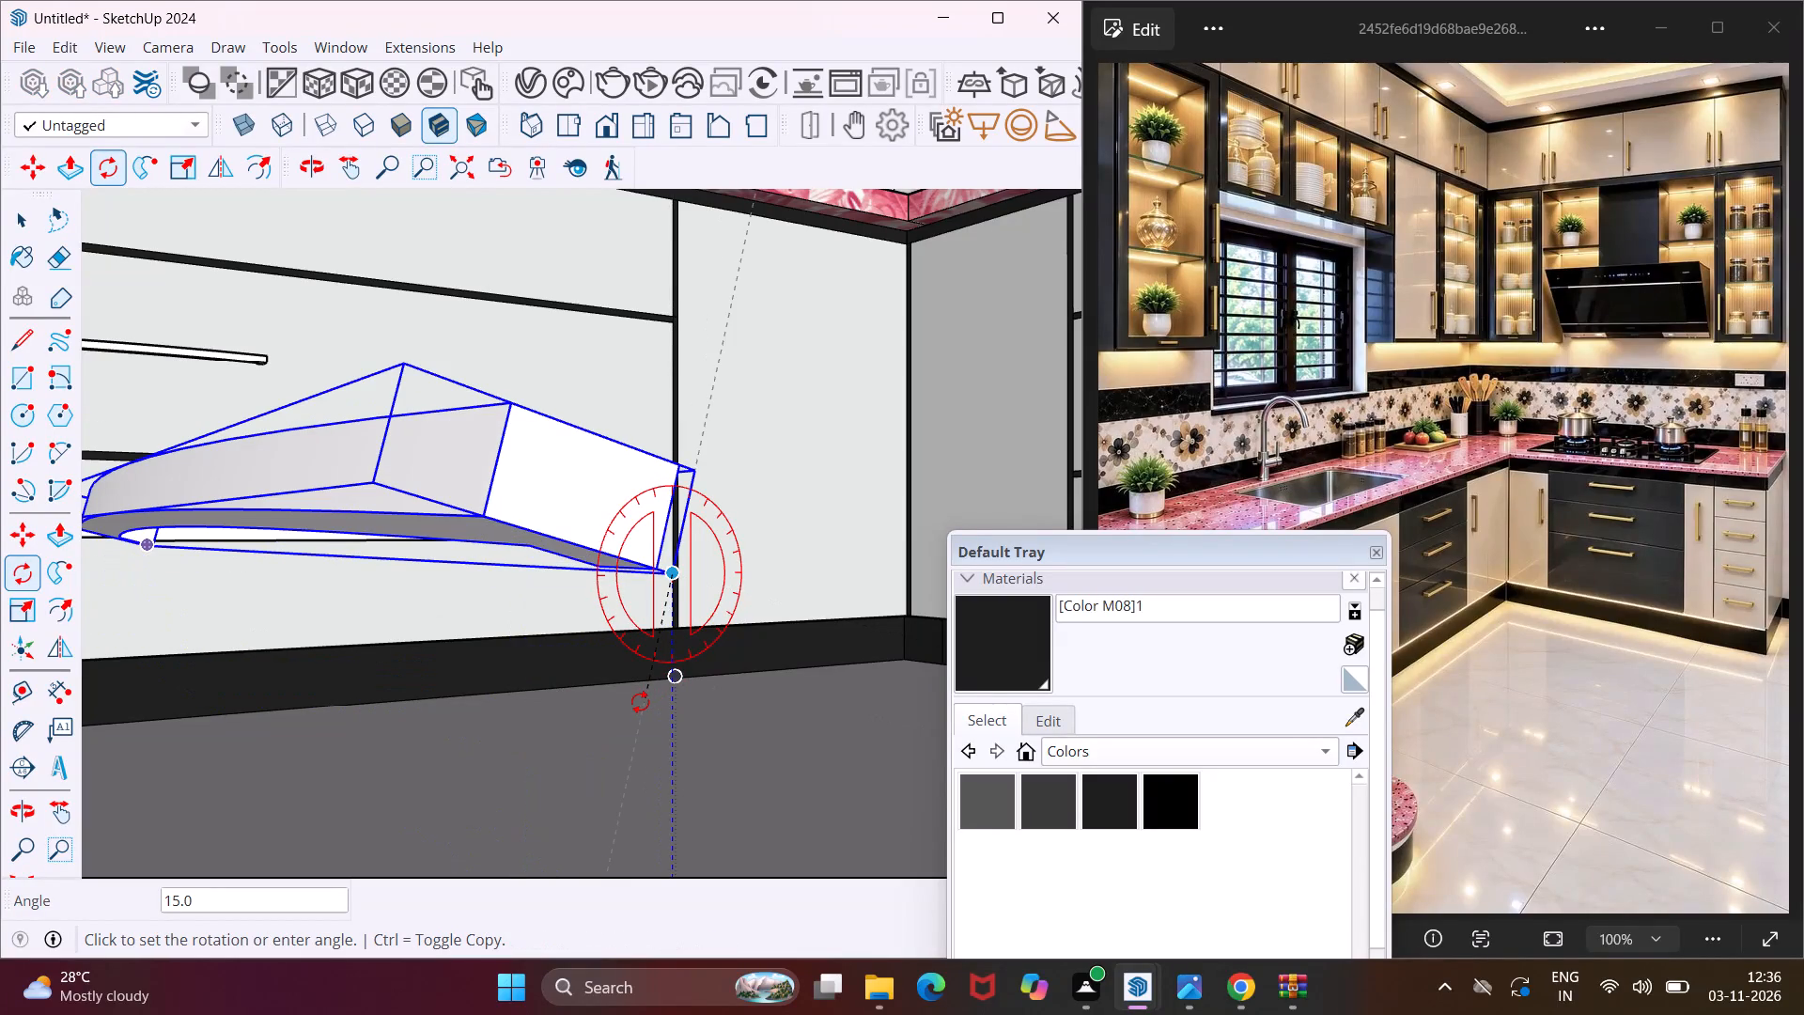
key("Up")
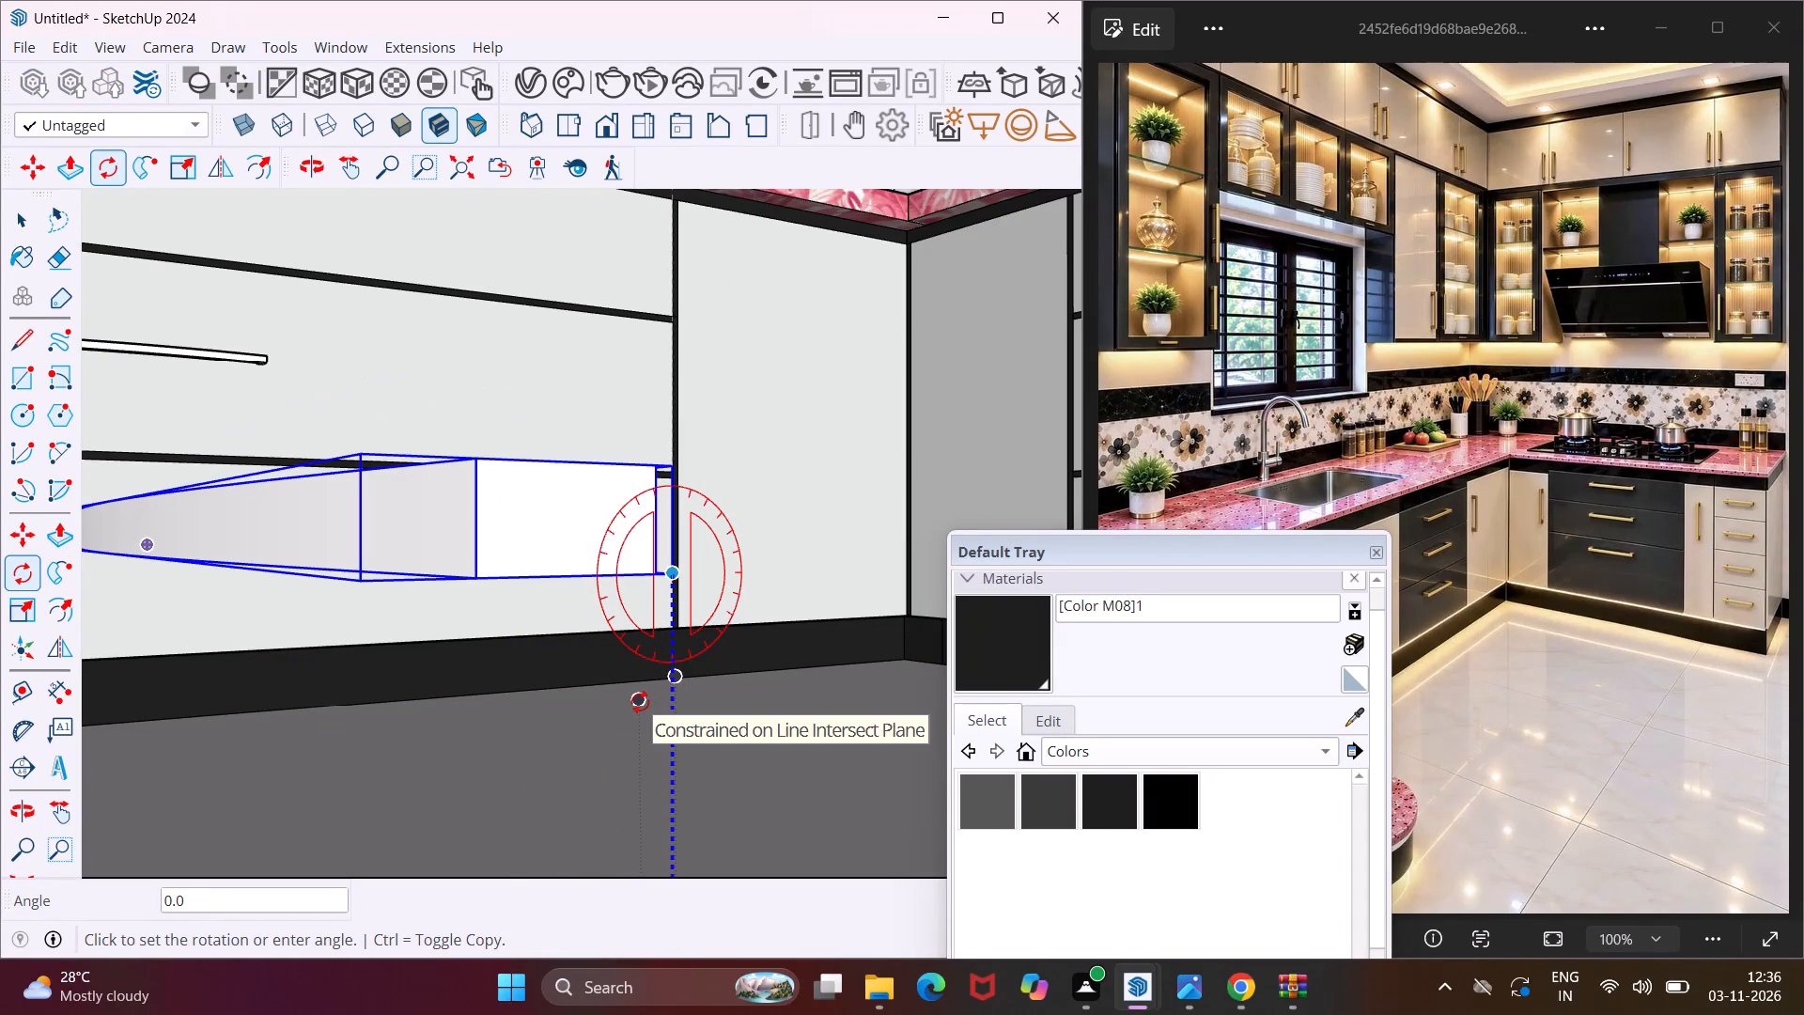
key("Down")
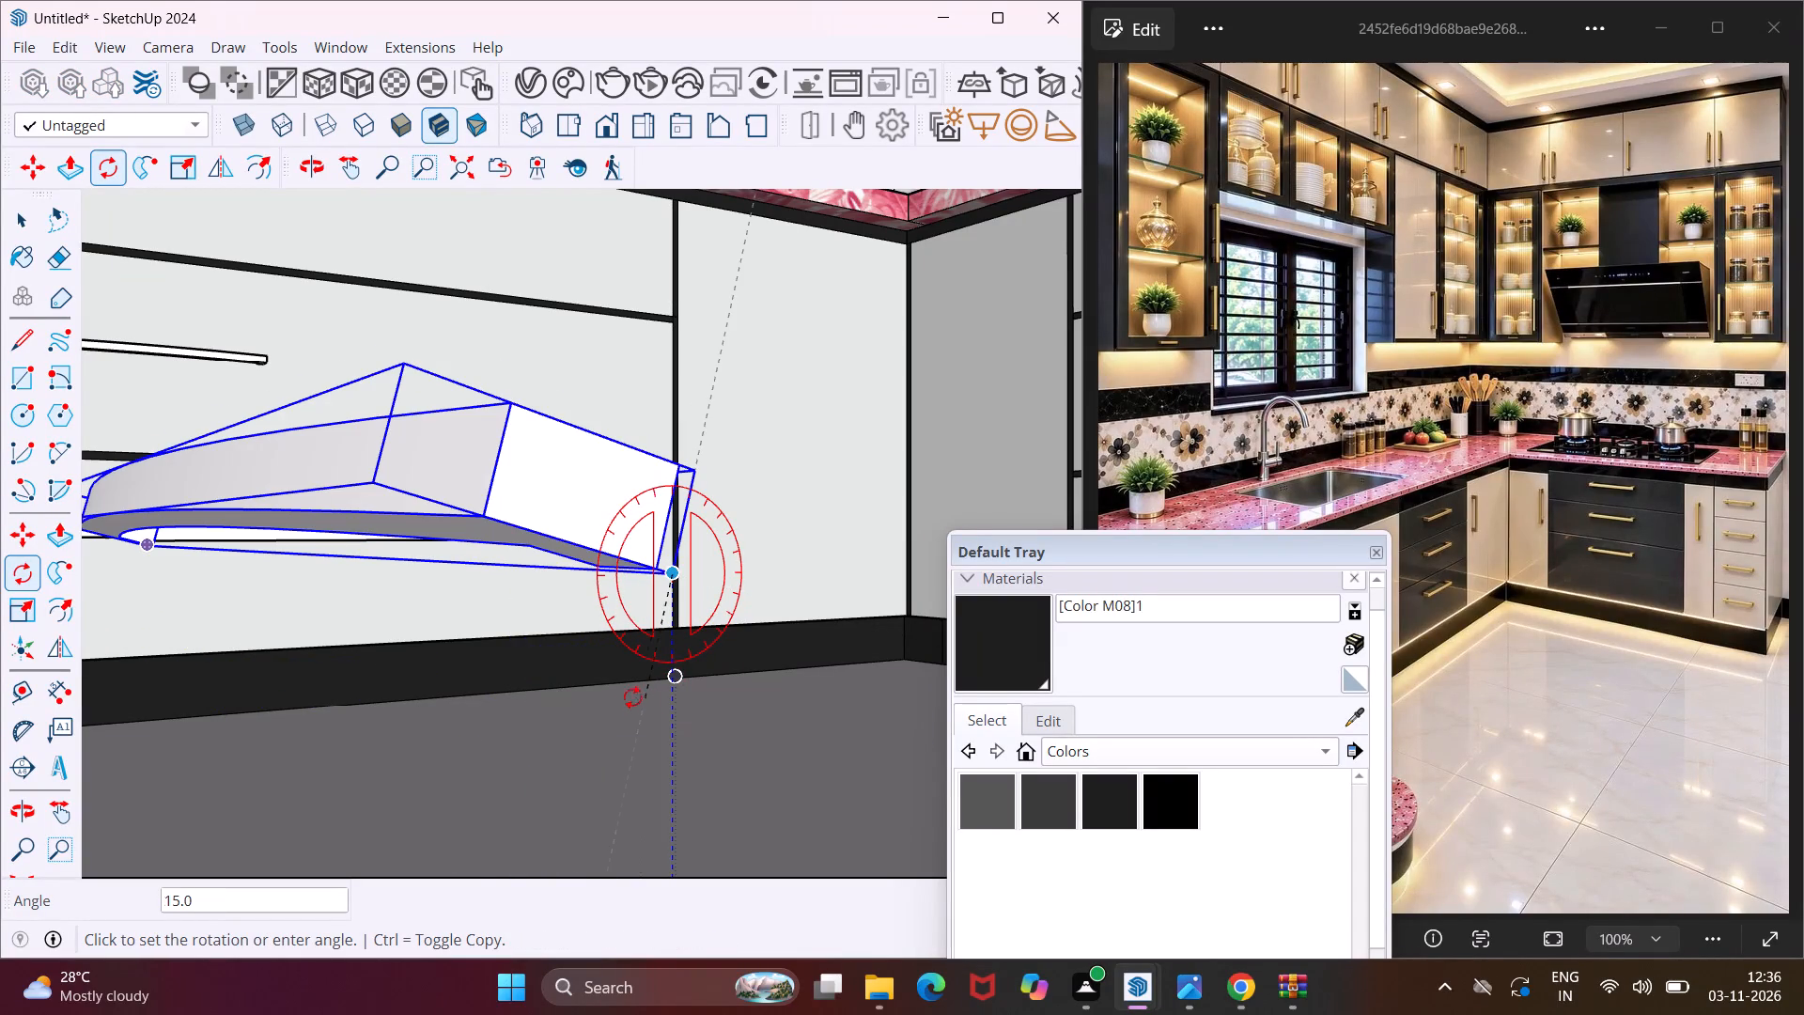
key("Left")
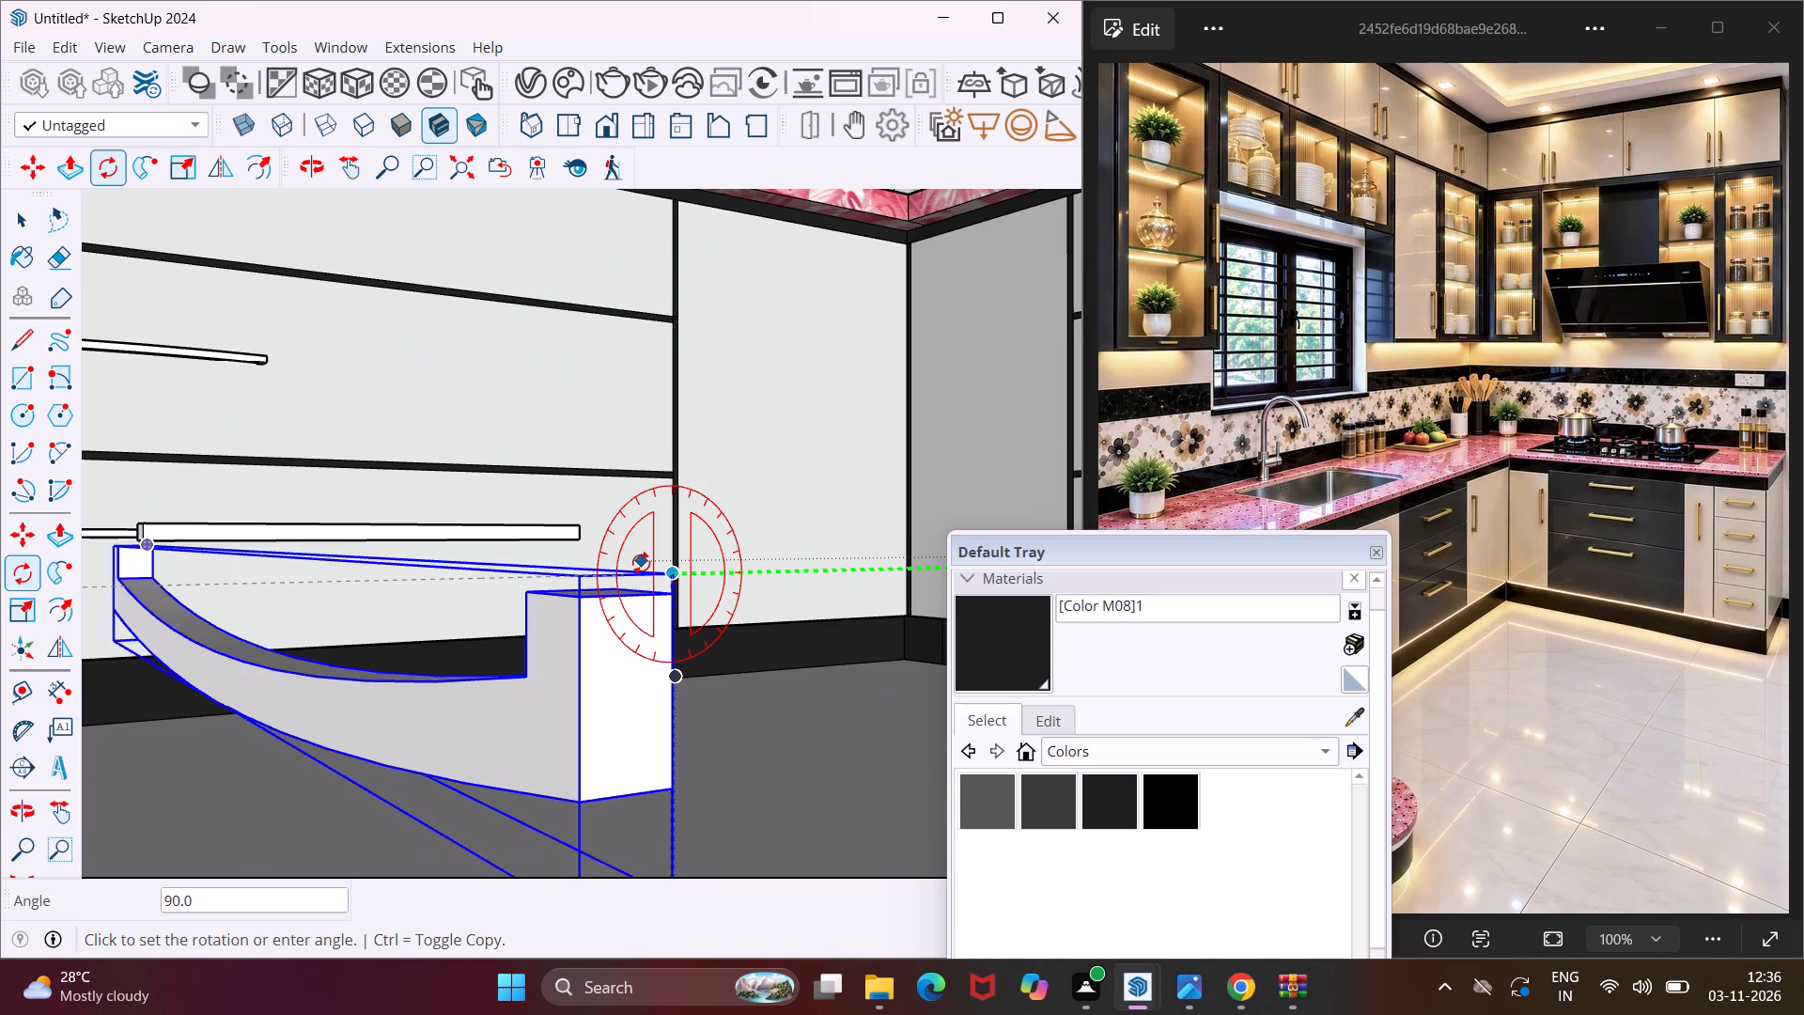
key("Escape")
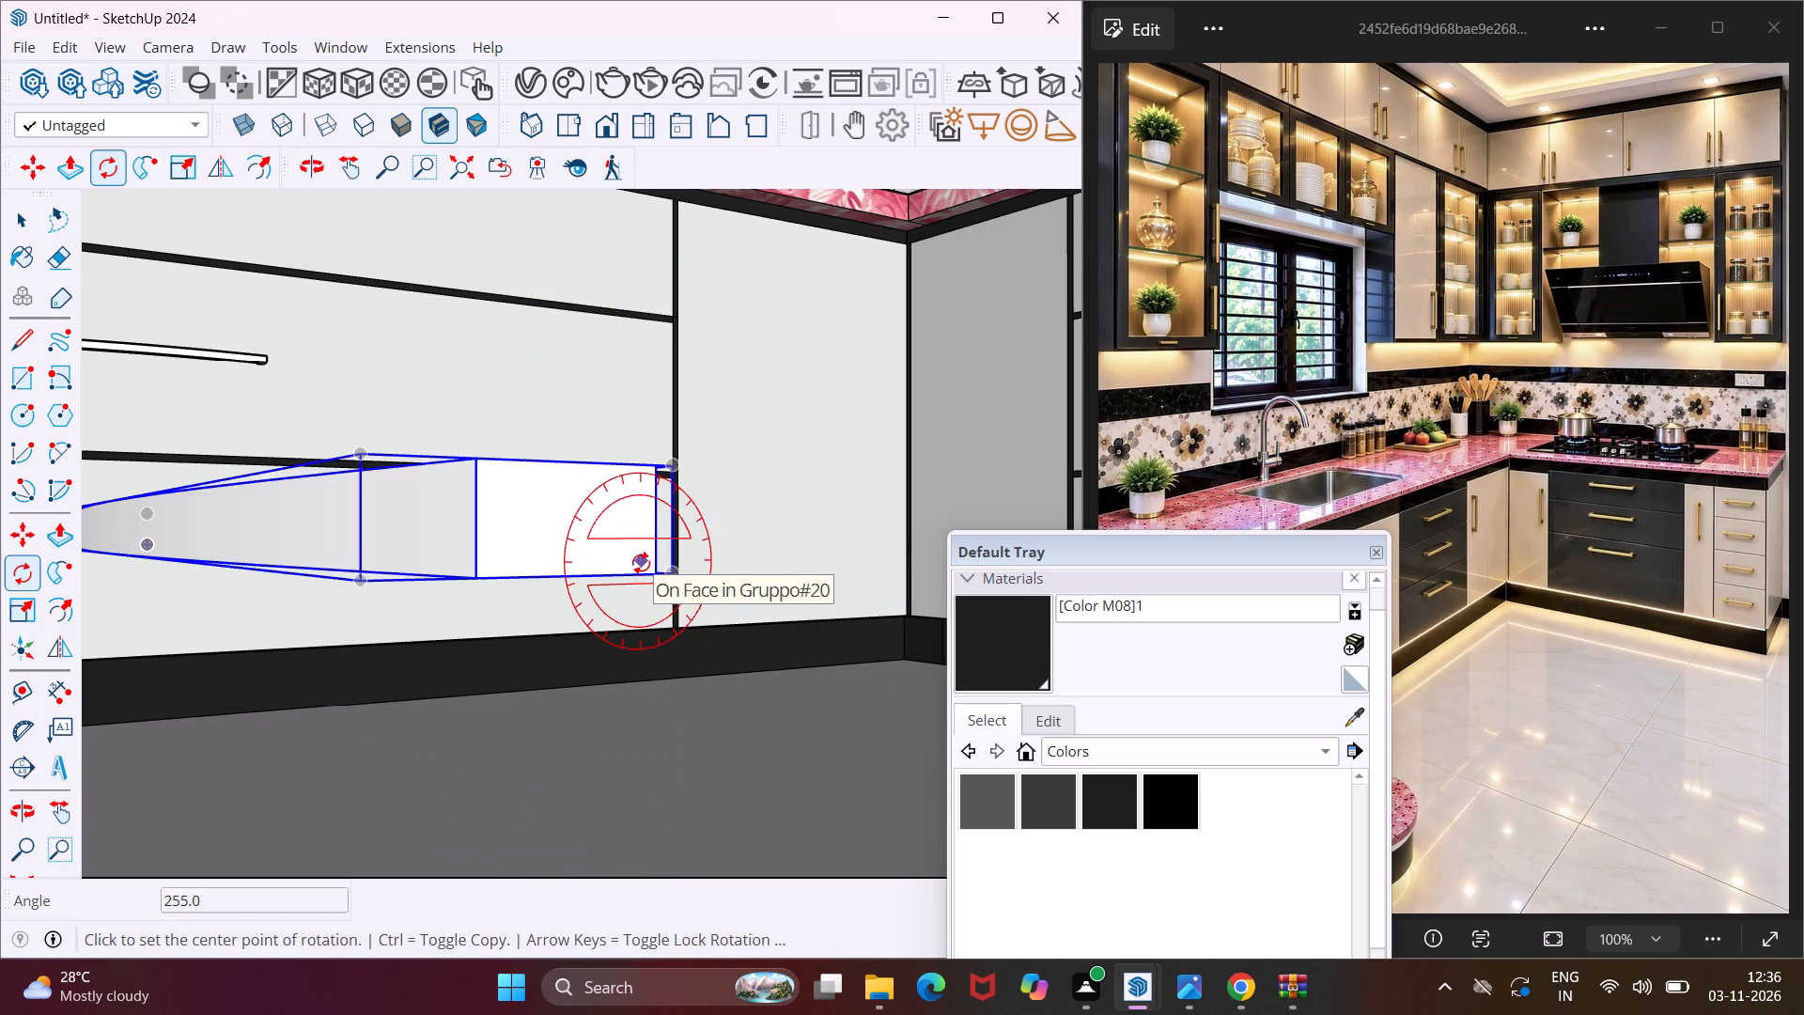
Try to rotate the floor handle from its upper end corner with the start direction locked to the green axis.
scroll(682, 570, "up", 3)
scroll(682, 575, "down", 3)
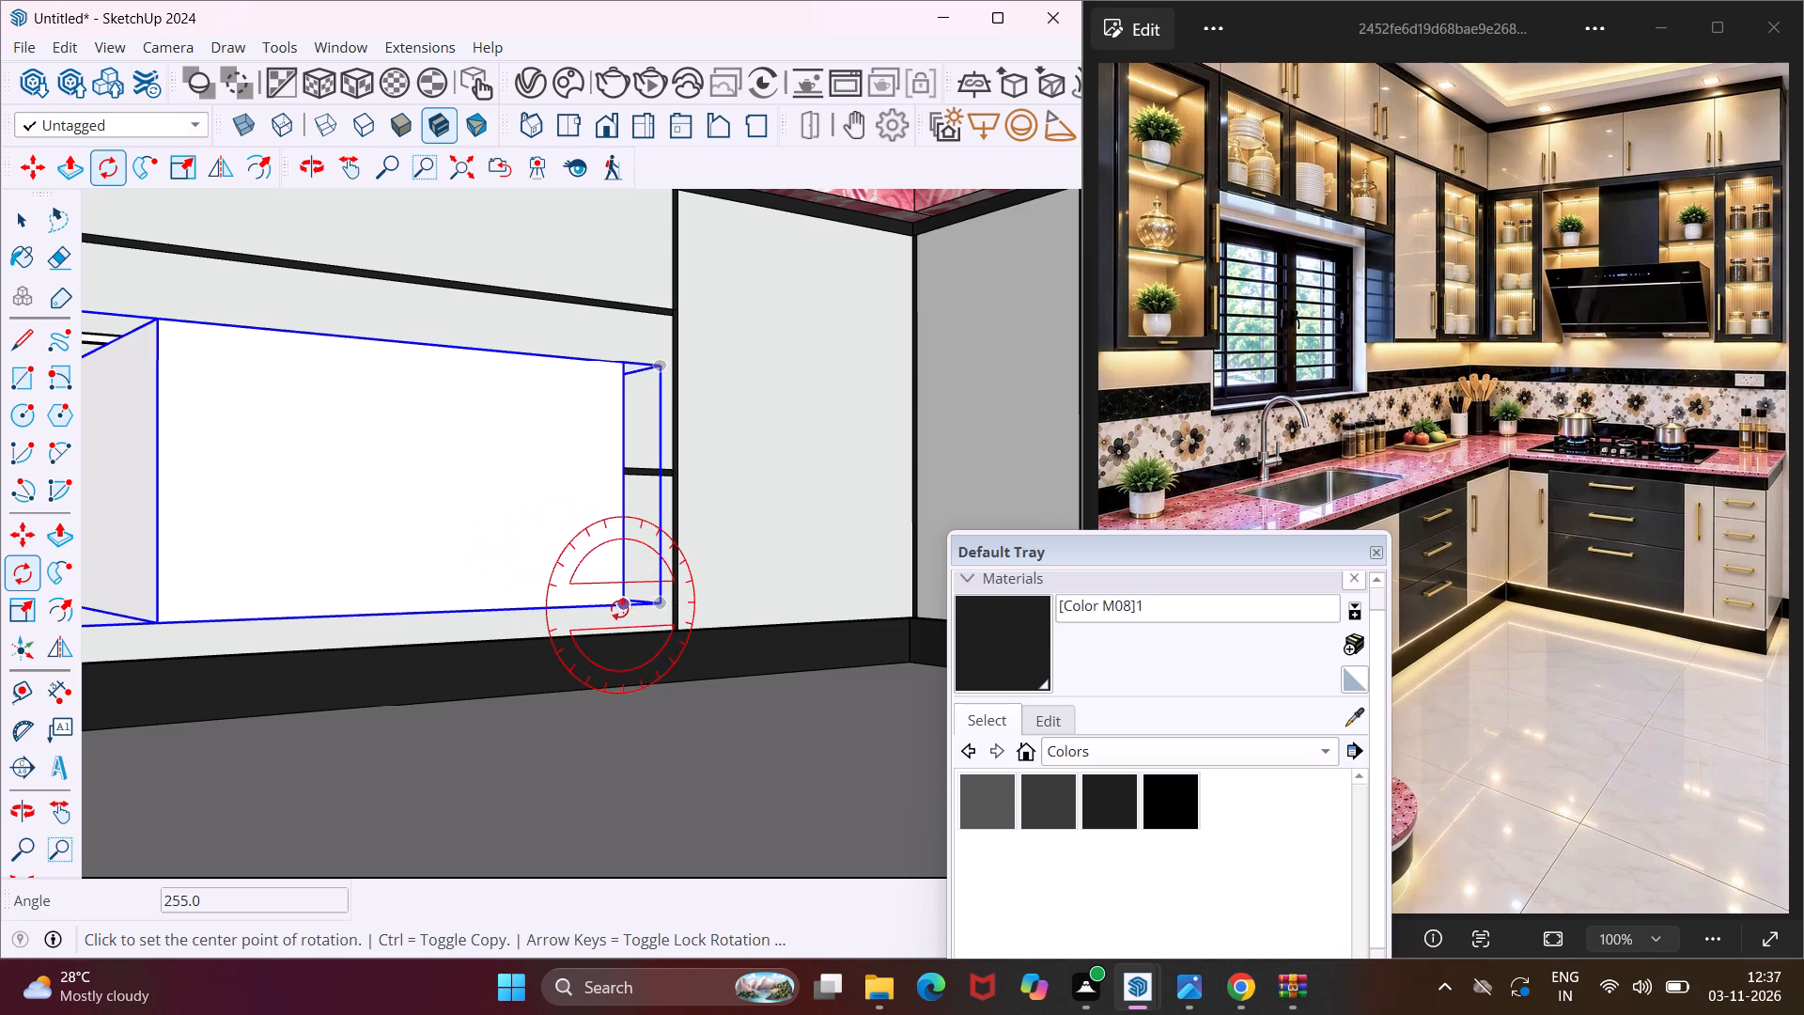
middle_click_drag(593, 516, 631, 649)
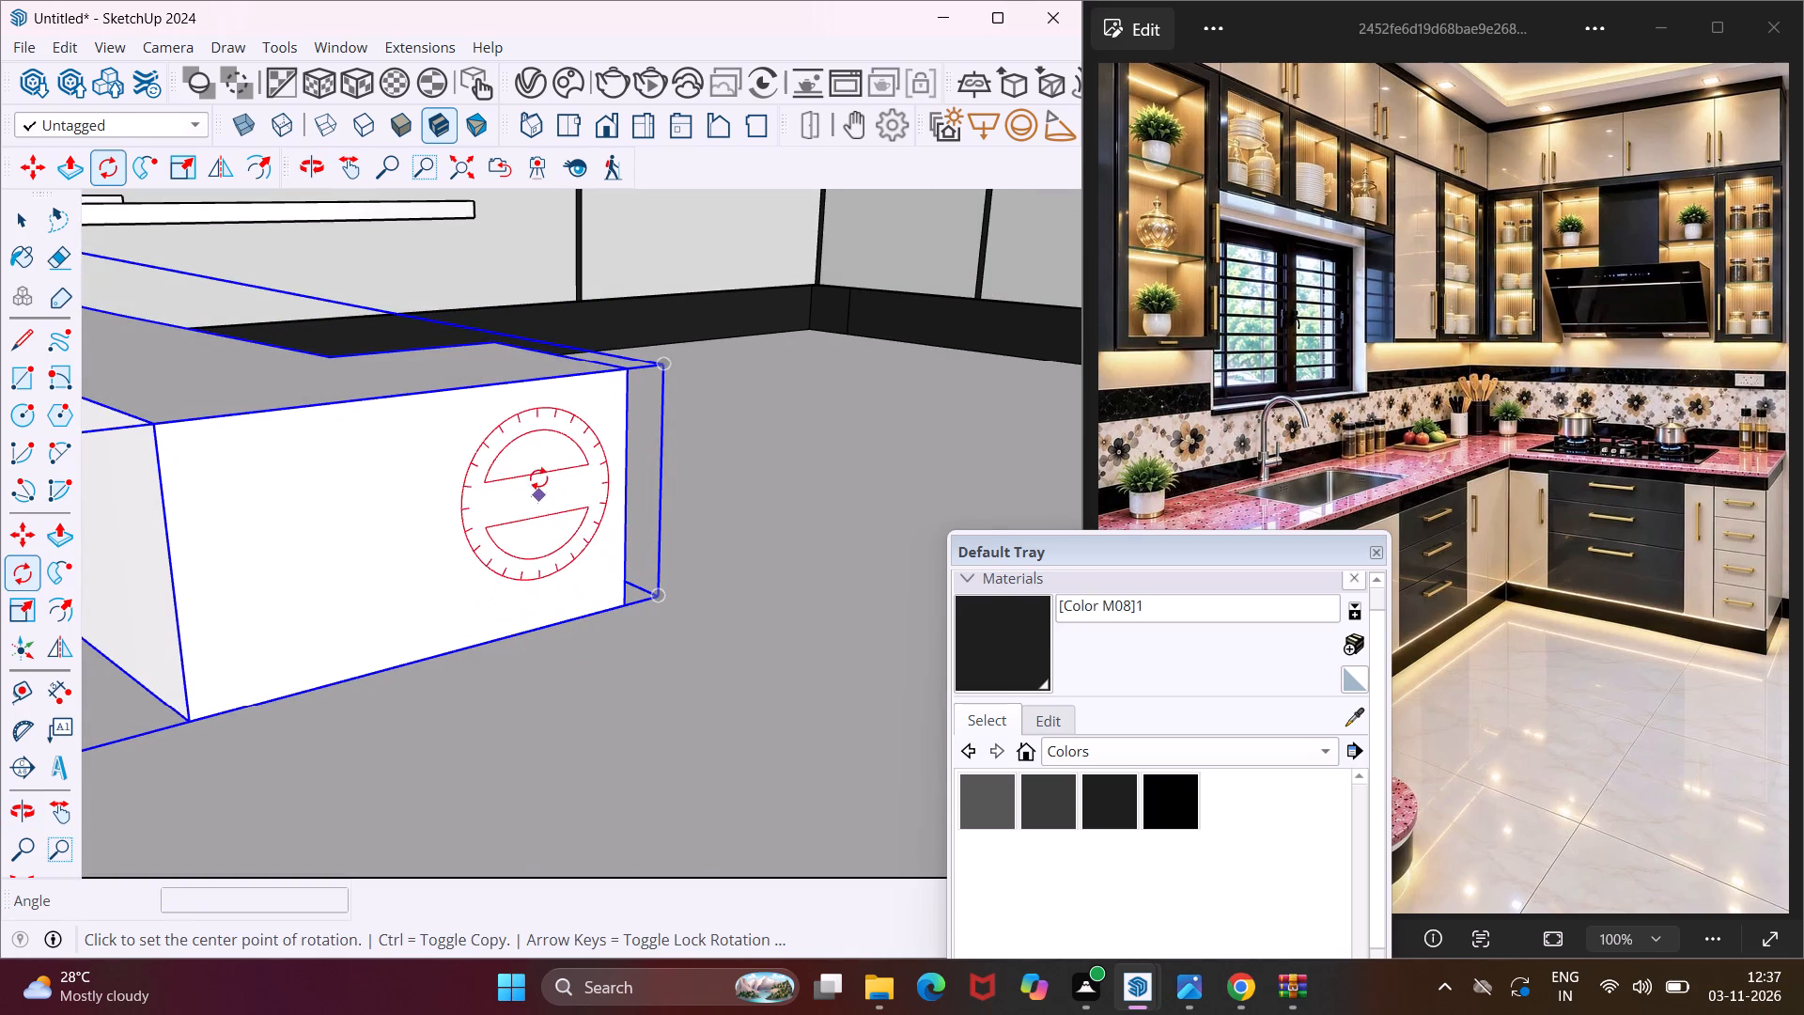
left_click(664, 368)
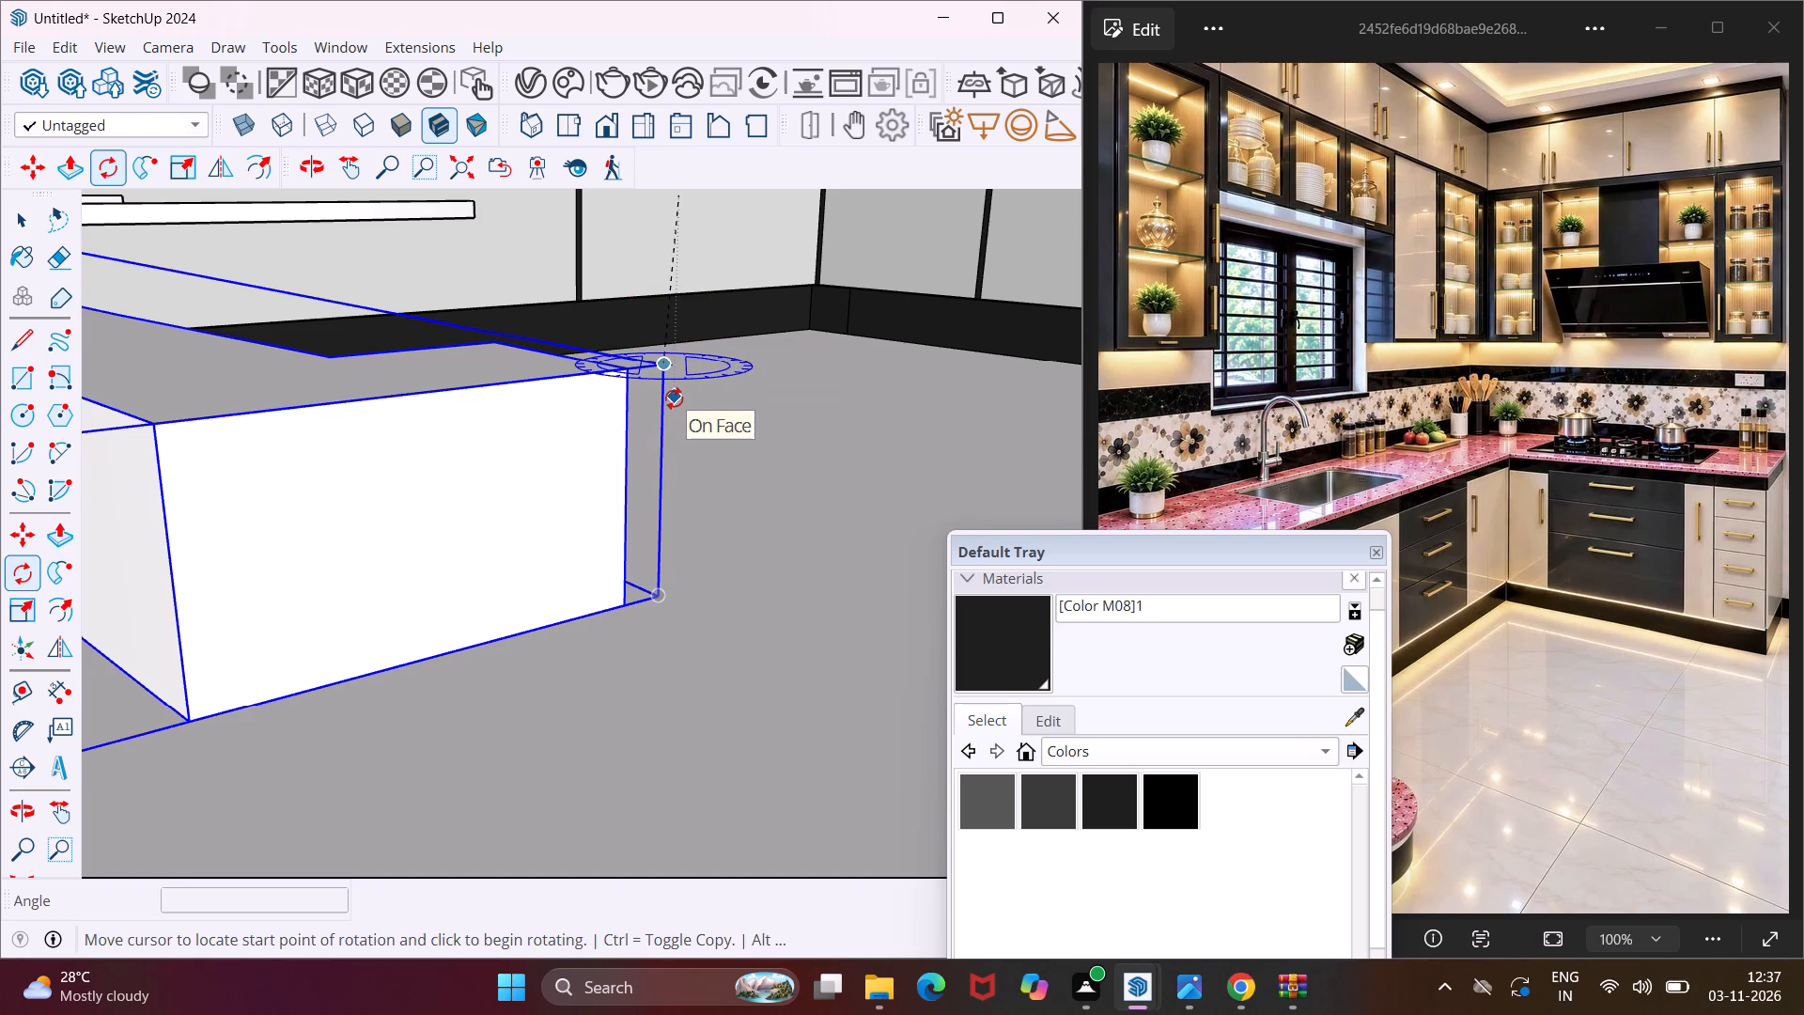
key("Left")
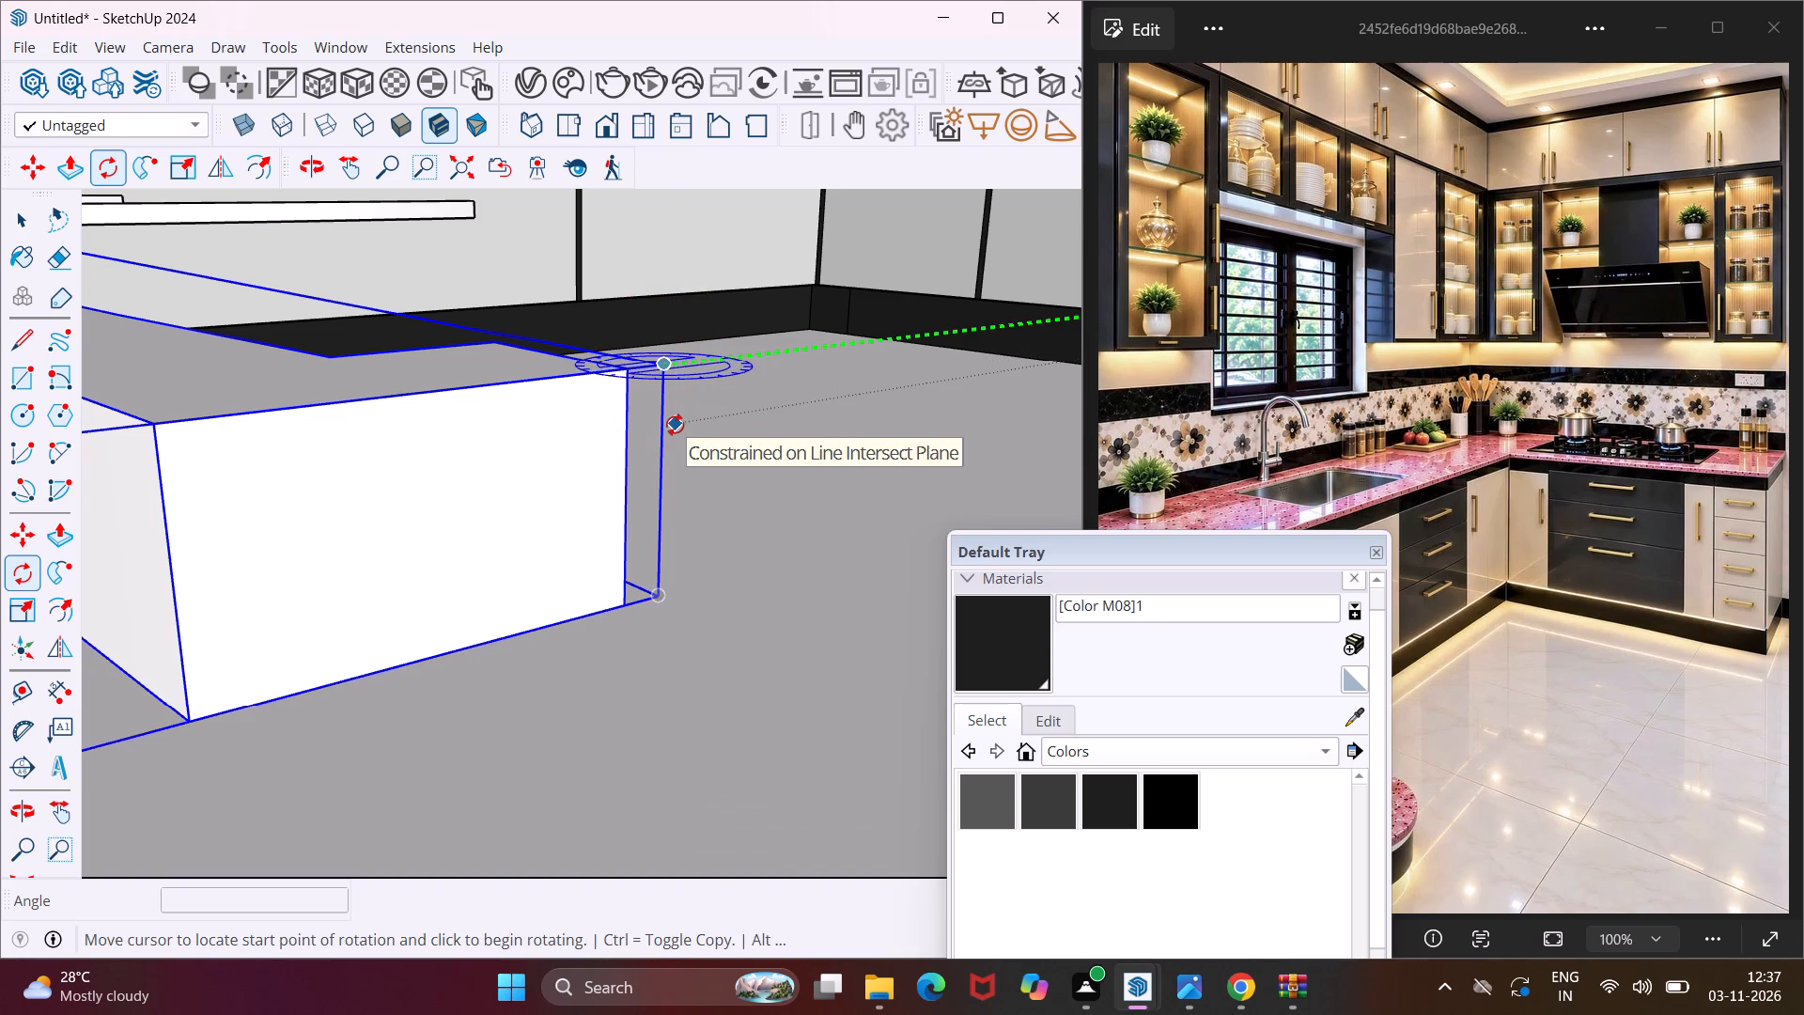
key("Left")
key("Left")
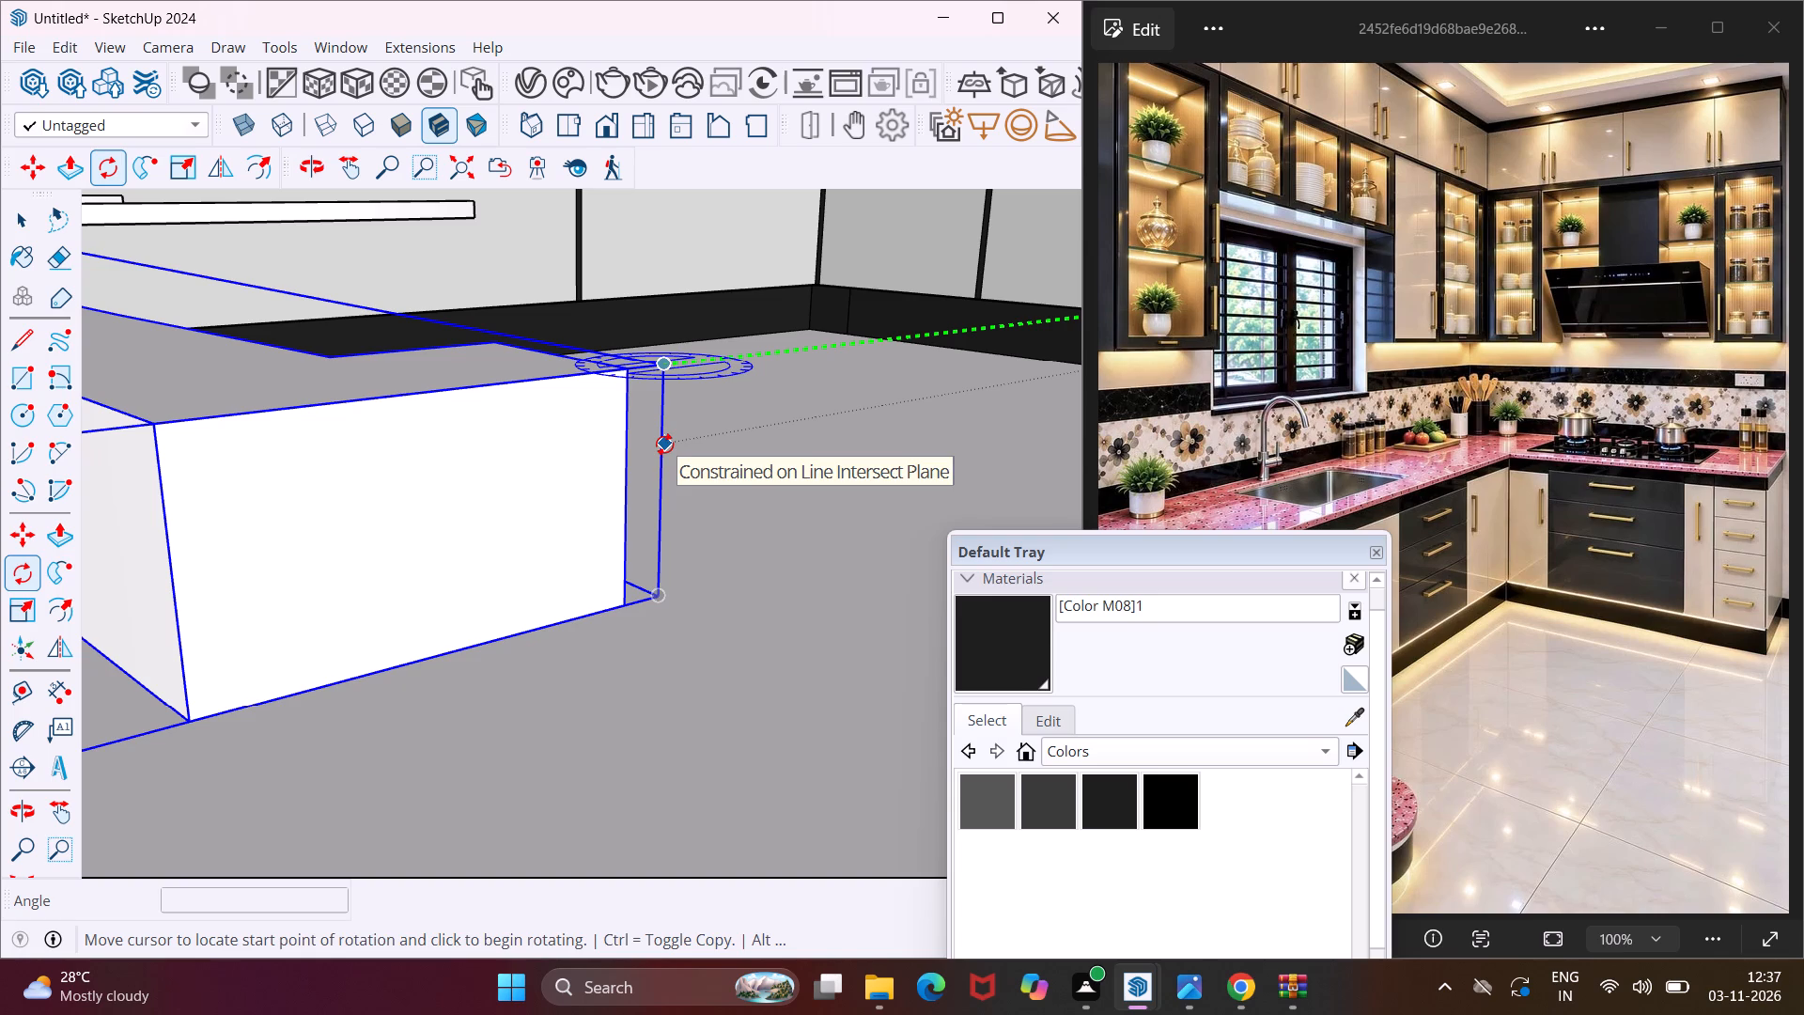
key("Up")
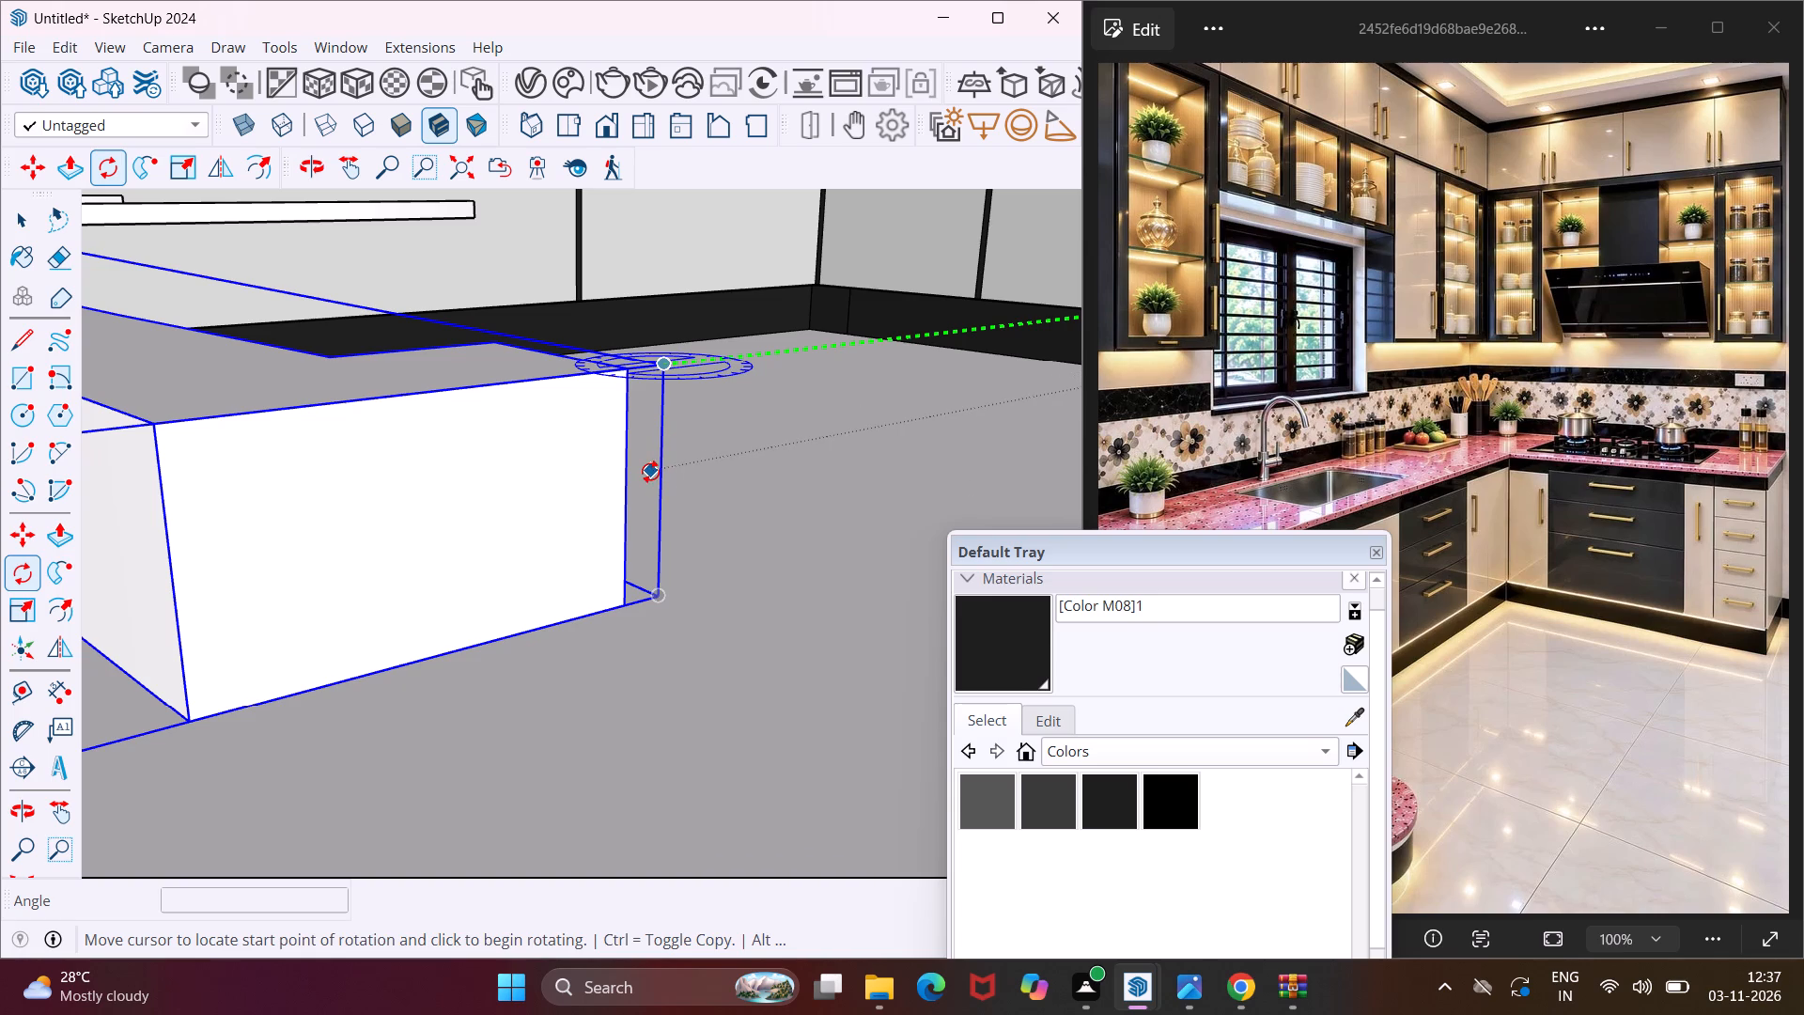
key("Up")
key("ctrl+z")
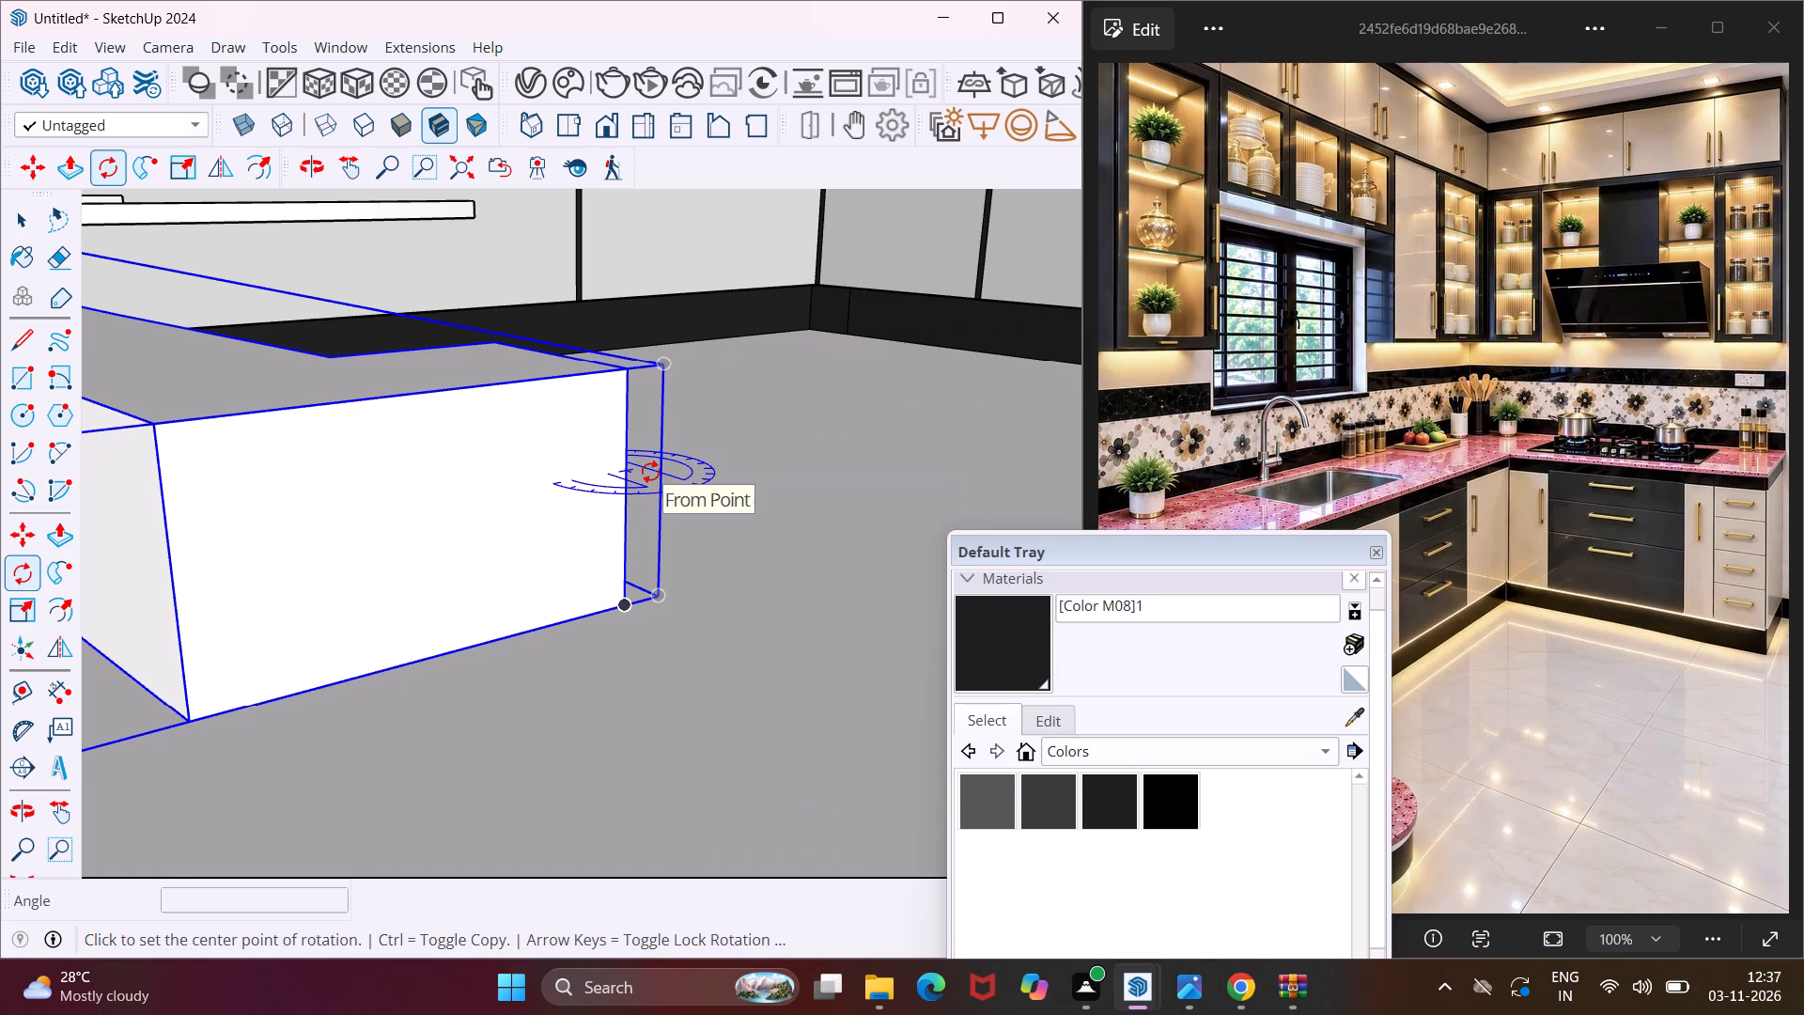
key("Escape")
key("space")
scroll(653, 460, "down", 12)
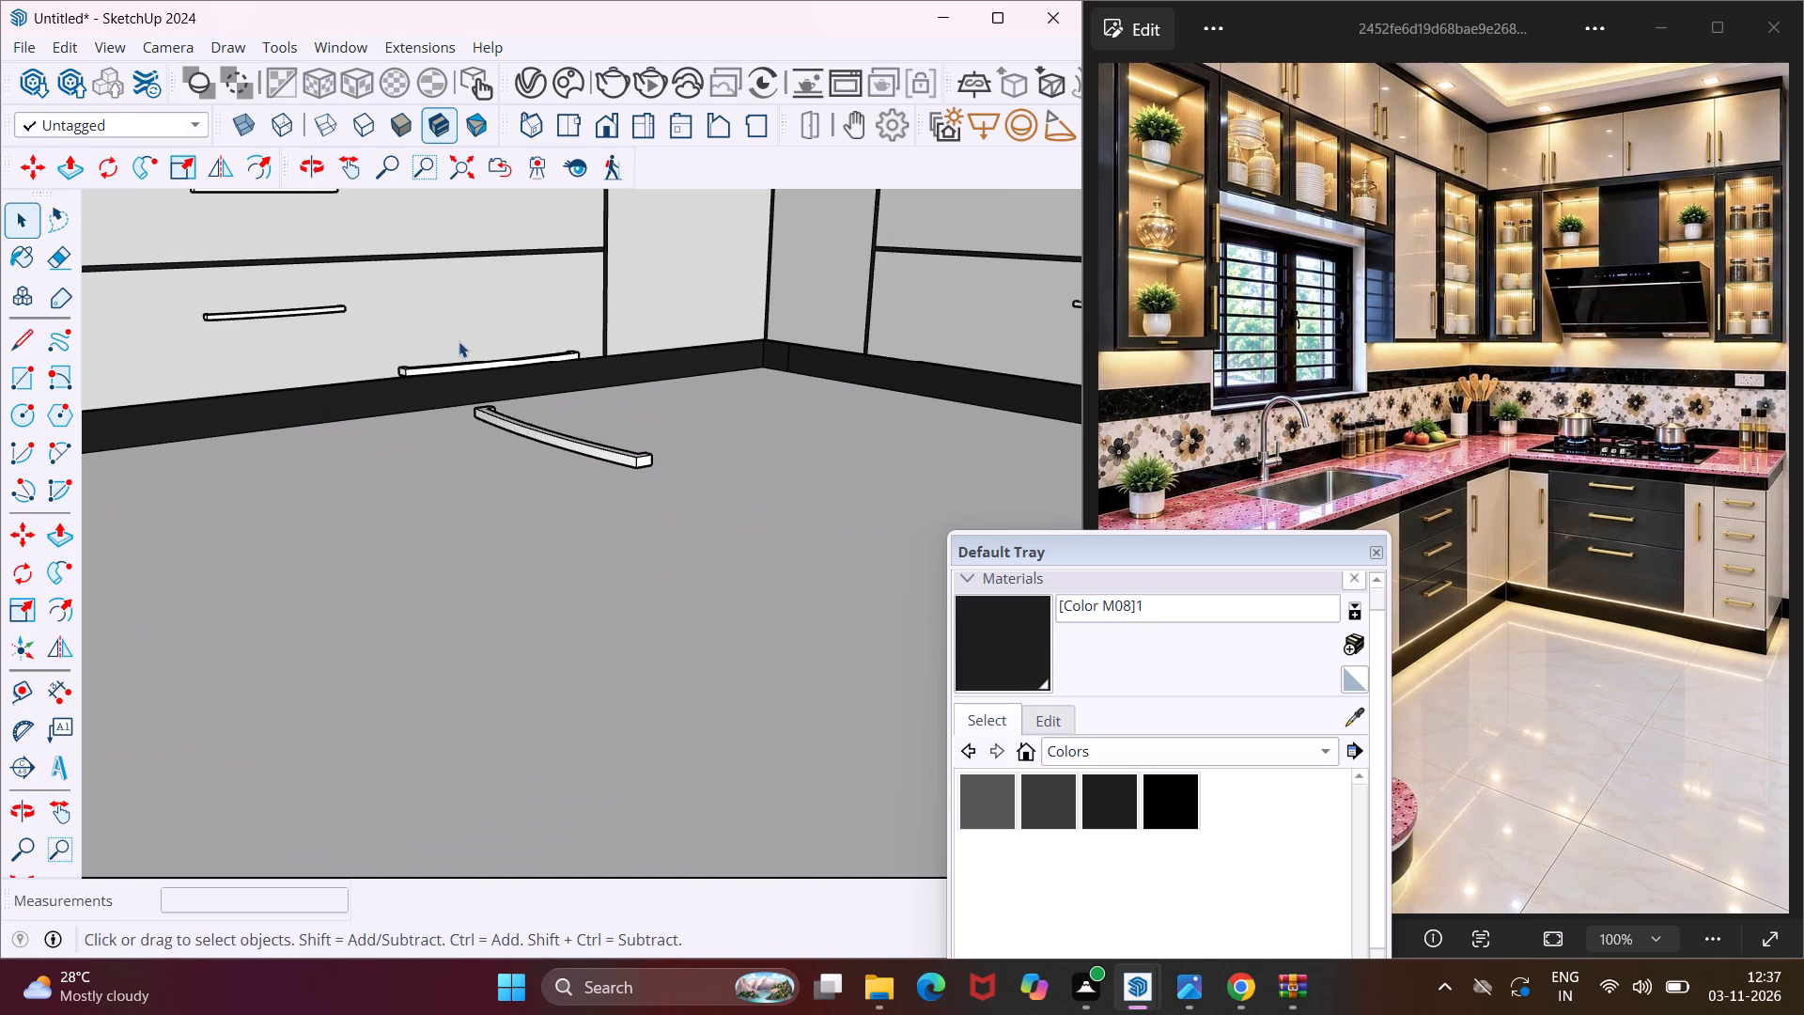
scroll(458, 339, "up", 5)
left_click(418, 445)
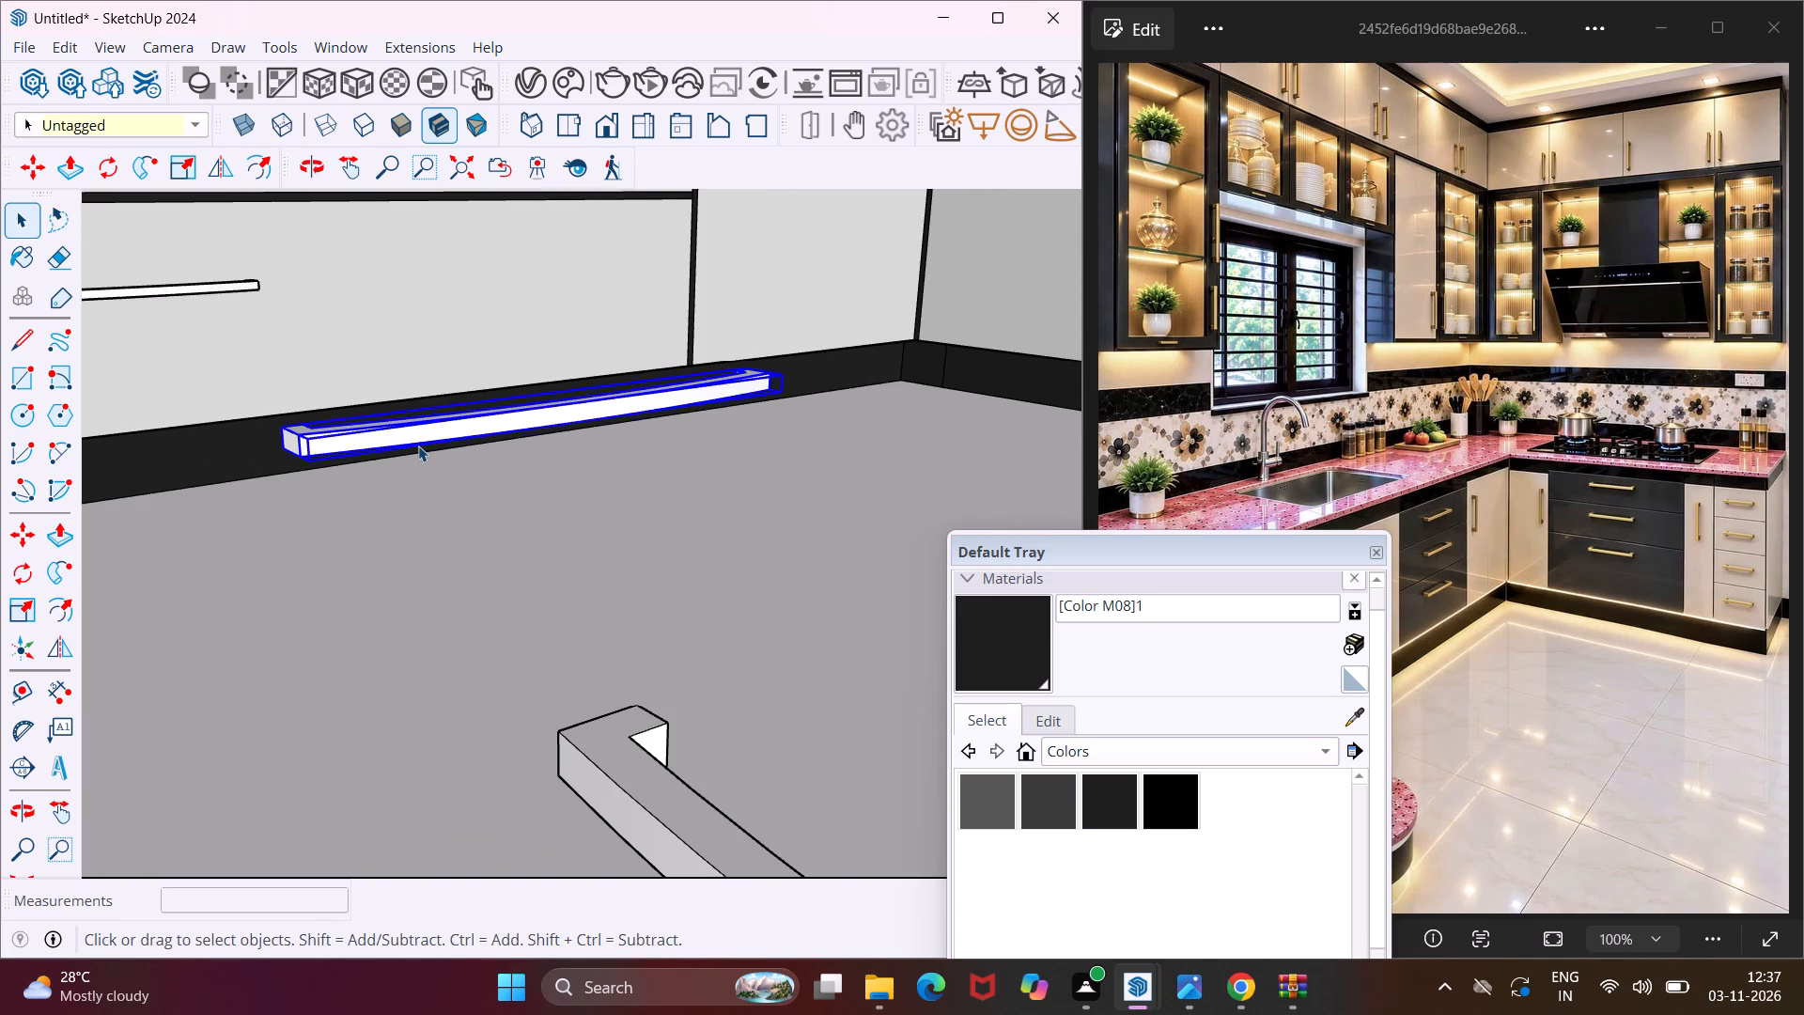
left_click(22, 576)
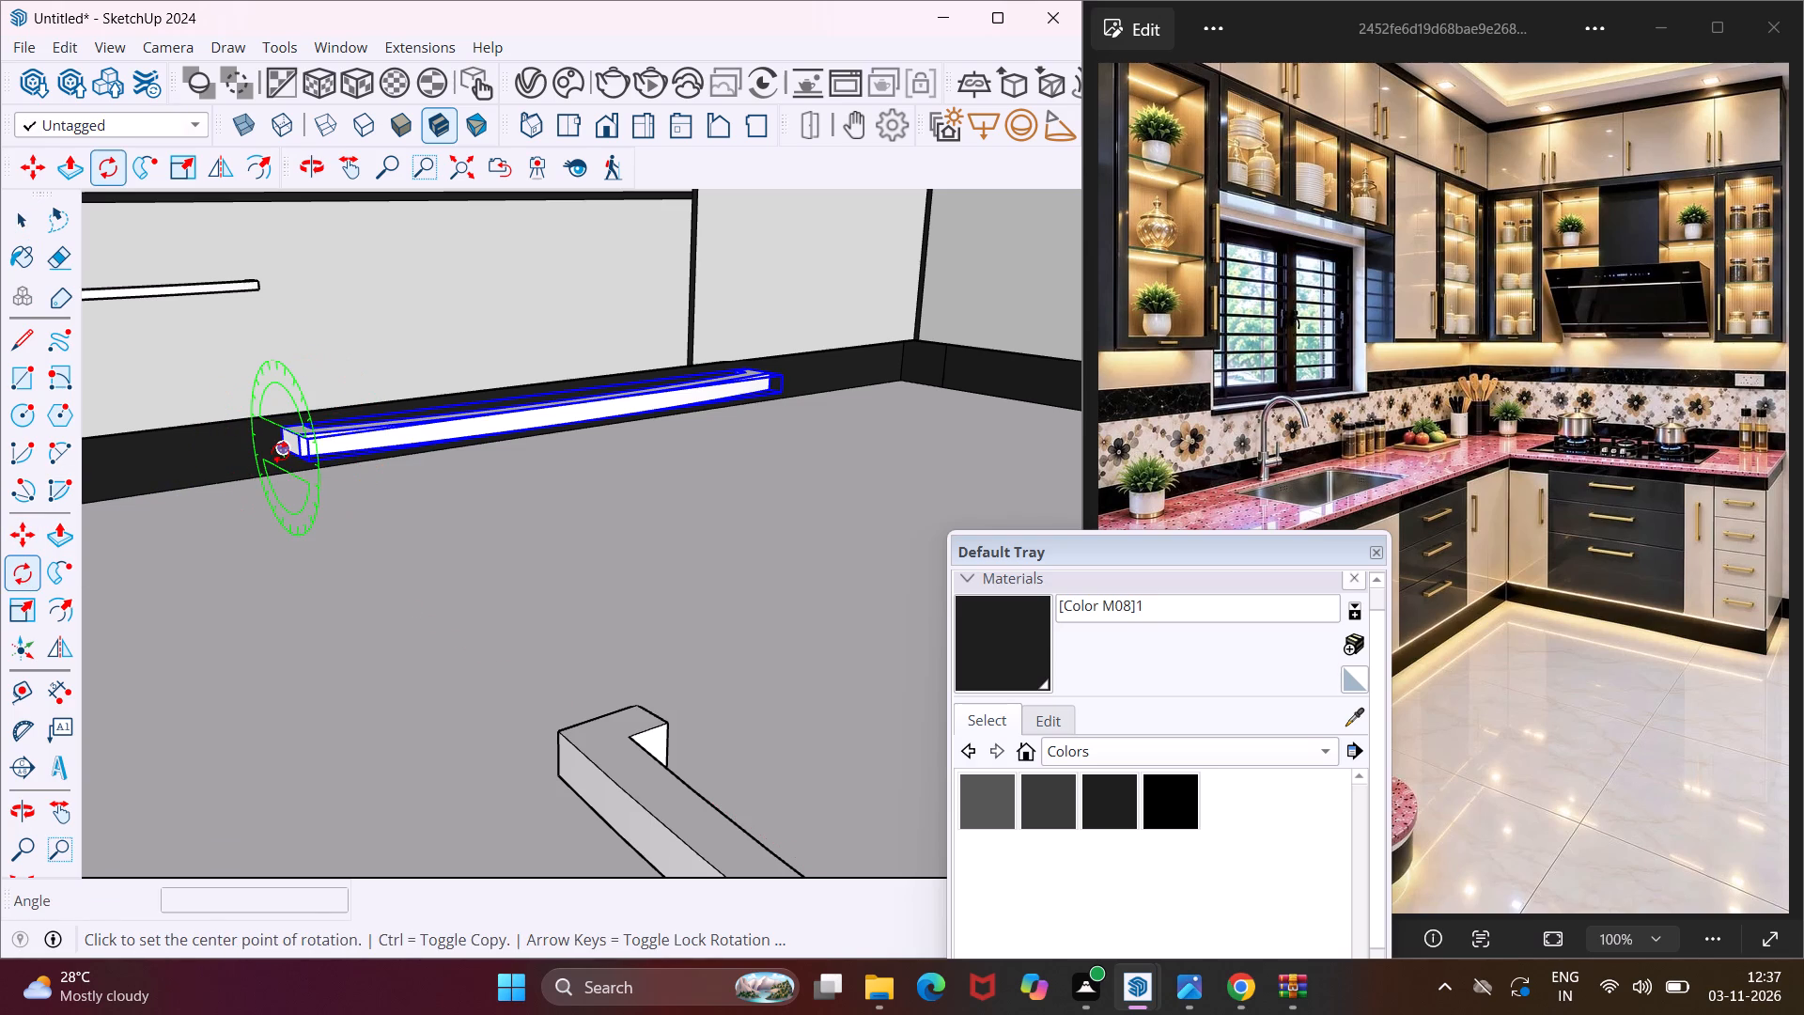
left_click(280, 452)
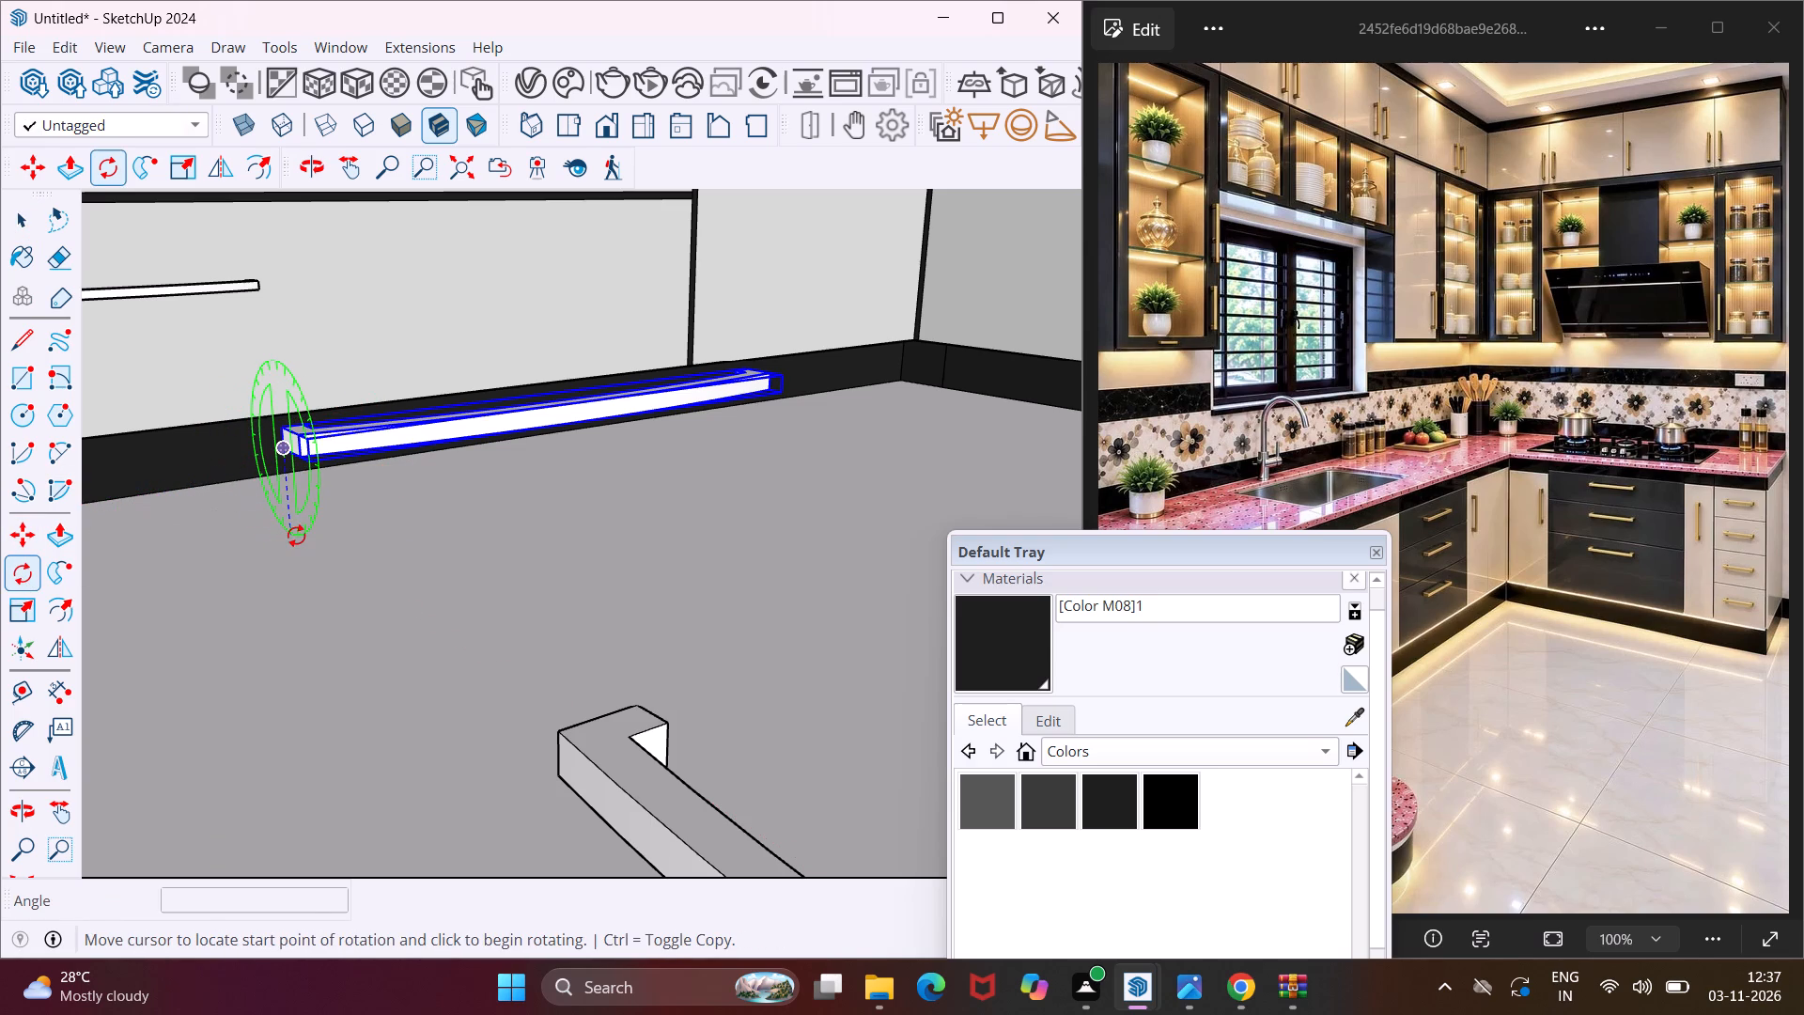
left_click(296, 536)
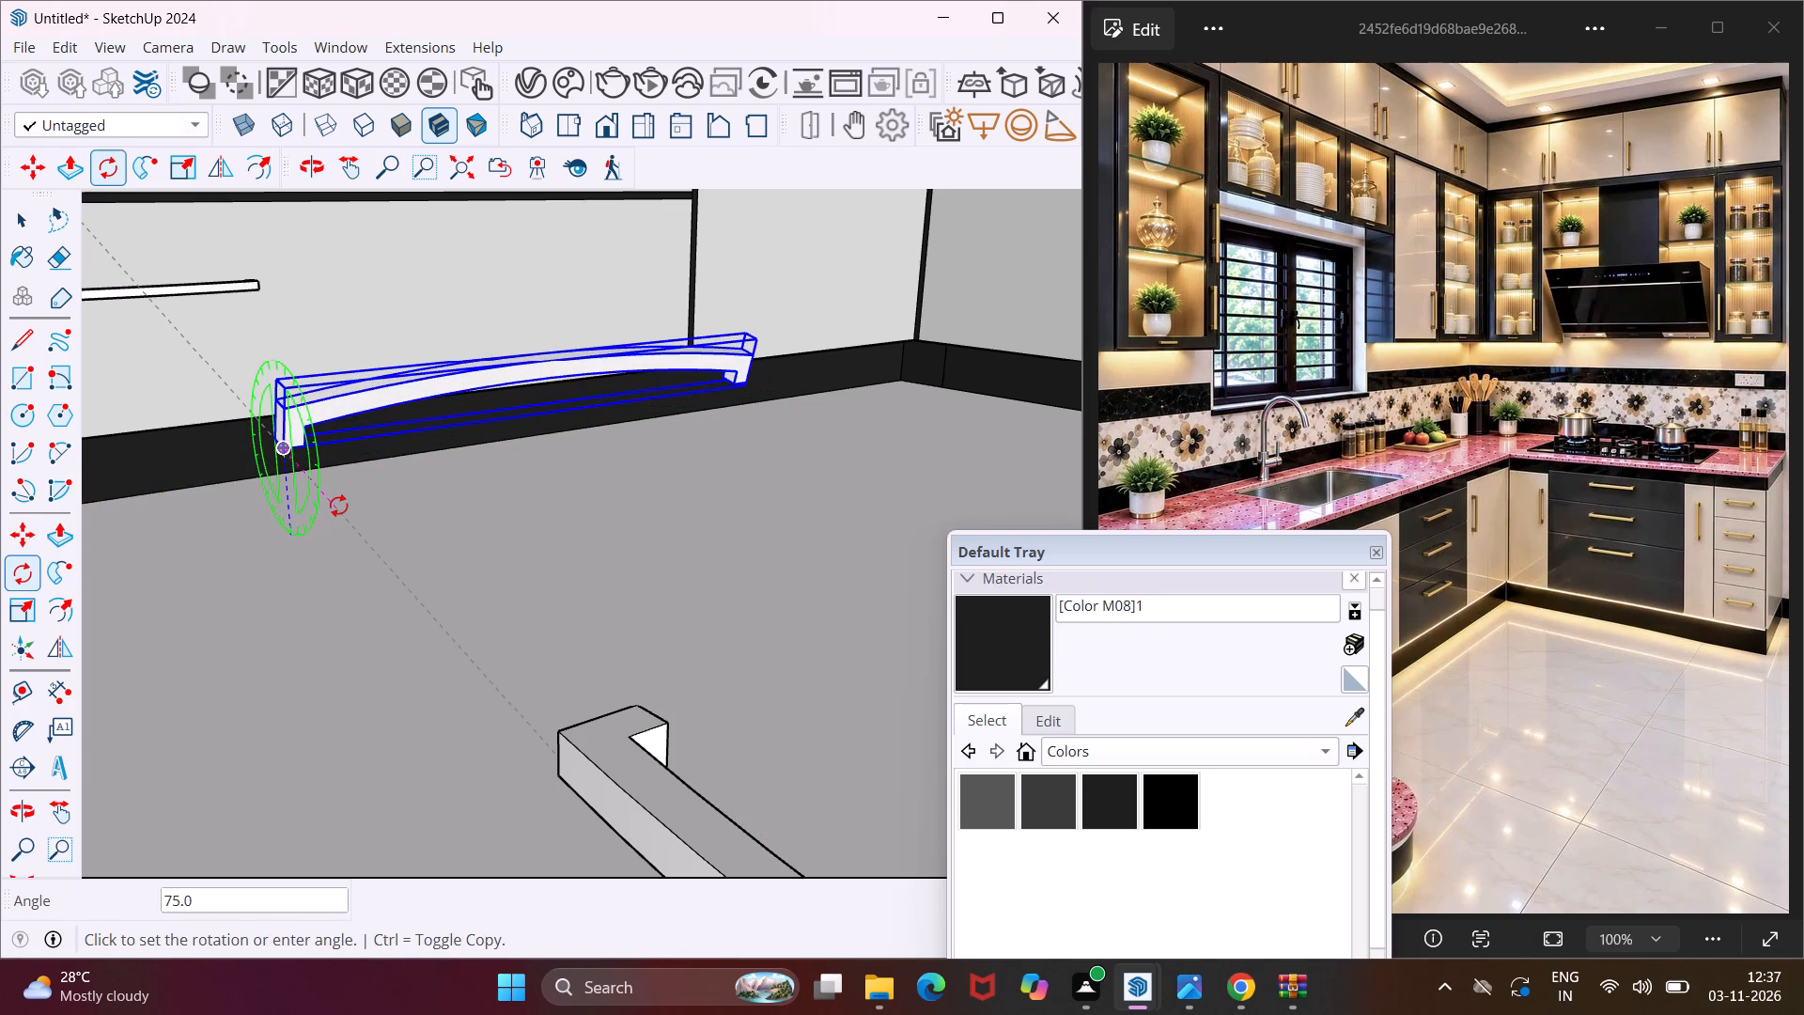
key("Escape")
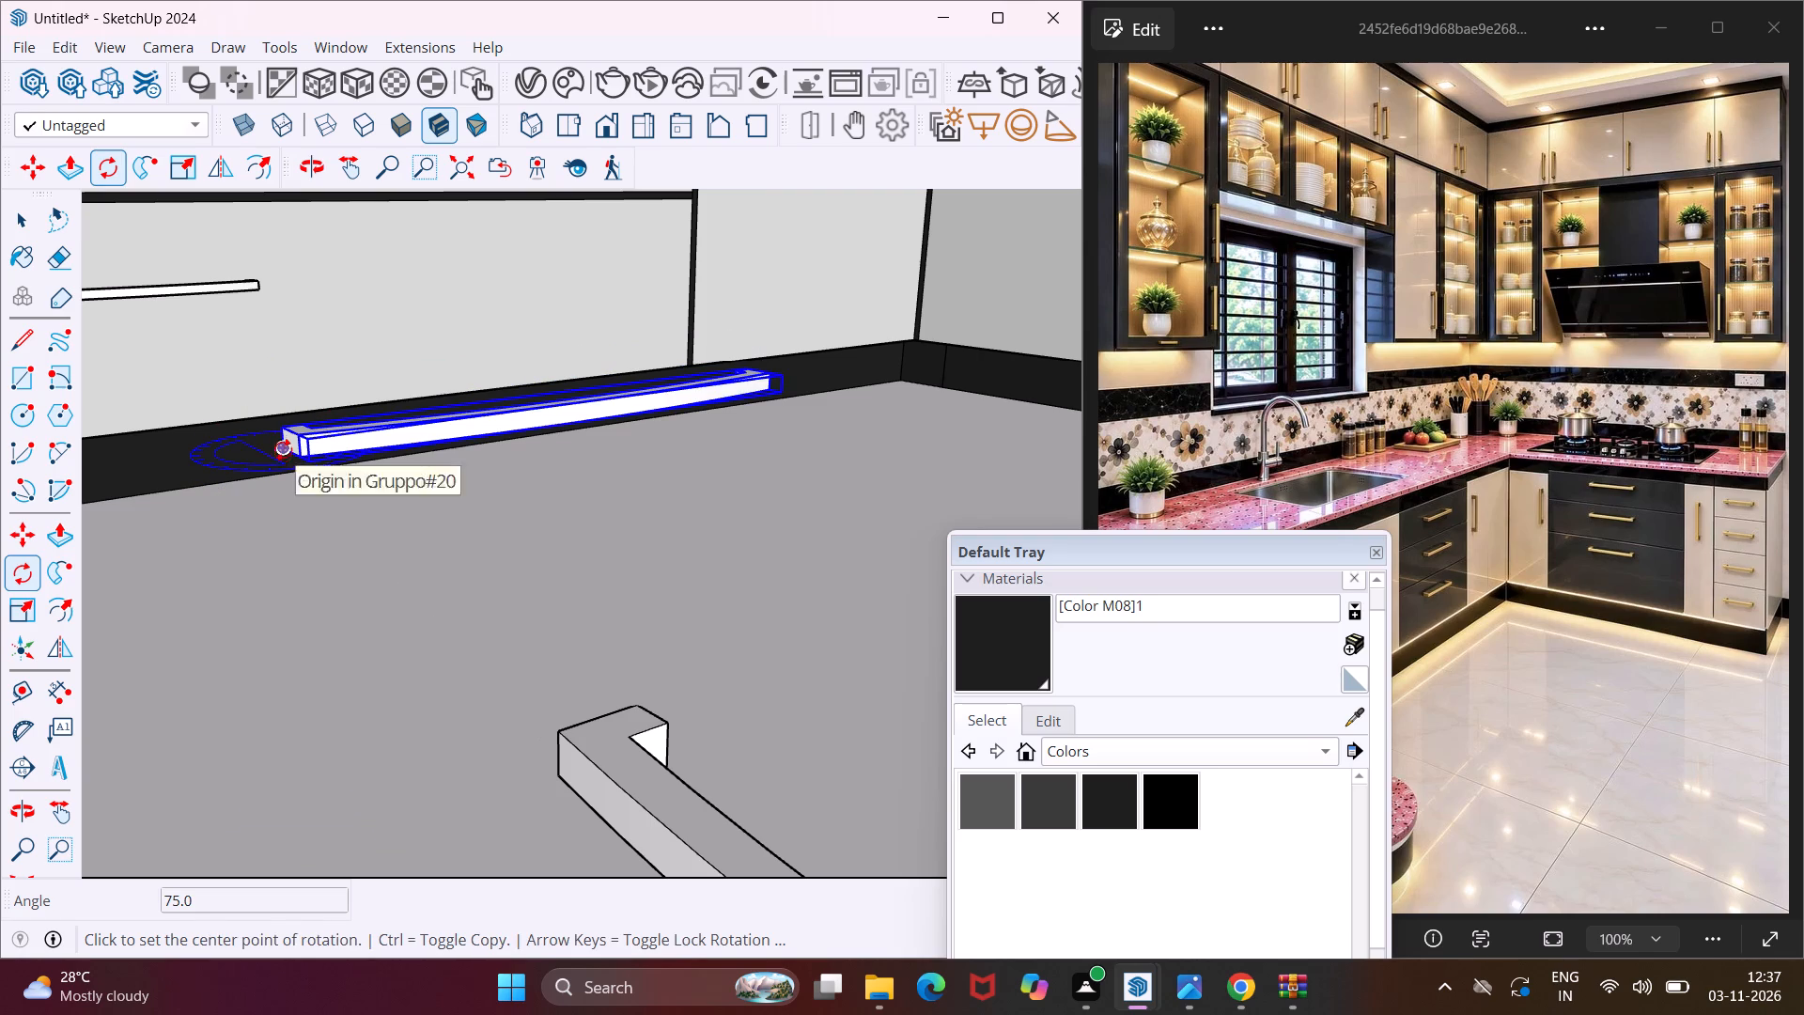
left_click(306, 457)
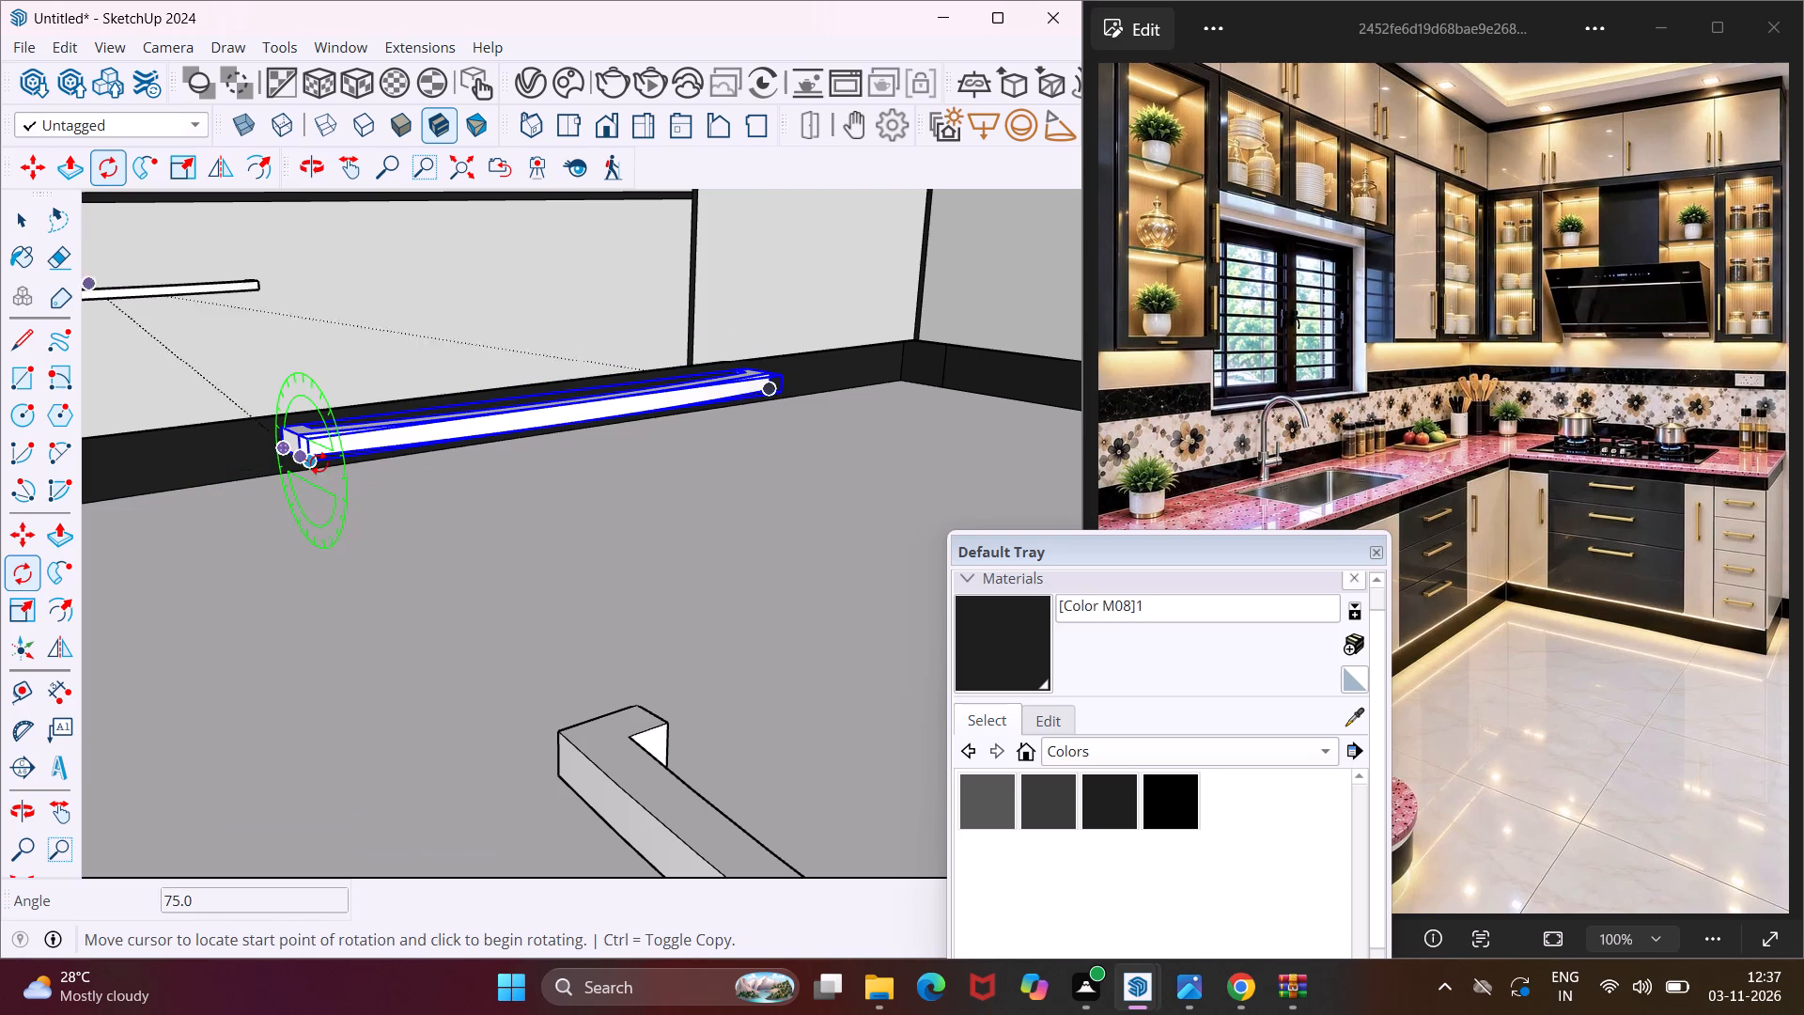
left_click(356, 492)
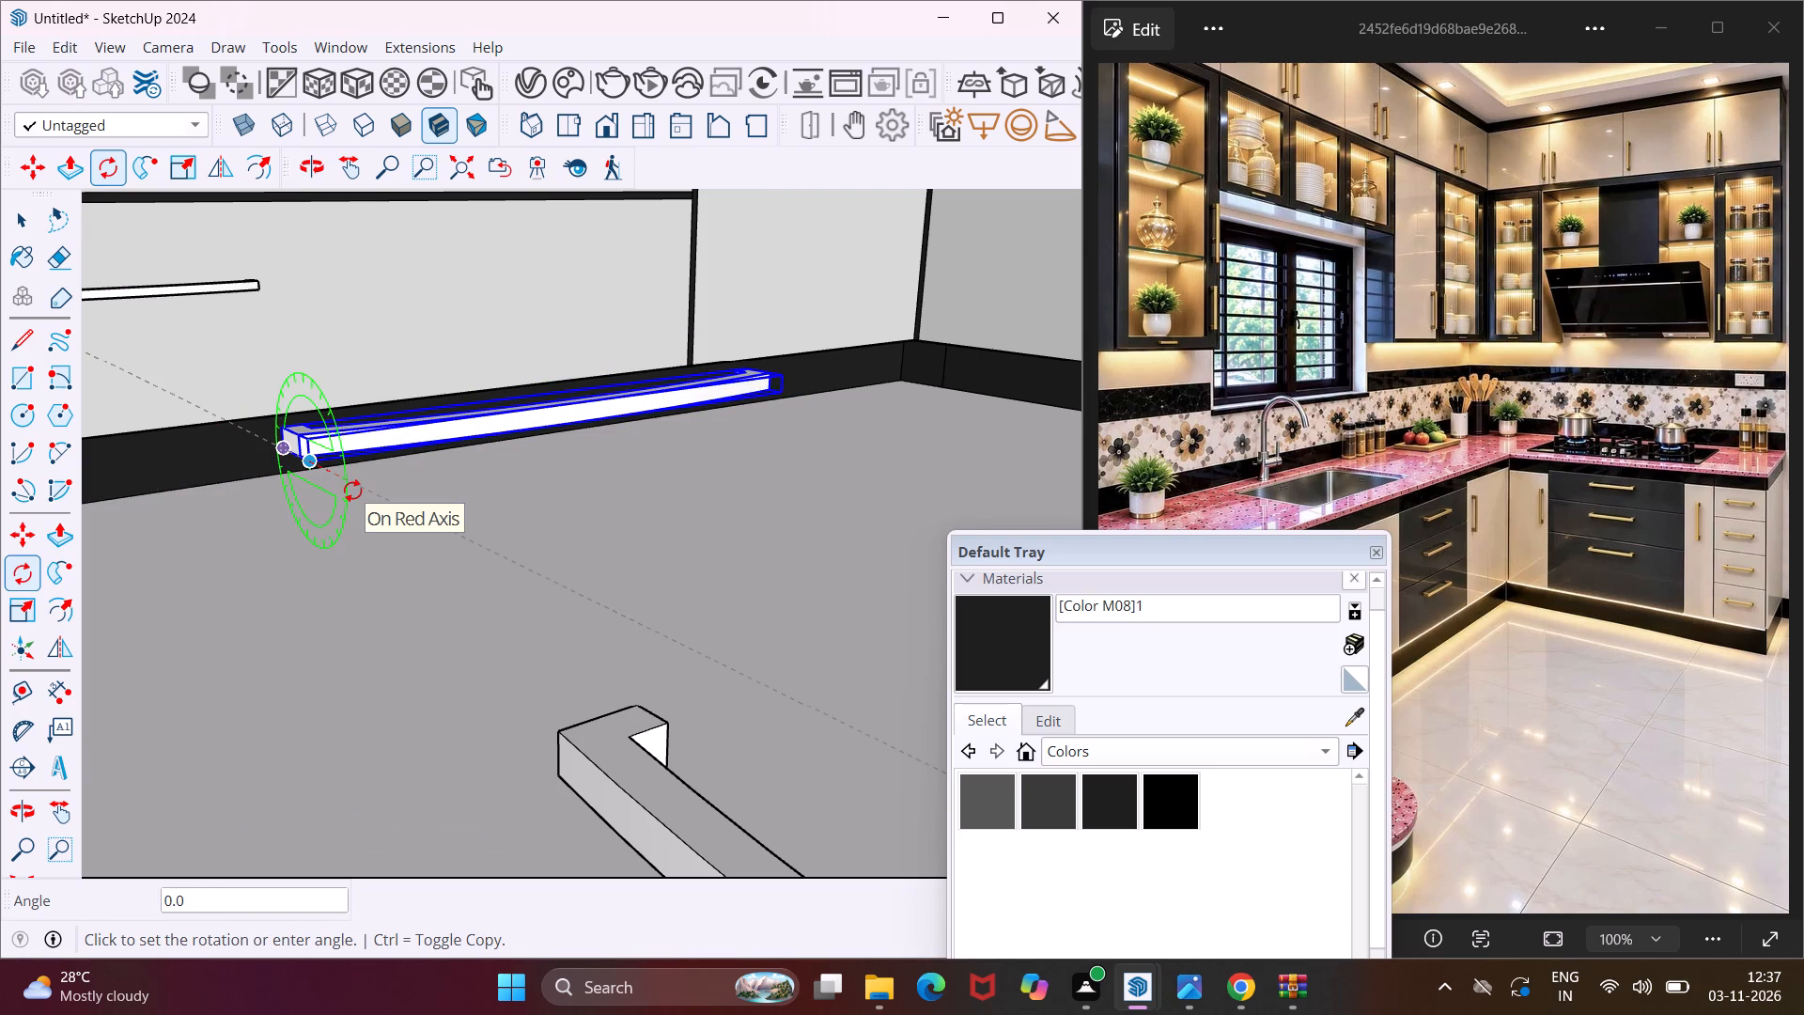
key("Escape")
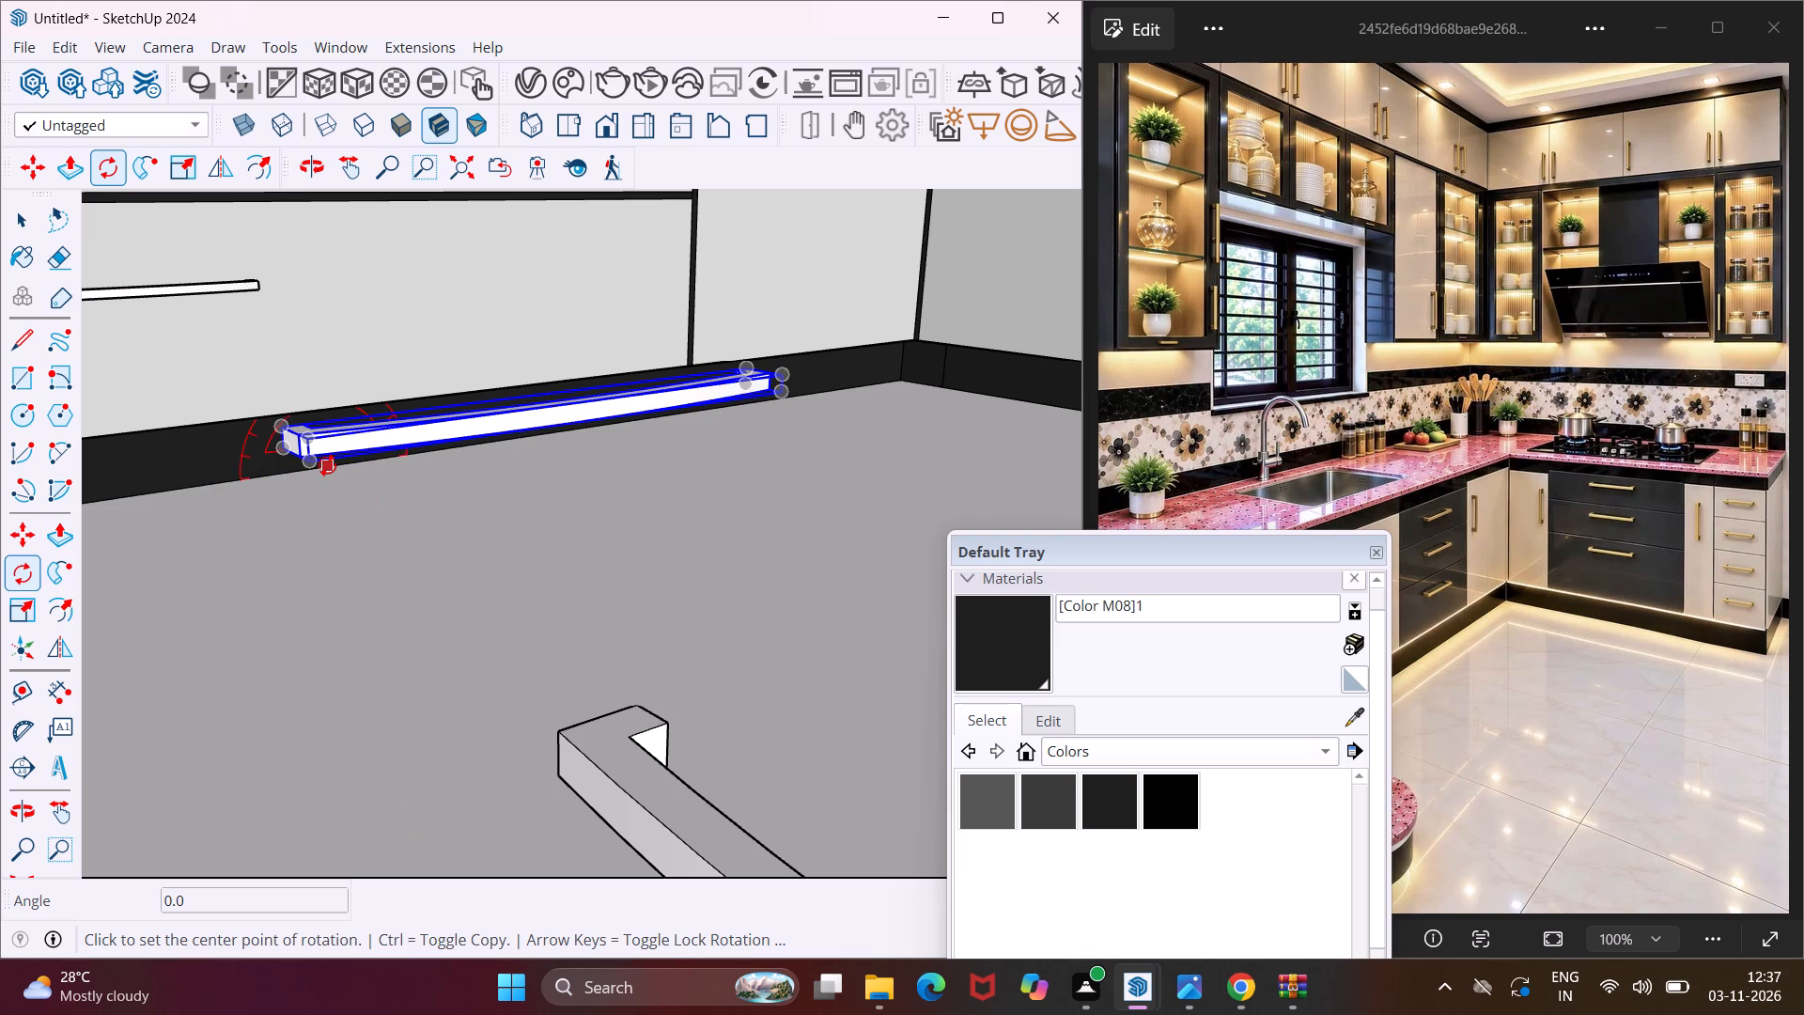
Rotate the selected floor handle 90° about the red axis from its near end, turning it vertical.
left_click(327, 465)
left_click(370, 469)
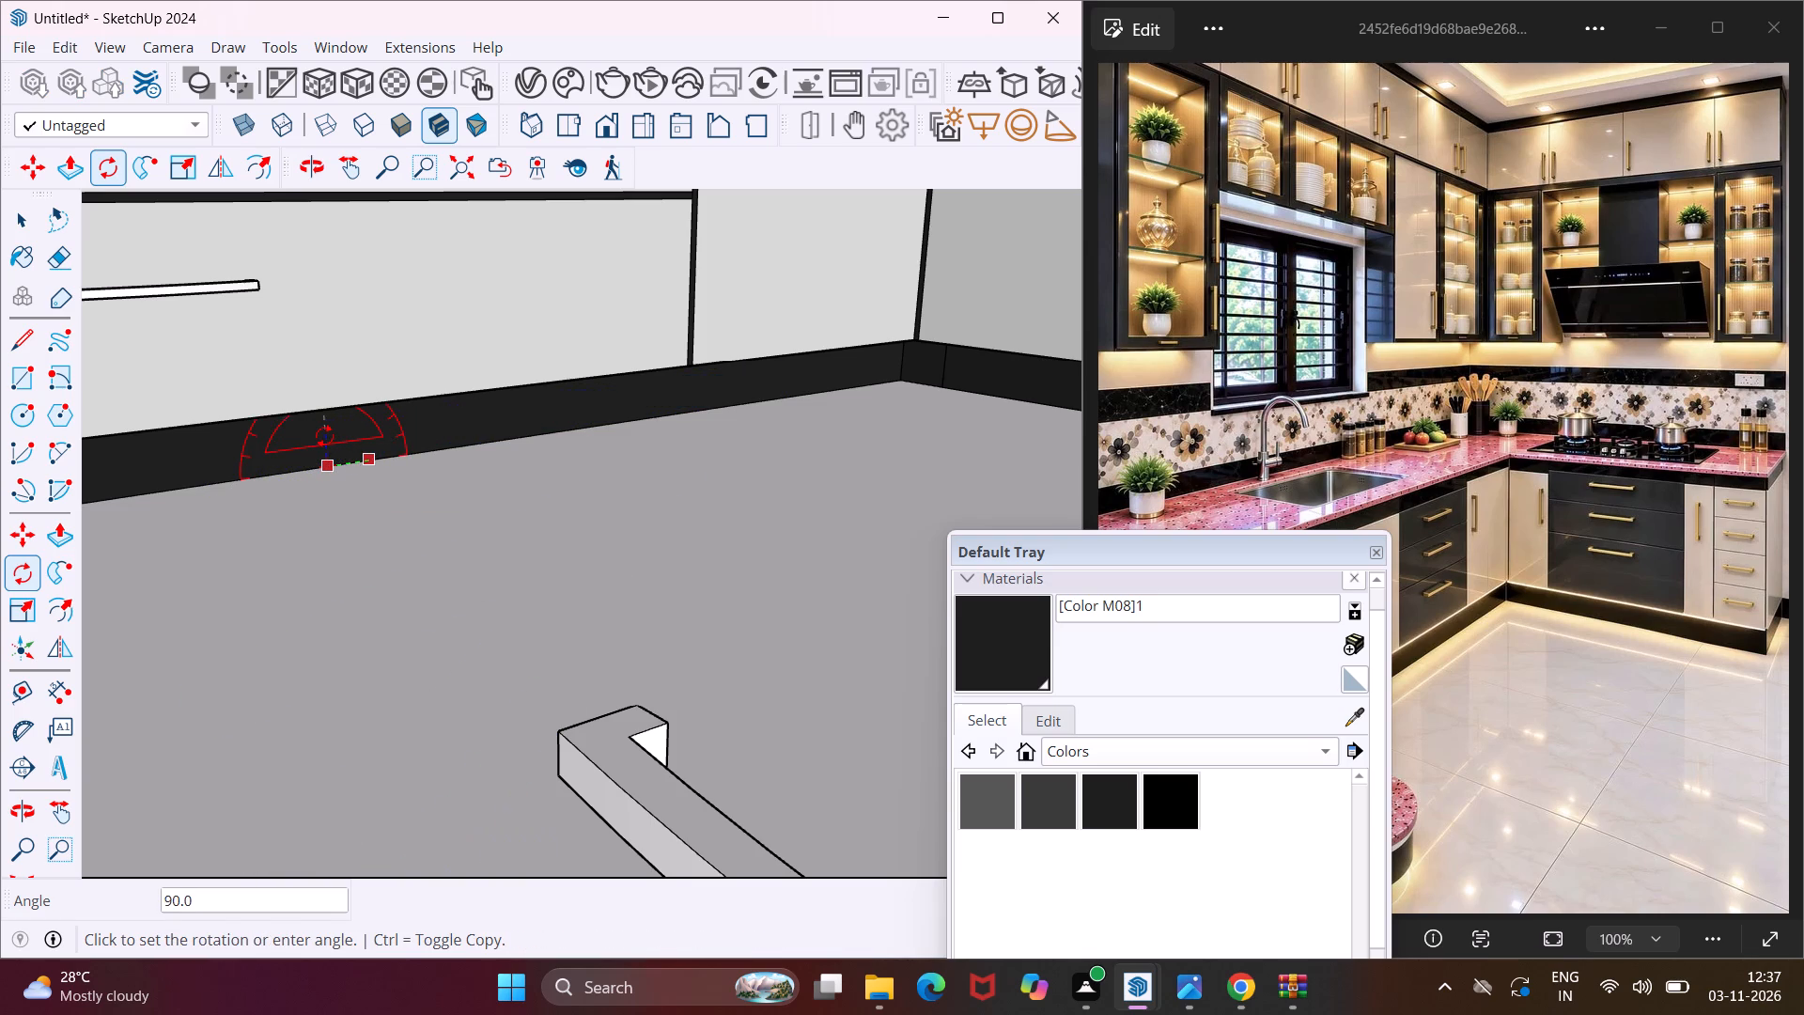
left_click(324, 436)
scroll(334, 383, "down", 6)
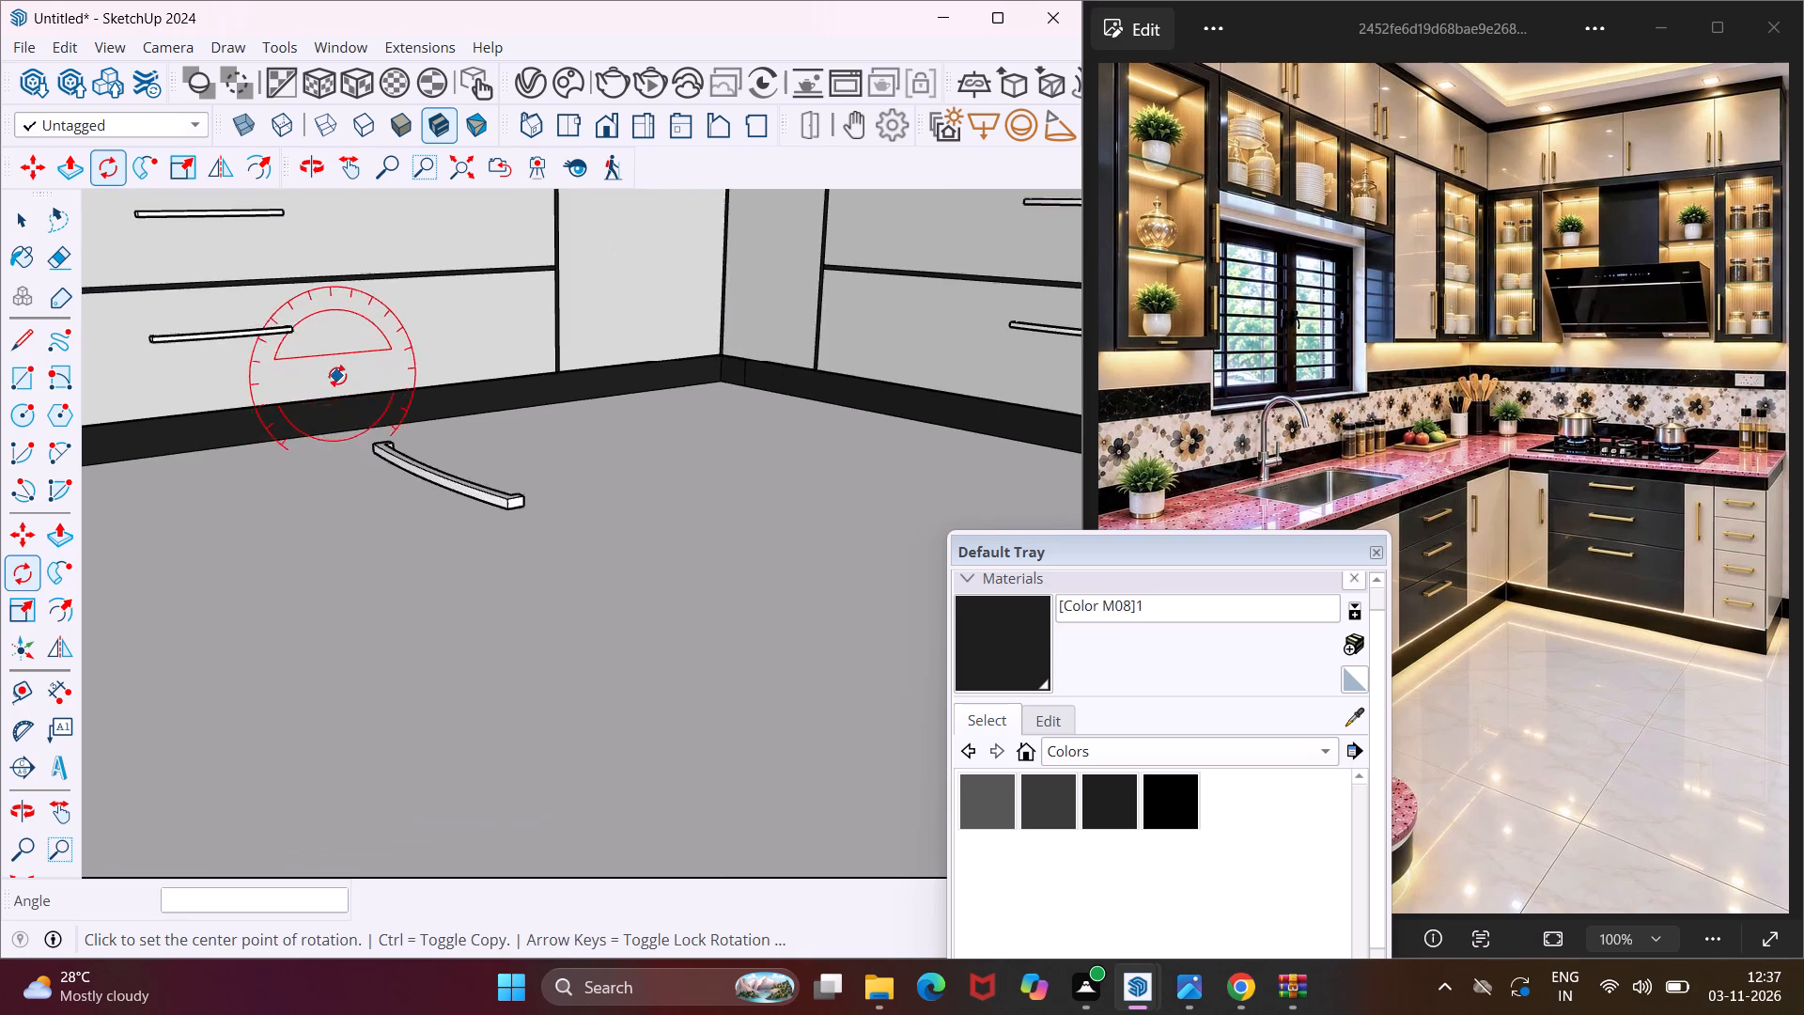
scroll(337, 374, "down", 16)
middle_click_drag(341, 414, 375, 303)
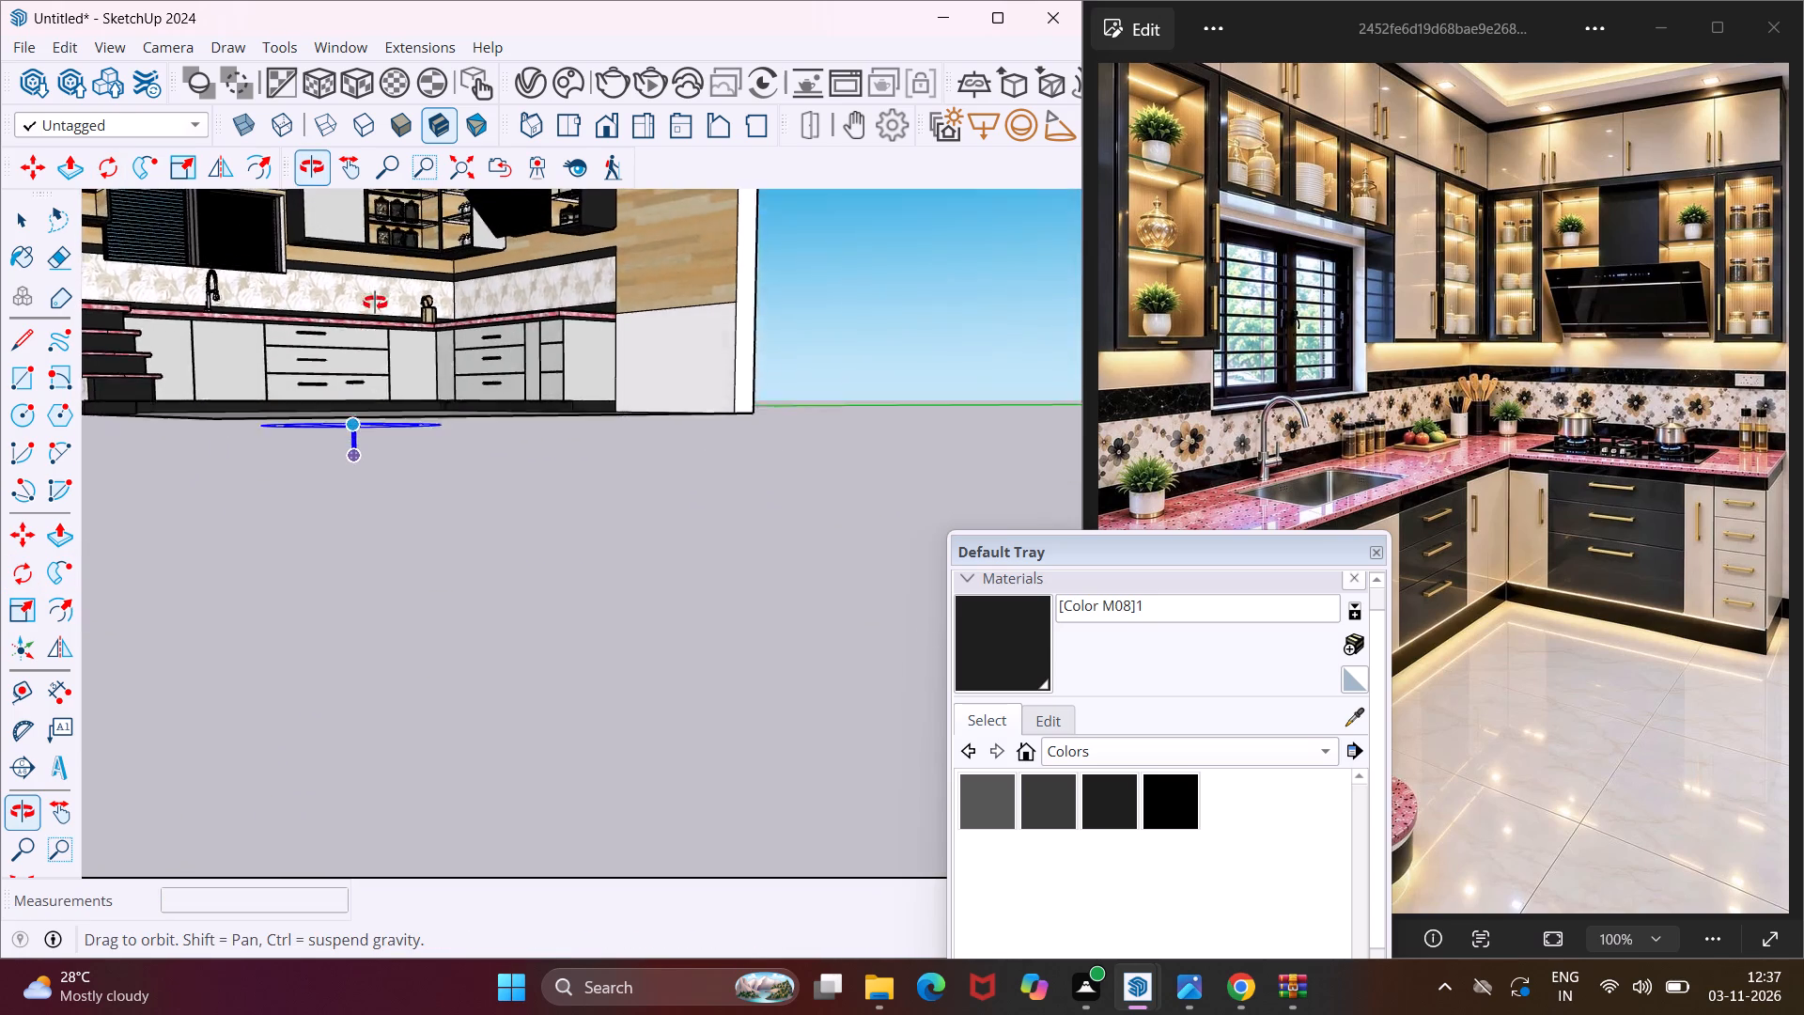
middle_click_drag(375, 303, 386, 274)
key("Escape")
scroll(366, 414, "up", 4)
key("space")
Shorten the vertical handle by scaling it along its length from its upper end to about 0.83.
scroll(356, 439, "up", 4)
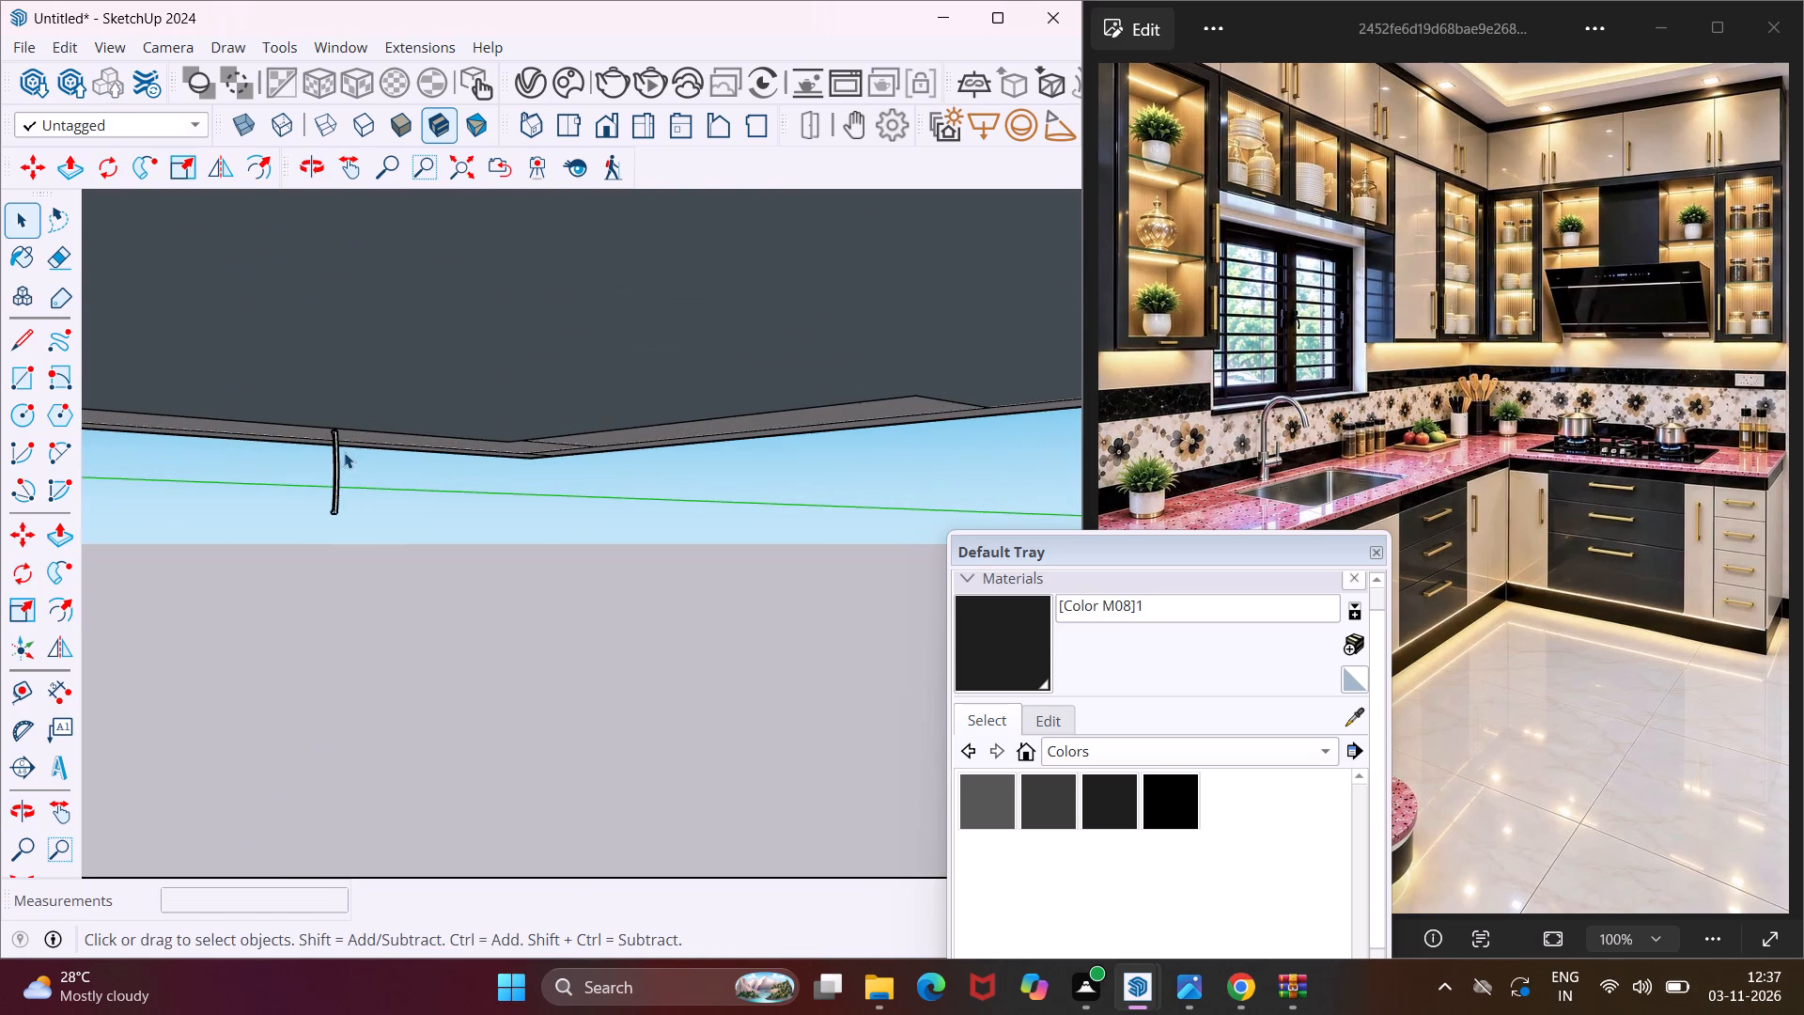
left_click(341, 458)
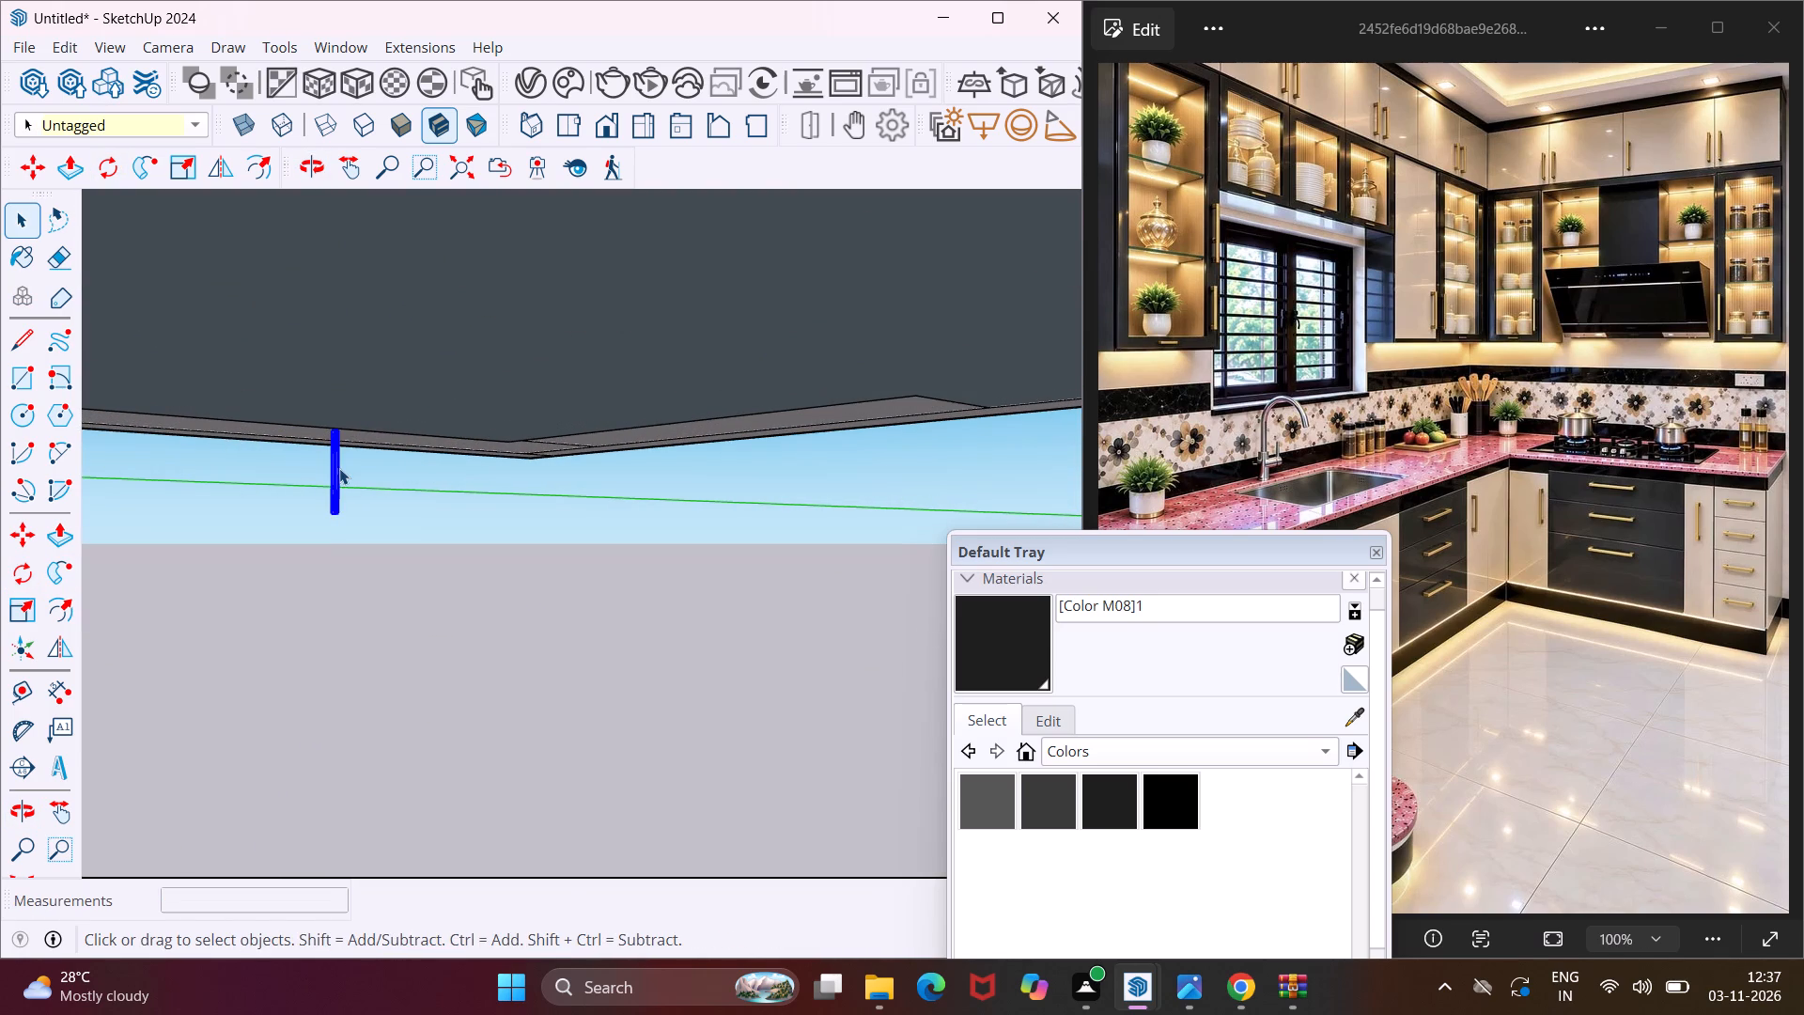
middle_click_drag(326, 461, 492, 489)
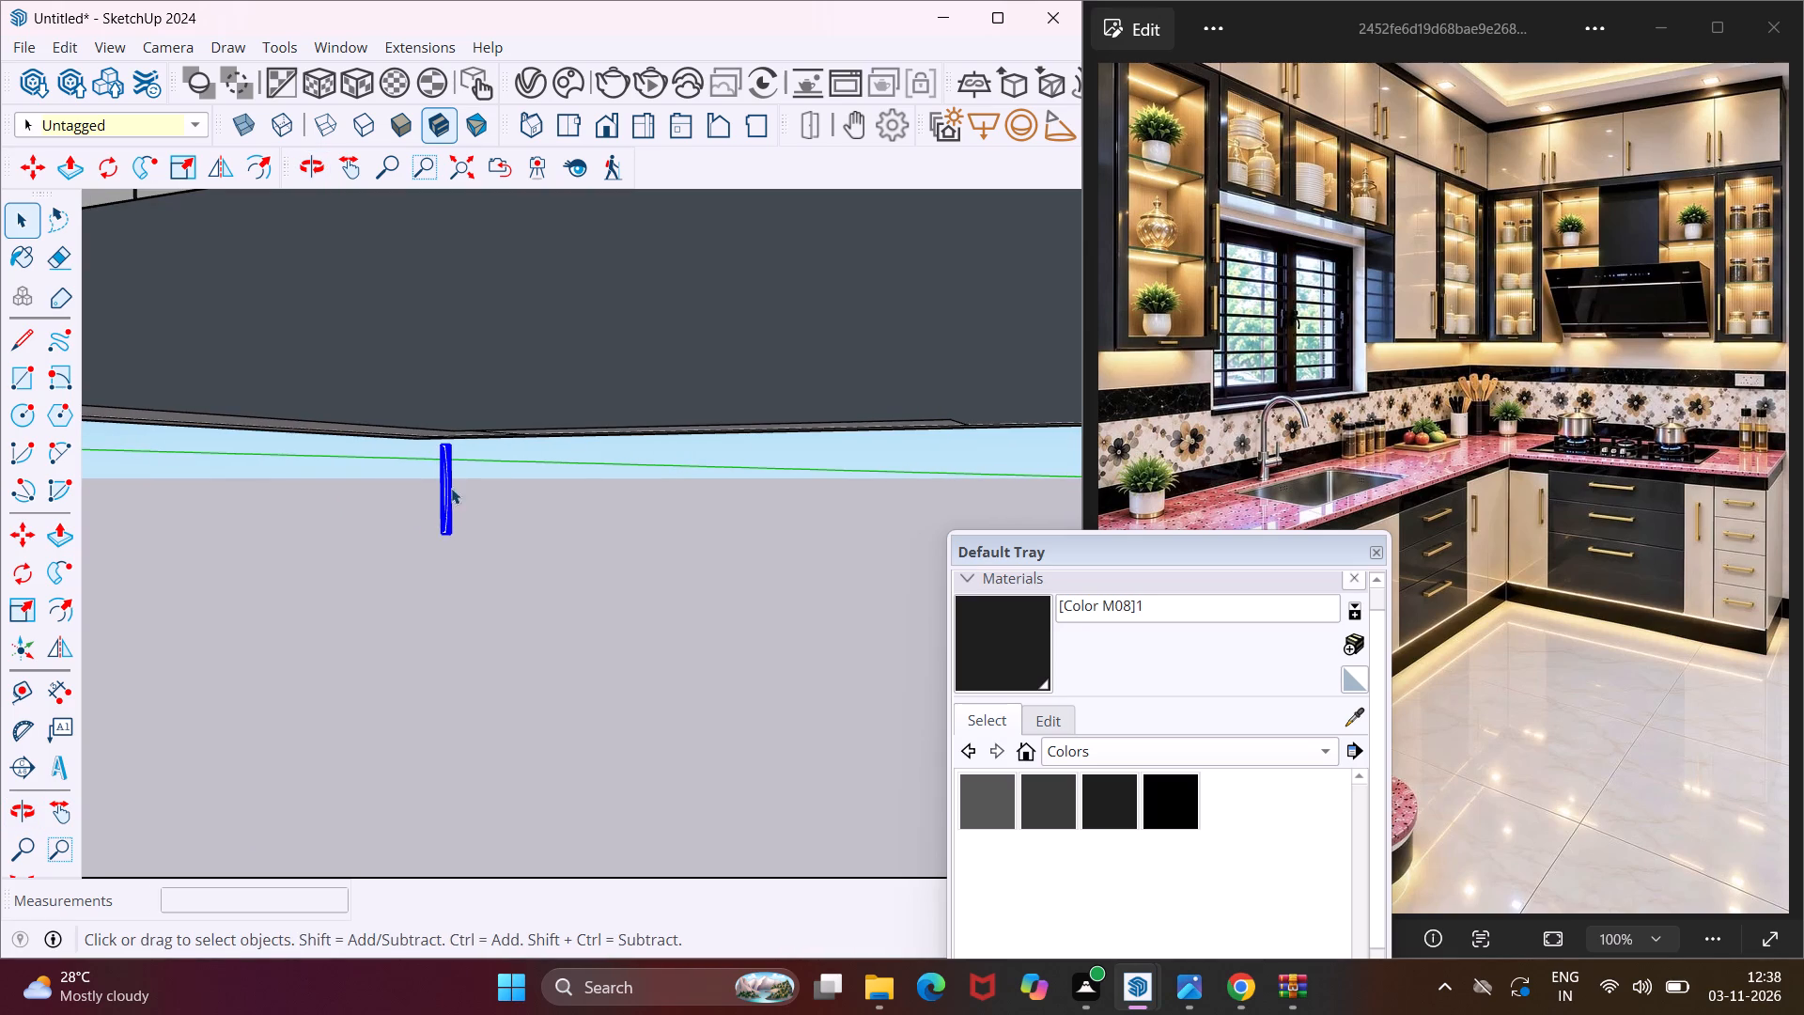
left_click(26, 605)
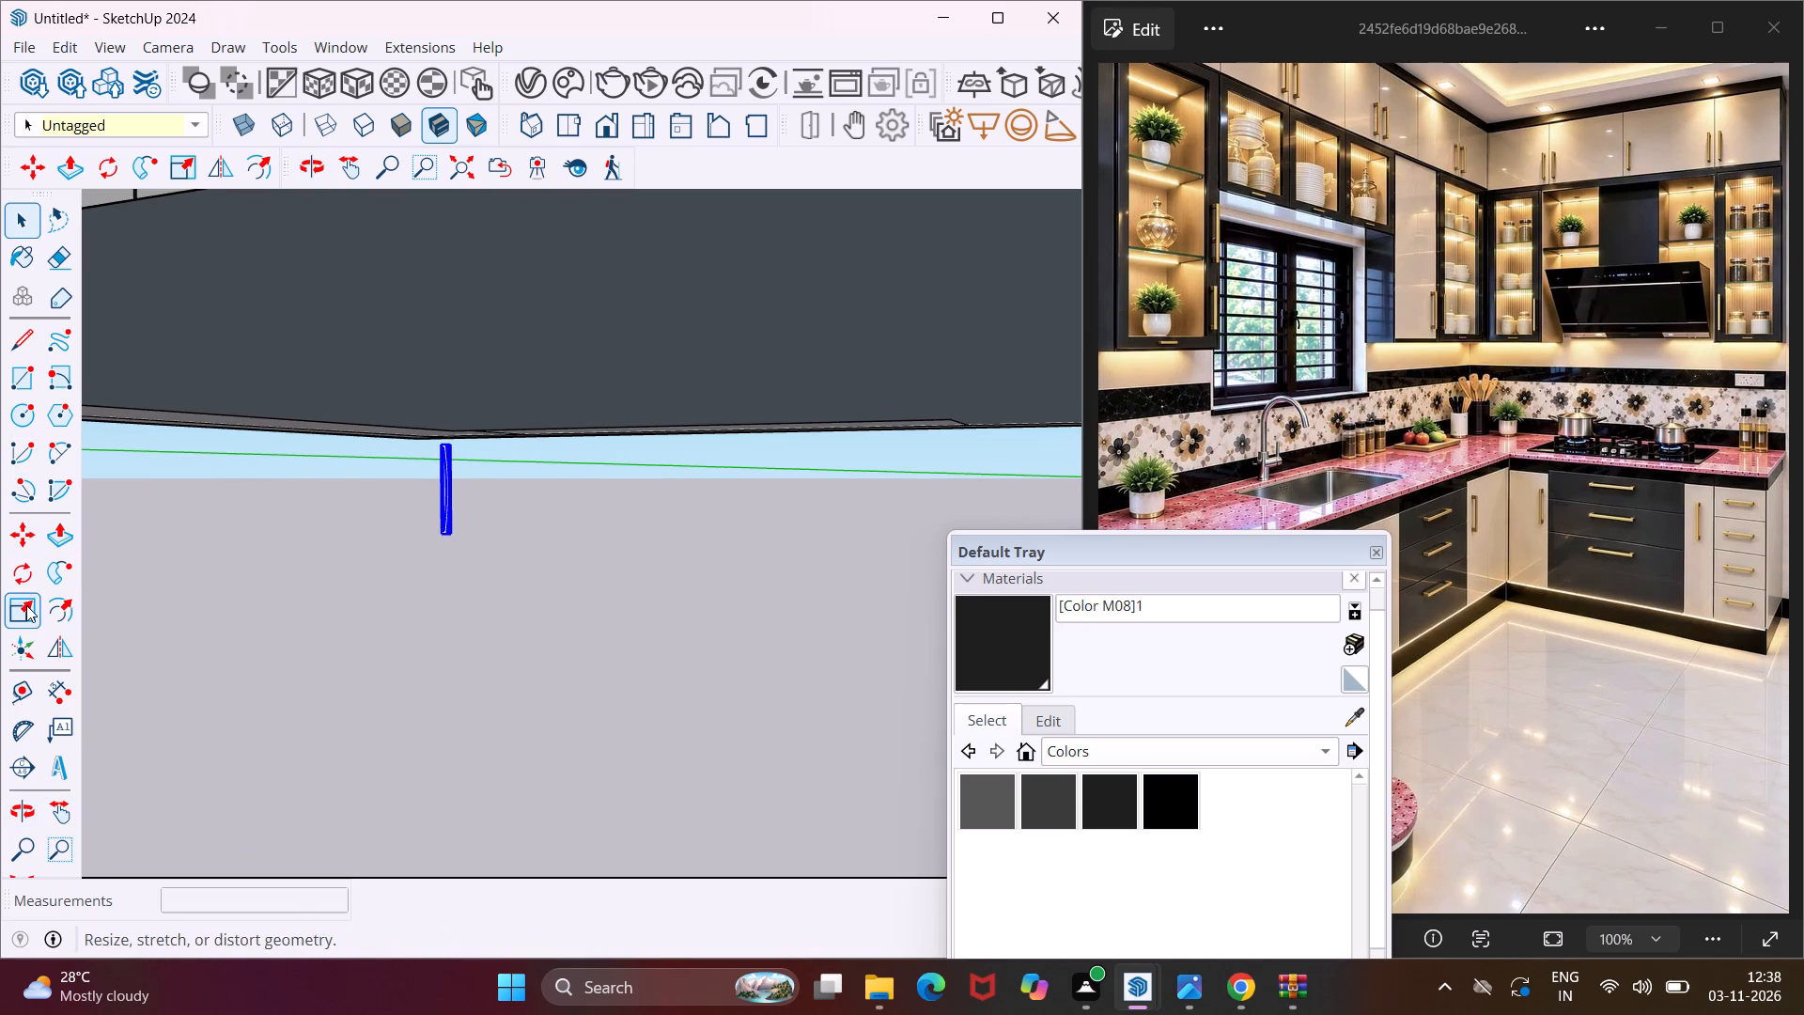
scroll(309, 477, "up", 3)
scroll(475, 447, "up", 4)
scroll(540, 440, "down", 3)
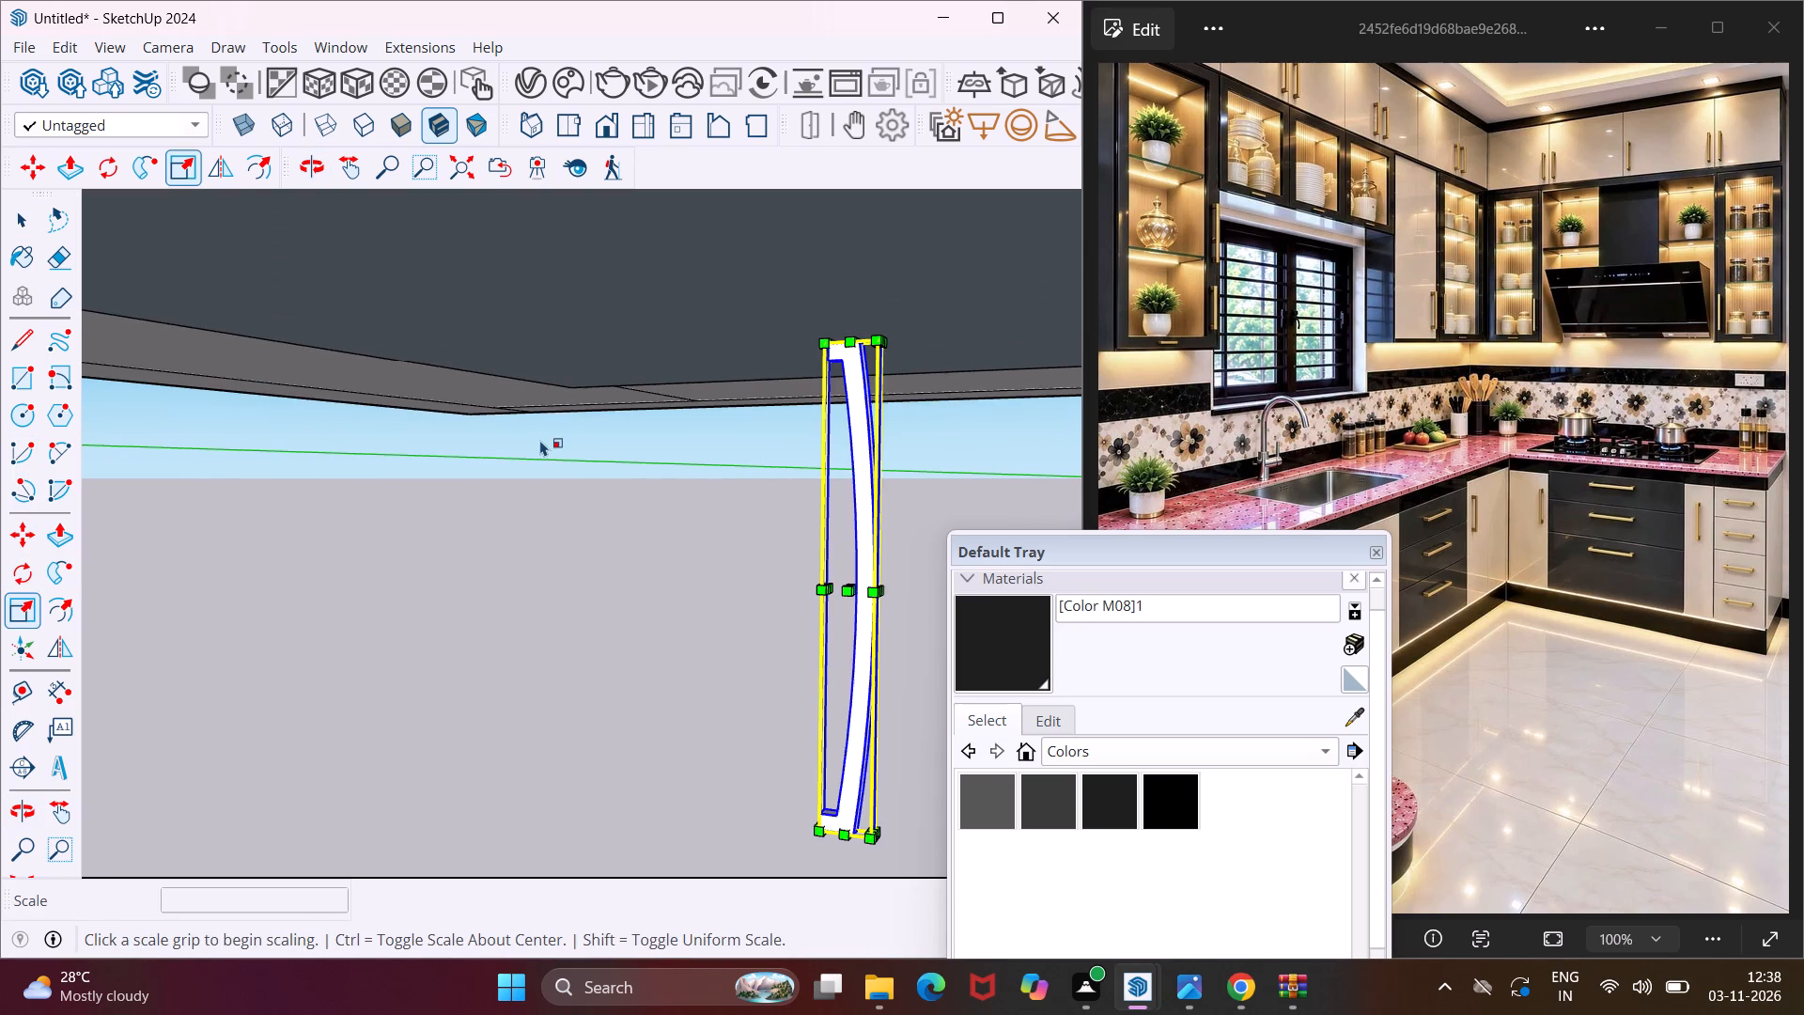
scroll(860, 343, "up", 1)
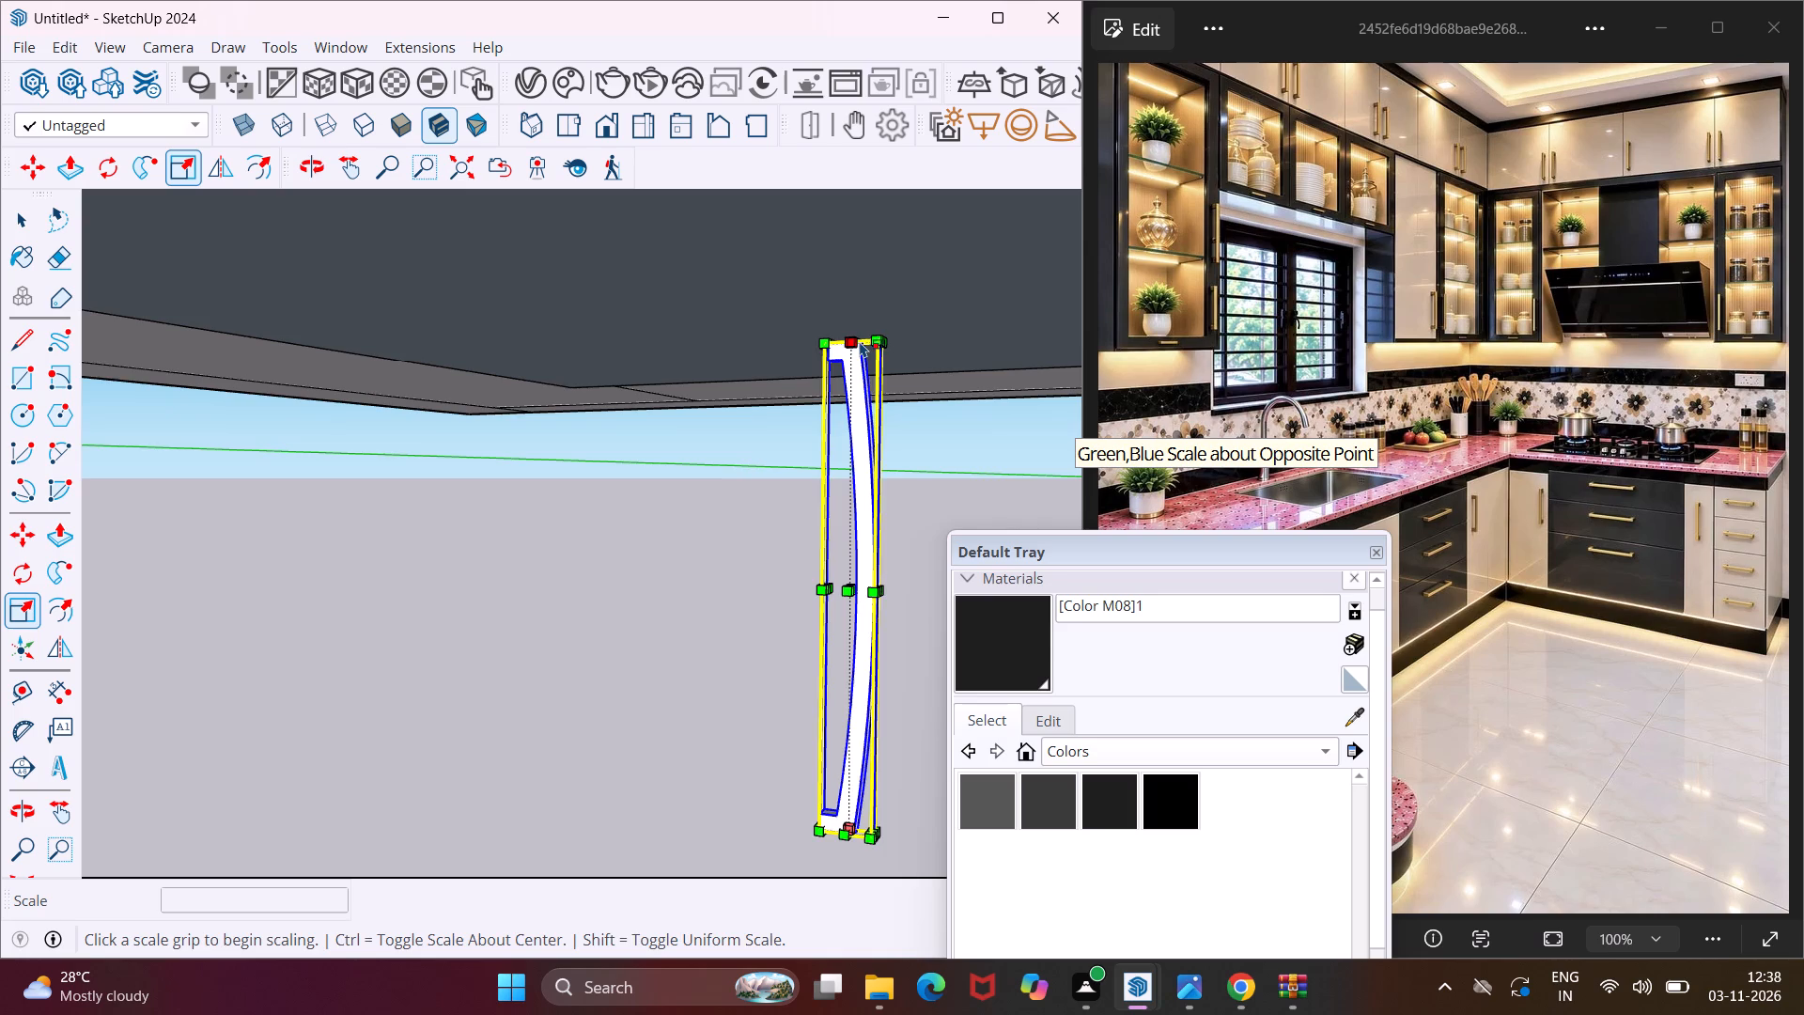
scroll(860, 341, "up", 1)
middle_click_drag(858, 341, 581, 386)
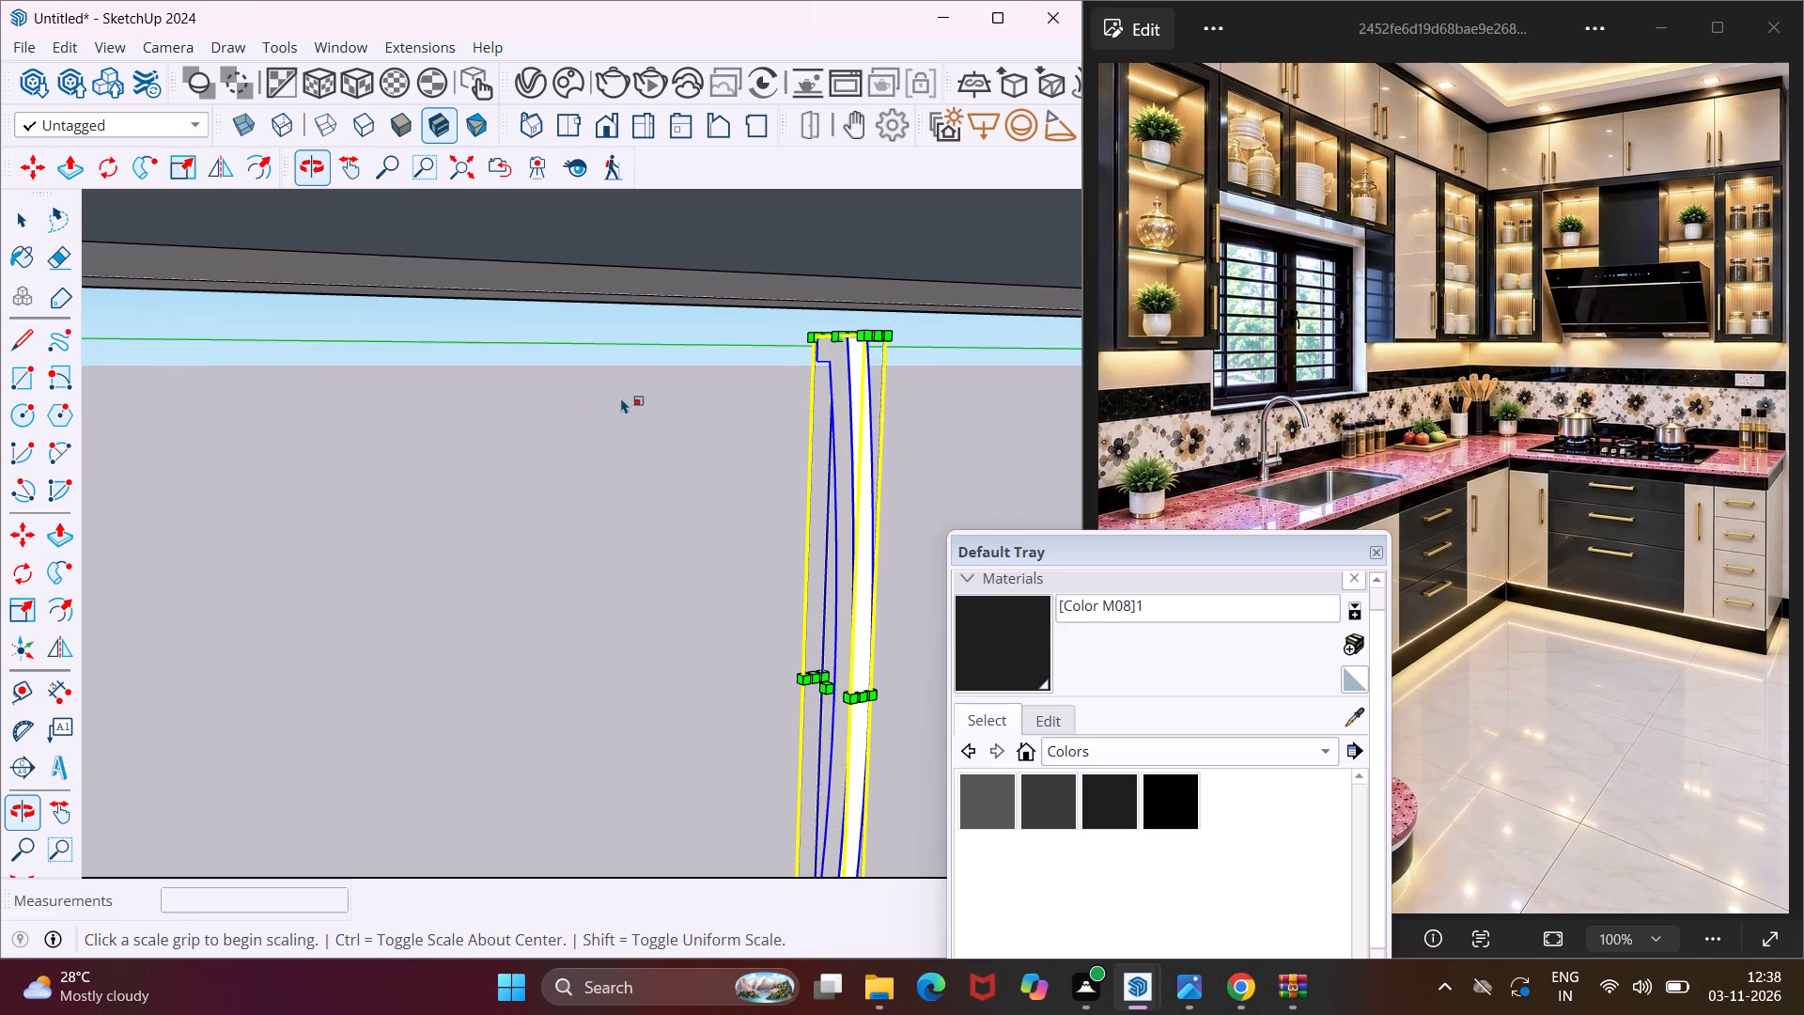
scroll(844, 344, "up", 1)
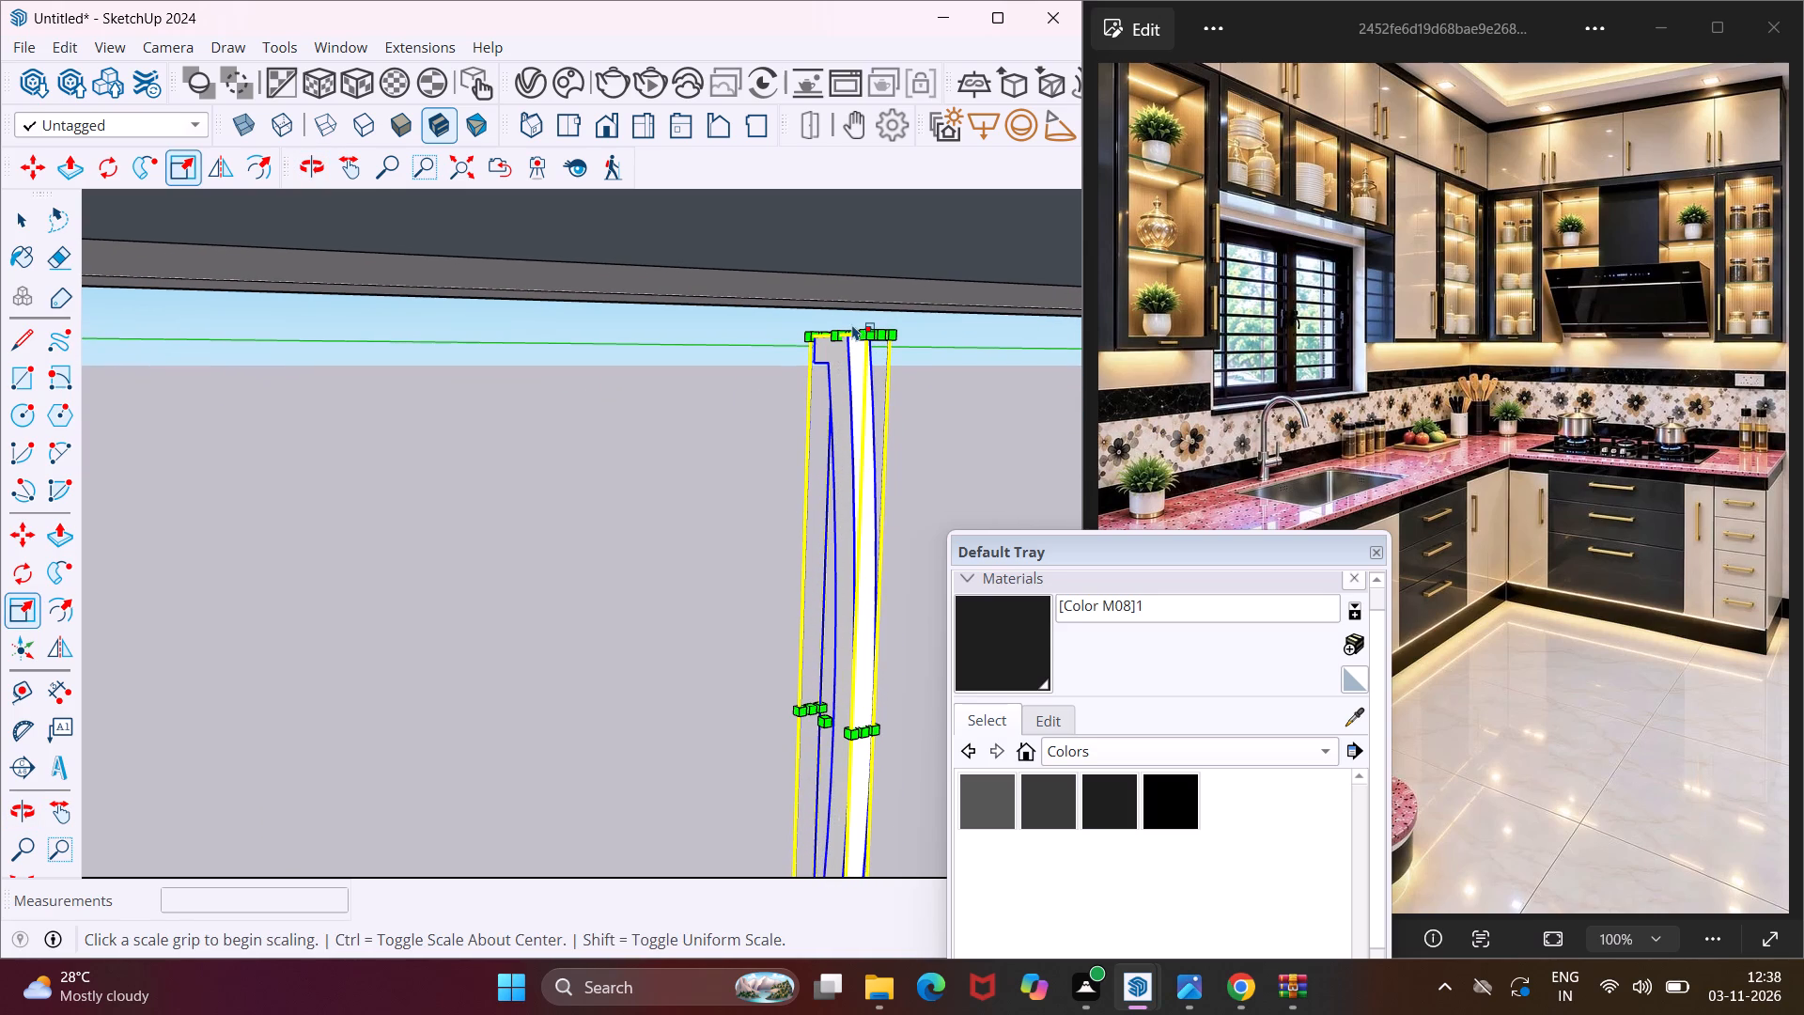
left_click(851, 336)
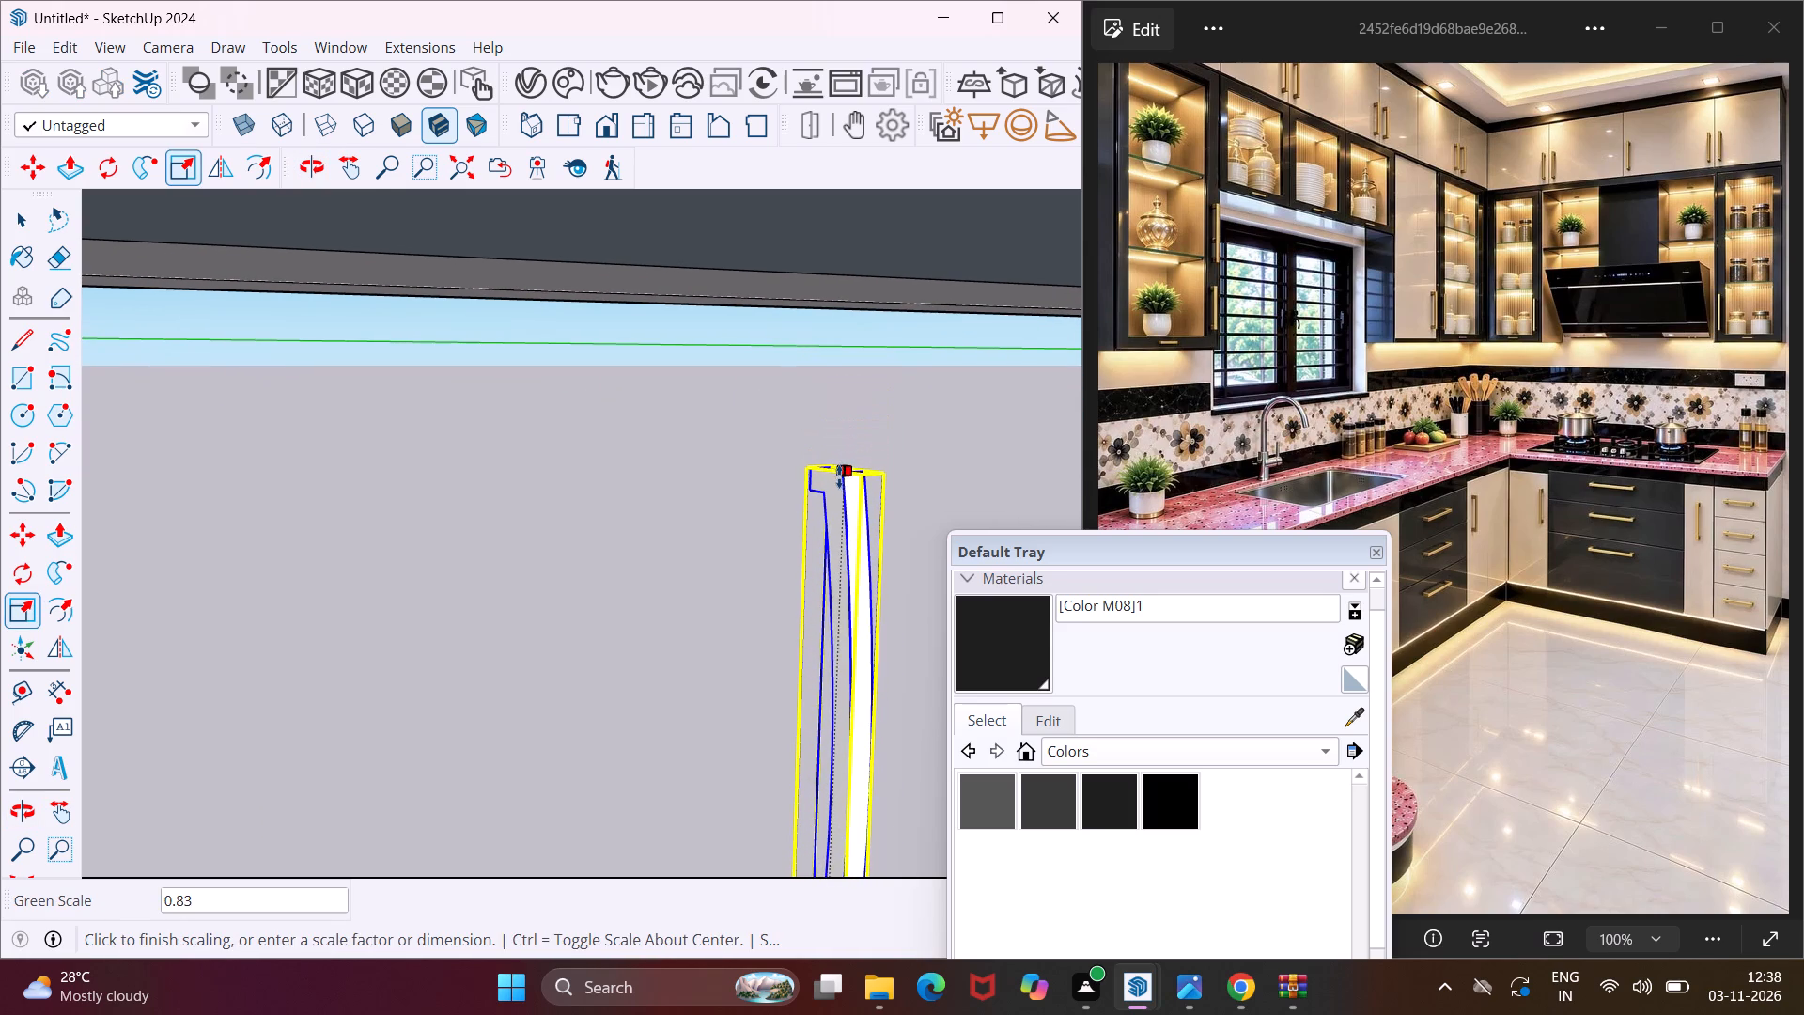
left_click(839, 476)
Scale the vertical handle down further along its length from its upper end.
scroll(669, 434, "down", 3)
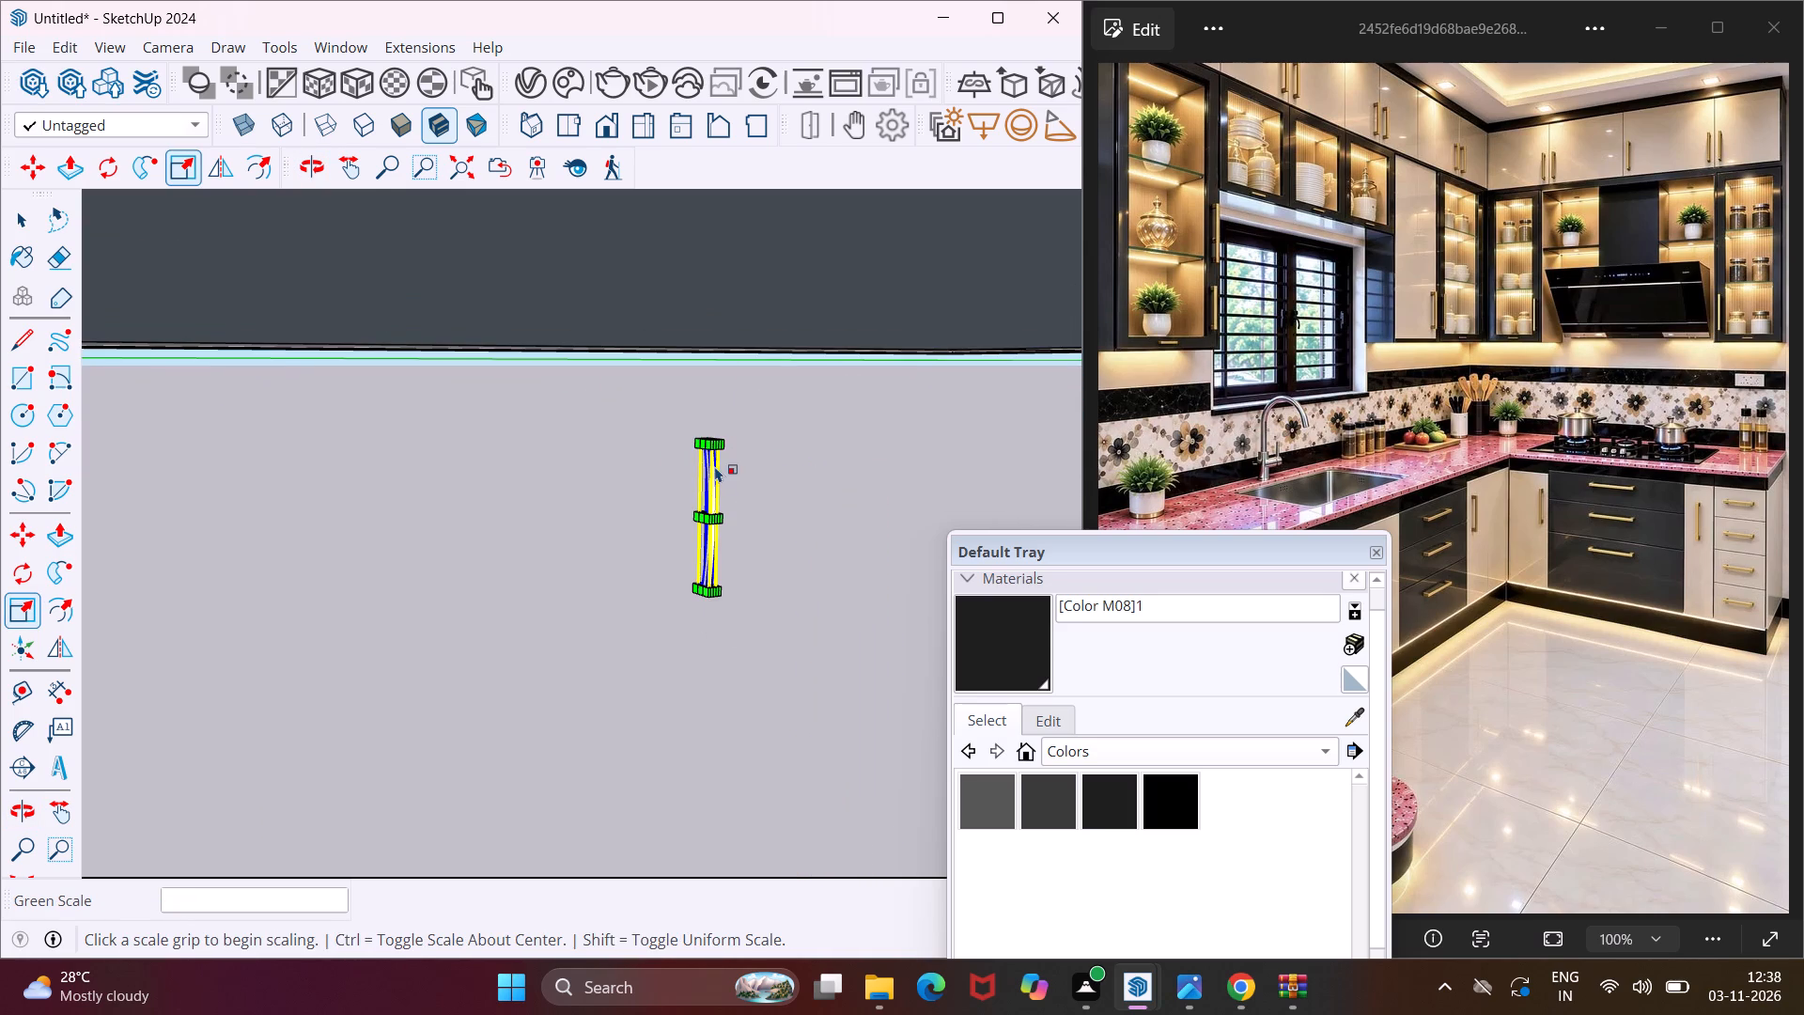
middle_click_drag(716, 465, 692, 465)
scroll(683, 460, "up", 14)
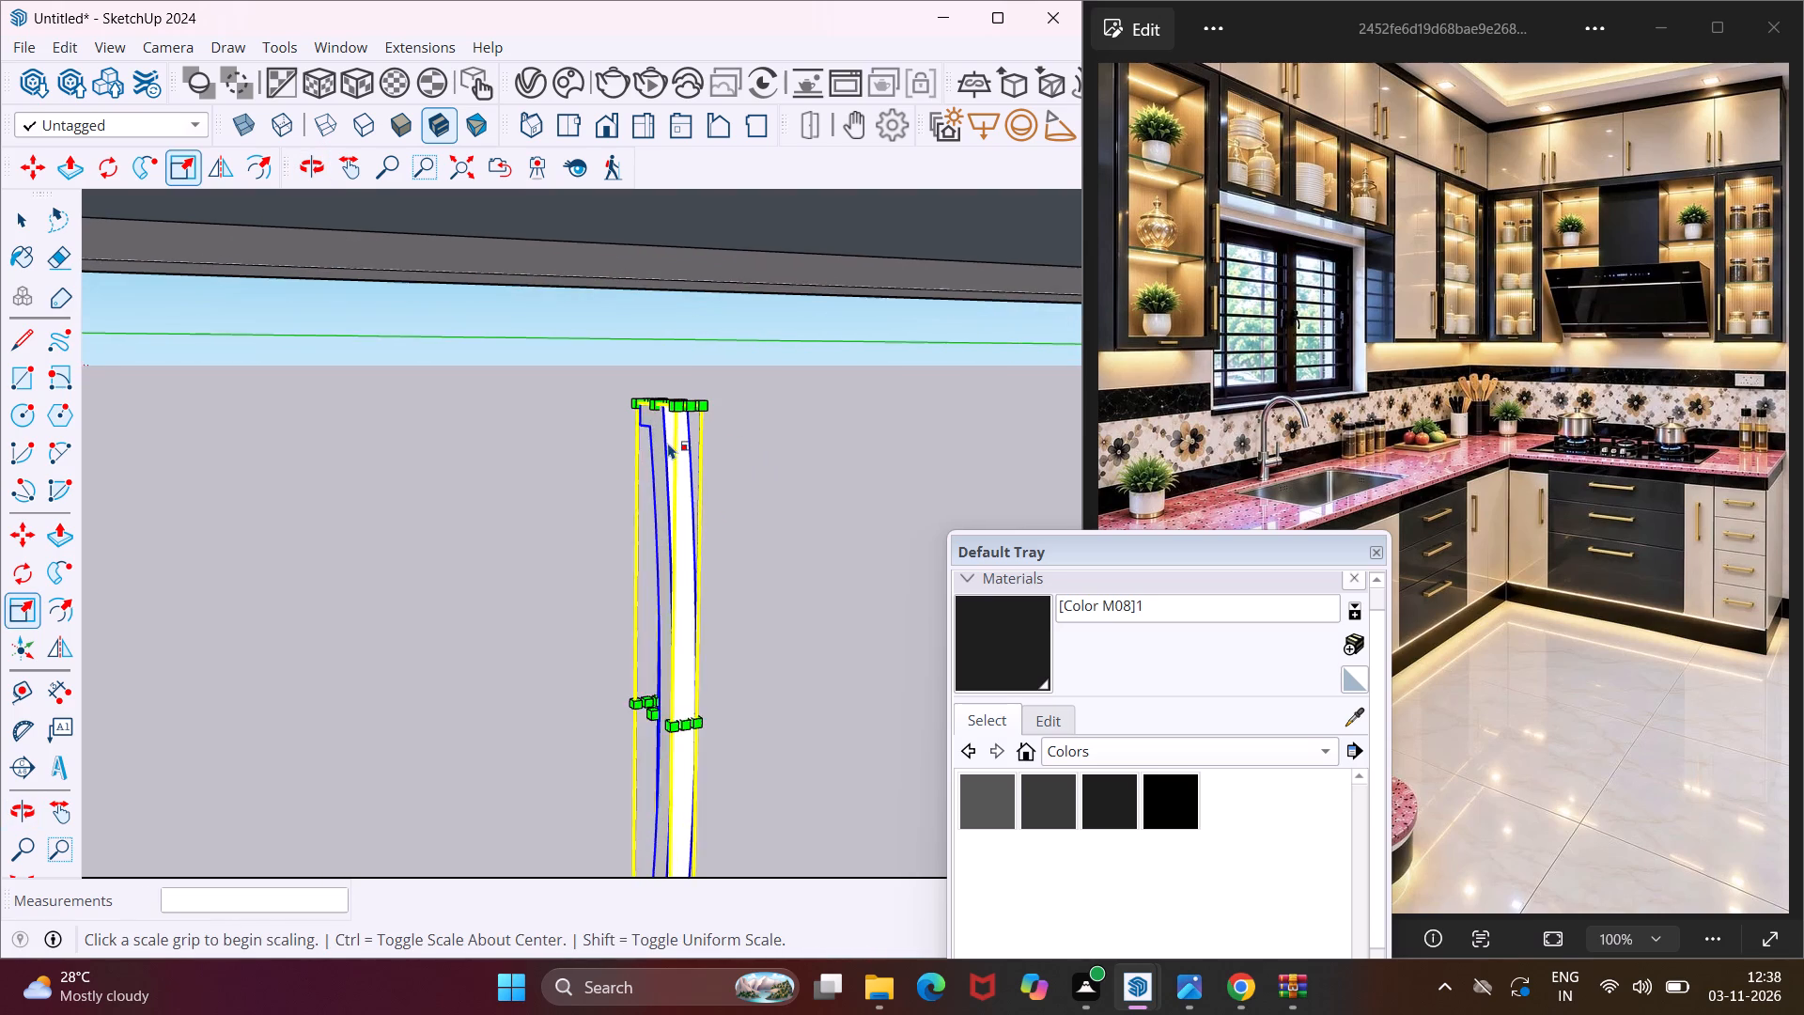
scroll(668, 443, "up", 4)
left_click(669, 393)
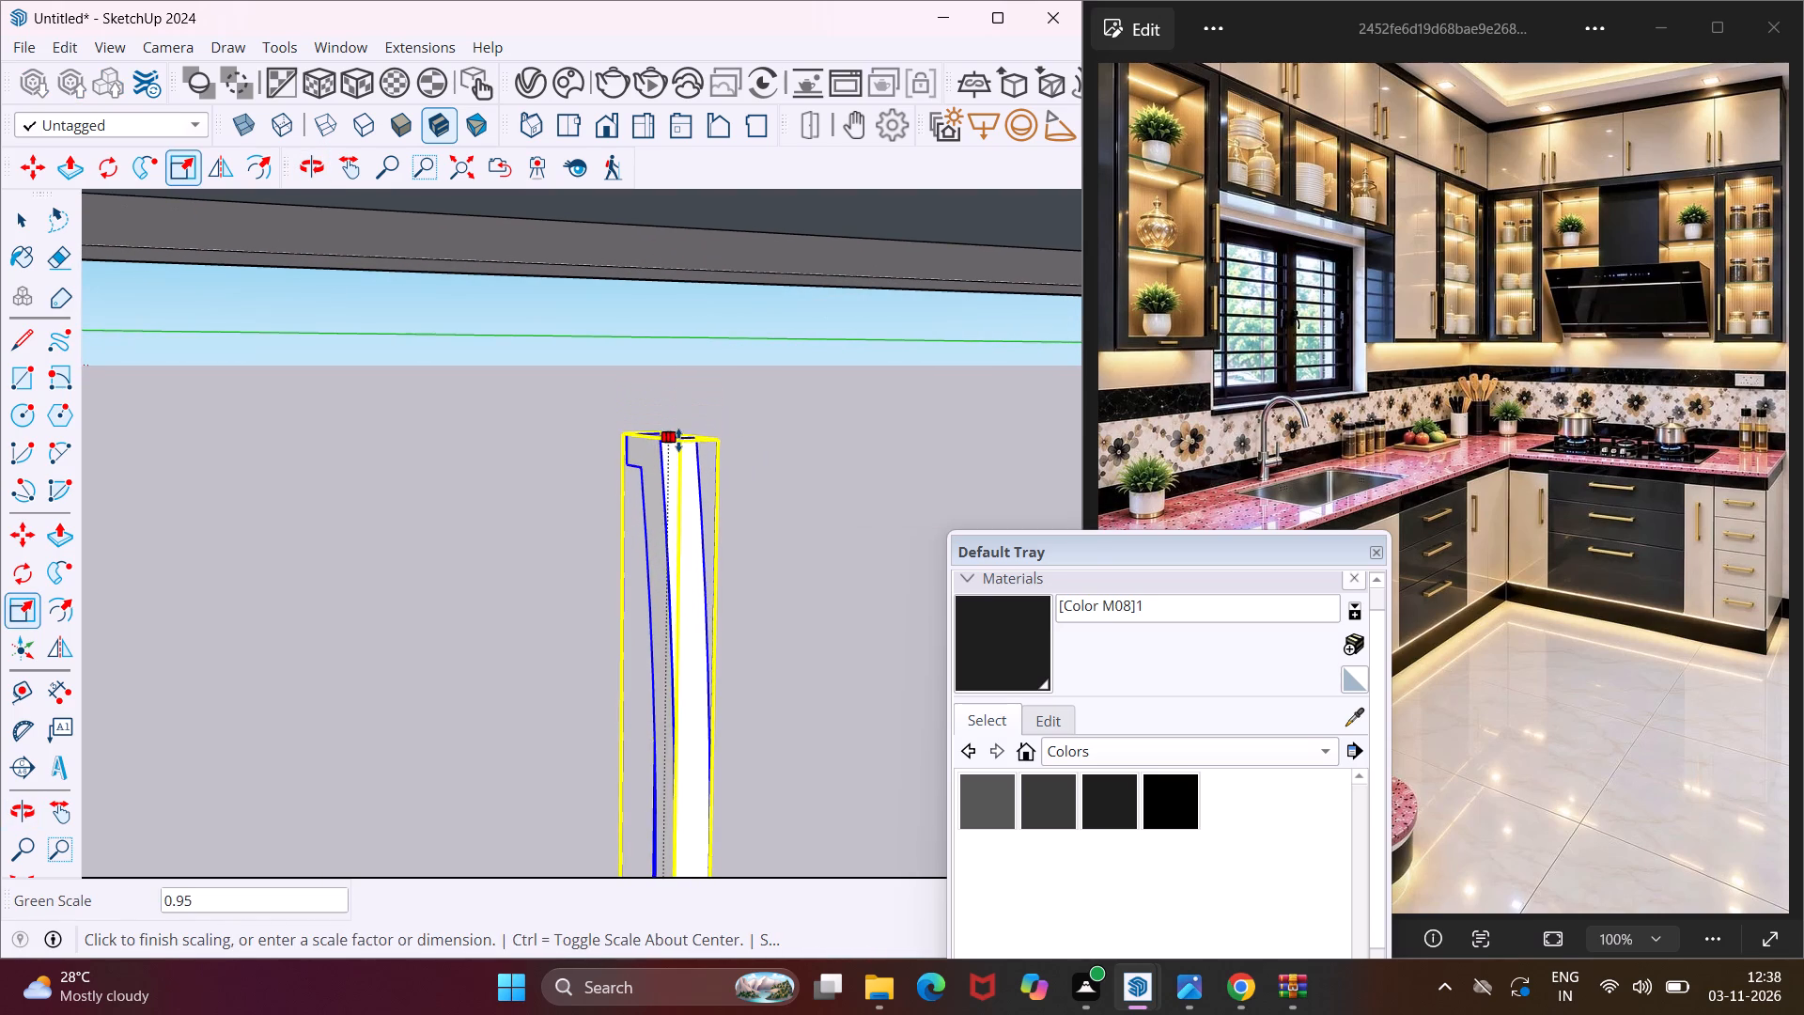
scroll(678, 440, "down", 4)
left_click(670, 541)
scroll(642, 510, "down", 2)
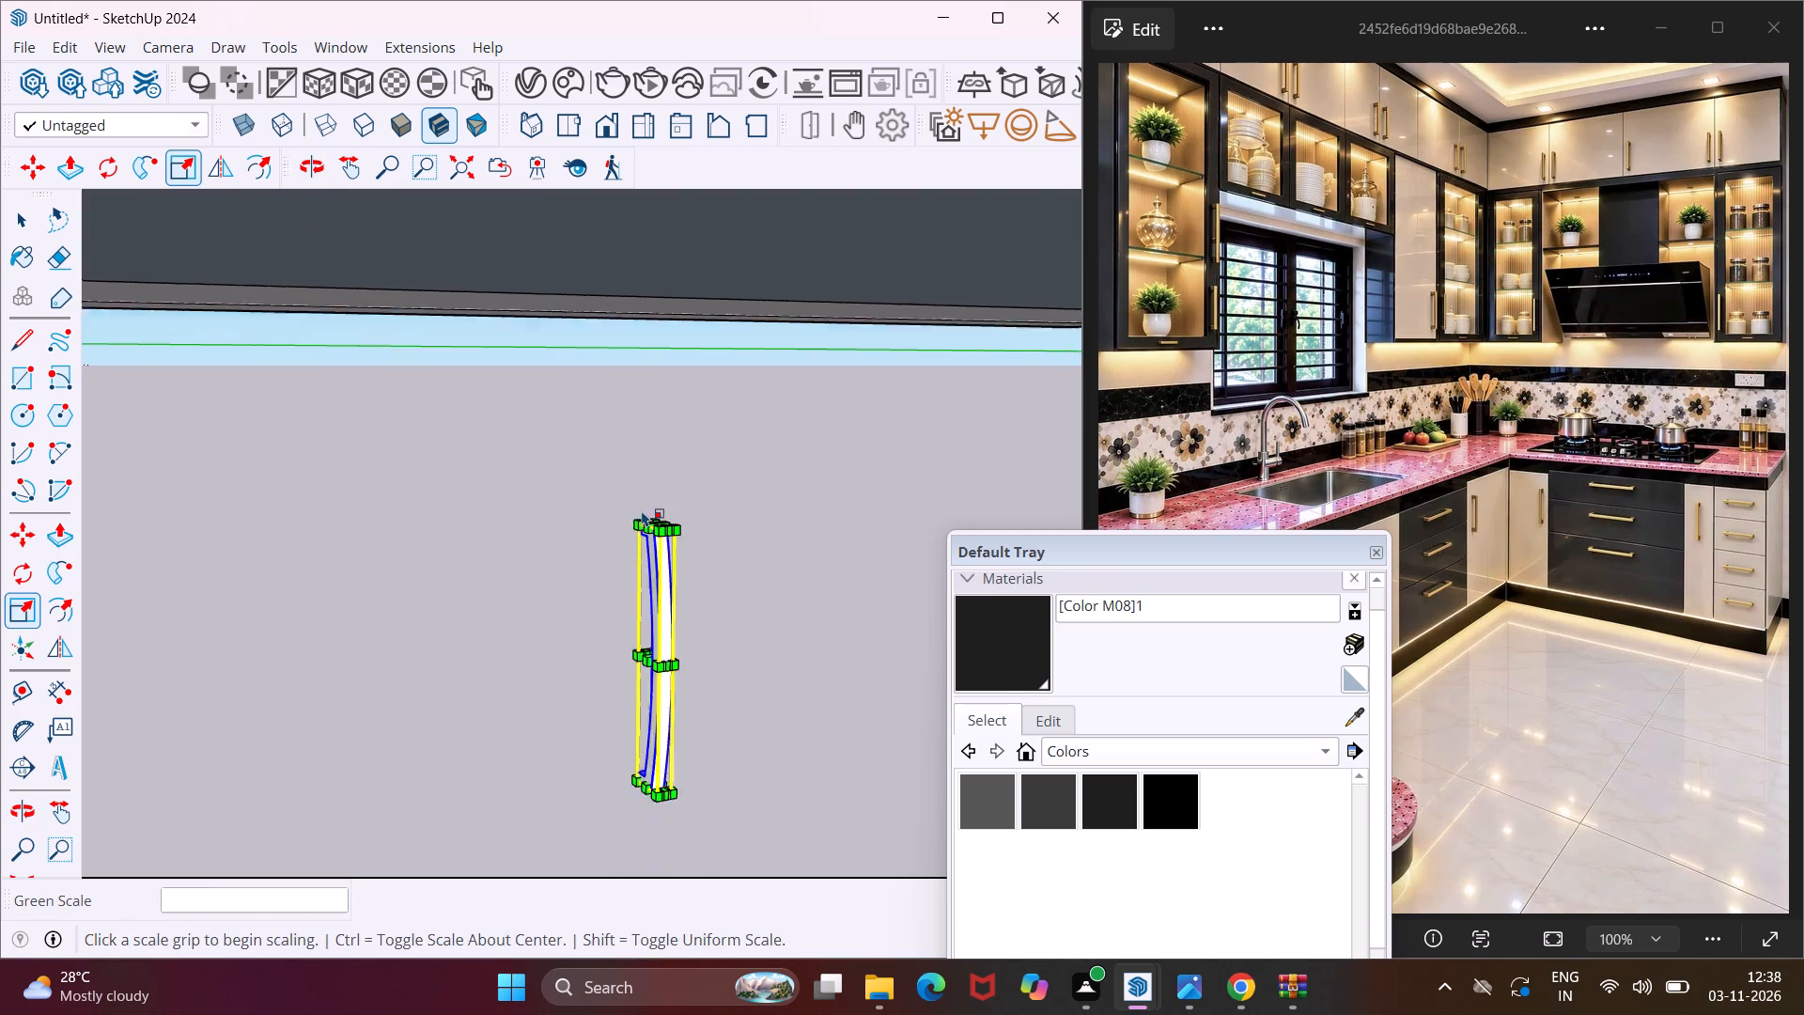
Move the vertical handle by its top corner up to the narrow corner cabinet door beside the window-wall drawers.
scroll(642, 510, "down", 2)
middle_click_drag(642, 510, 684, 384)
scroll(652, 432, "down", 2)
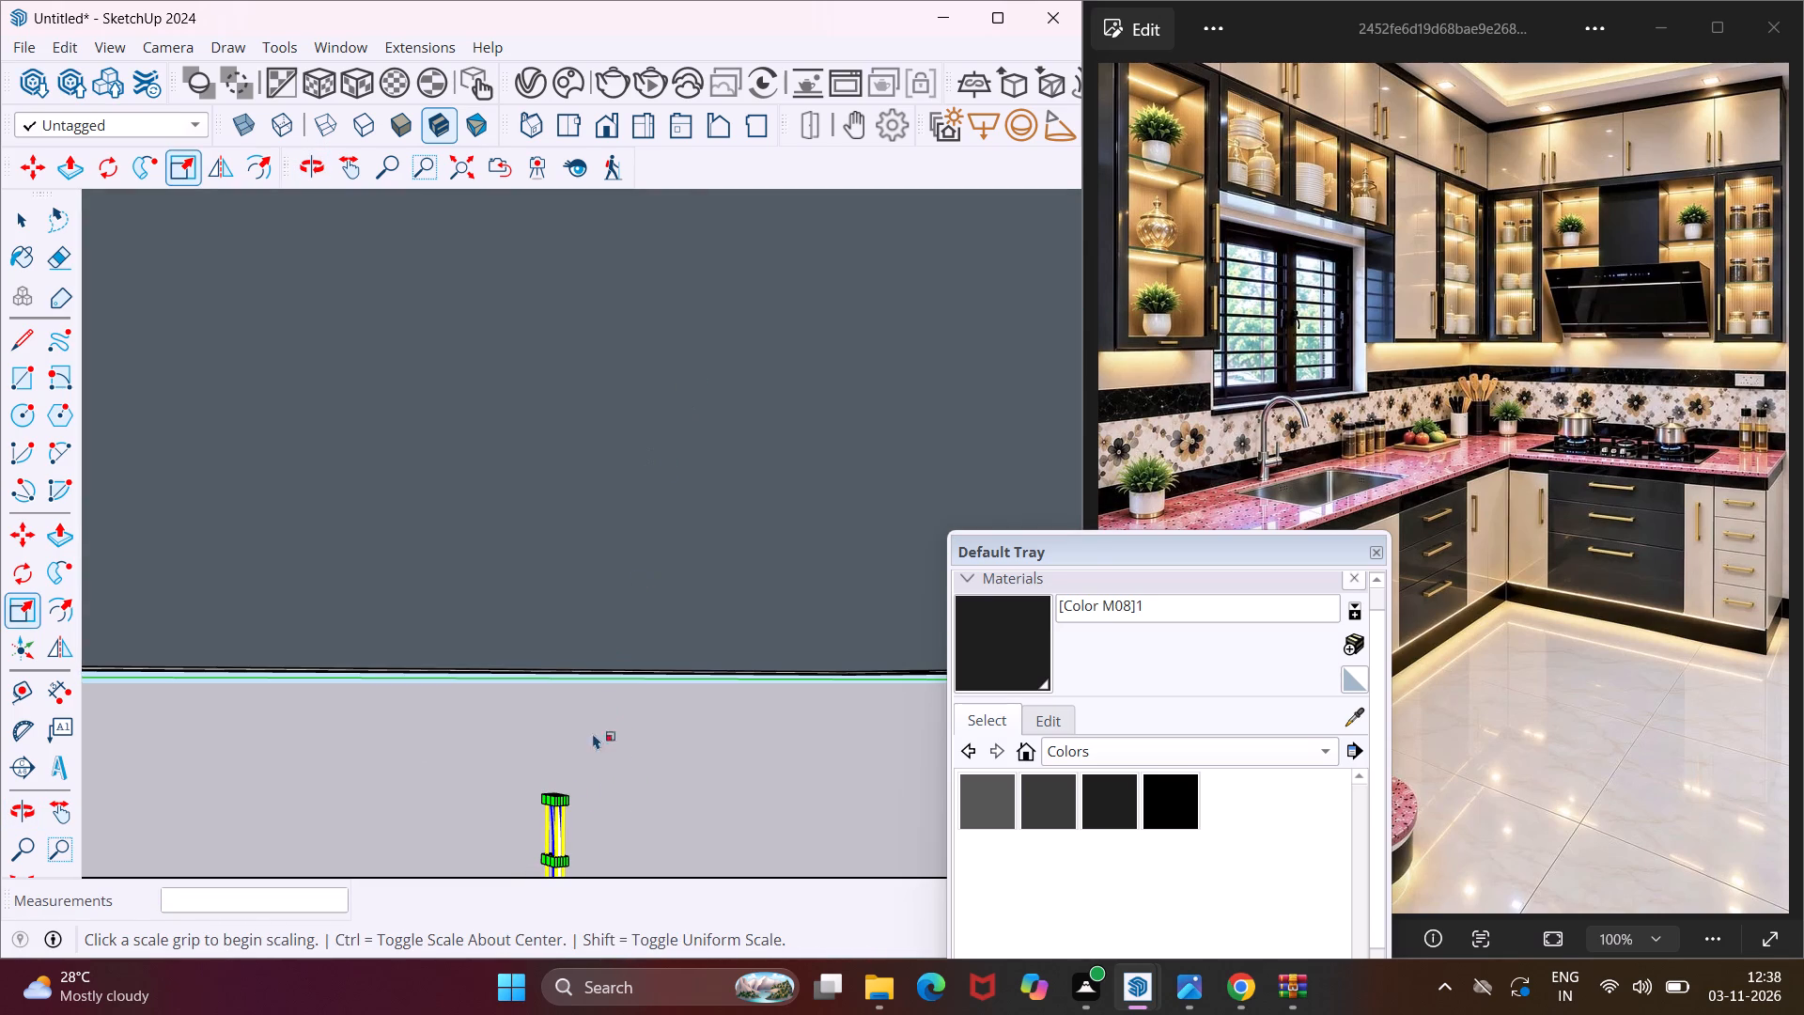
key("m")
scroll(552, 799, "up", 3)
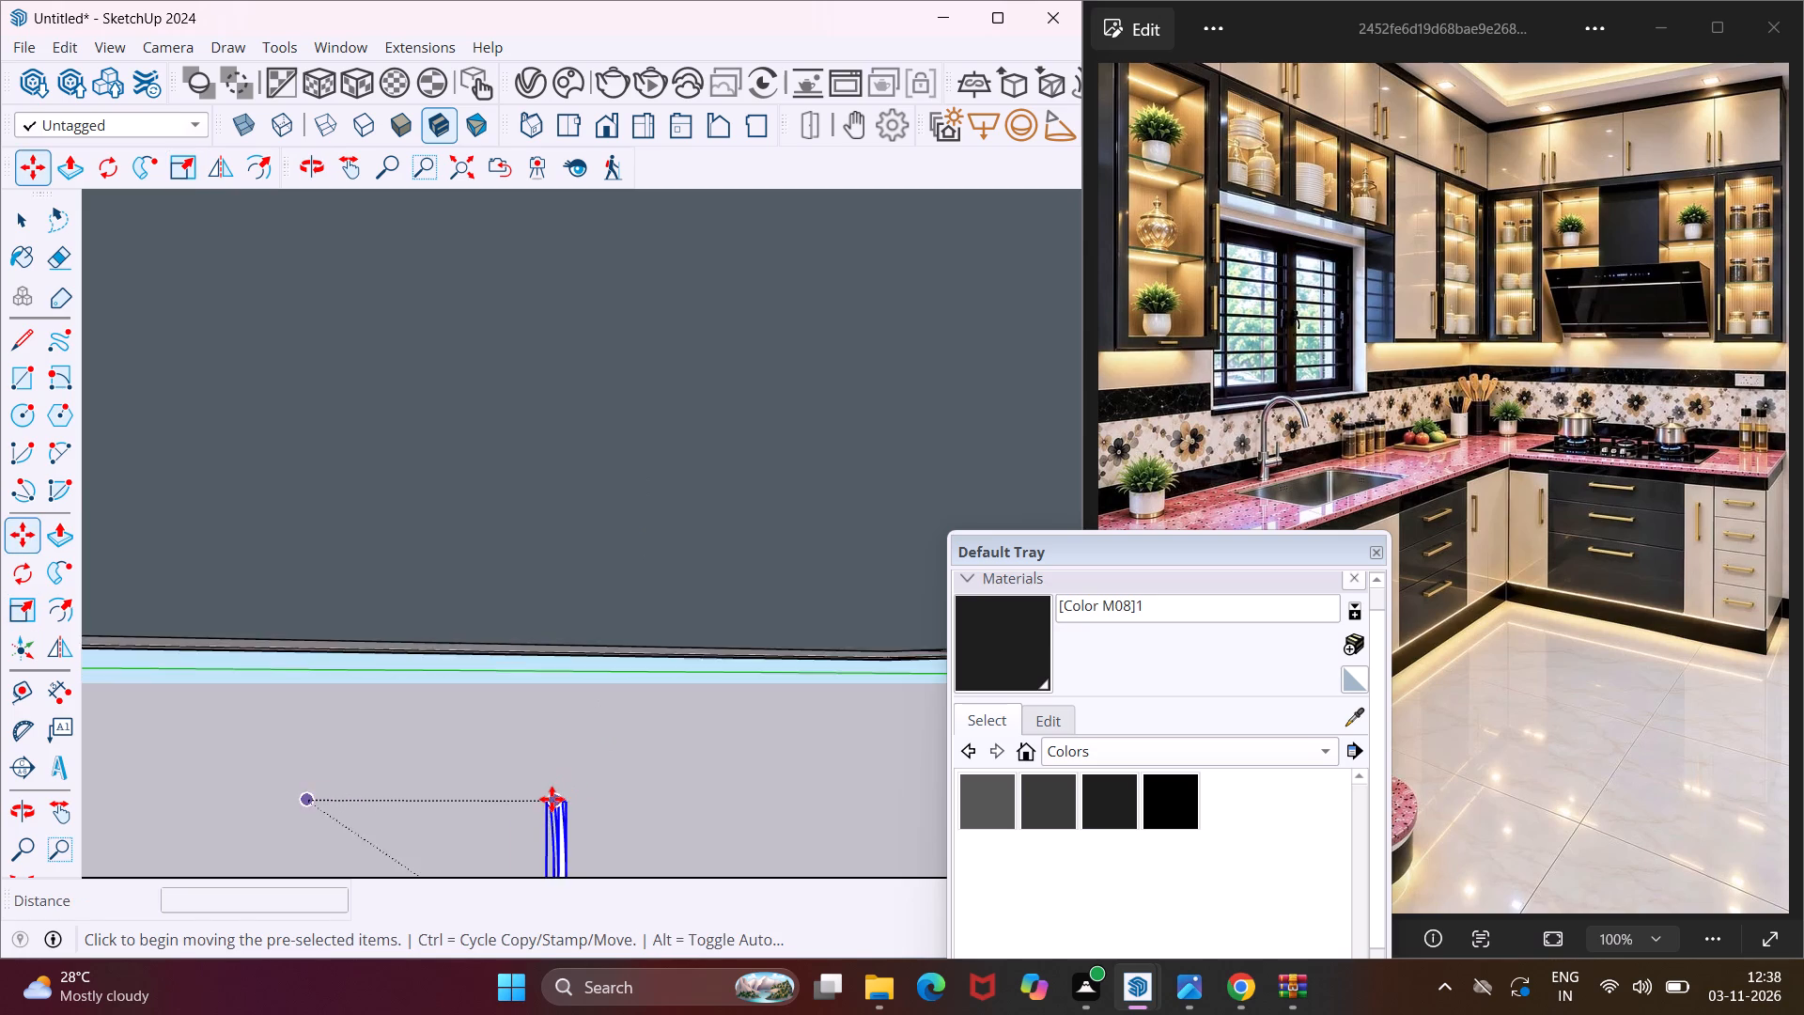
scroll(552, 799, "up", 7)
scroll(552, 799, "down", 2)
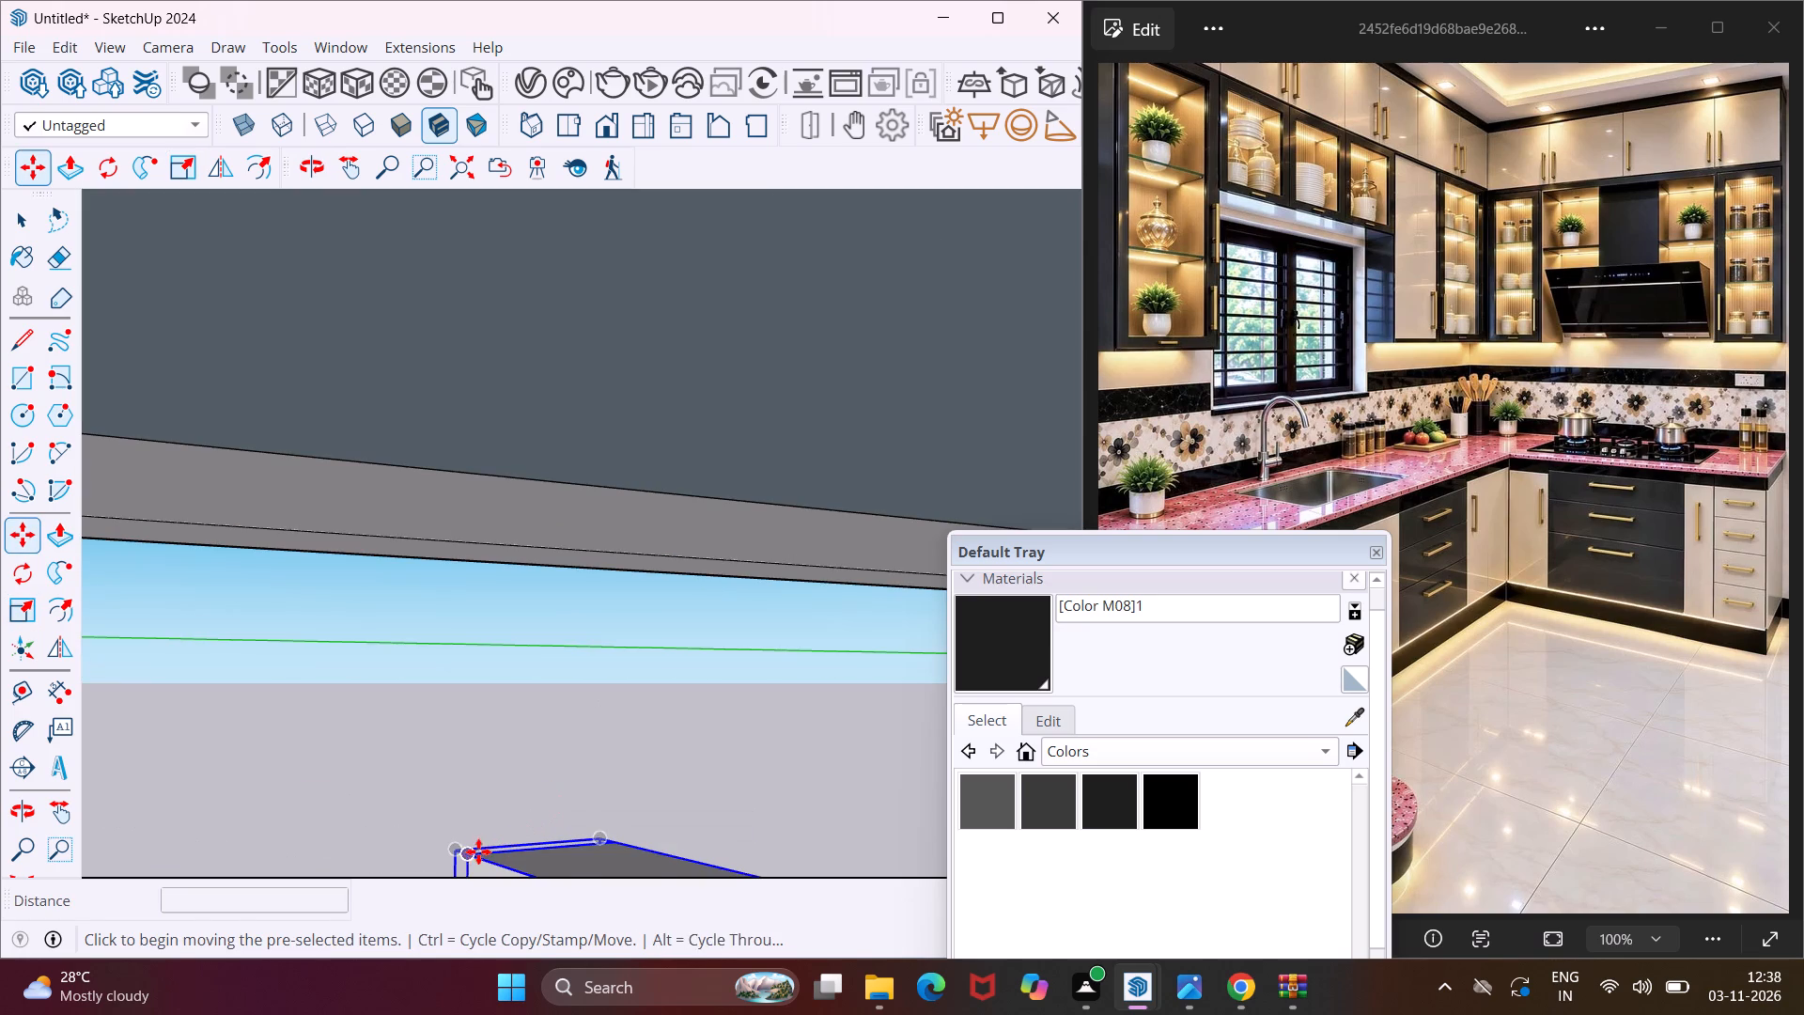
left_click(465, 851)
scroll(385, 784, "down", 3)
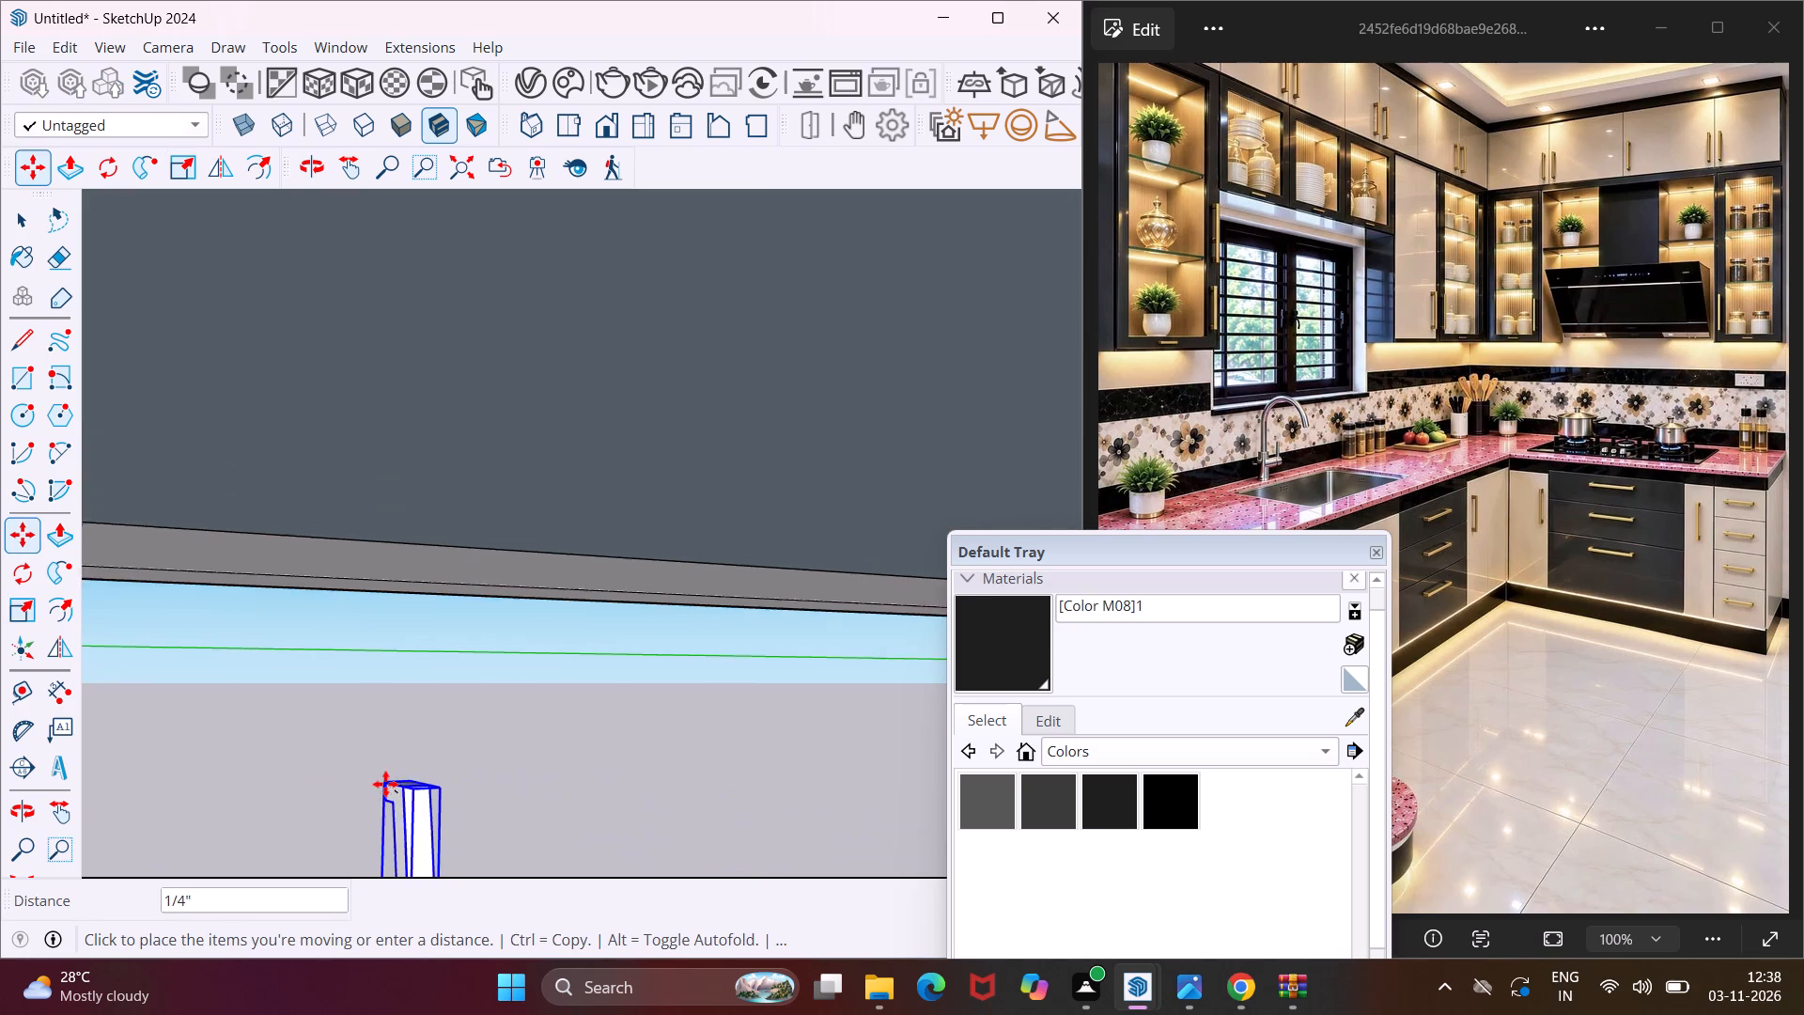
scroll(385, 784, "down", 11)
scroll(304, 782, "down", 2)
scroll(304, 782, "up", 1)
scroll(304, 782, "down", 5)
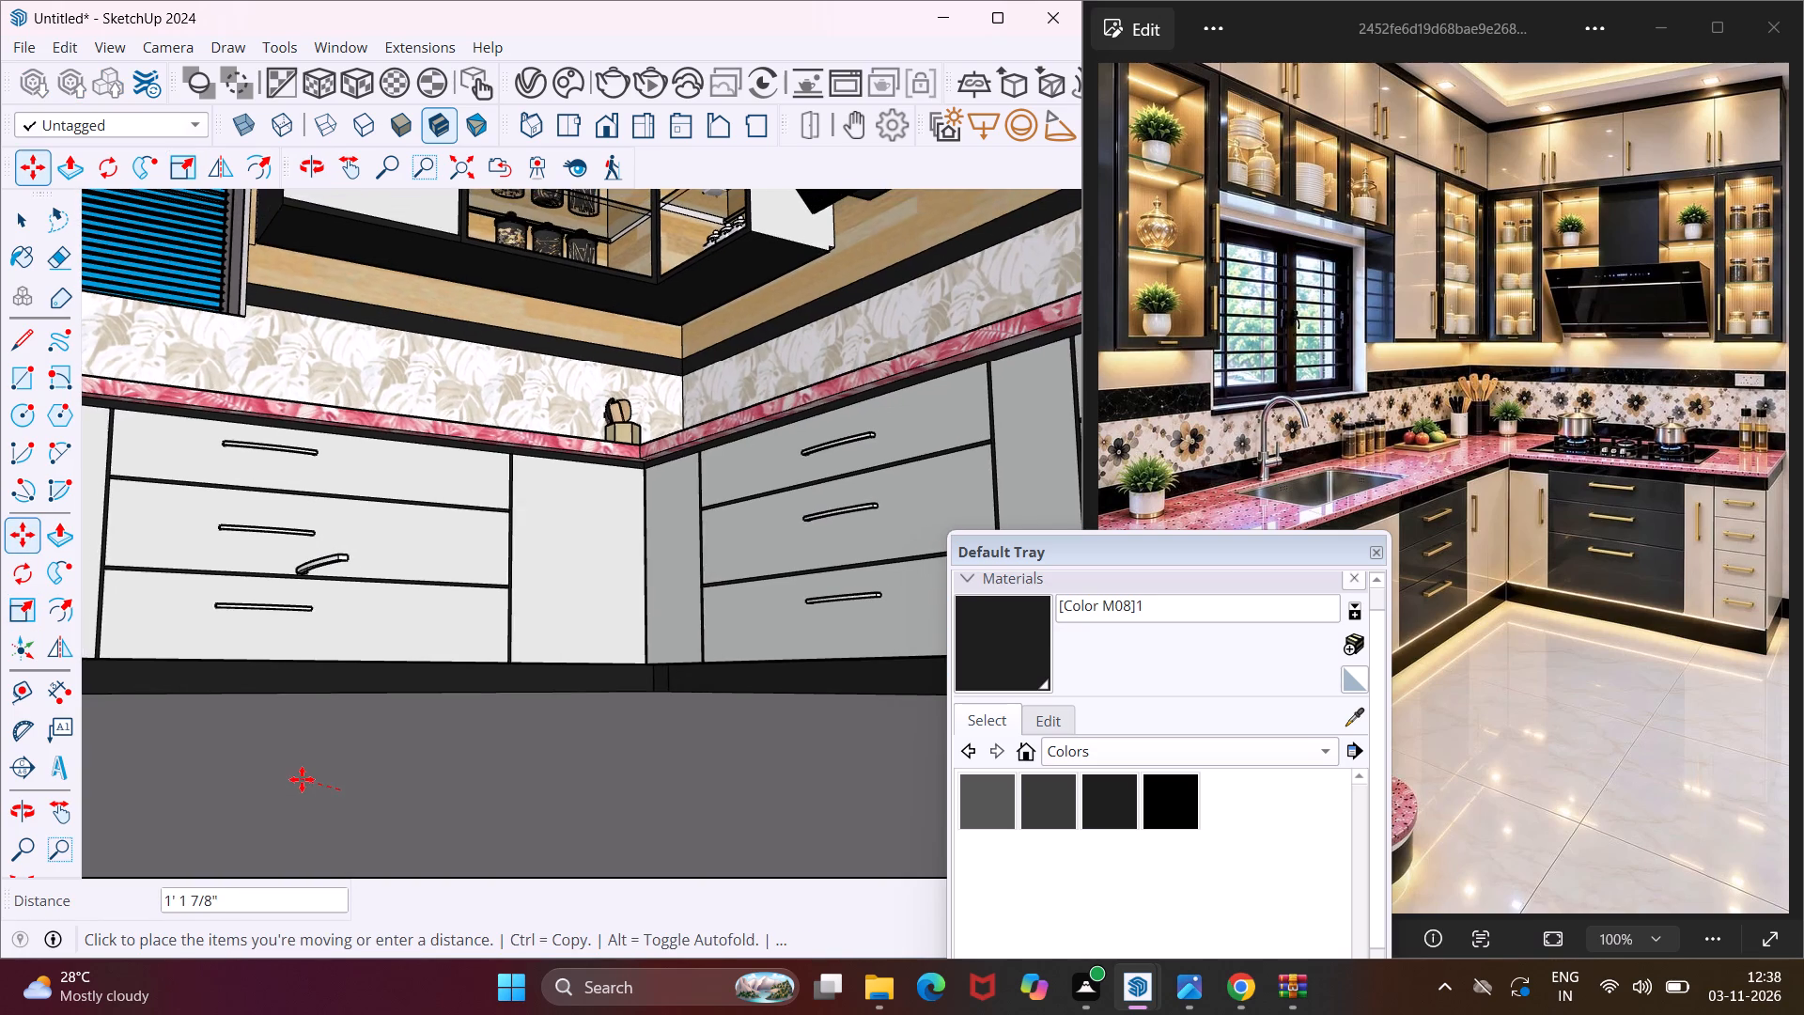
scroll(302, 779, "down", 8)
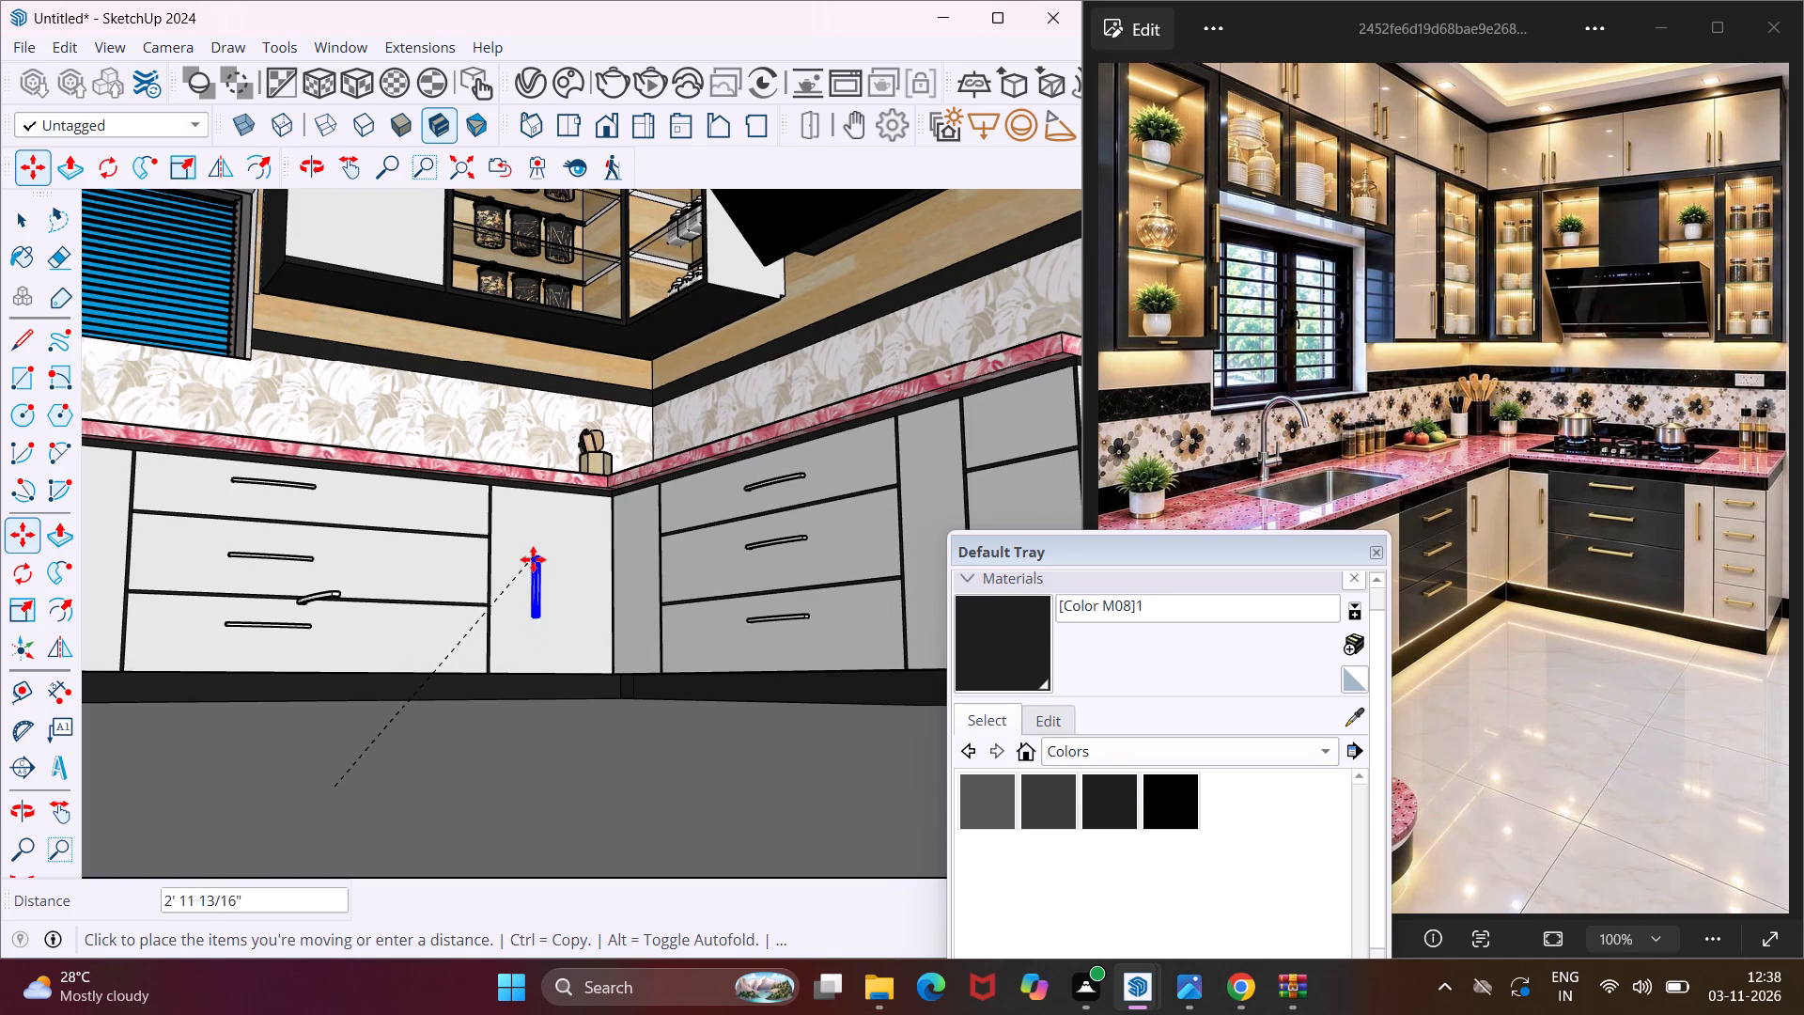
scroll(533, 557, "up", 5)
middle_click_drag(533, 557, 532, 645)
scroll(500, 558, "up", 4)
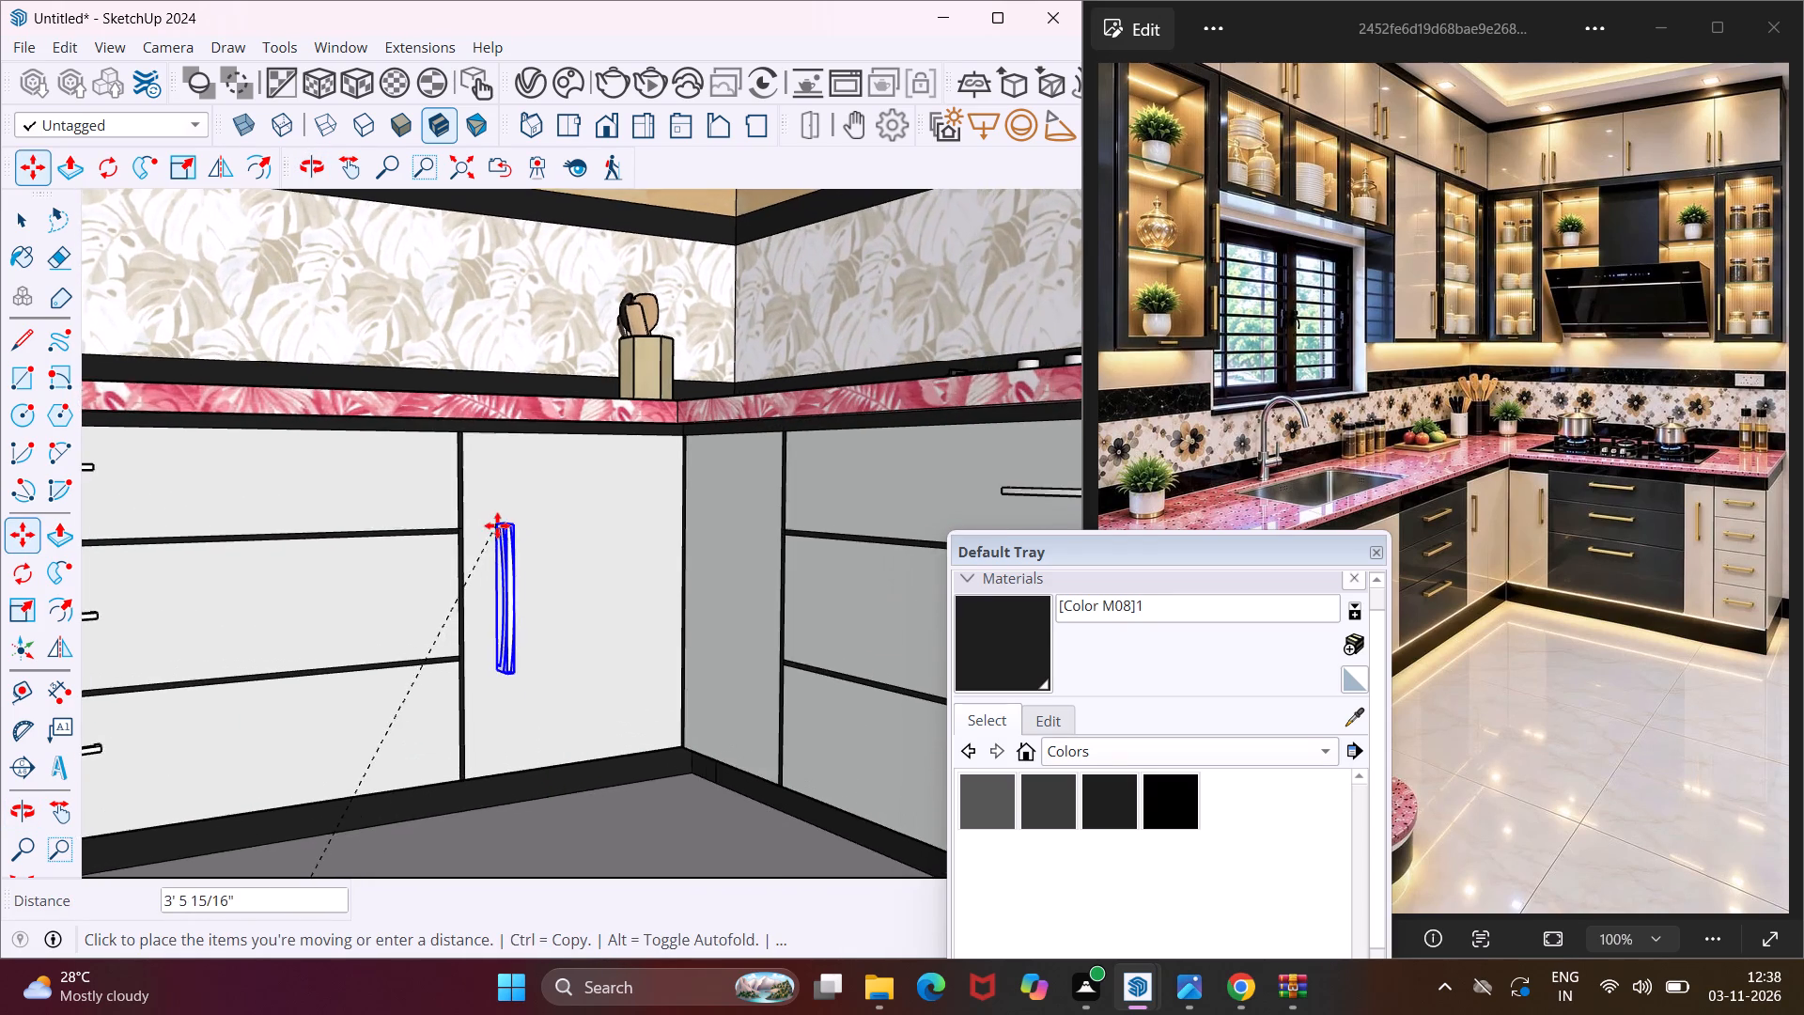
scroll(497, 525, "up", 2)
left_click(490, 508)
Move the vertical handle about 3' 1" onto the narrow corner door's face, near the door edge beside the drawers.
middle_click_drag(491, 545, 506, 556)
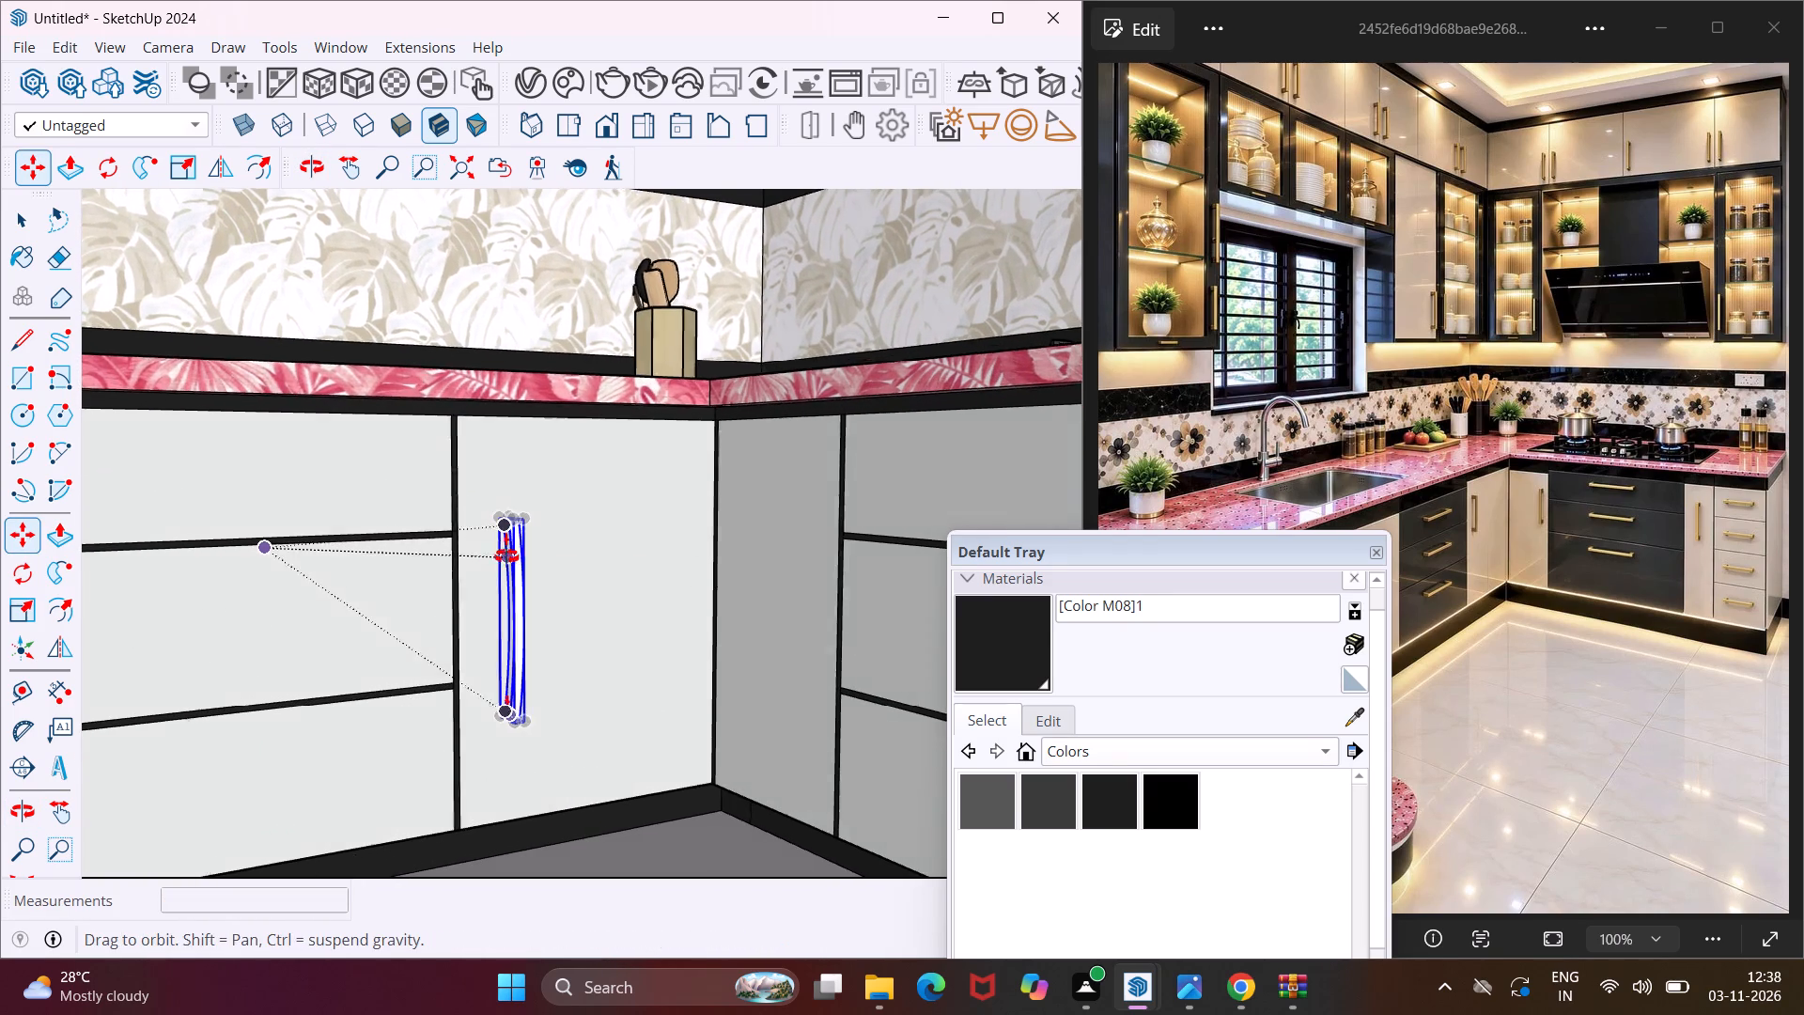
middle_click_drag(506, 556, 560, 574)
scroll(676, 607, "up", 2)
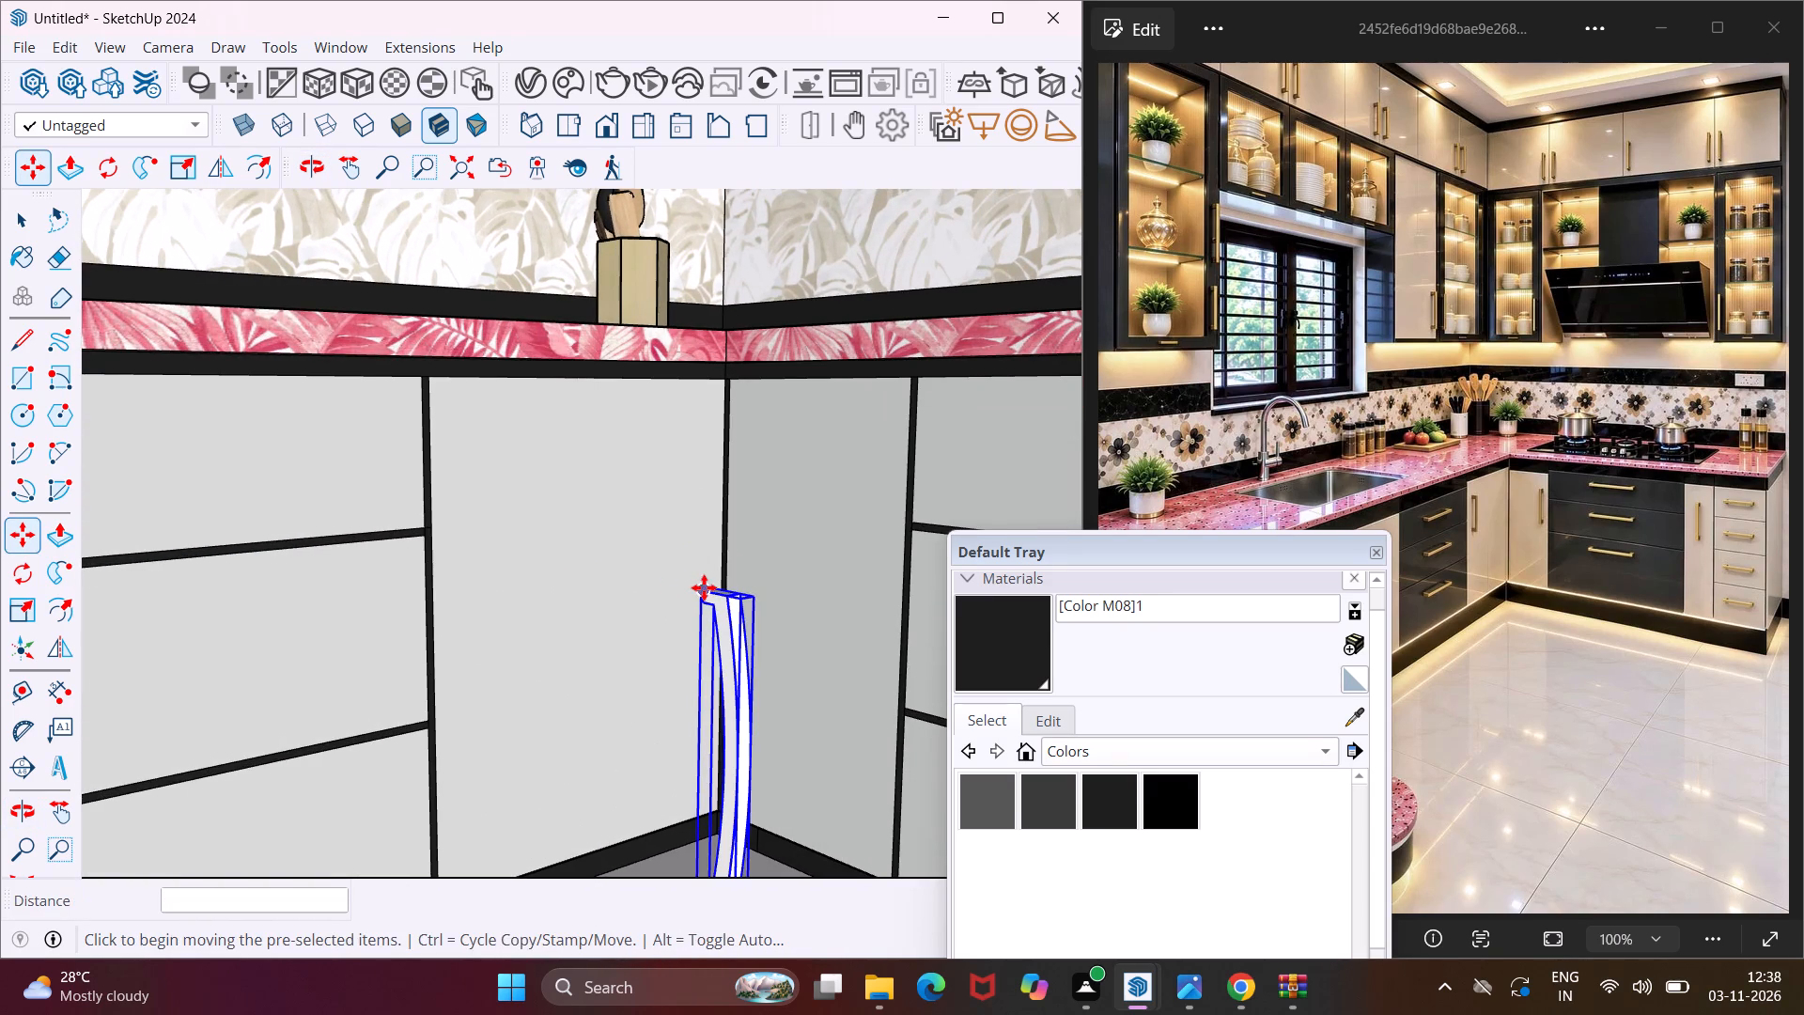
left_click(704, 587)
left_click(485, 499)
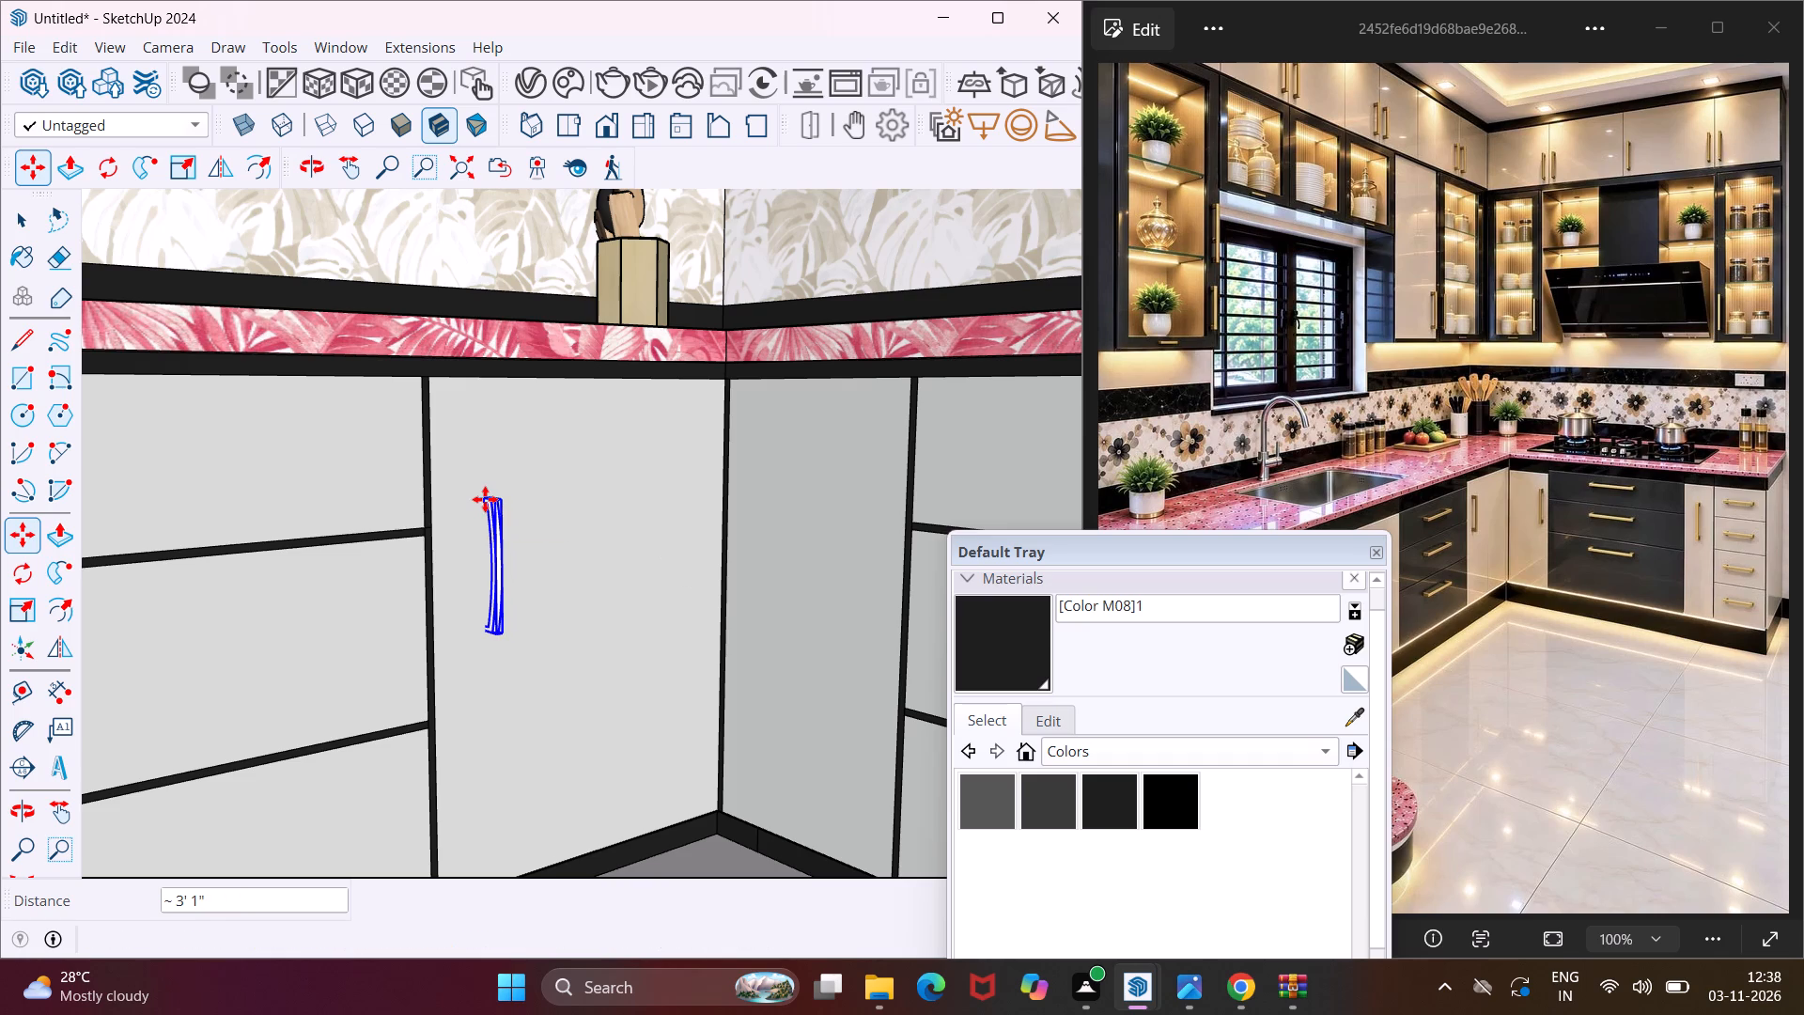
middle_click_drag(485, 499, 661, 534)
scroll(661, 534, "up", 1)
scroll(634, 503, "down", 4)
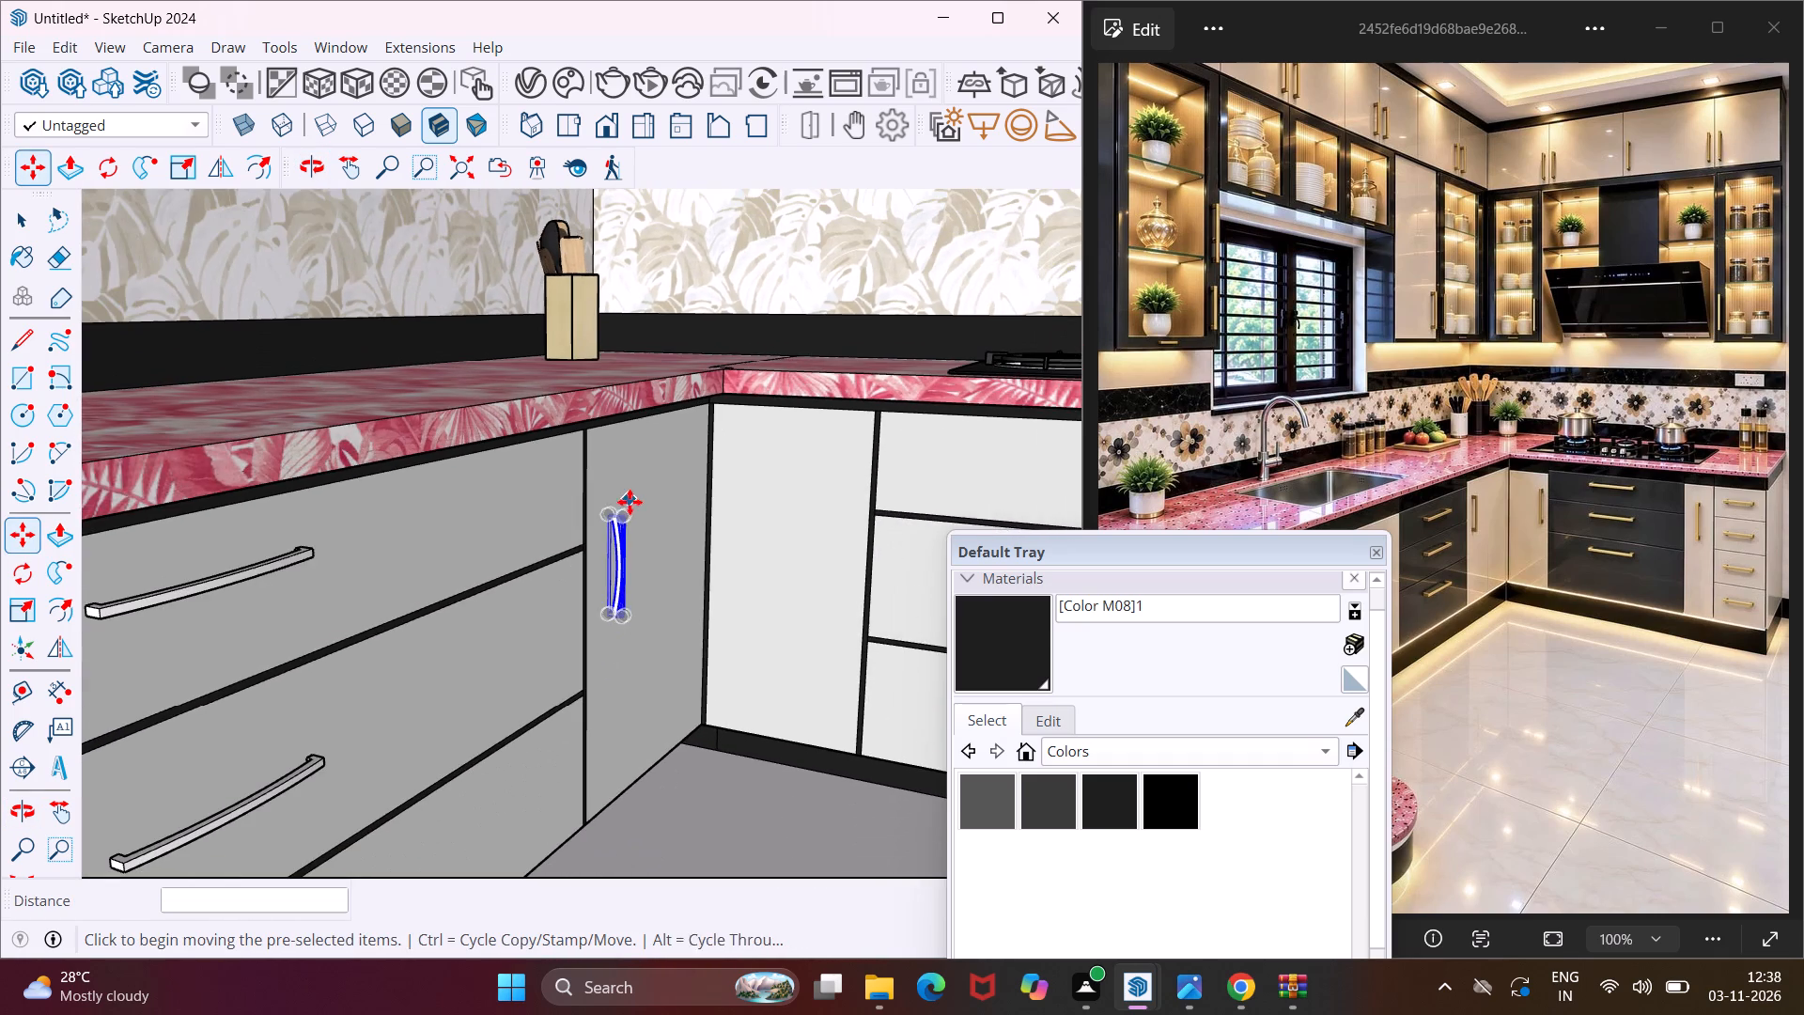
Copy the vertical handle about 6' 5" along the window wall onto the base cabinet door beside the three drawers, near the door's far edge.
scroll(616, 504, "down", 3)
middle_click_drag(277, 588, 359, 600)
scroll(682, 519, "up", 3)
scroll(633, 472, "down", 5)
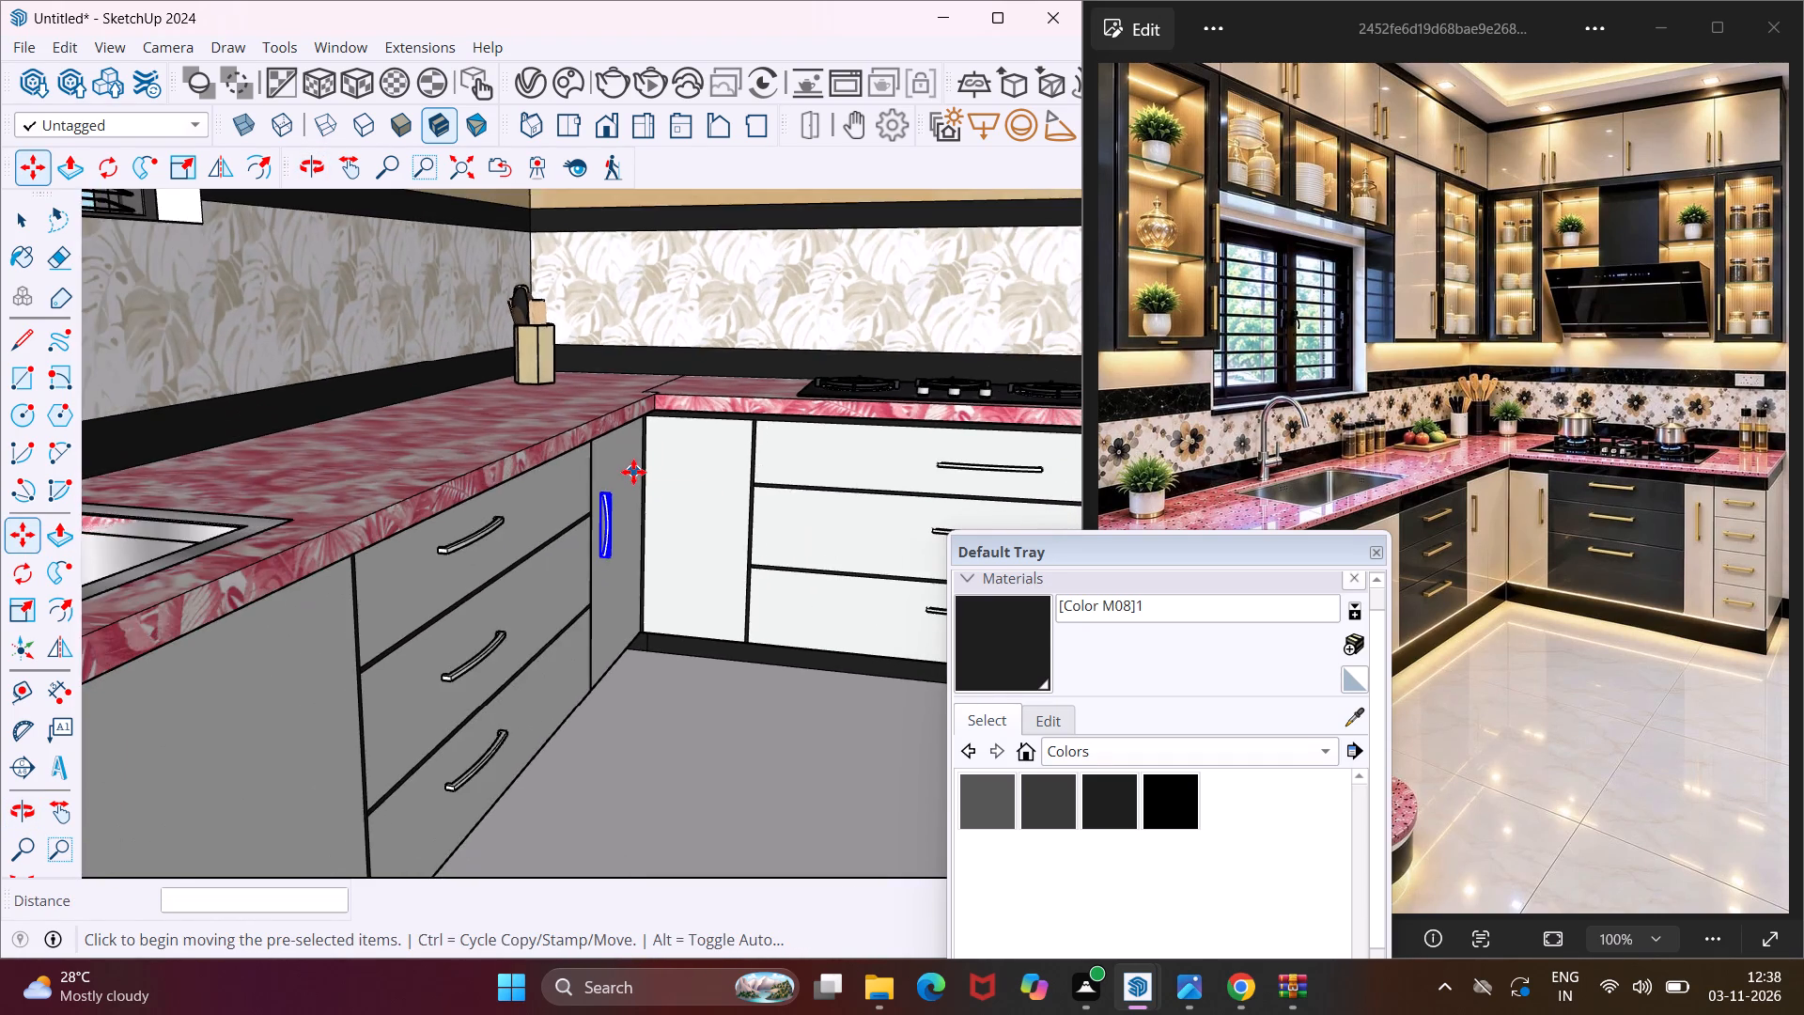
middle_click_drag(633, 472, 492, 444)
scroll(514, 430, "down", 3)
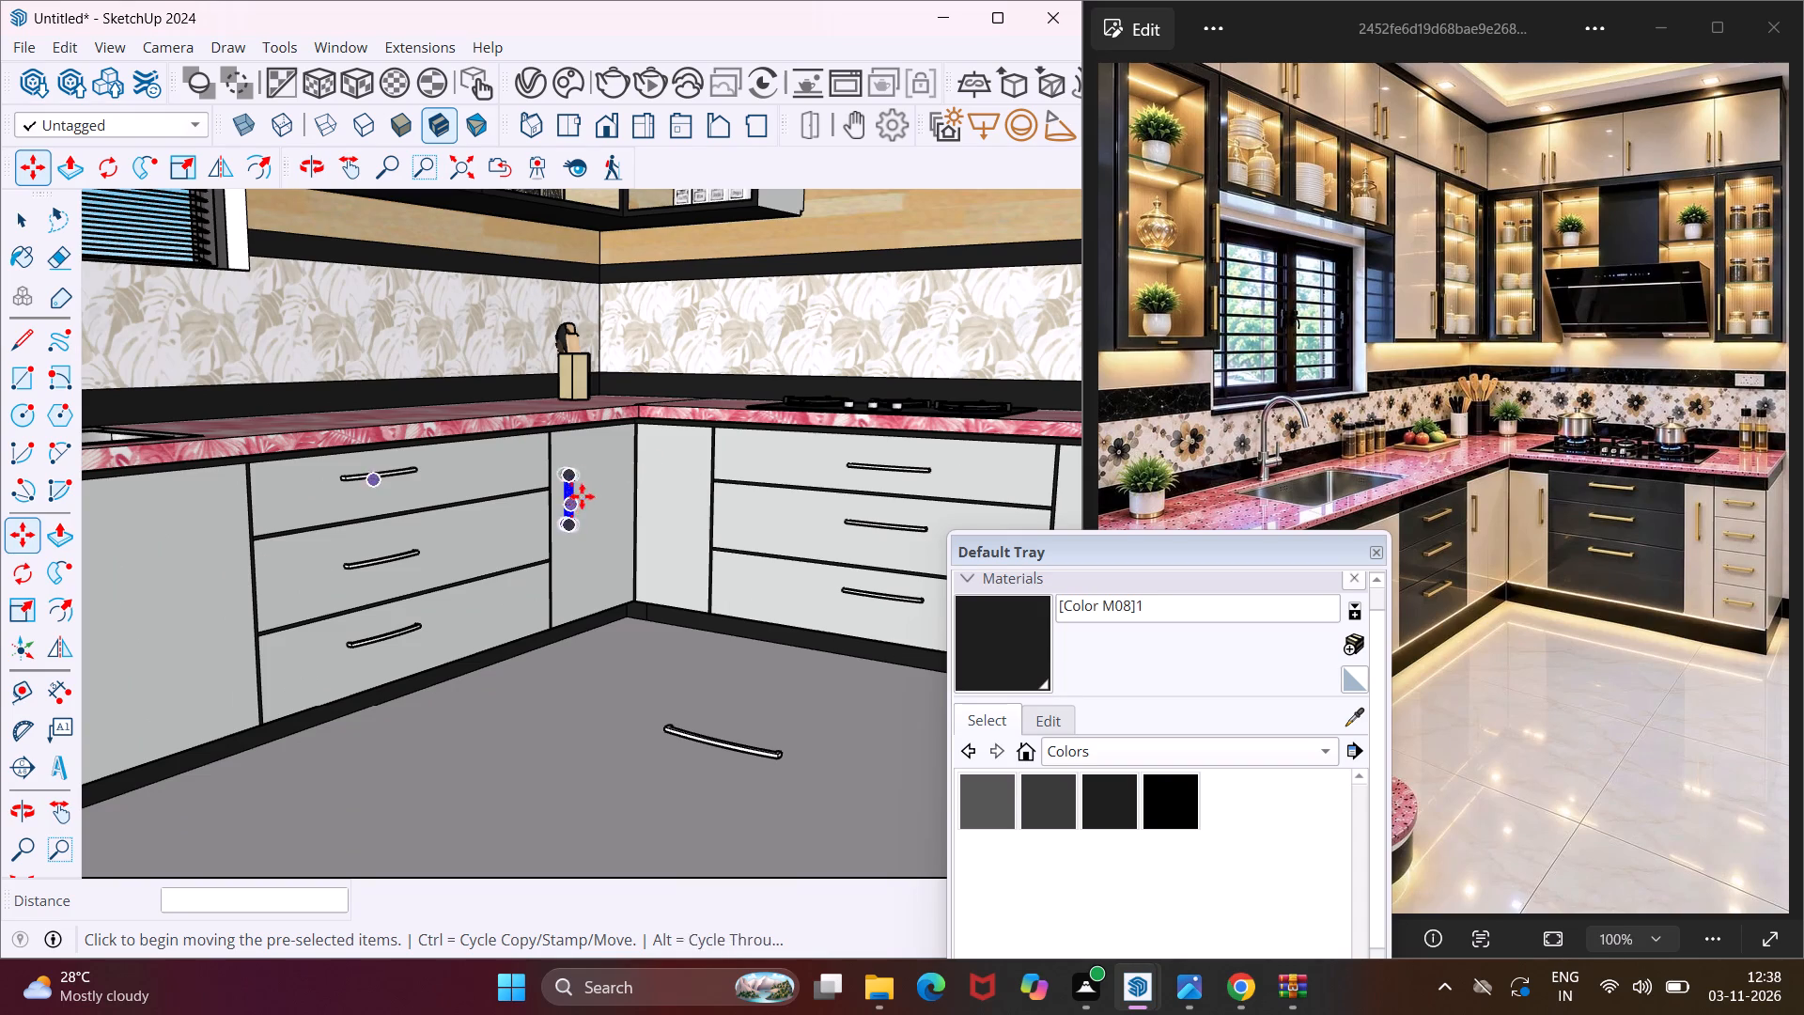
scroll(599, 462, "up", 4)
scroll(599, 461, "down", 9)
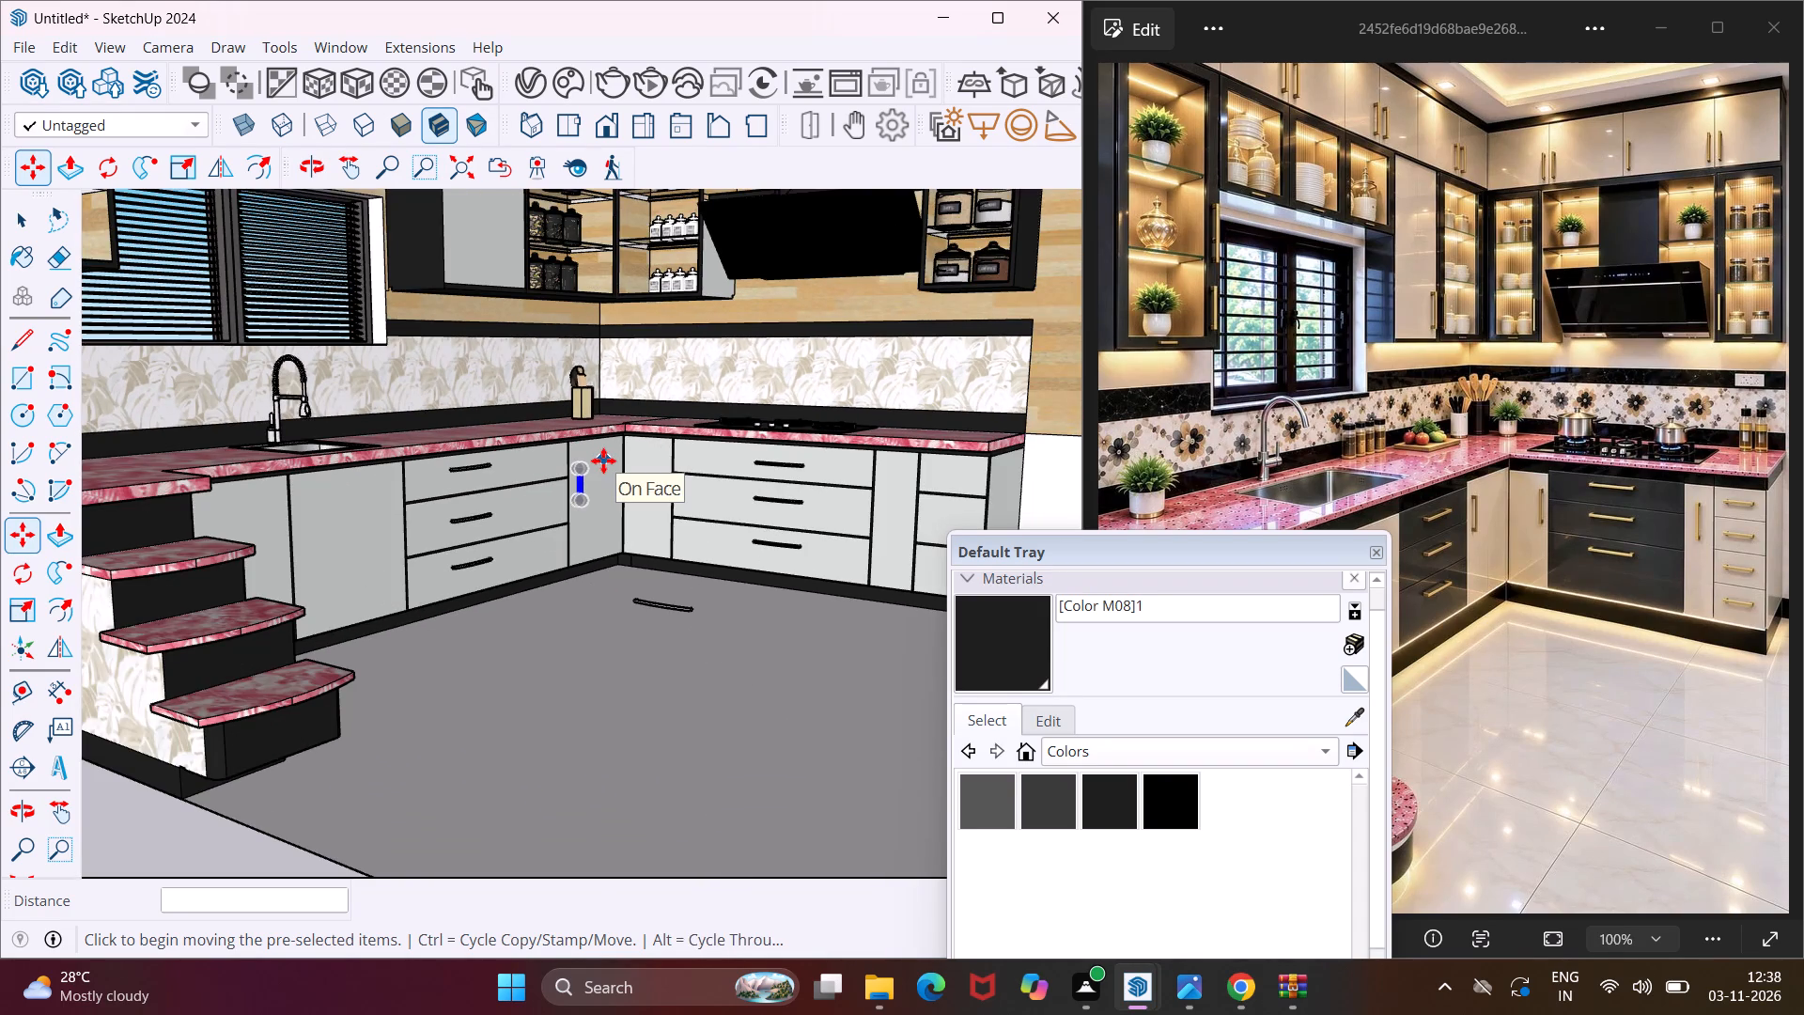
left_click(603, 461)
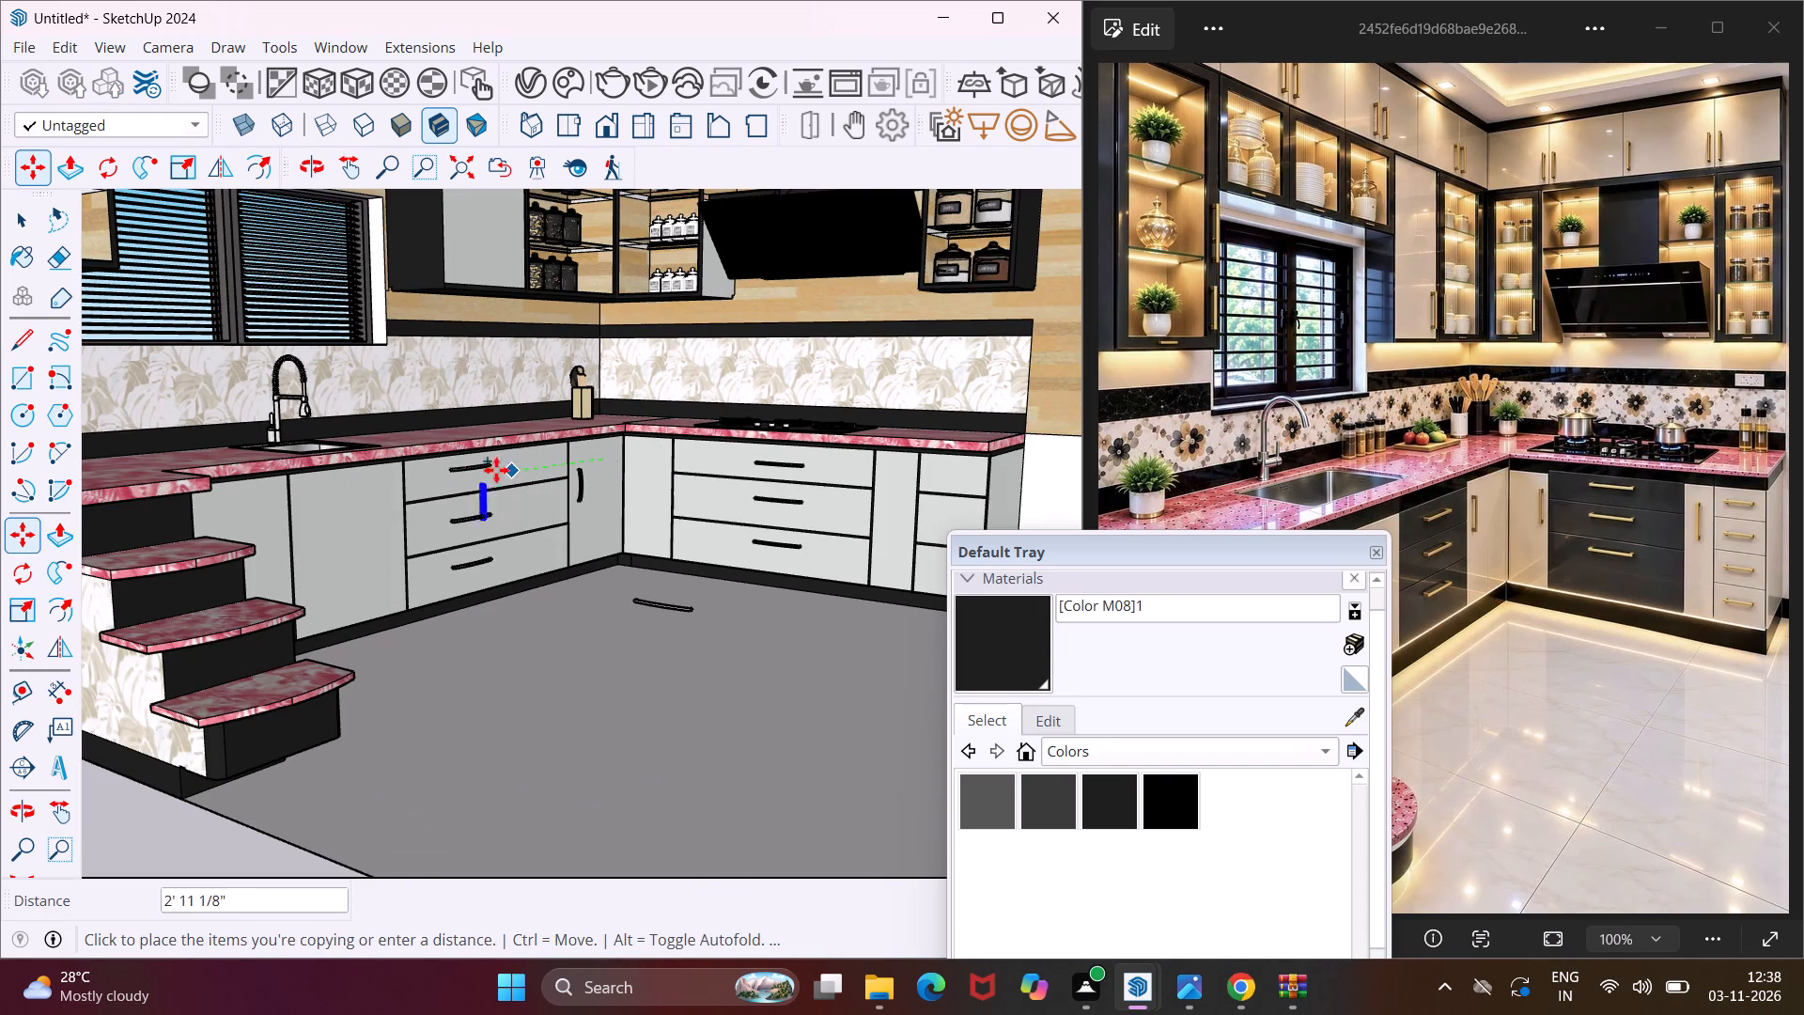
left_click(360, 501)
Copy the under-sink door's handle about 1' across the door joint onto the adjoining base door beside the stepped shelves.
left_click(355, 505)
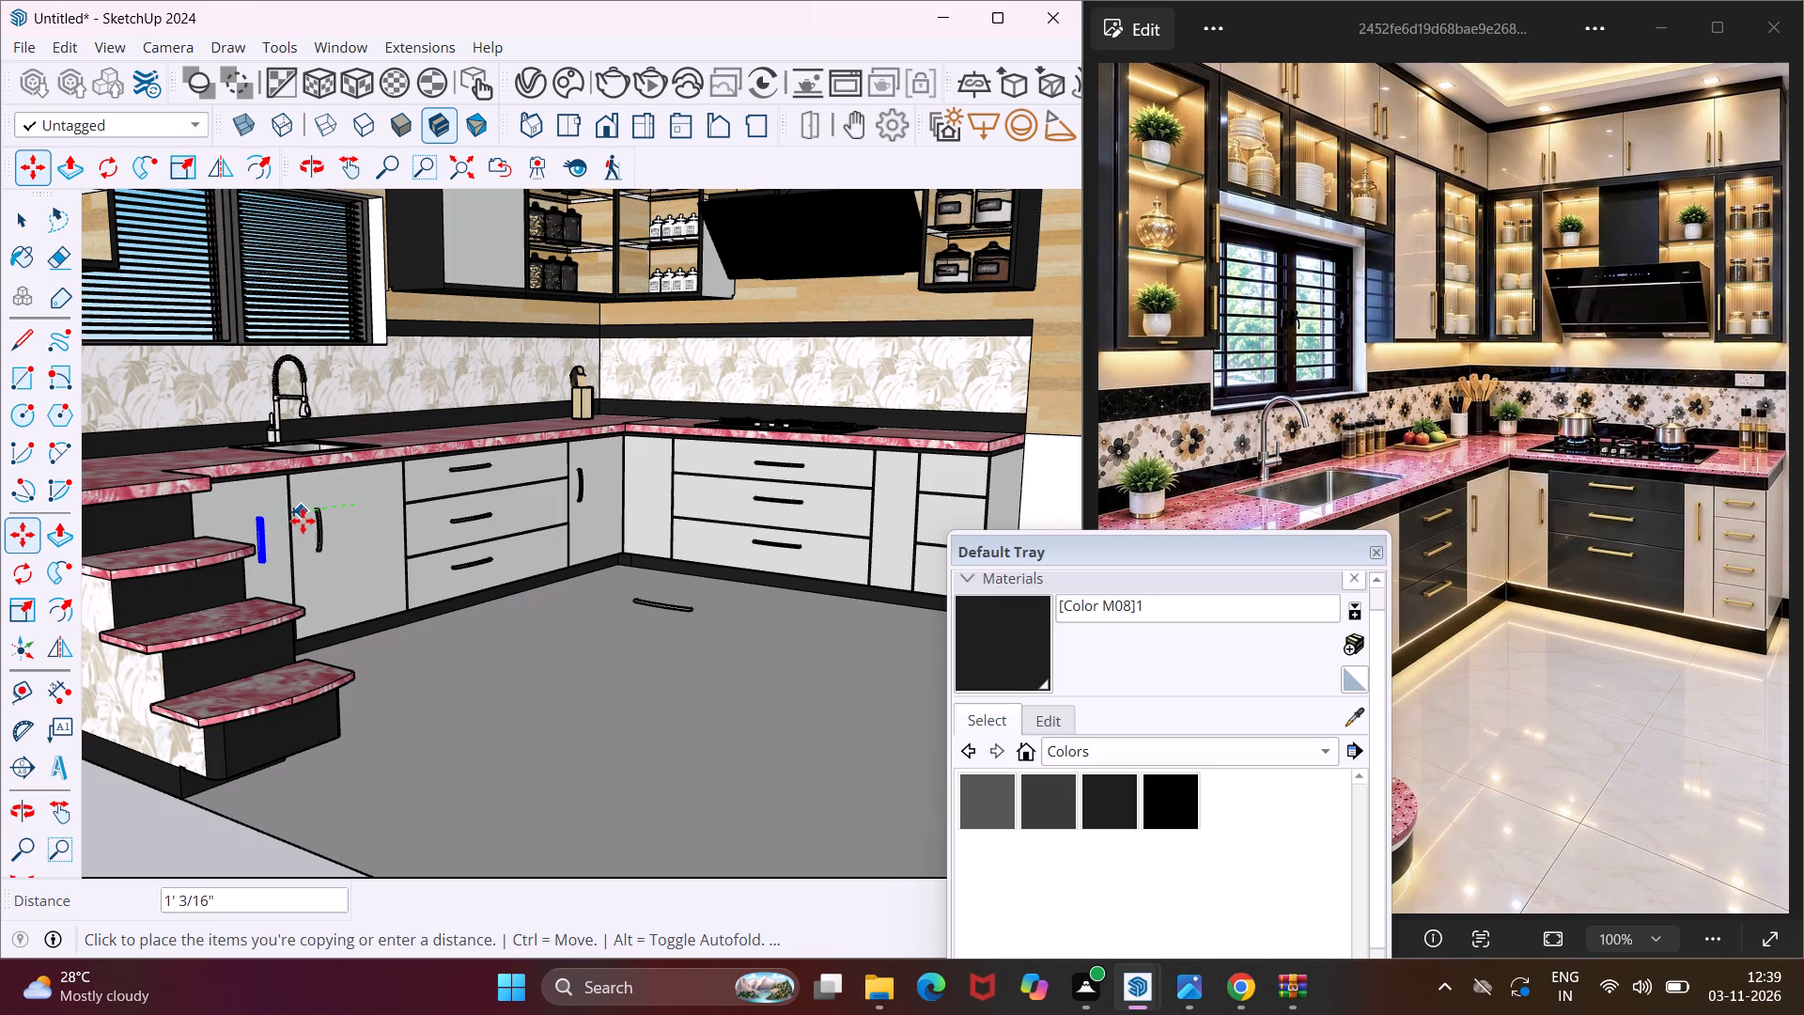
left_click(303, 521)
Copy the handle beside the stepped shelves up about 7' 9" onto the first window-wall upper cabinet door, above the open shelves.
scroll(301, 536, "up", 7)
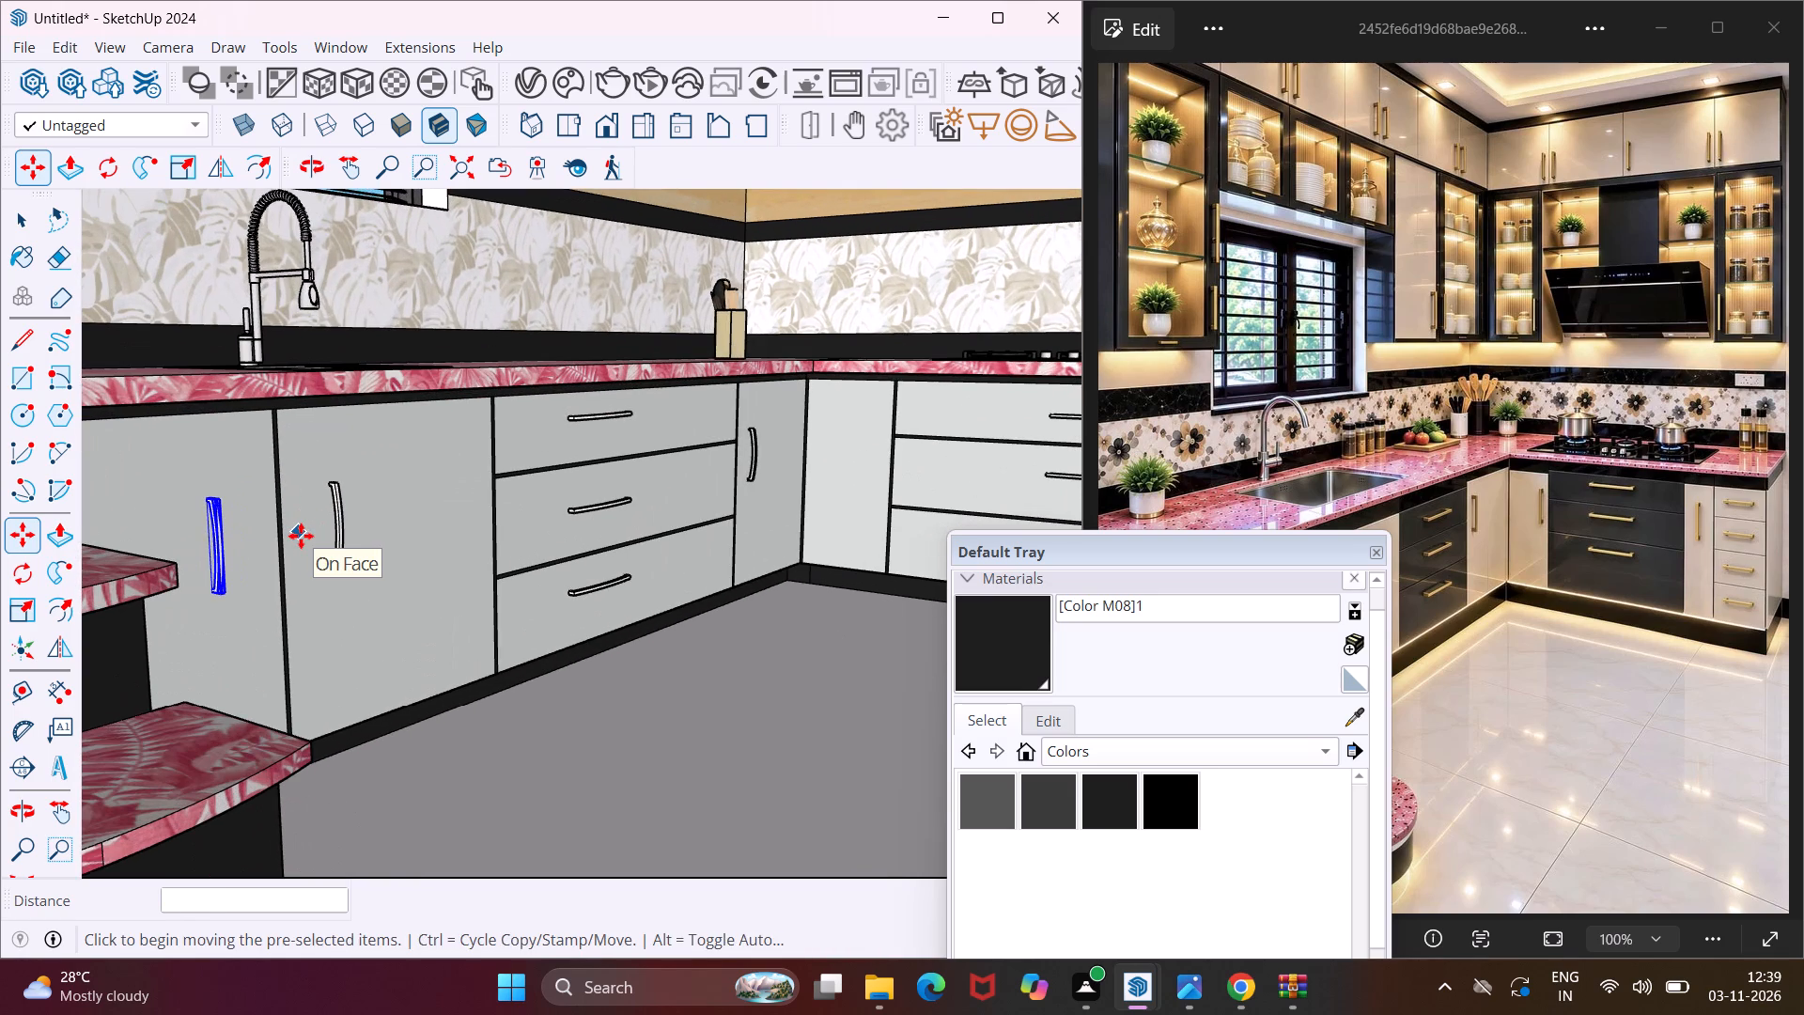
scroll(301, 536, "down", 12)
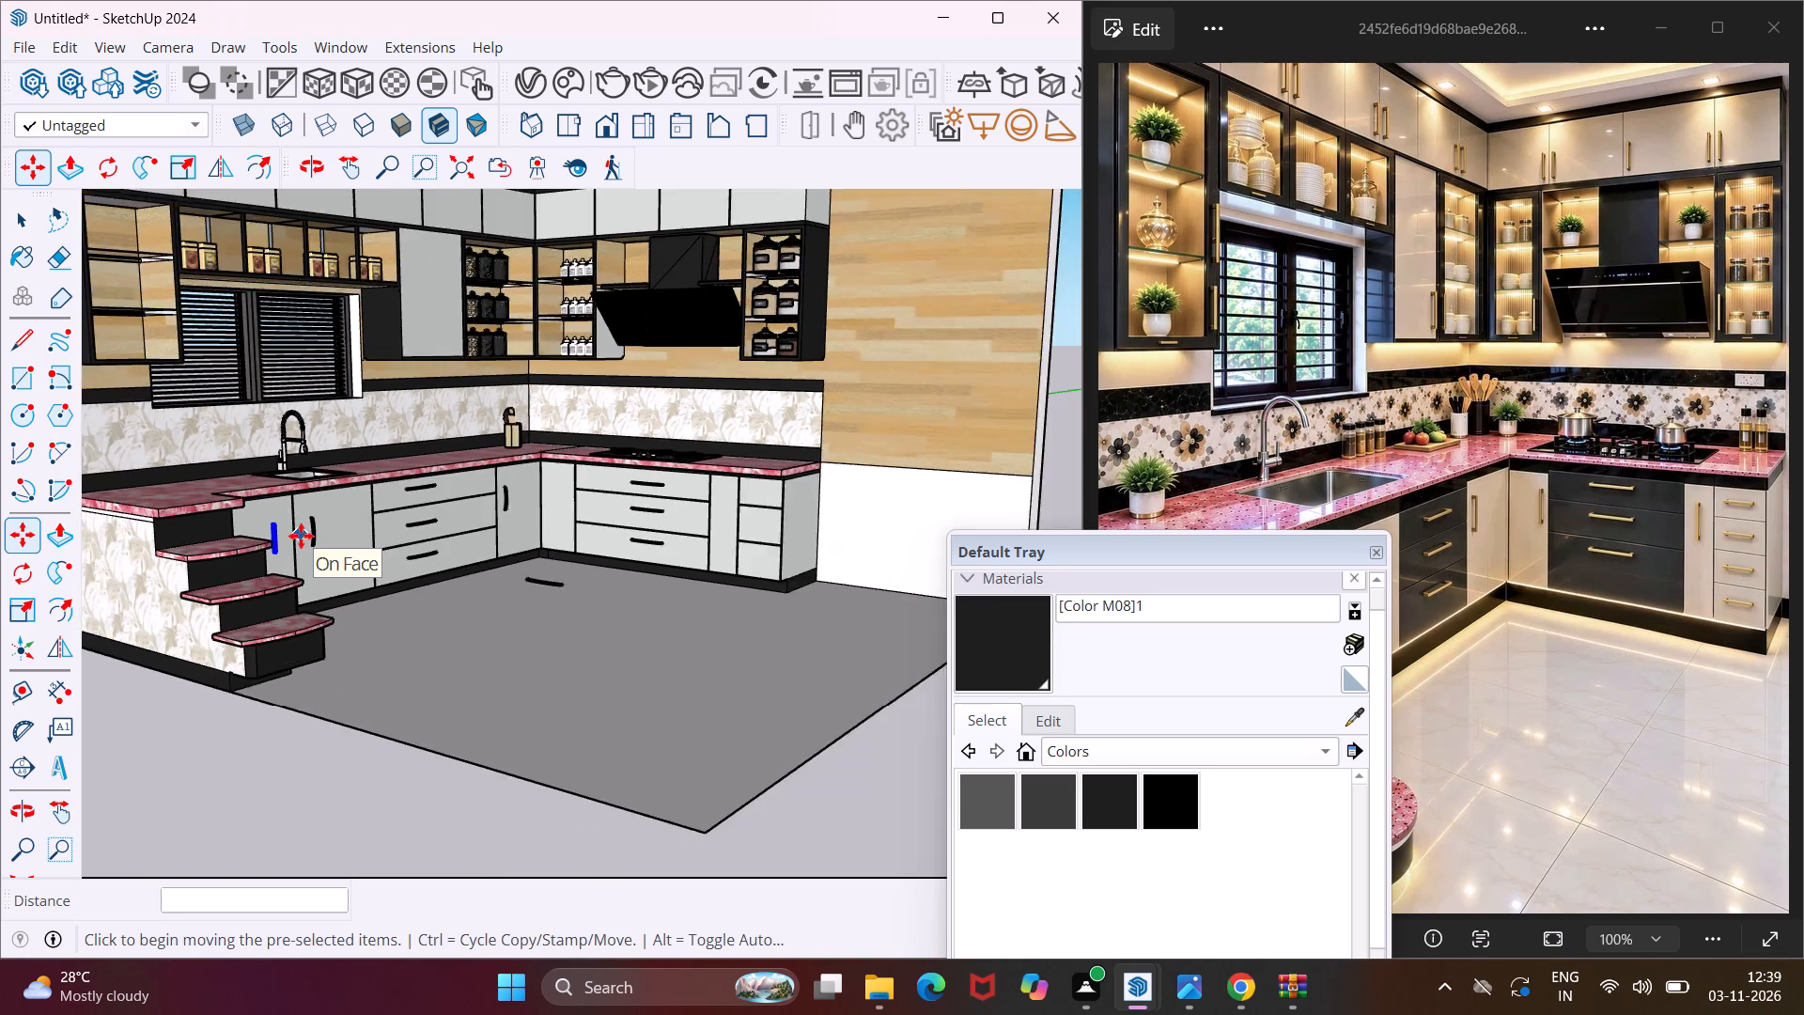
scroll(301, 536, "down", 5)
left_click(301, 536)
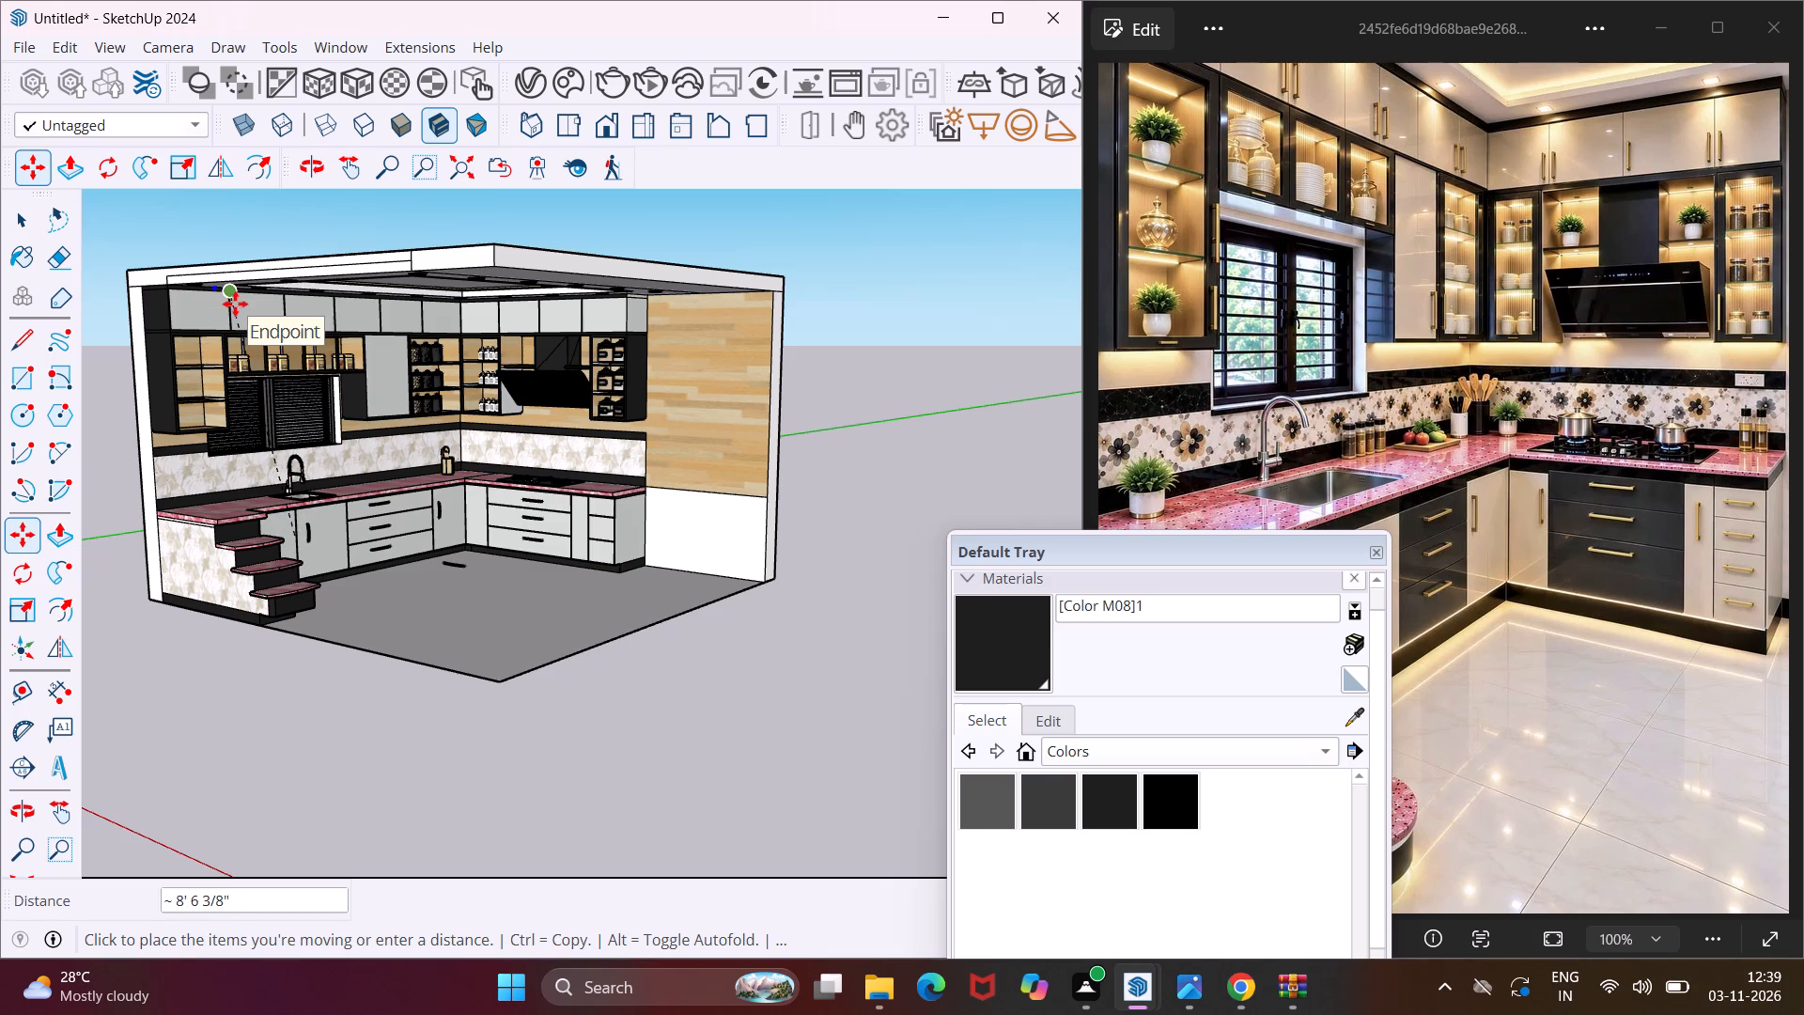
scroll(237, 309, "up", 11)
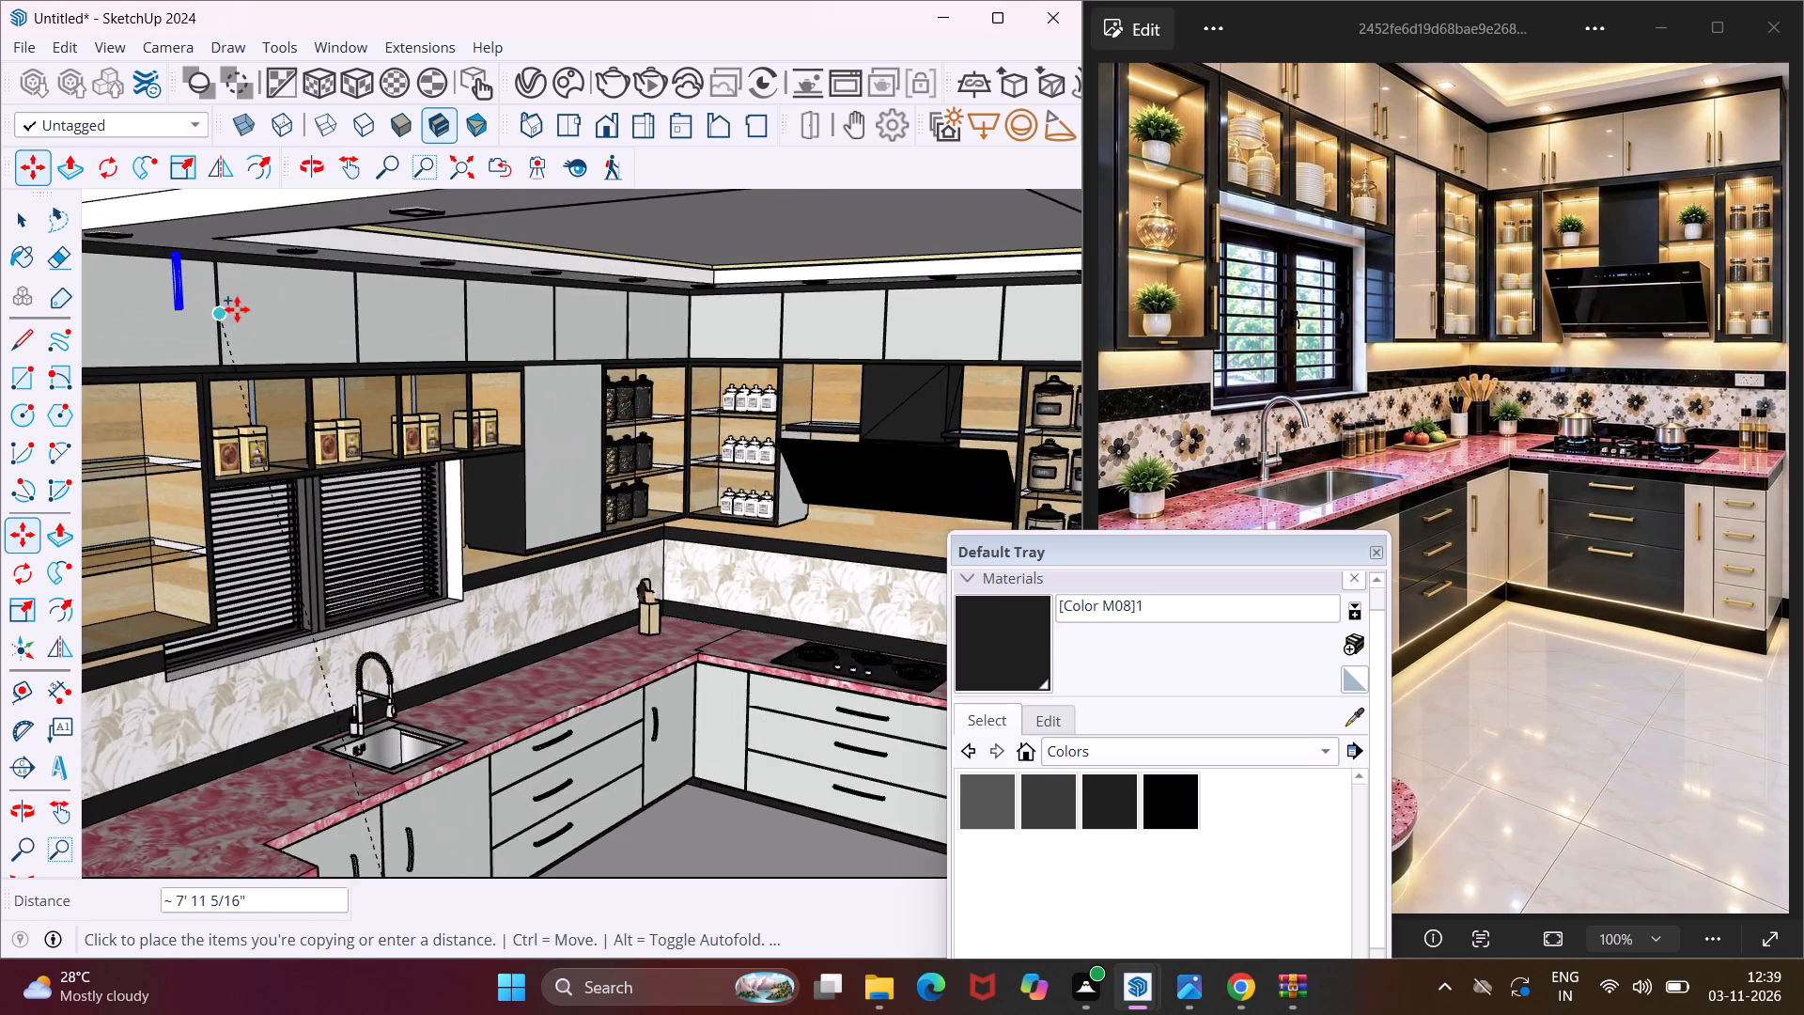
scroll(237, 309, "up", 2)
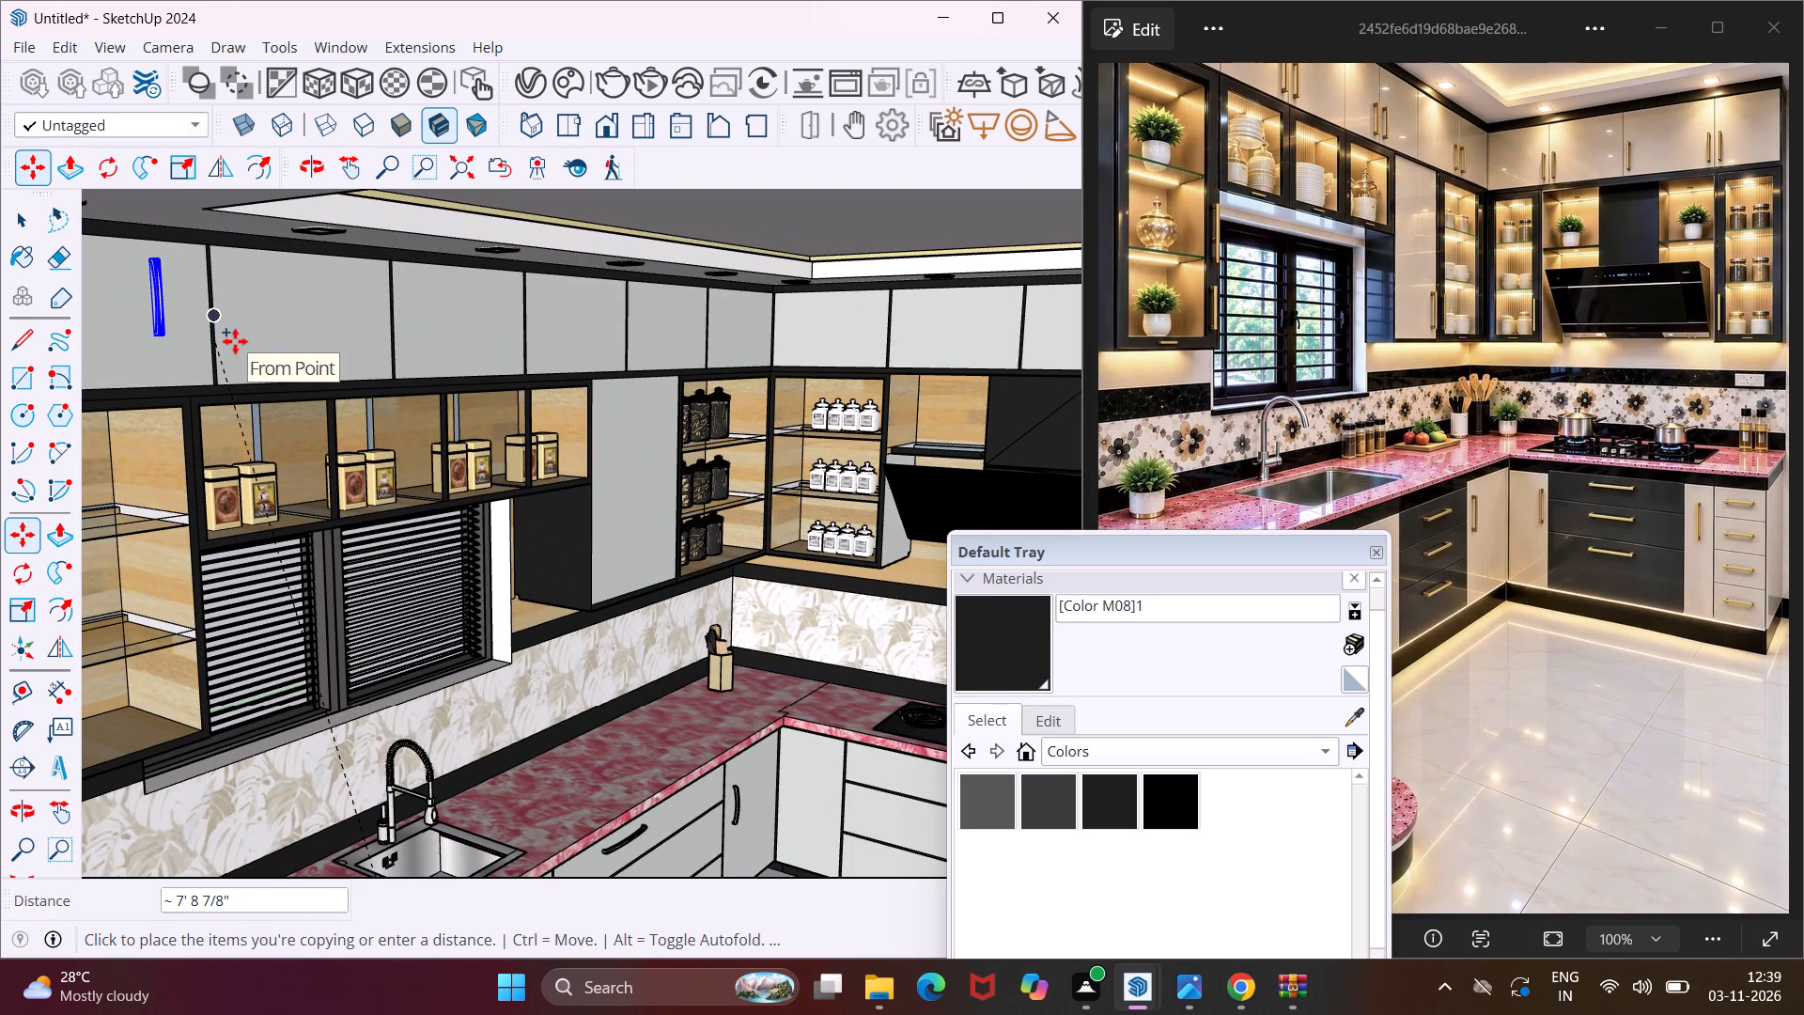
left_click(235, 348)
Move the first upper door's handle about 3 11/16" toward the joint with the second door.
scroll(194, 329, "up", 4)
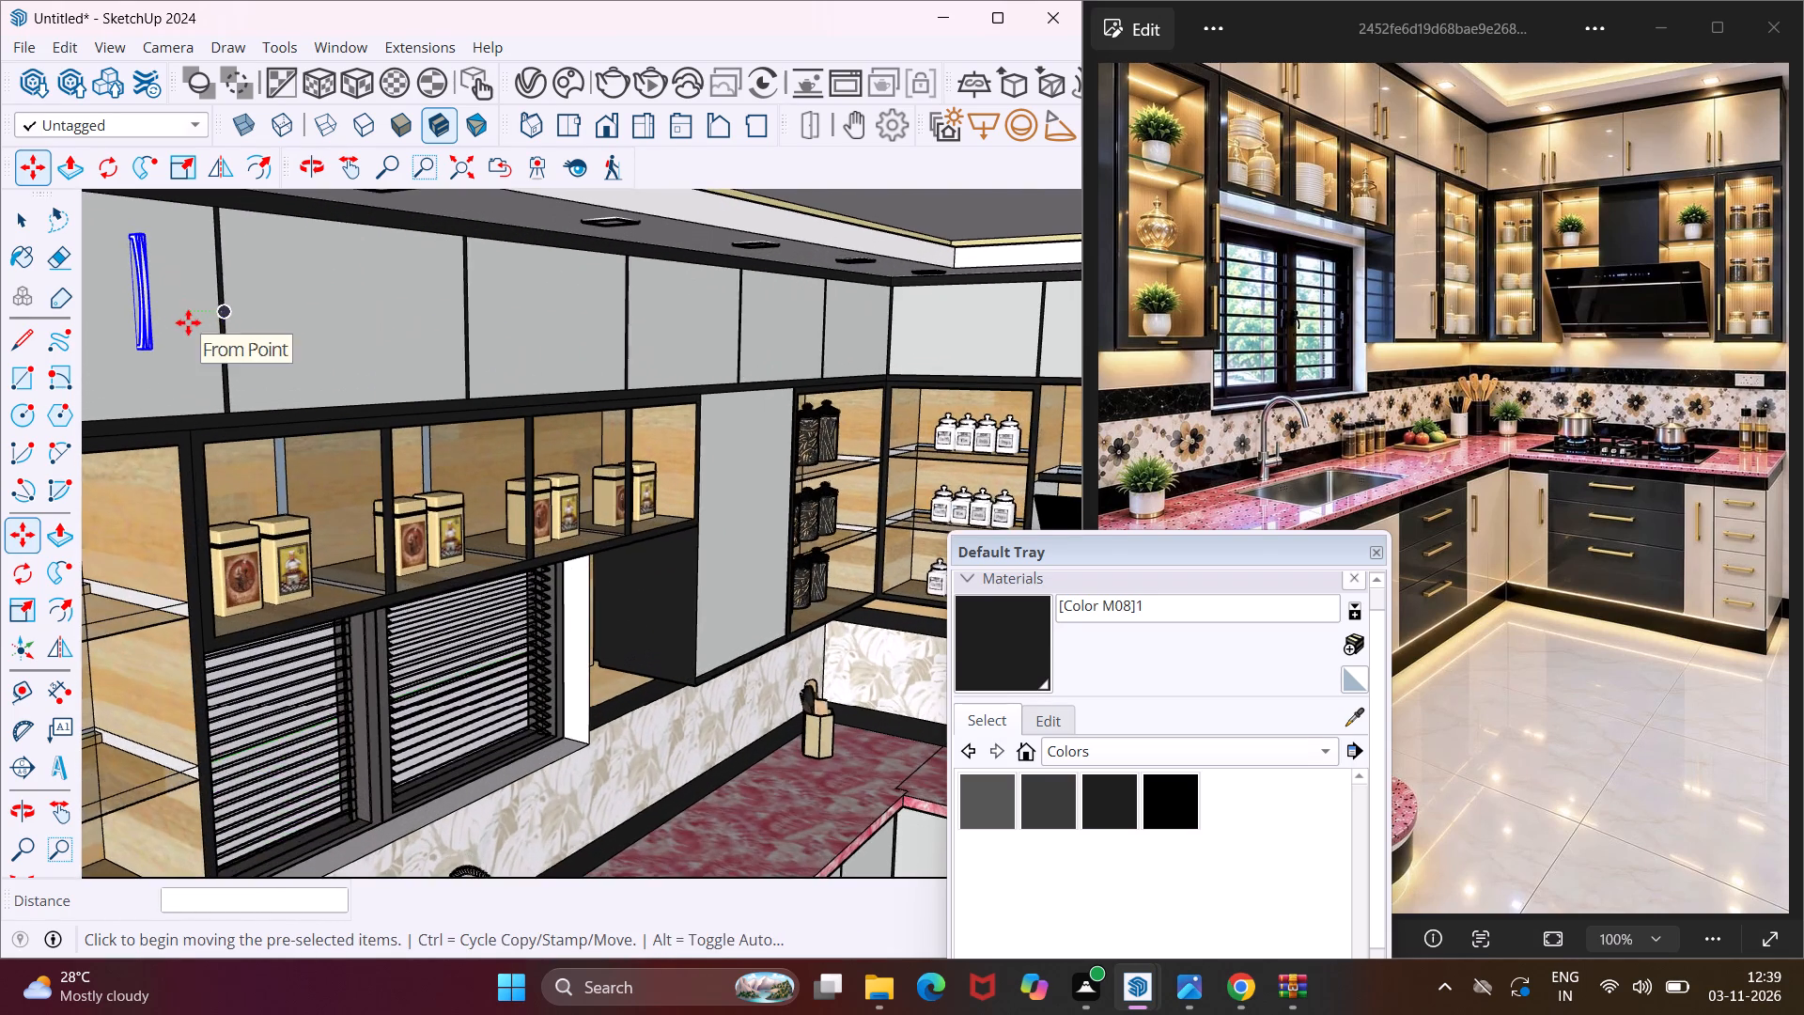
middle_click_drag(188, 322, 253, 341)
left_click(236, 394)
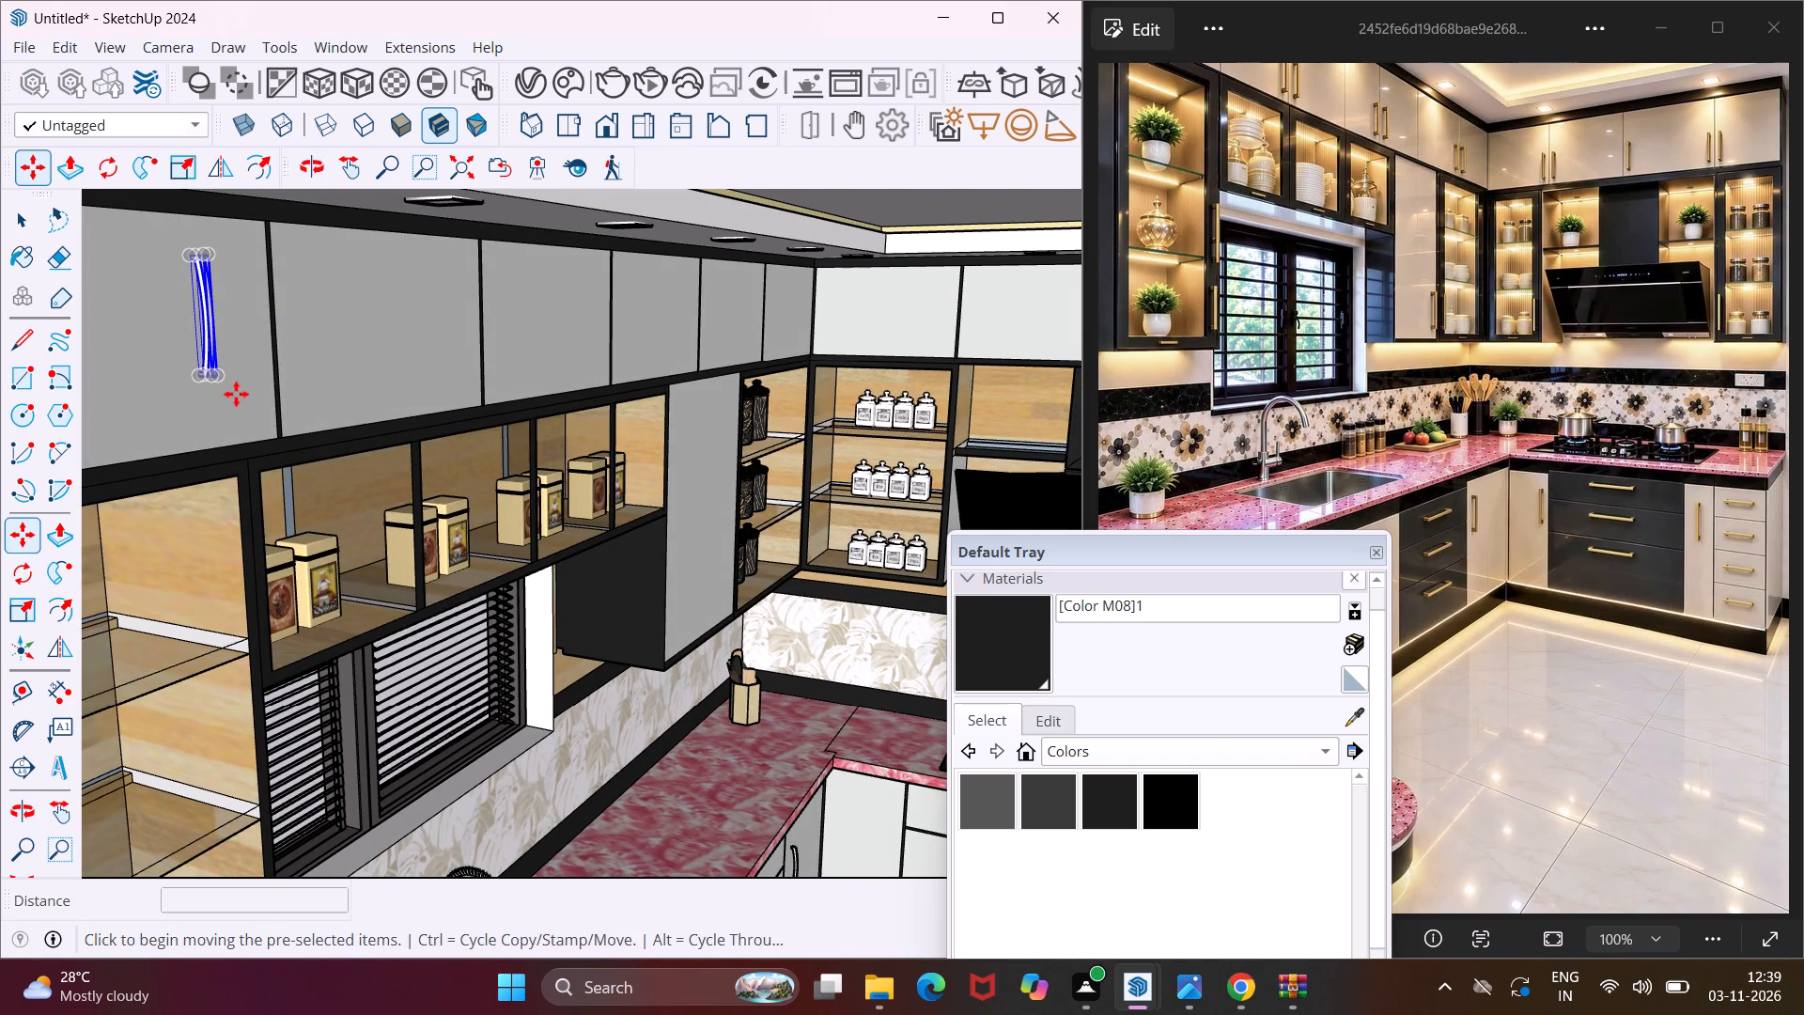
left_click(270, 384)
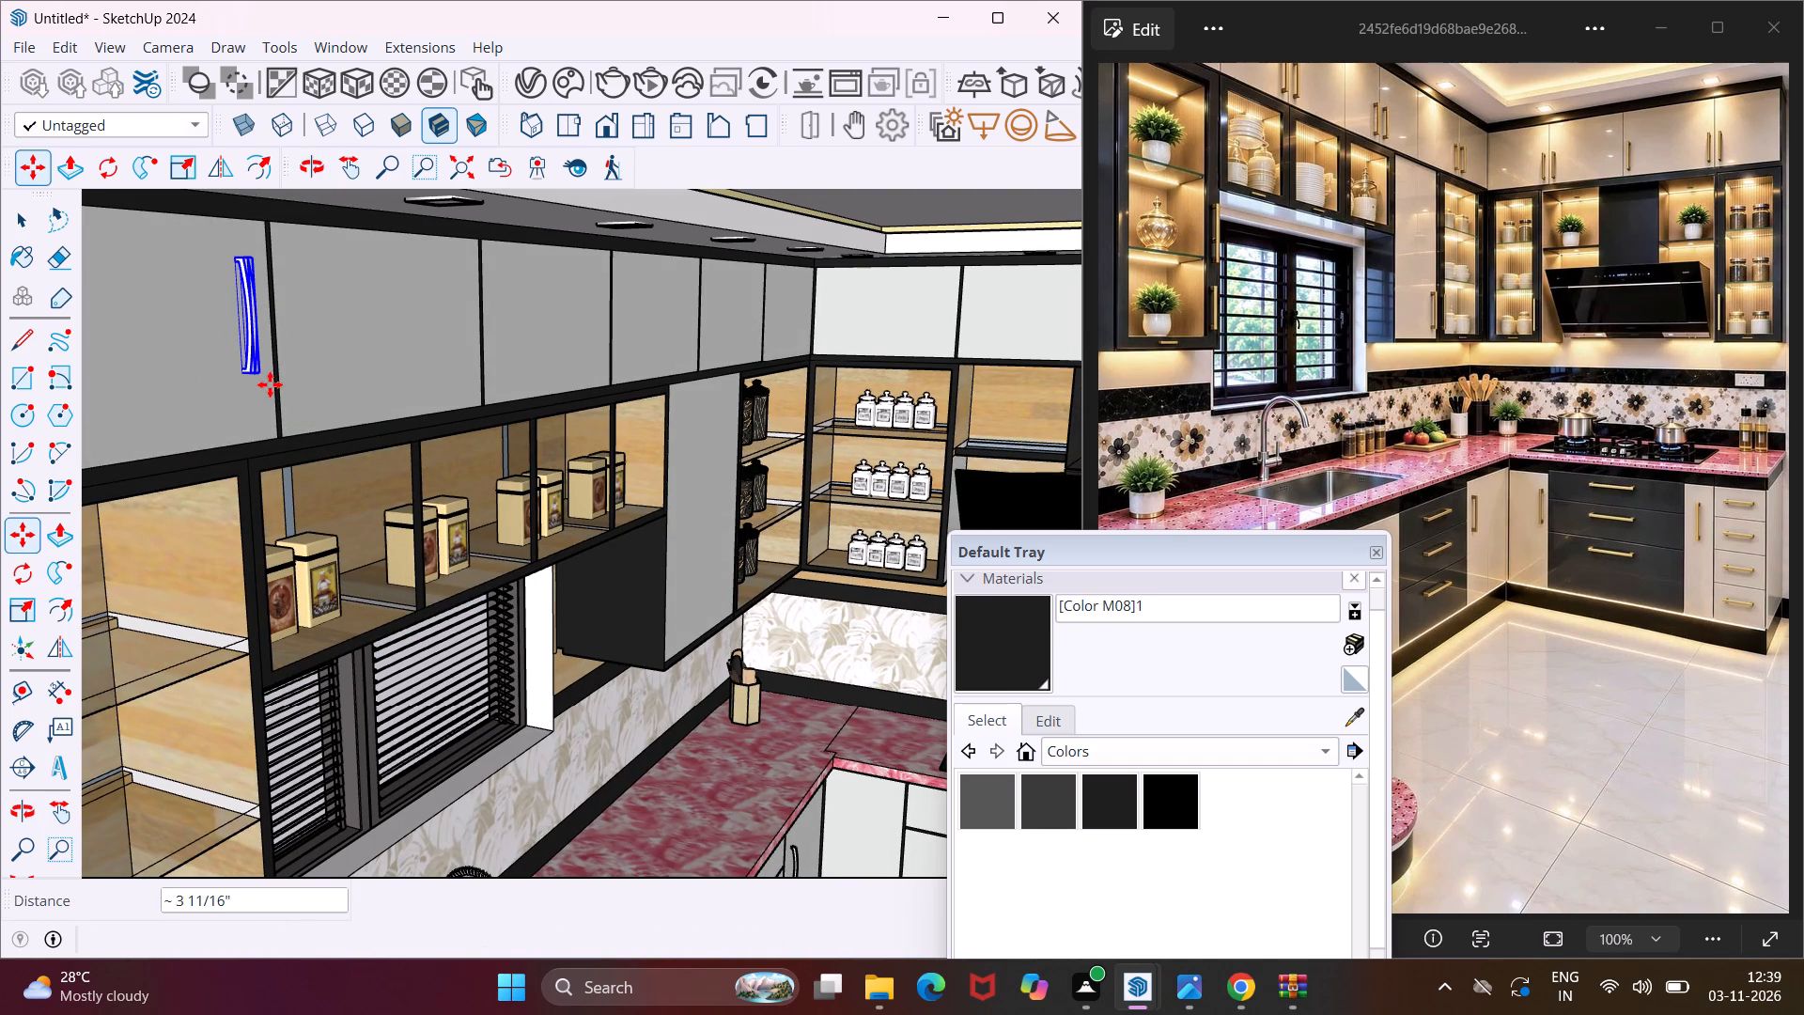
Copy the upper handle about 4 11/16" across the joint onto the second upper cabinet door.
scroll(270, 384, "up", 3)
left_click(269, 390)
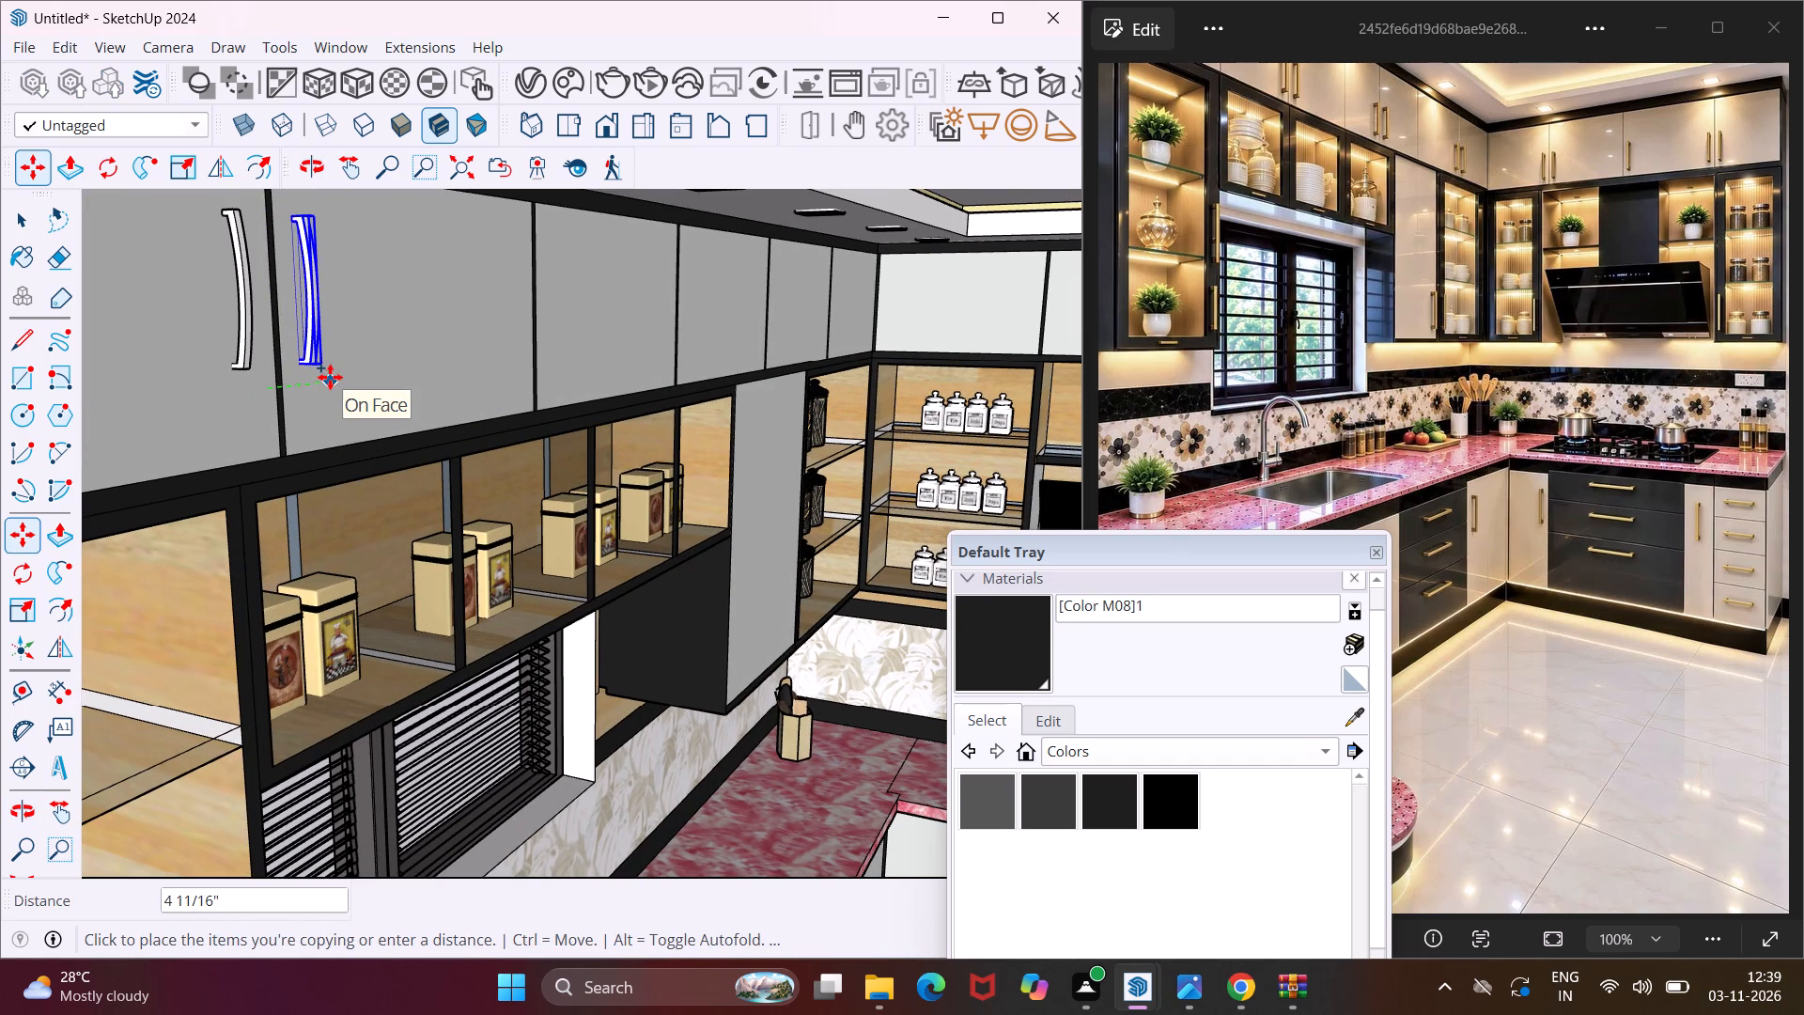
left_click(330, 377)
Select both upper cabinet handles and copy the pair about 4' 4 1/2" along the wall to the joint between the third and fourth doors.
middle_click_drag(330, 380, 204, 458)
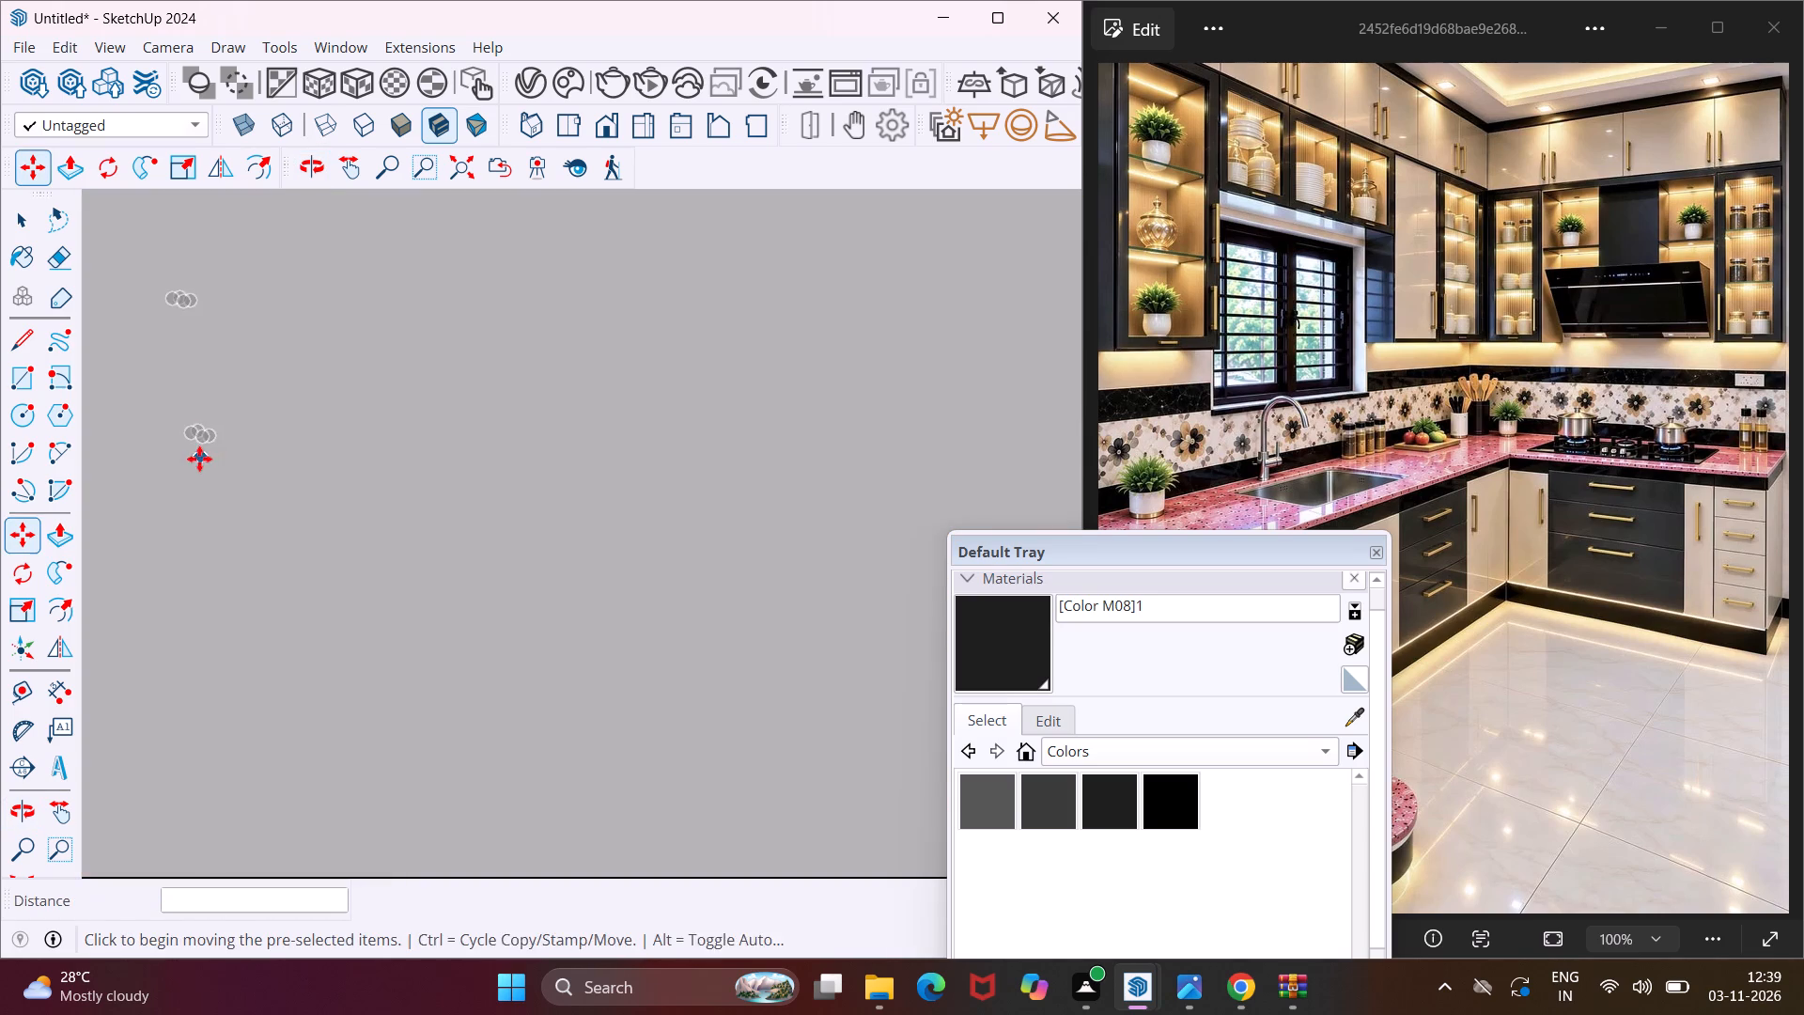
middle_click_drag(199, 459, 302, 296)
scroll(324, 297, "down", 6)
scroll(398, 336, "down", 6)
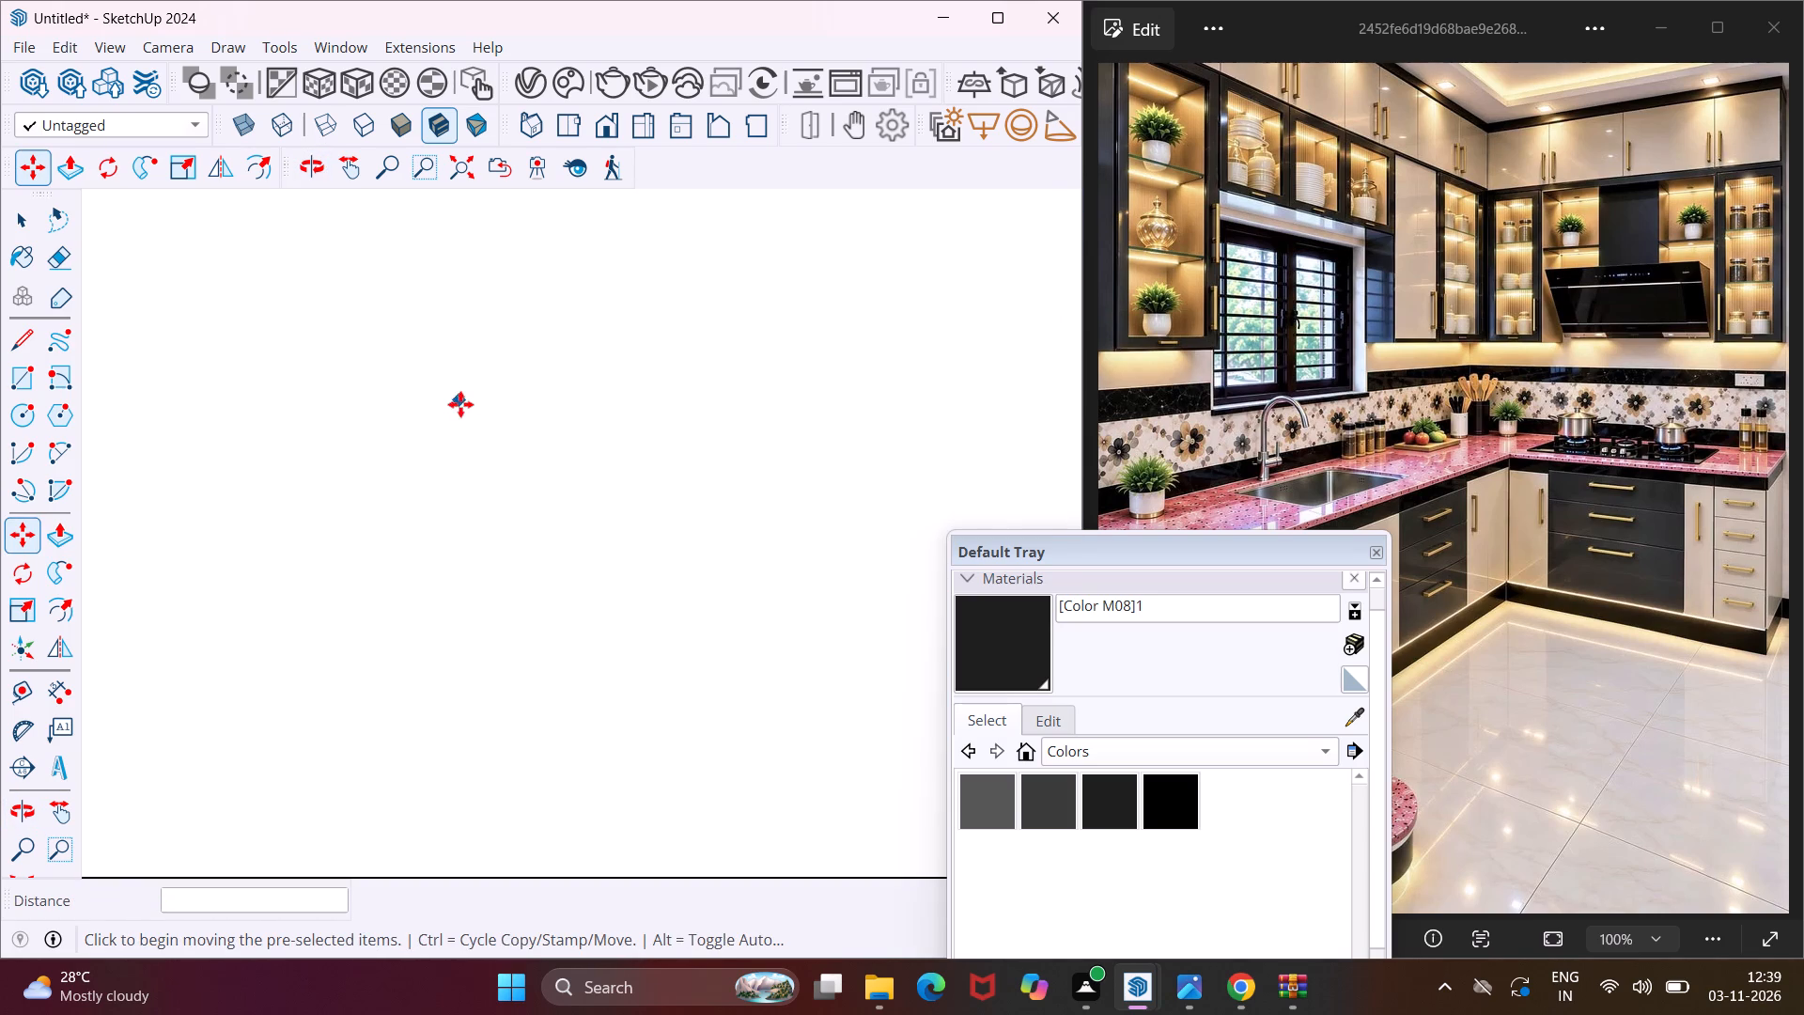
scroll(460, 404, "down", 20)
scroll(459, 437, "up", 1)
scroll(459, 437, "down", 12)
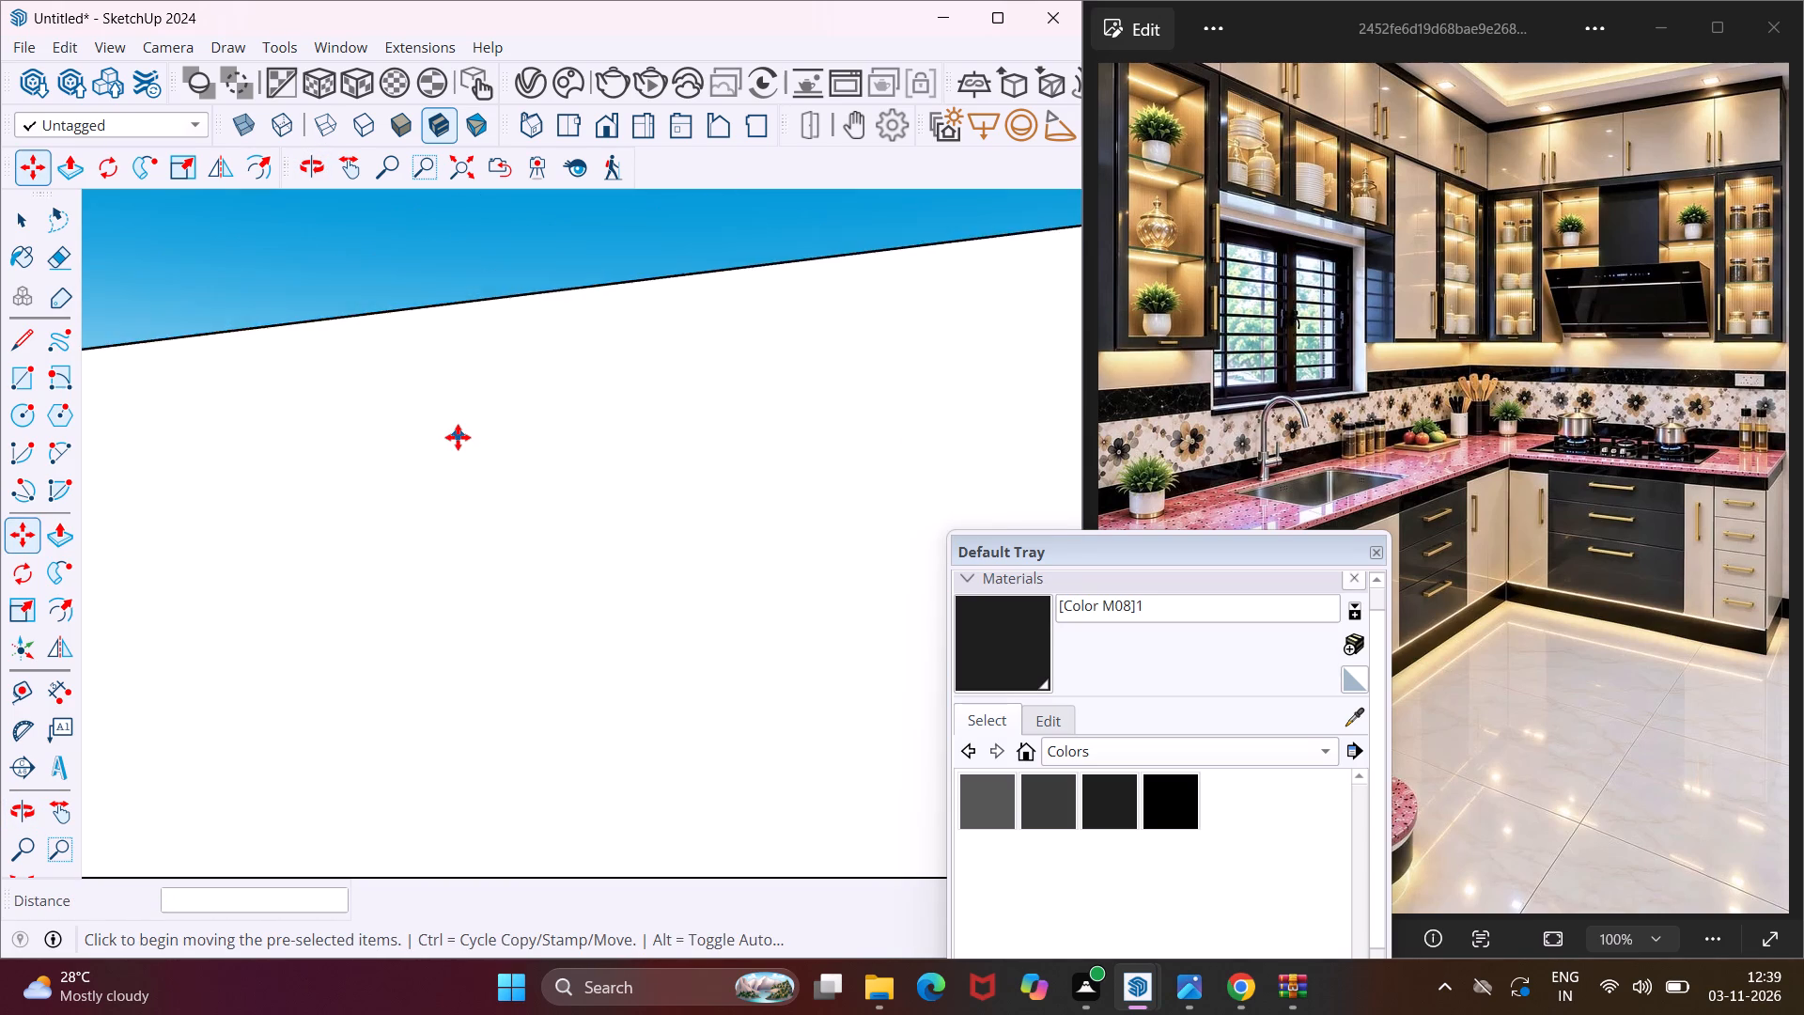
scroll(458, 437, "down", 11)
scroll(456, 437, "up", 1)
scroll(456, 437, "down", 16)
scroll(456, 437, "down", 6)
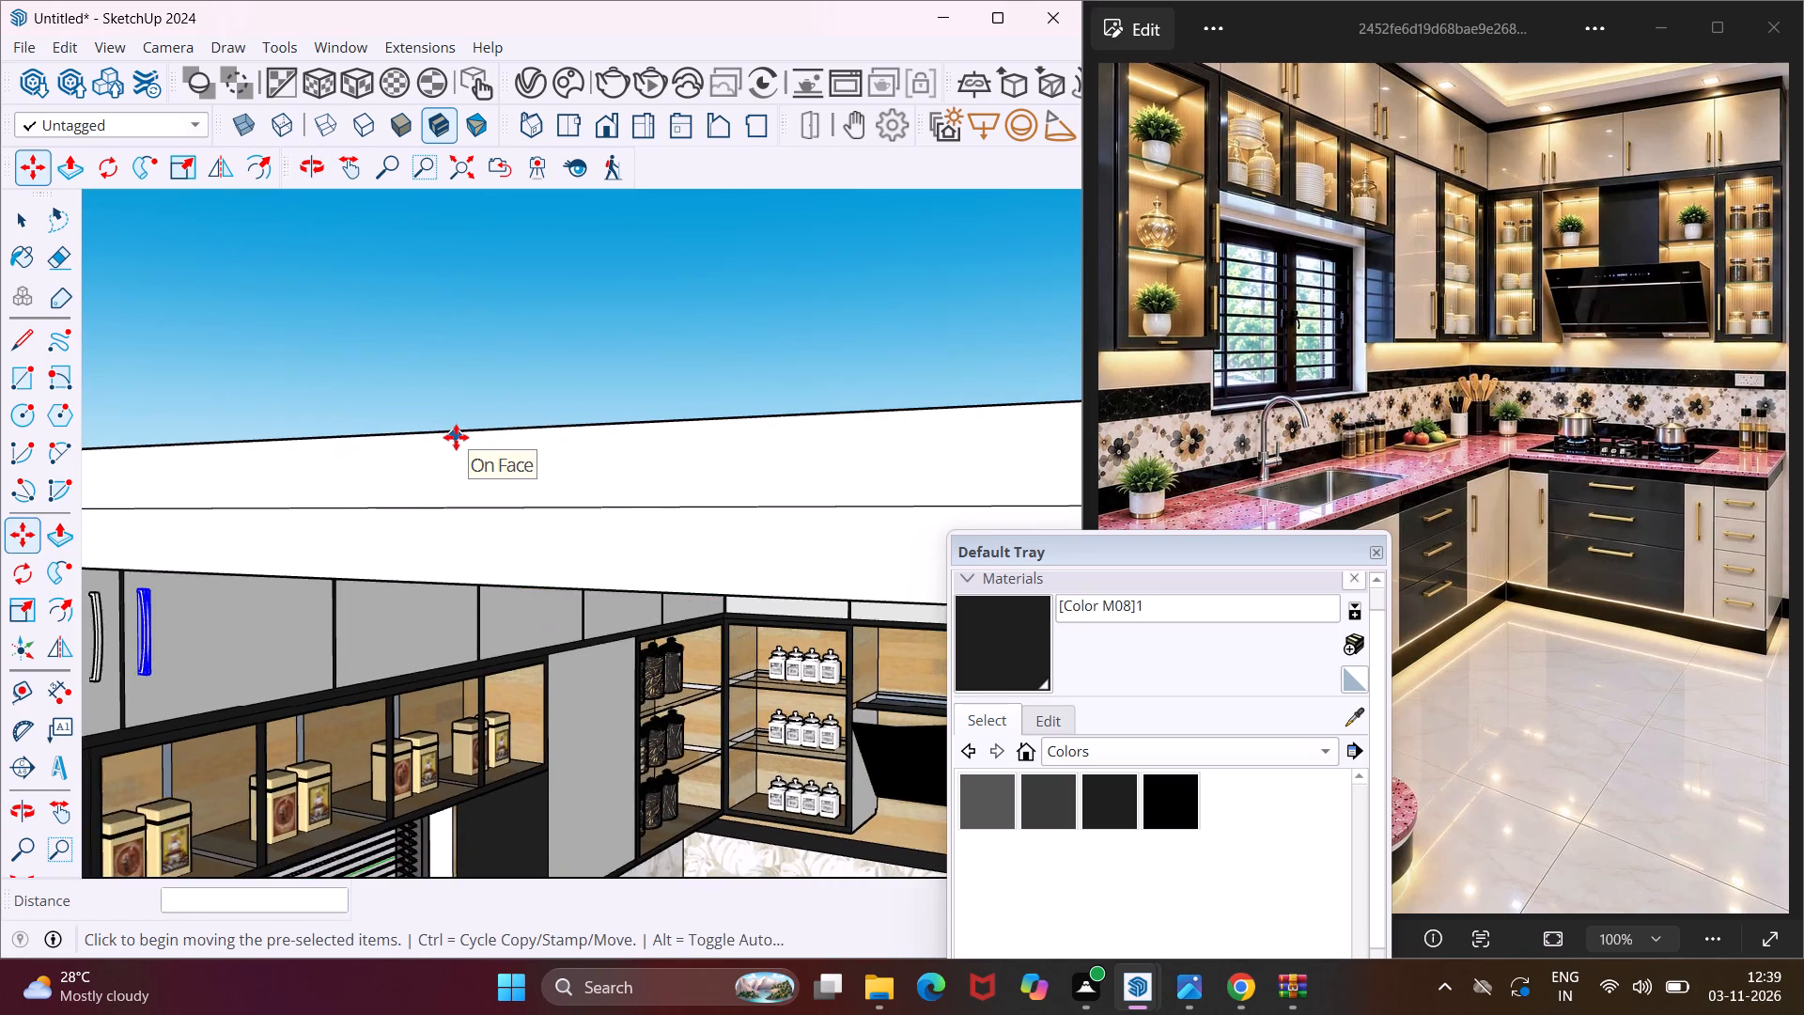
scroll(456, 437, "down", 20)
scroll(456, 437, "down", 6)
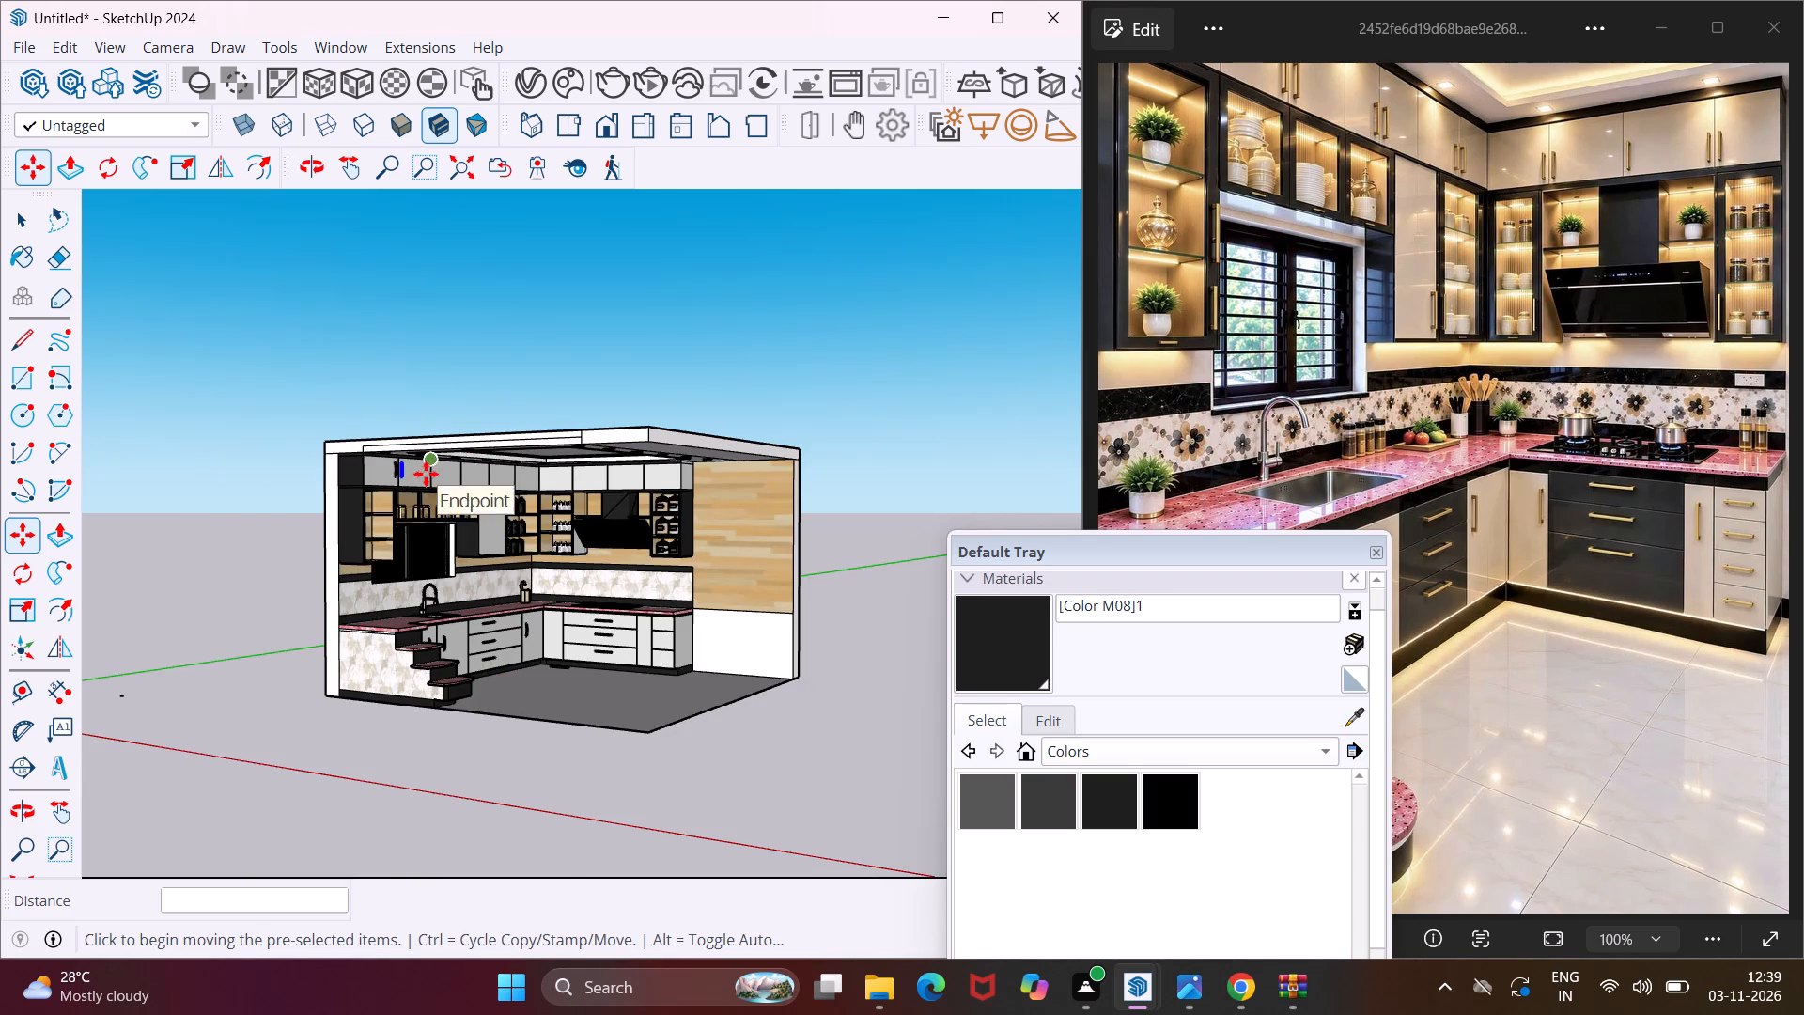
middle_click_drag(426, 474, 253, 539)
scroll(364, 499, "up", 13)
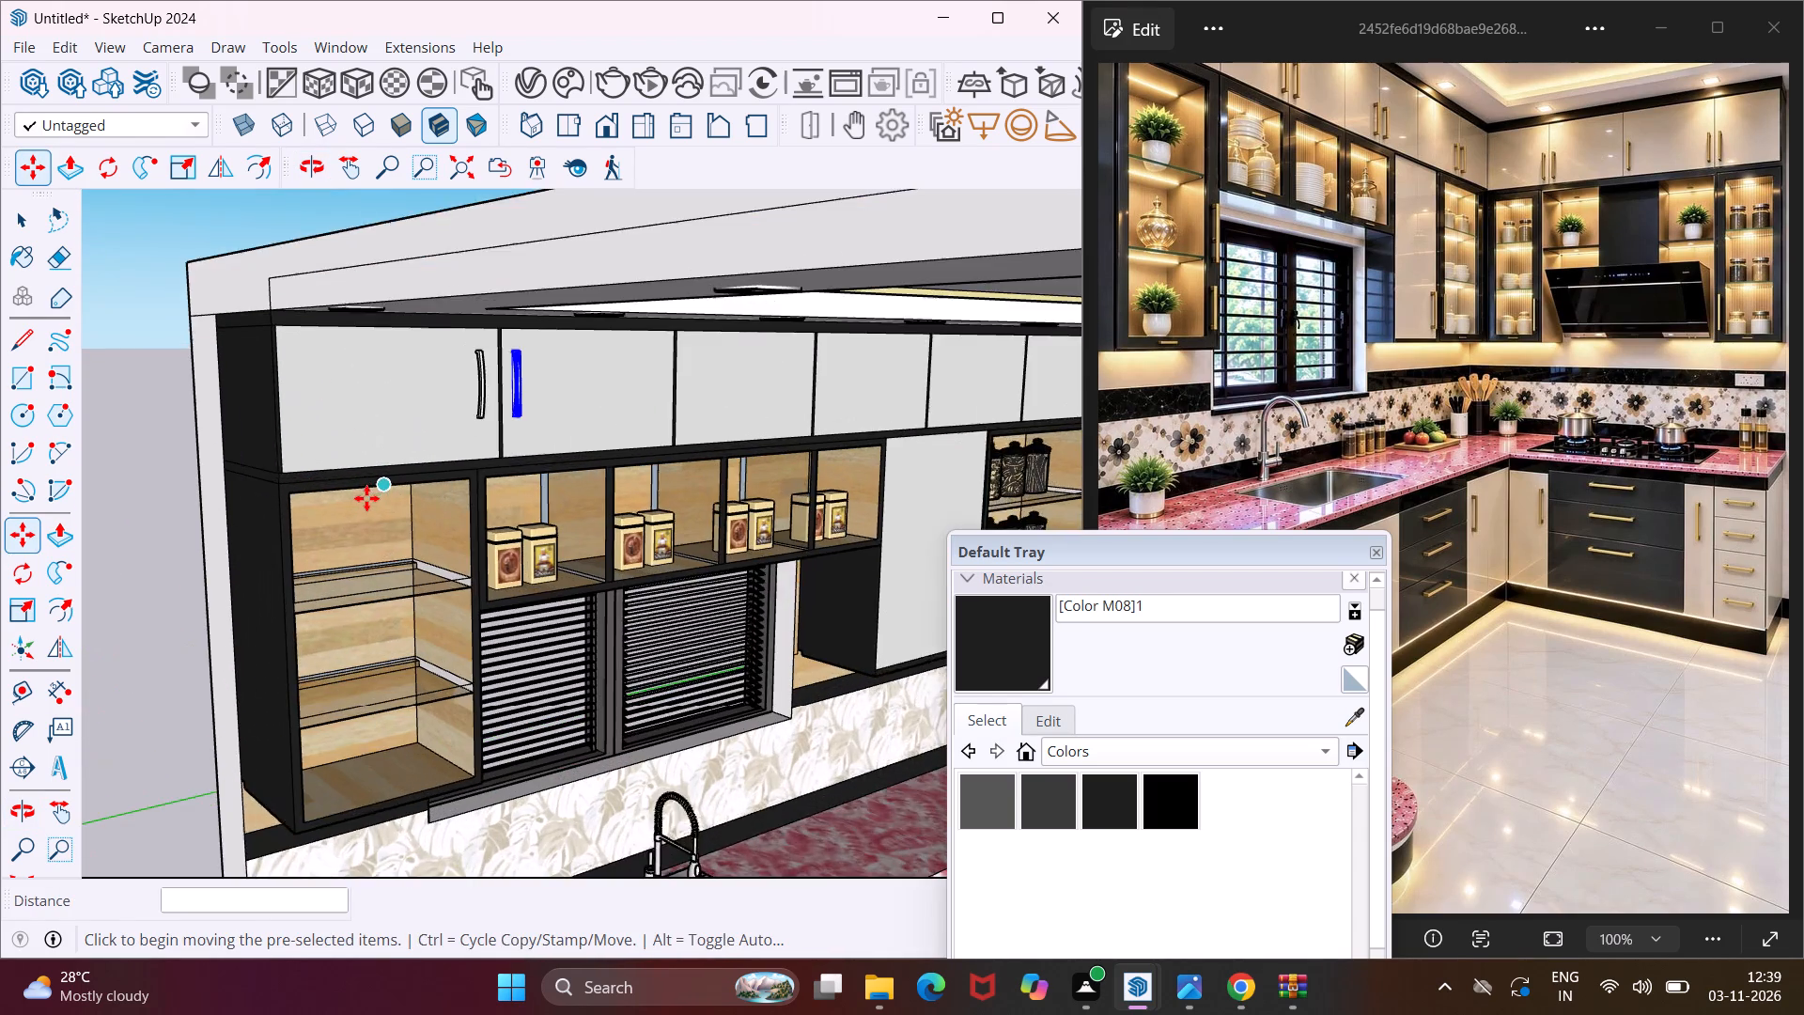
scroll(366, 498, "up", 4)
key("Escape")
scroll(510, 393, "up", 2)
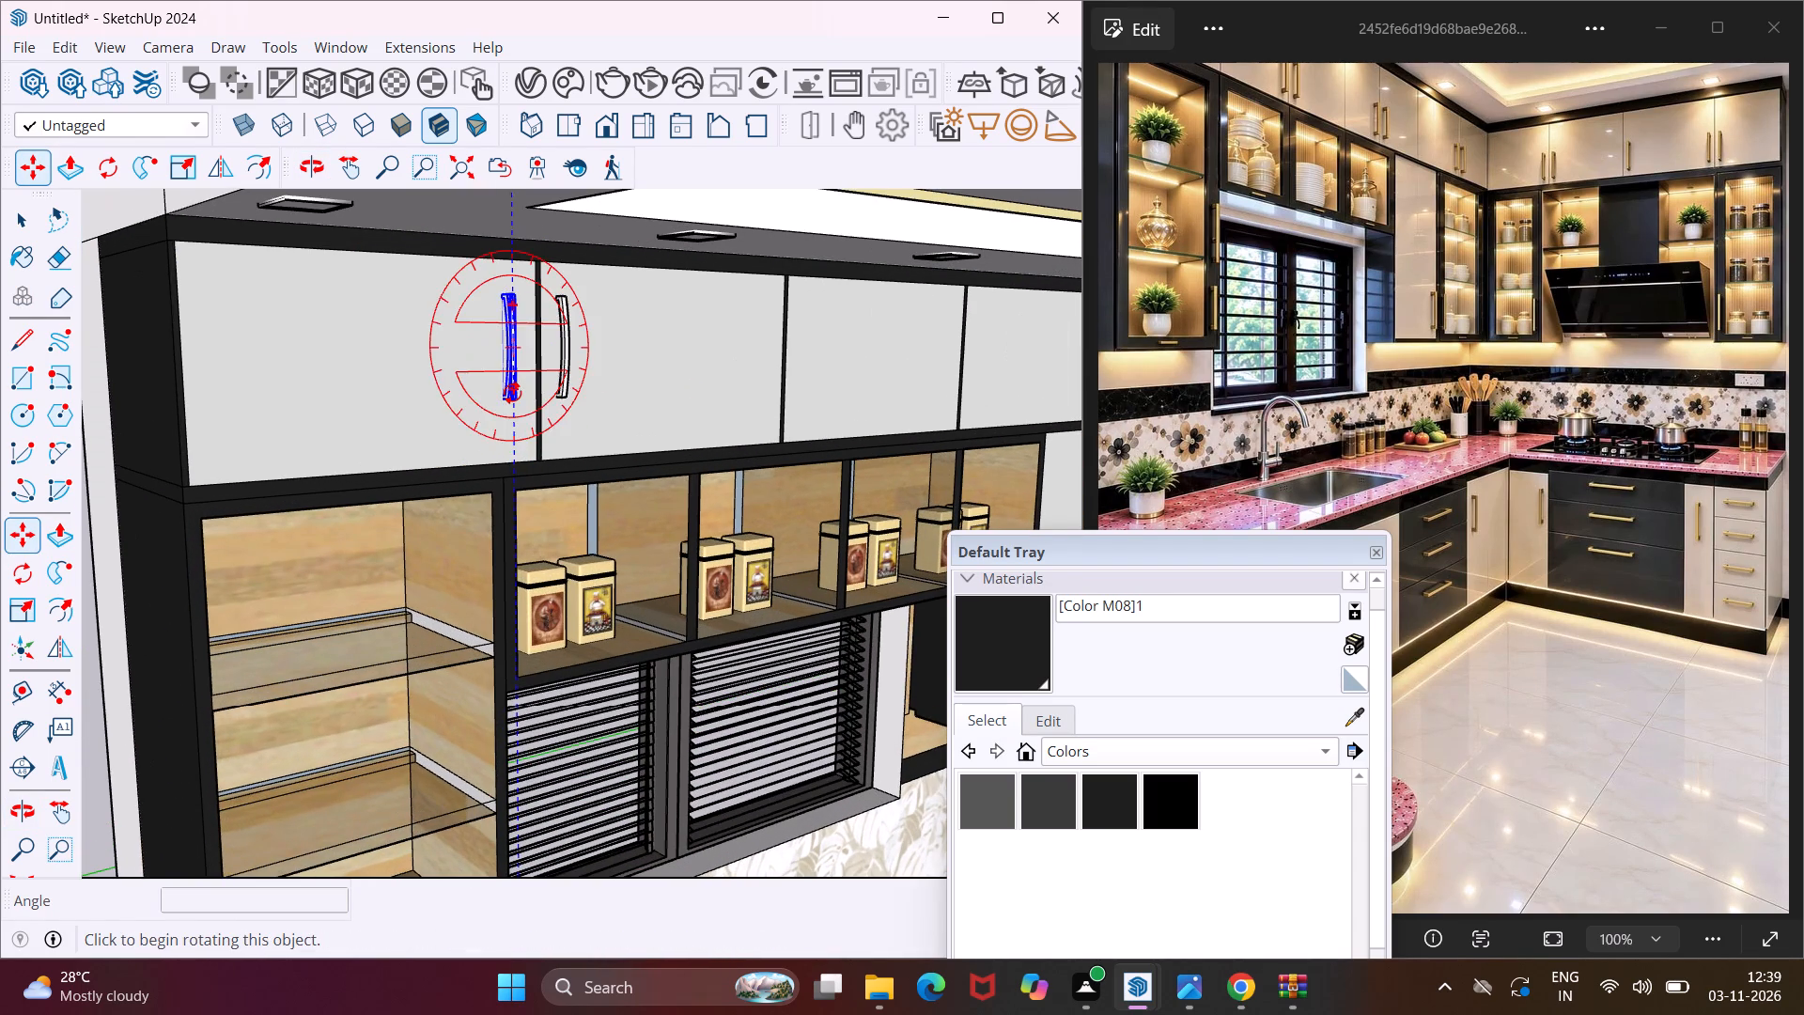
key("Escape")
key("space")
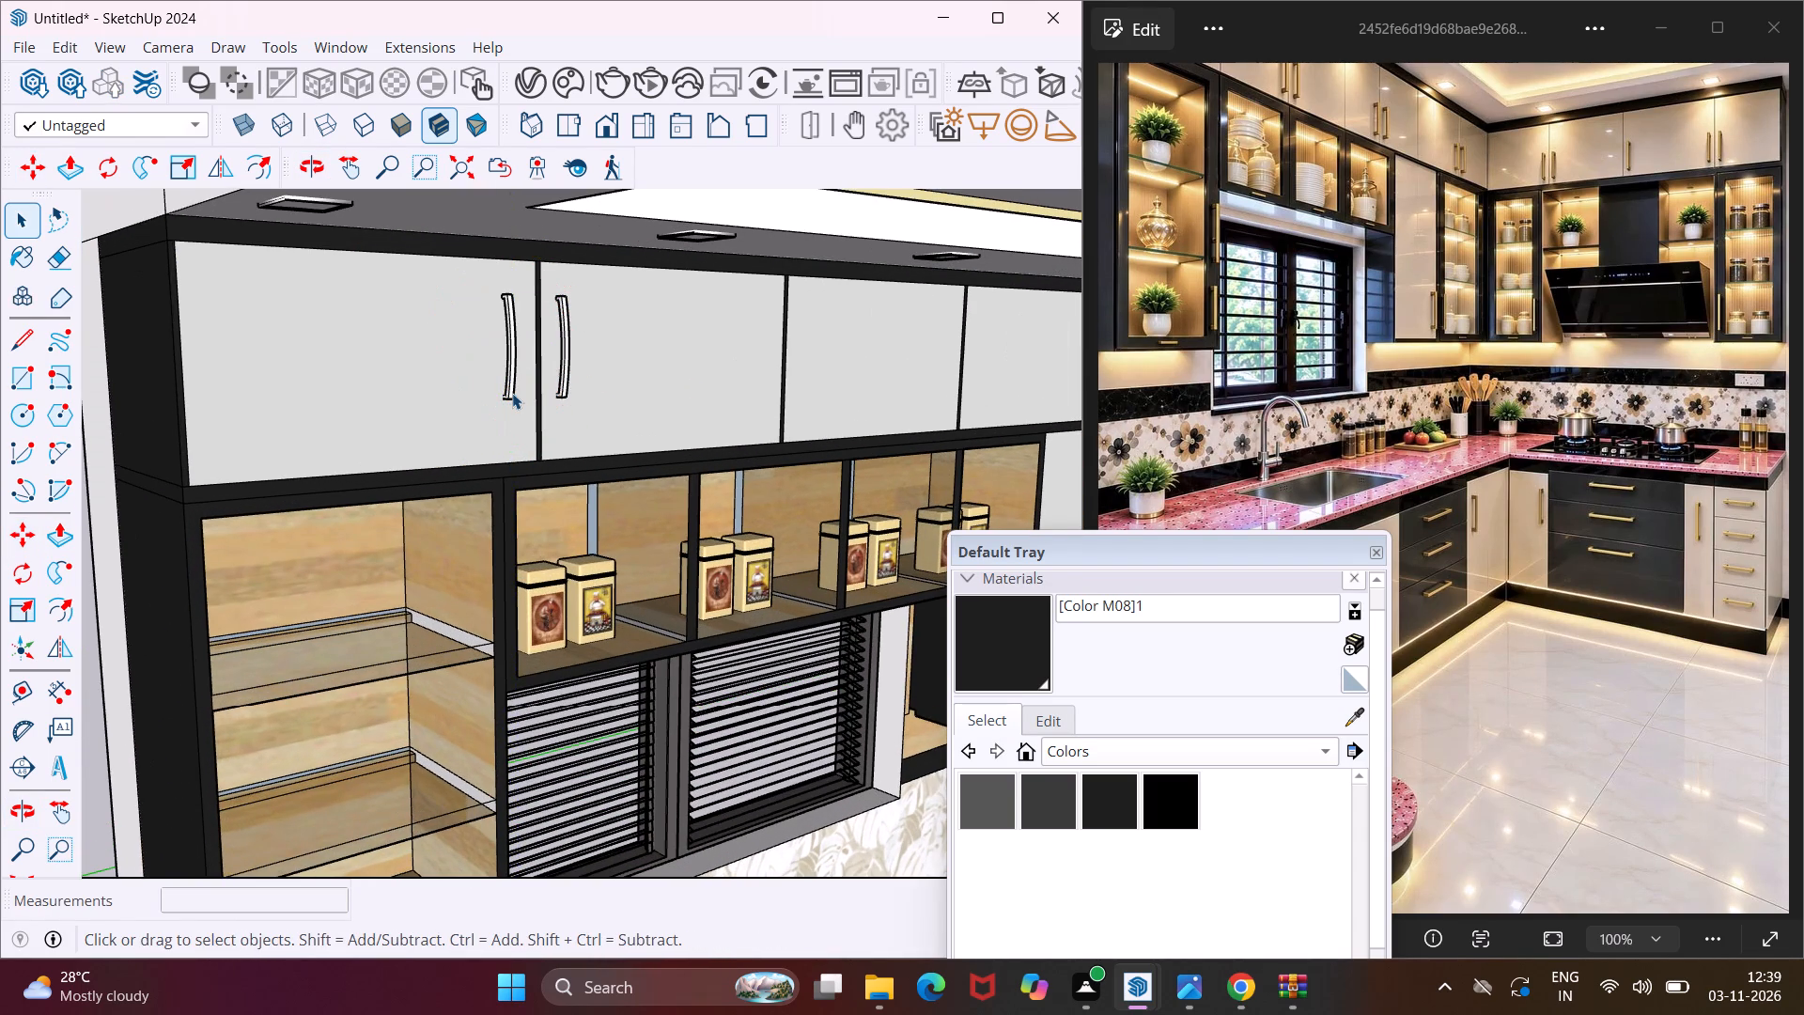
left_click(512, 393)
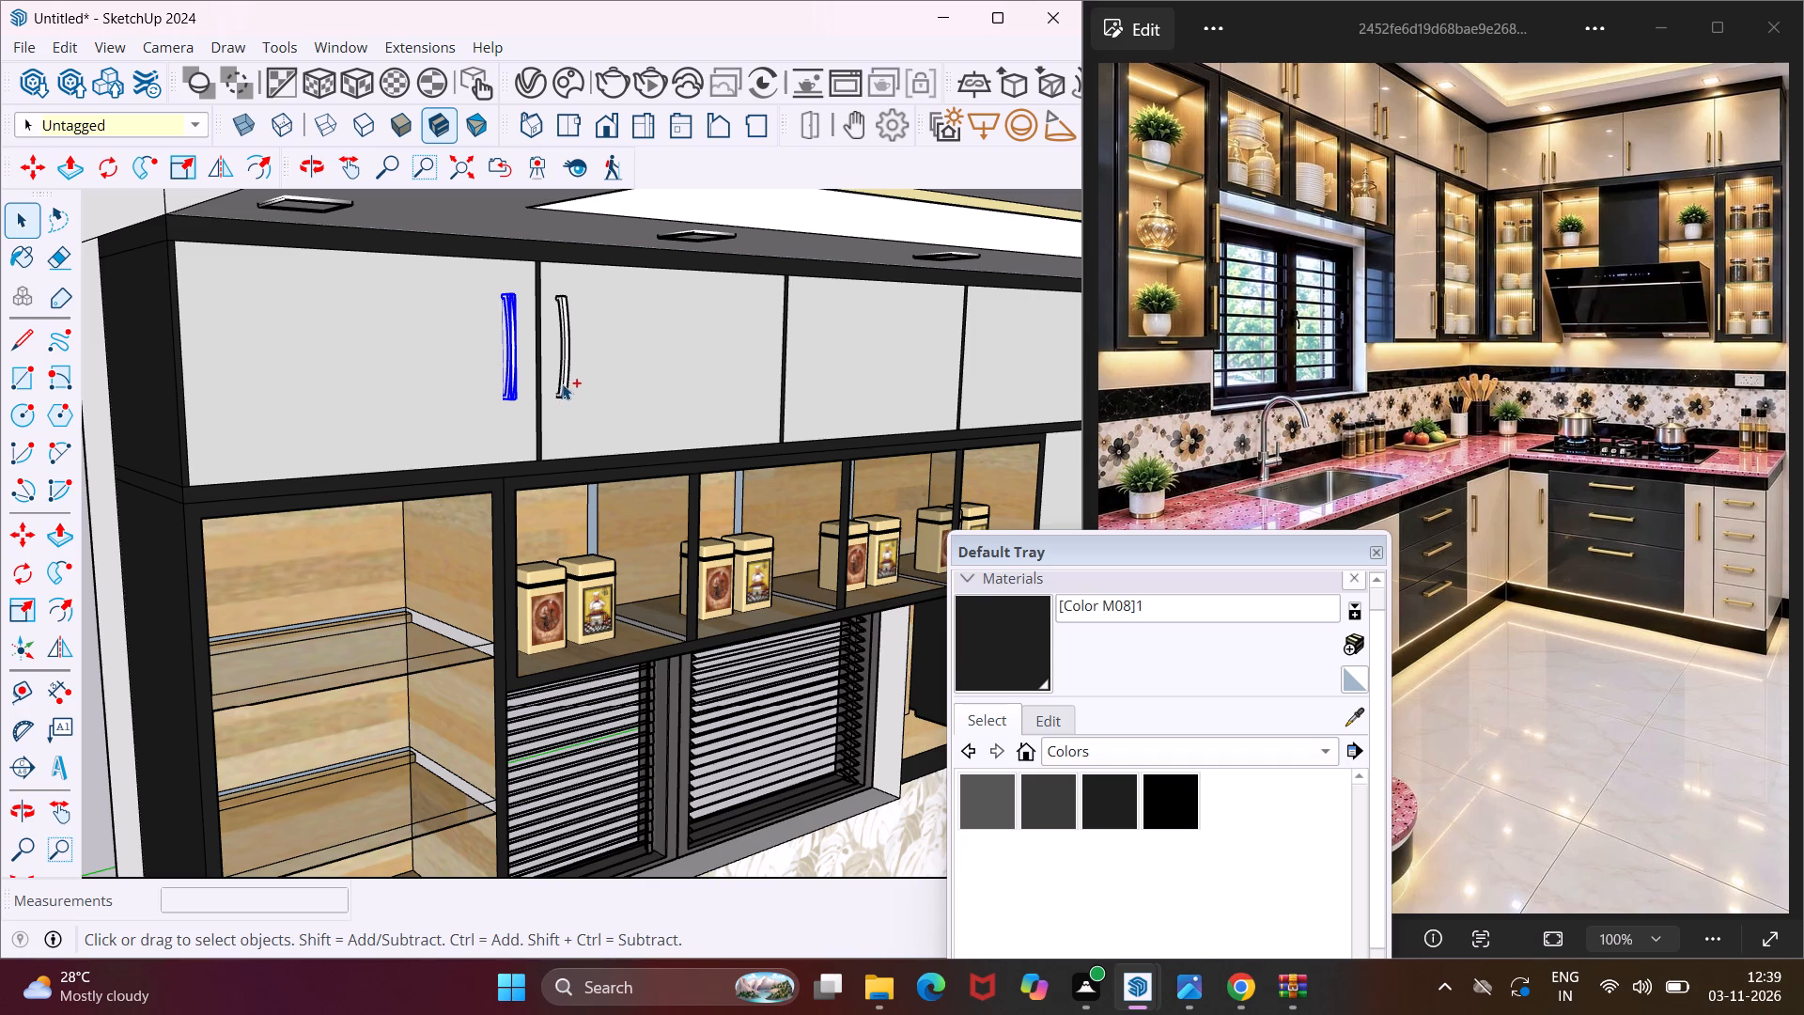
left_click(566, 382, "ctrl")
key("m")
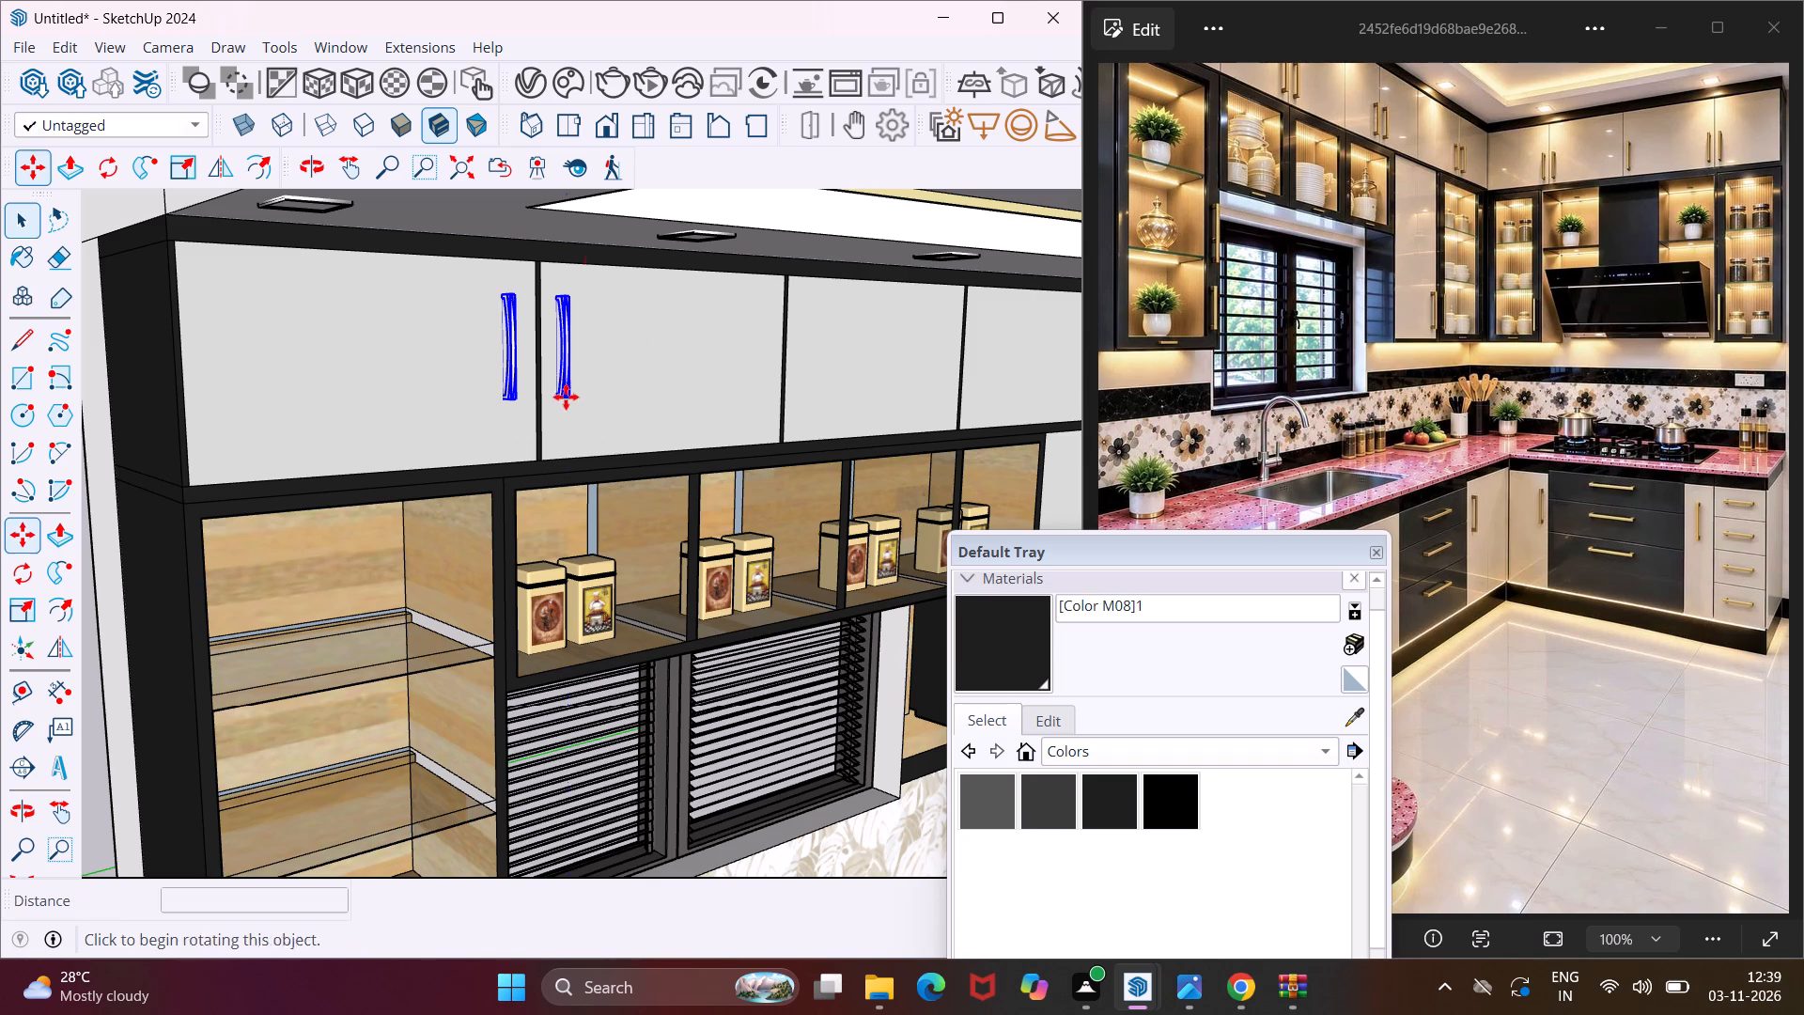
scroll(558, 426, "up", 3)
left_click(557, 429)
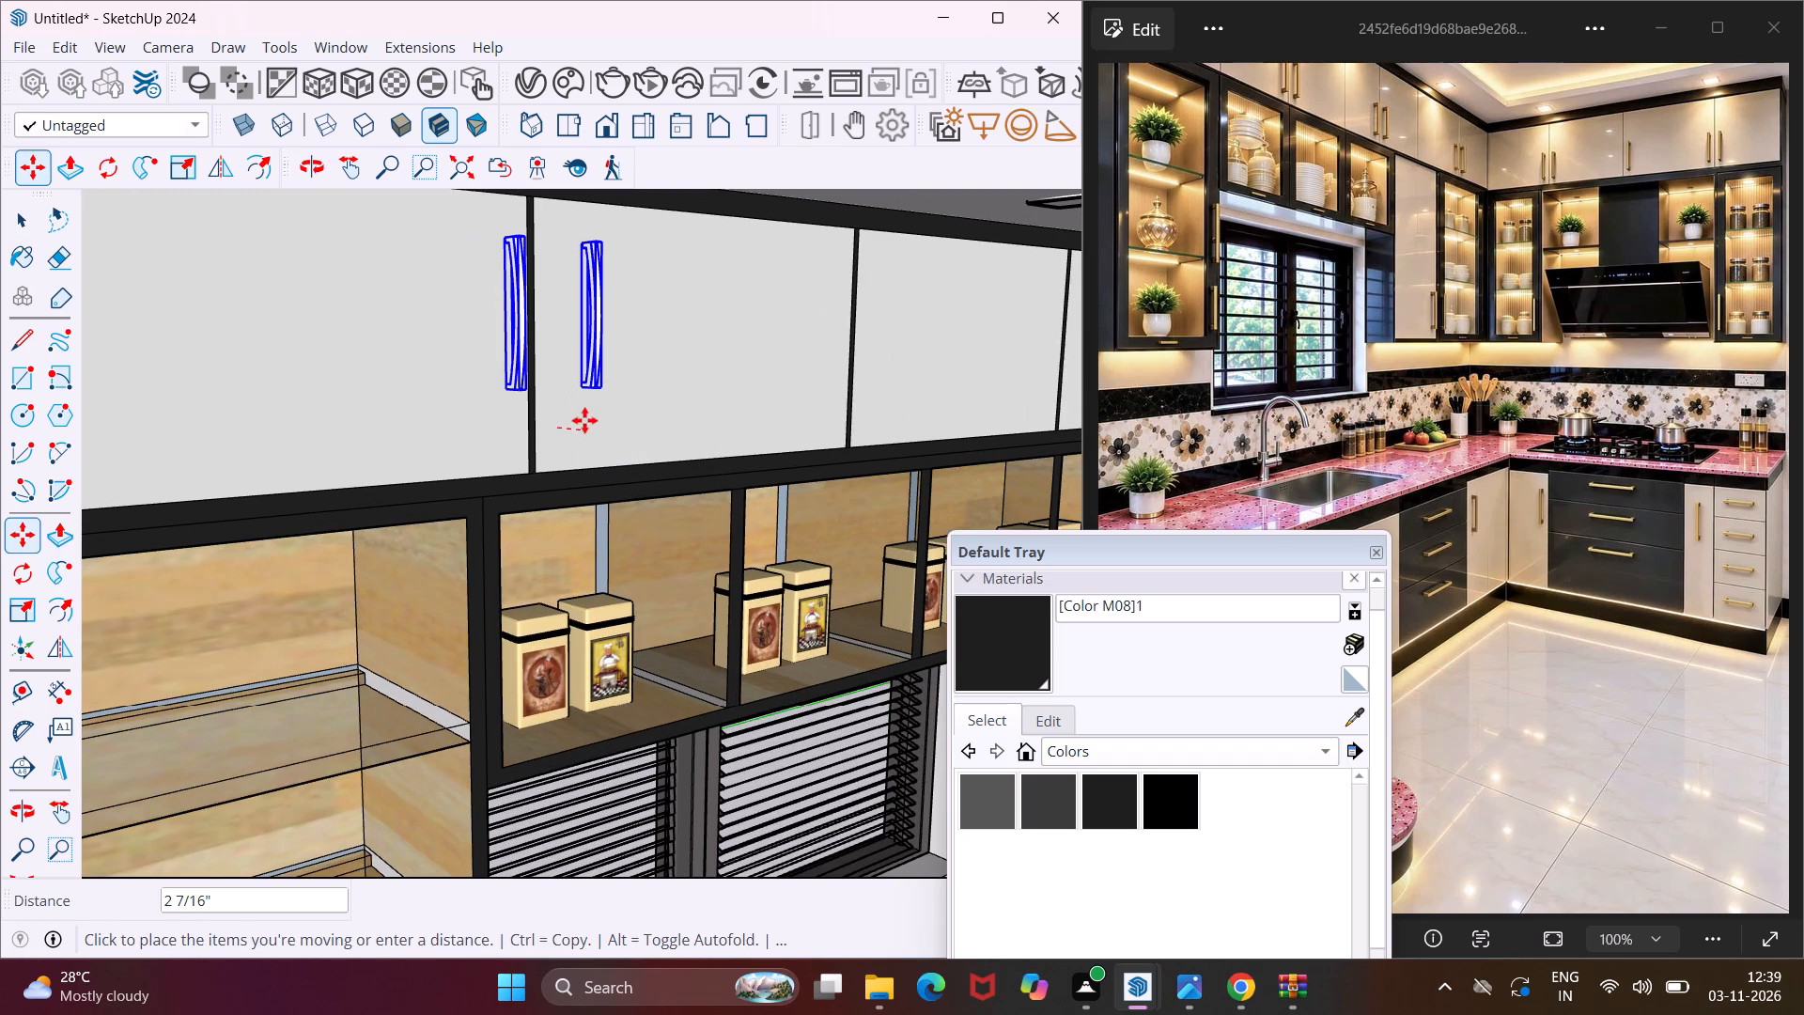
scroll(584, 420, "down", 8)
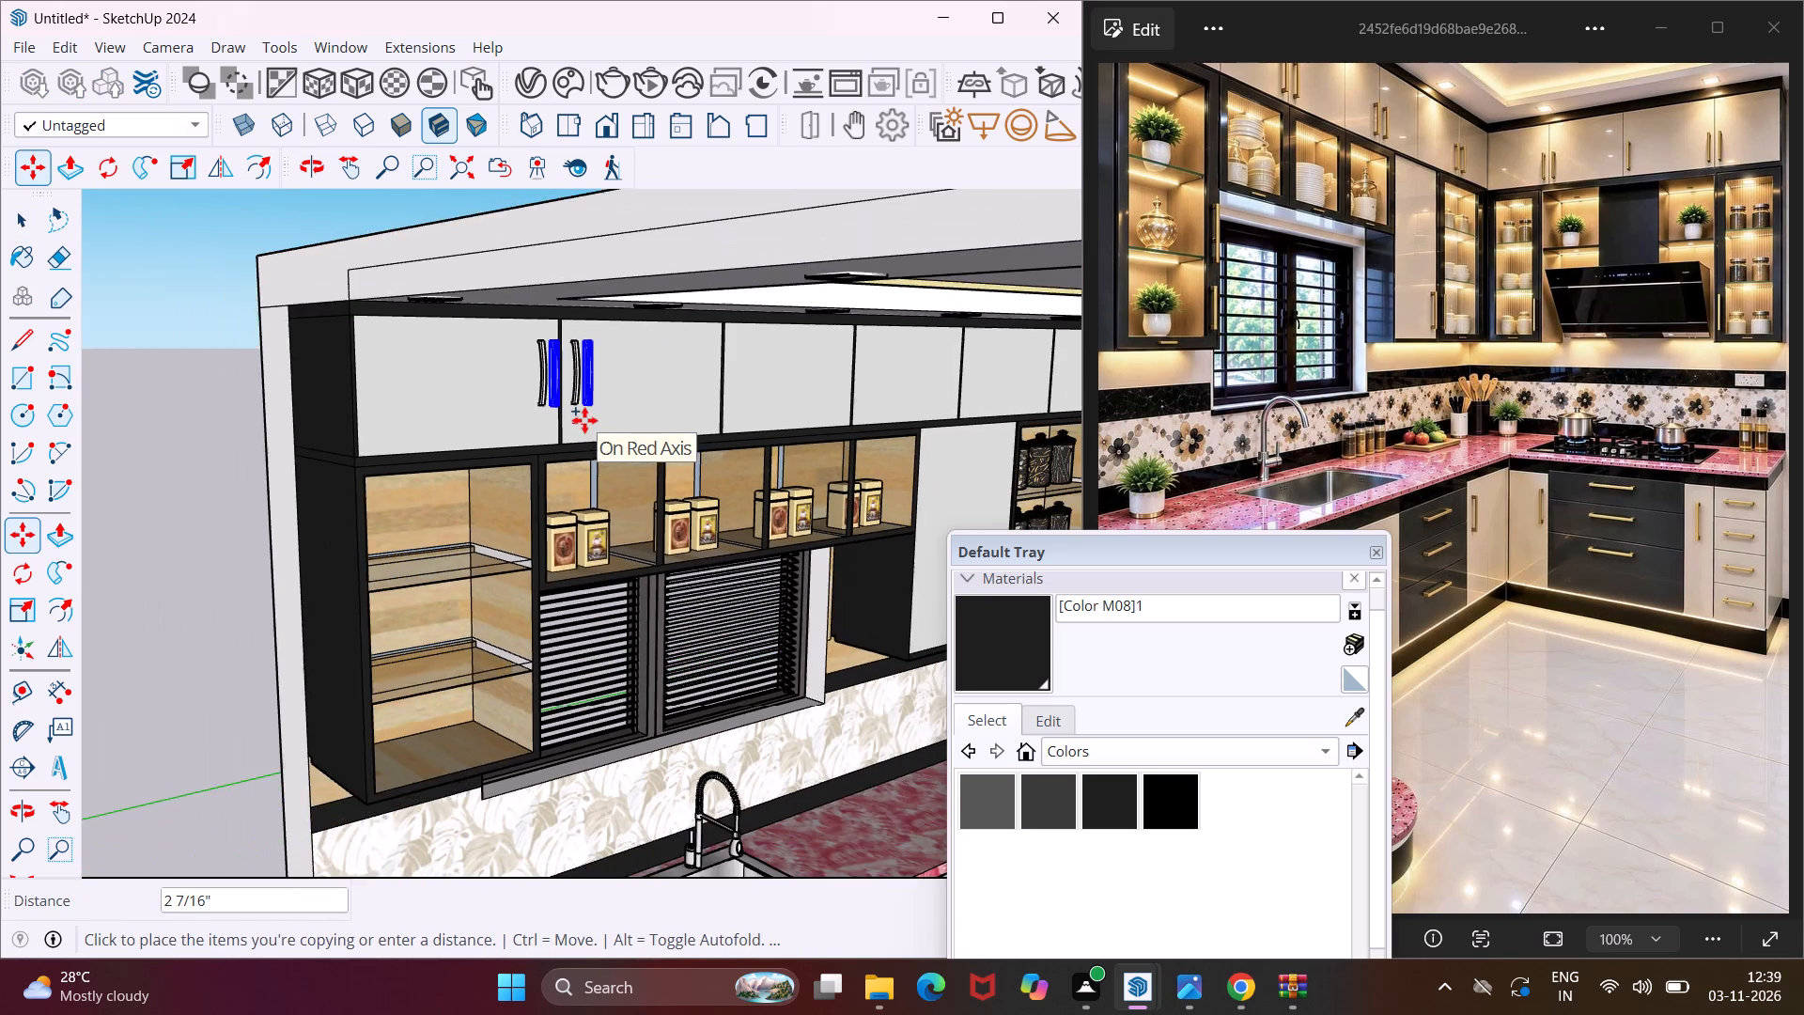
scroll(584, 420, "down", 3)
scroll(821, 406, "up", 9)
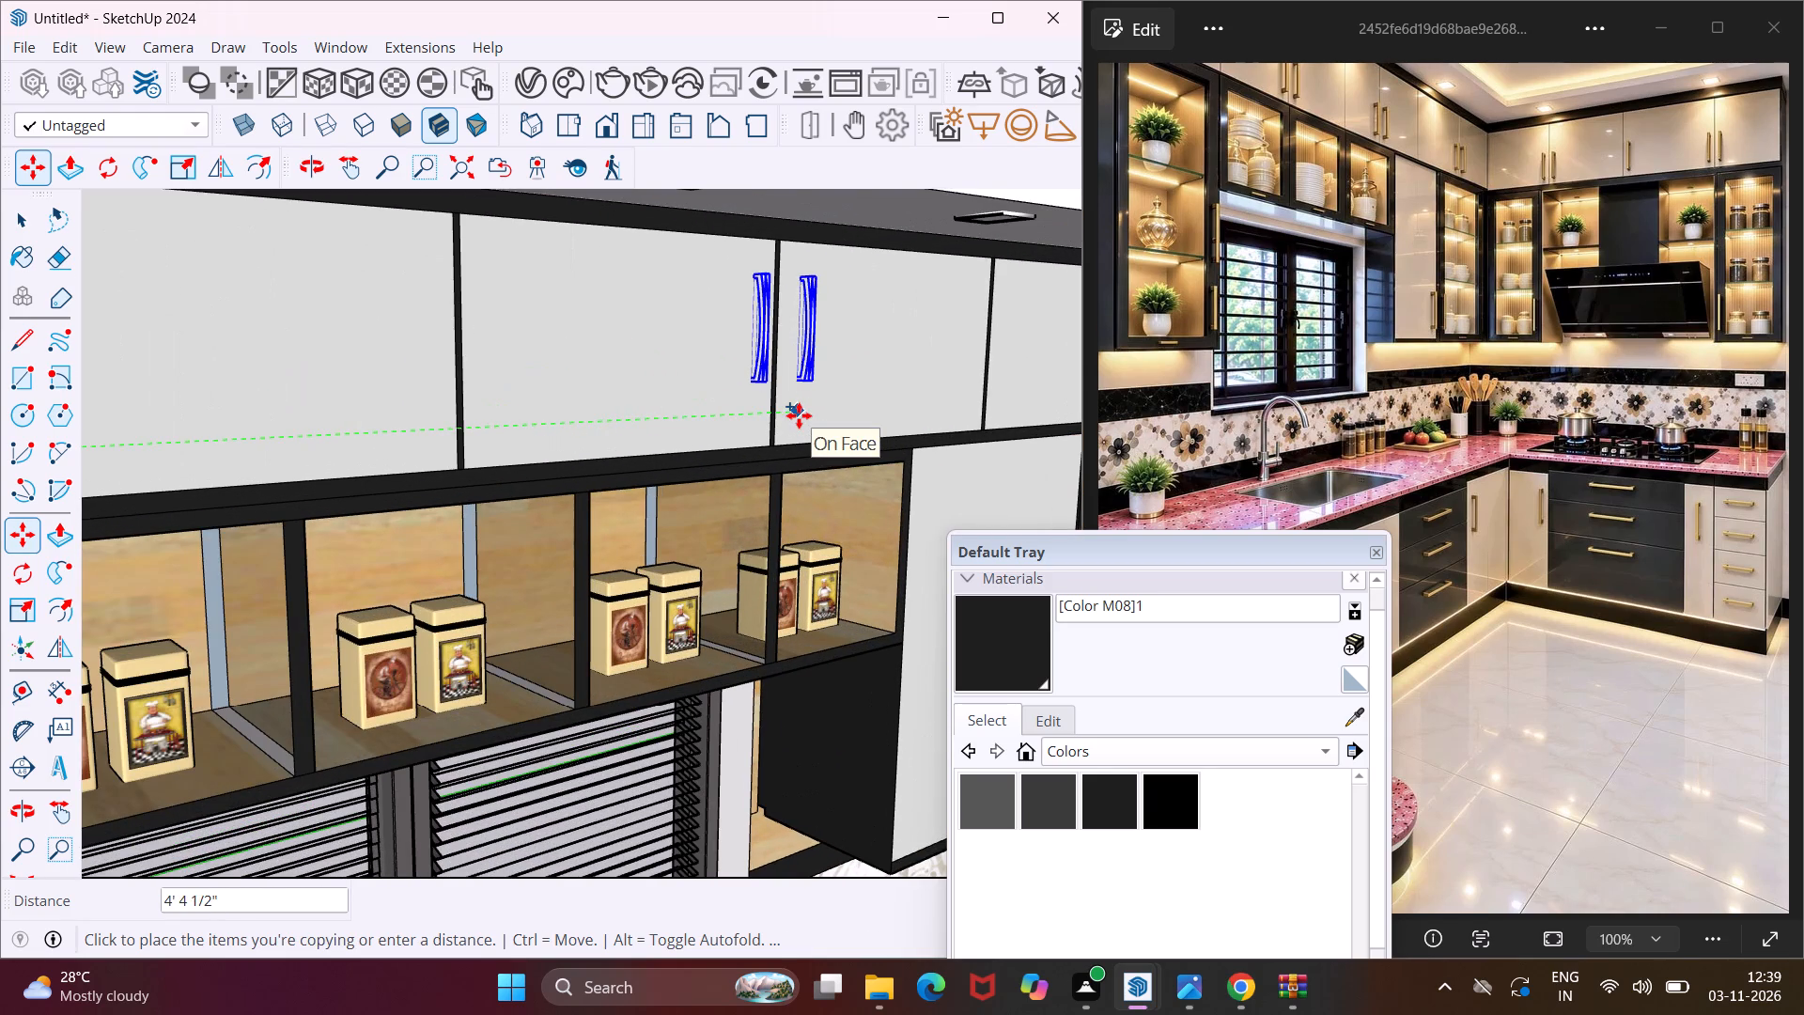
left_click(799, 415)
Copy the handle pair another 4' 2 13/16" or so along the wall to the joint between the fifth and sixth upper doors.
scroll(609, 429, "down", 8)
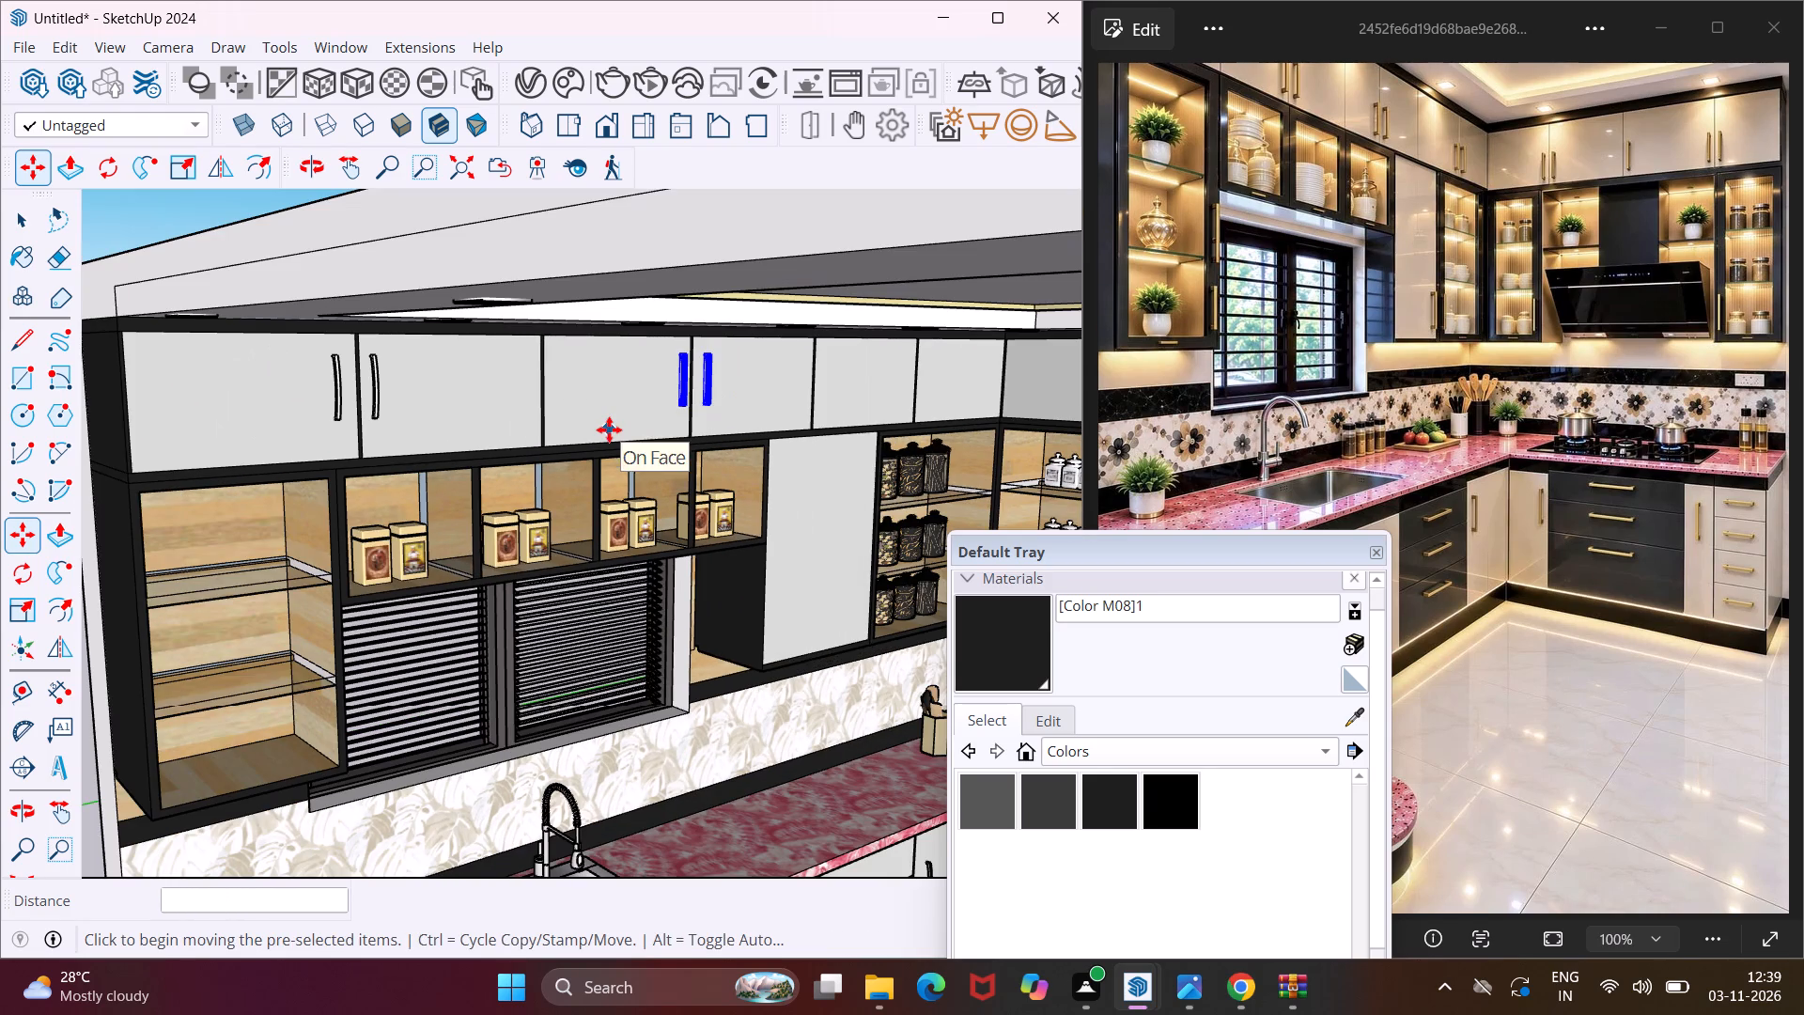
scroll(694, 426, "up", 3)
left_click(659, 425)
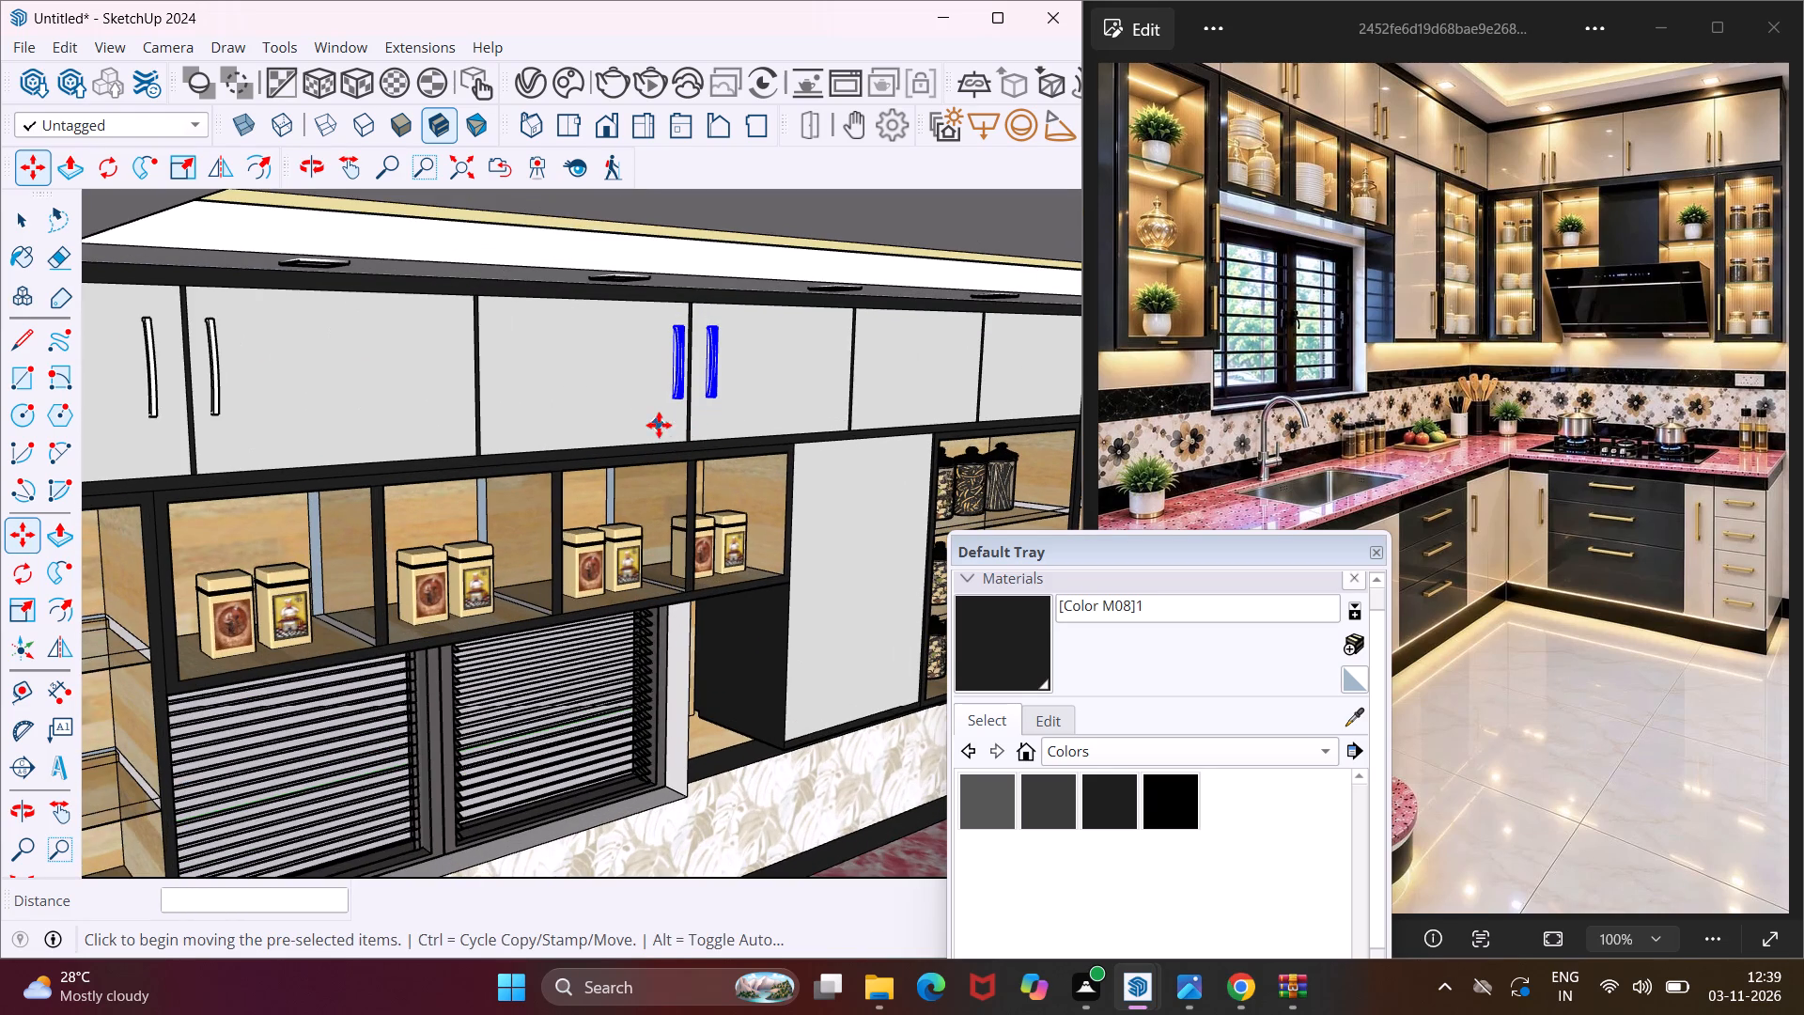
scroll(694, 421, "down", 4)
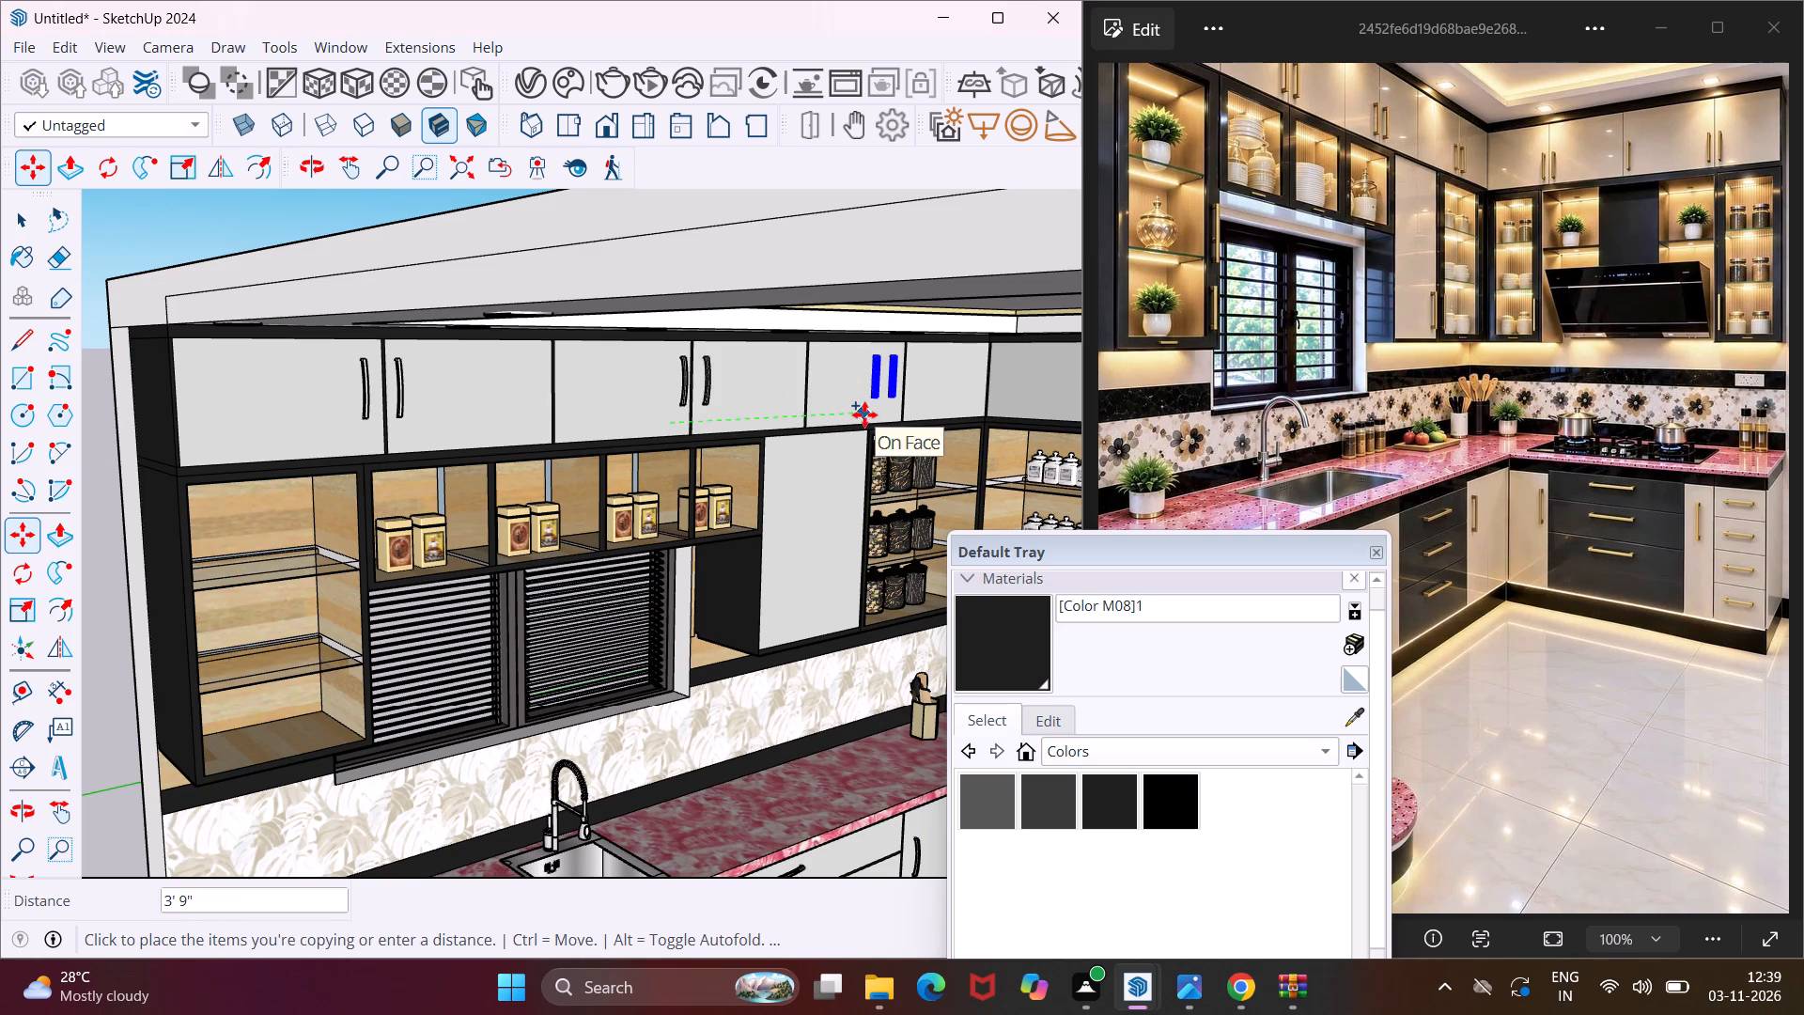
scroll(864, 414, "up", 6)
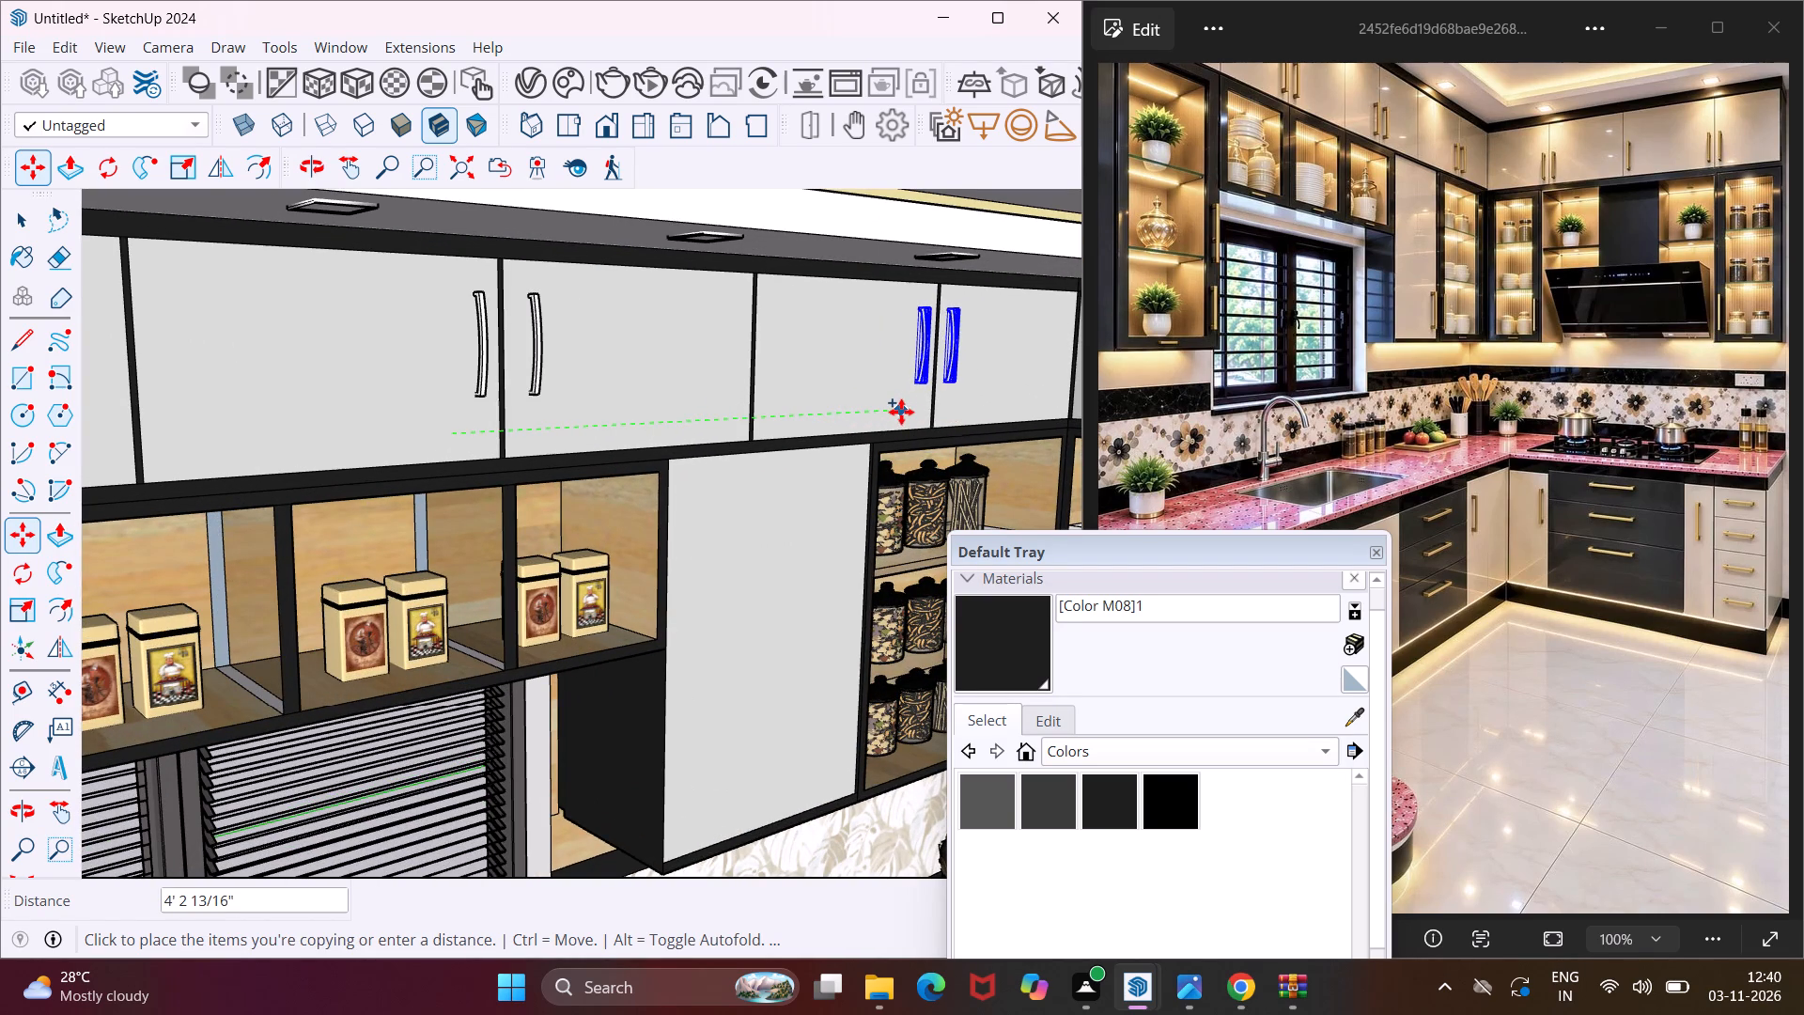
left_click(901, 414)
scroll(866, 410, "down", 4)
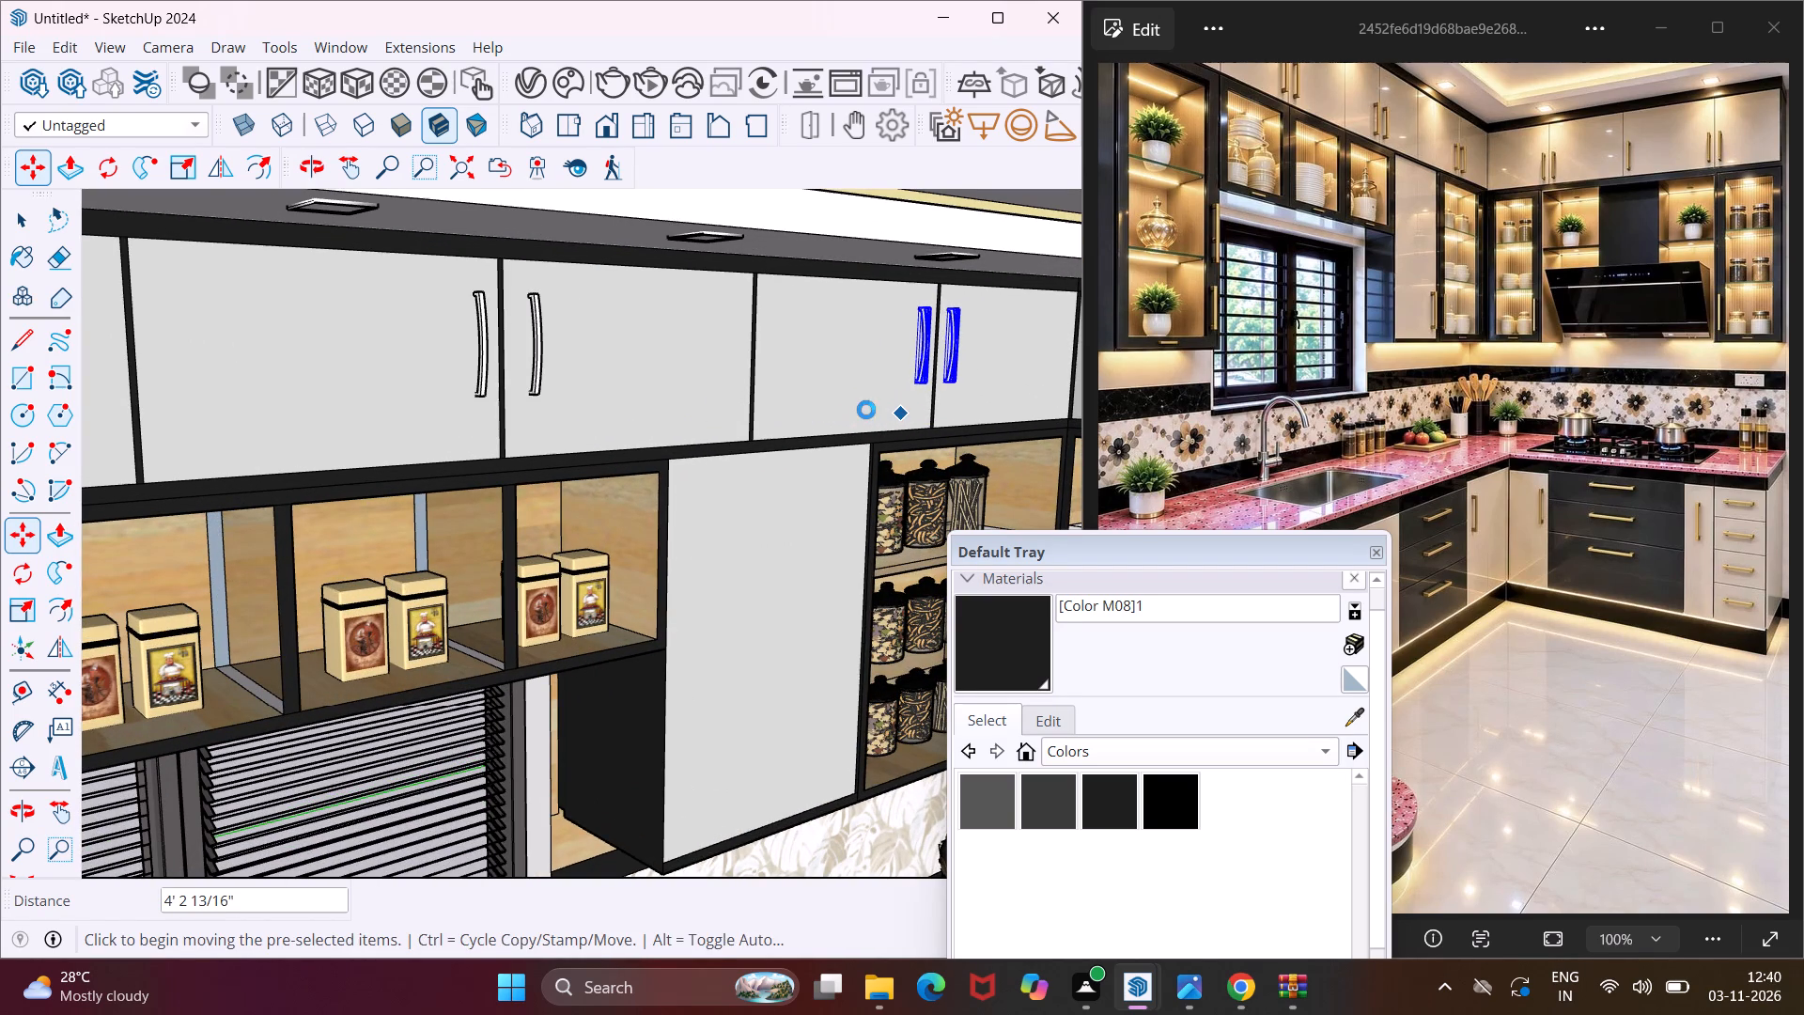
middle_click_drag(866, 410, 928, 405)
scroll(738, 433, "down", 3)
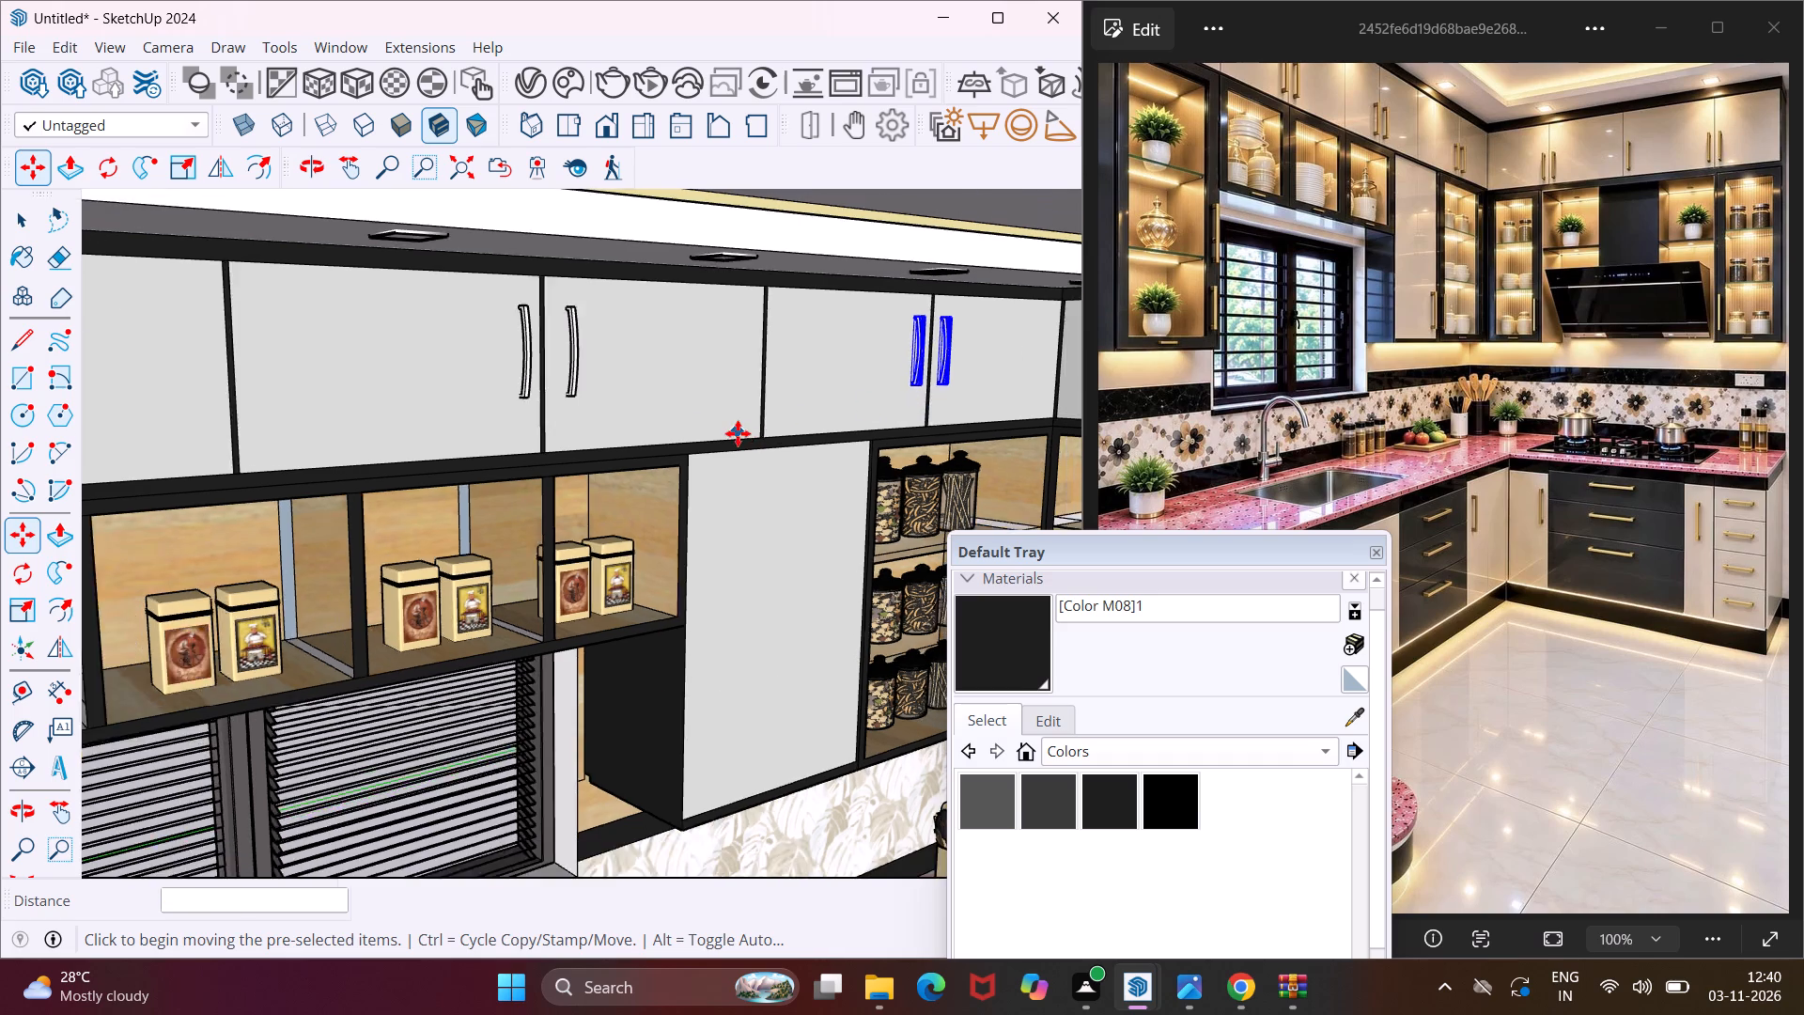
scroll(738, 433, "down", 2)
middle_click_drag(738, 434, 890, 413)
scroll(706, 413, "down", 8)
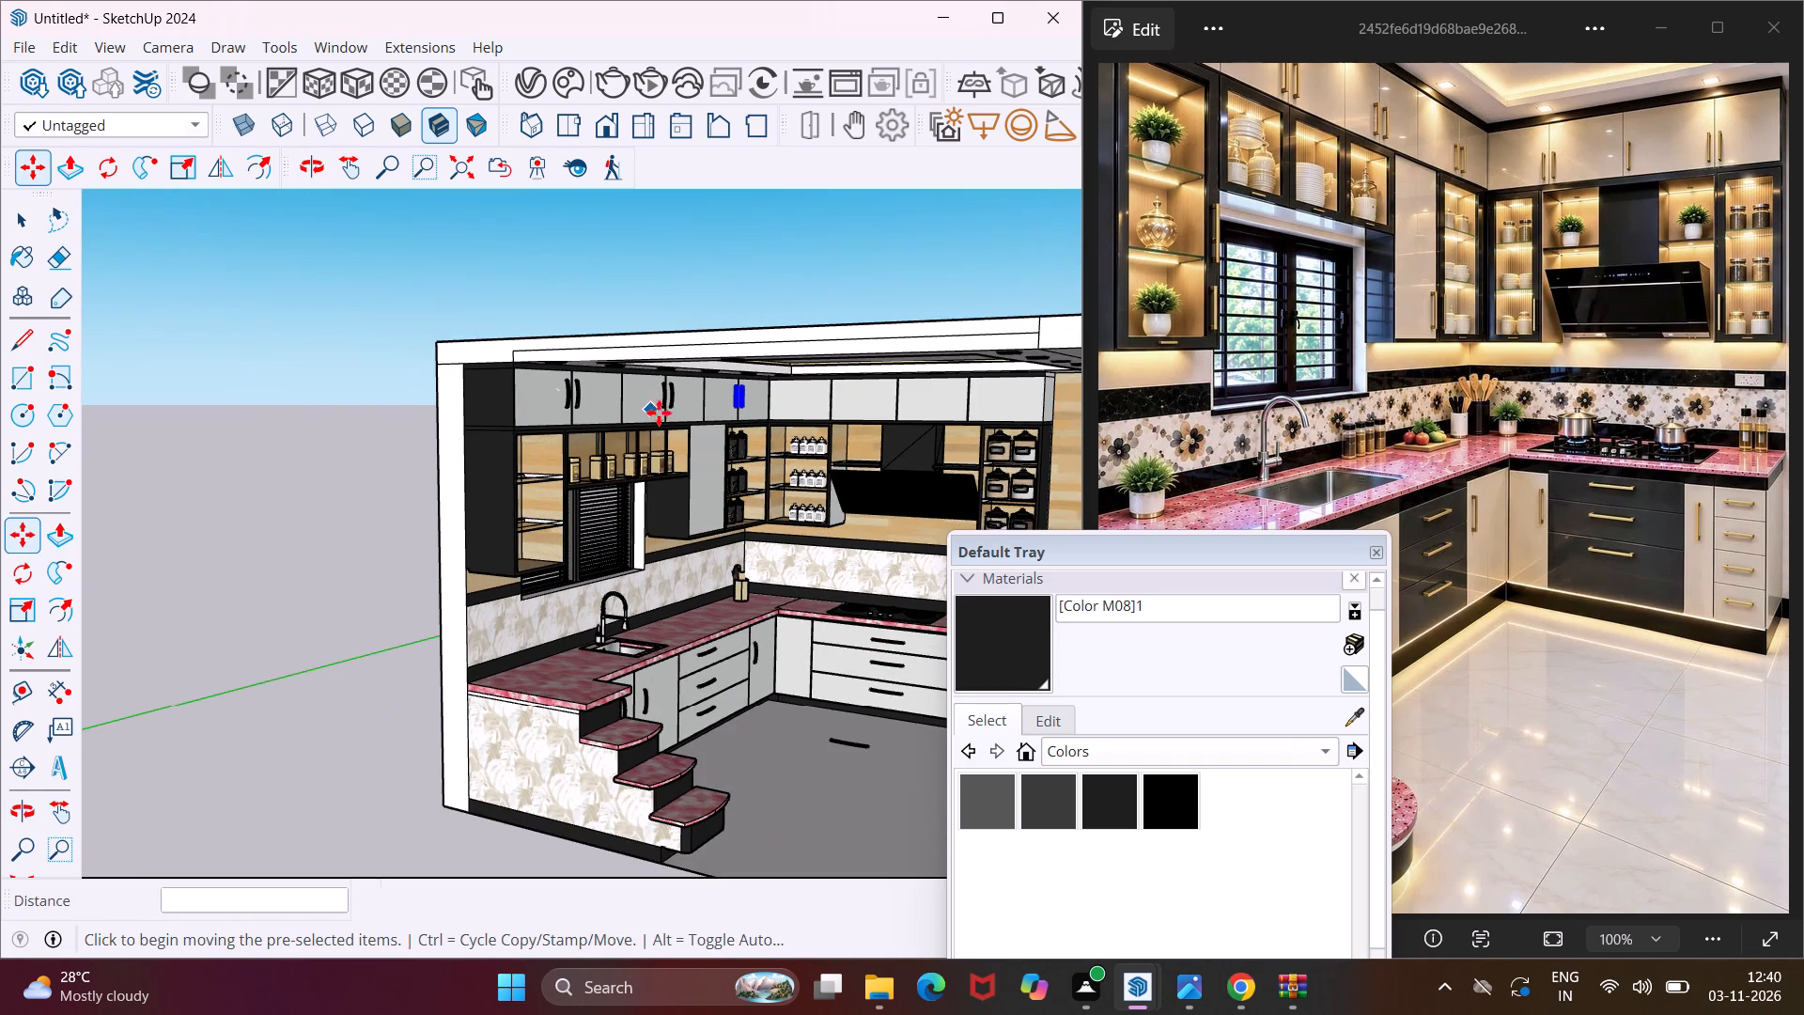
key("Escape")
key("space")
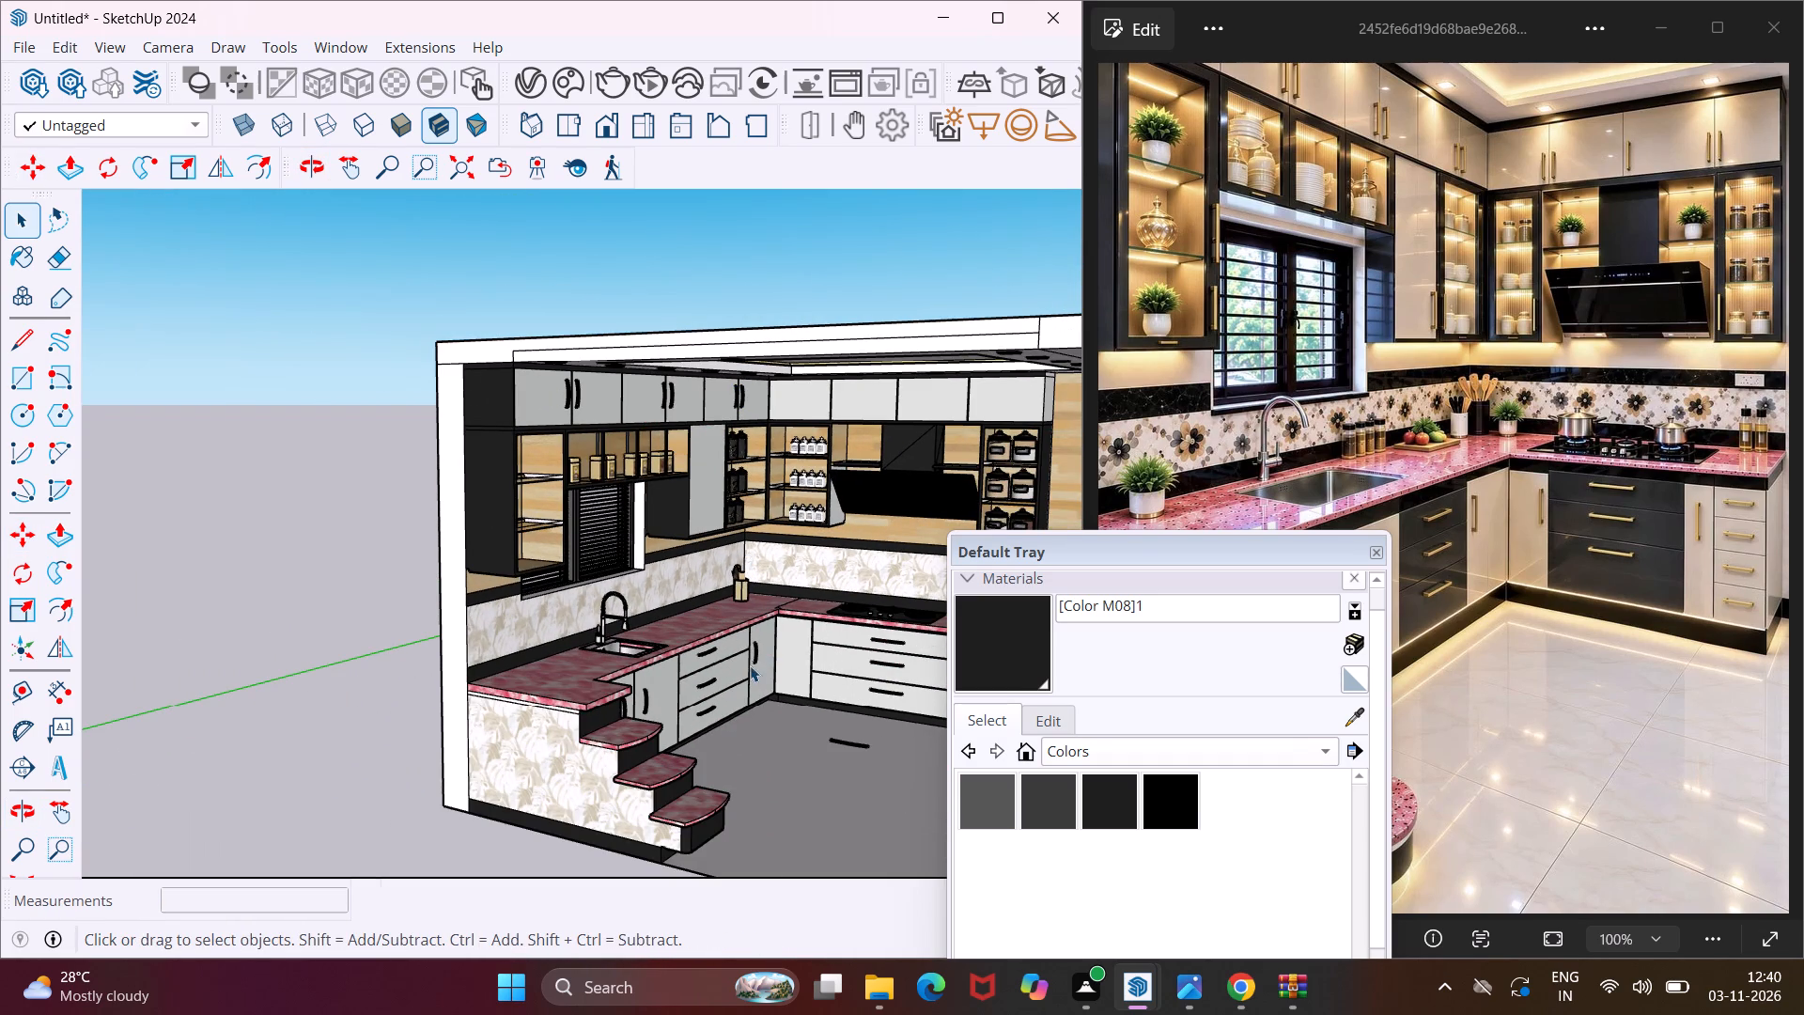
Copy the handle of the upper door nearest the corner about 13' 5 5/16" away, down to the open floor area.
scroll(748, 642, "up", 8)
scroll(748, 642, "down", 5)
scroll(754, 273, "up", 6)
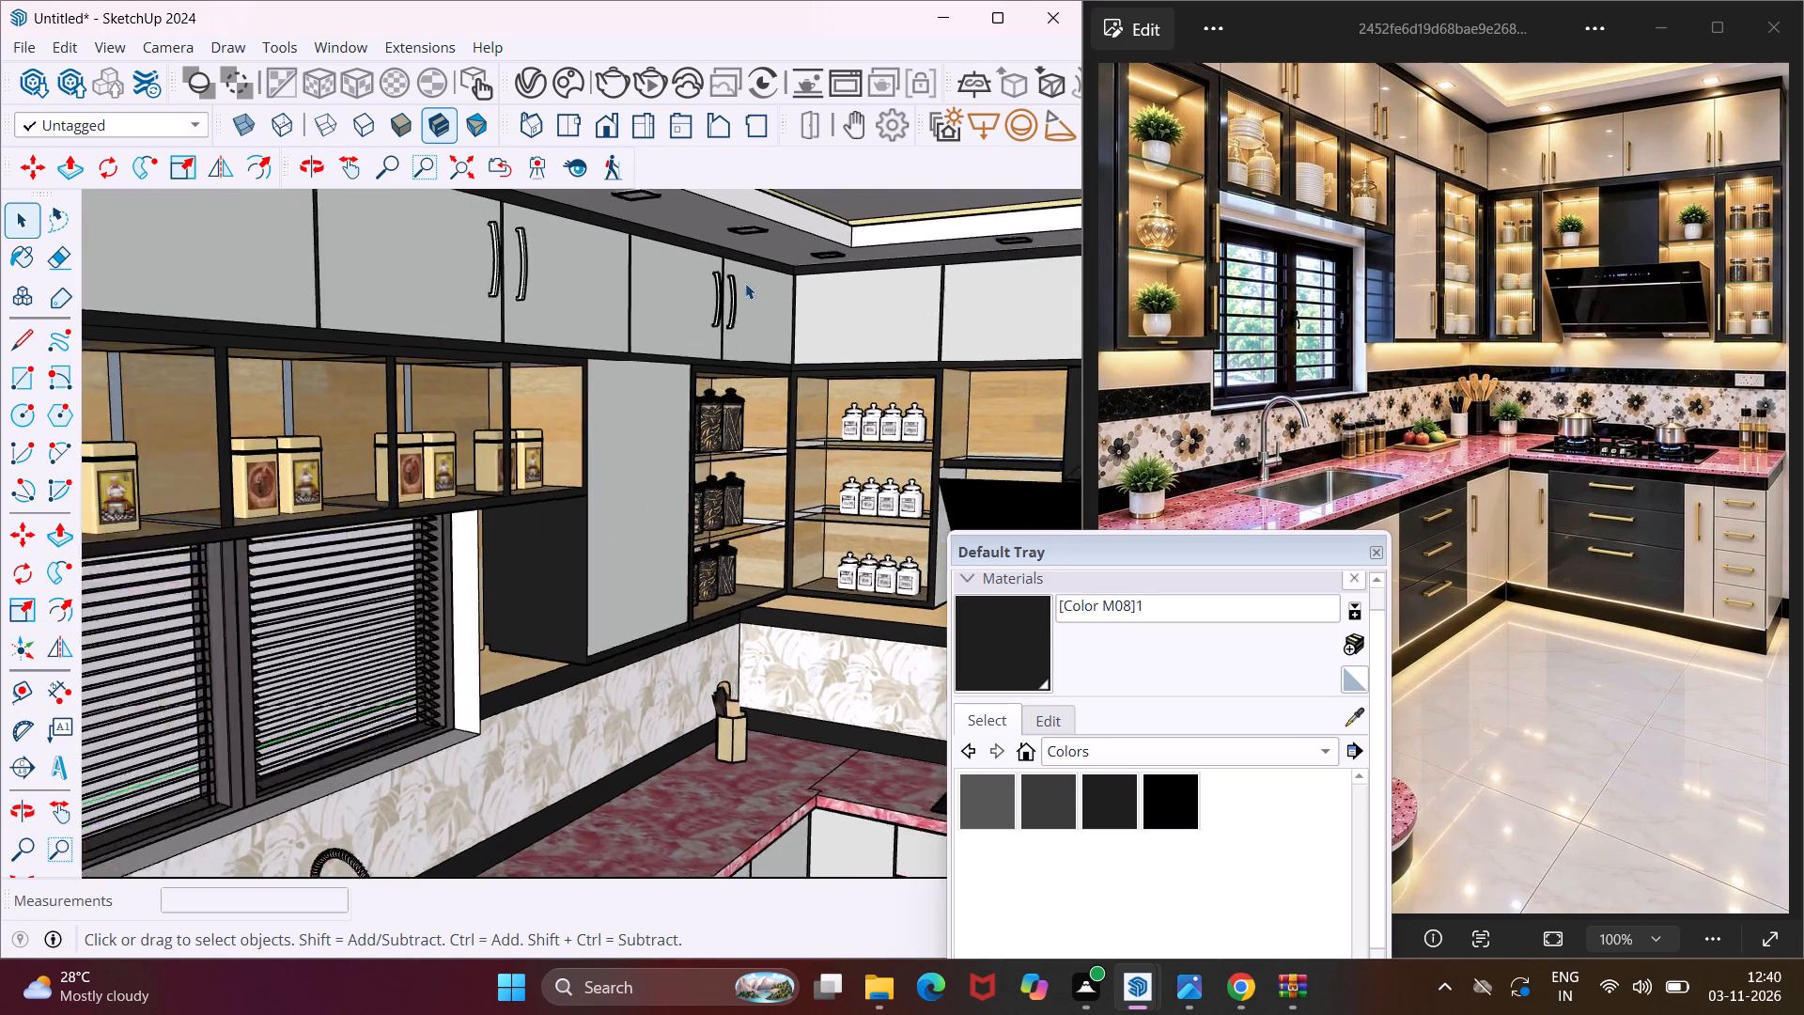
left_click(733, 301)
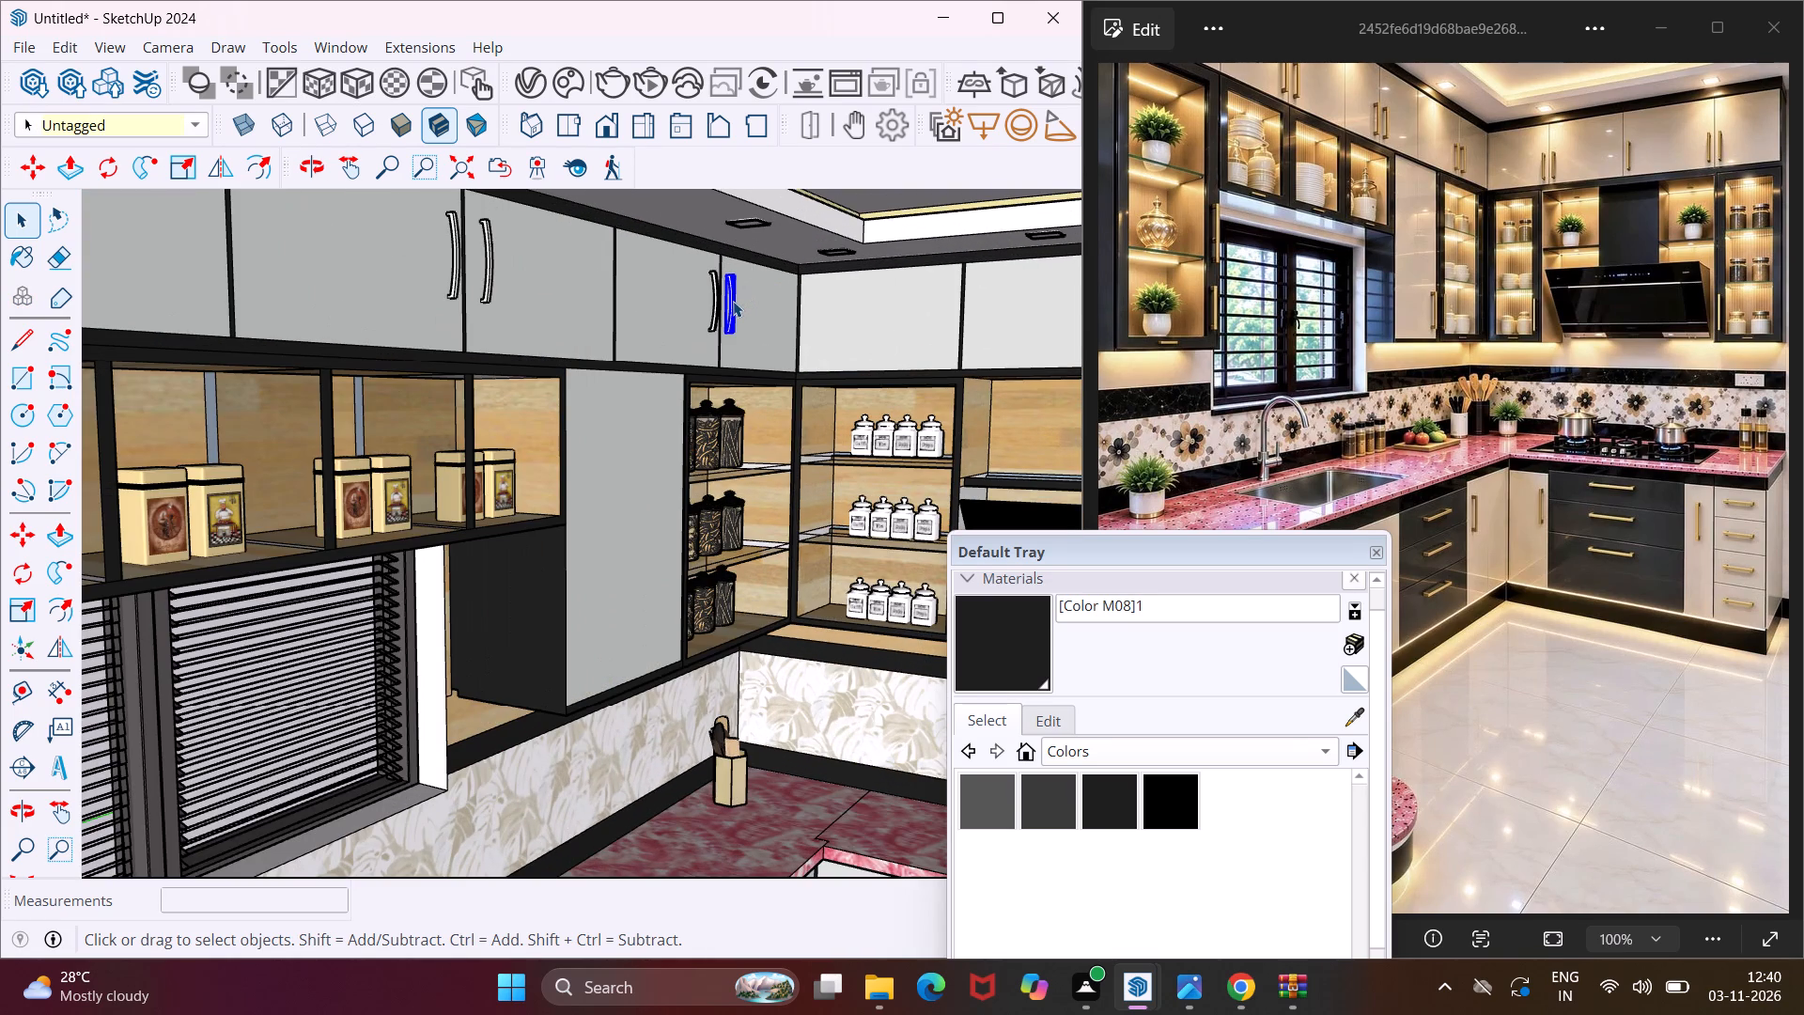
key("m")
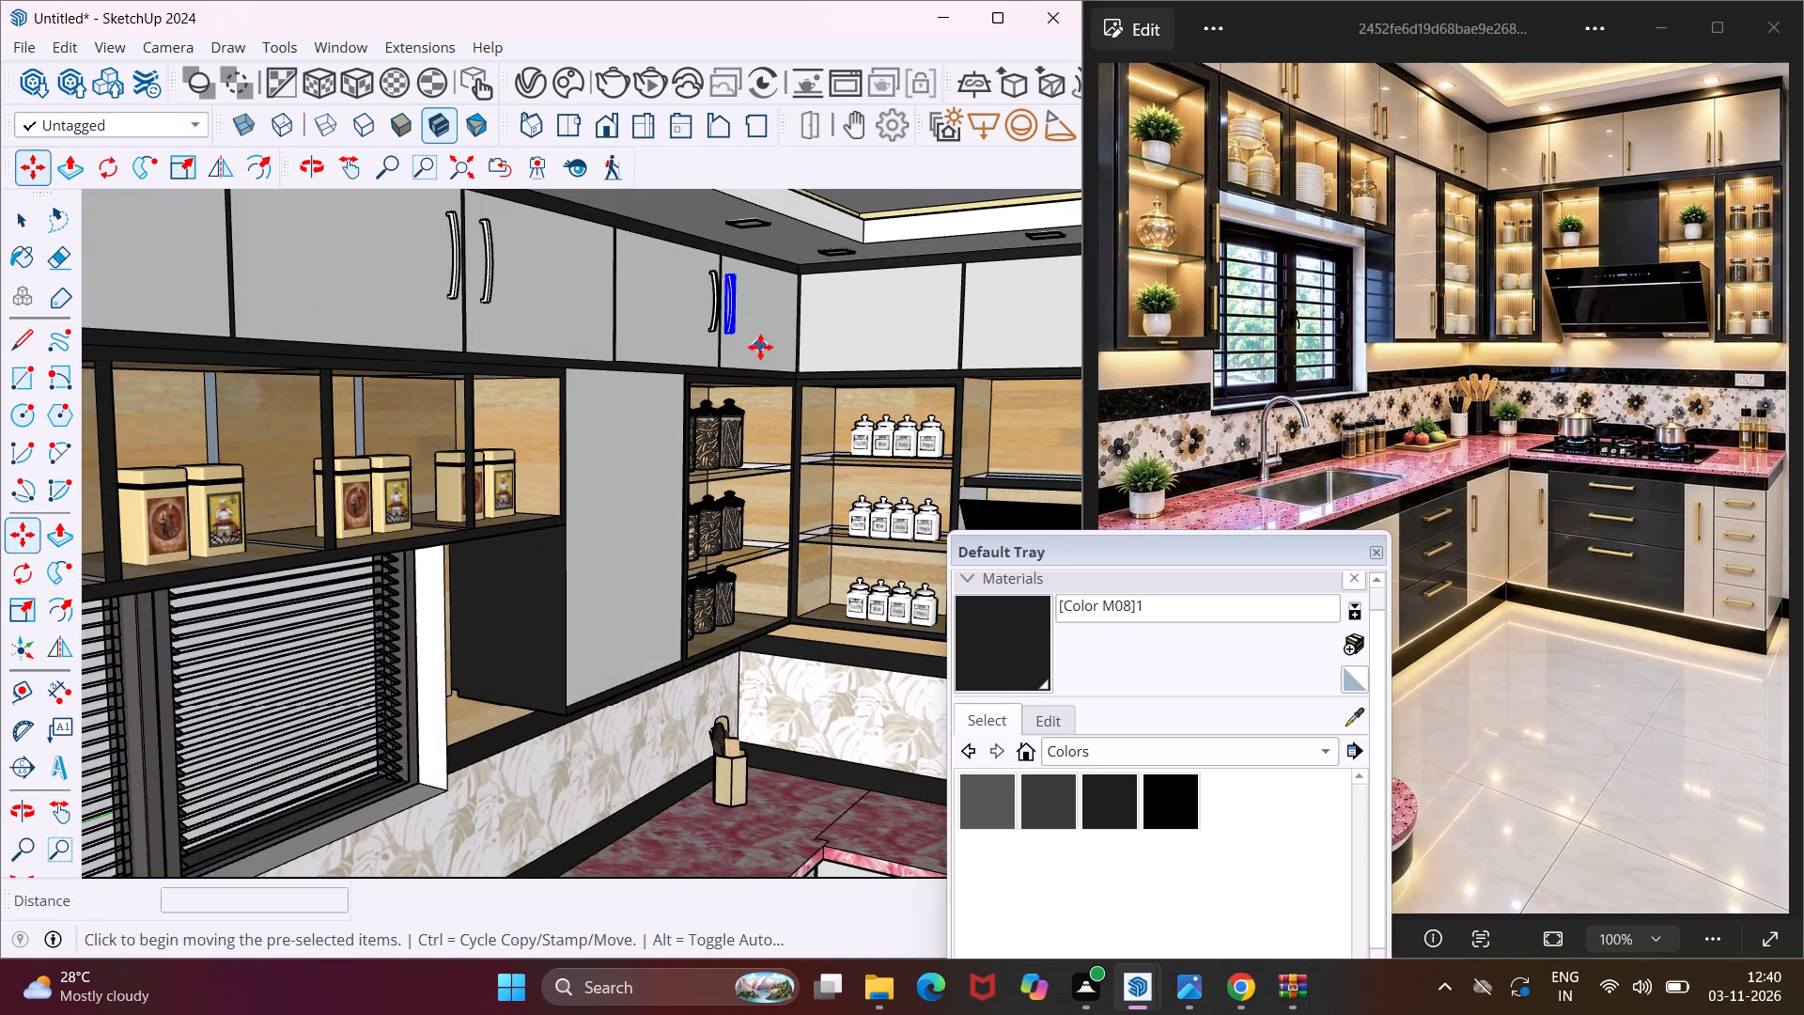
scroll(760, 347, "up", 3)
left_click(761, 349)
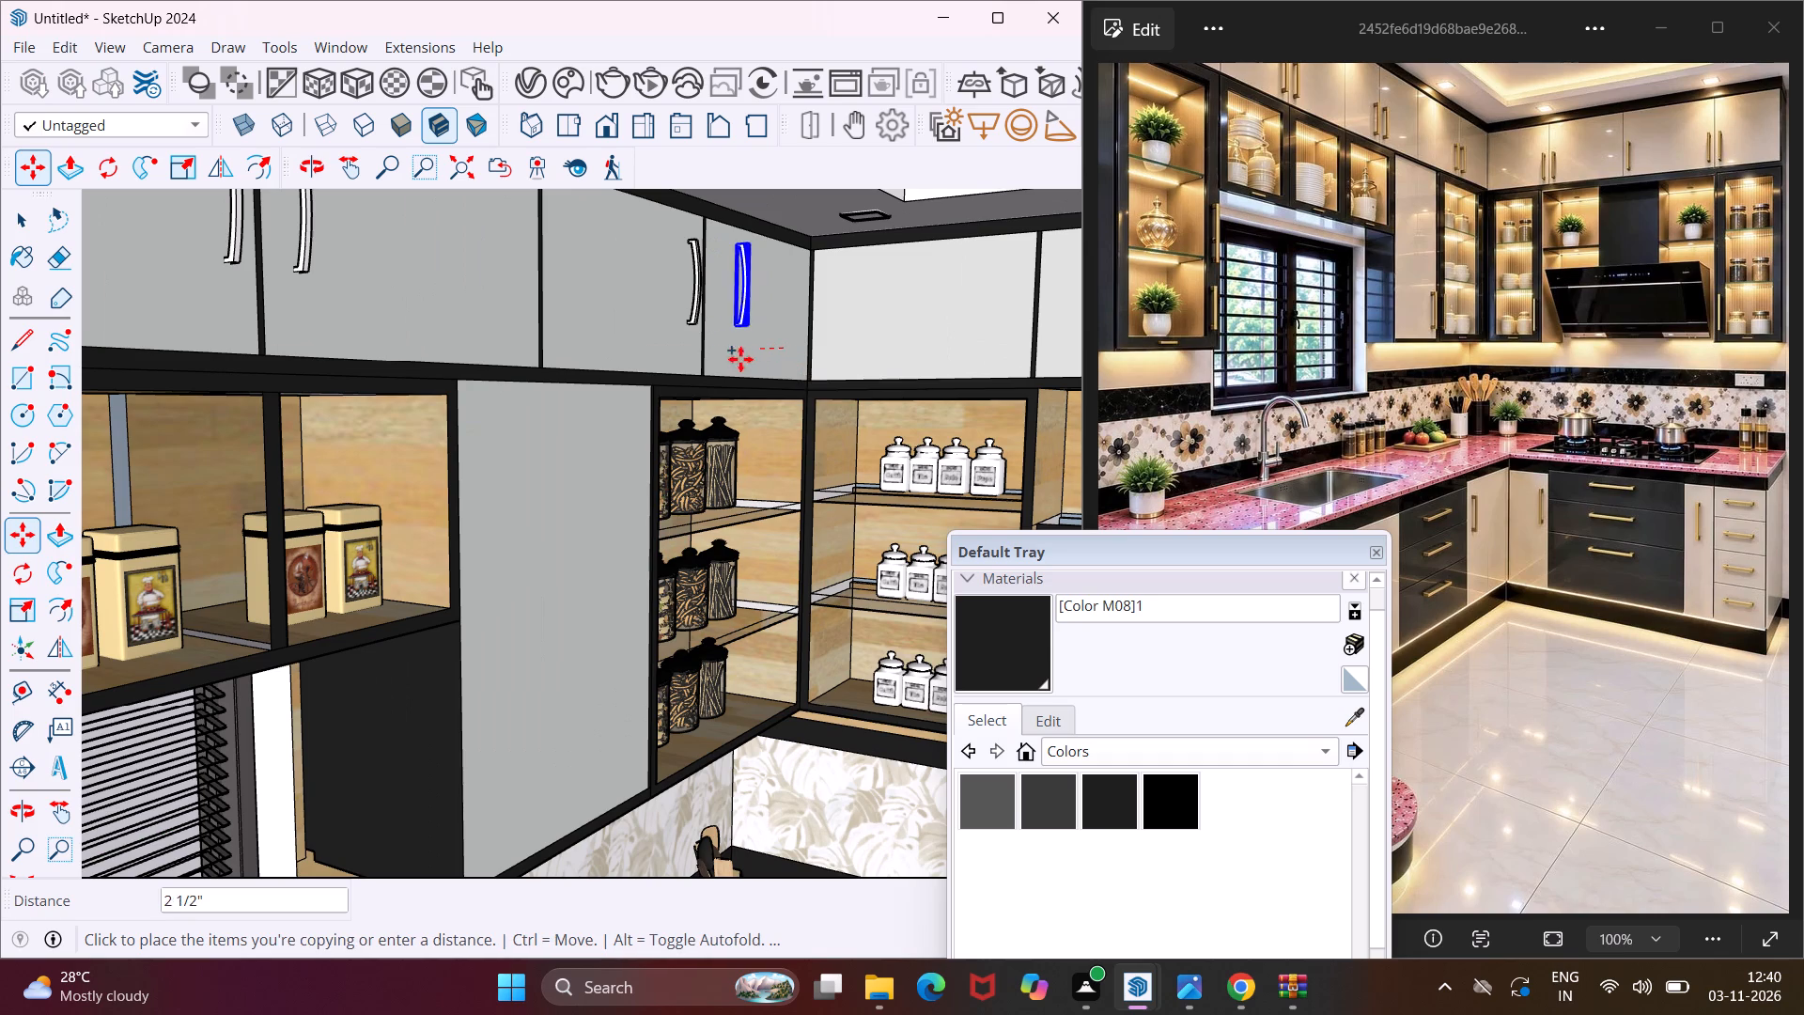
scroll(685, 360, "down", 20)
scroll(682, 360, "down", 3)
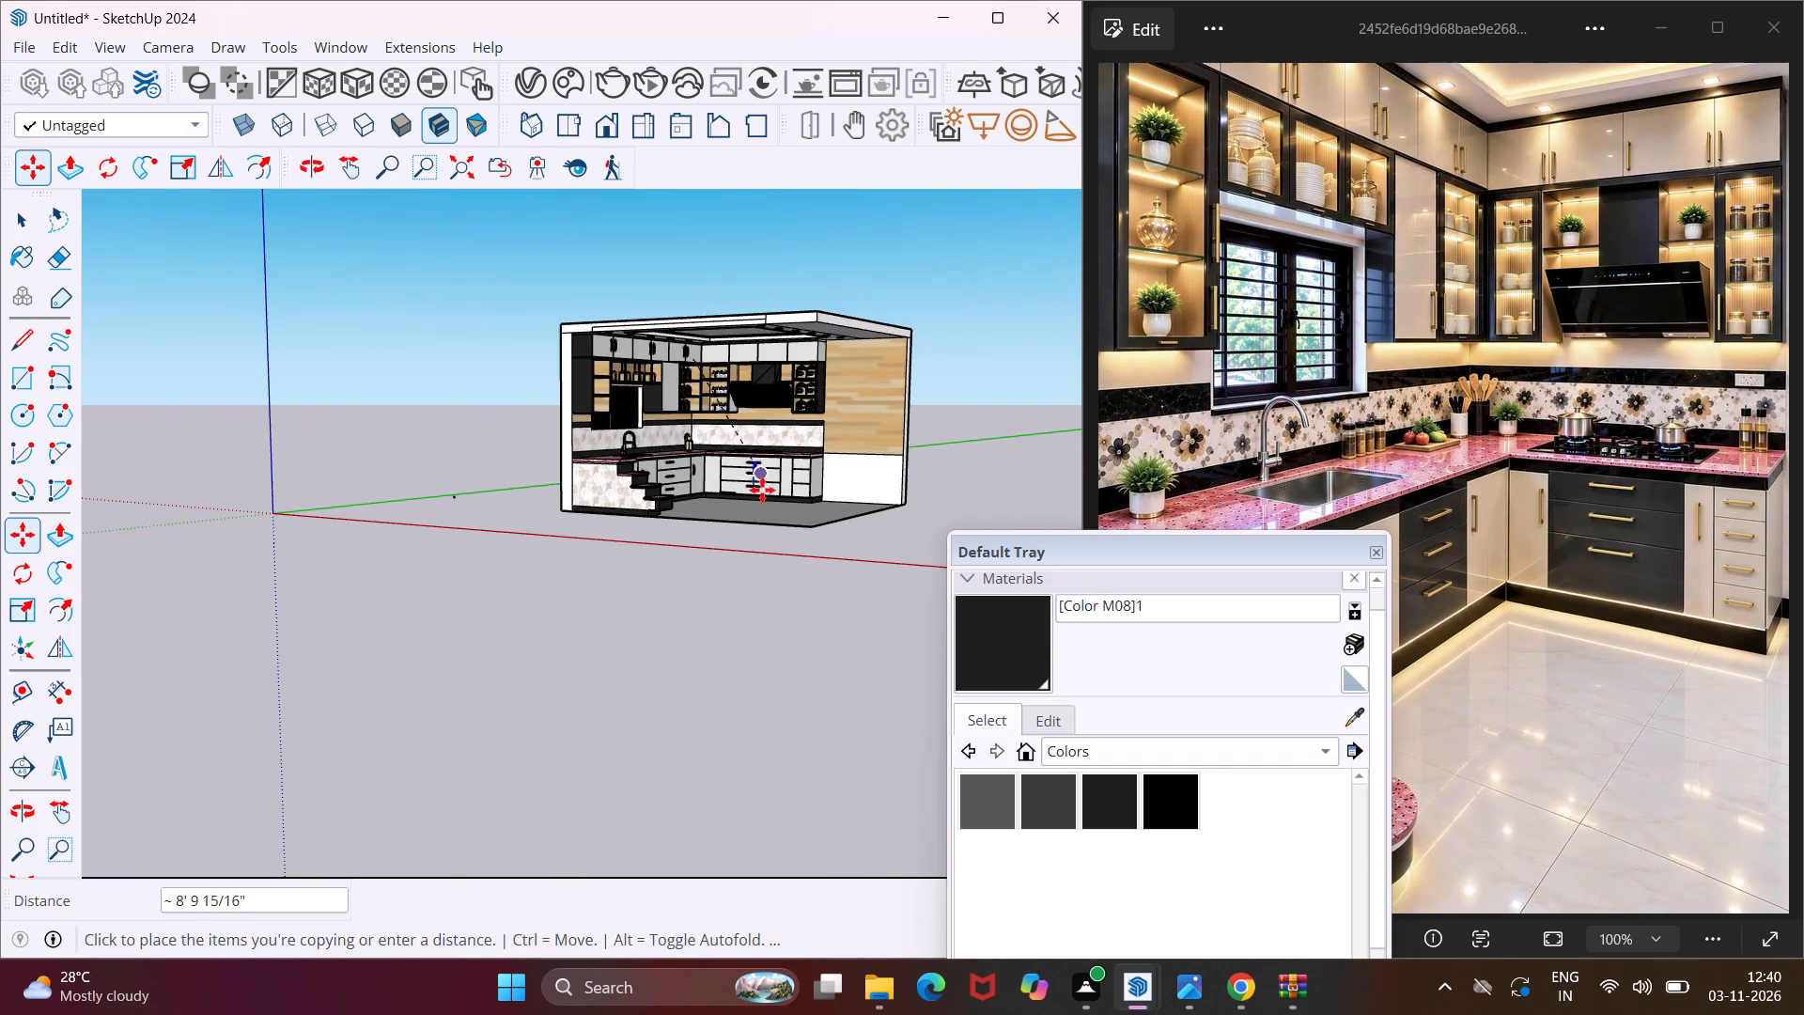
scroll(769, 512, "up", 8)
left_click(769, 513)
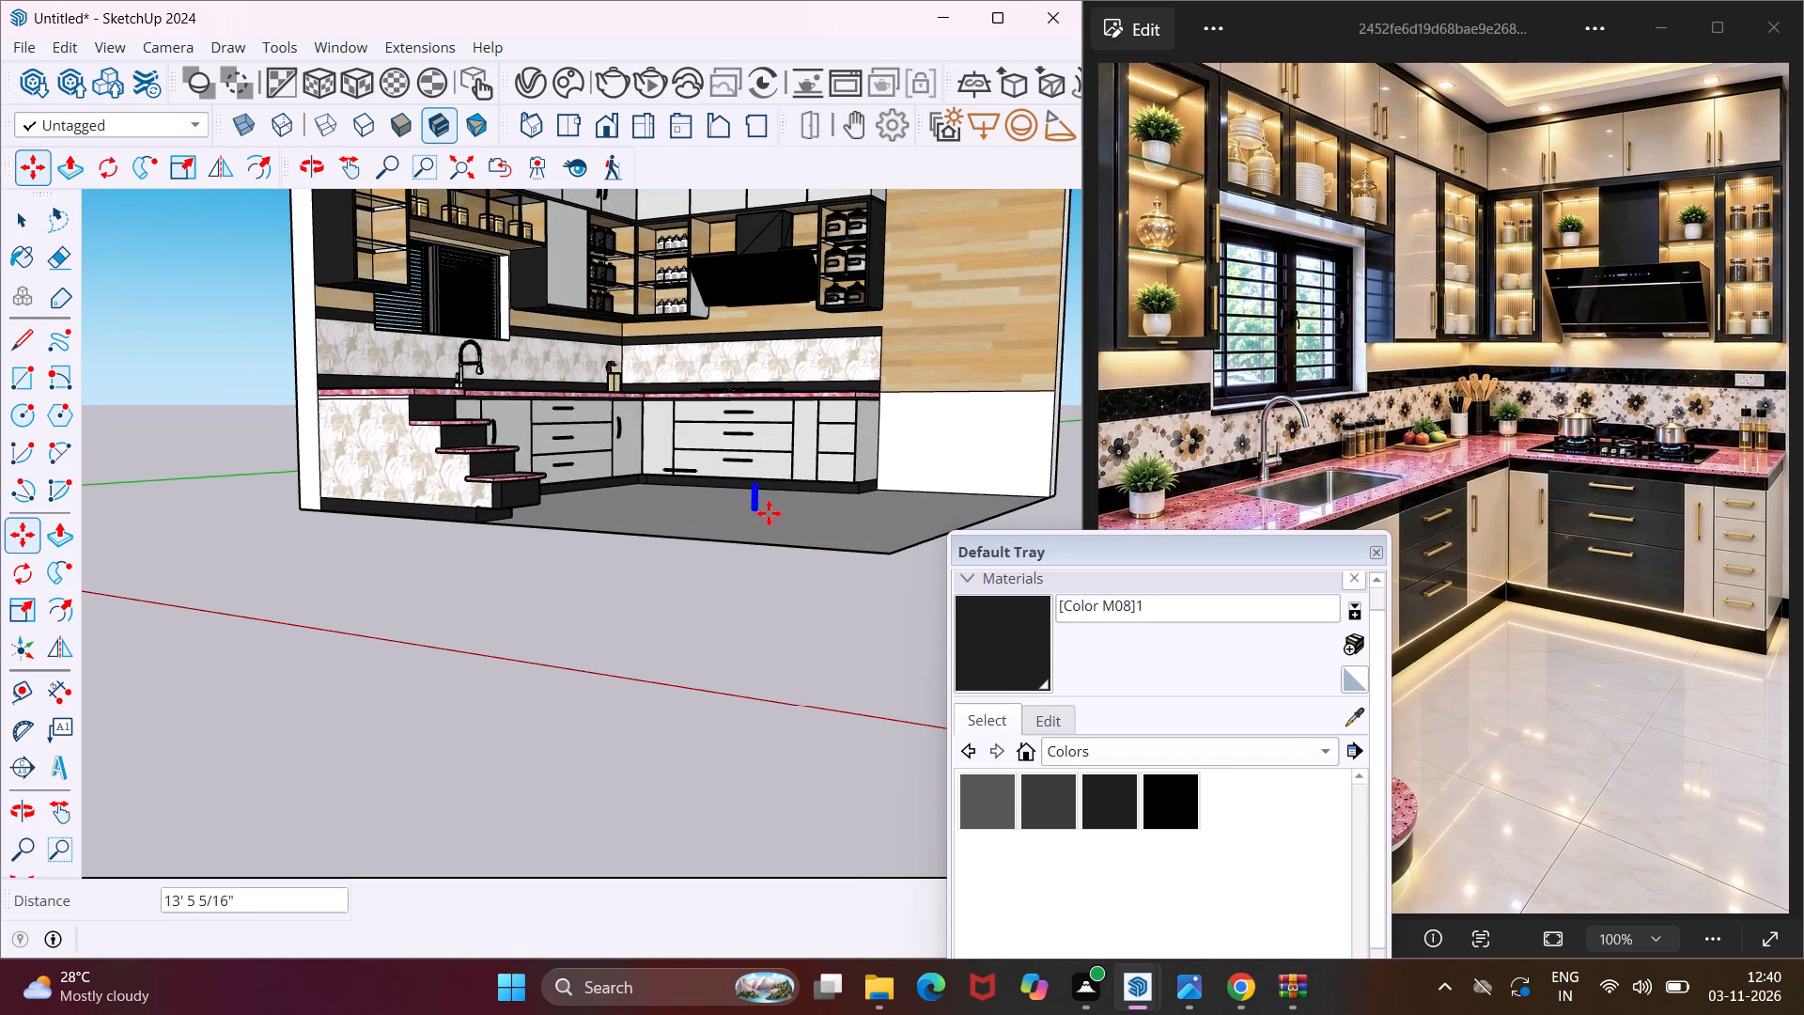
Rotate the copied handle 90 degrees about the vertical axis so it suits the hob wall's doors.
middle_click_drag(769, 513, 813, 585)
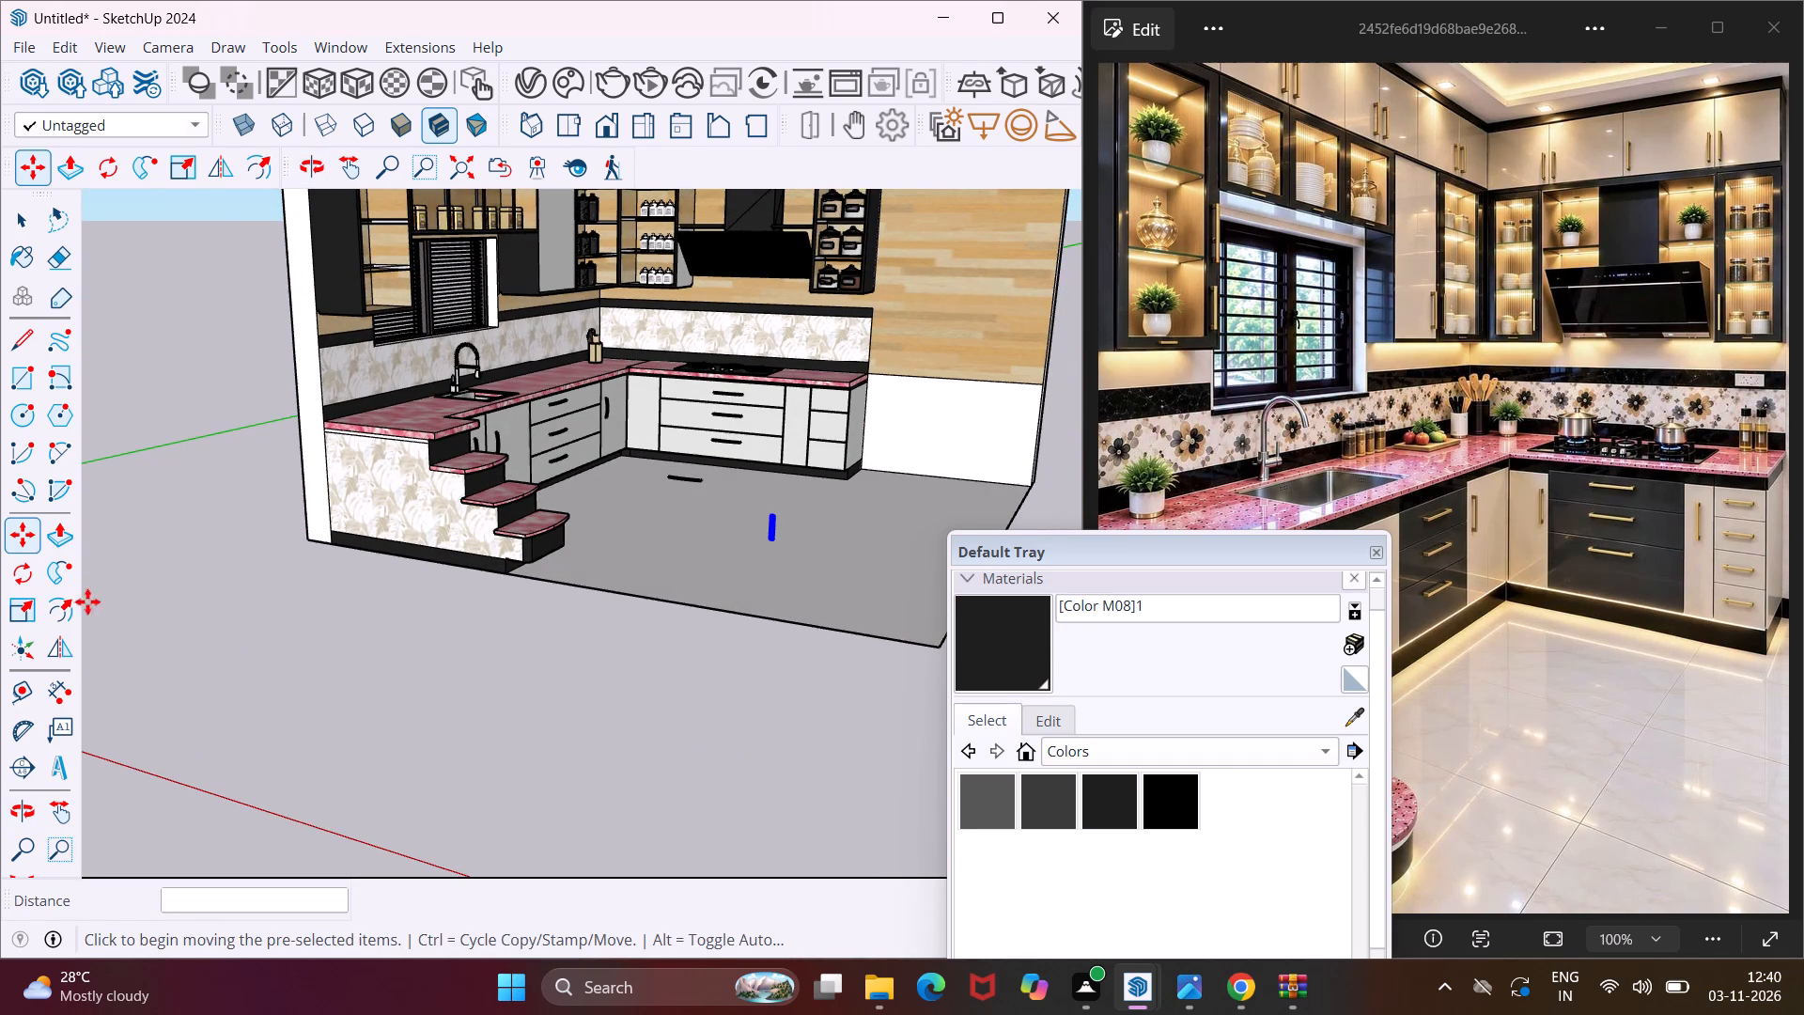
left_click(22, 581)
scroll(836, 576, "up", 9)
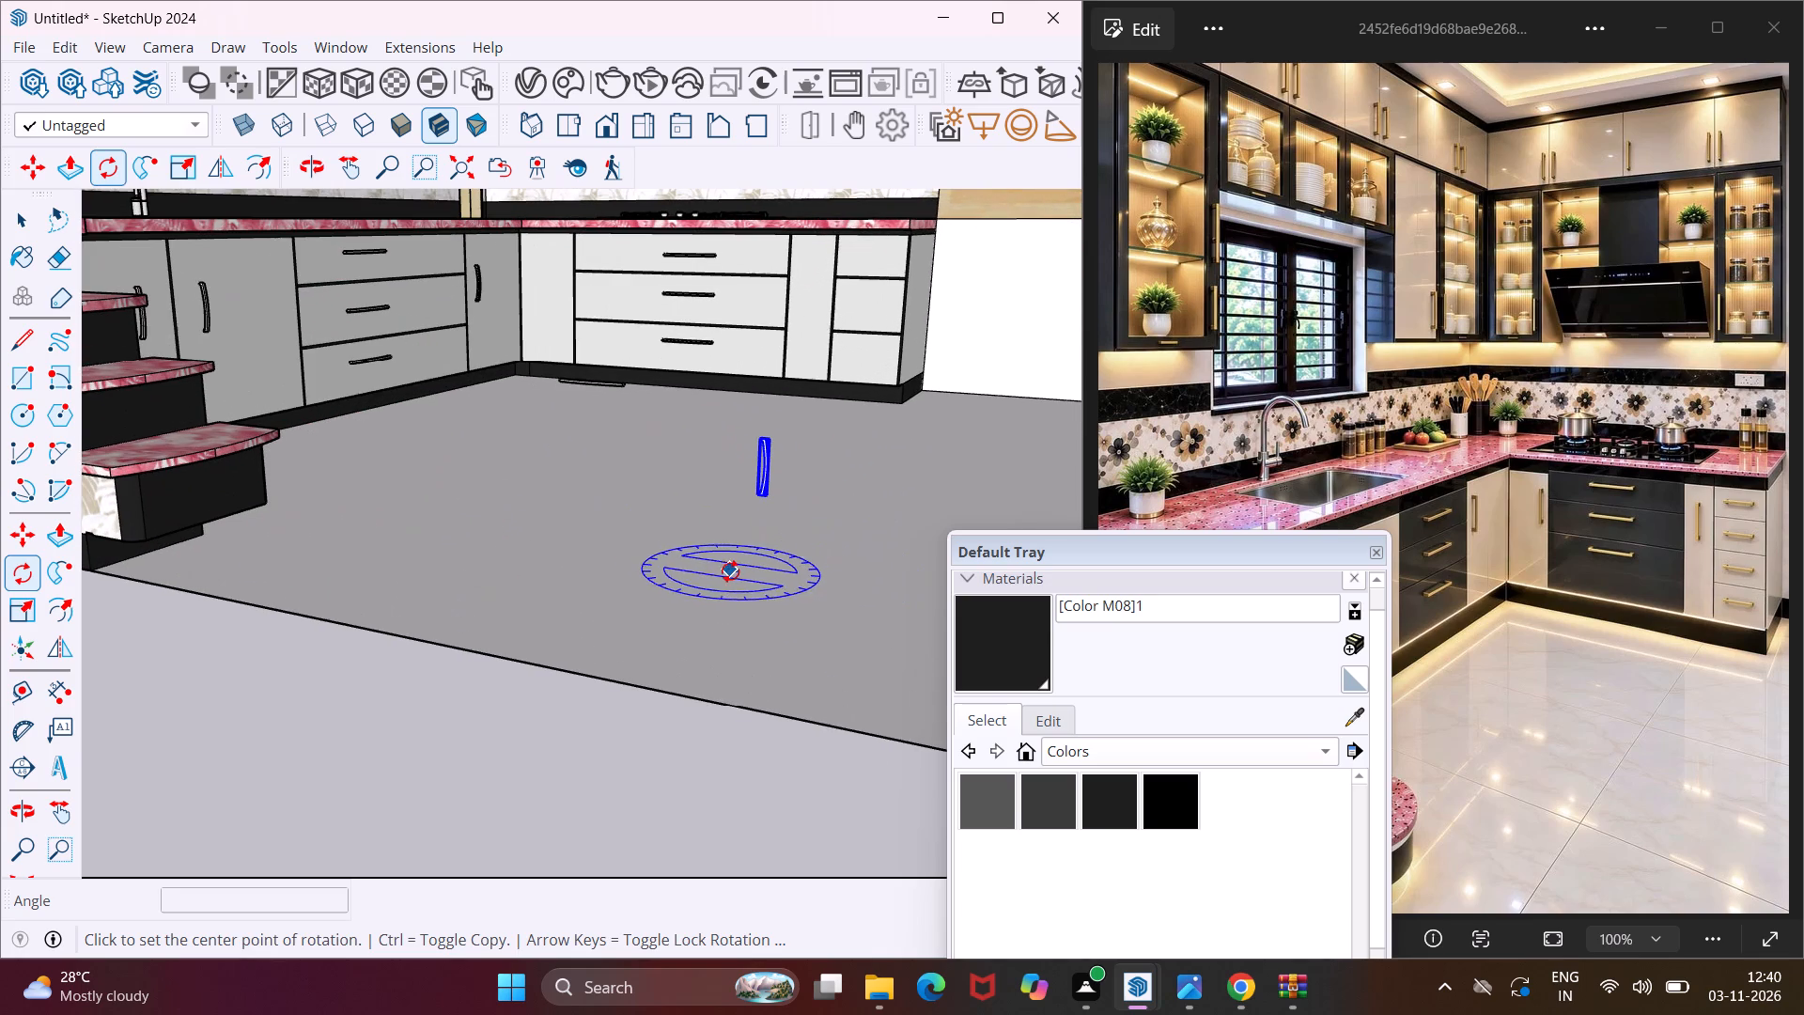
left_click(728, 558)
left_click(821, 570)
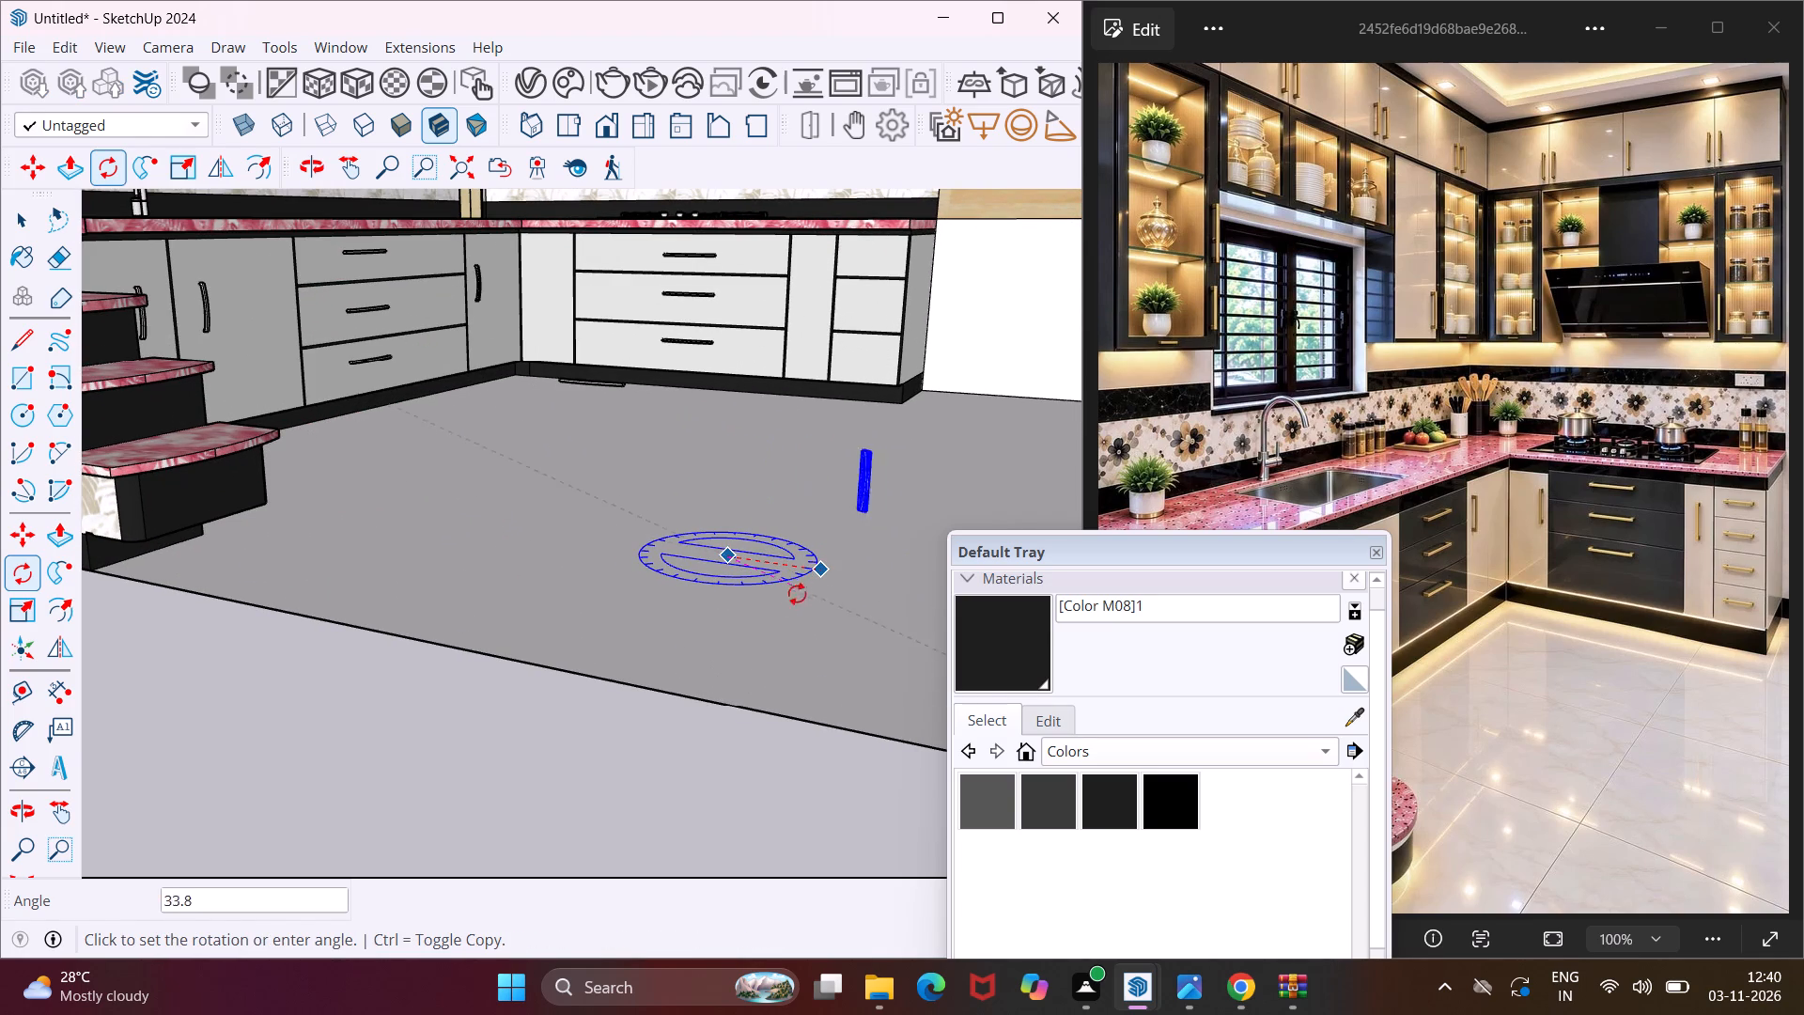
left_click(676, 597)
Move the rotated handle about 12' 5 7/8" onto the corner base cabinet door beside the hob wall's drawers.
scroll(645, 554, "down", 4)
middle_click_drag(779, 554, 531, 616)
scroll(770, 560, "up", 1)
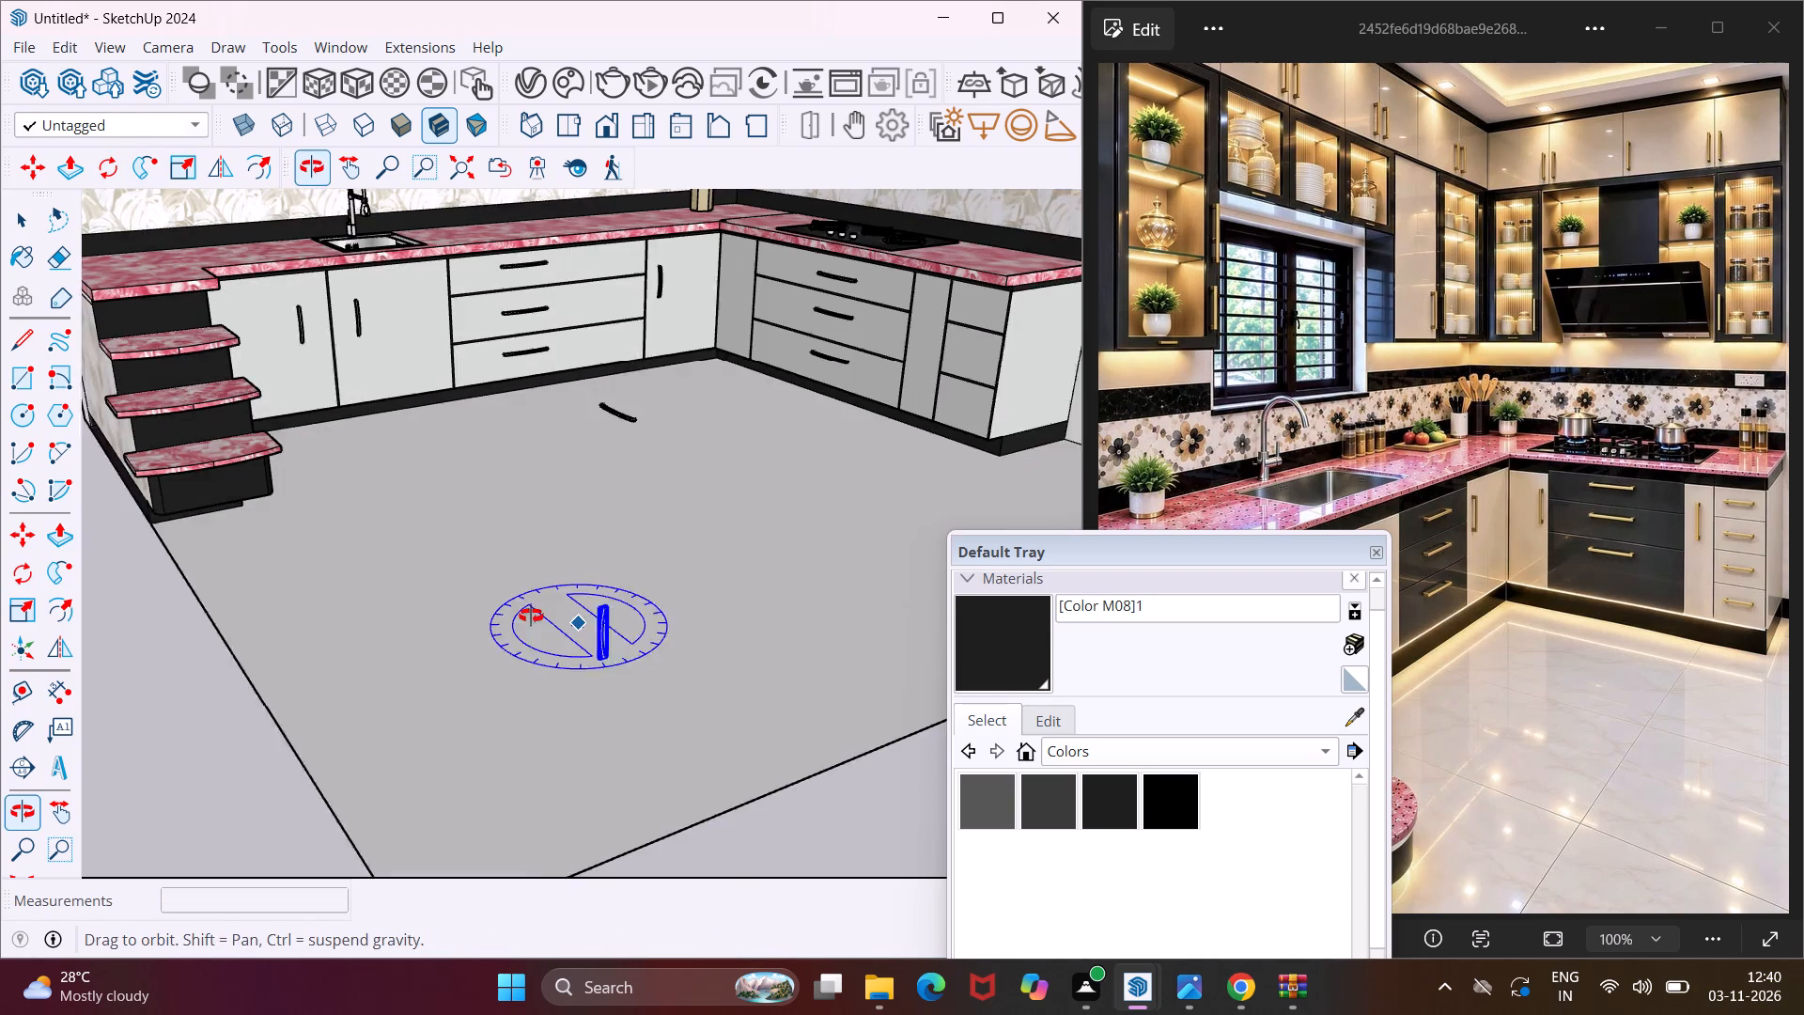
middle_click_drag(531, 616, 521, 616)
key("m")
scroll(593, 649, "up", 5)
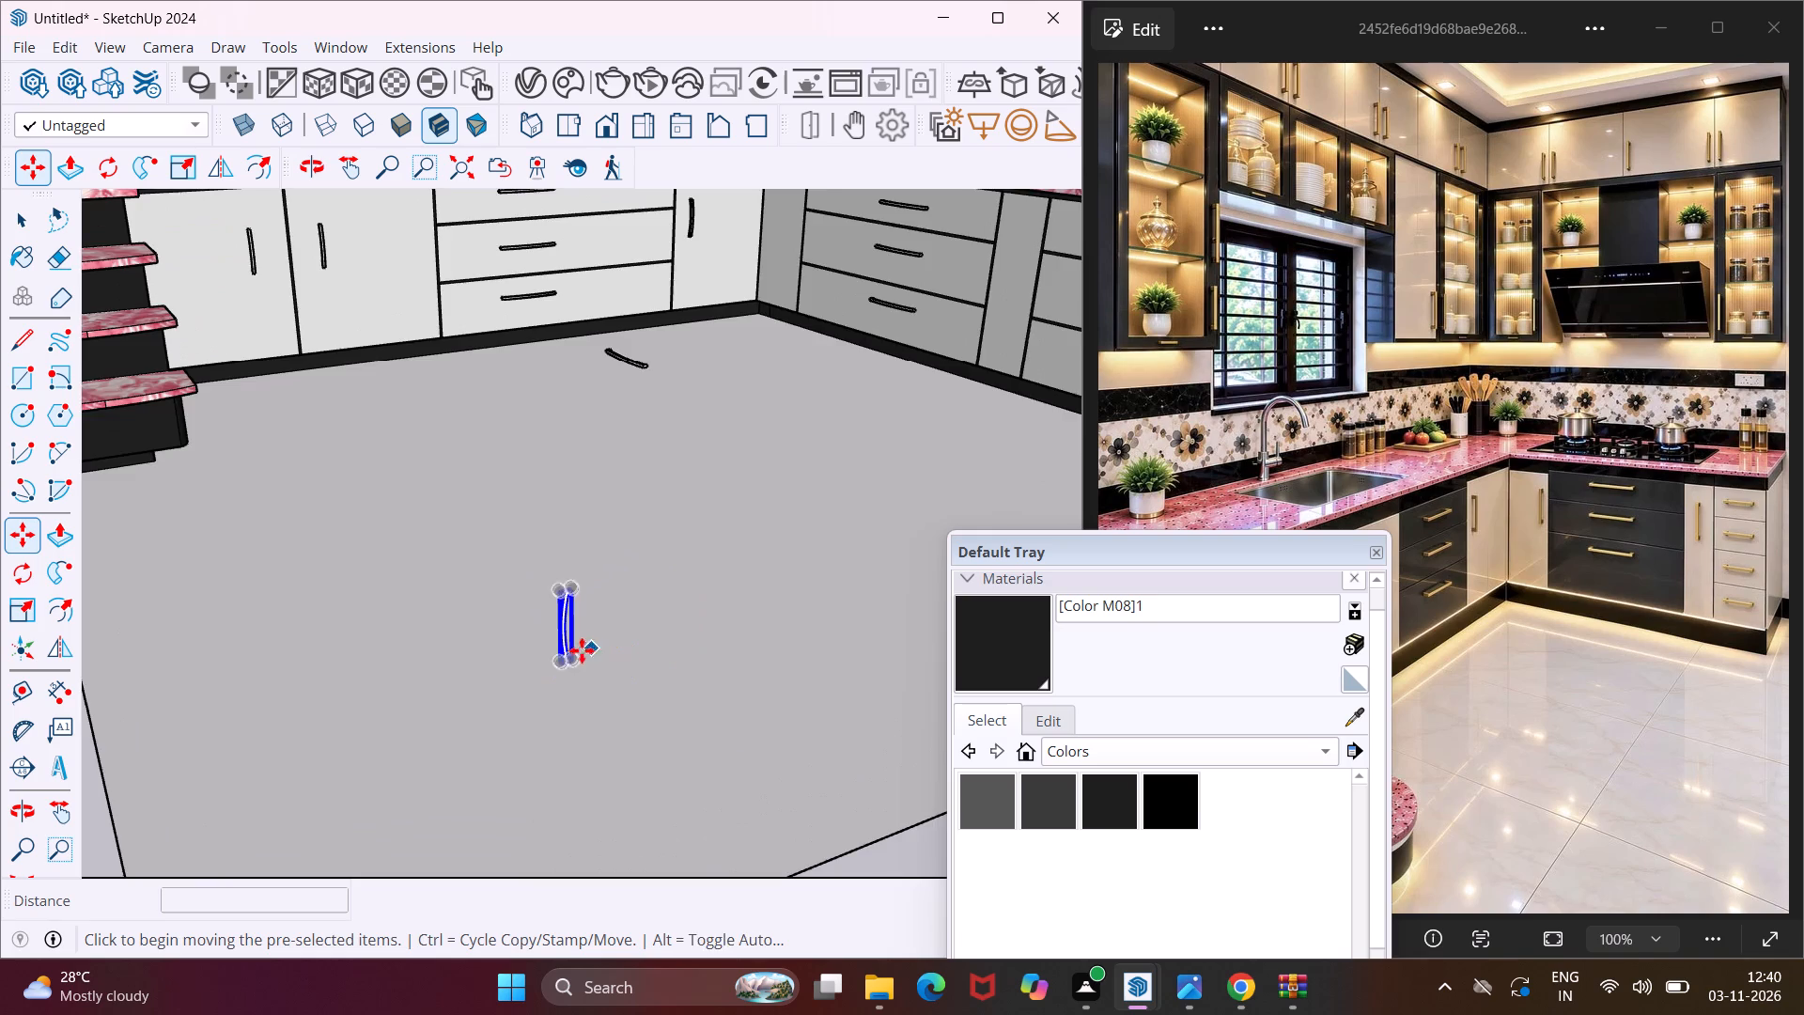
scroll(582, 650, "up", 11)
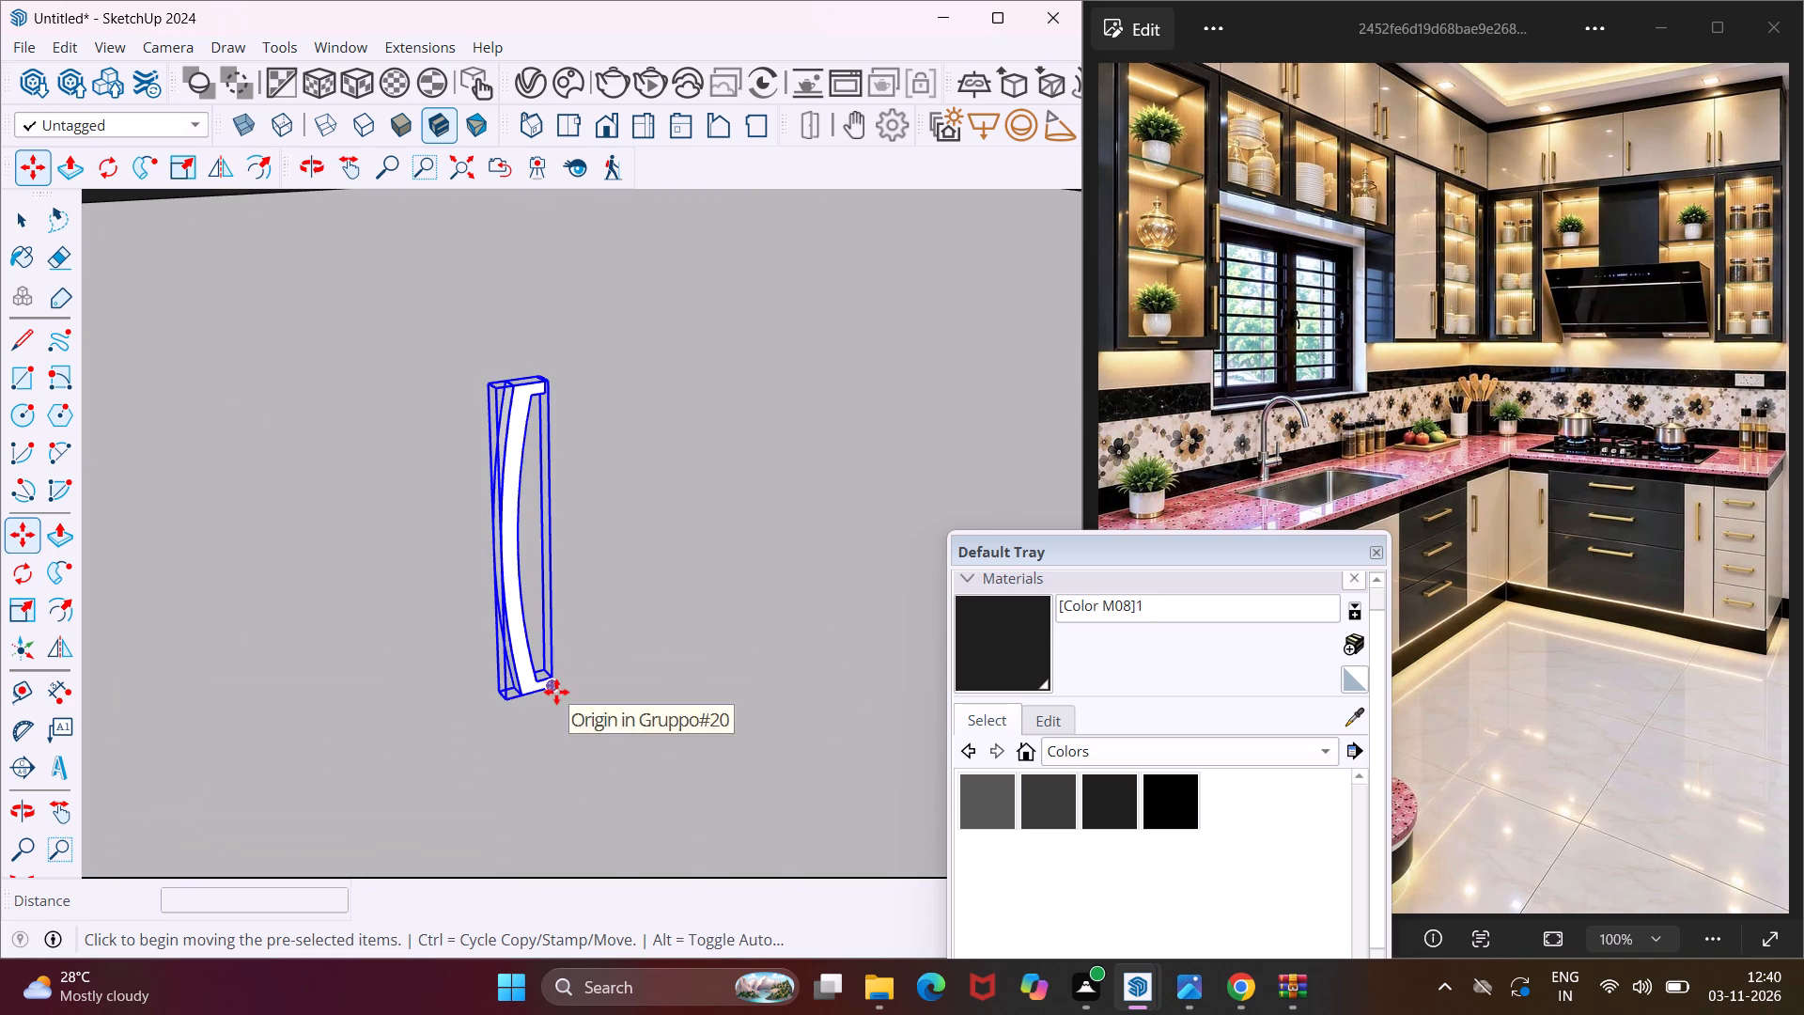
left_click(553, 688)
scroll(510, 633, "down", 11)
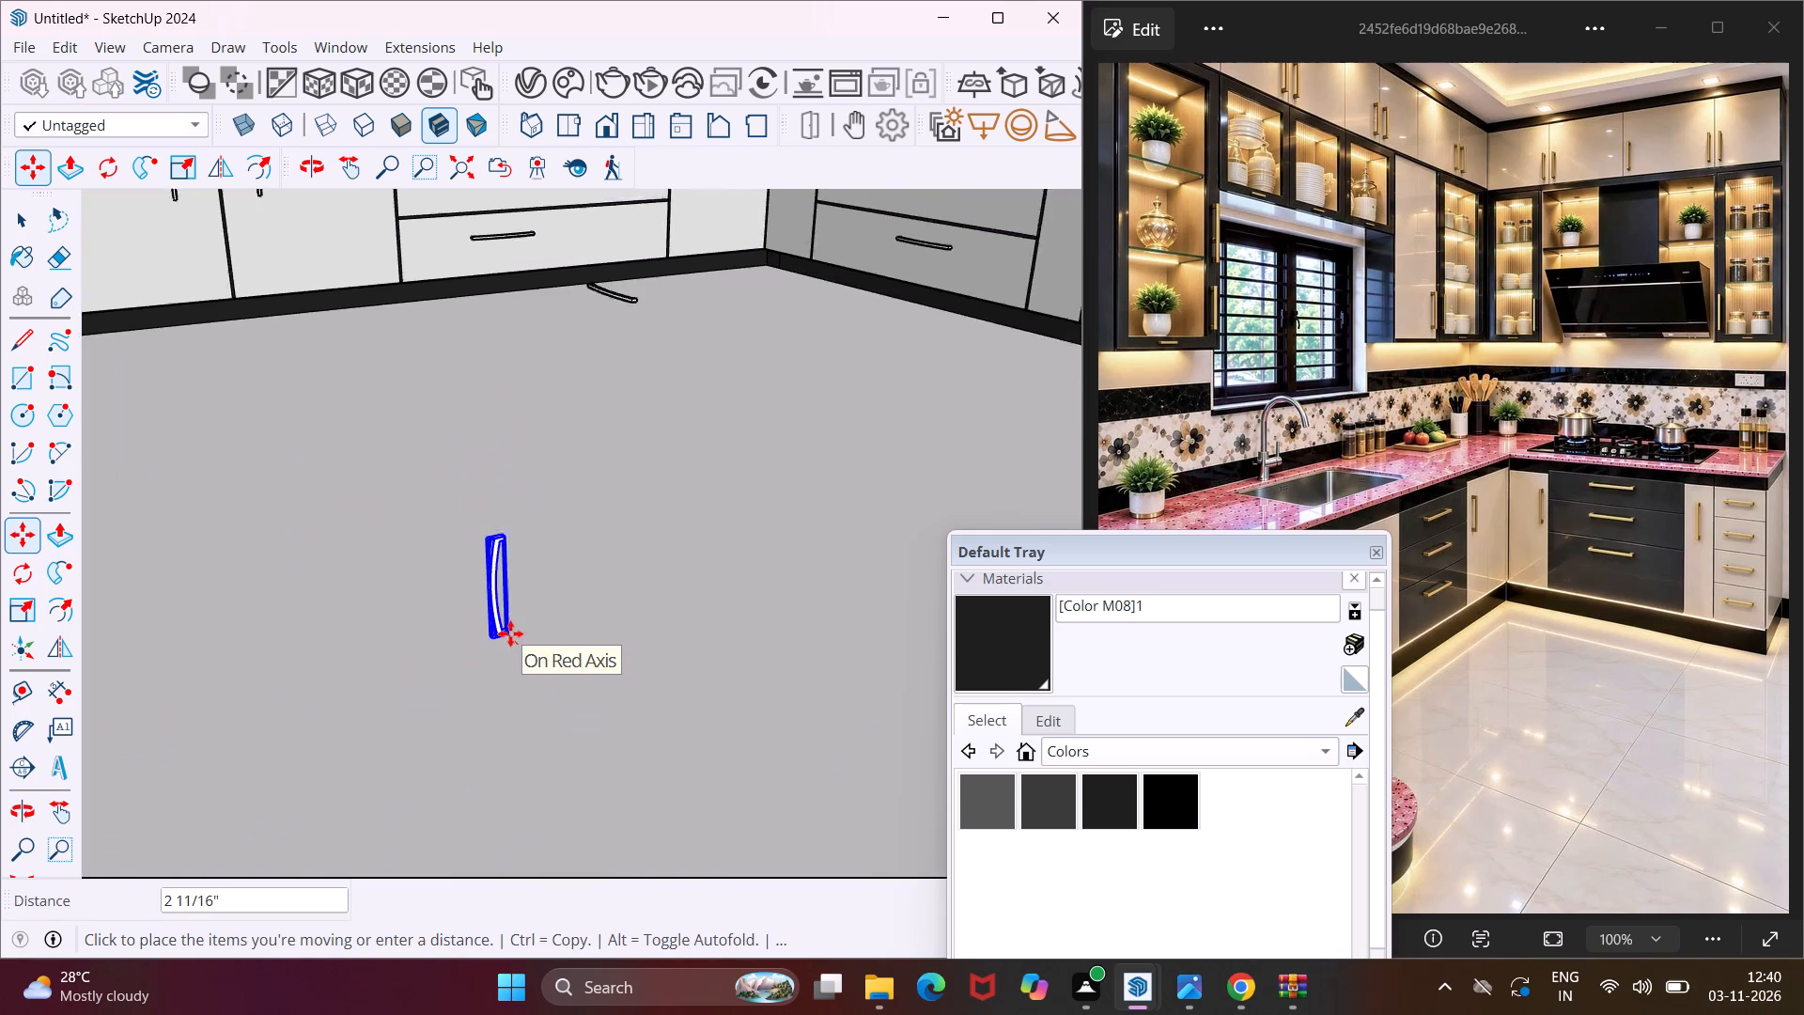
scroll(510, 633, "down", 6)
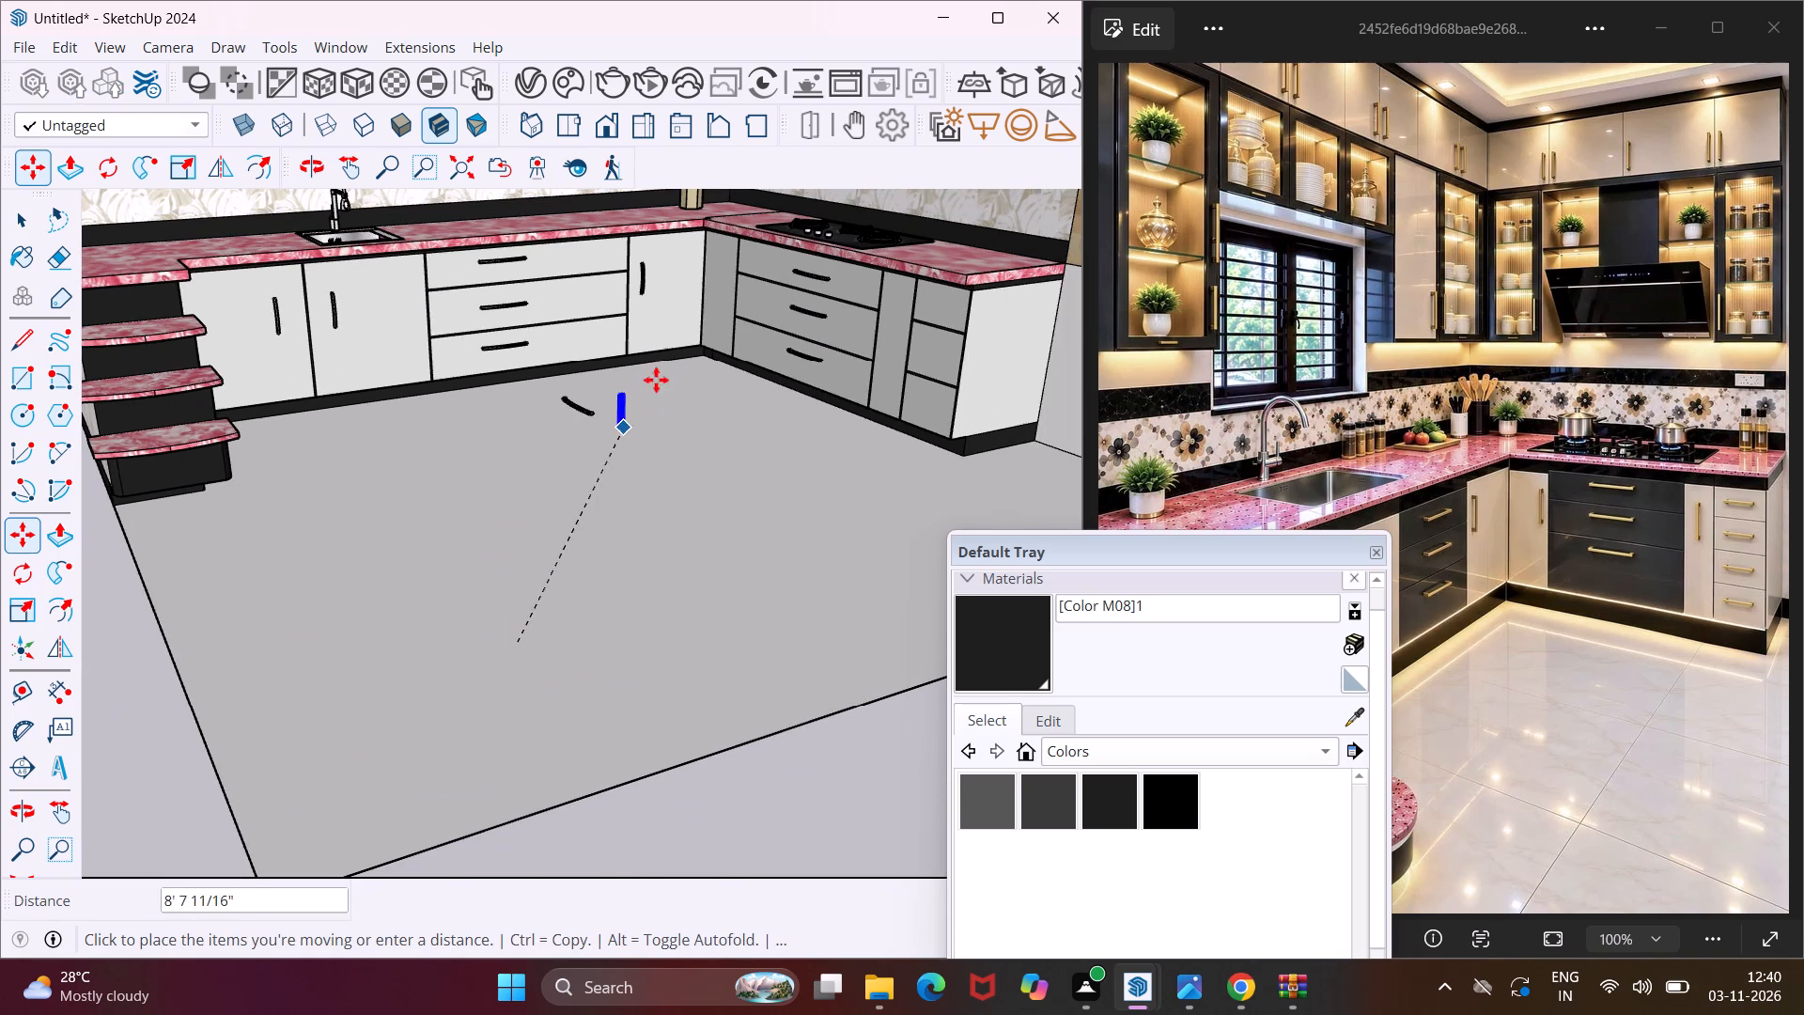
scroll(720, 273, "up", 12)
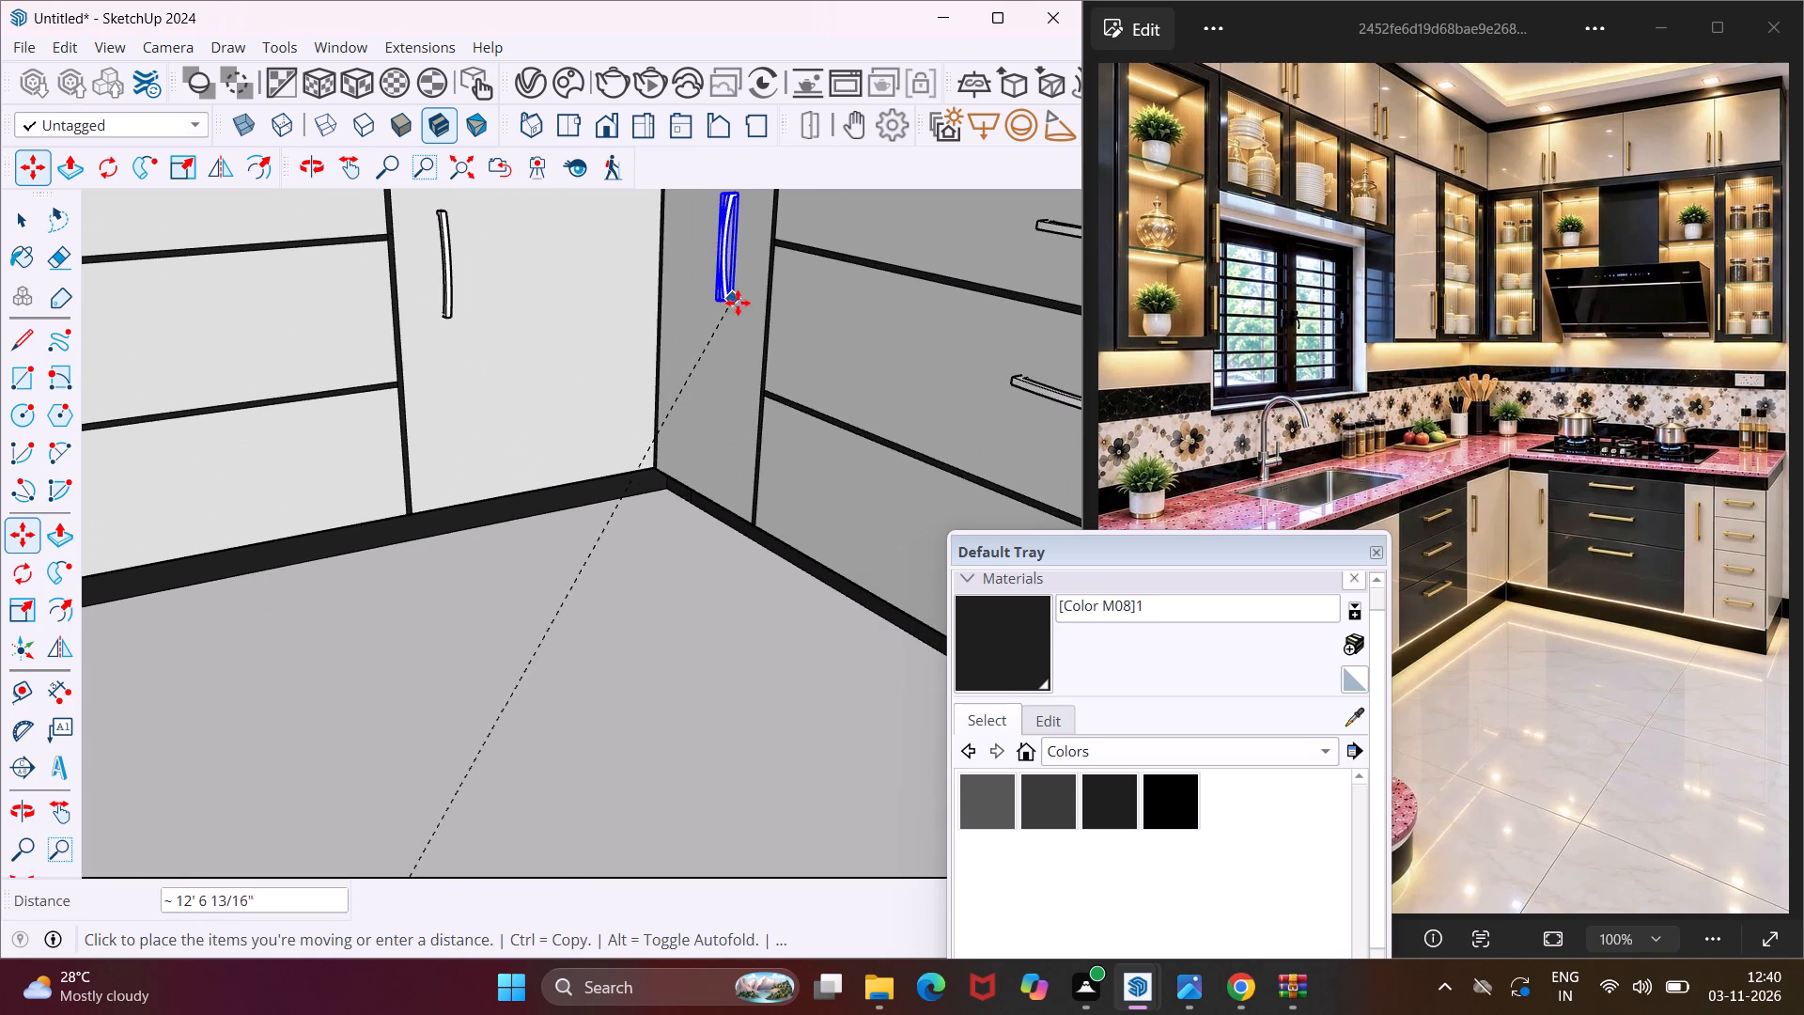
left_click(746, 304)
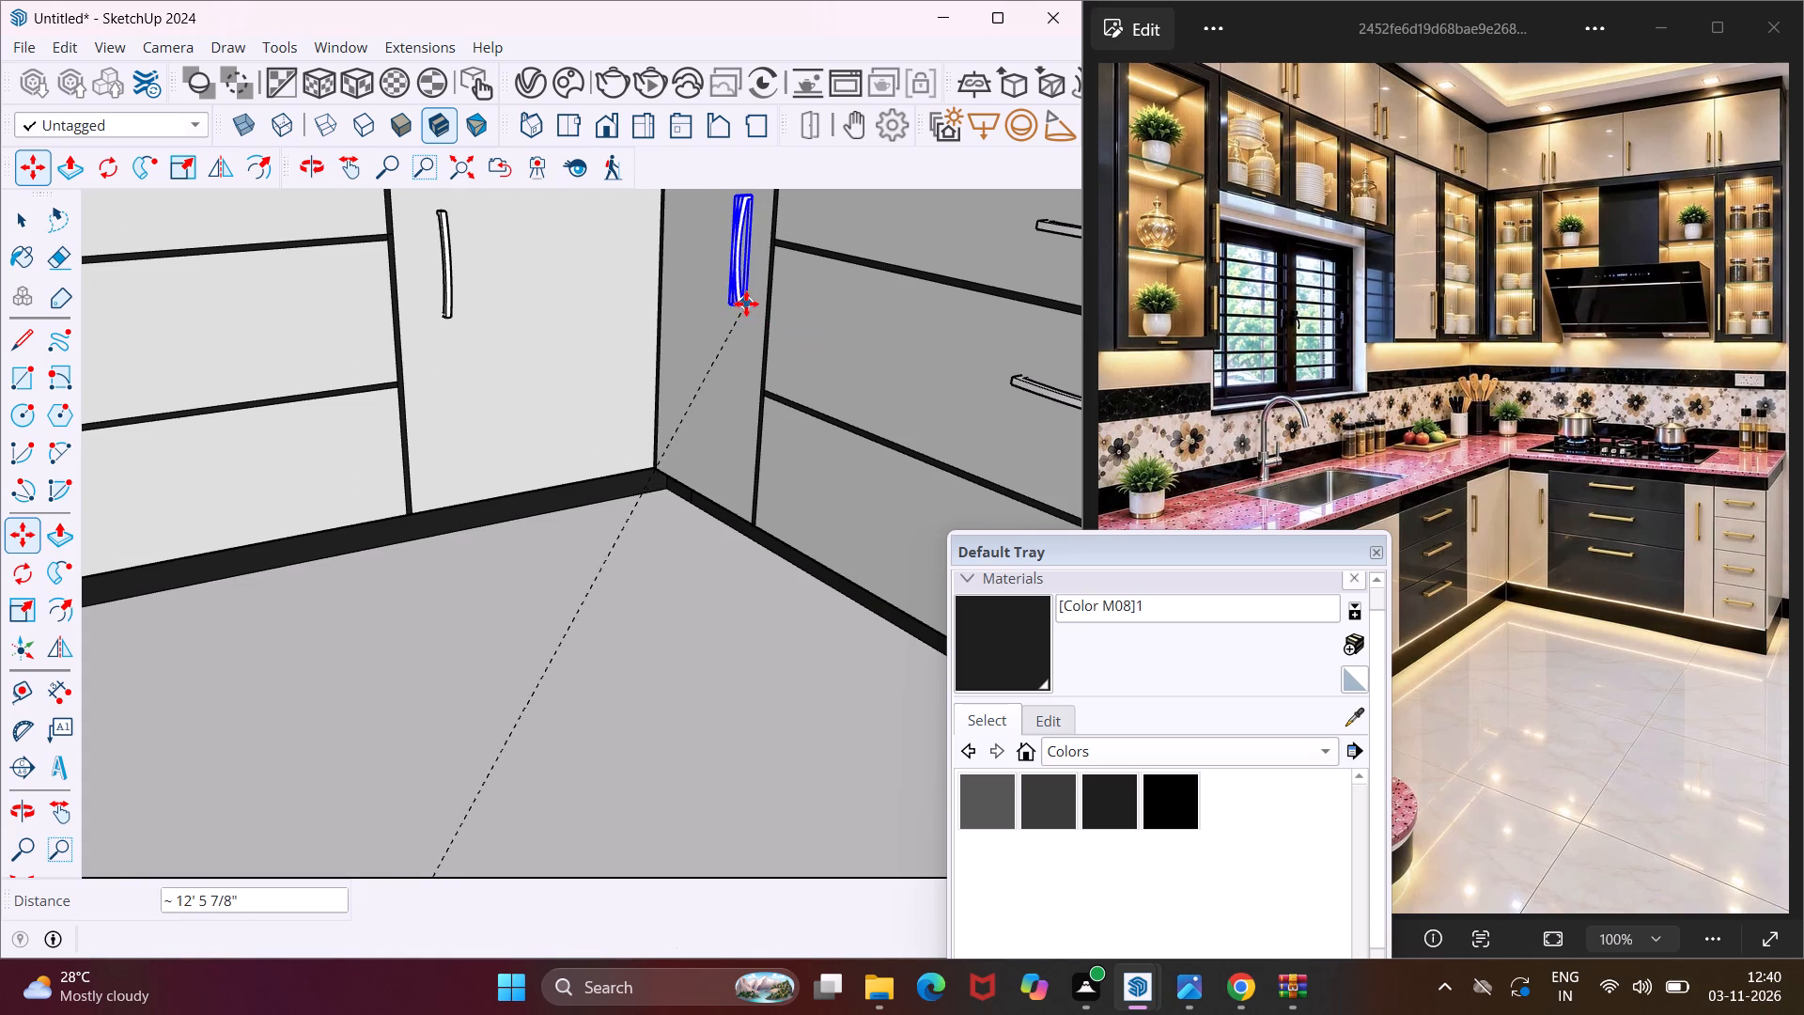
Copy the corner door's handle about 4' 6 1/4" along the hob wall onto the narrow base door past the three drawers.
middle_click_drag(741, 306, 673, 340)
left_click(735, 356)
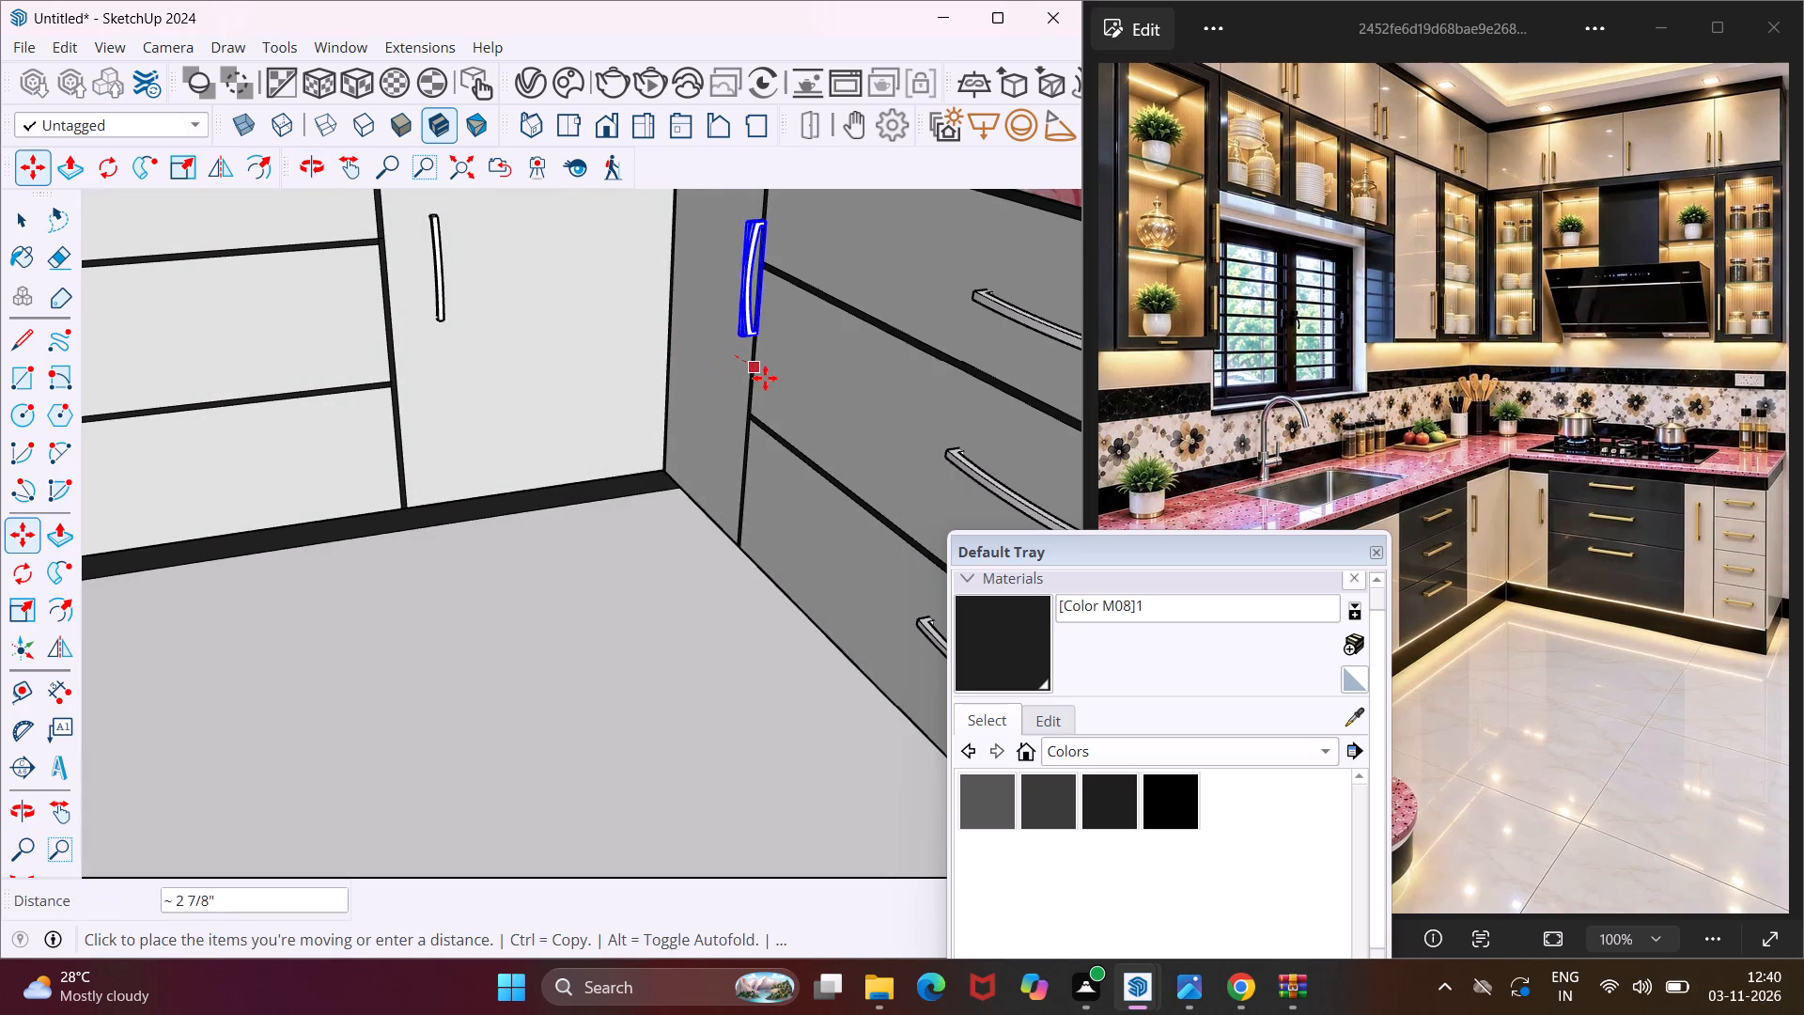
scroll(754, 367, "down", 11)
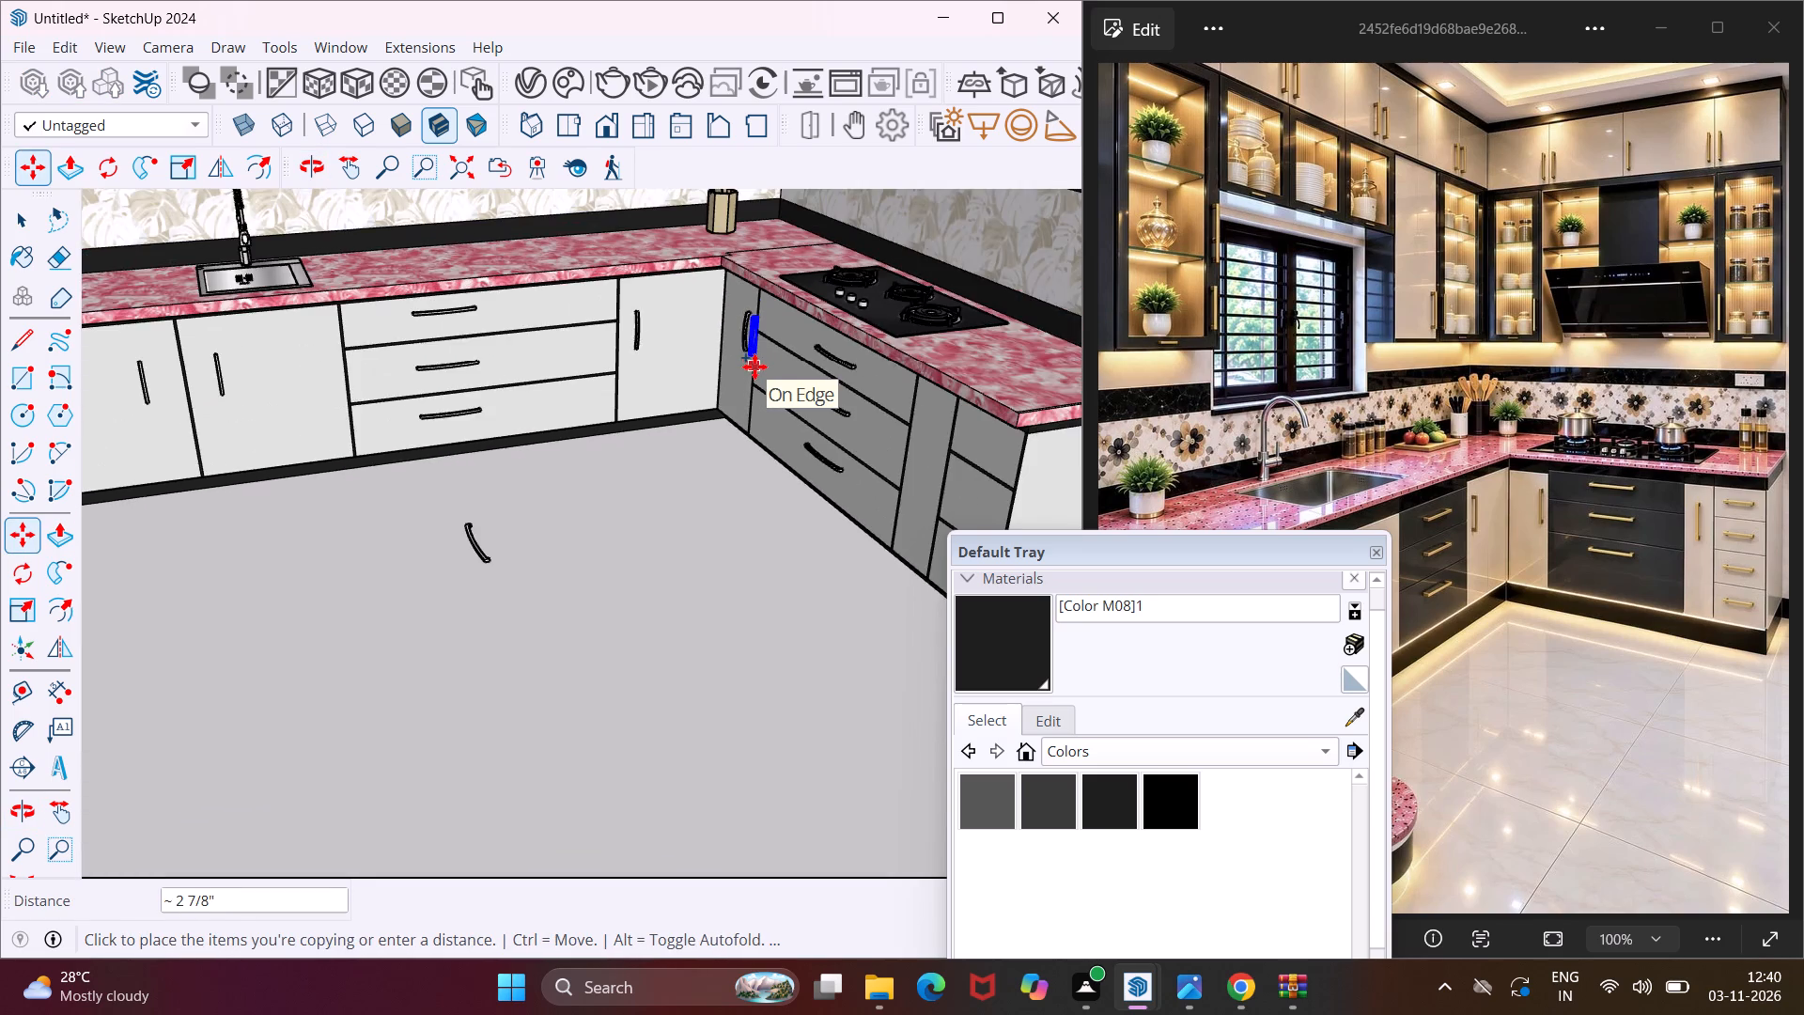
scroll(754, 367, "down", 5)
middle_click_drag(754, 367, 861, 403)
scroll(831, 417, "up", 4)
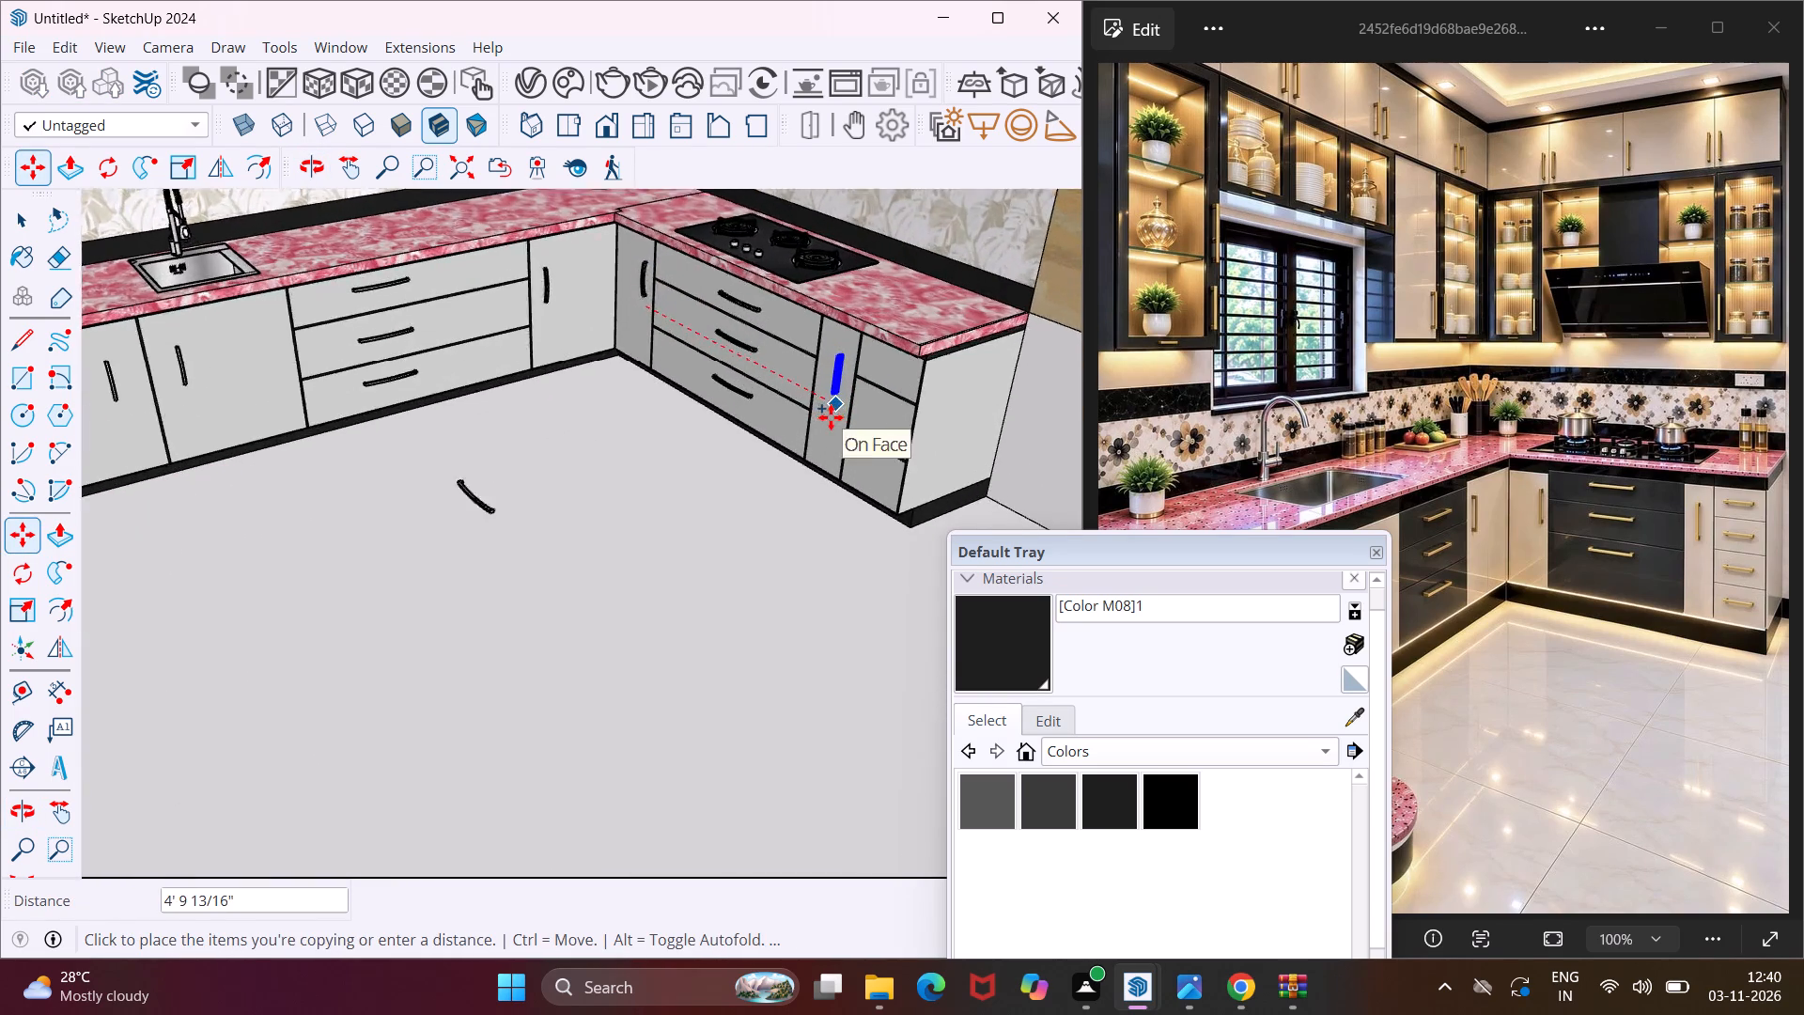
scroll(831, 417, "up", 6)
left_click(816, 395)
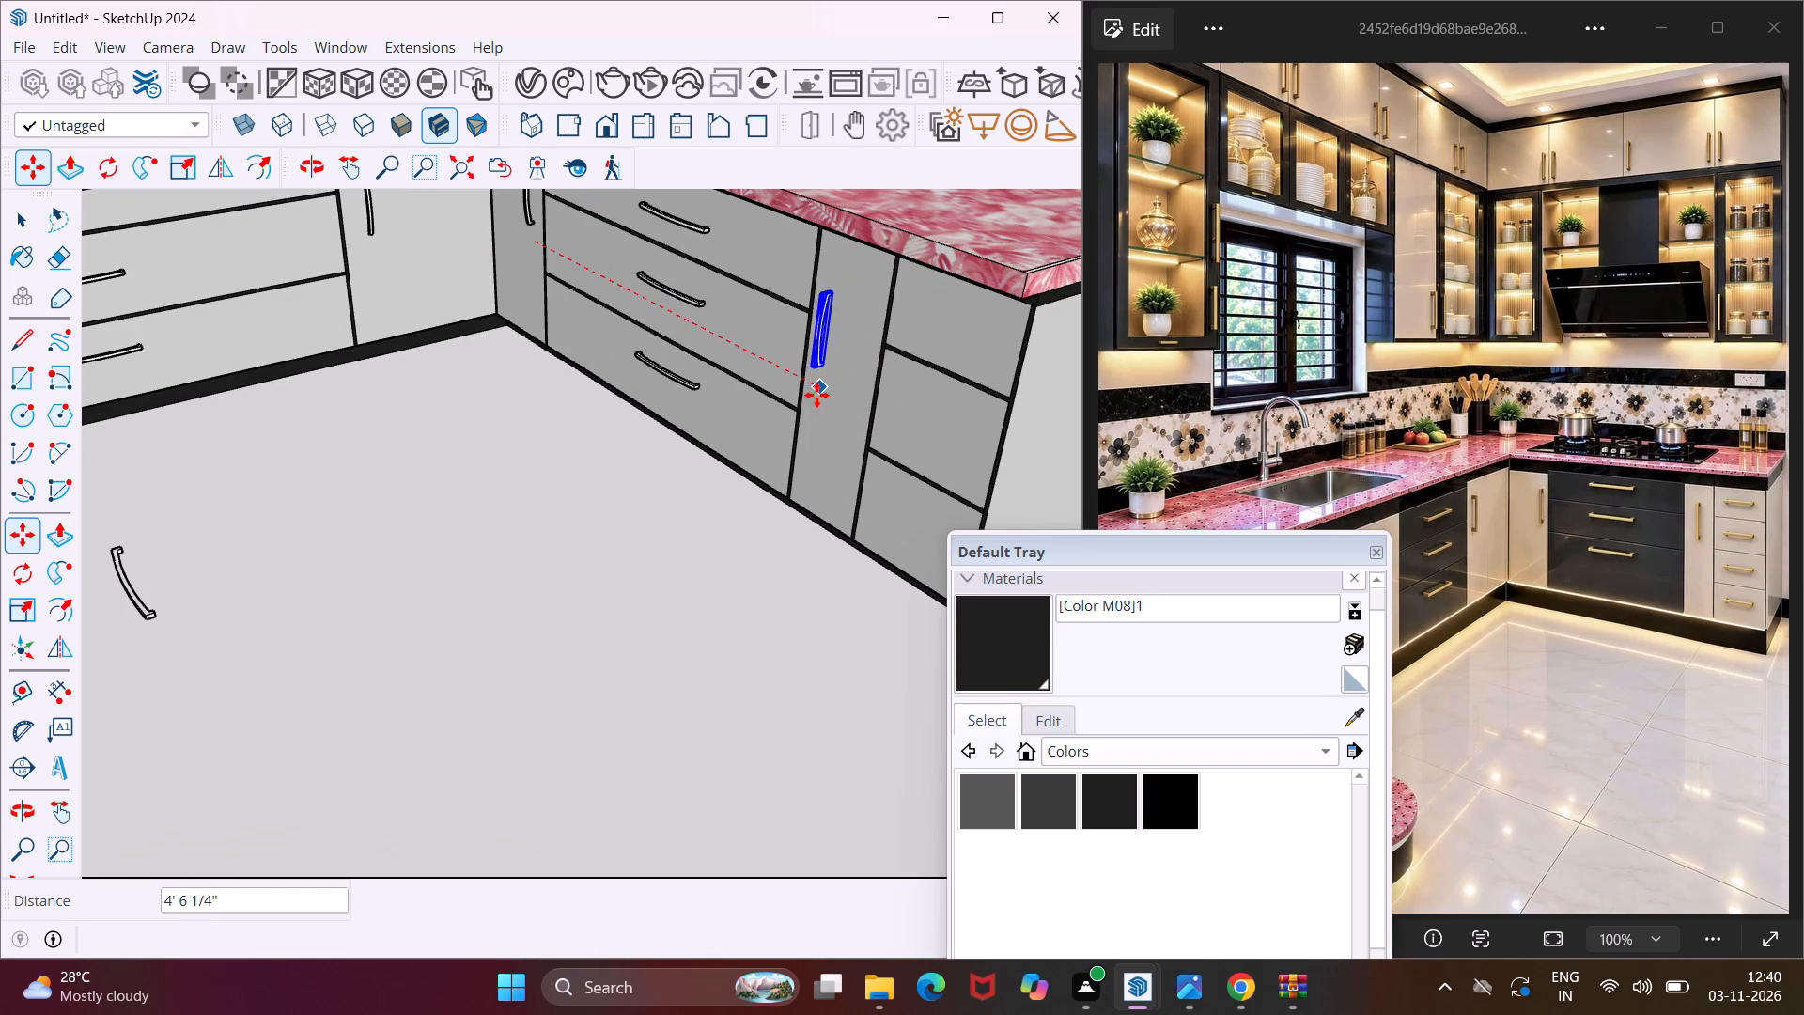
Copy the narrow base door's handle about 7' 6 1/4" up onto the end upper cabinet door of the hob wall.
left_click(818, 394)
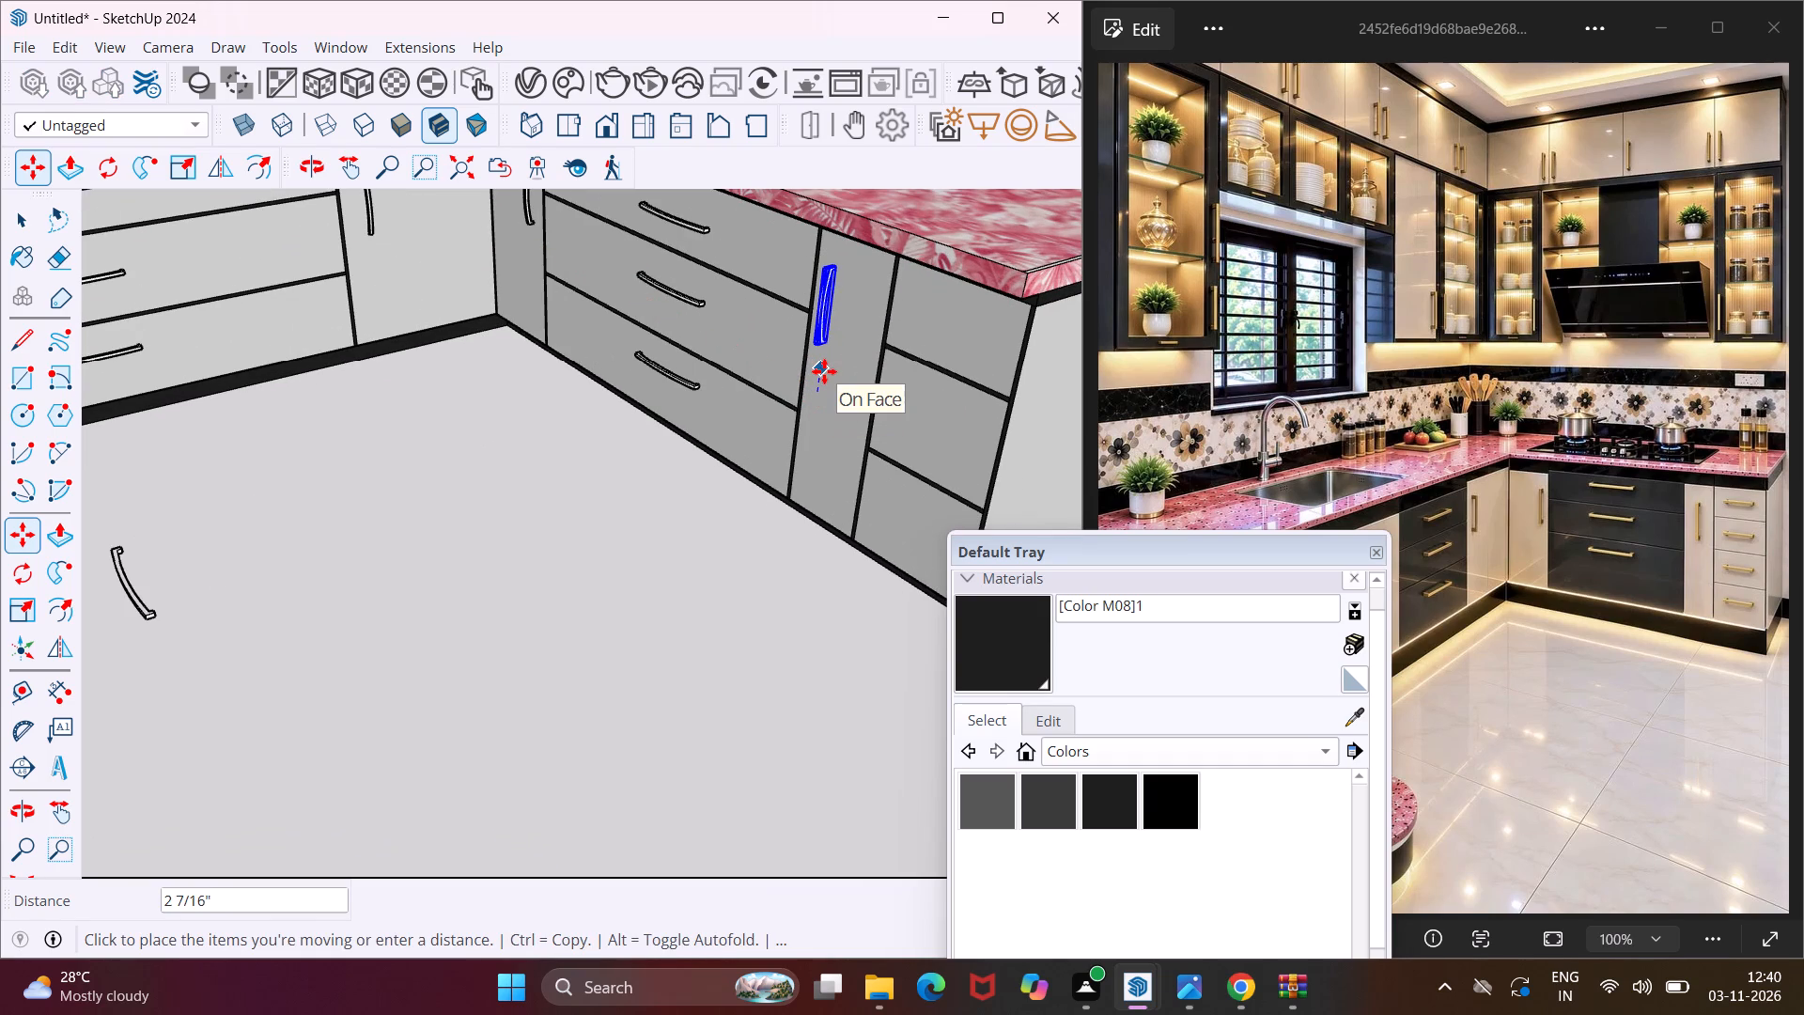
scroll(824, 371, "down", 17)
middle_click_drag(824, 371, 844, 234)
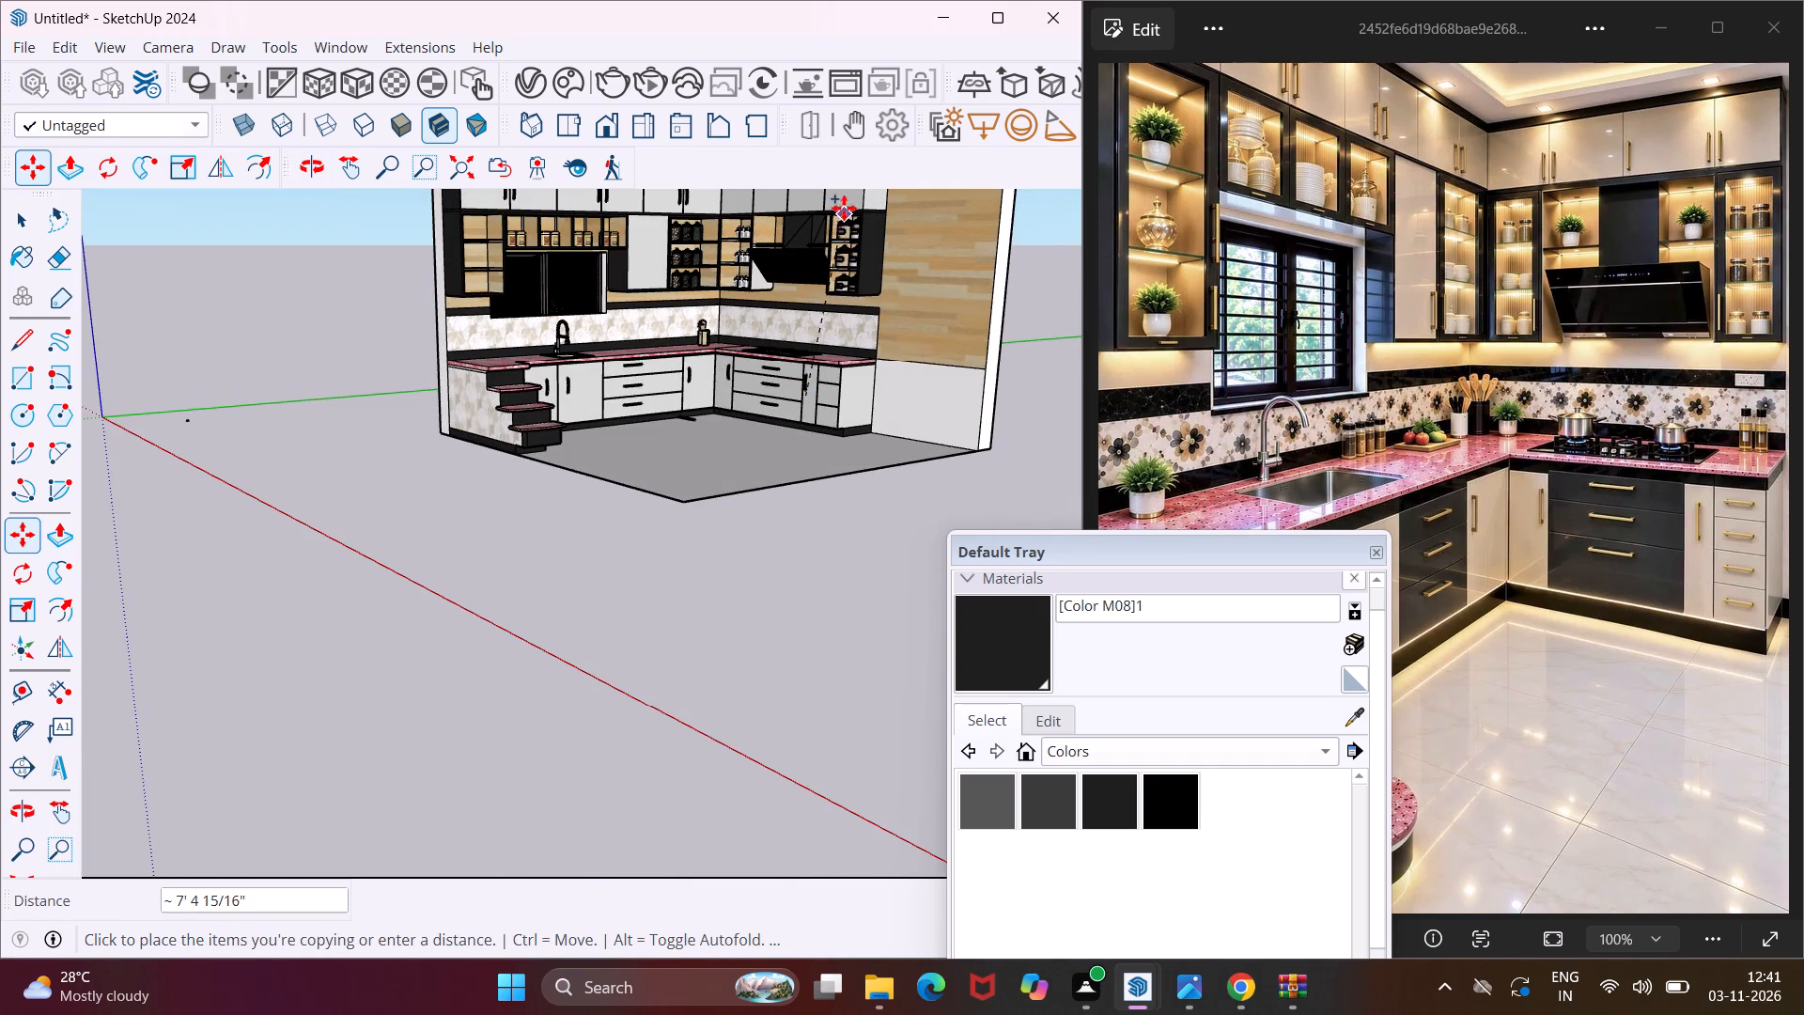
scroll(842, 204, "up", 9)
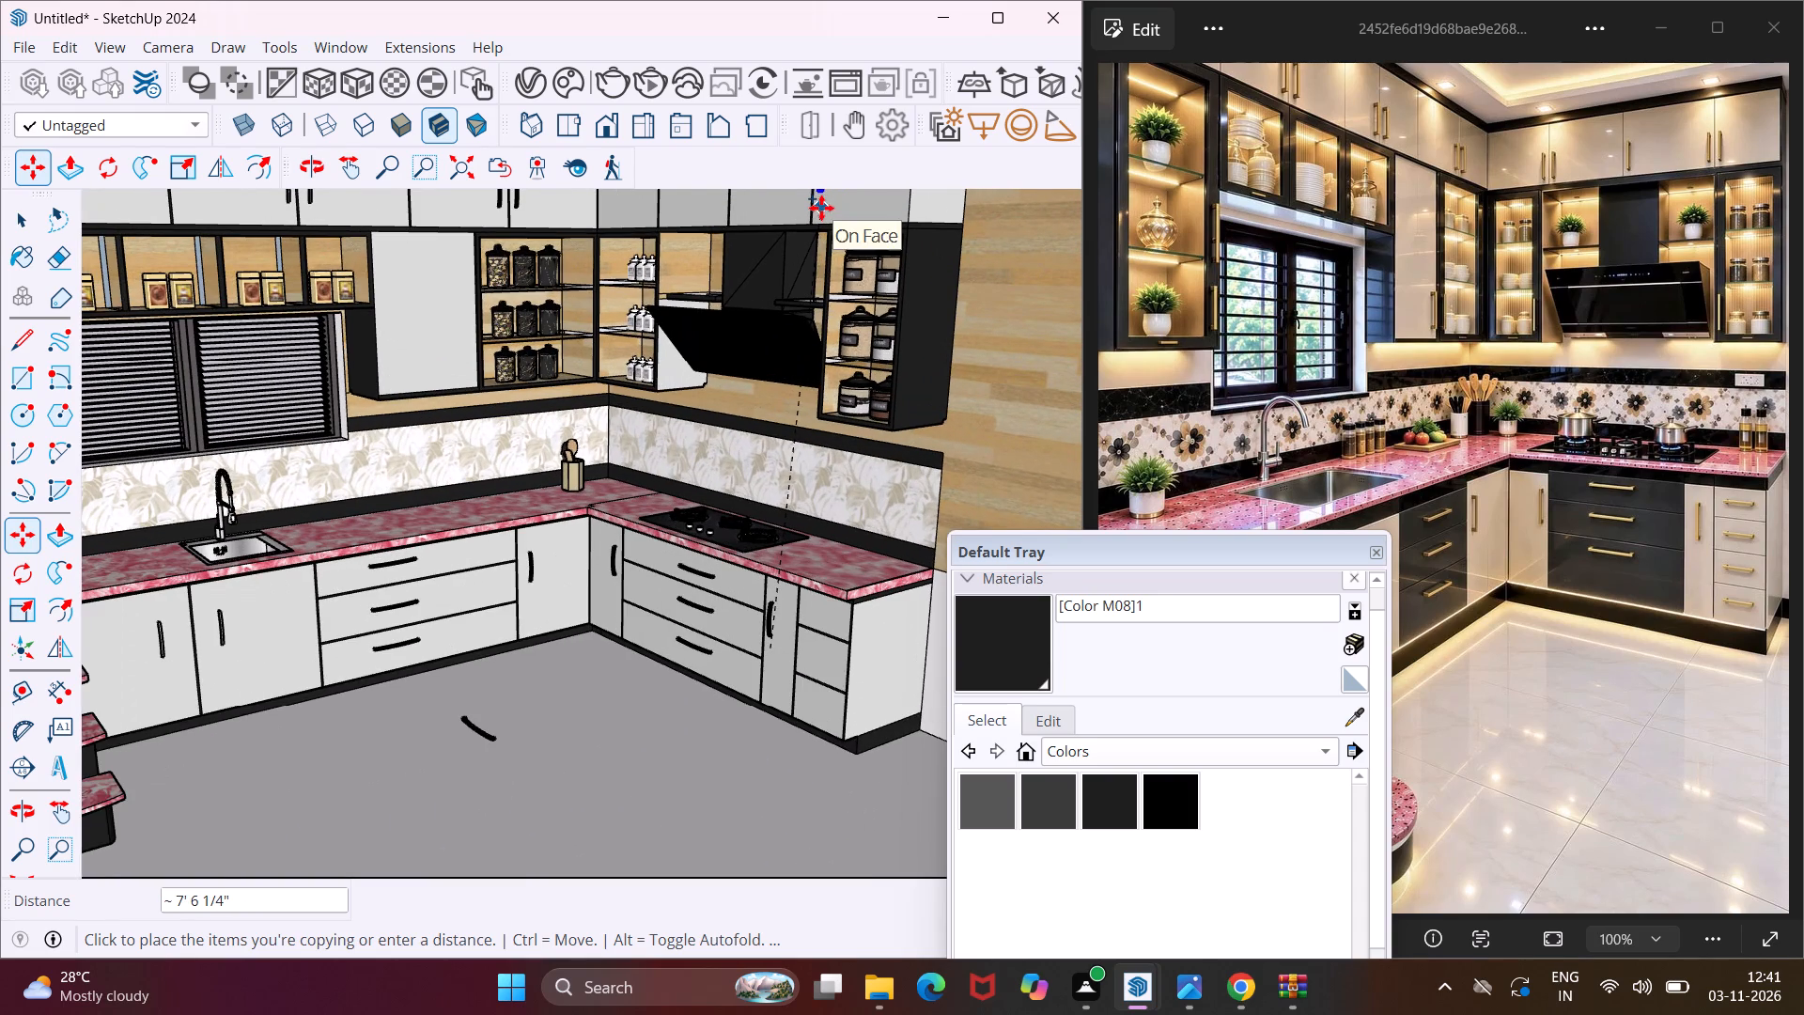
left_click(821, 208)
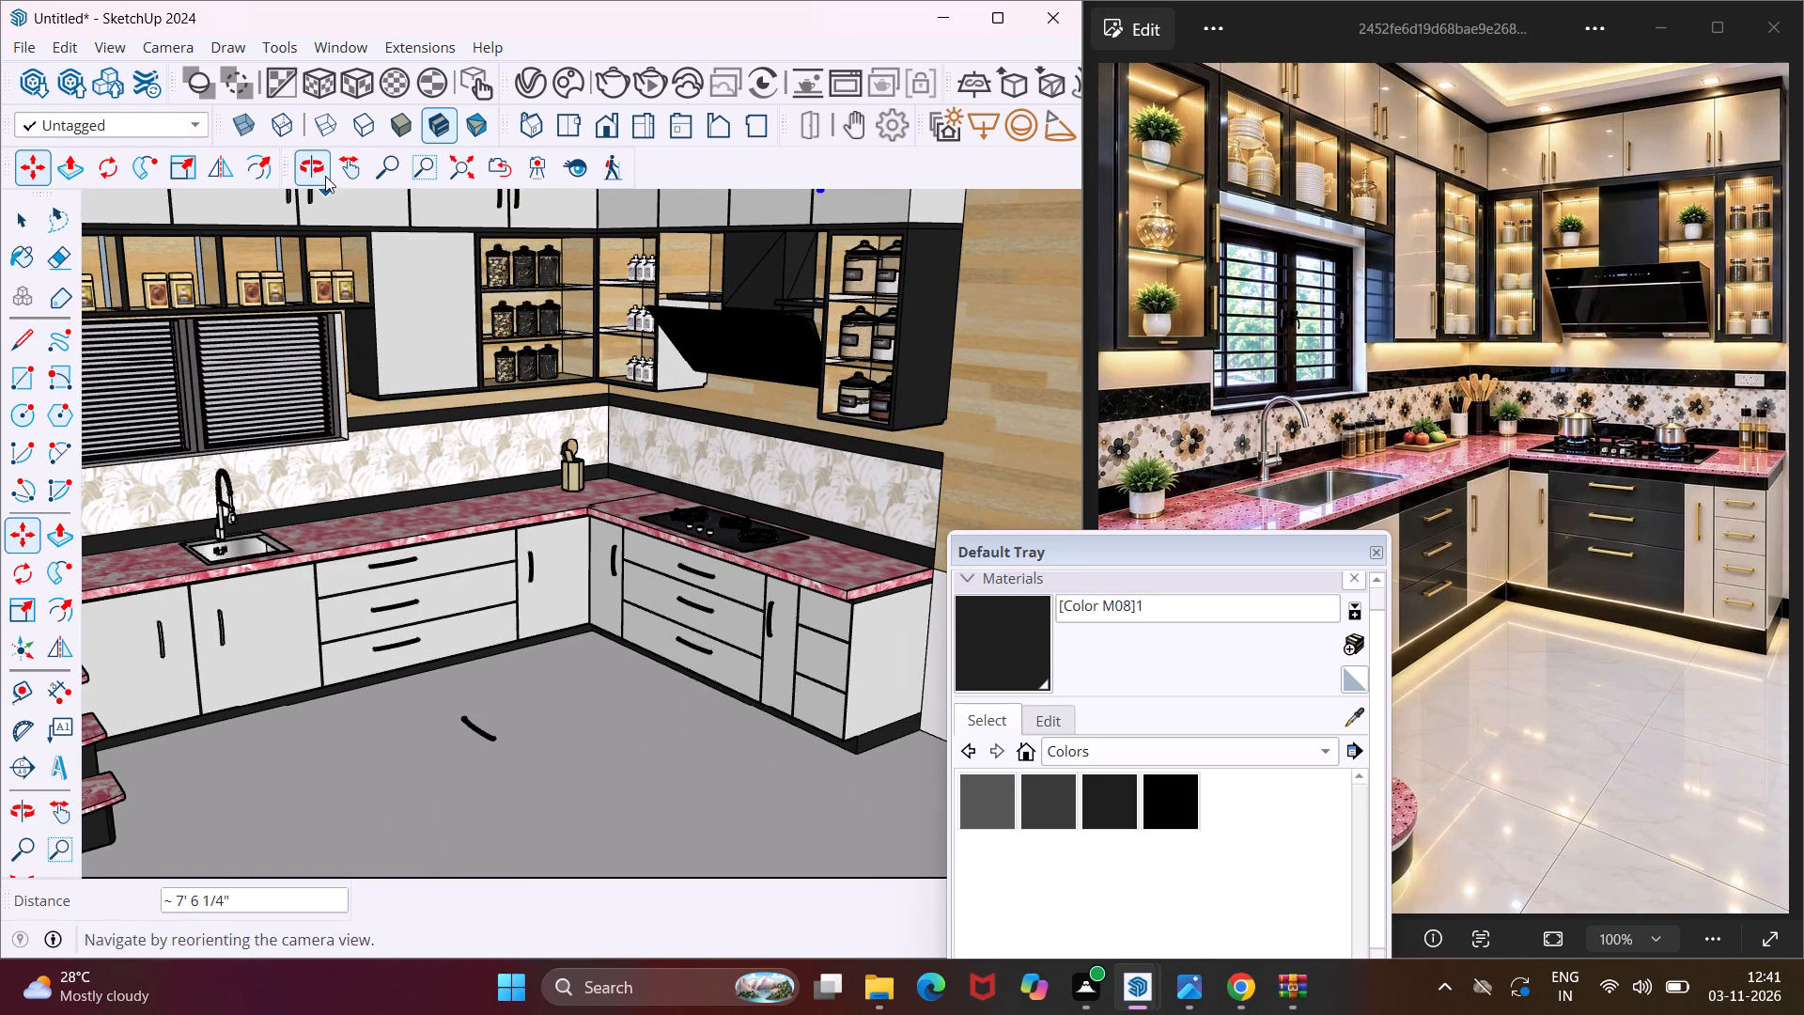
Move the end upper door's handle slightly down the door face on the hob wall.
left_click(343, 176)
left_click_drag(429, 328, 459, 500)
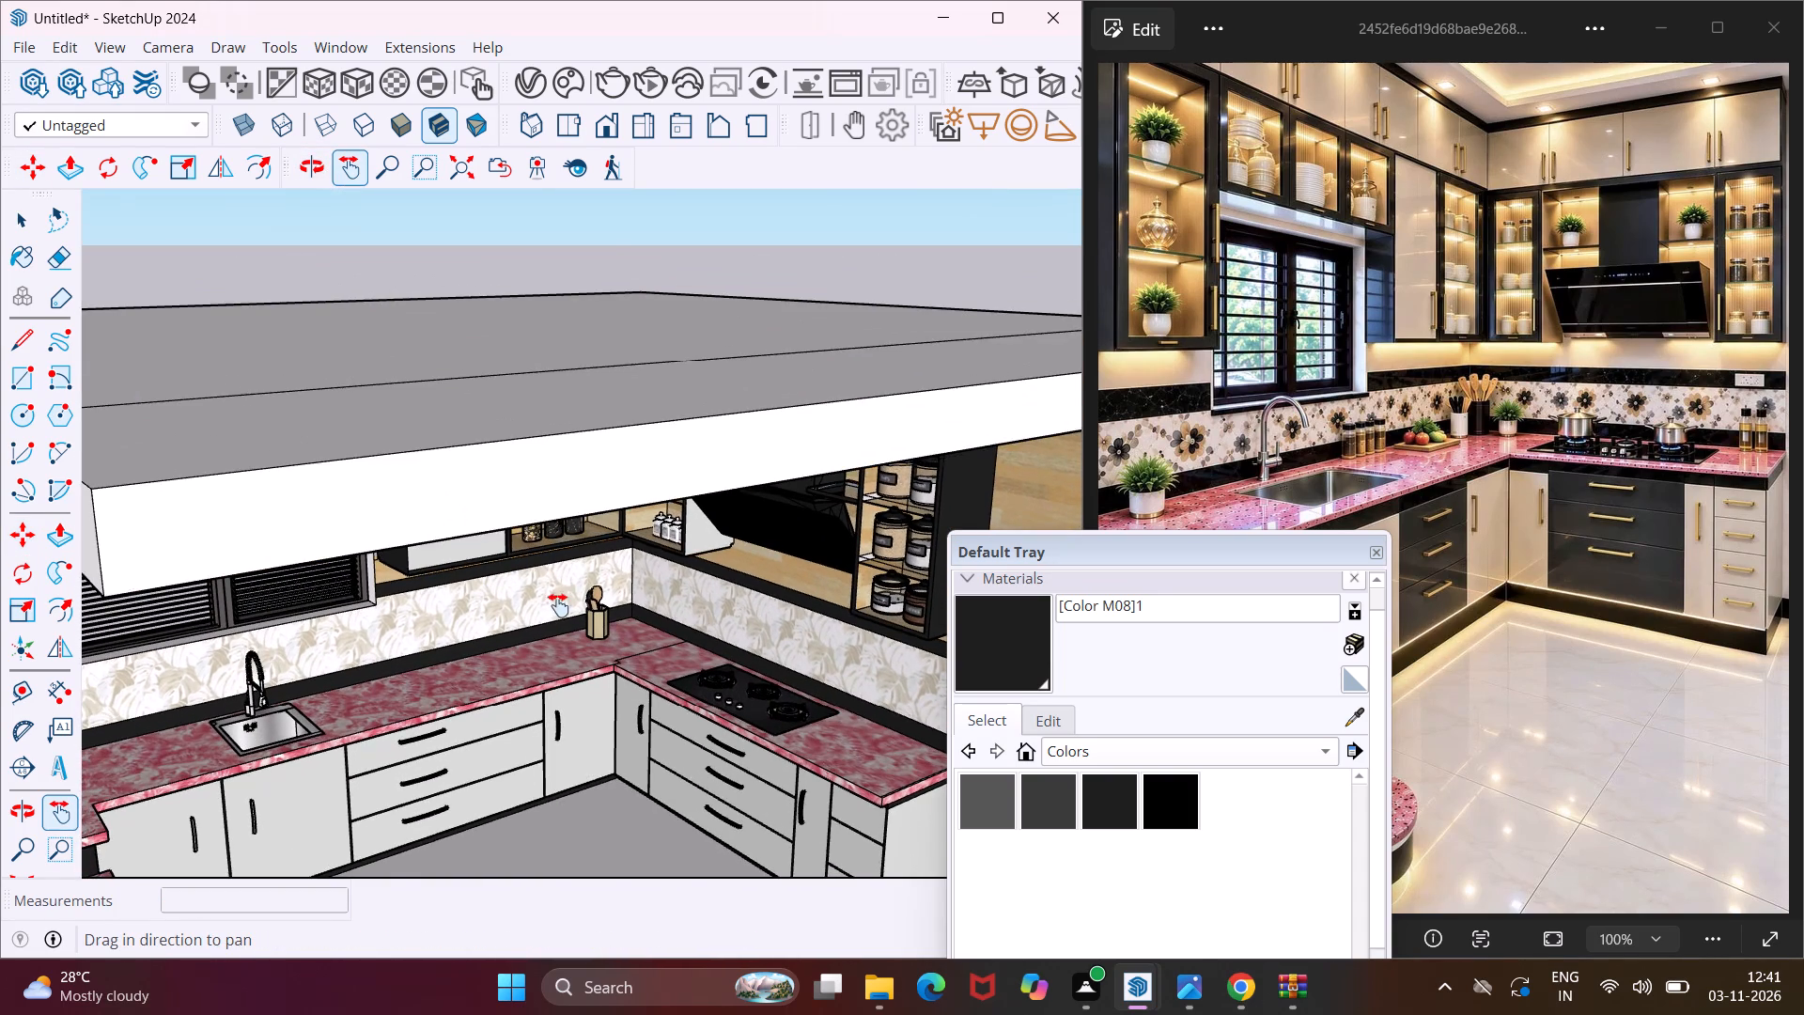
scroll(560, 606, "up", 4)
middle_click_drag(553, 573, 710, 505)
left_click_drag(636, 536, 552, 580)
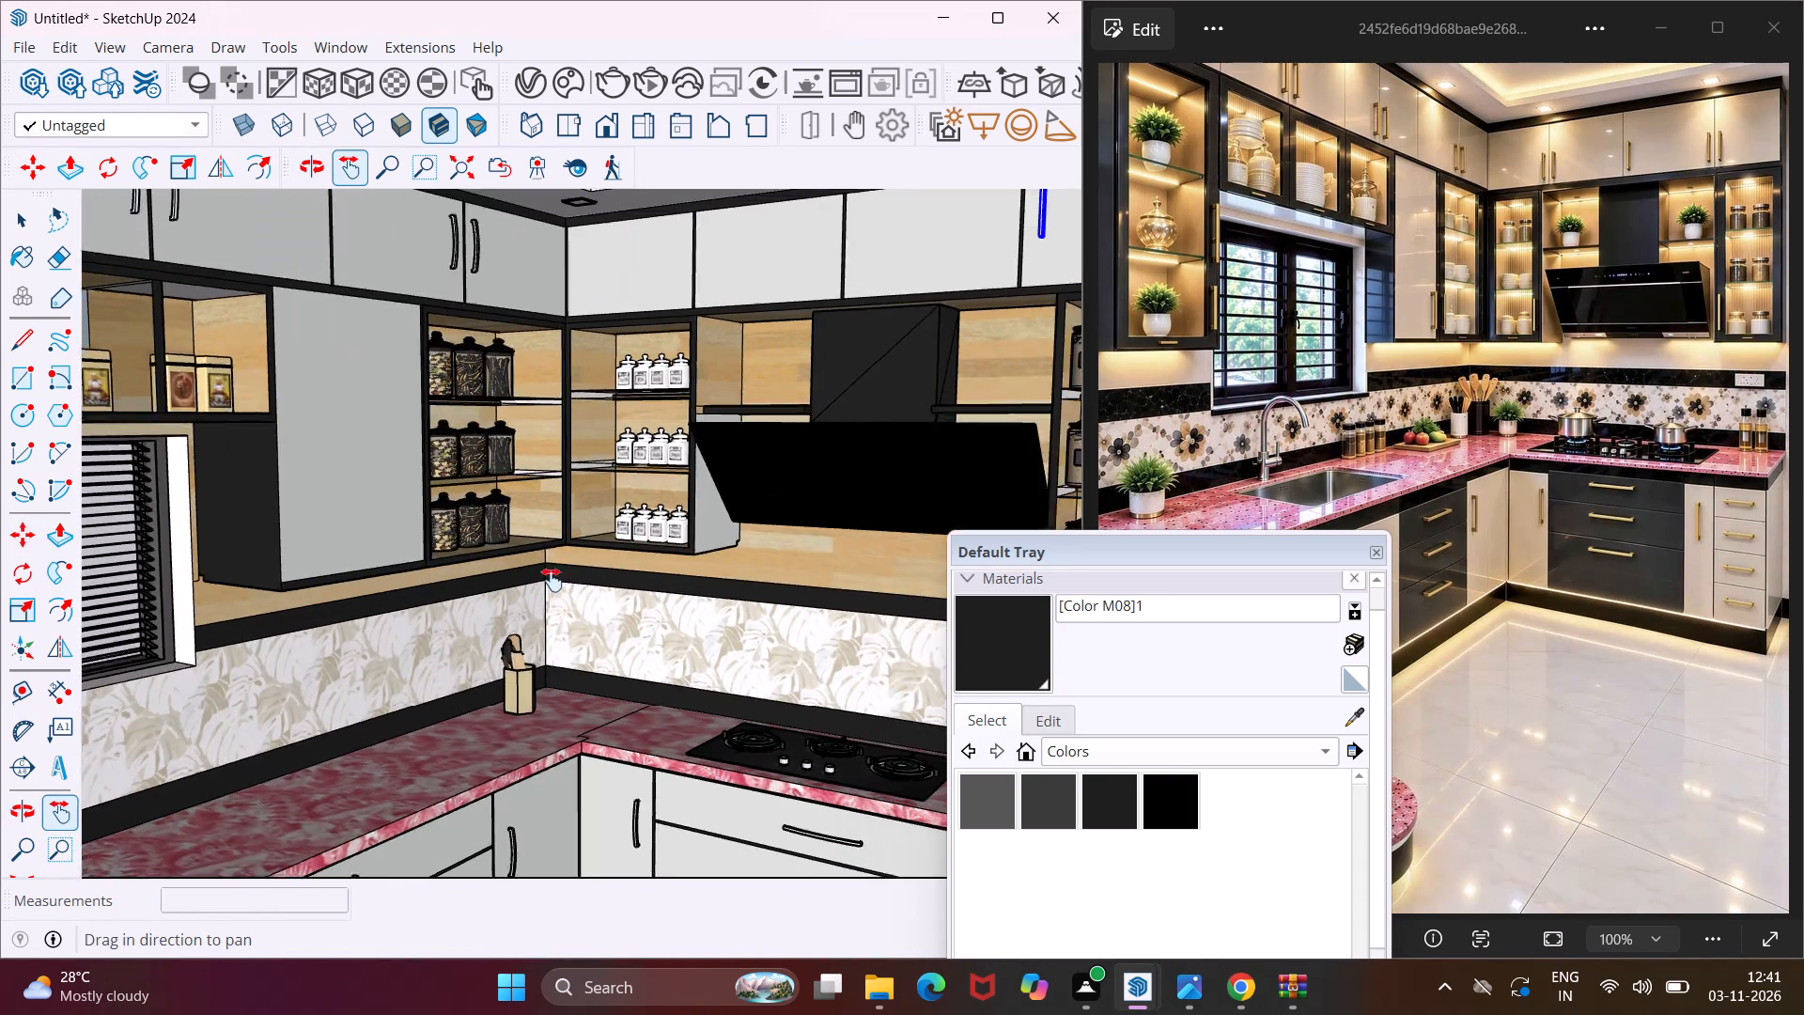
left_click_drag(552, 580, 386, 639)
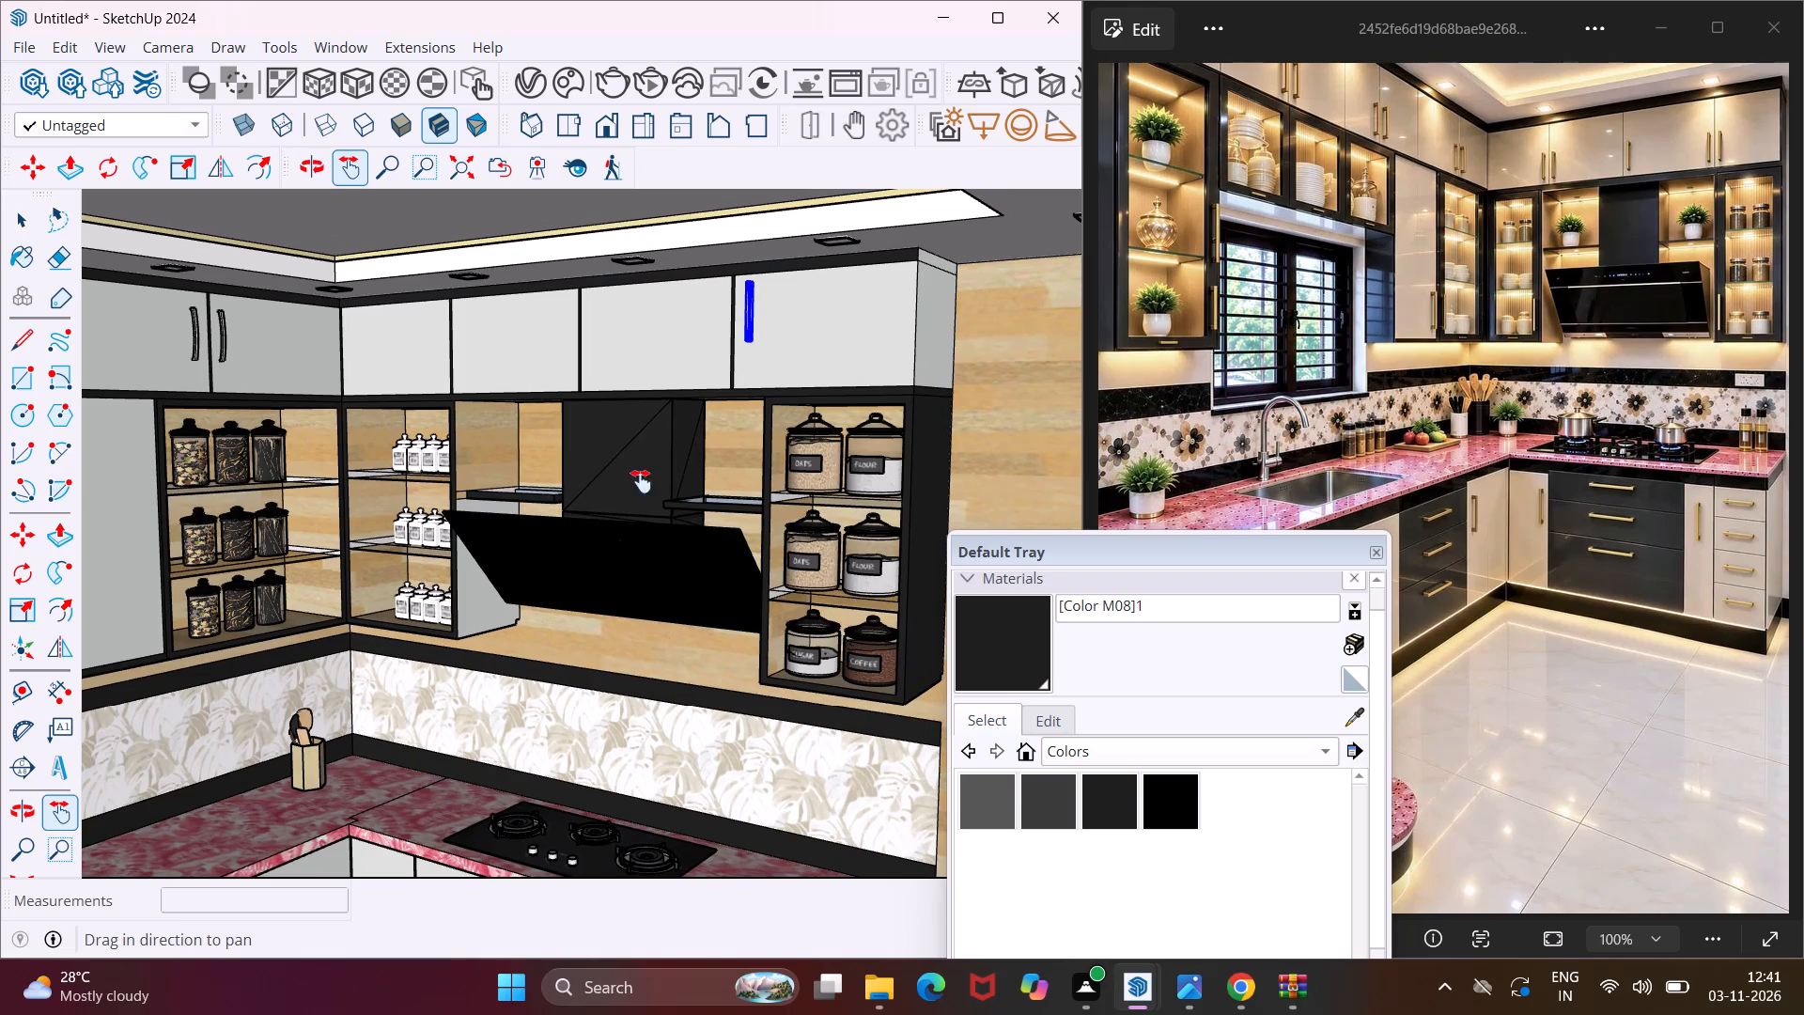
key("Escape")
key("space")
scroll(744, 318, "up", 4)
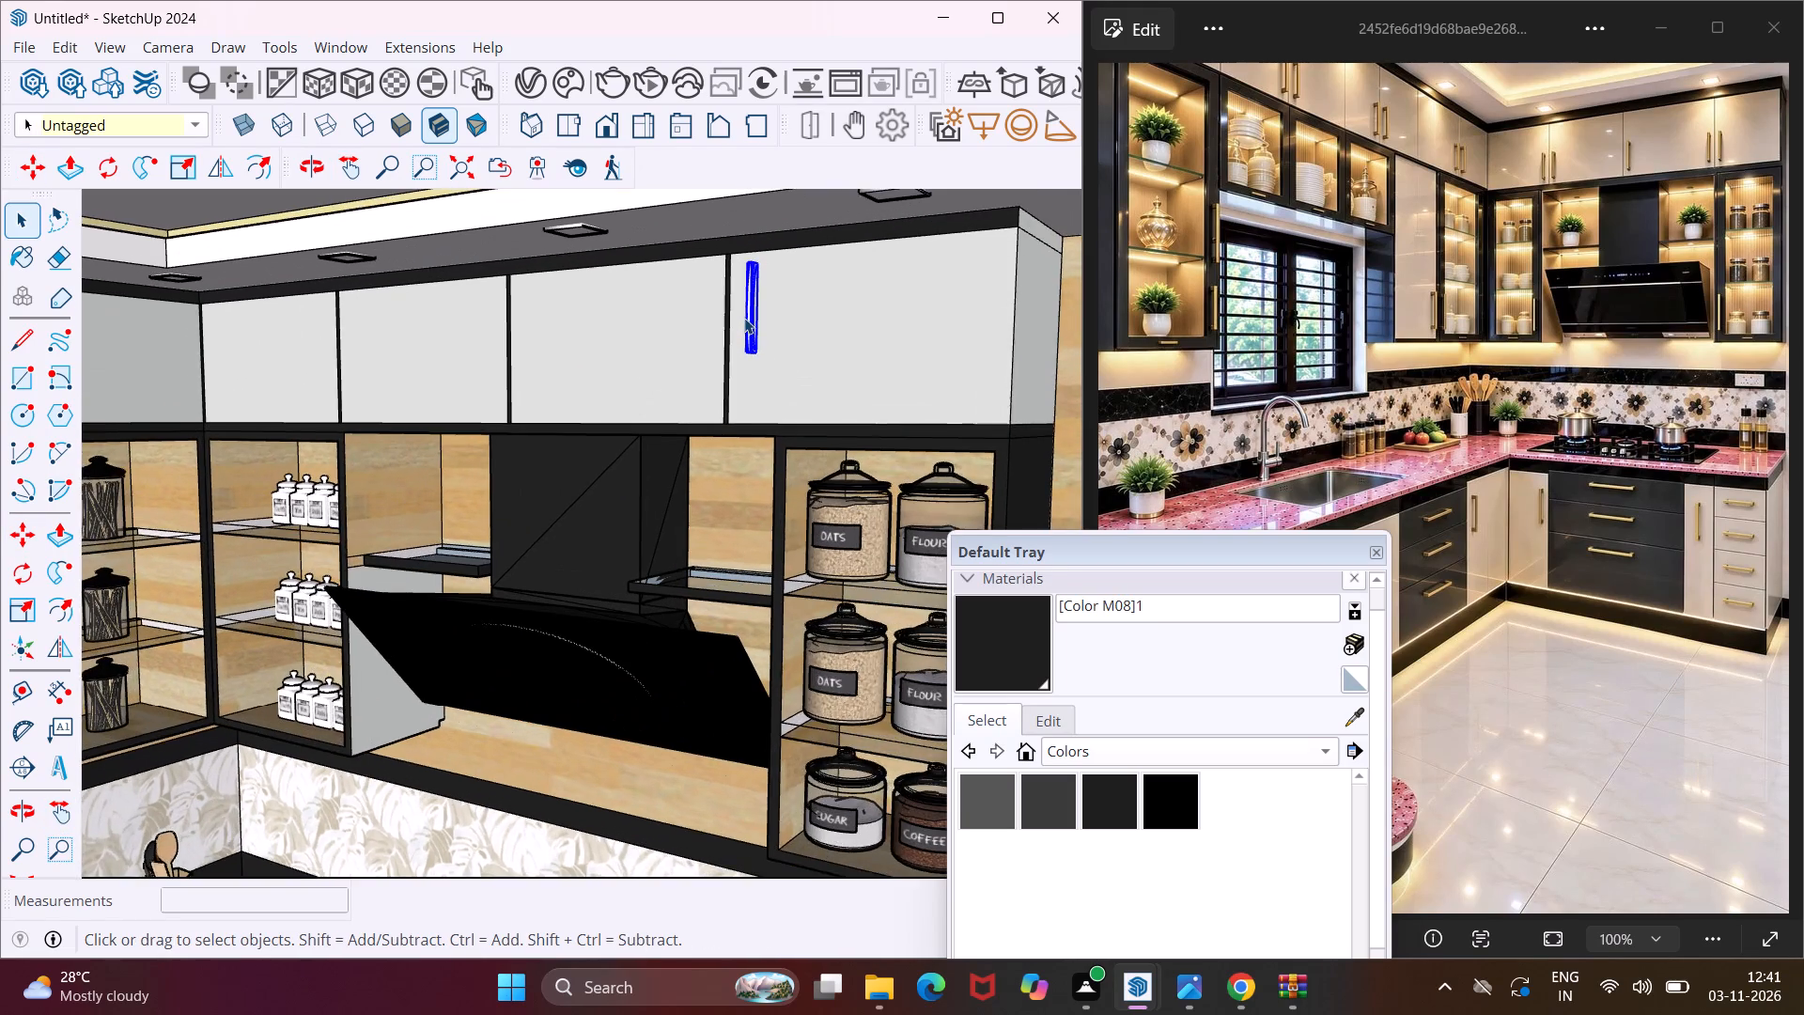
scroll(770, 331, "up", 2)
key("m")
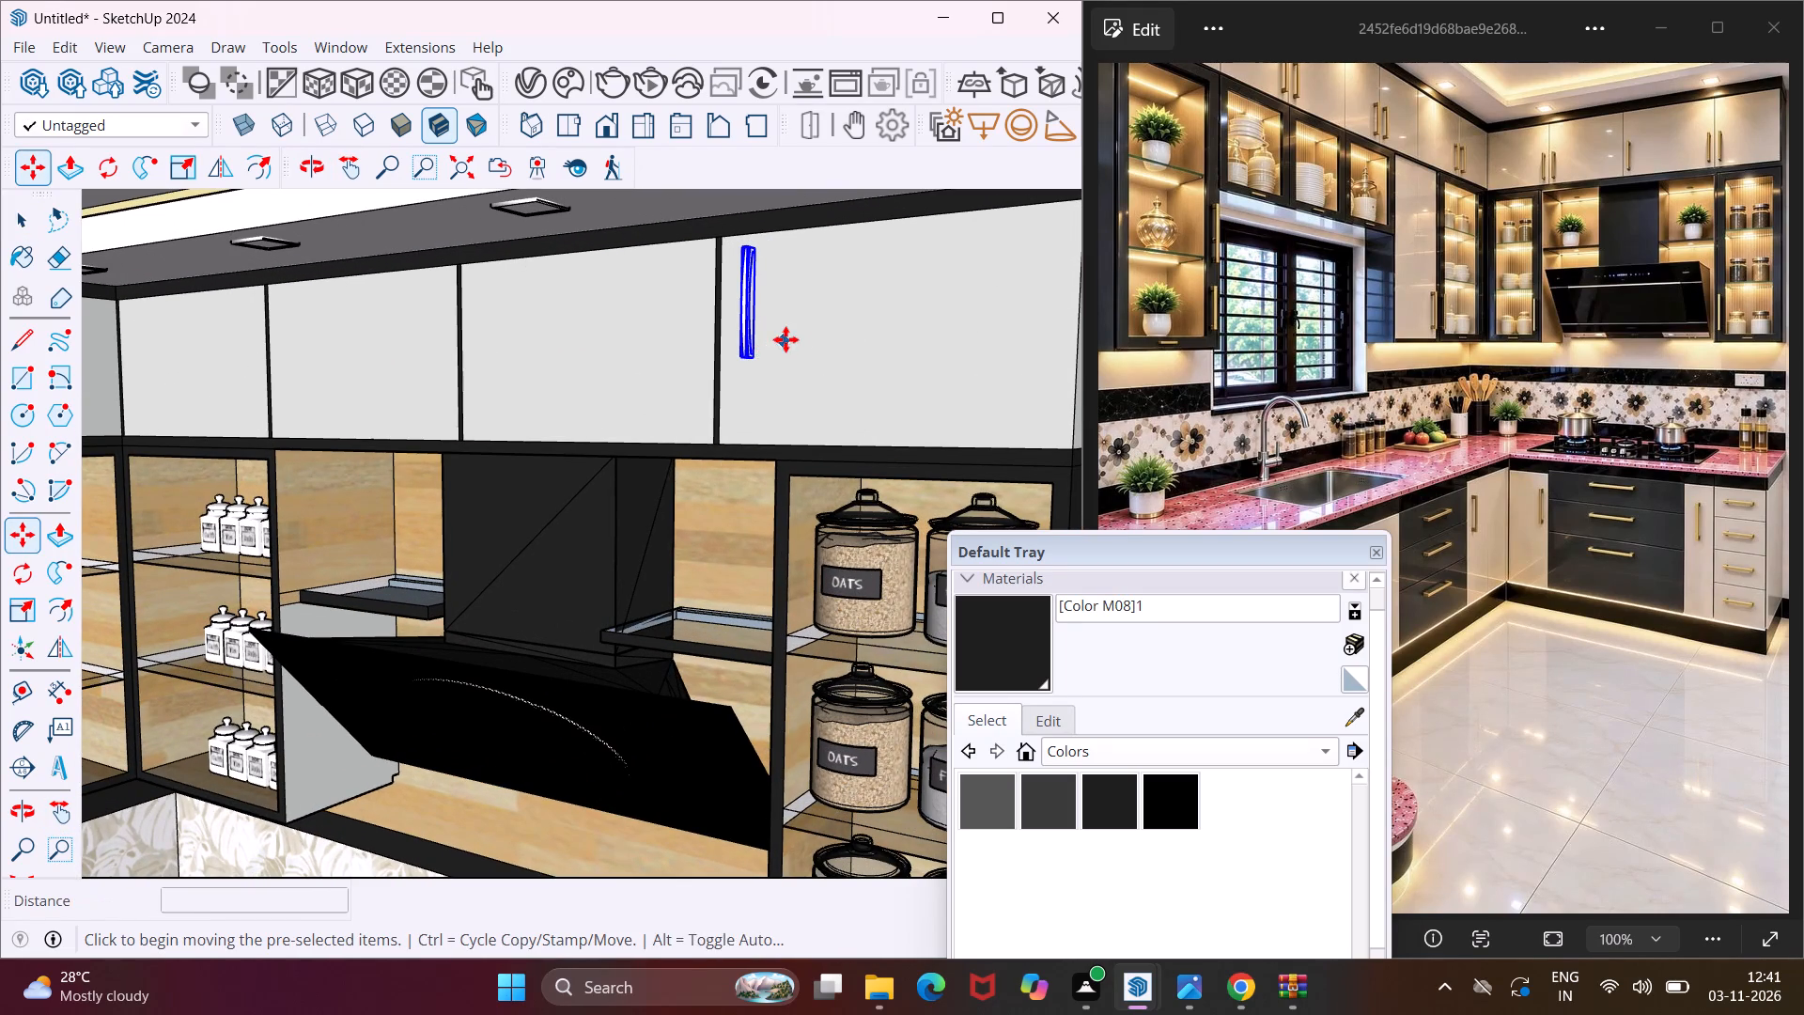
left_click(785, 339)
left_click(790, 374)
Copy the end upper door's handle about 4 3/4" across the joint onto the neighbouring third door.
middle_click_drag(784, 383, 797, 396)
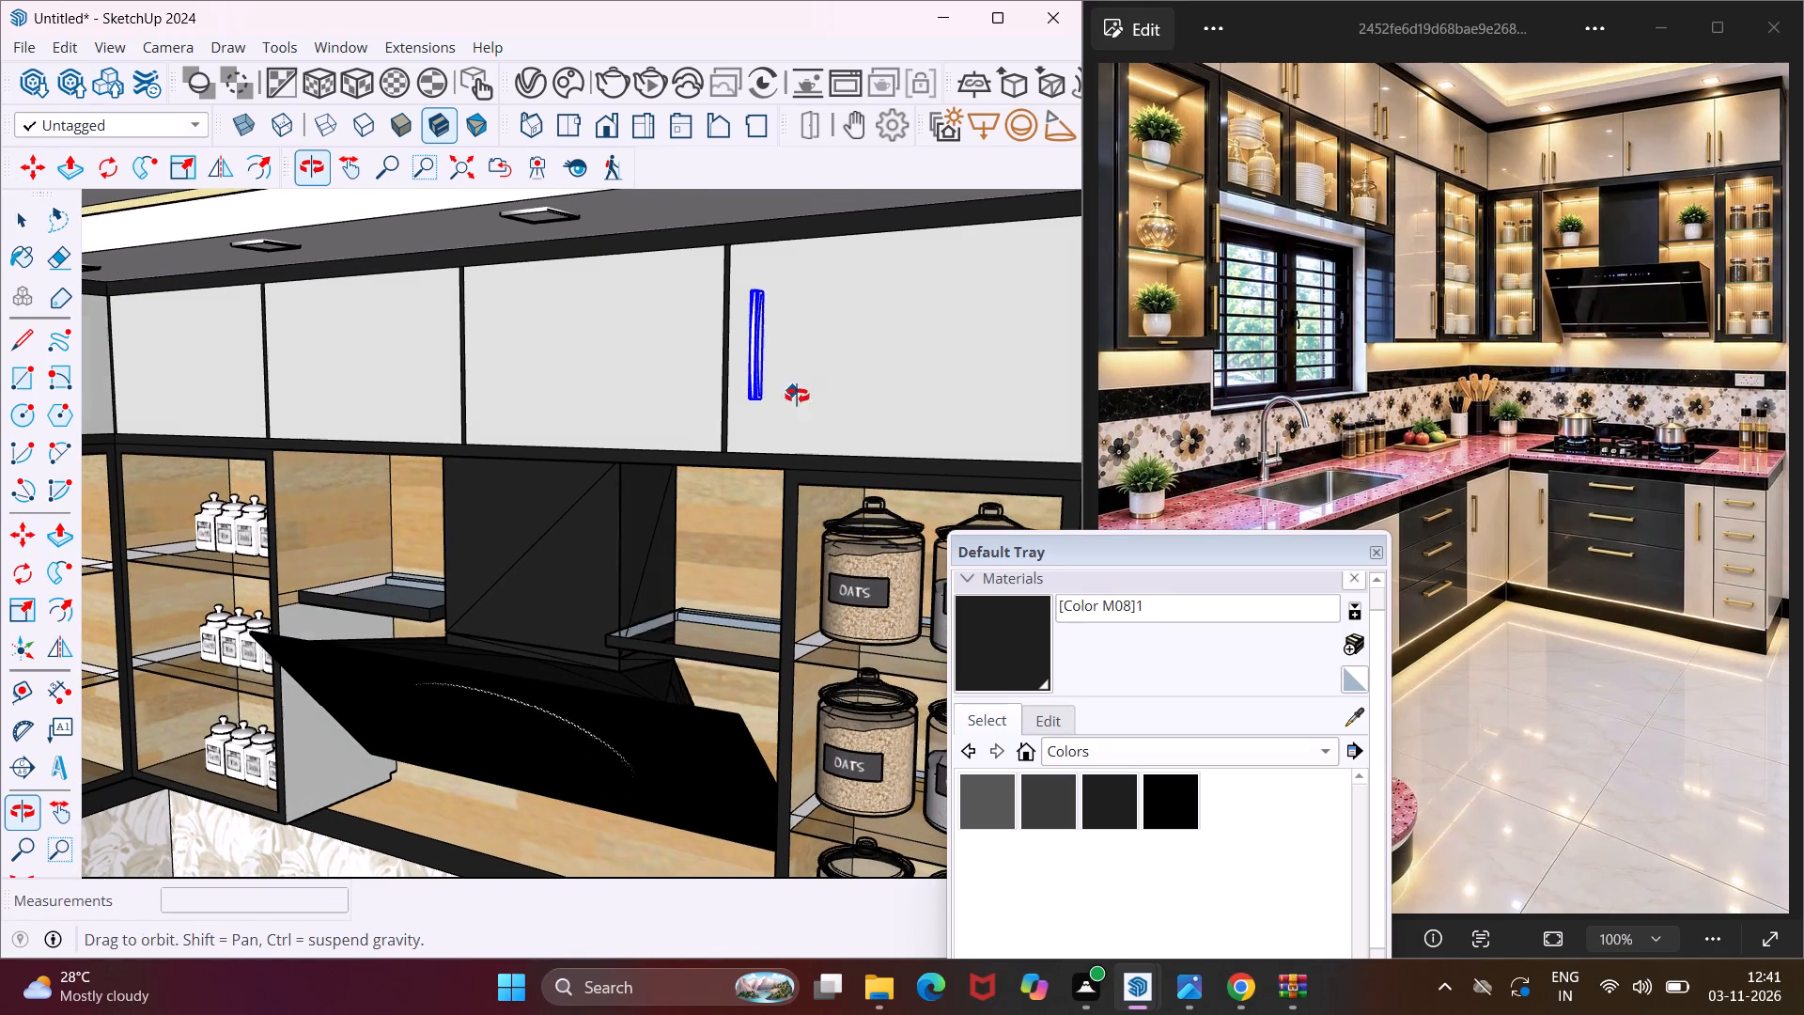
middle_click_drag(797, 396, 813, 398)
left_click(785, 430)
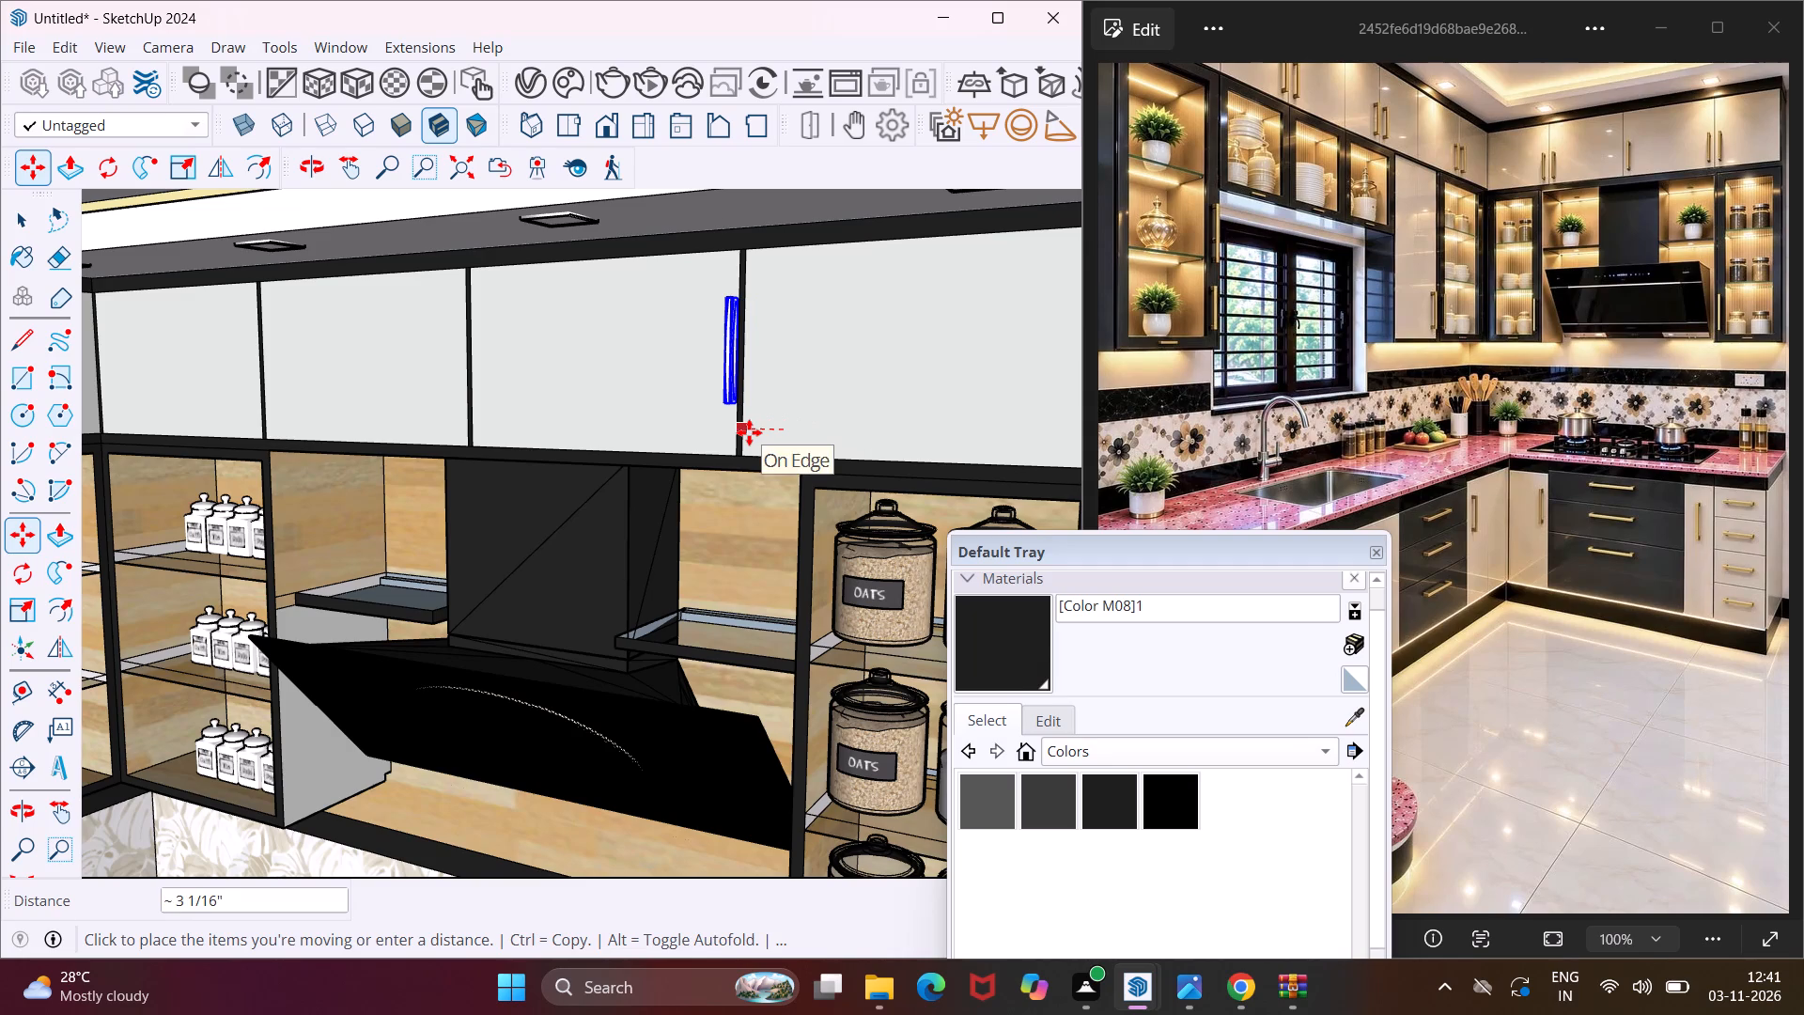
left_click(721, 429)
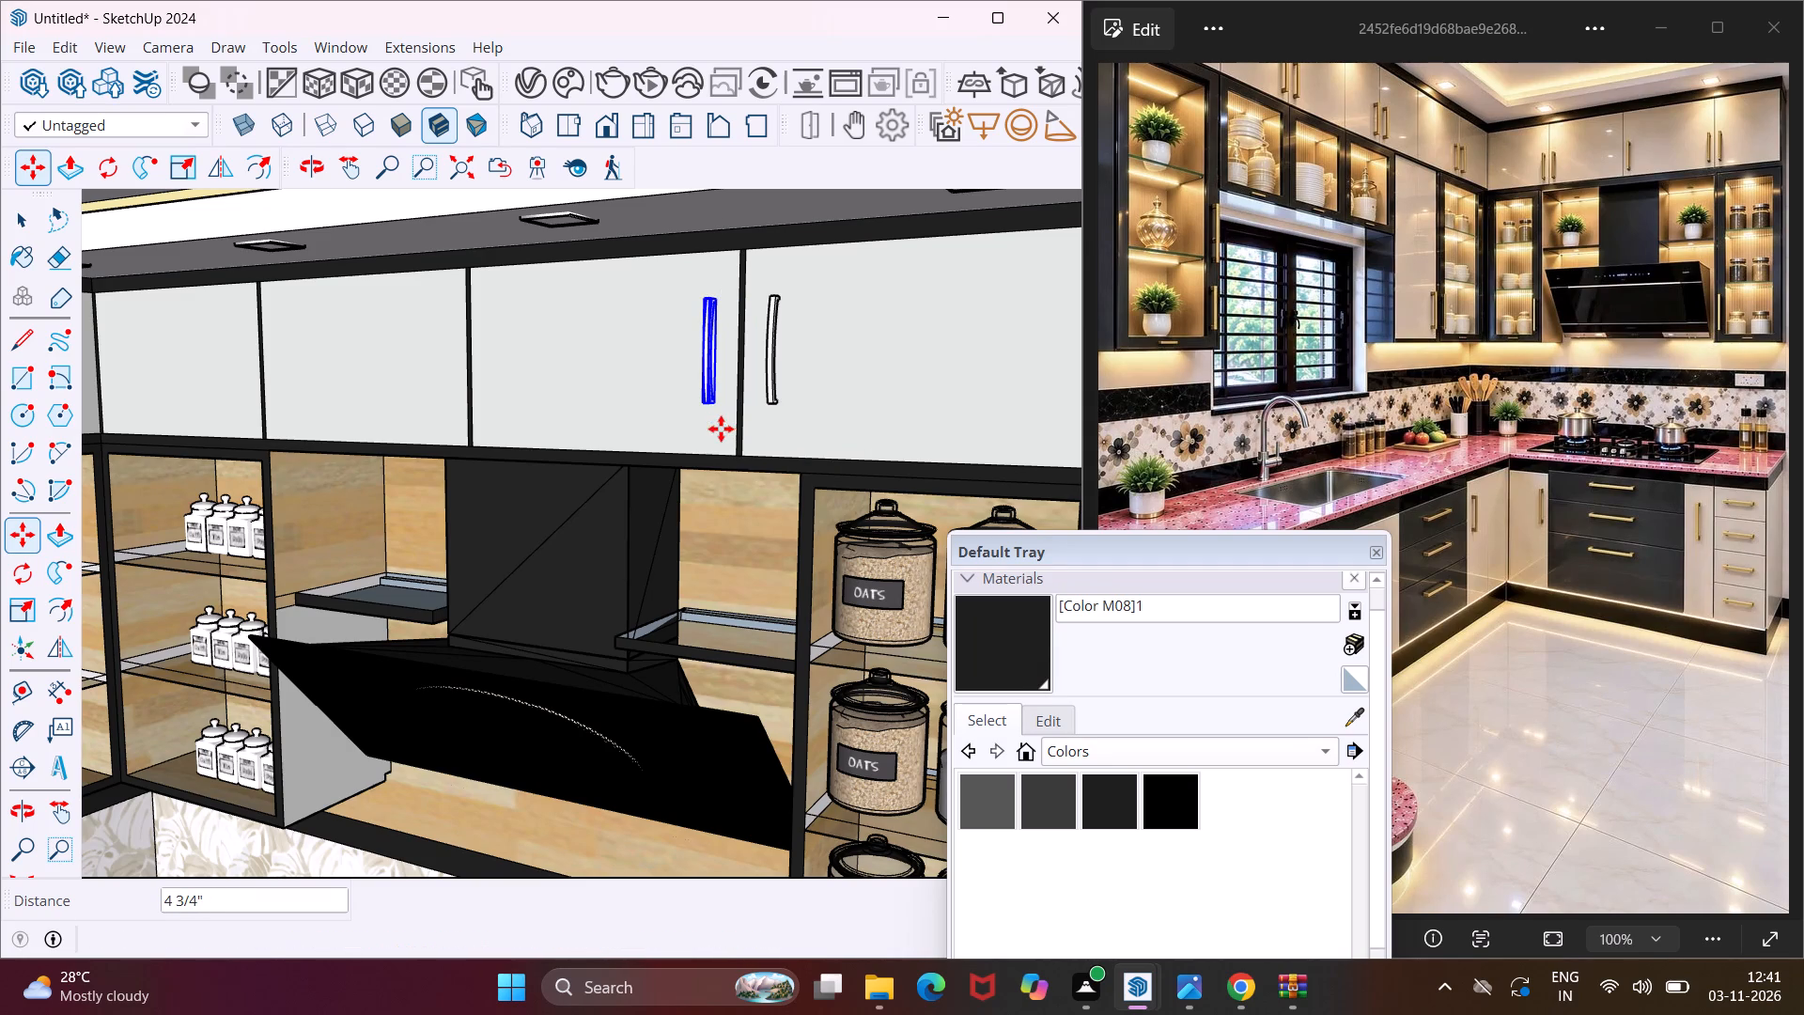
Copy the third upper door's handle about 3' 5 15/16" along the hob wall onto the second door, beside its joint with the first.
left_click(712, 429)
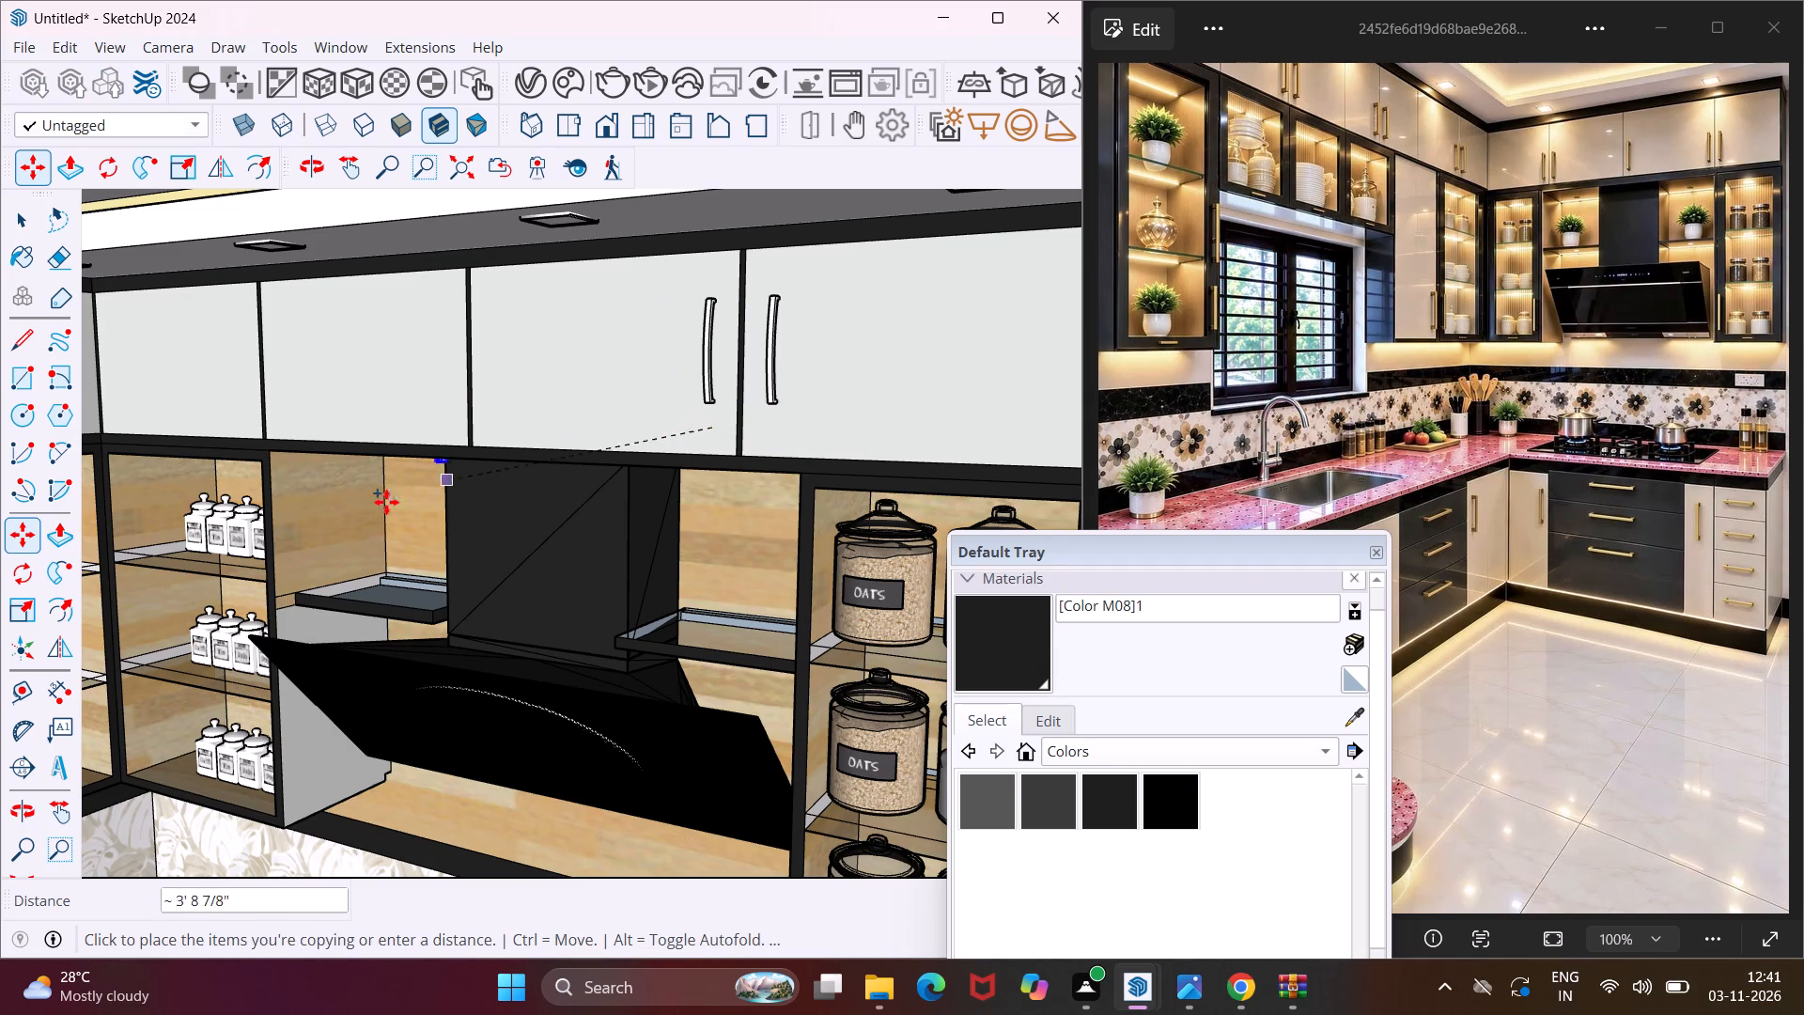
left_click(291, 417)
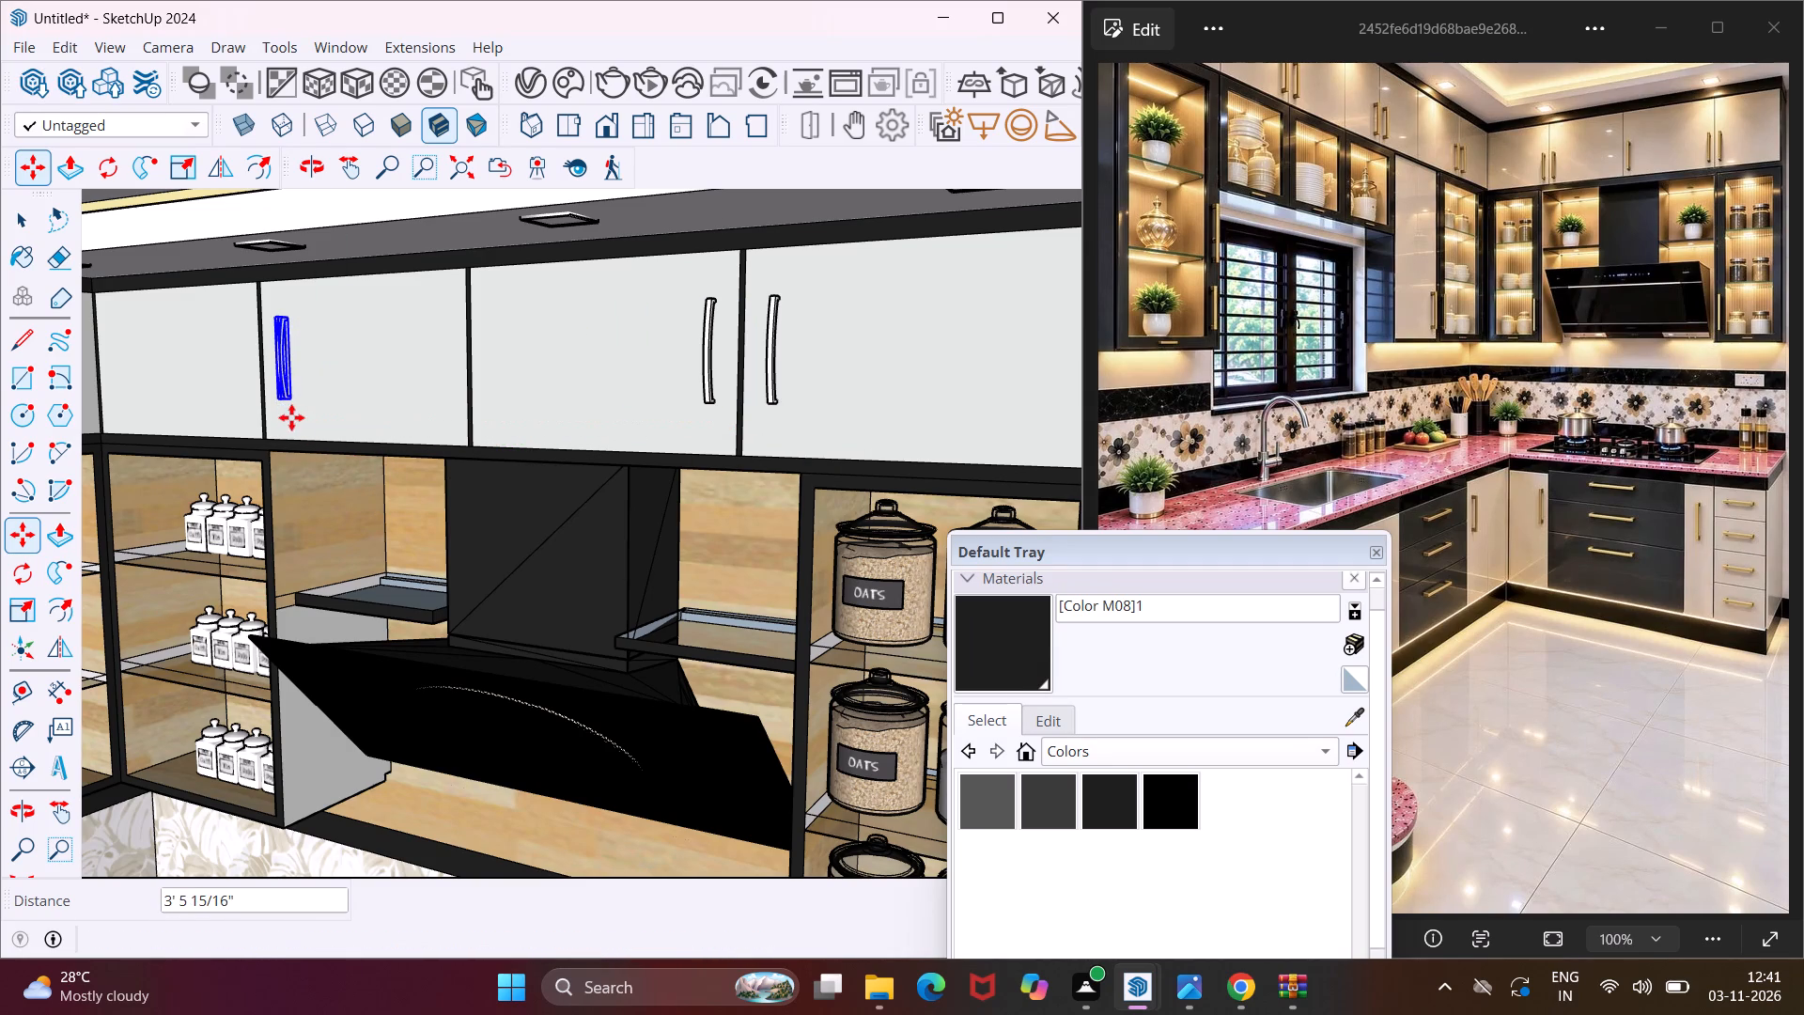
Copy the second upper door's handle 6" across the joint onto the first upper door of the hob wall.
left_click(286, 414)
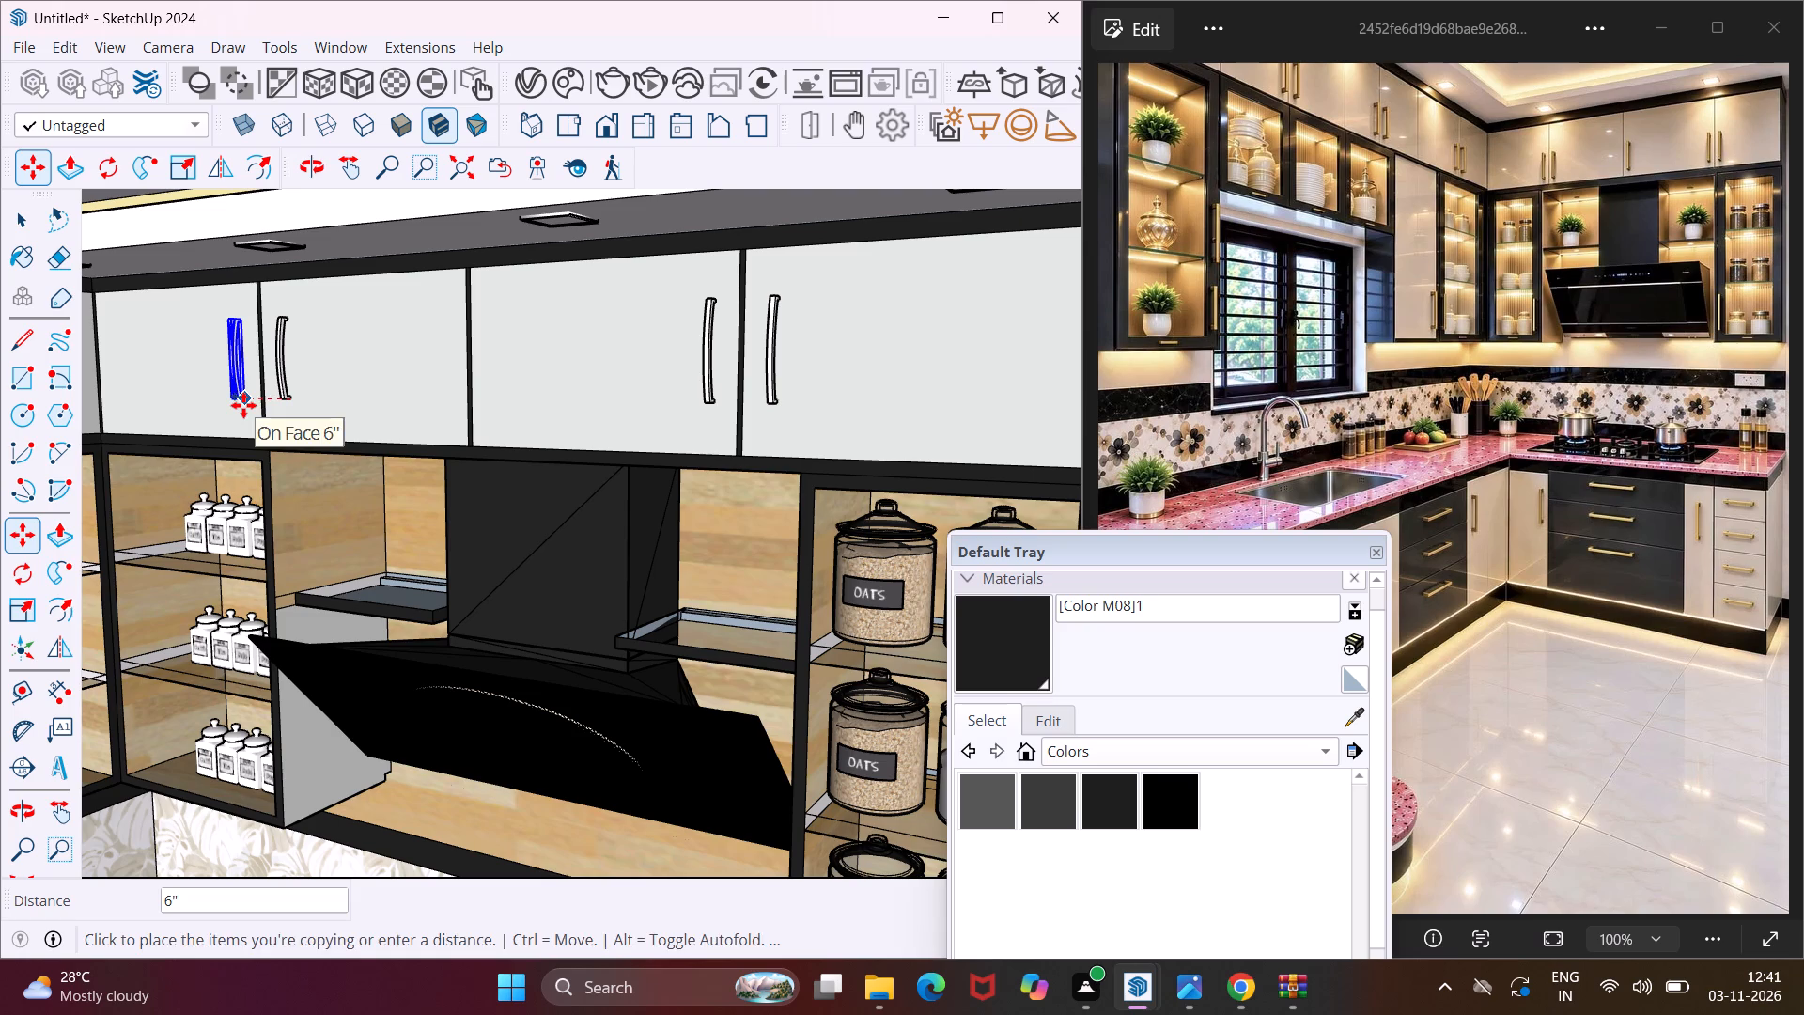
left_click(243, 405)
key("Escape")
key("space")
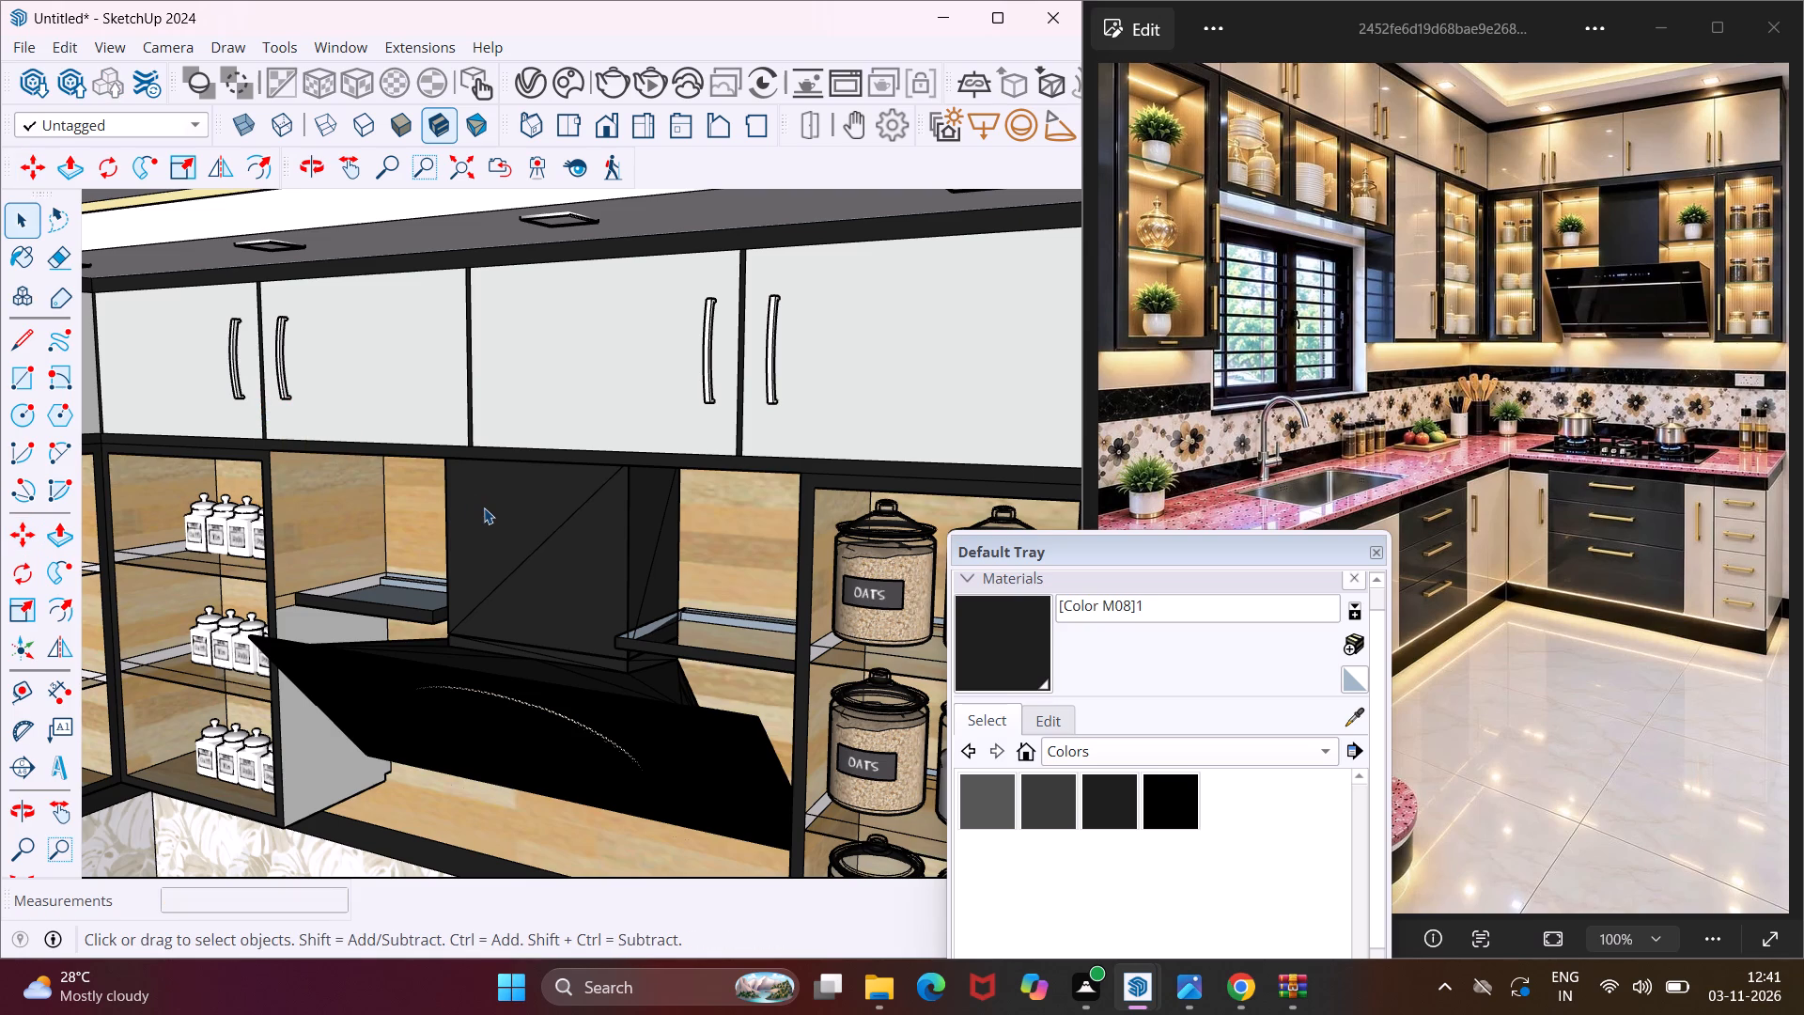
Paint the grey side panel of the open shelf unit beside the hood with the Wood Floor Light material.
scroll(484, 507, "down", 2)
middle_click_drag(486, 507, 499, 419)
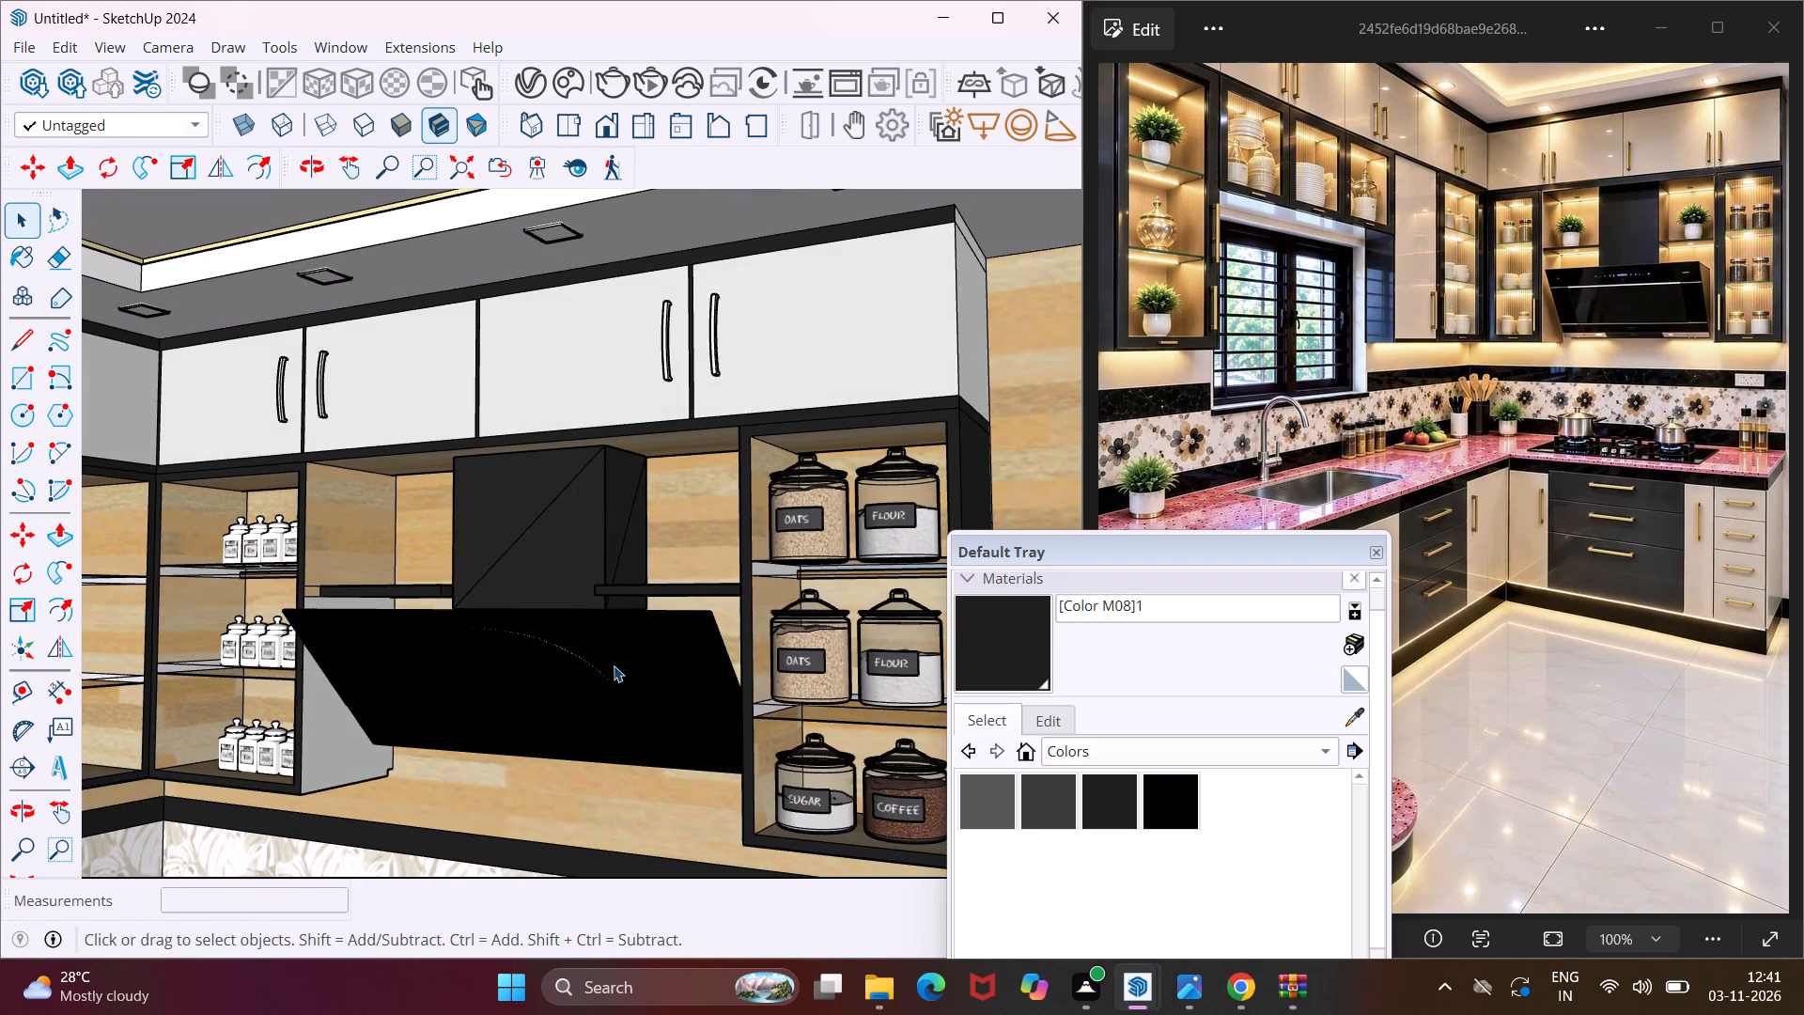
scroll(552, 655, "down", 6)
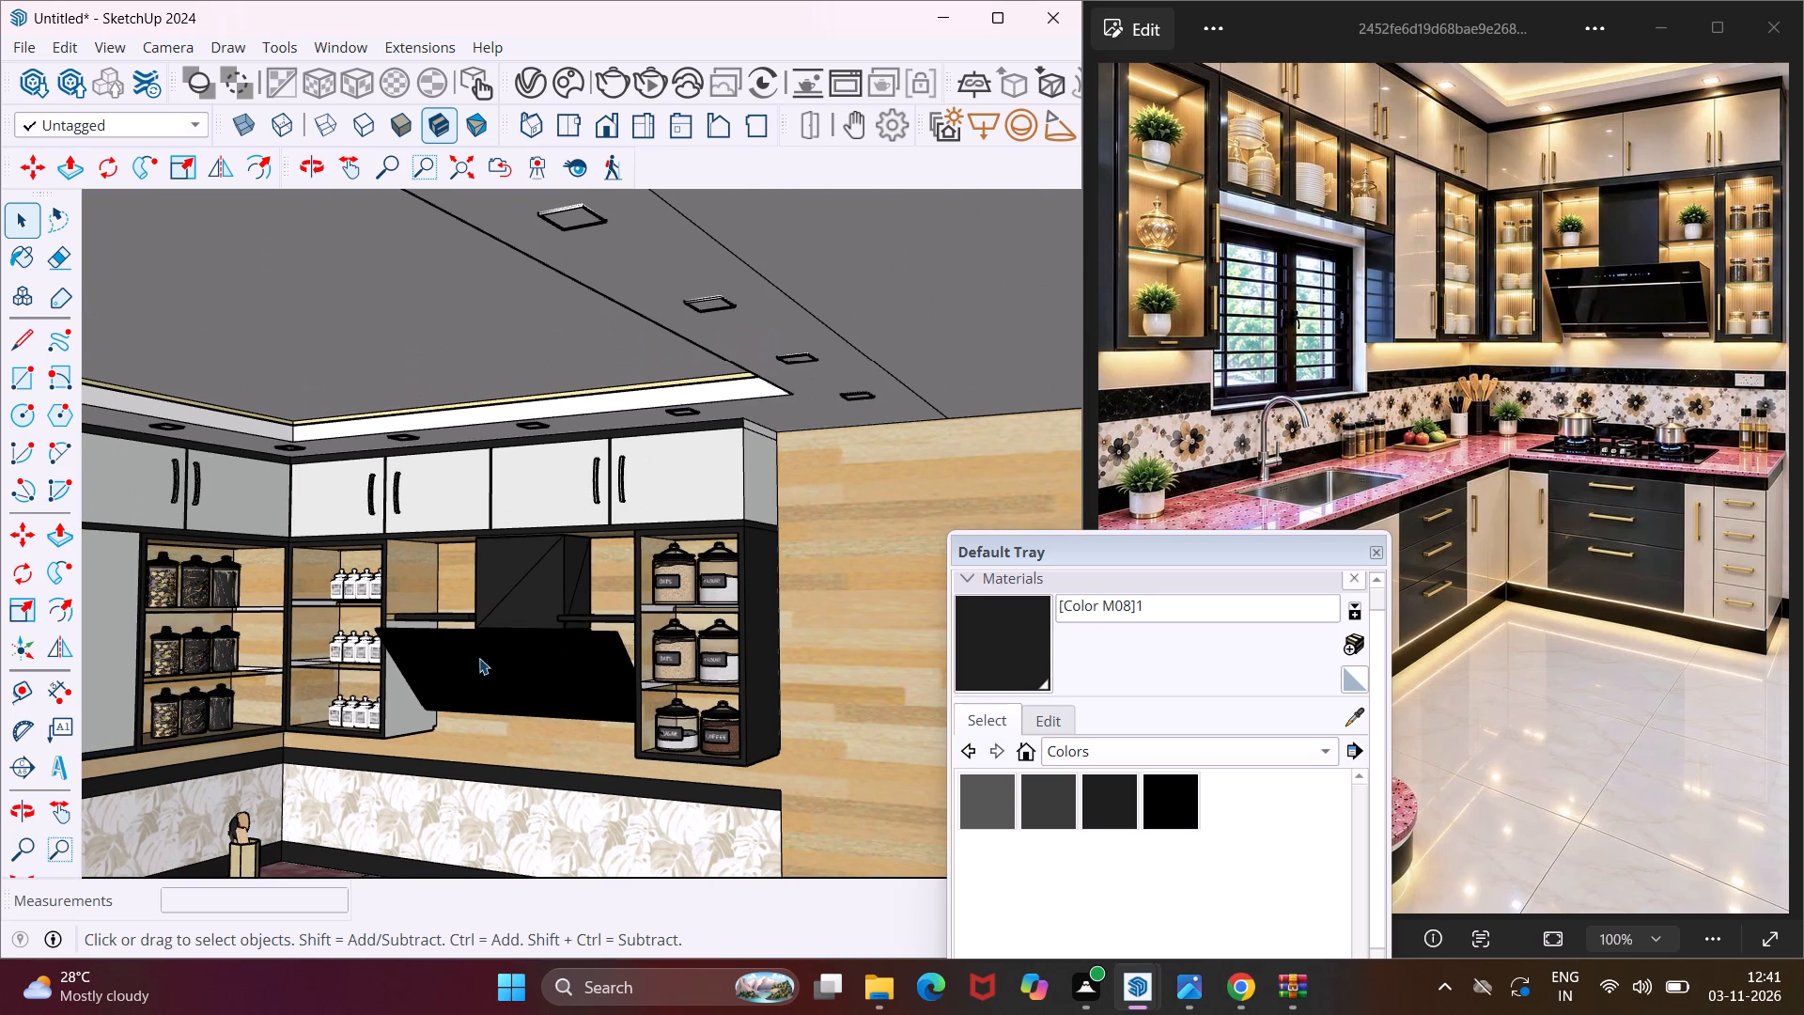
left_click(1068, 748)
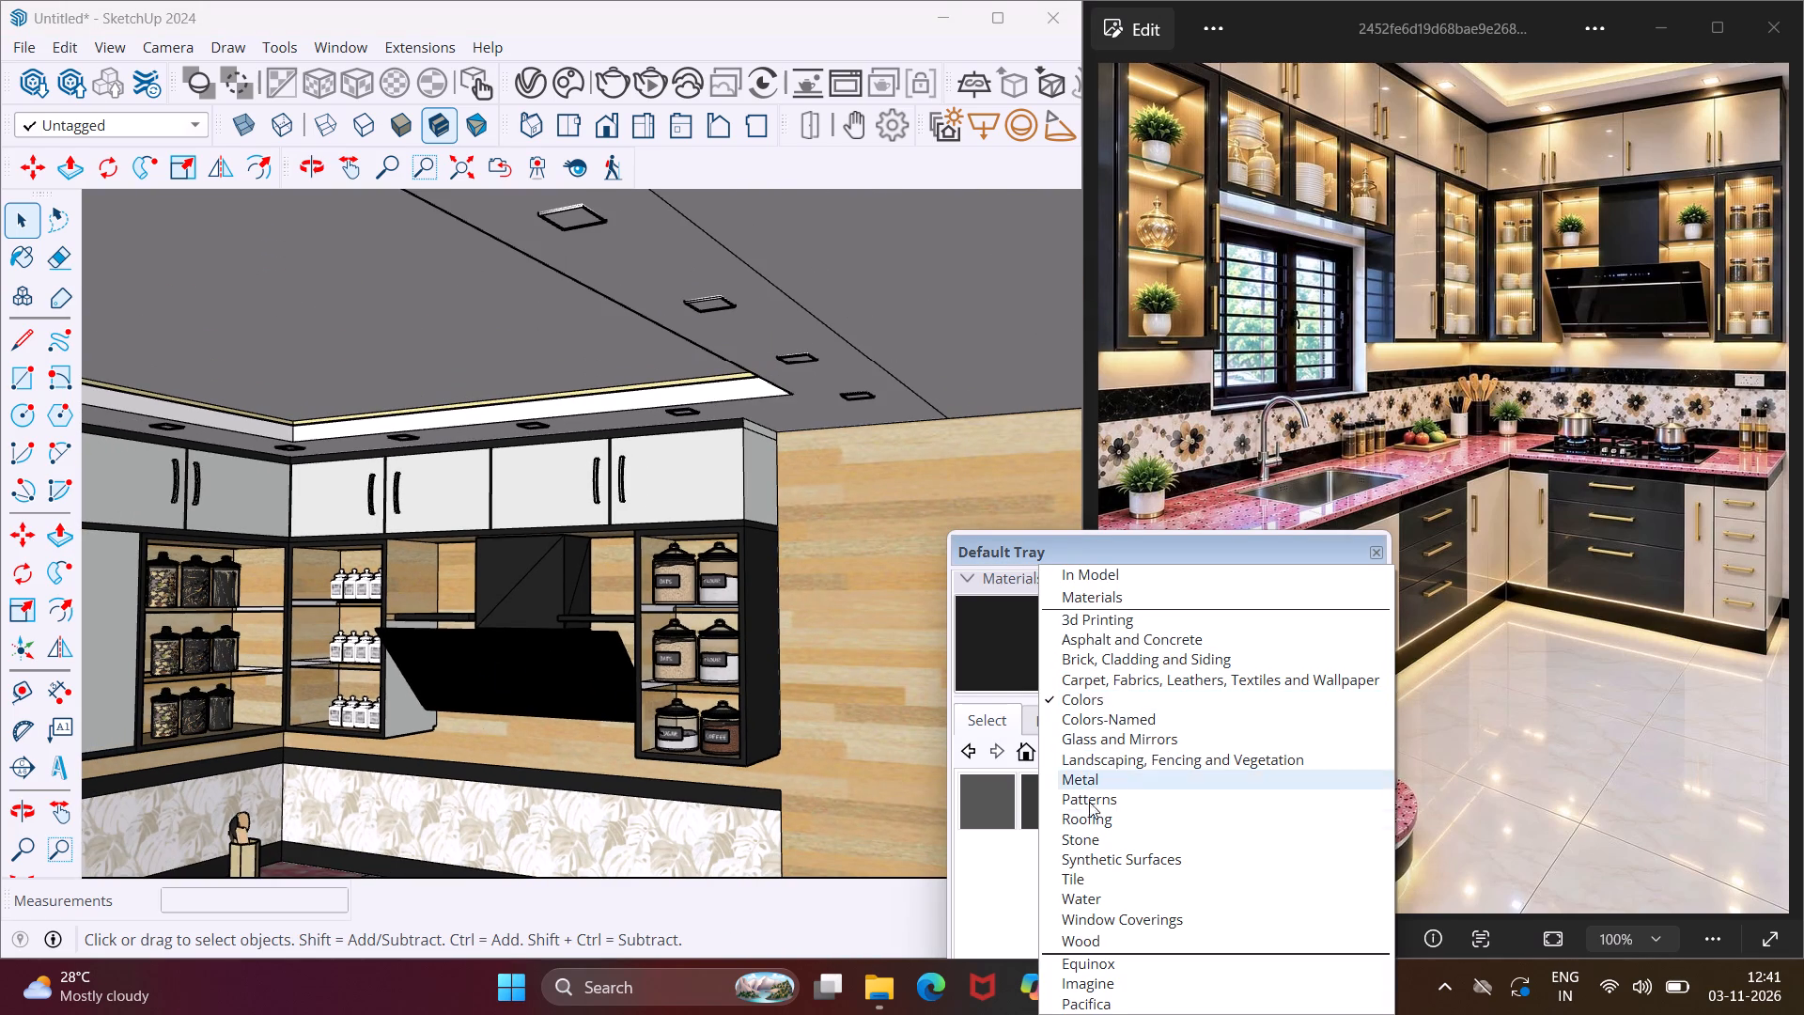
left_click(1085, 931)
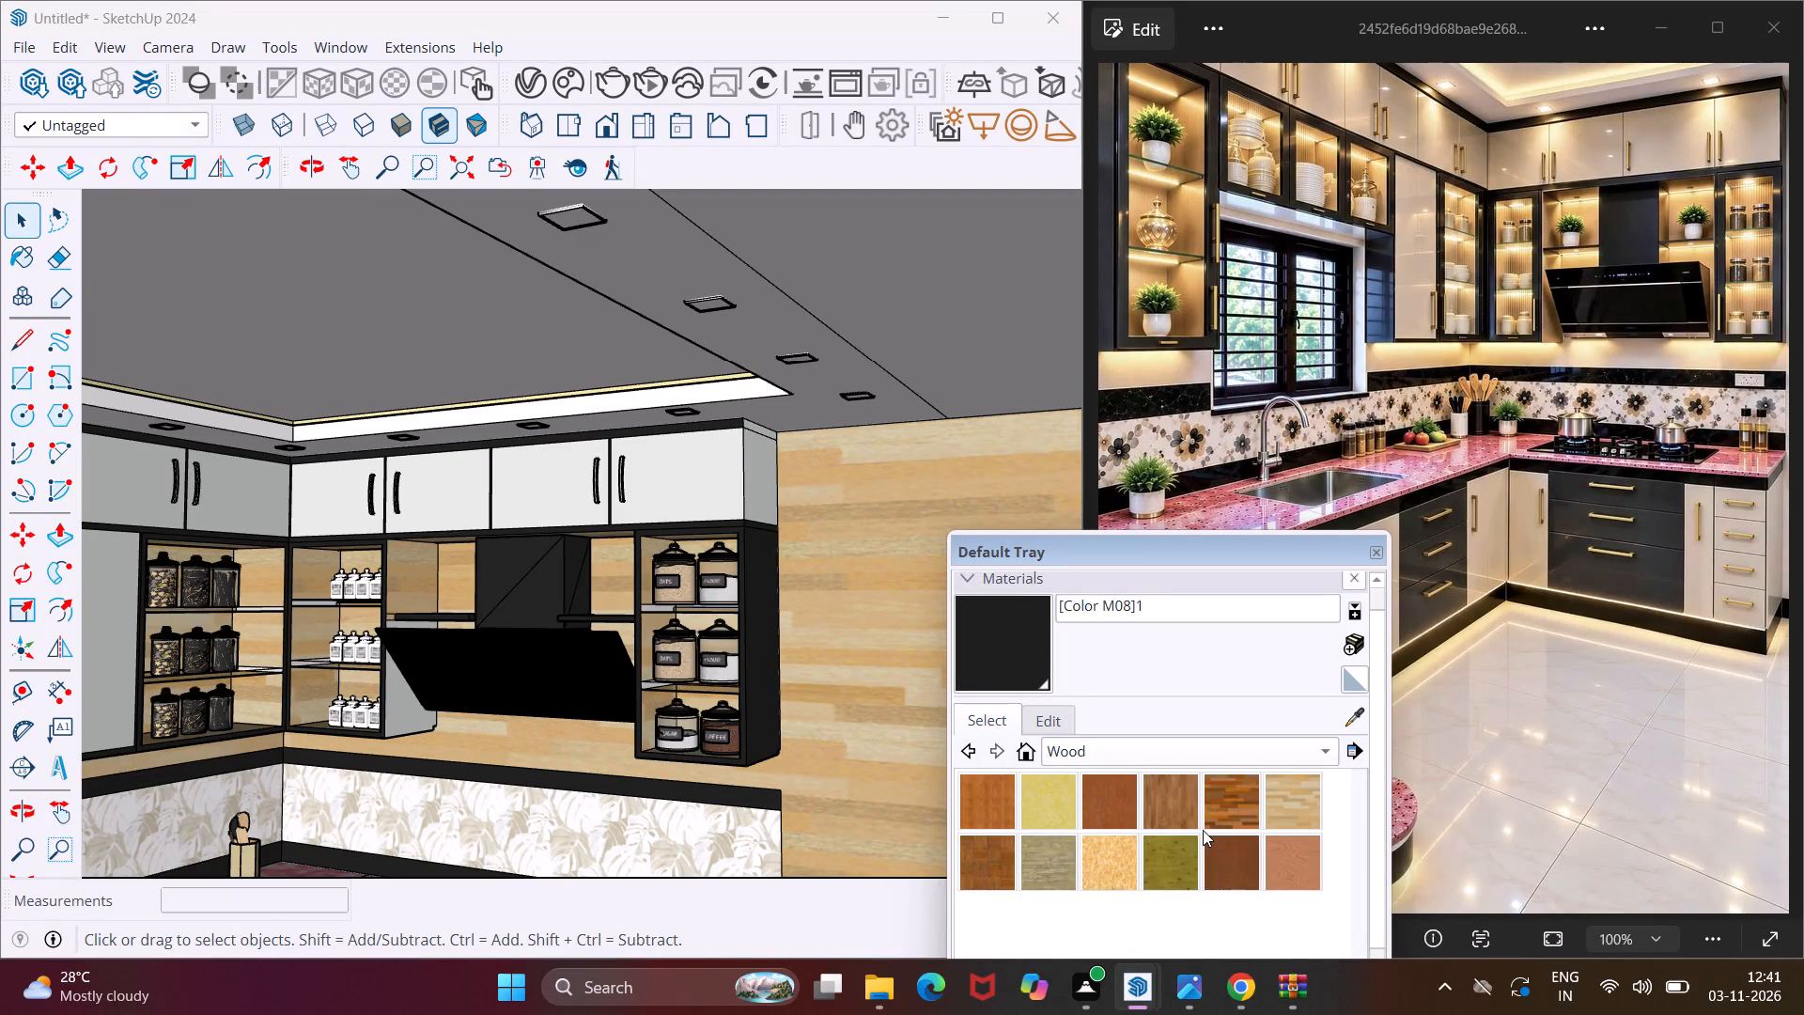
left_click(1281, 801)
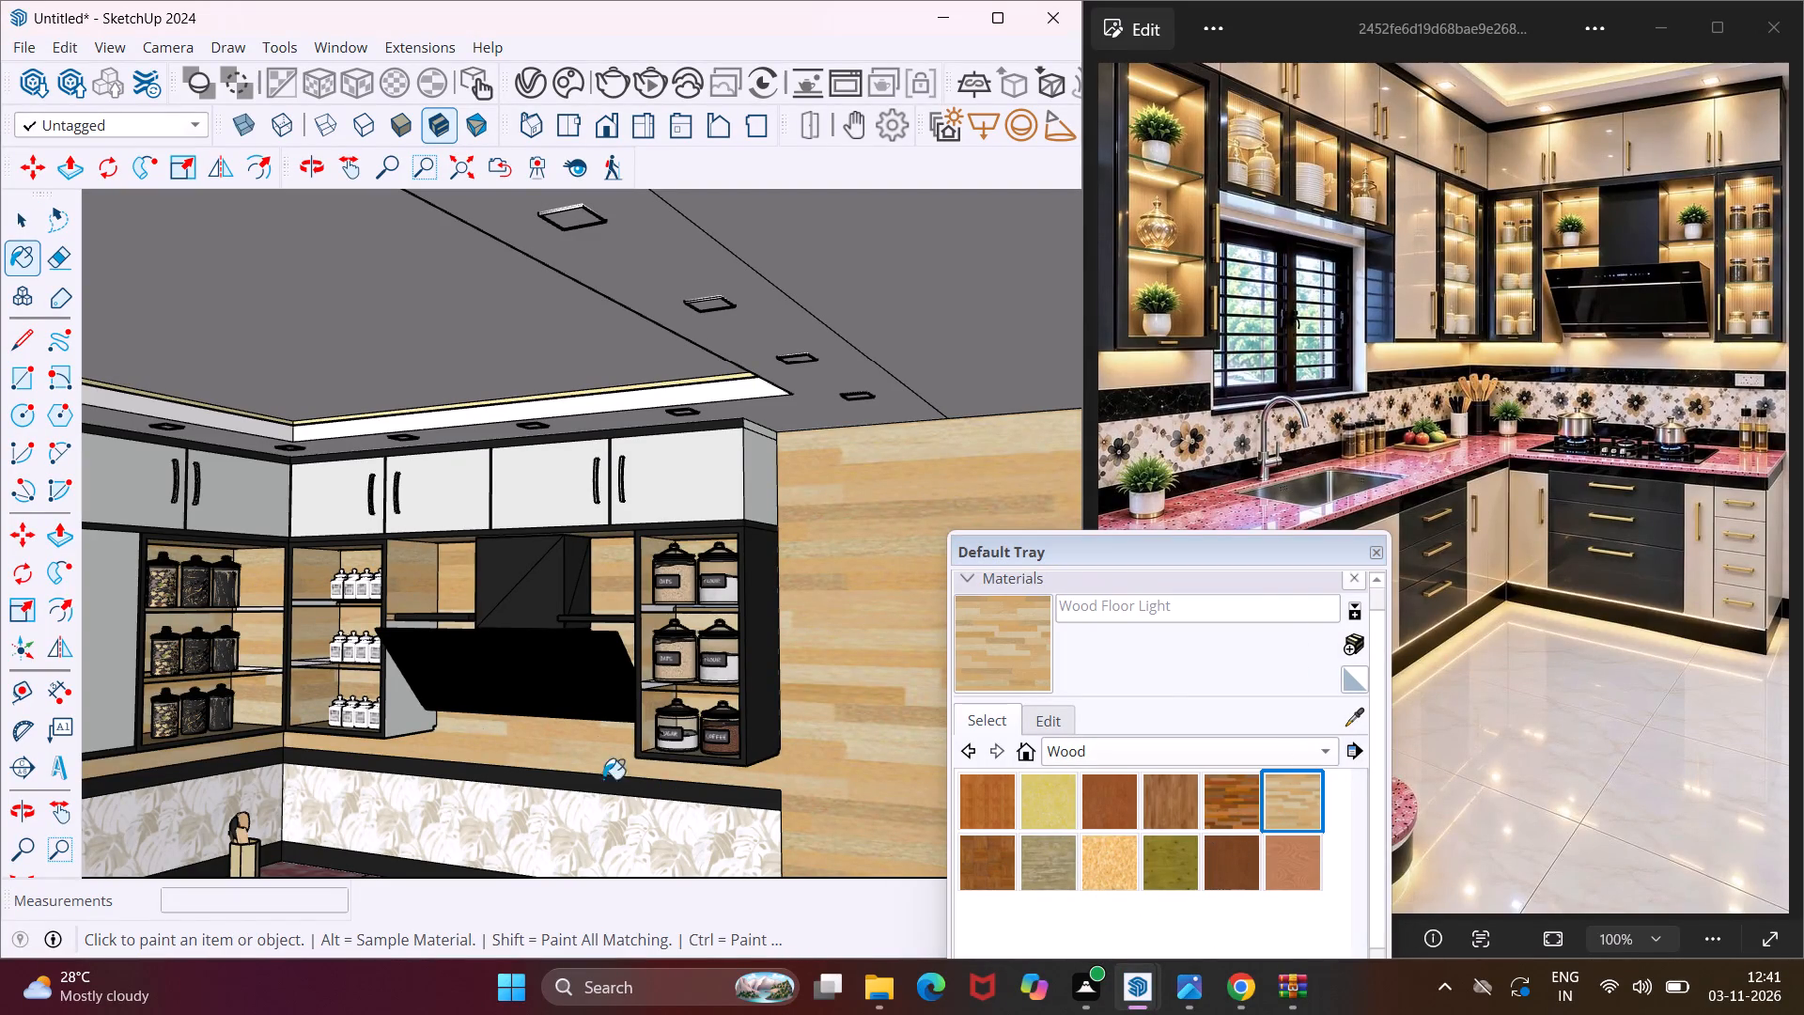
scroll(417, 710, "up", 15)
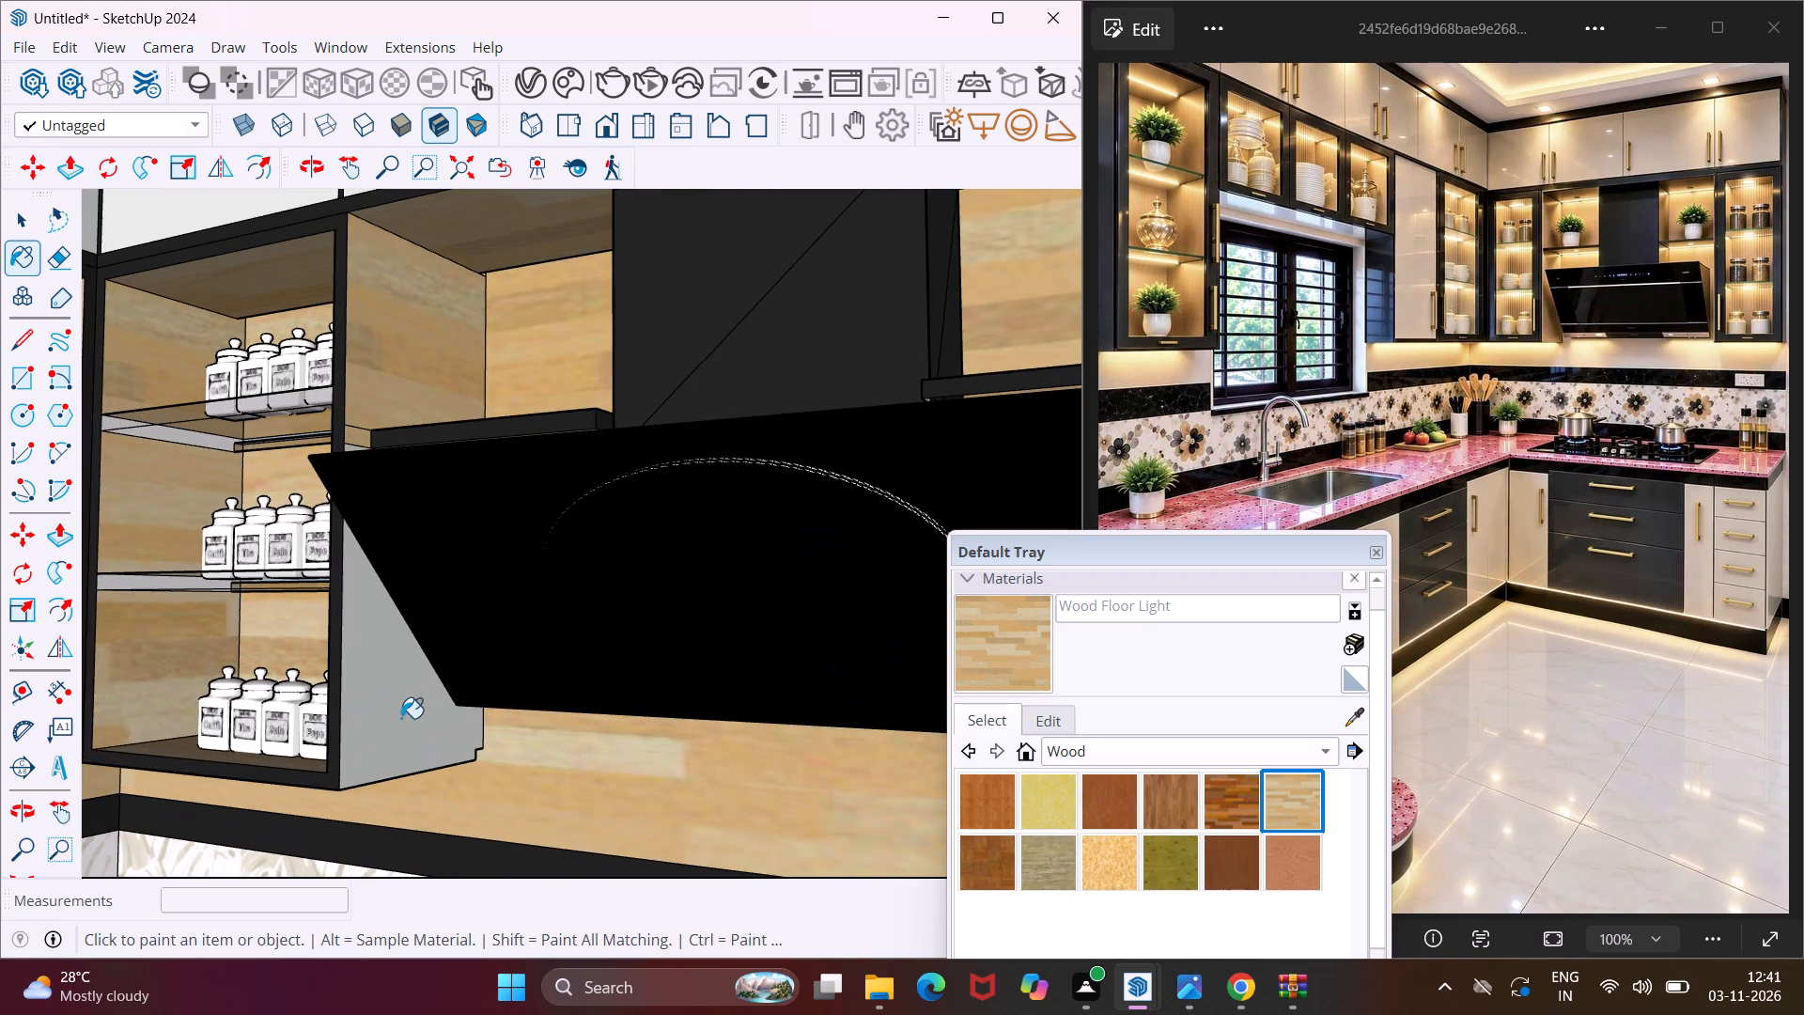
left_click(401, 718)
Paint the inner top face of the window wall's end open shelf unit with Wood Floor Light.
middle_click_drag(401, 718, 450, 808)
scroll(450, 776, "down", 2)
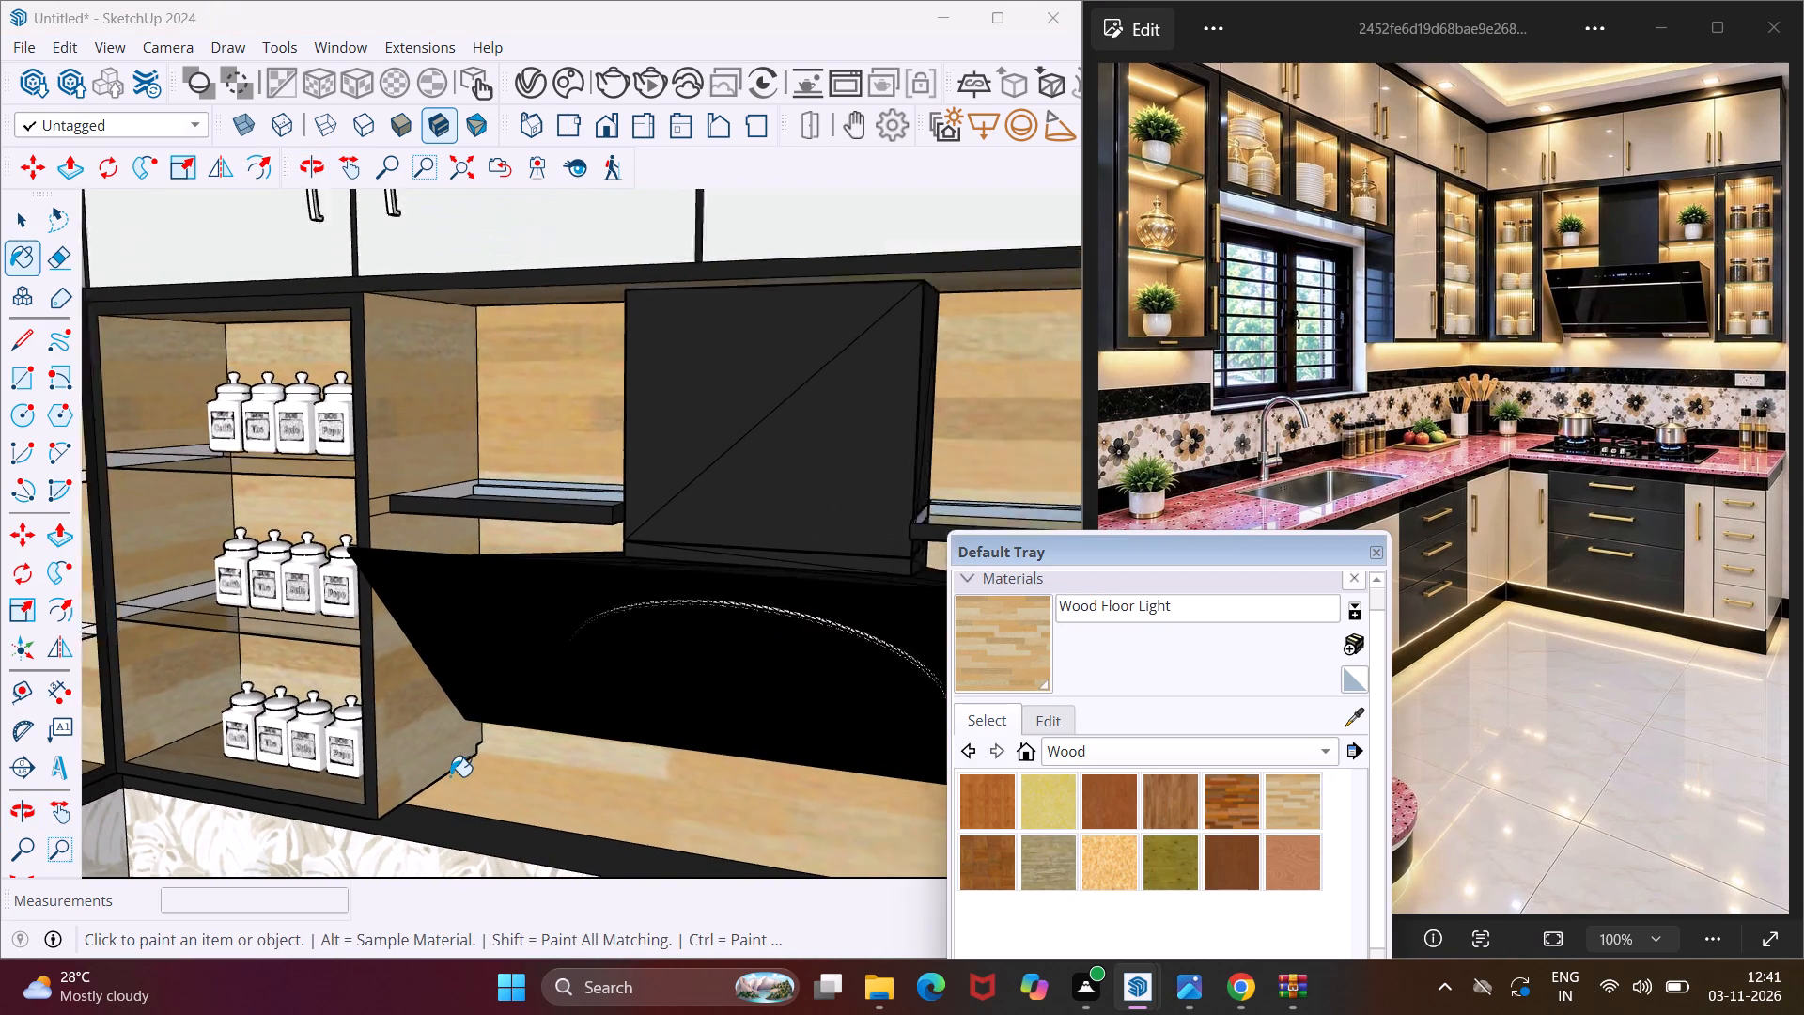
scroll(450, 776, "down", 2)
middle_click_drag(450, 776, 511, 620)
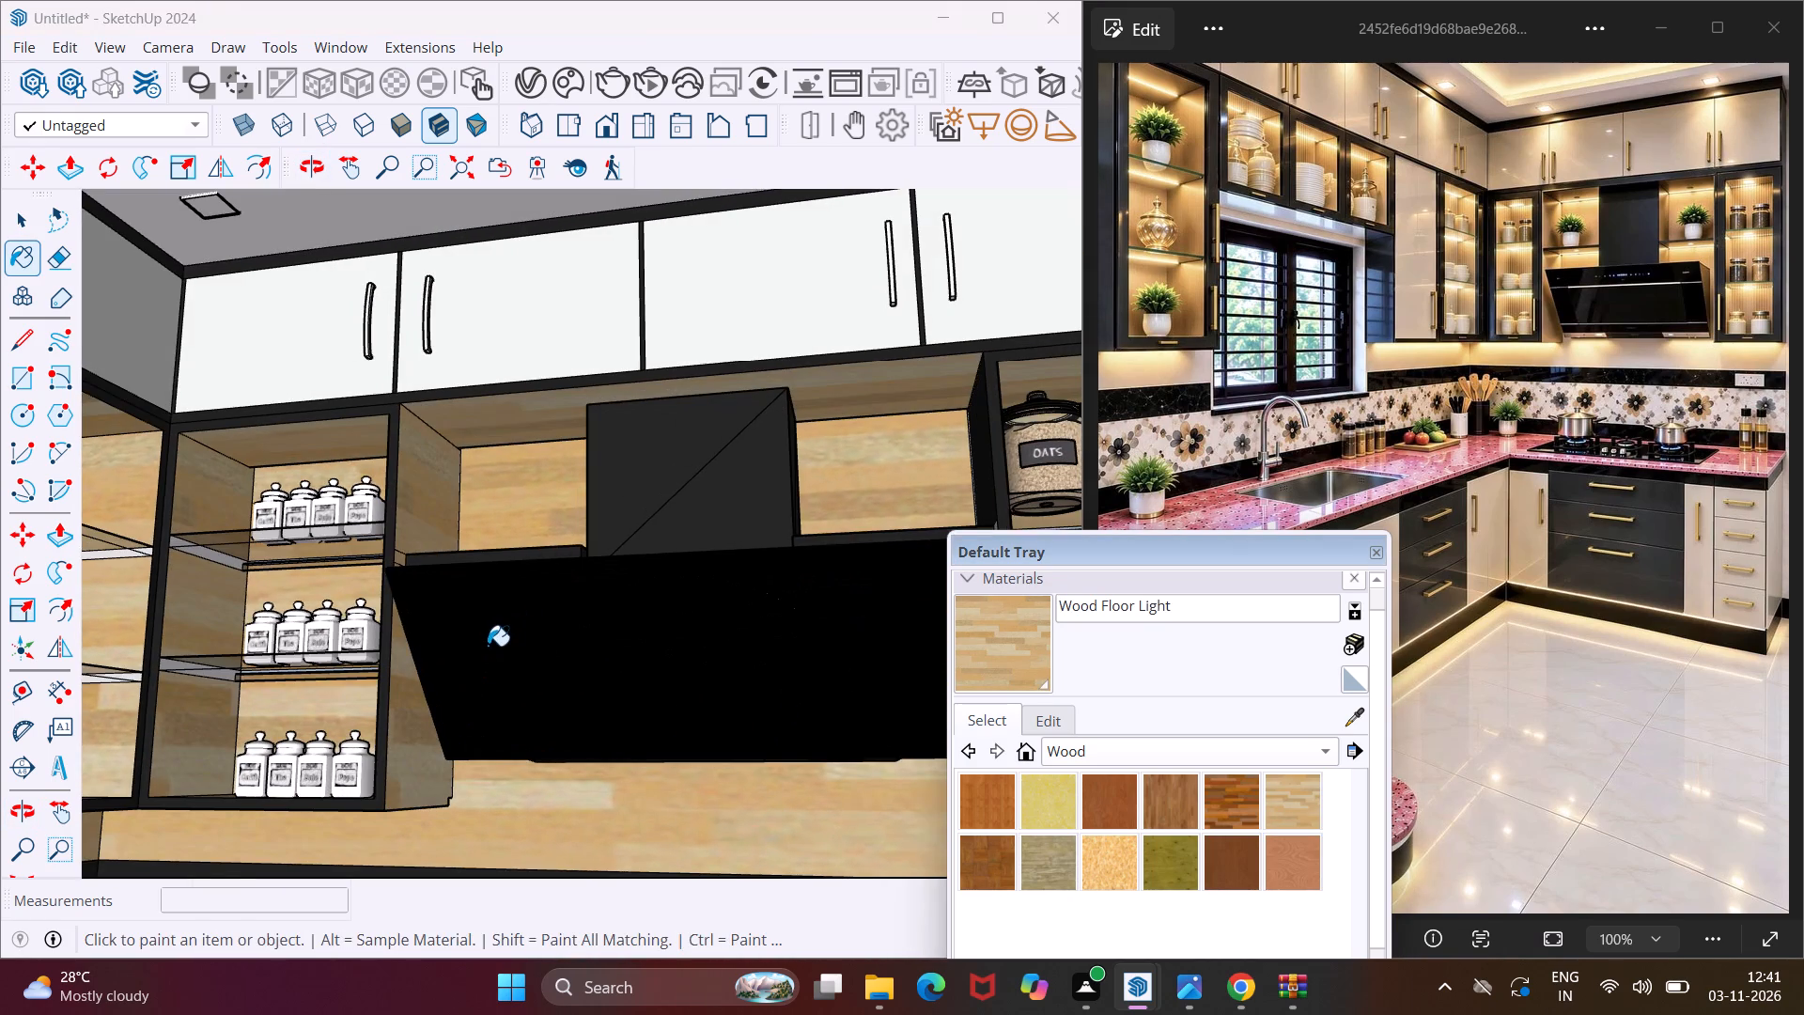
scroll(488, 646, "down", 13)
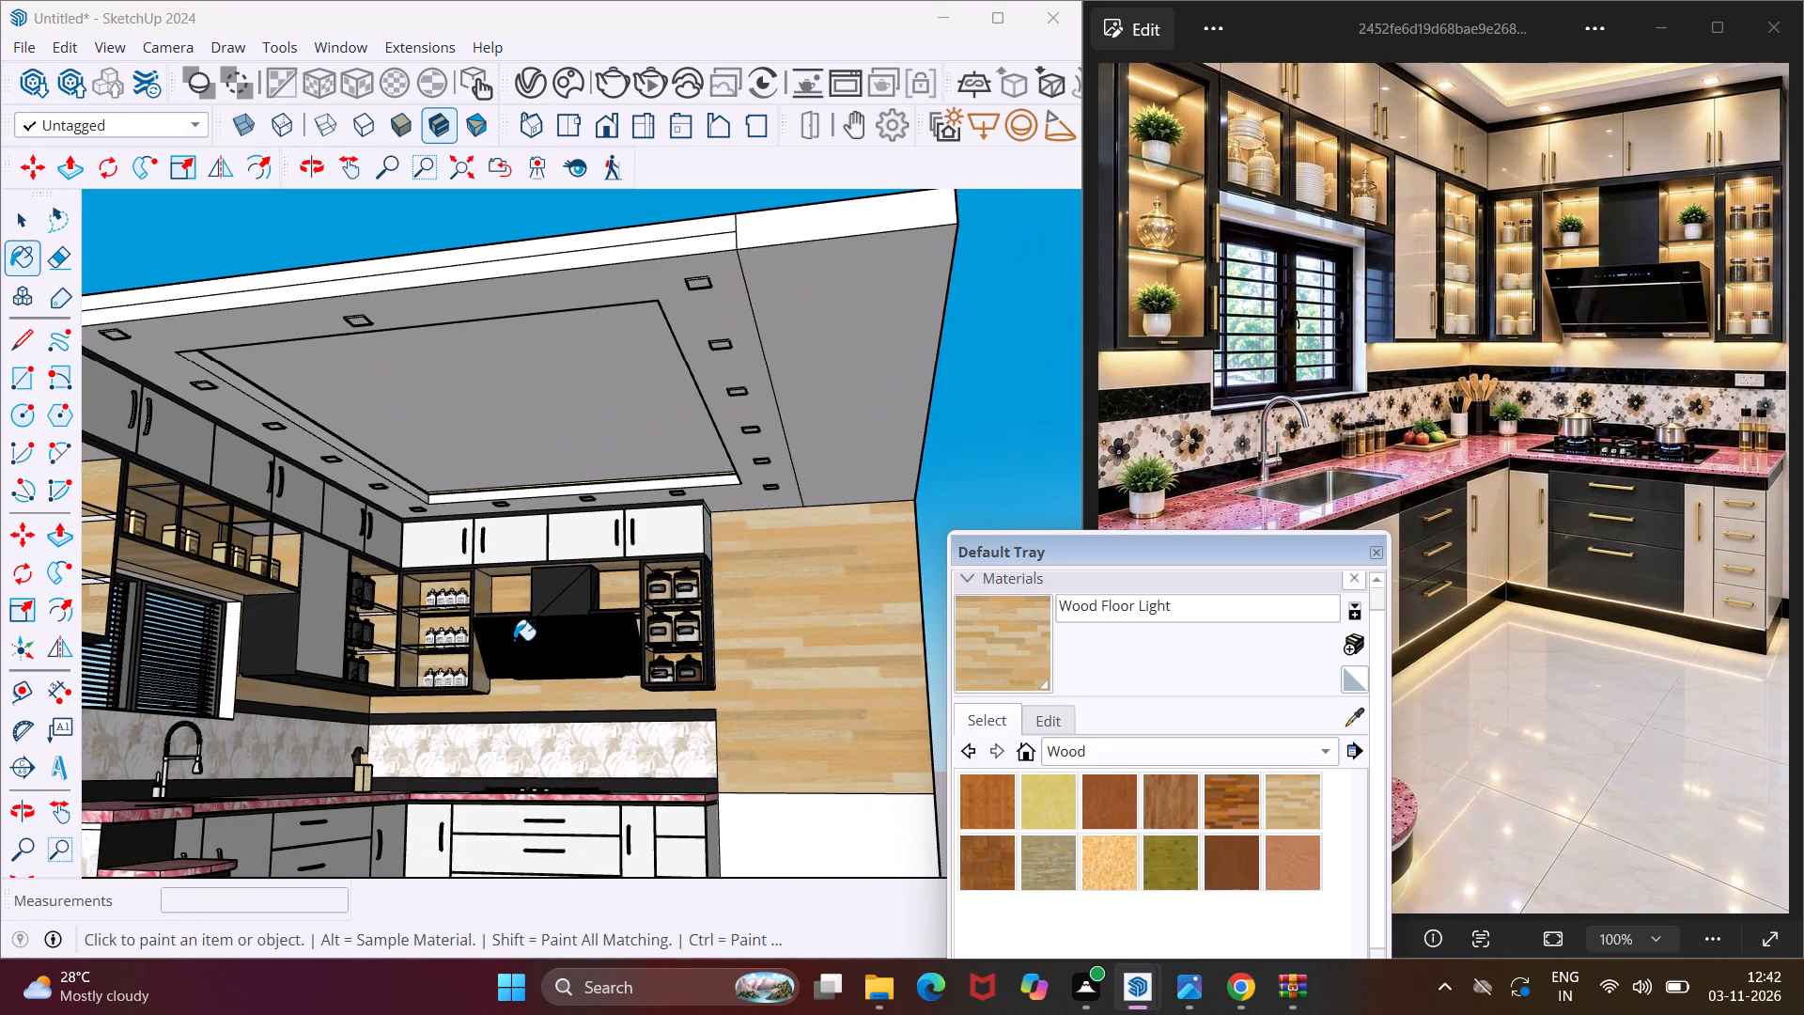
scroll(514, 640, "down", 4)
scroll(276, 551, "up", 8)
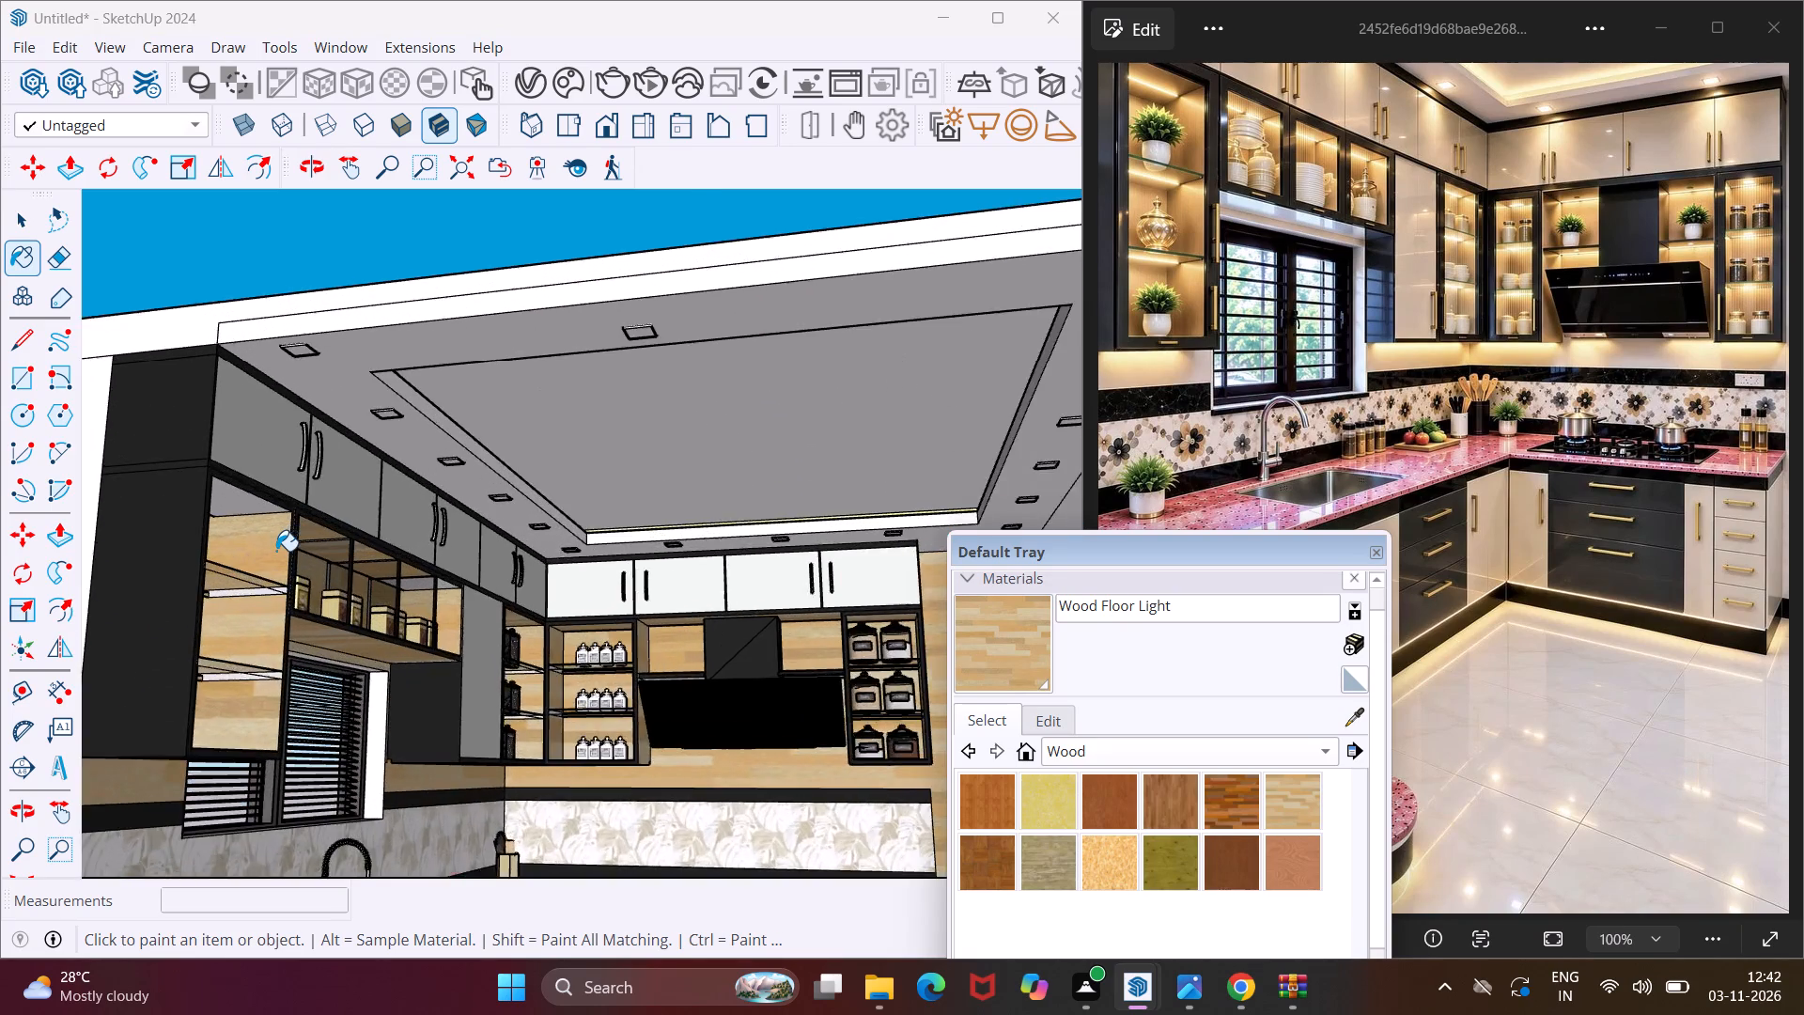
scroll(276, 551, "up", 8)
left_click(233, 458)
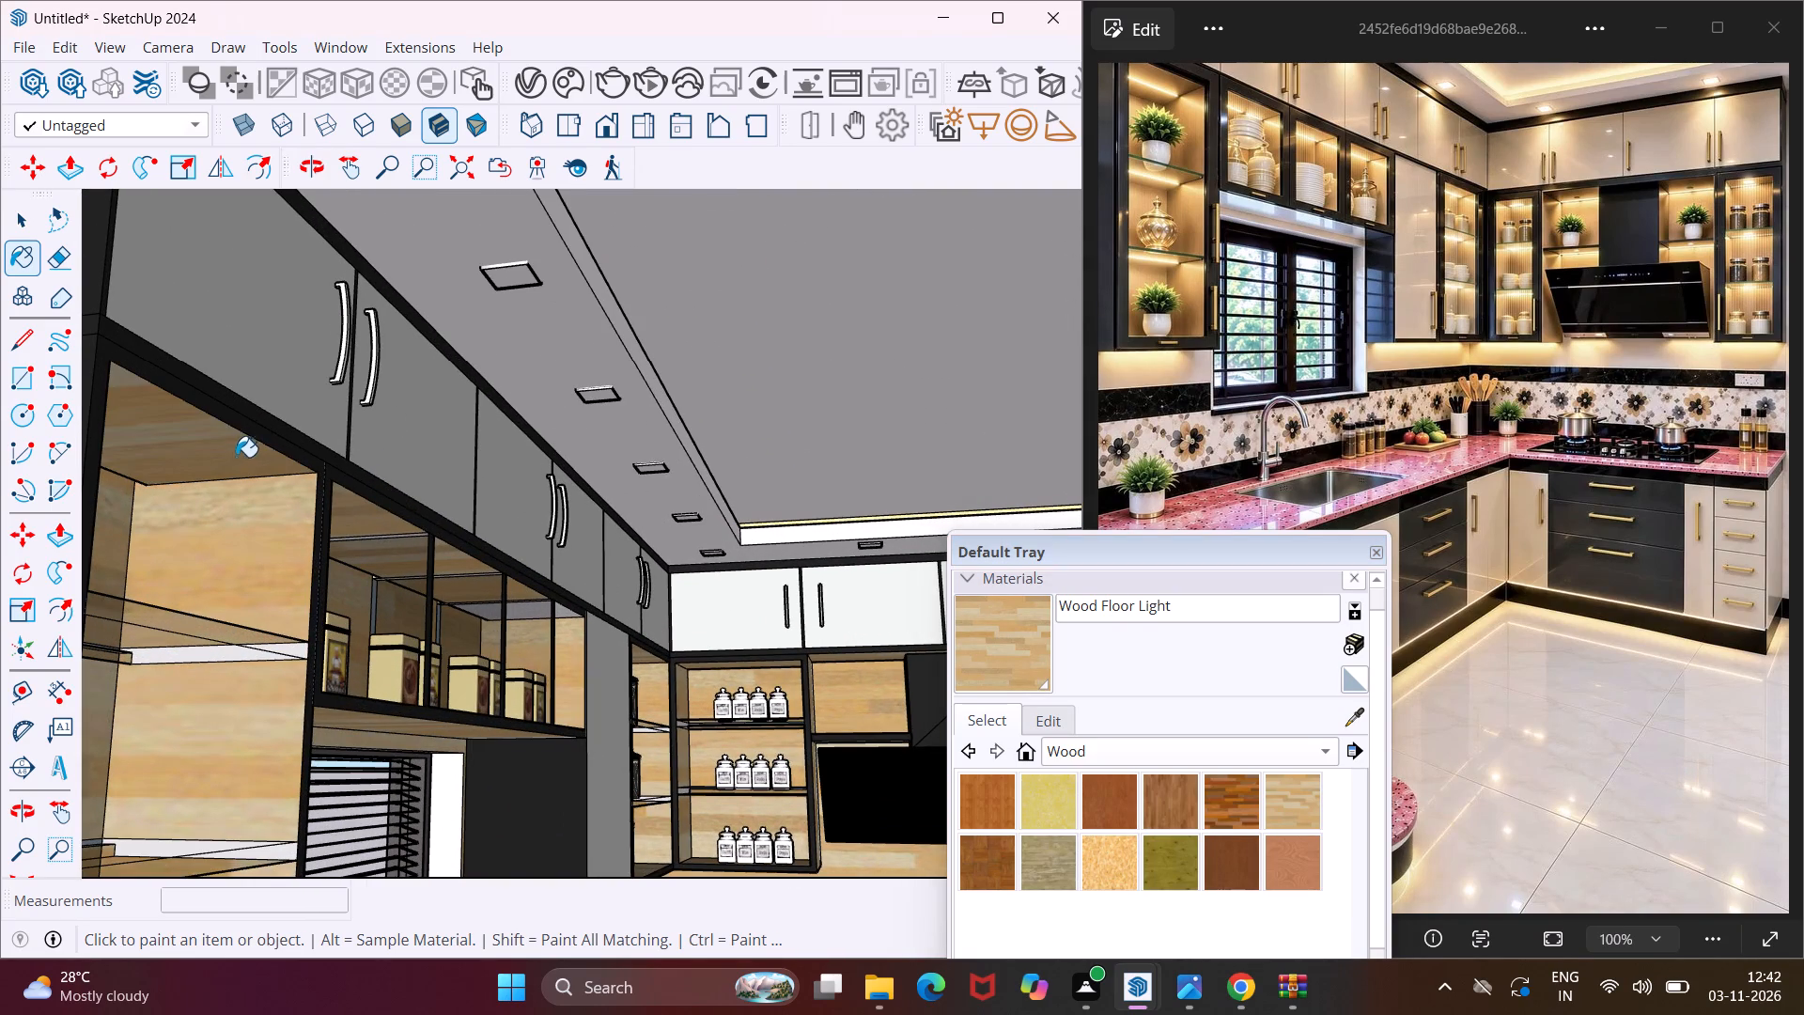
Paint the inner top face of the open compartment beside the tall white door with Wood Floor Light.
middle_click_drag(630, 619, 389, 664)
scroll(428, 665, "up", 5)
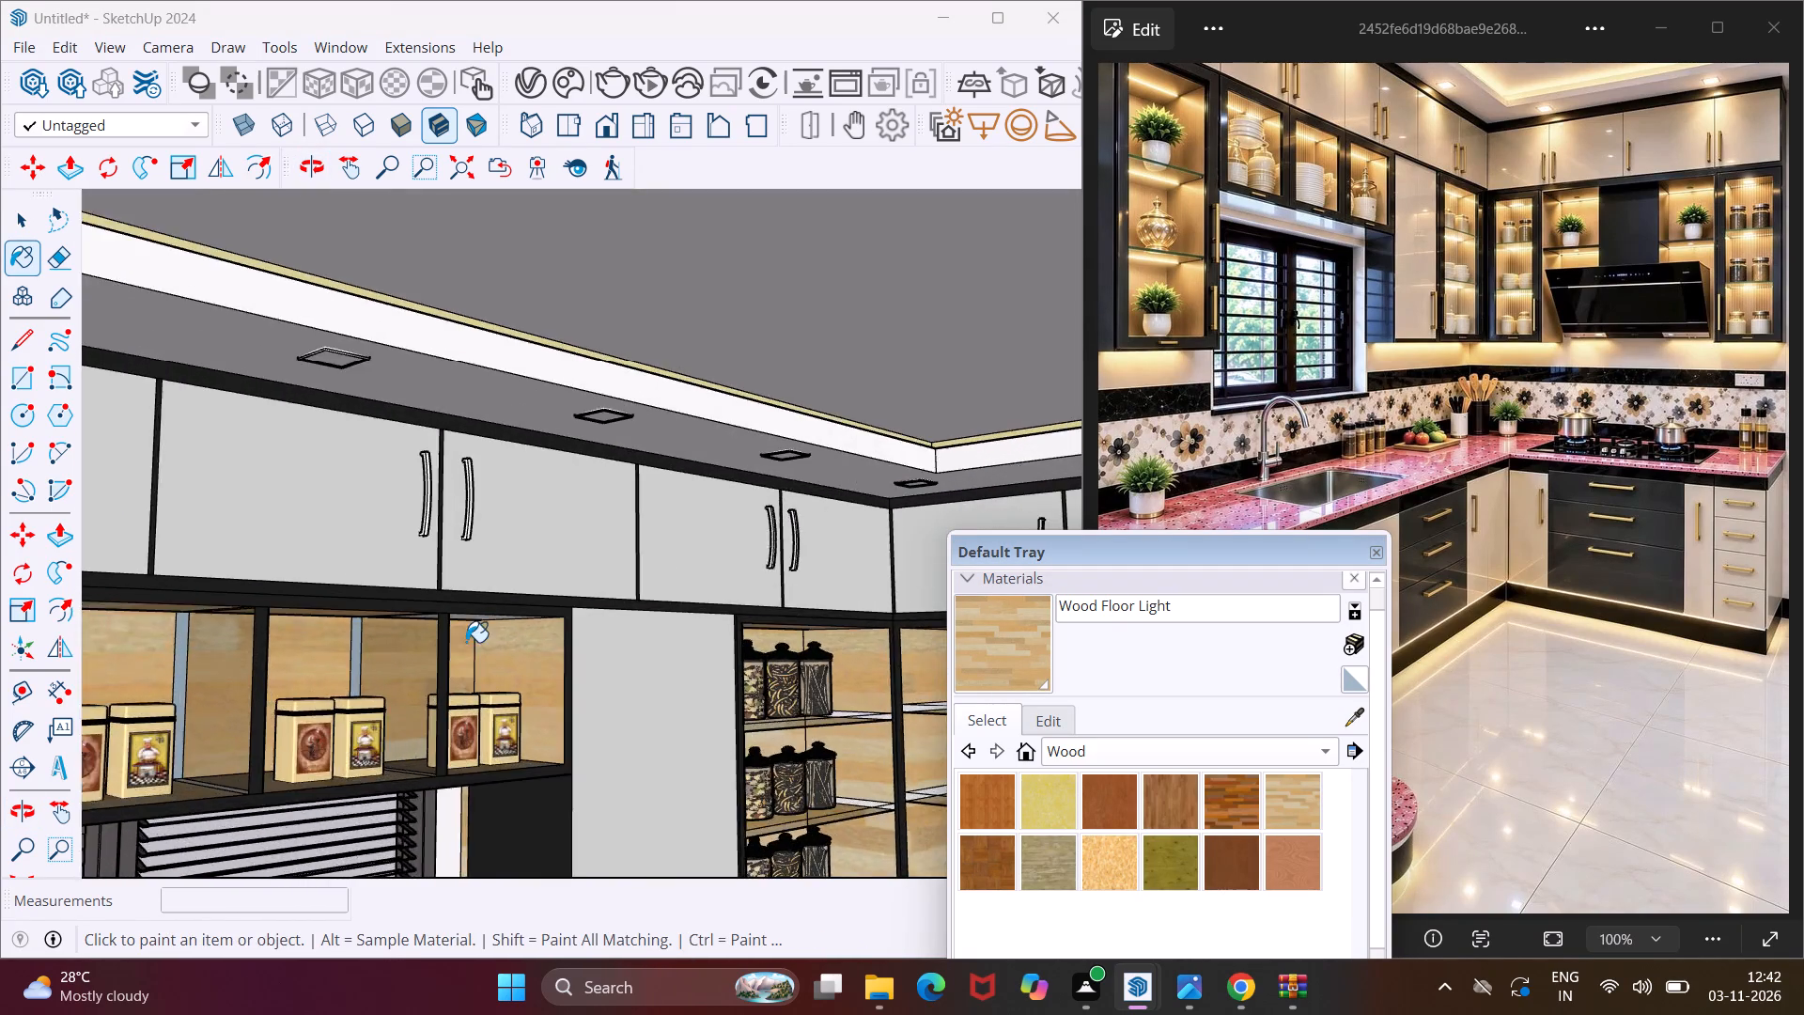
scroll(466, 642, "up", 2)
middle_click_drag(475, 632, 475, 565)
left_click(502, 548)
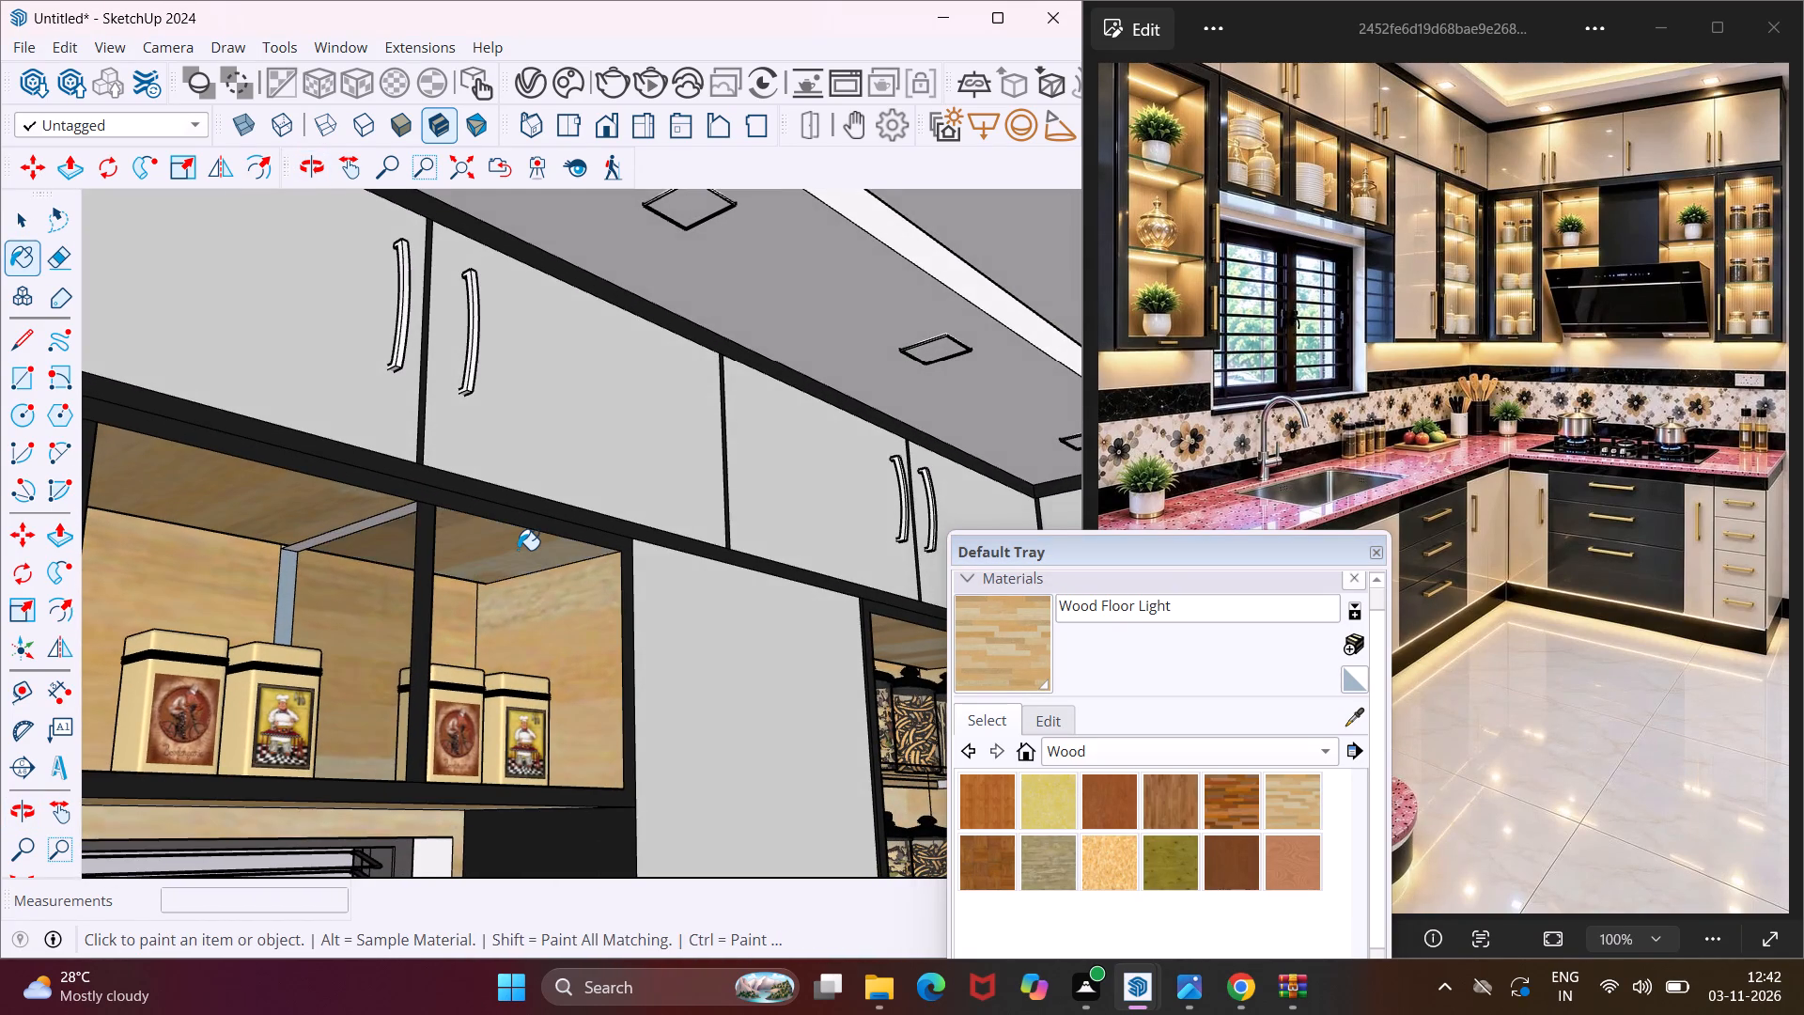
Paint Wood Floor Light on the end shelf unit's window-facing side and the adjoining inner side of the first canister compartment.
scroll(518, 550, "down", 19)
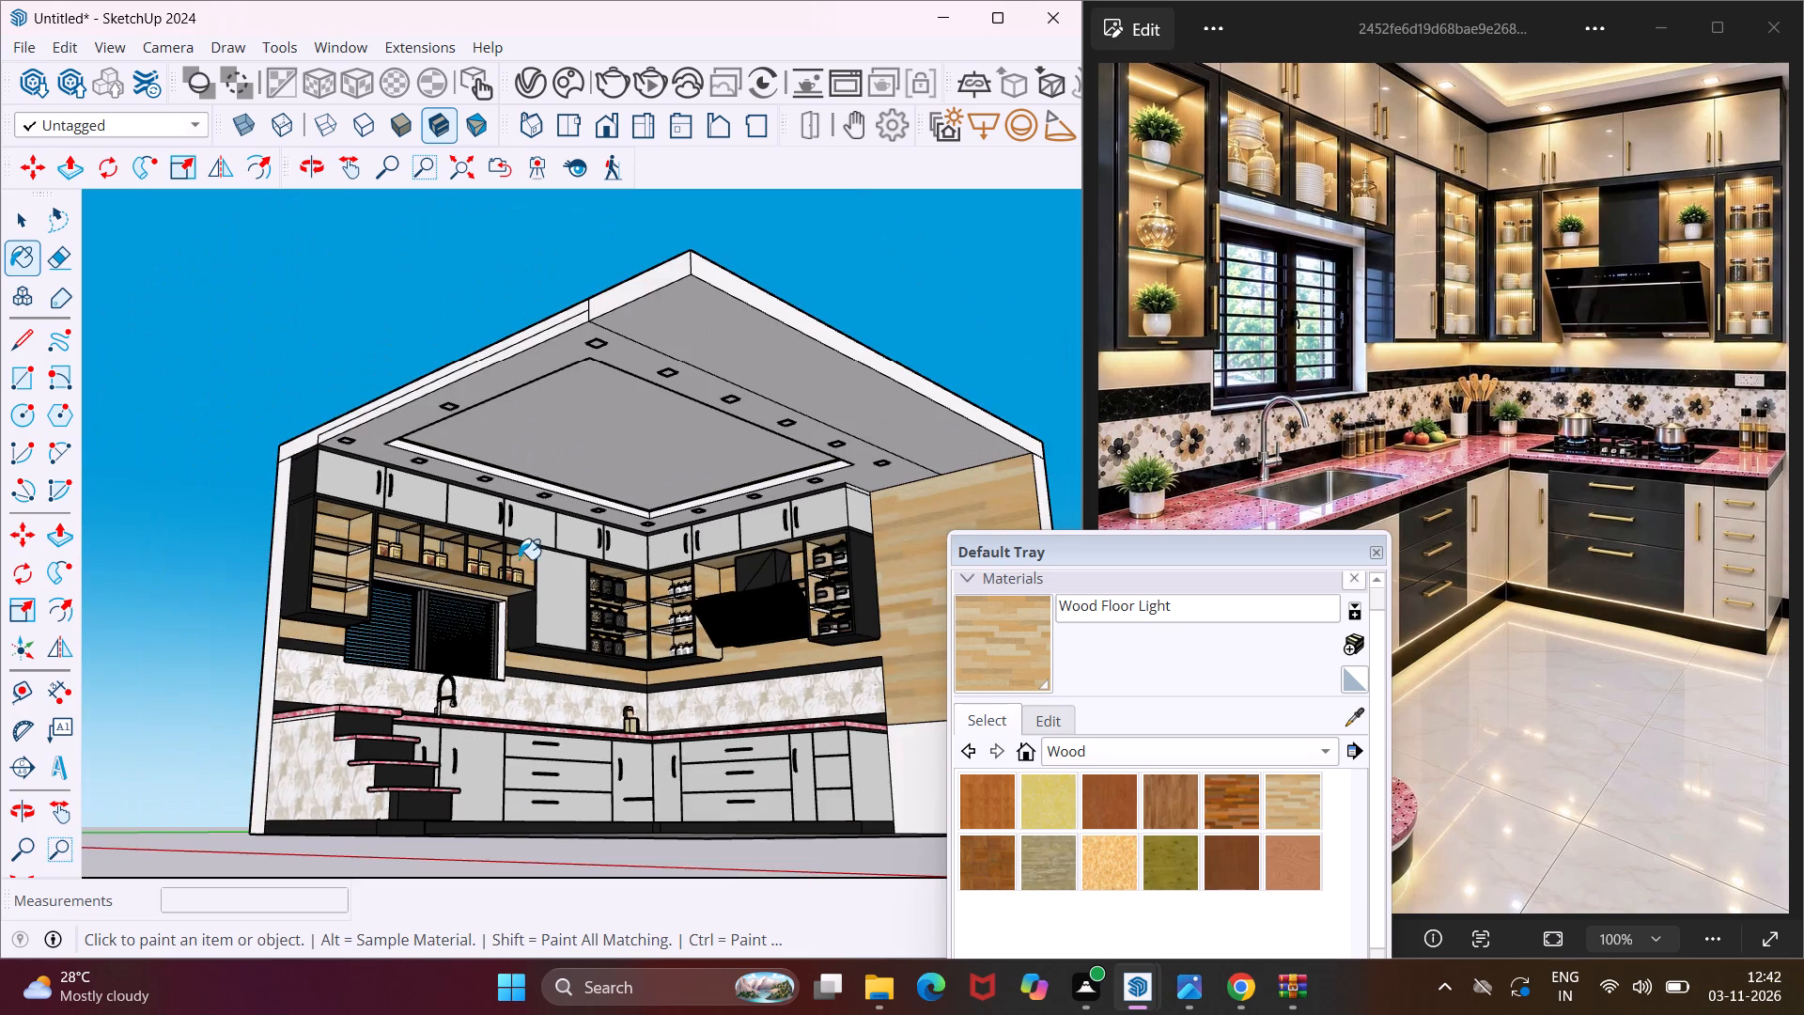
middle_click_drag(406, 644, 33, 734)
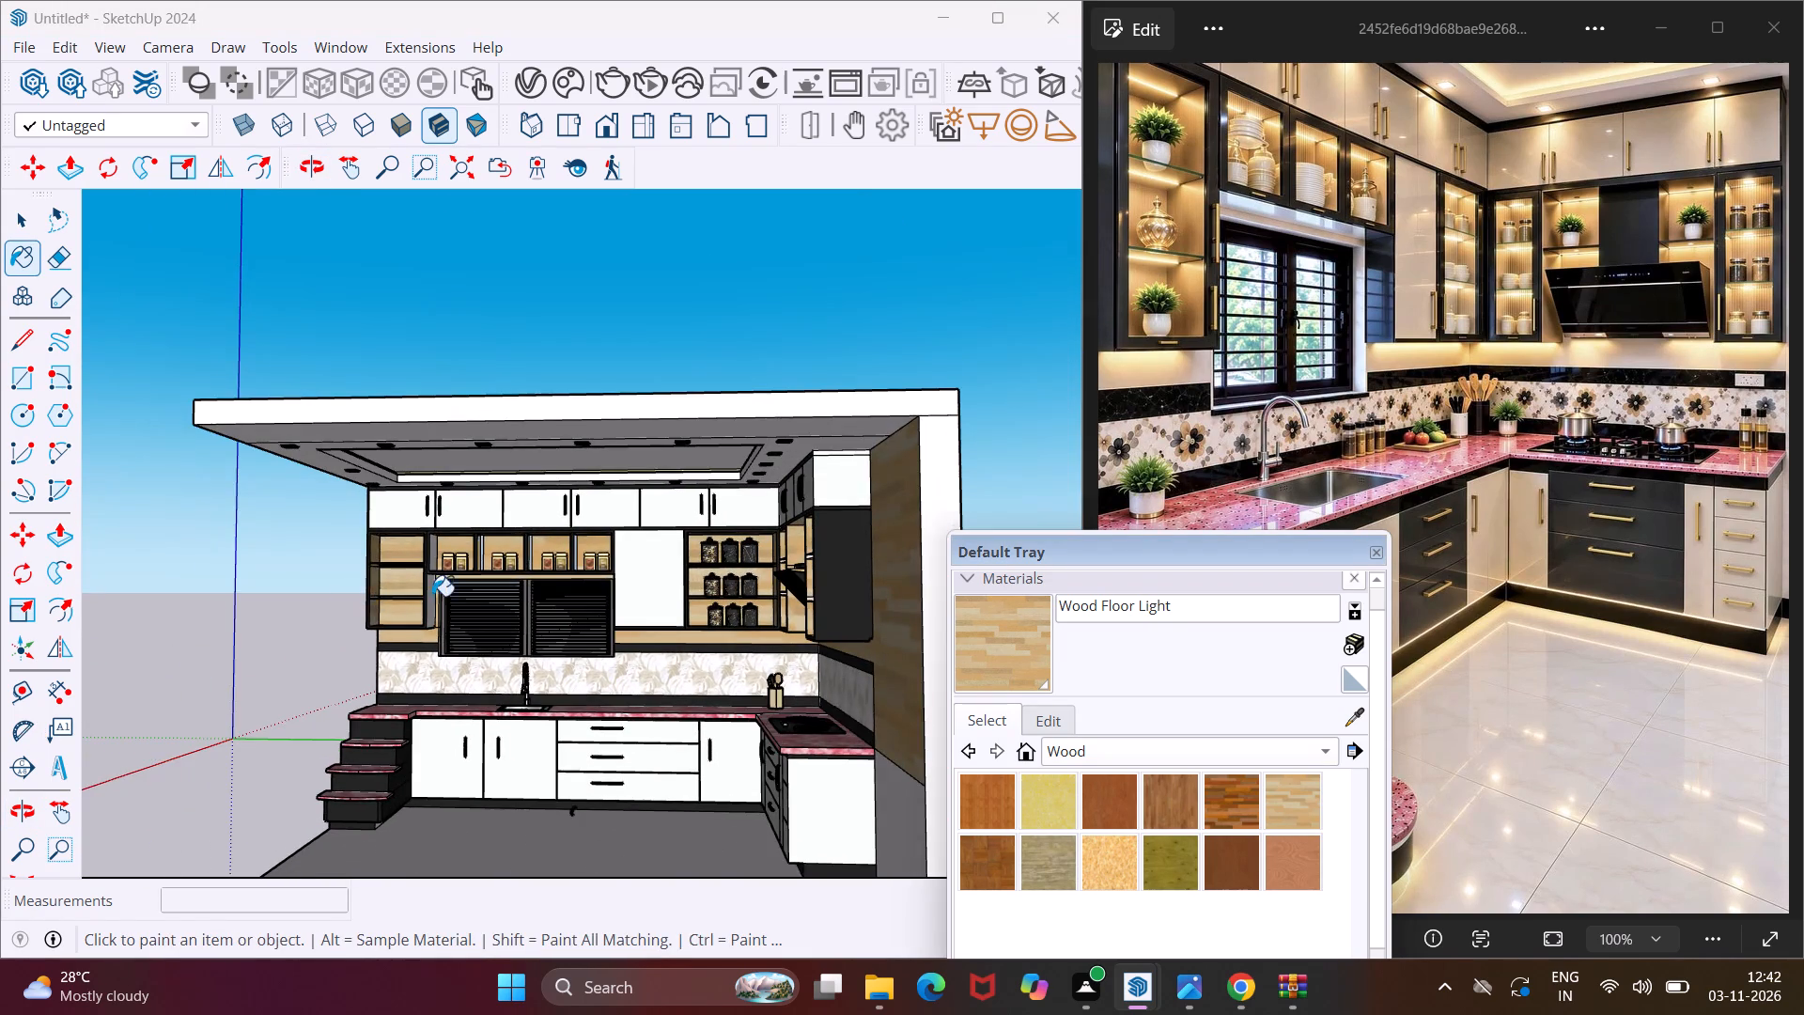
scroll(432, 596, "up", 14)
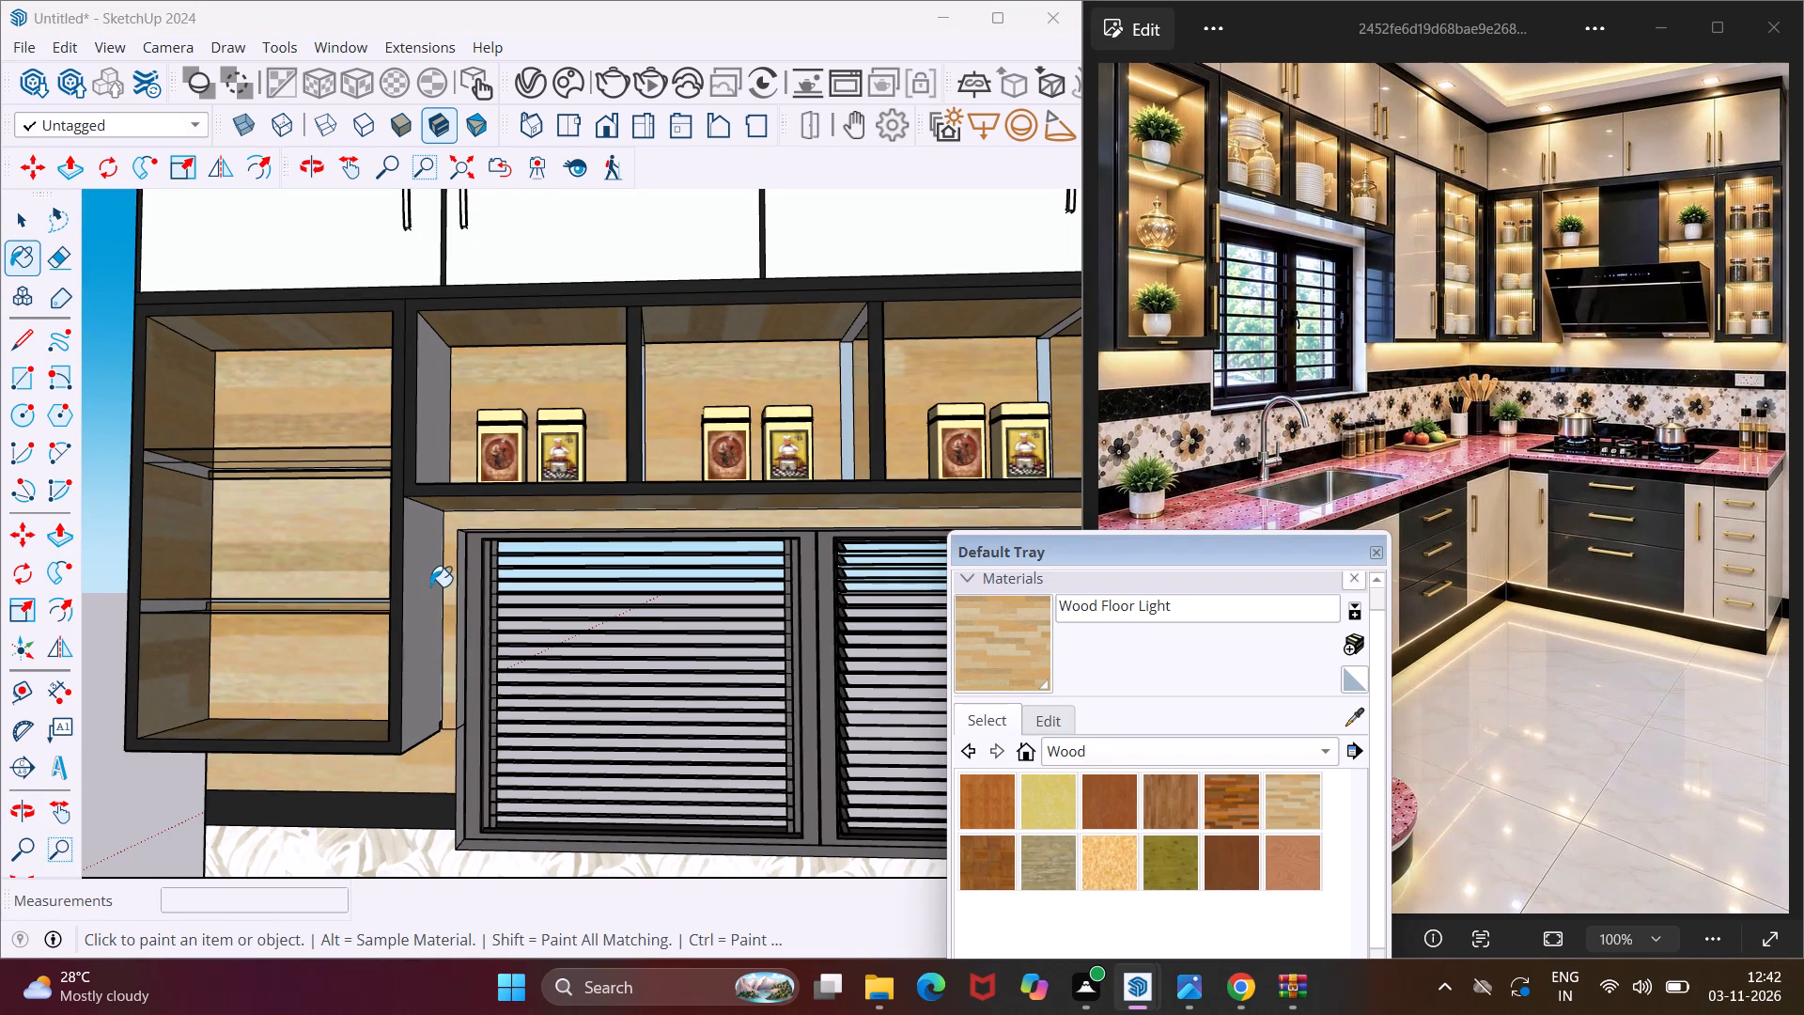
left_click(429, 586)
left_click(432, 430)
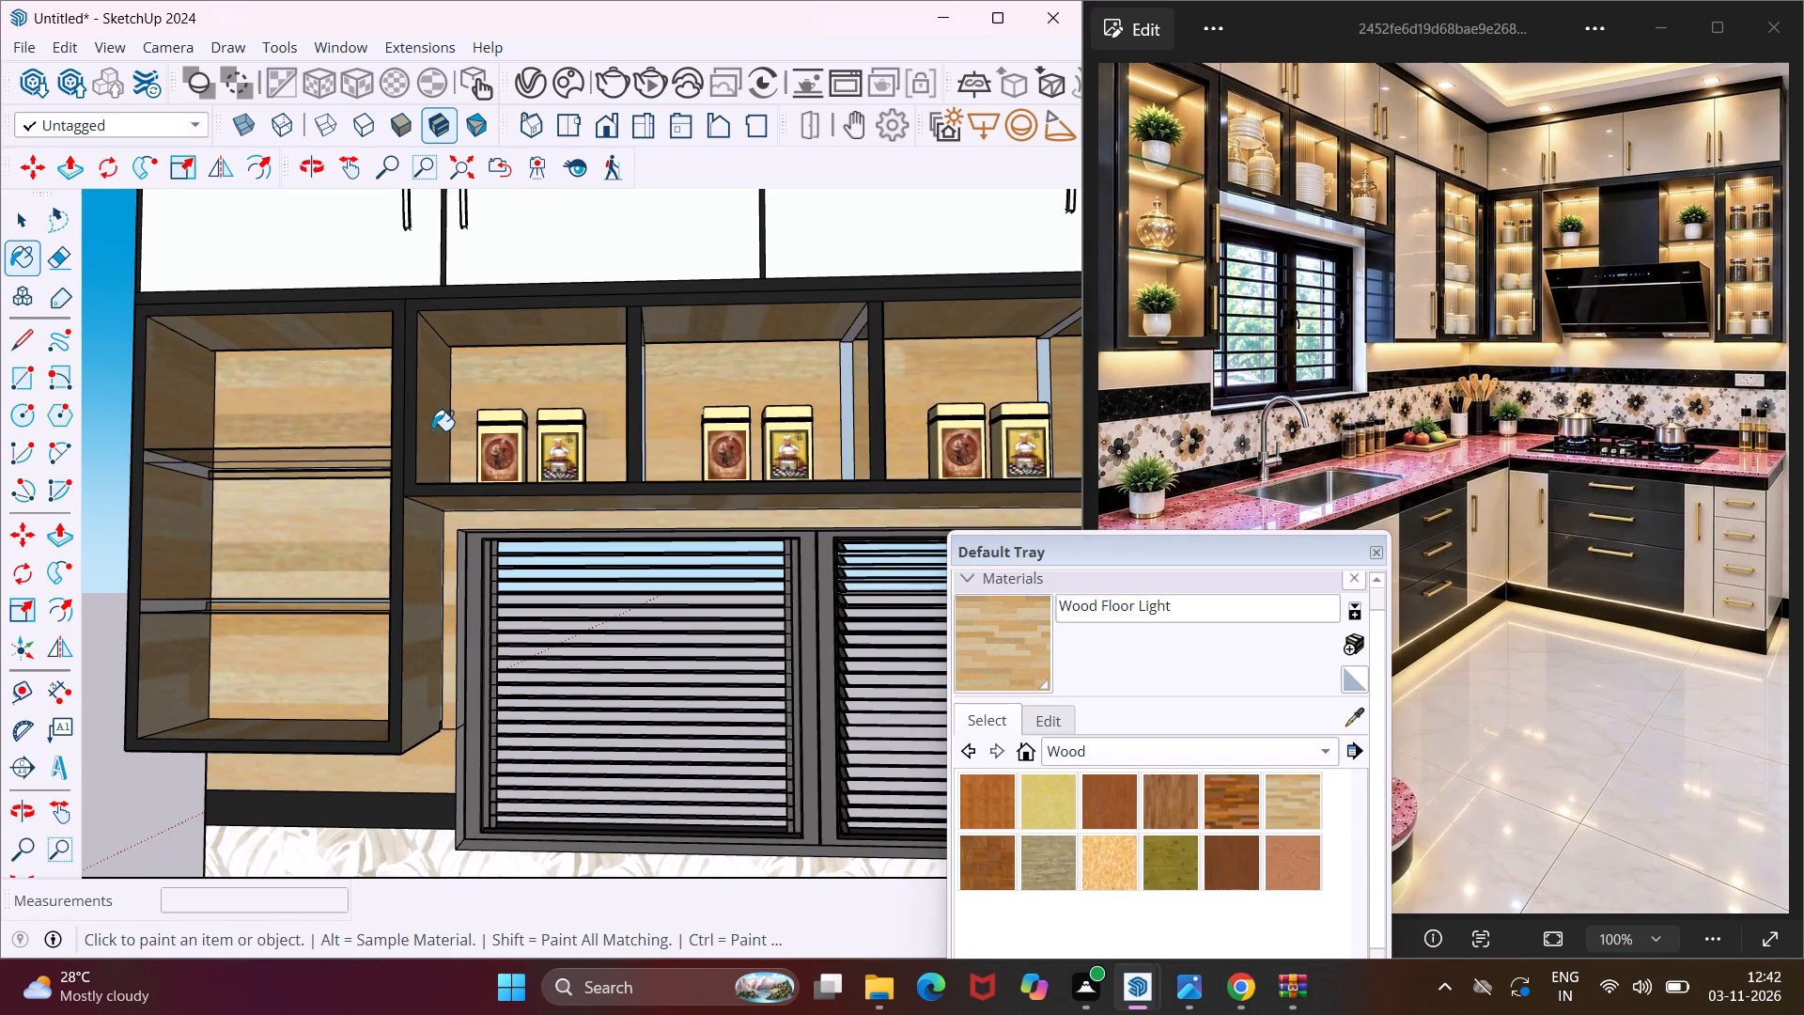
Examine the shelf units, hood area and whole kitchen from several angles for remaining unpainted faces.
middle_click_drag(432, 430, 826, 495)
scroll(341, 586, "down", 10)
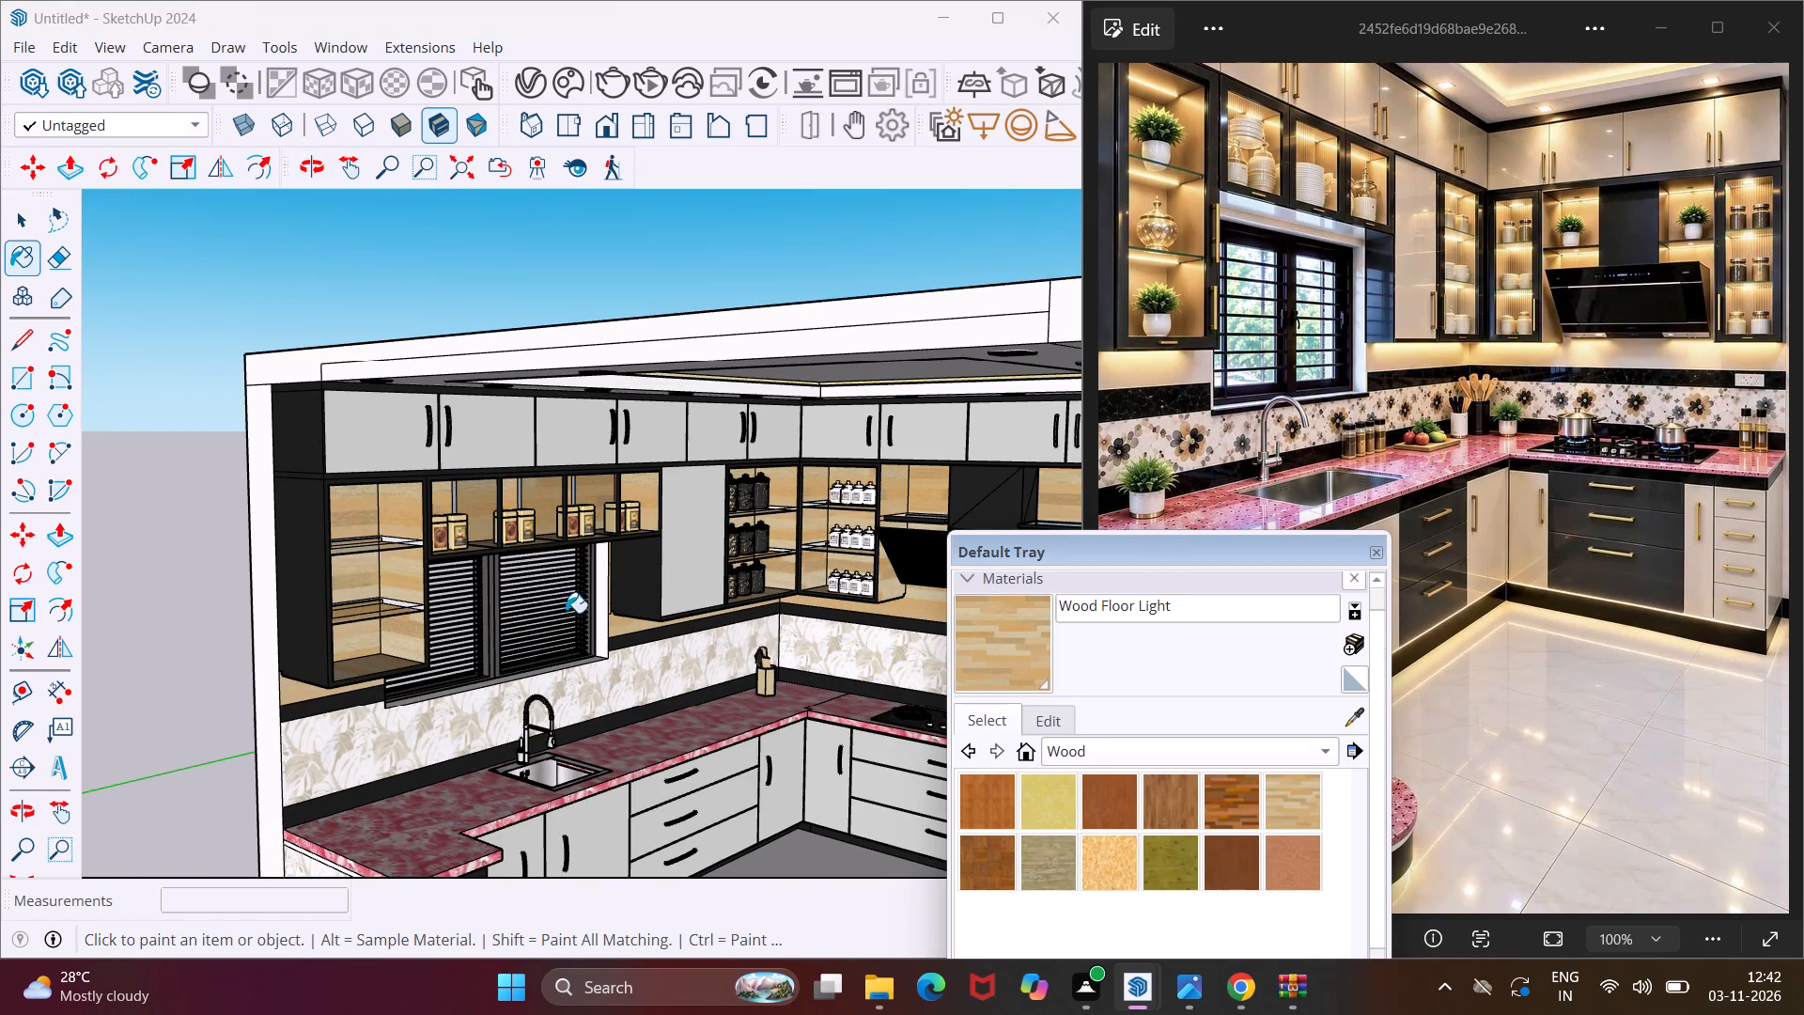
middle_click_drag(705, 634, 842, 631)
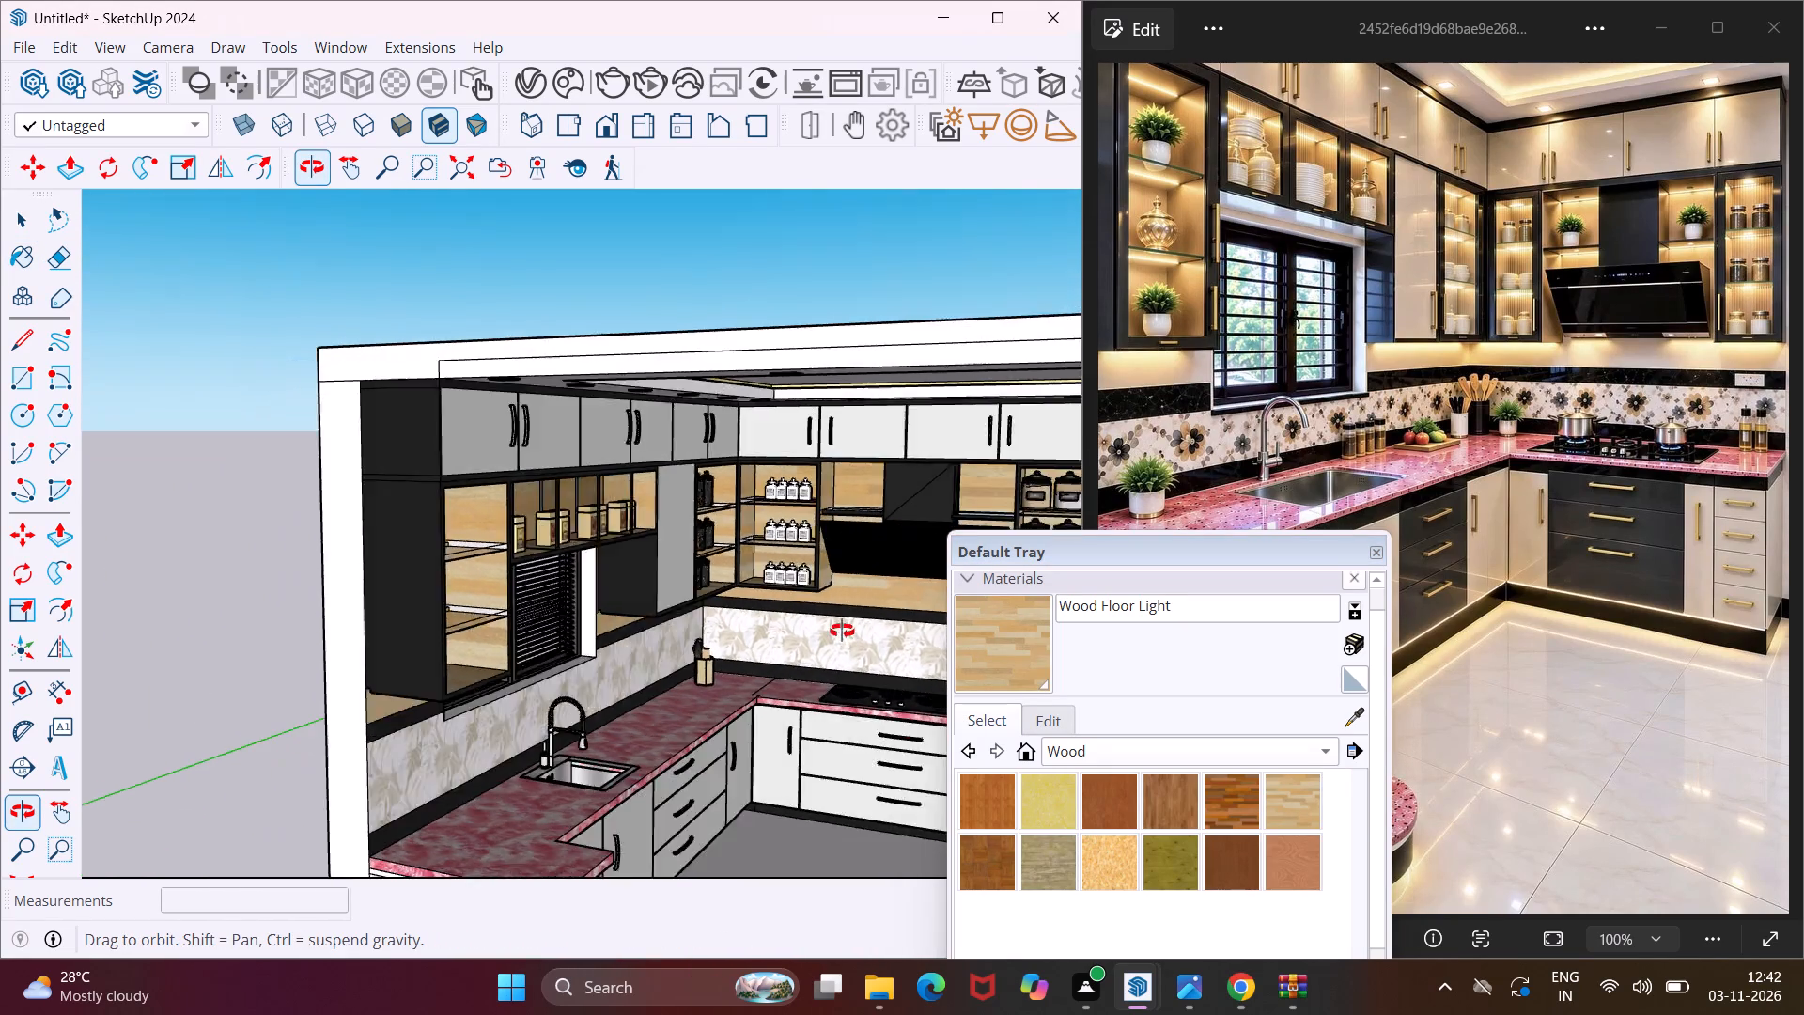
middle_click_drag(842, 631, 971, 559)
scroll(608, 549, "down", 5)
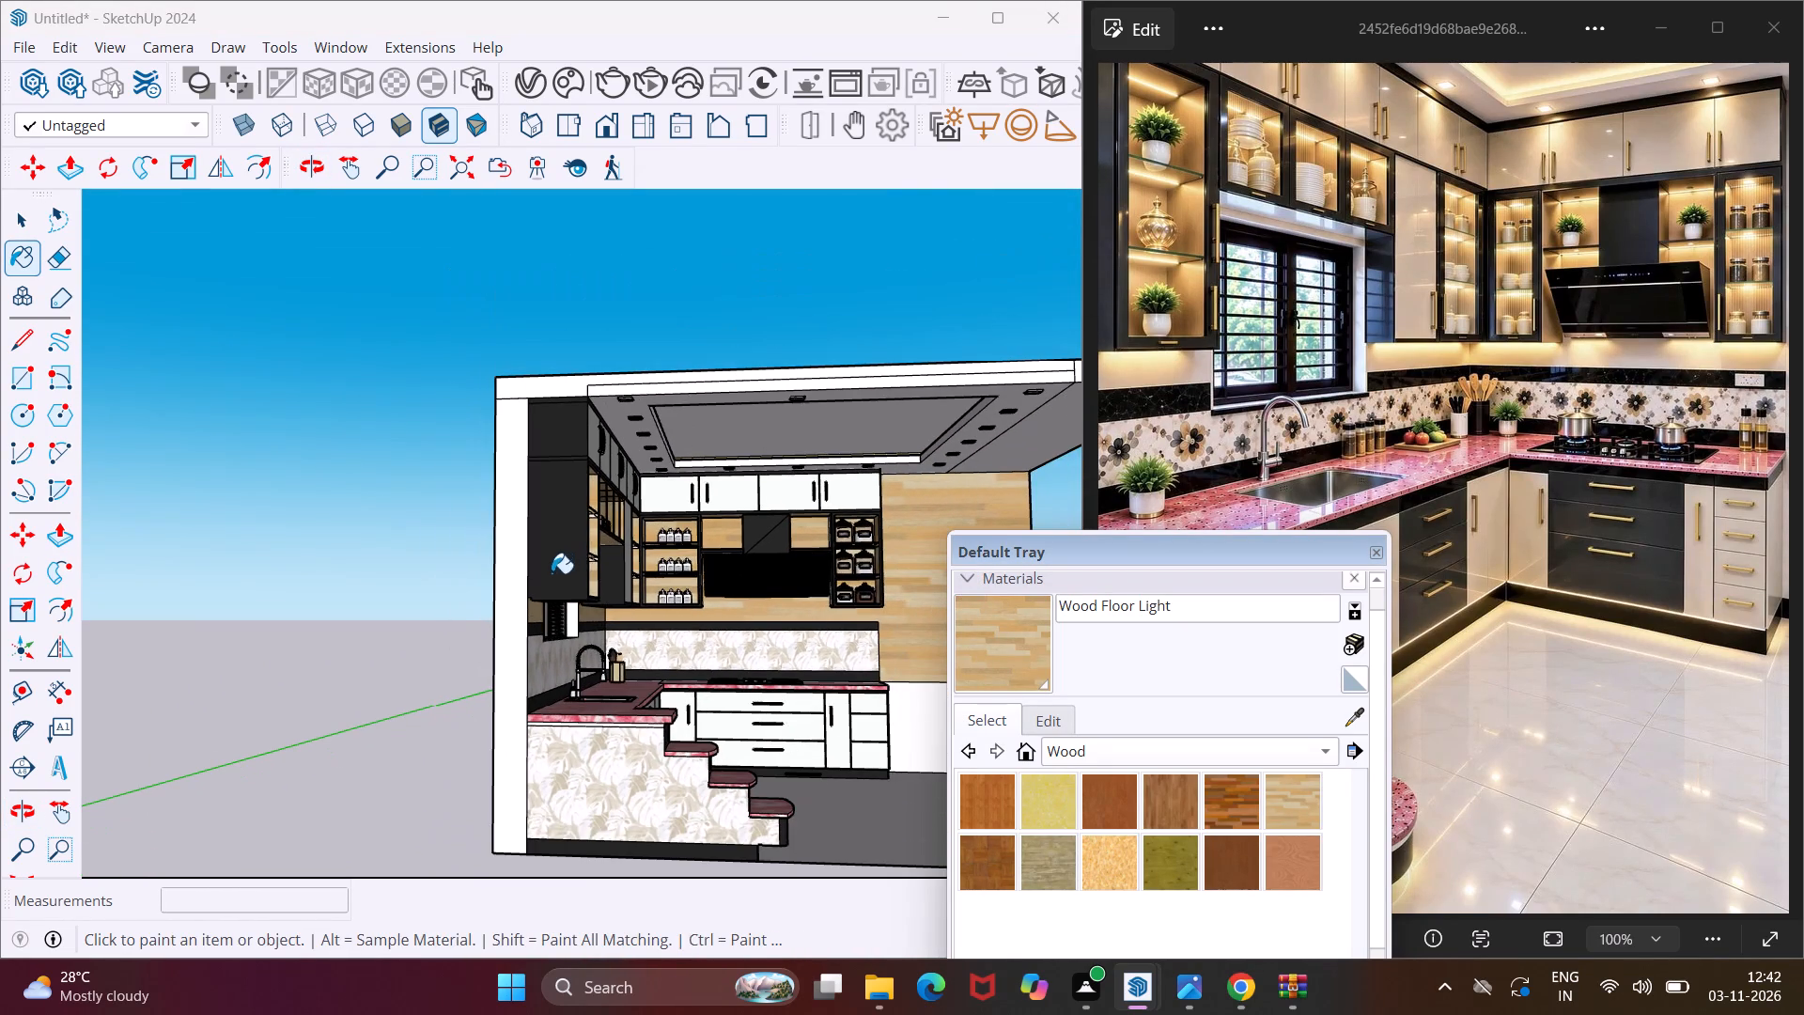
scroll(830, 610, "up", 13)
middle_click_drag(869, 568, 848, 628)
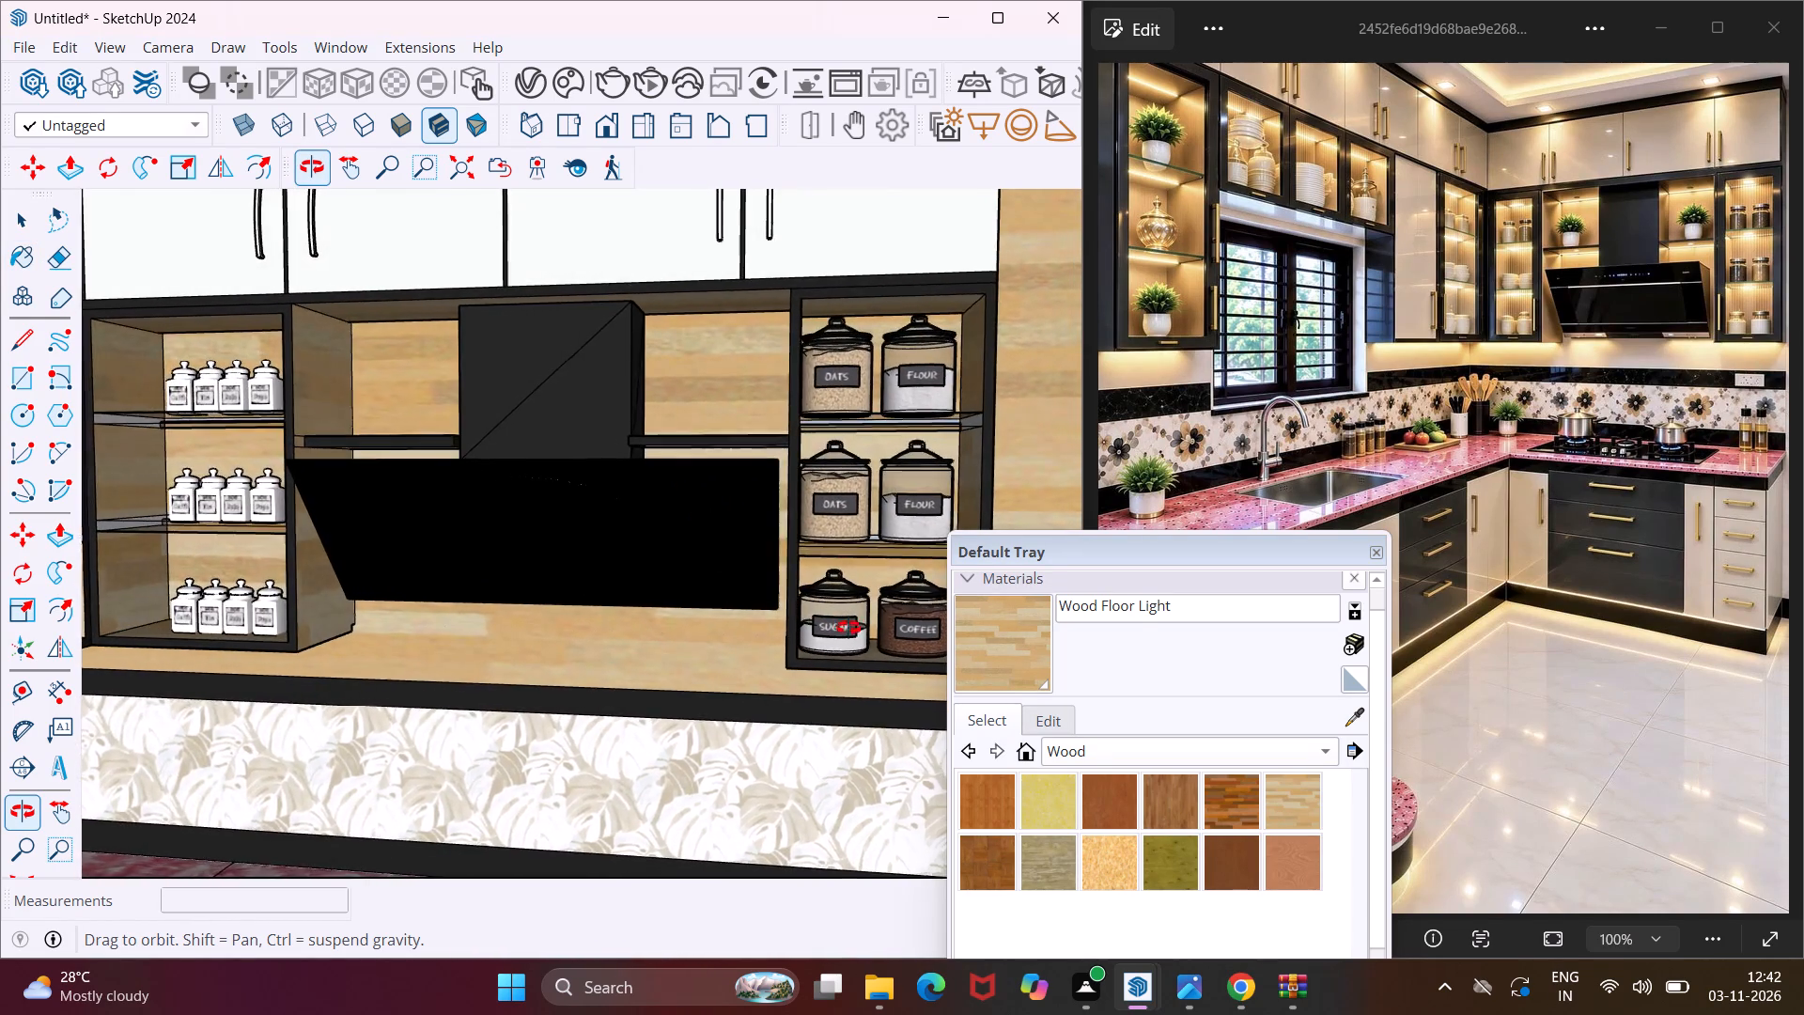
middle_click_drag(848, 628, 853, 510)
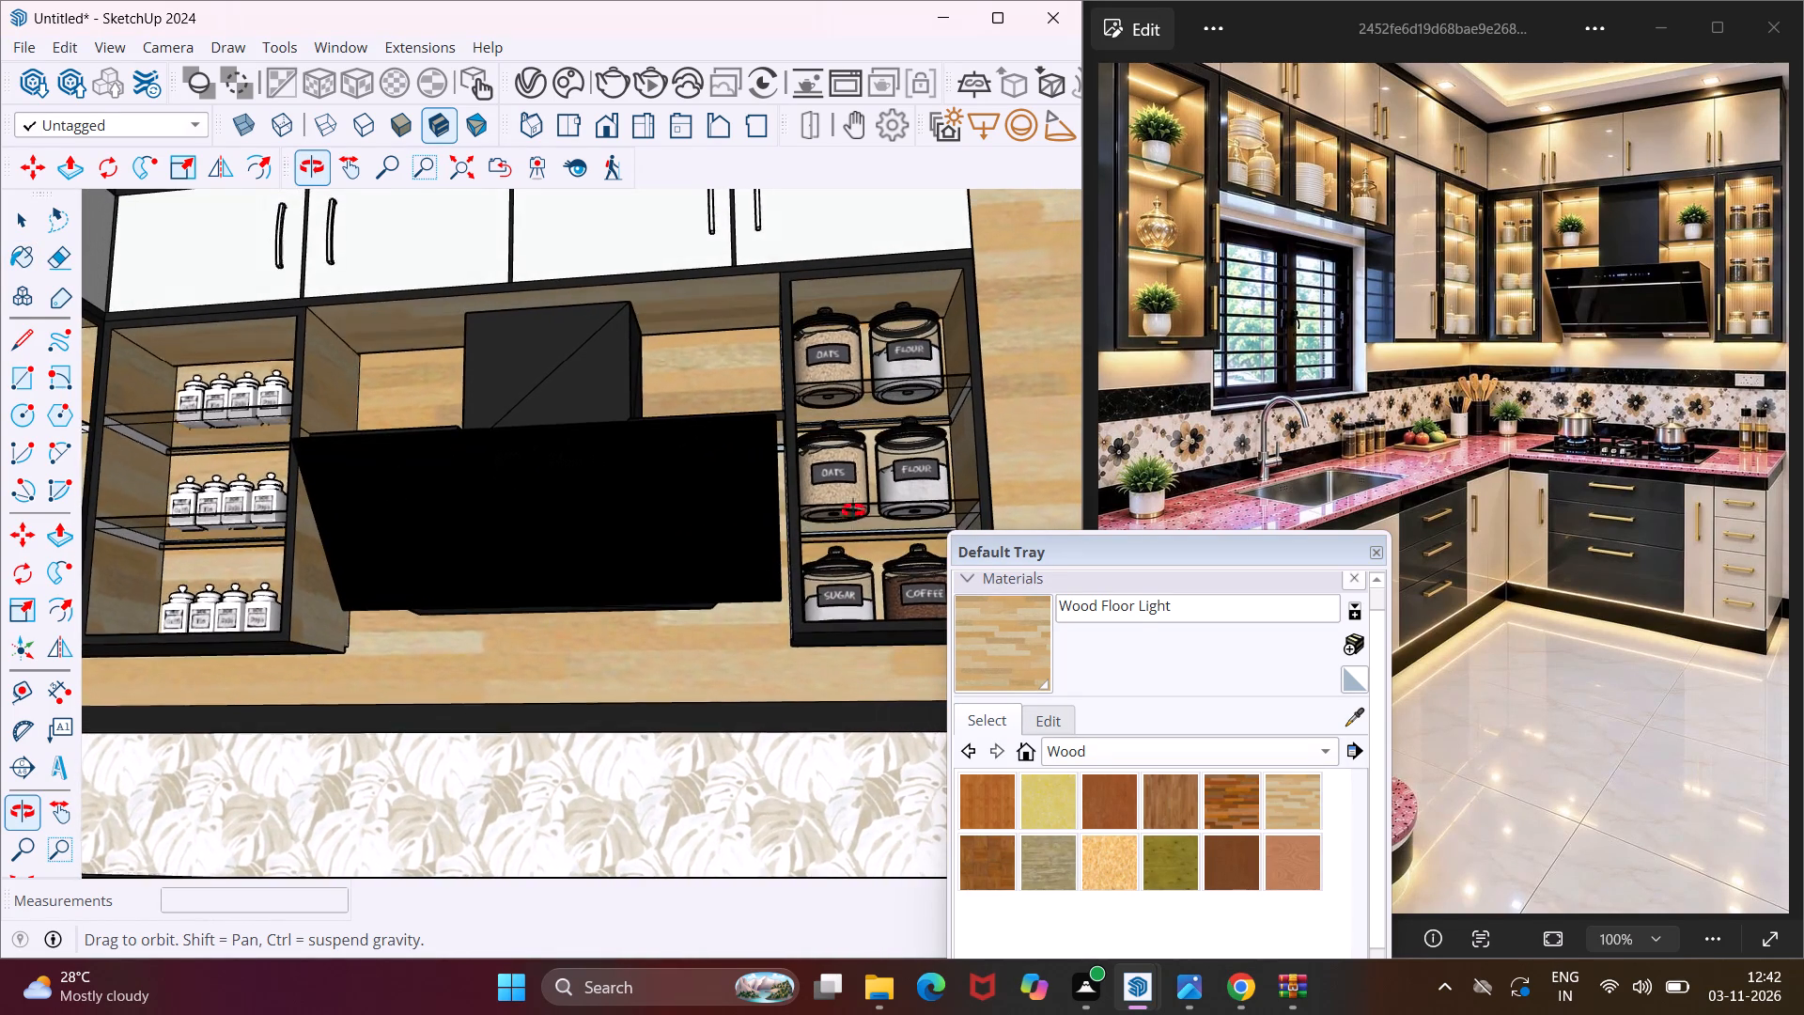
middle_click_drag(853, 510, 925, 416)
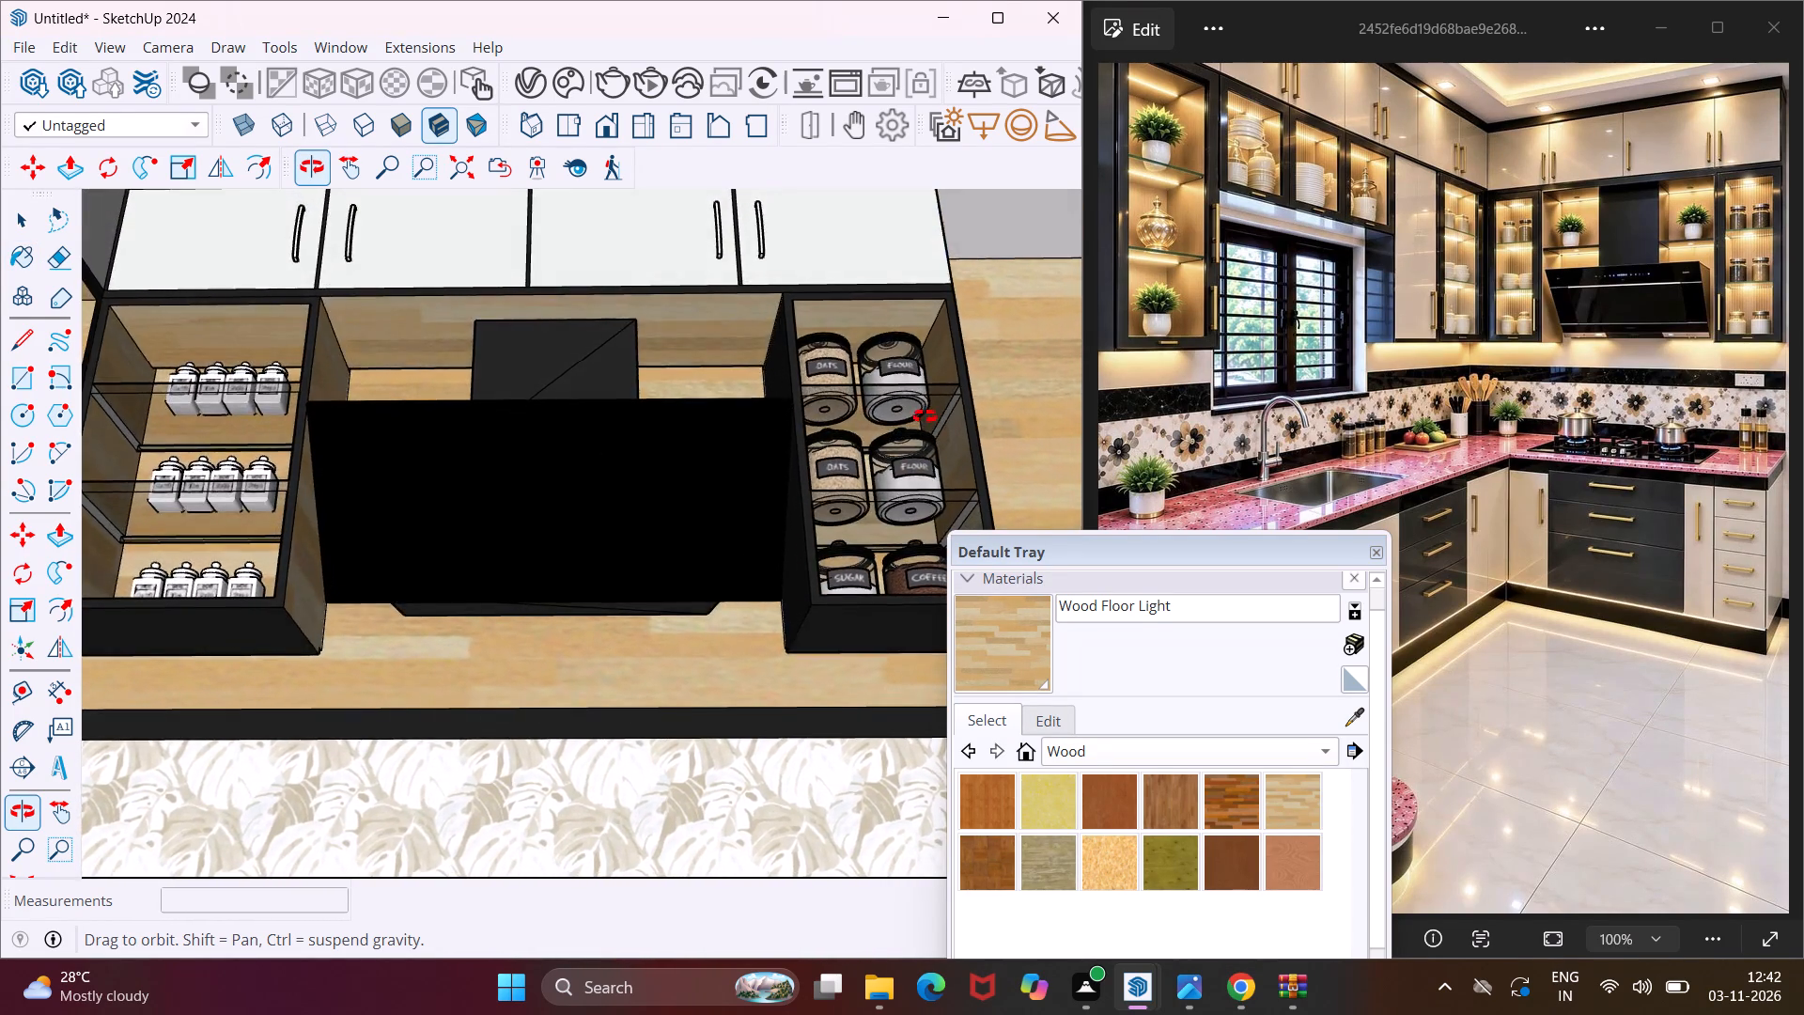
middle_click_drag(925, 416, 777, 643)
scroll(777, 643, "down", 8)
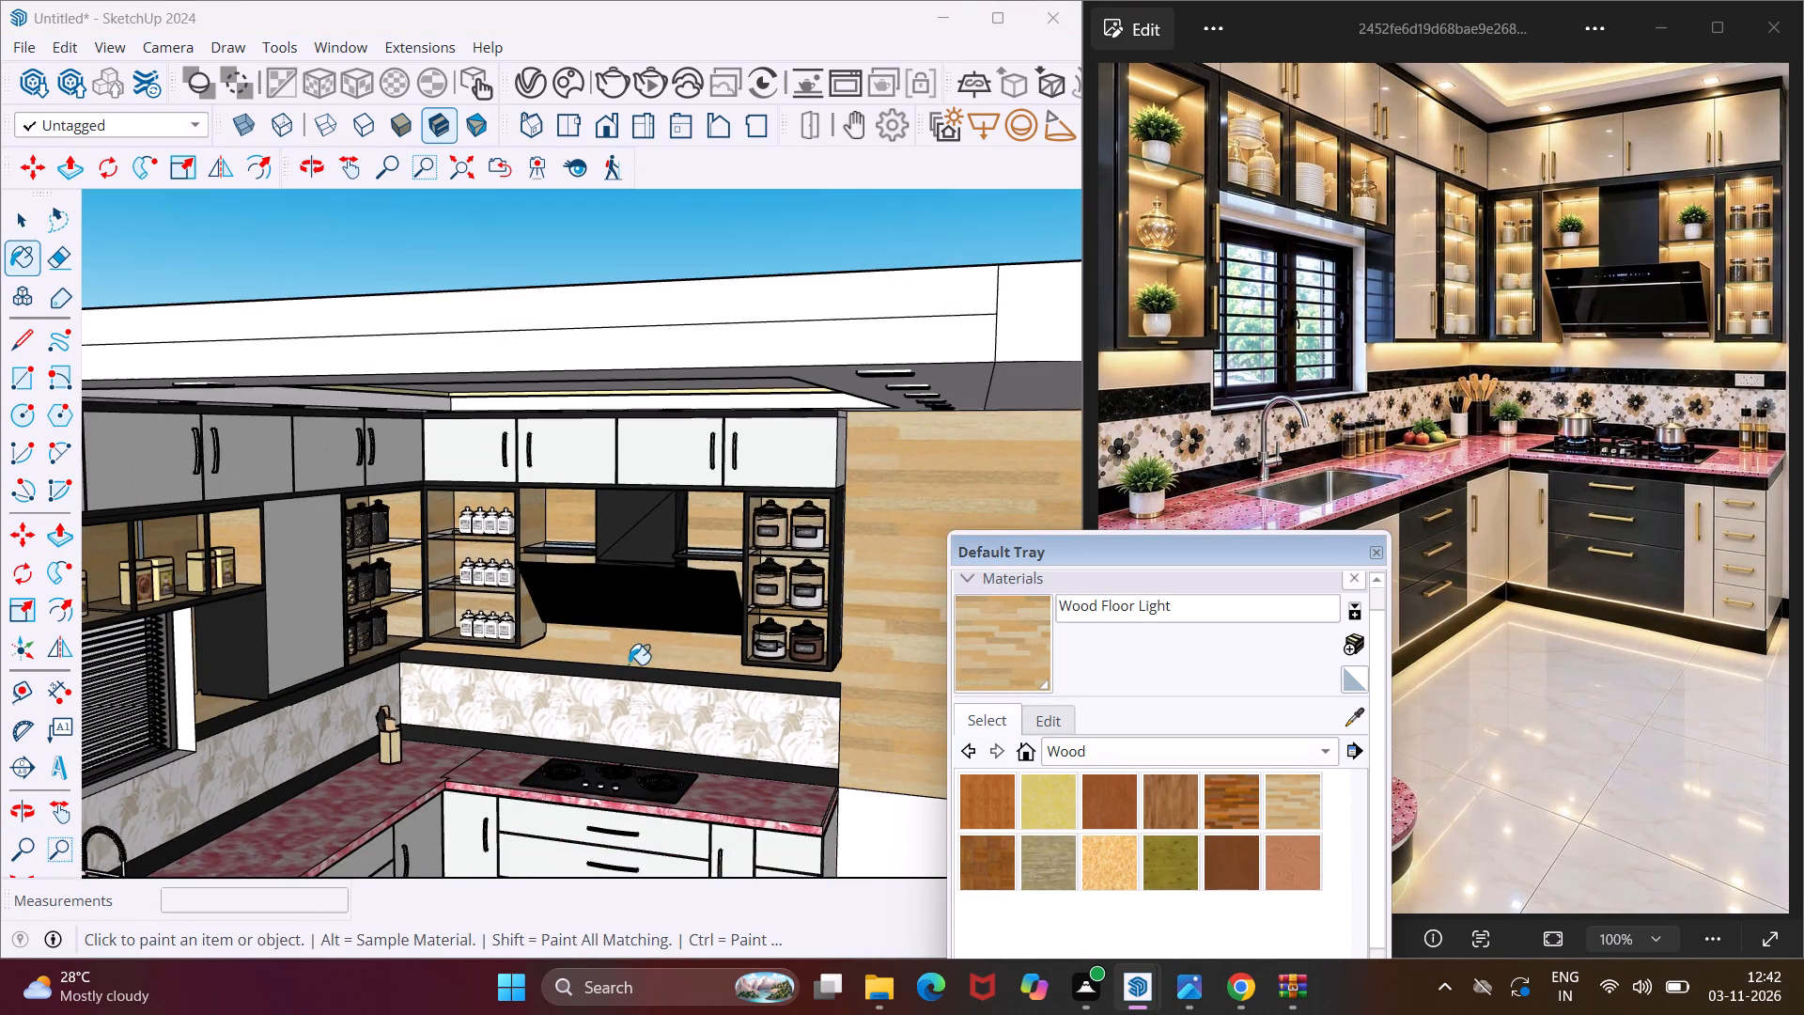
scroll(616, 664, "down", 3)
middle_click_drag(582, 664, 478, 579)
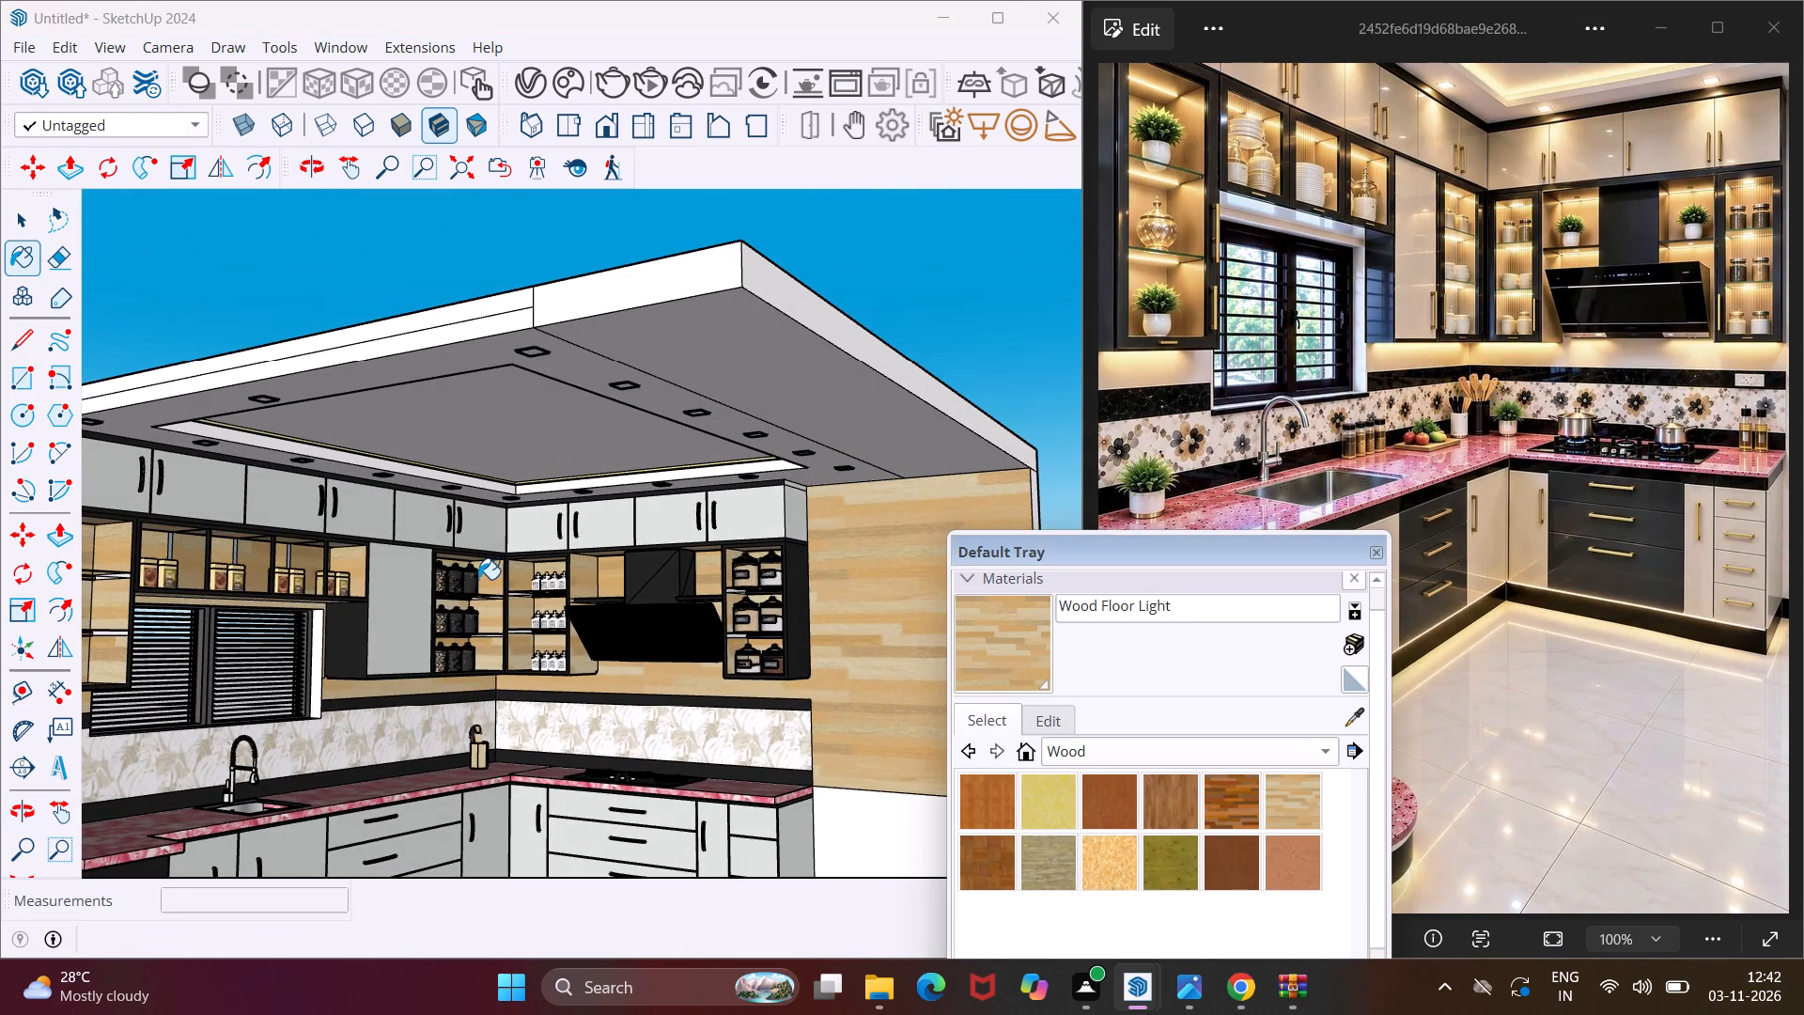
key("Escape")
key("space")
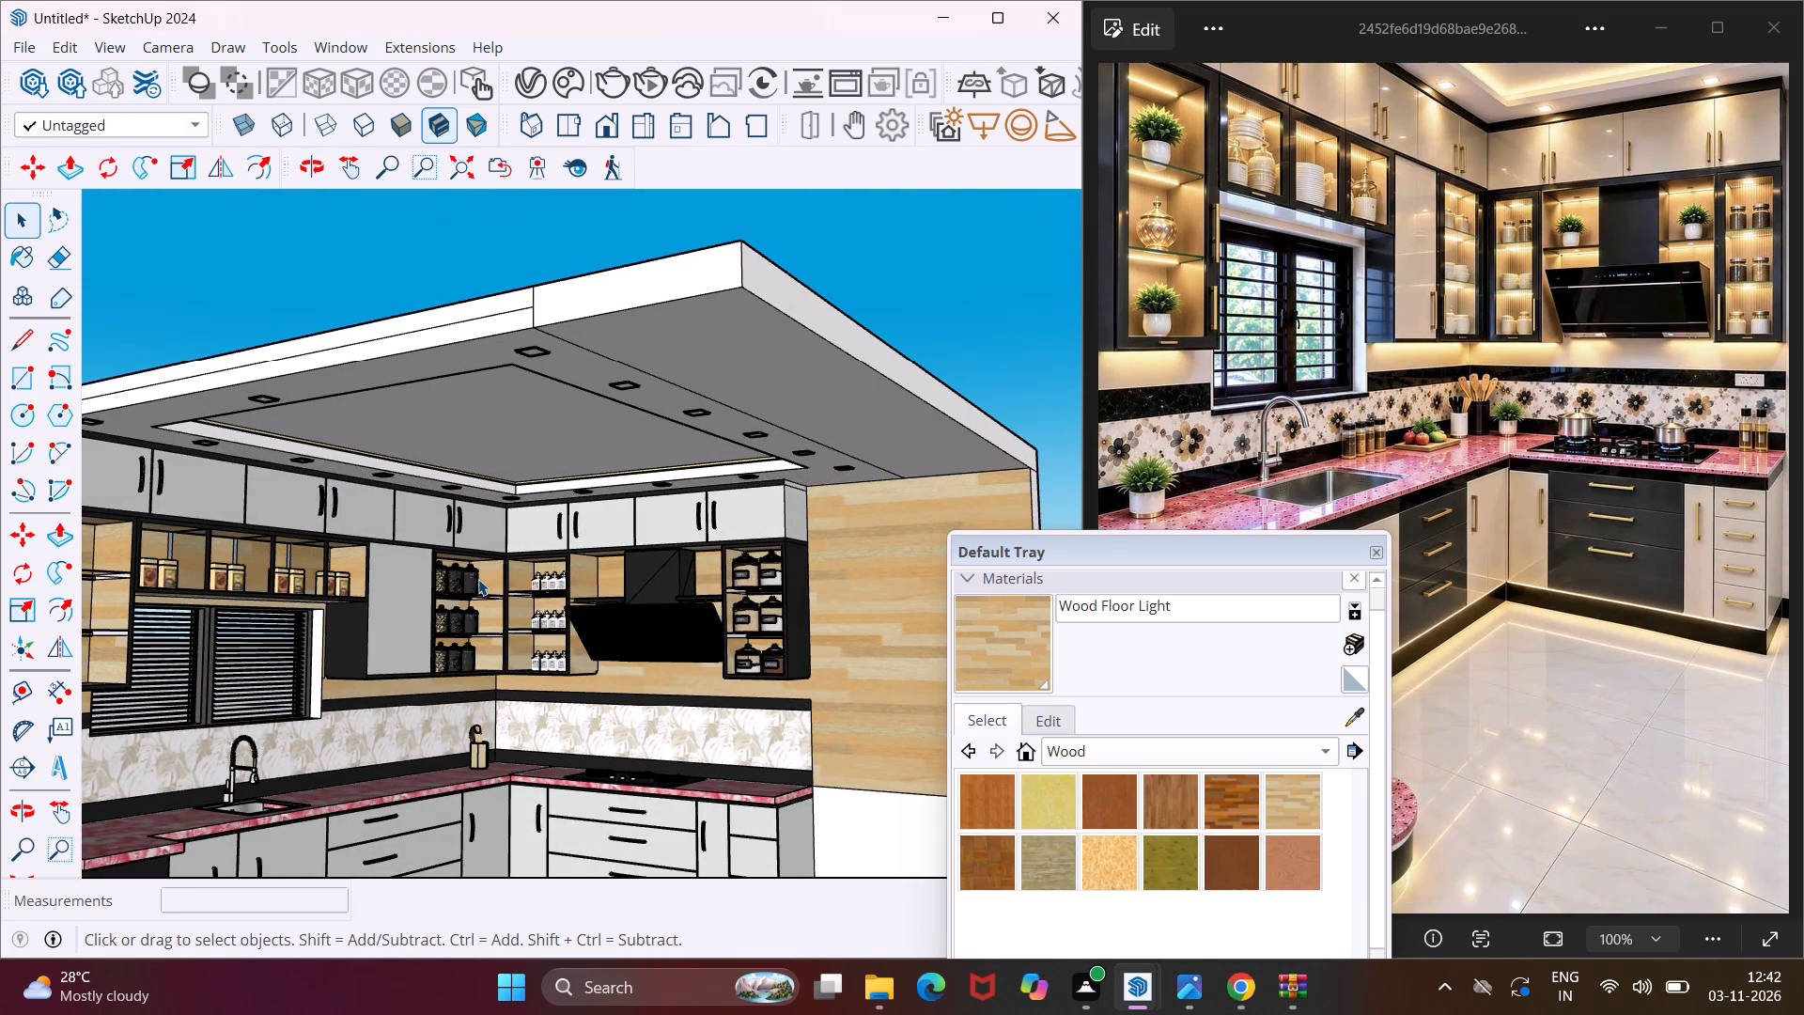
scroll(478, 579, "up", 4)
middle_click_drag(478, 579, 546, 570)
scroll(555, 453, "down", 3)
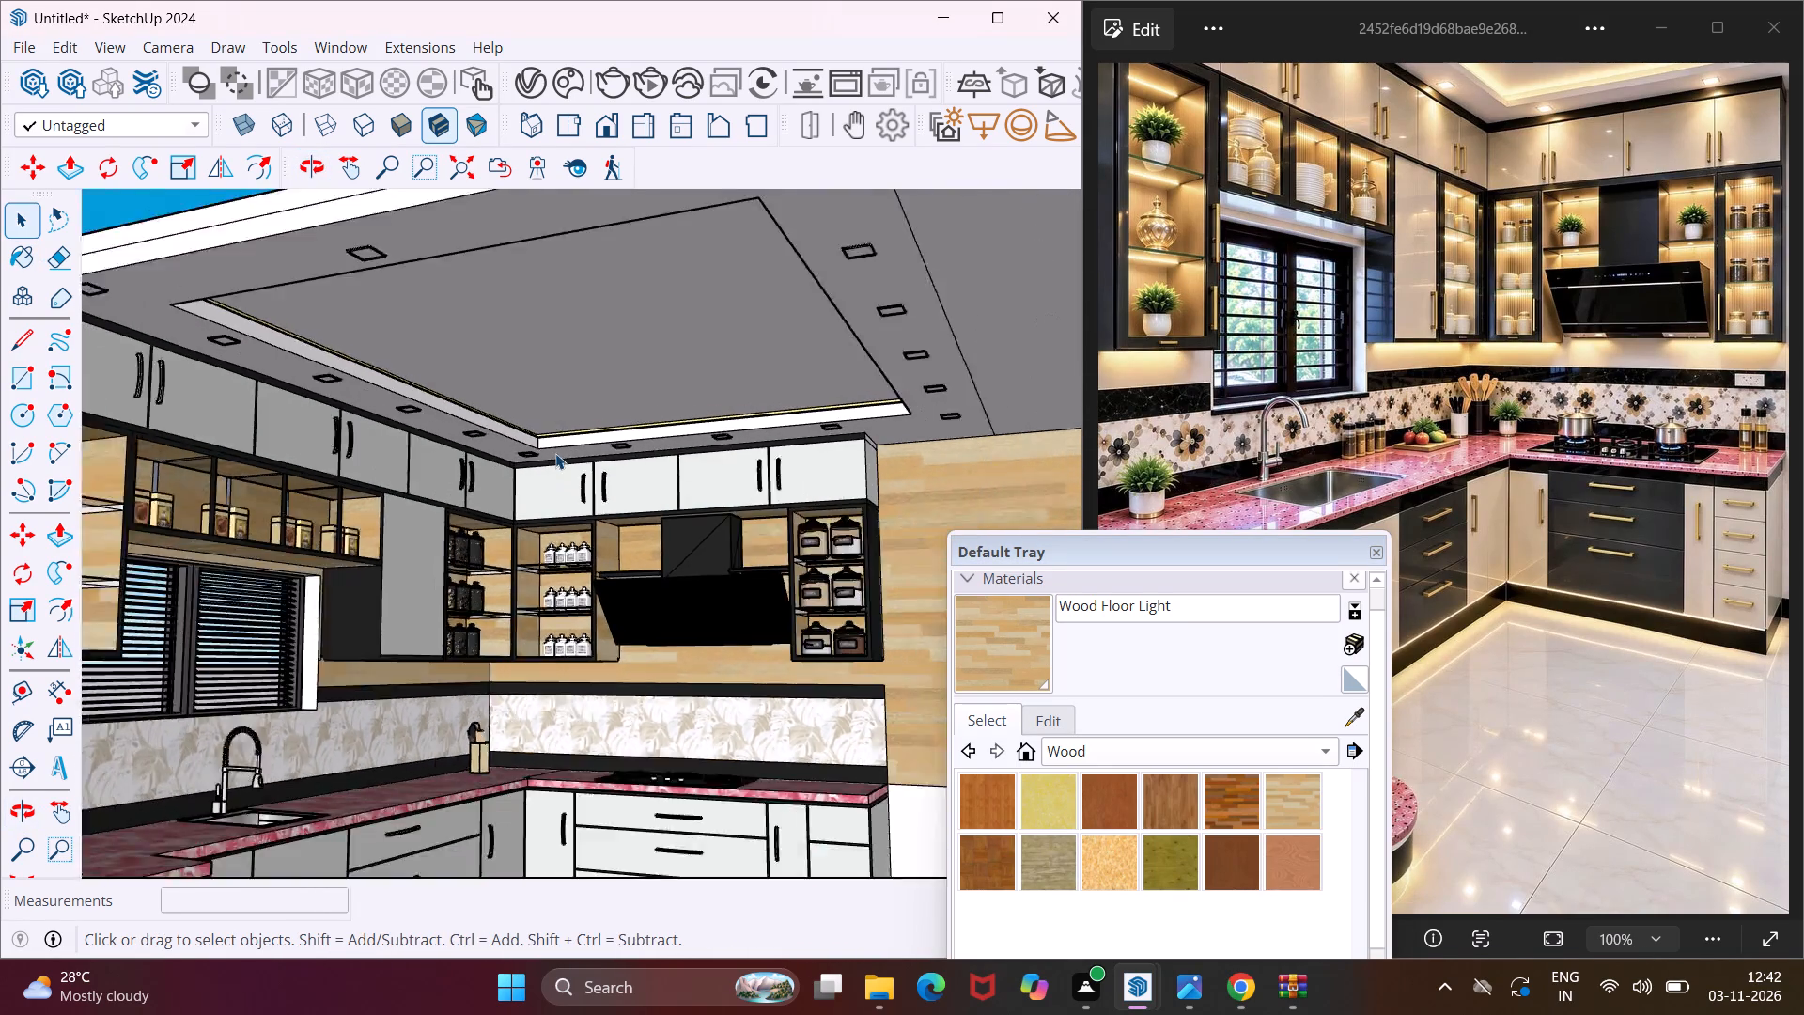
scroll(555, 453, "down", 5)
middle_click_drag(604, 617, 624, 719)
Scale the spare drawer handle lying on the floor along its length to a factor of about 0.51.
scroll(598, 727, "up", 2)
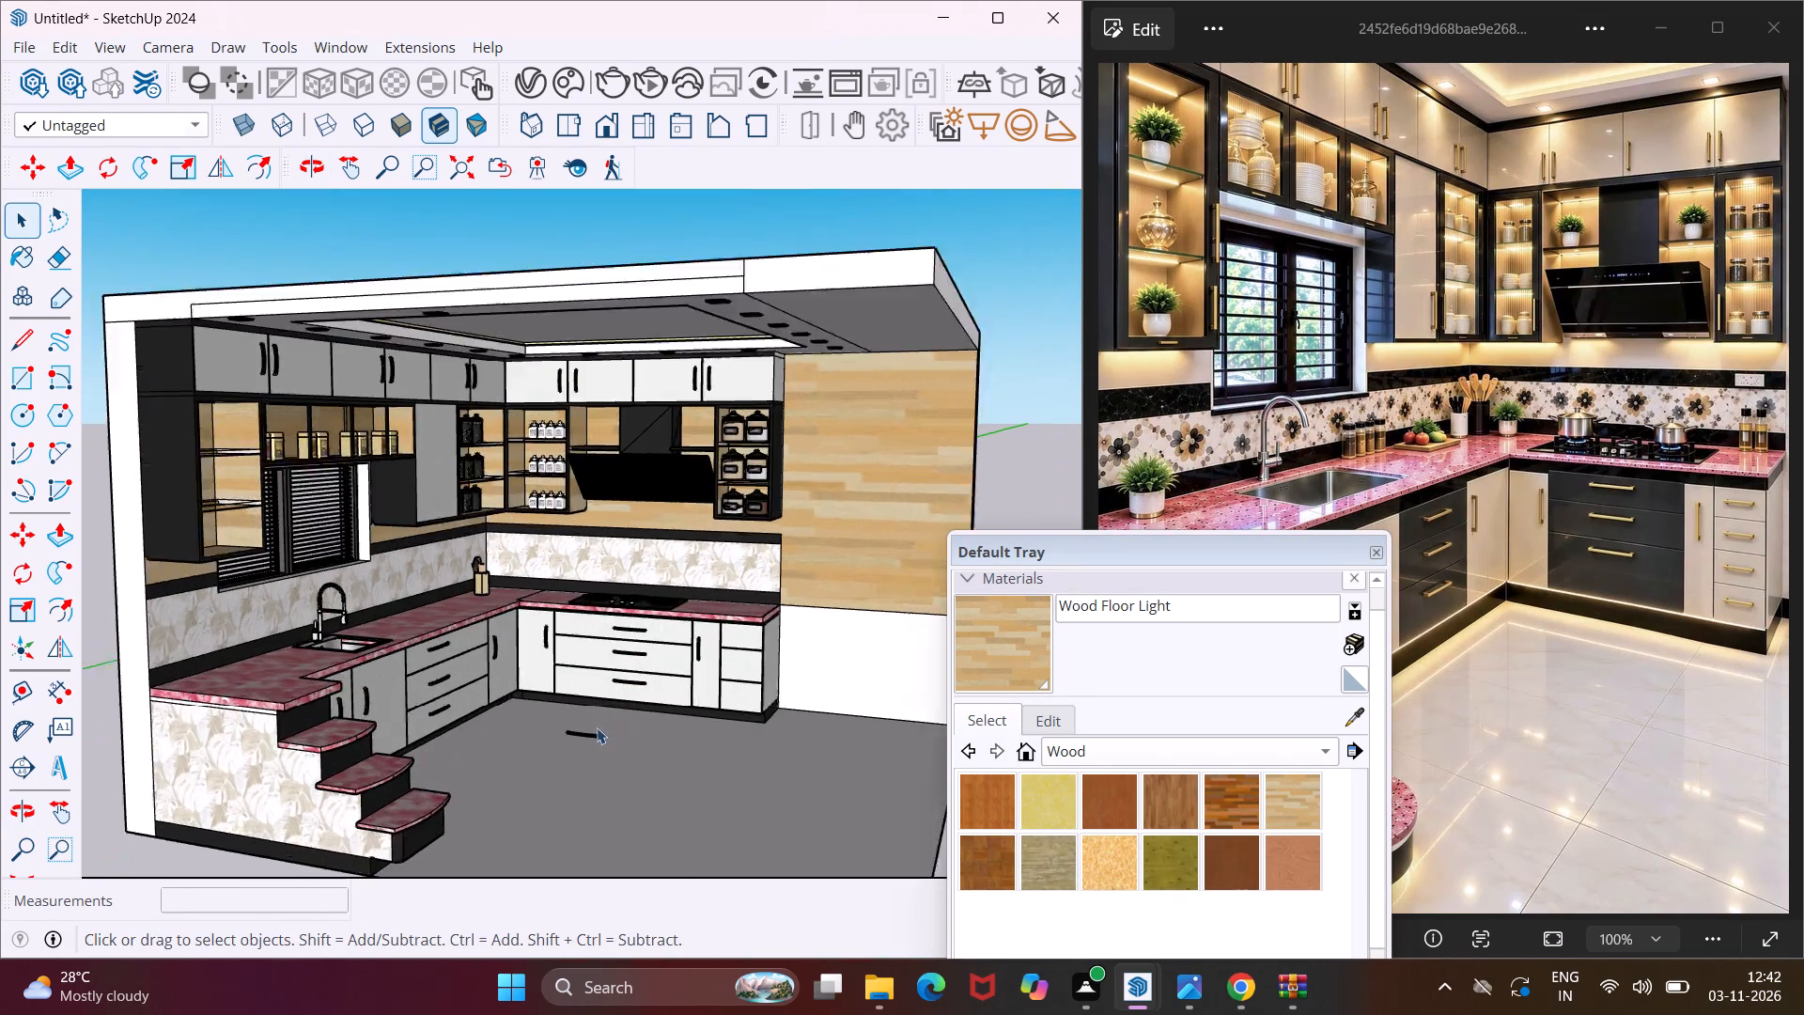
scroll(597, 727, "up", 5)
left_click(597, 742)
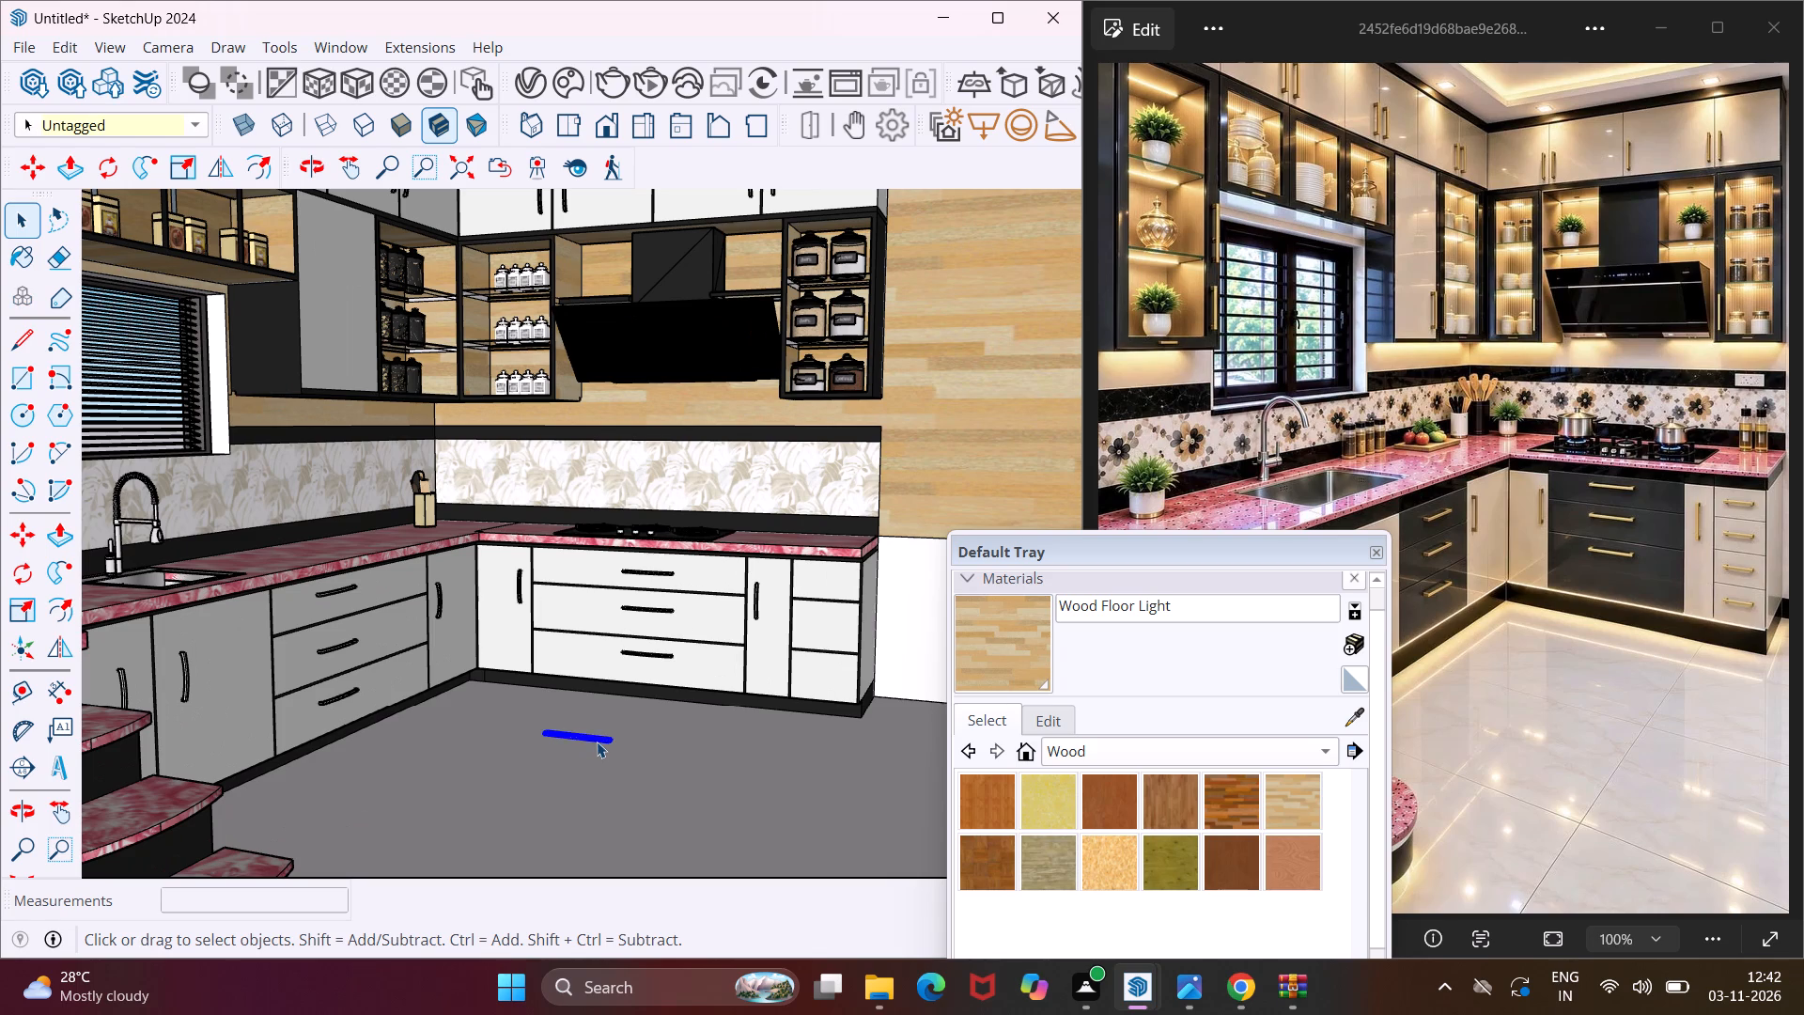
scroll(597, 742, "up", 8)
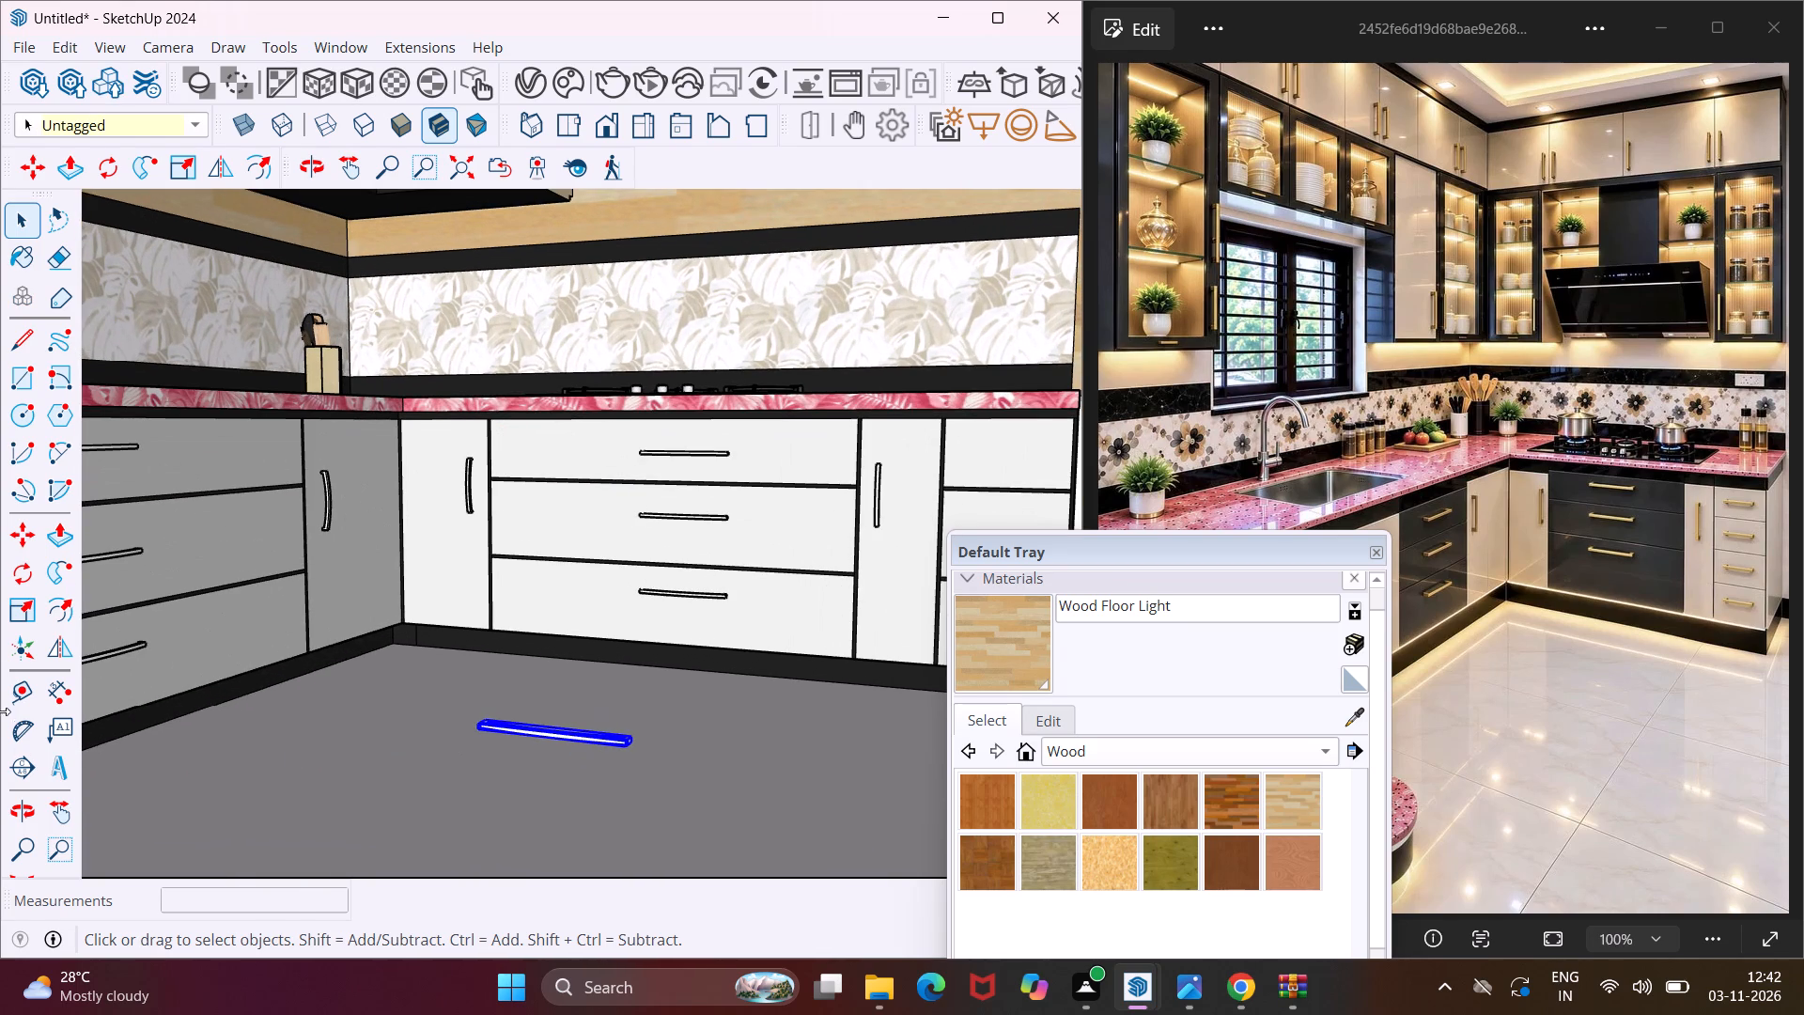
left_click(26, 616)
scroll(628, 765, "up", 4)
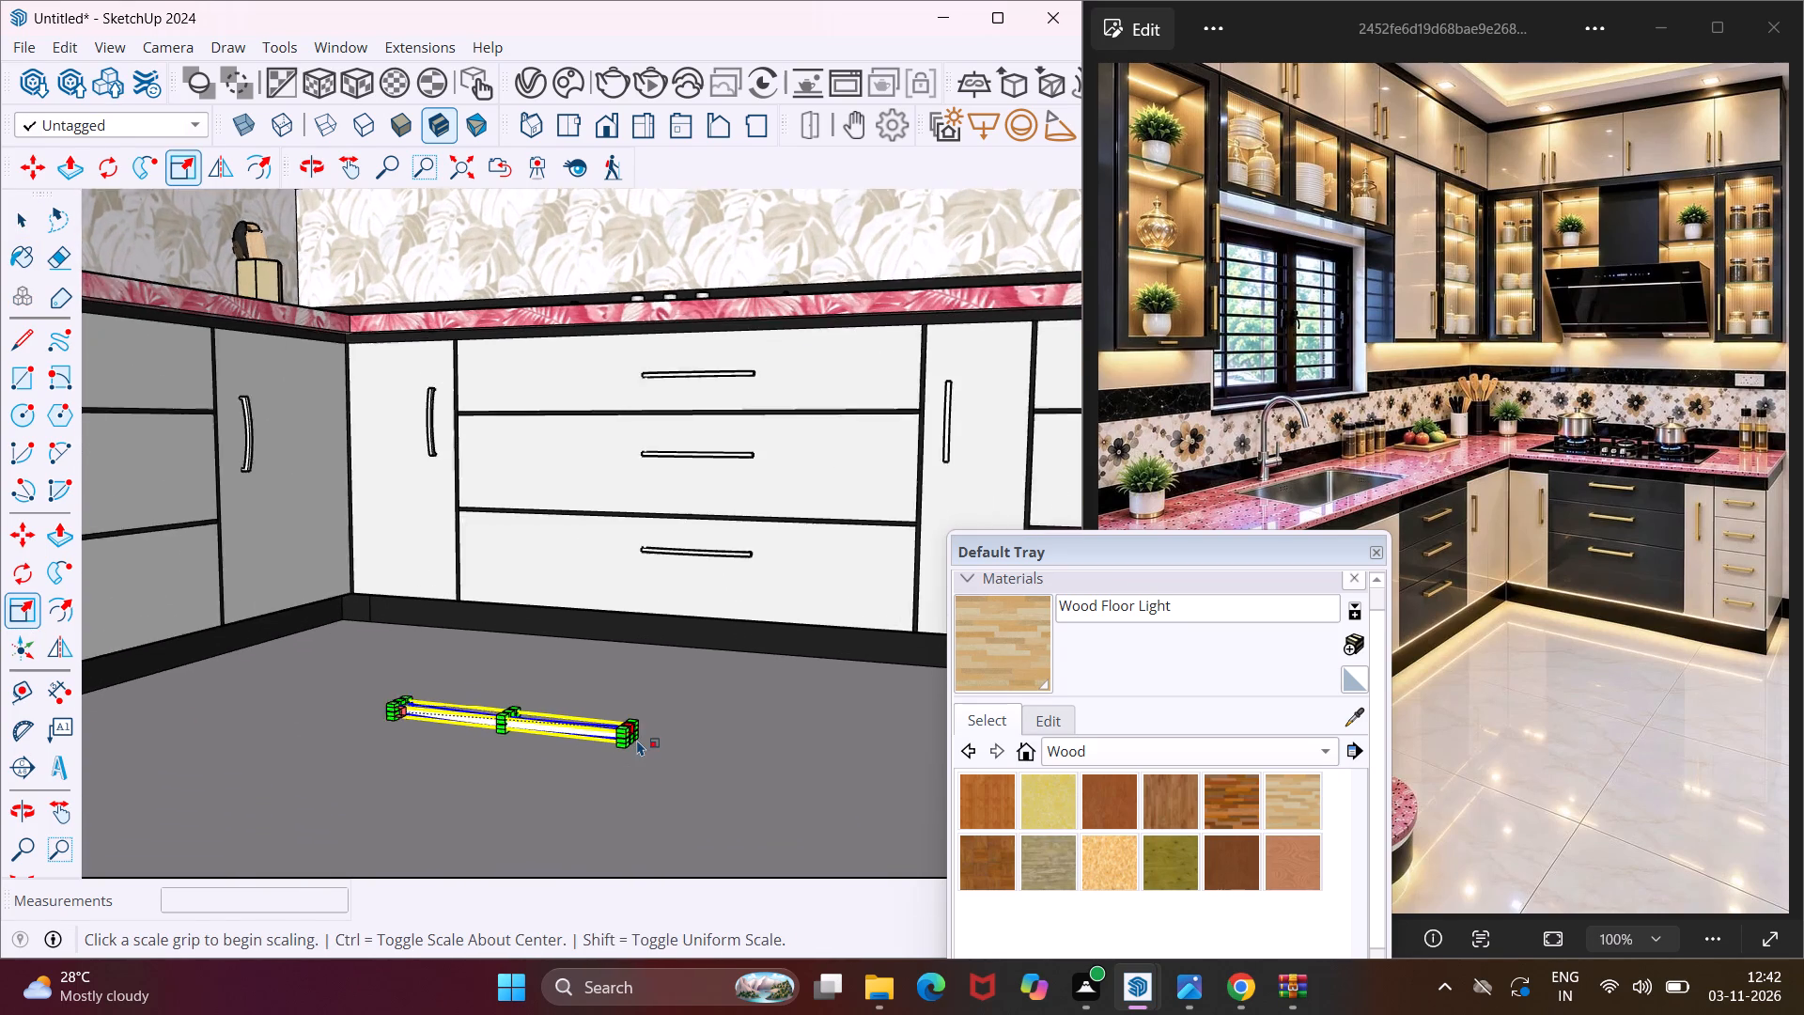
middle_click_drag(637, 738, 556, 755)
scroll(281, 809, "up", 4)
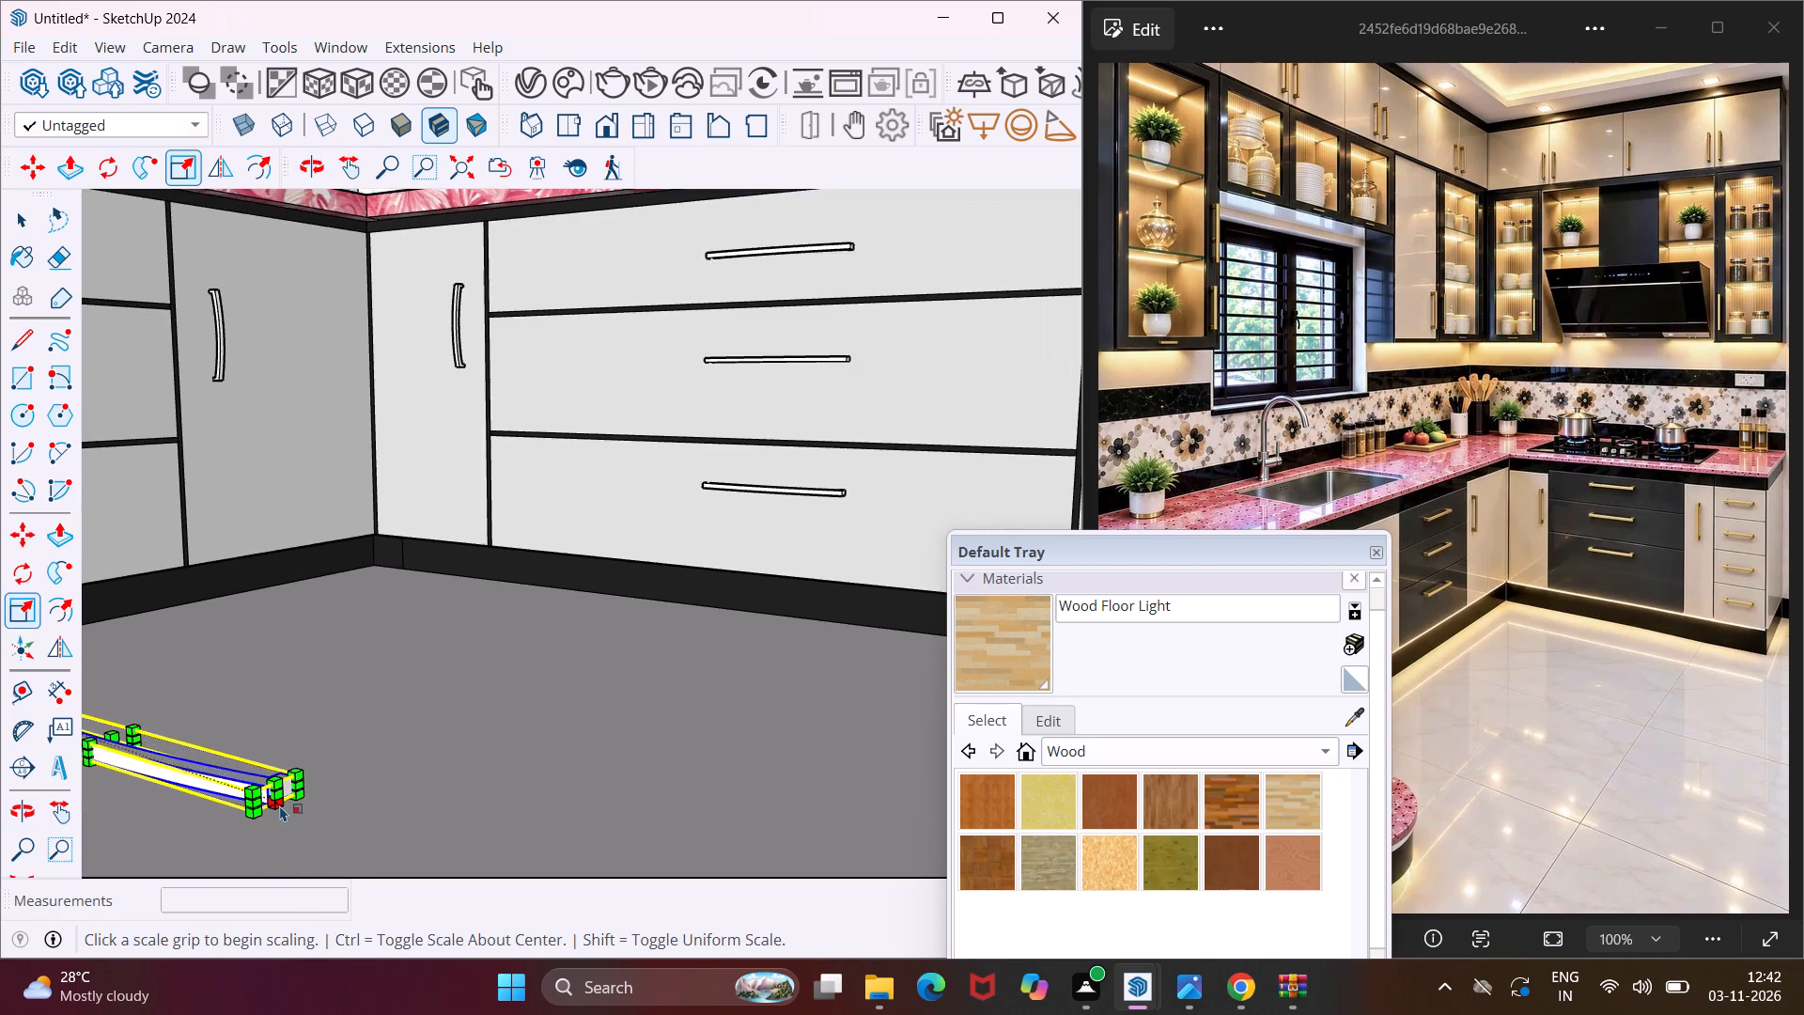
scroll(280, 805, "up", 1)
left_click(274, 794)
scroll(210, 776, "down", 2)
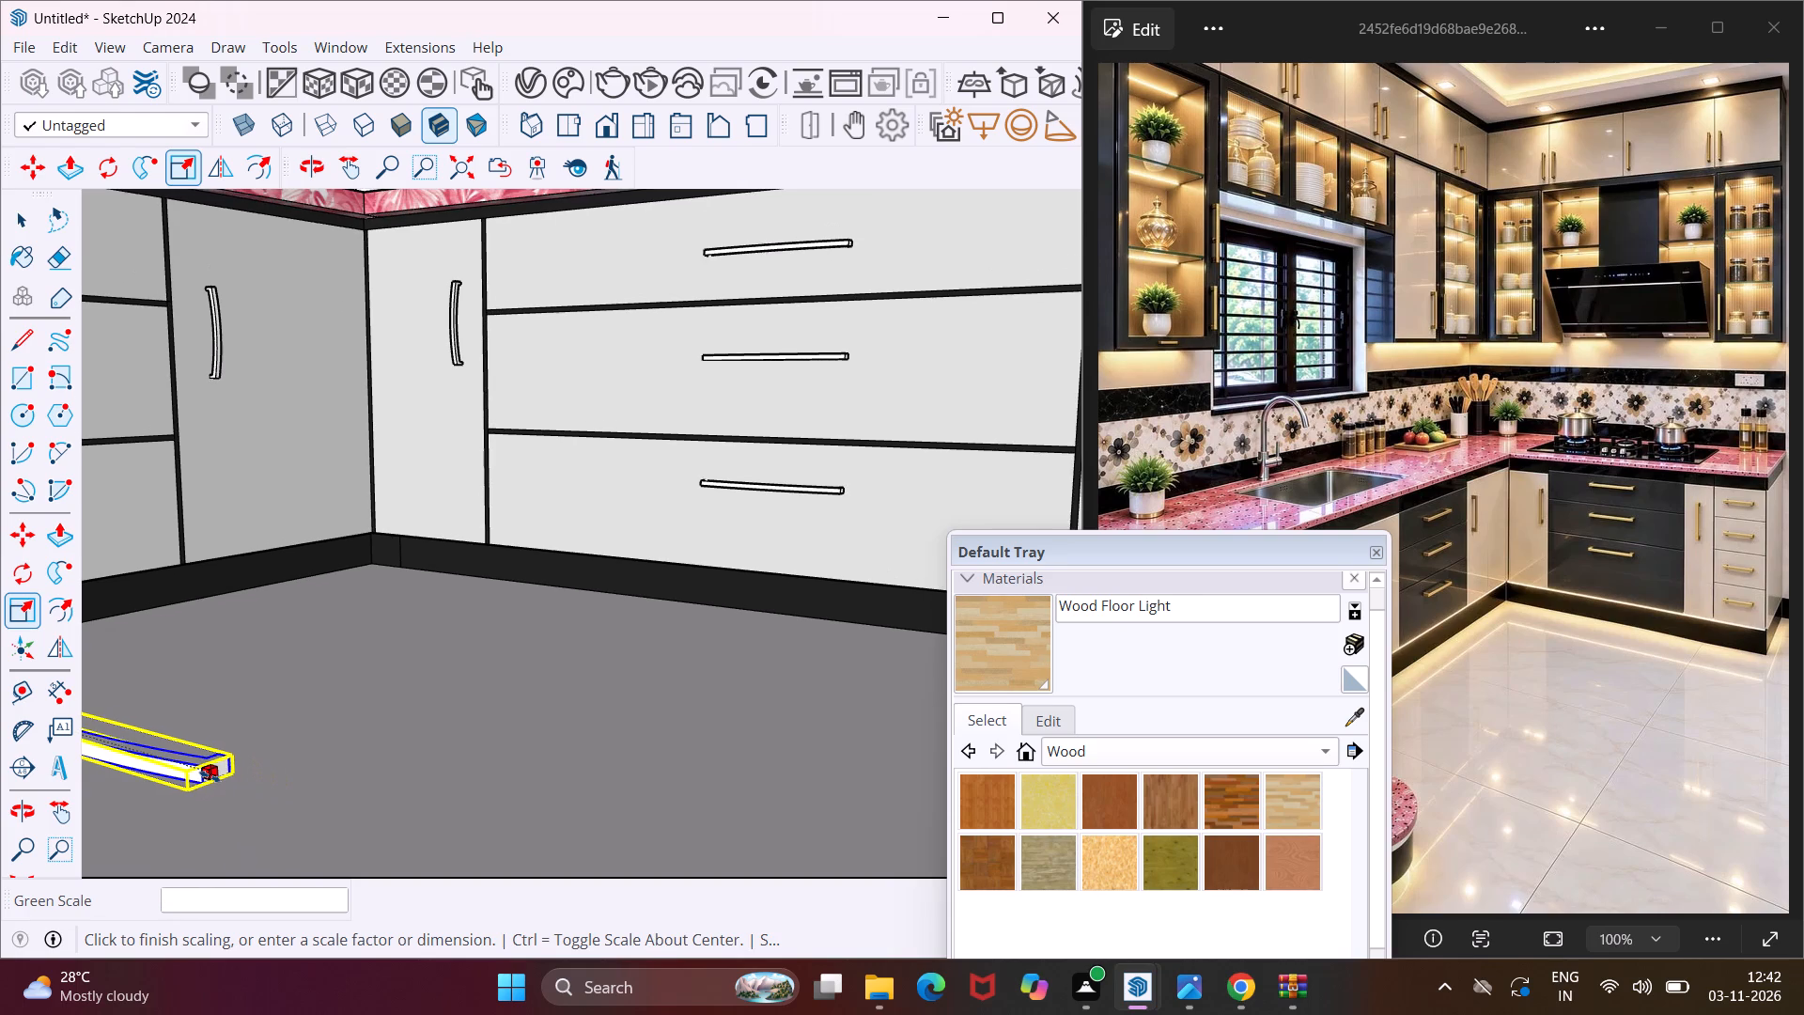
middle_click_drag(210, 776, 353, 798)
scroll(353, 798, "down", 6)
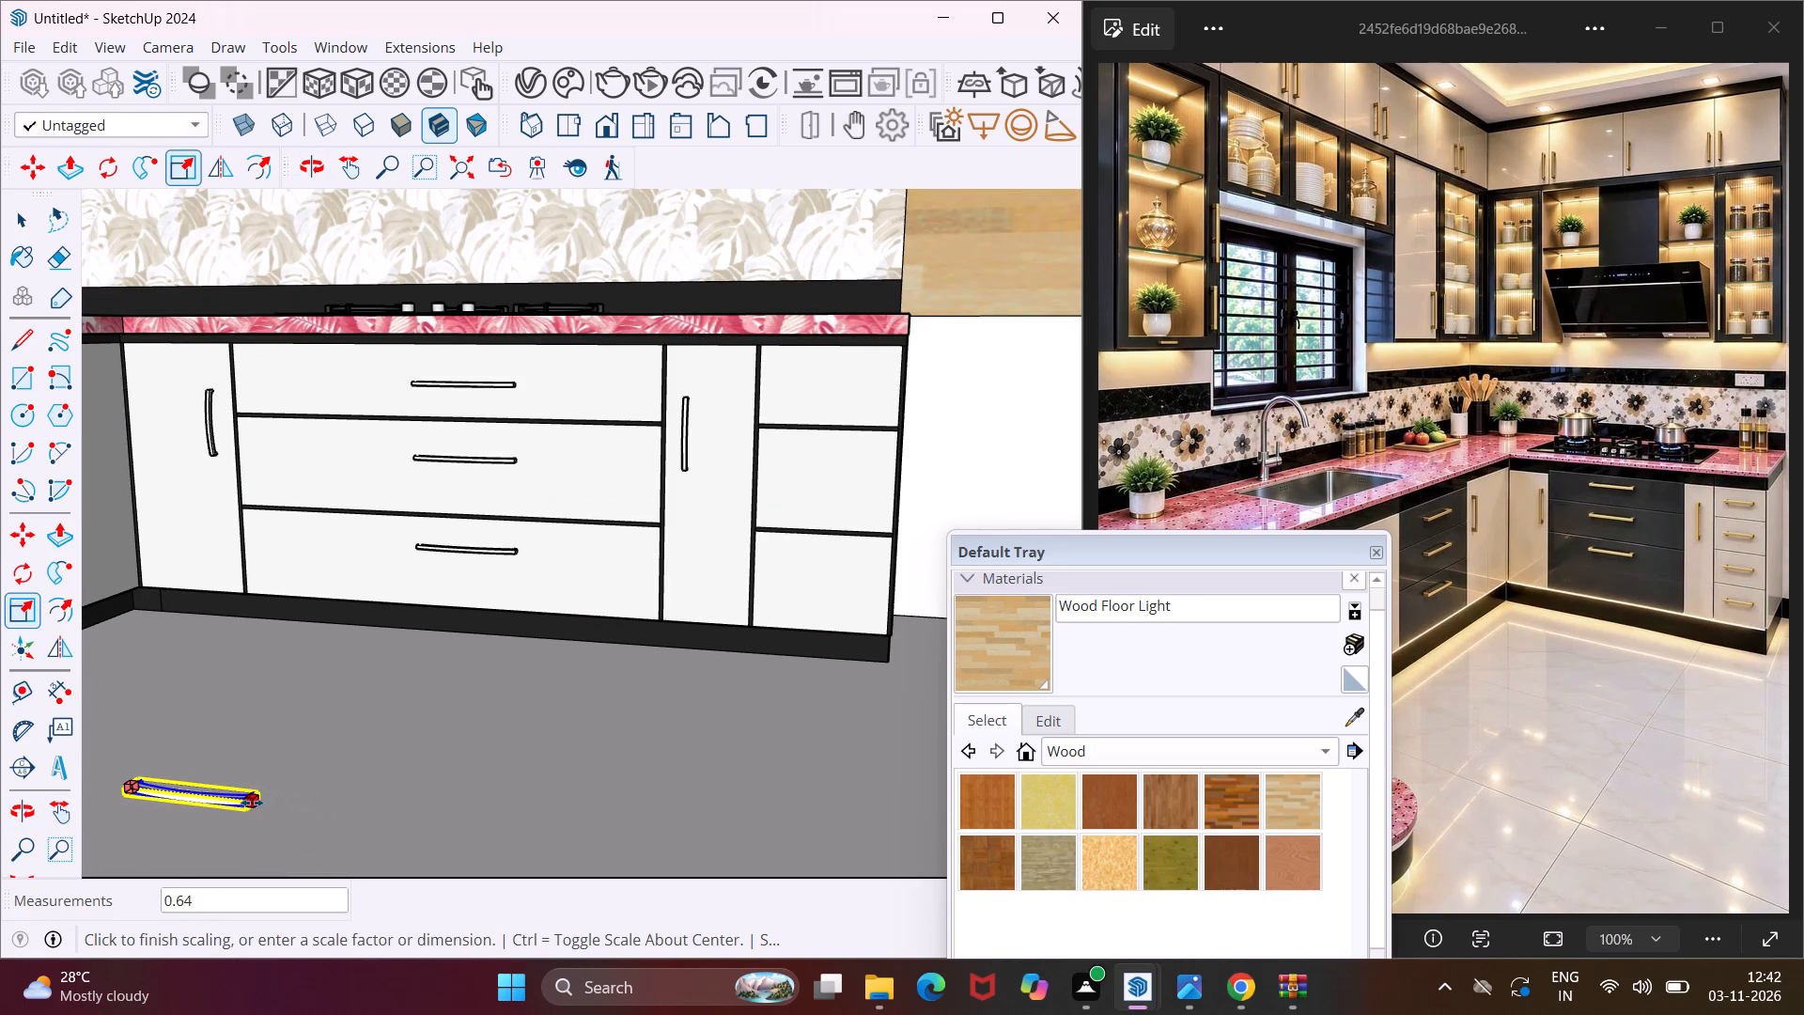
left_click(228, 801)
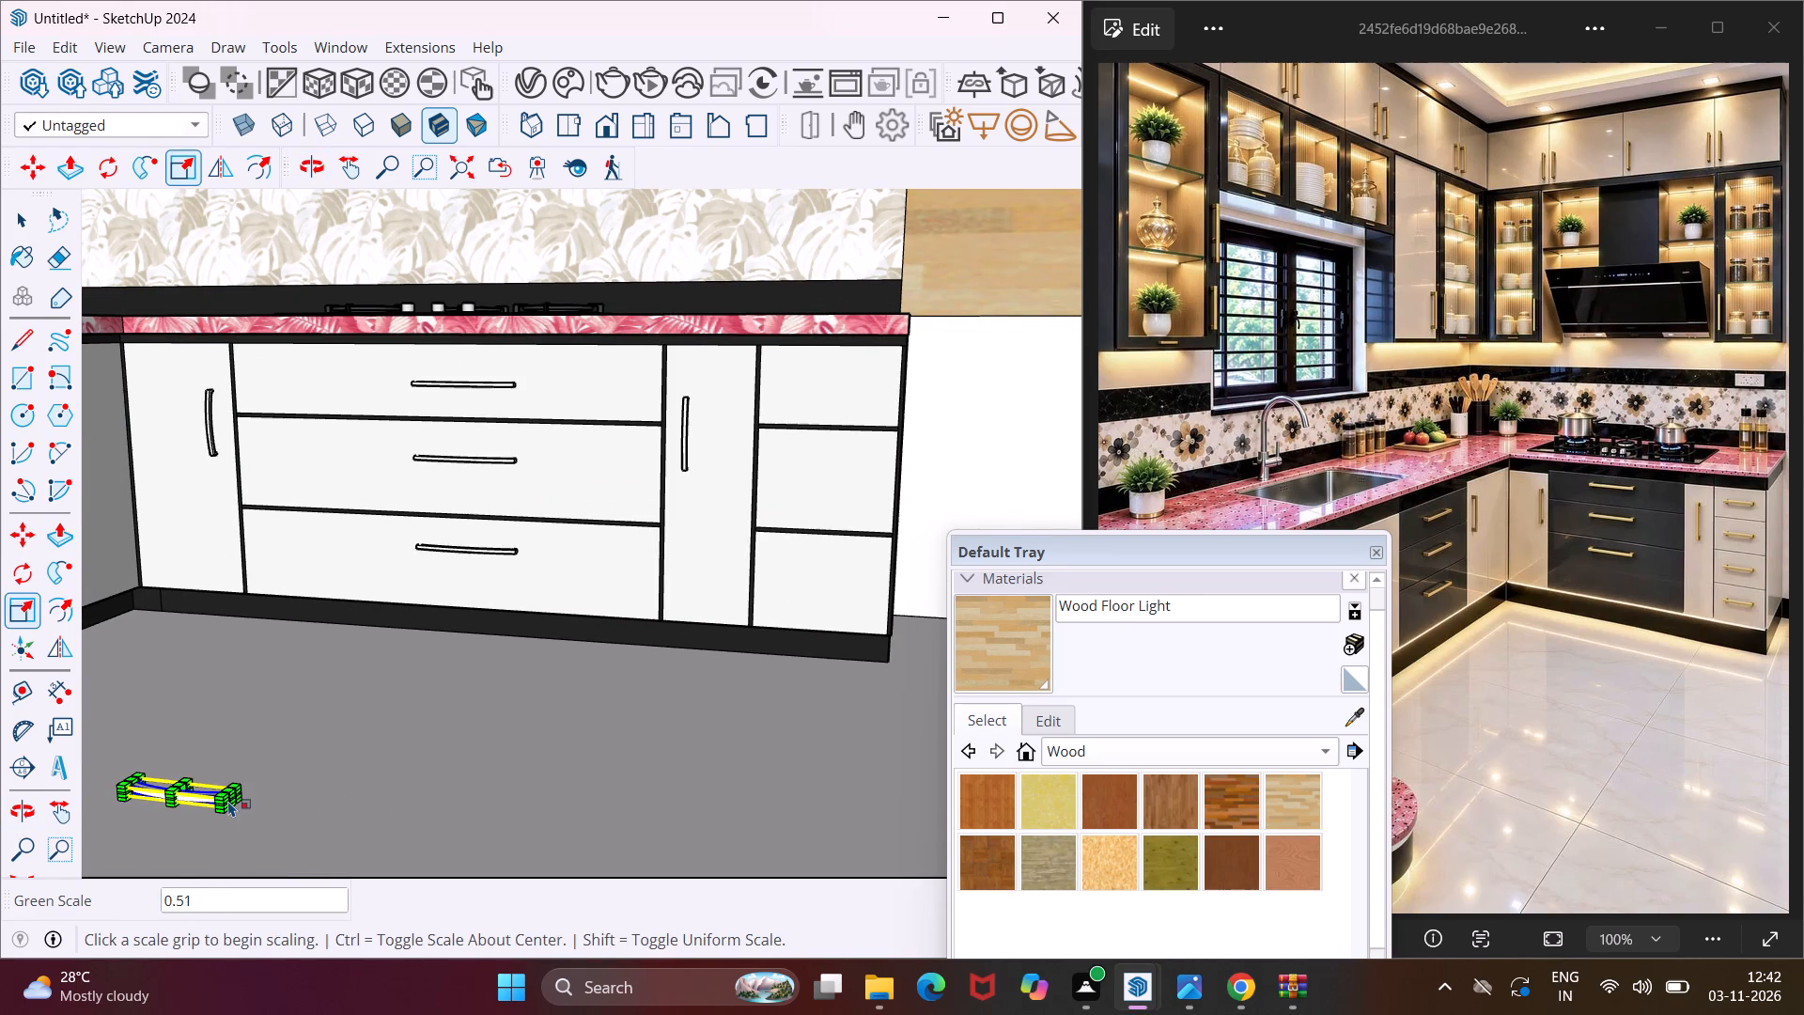
Move the shortened handle across the floor to in front of the narrow three-drawer column at the hob counter's end.
key("m")
scroll(226, 789, "up", 9)
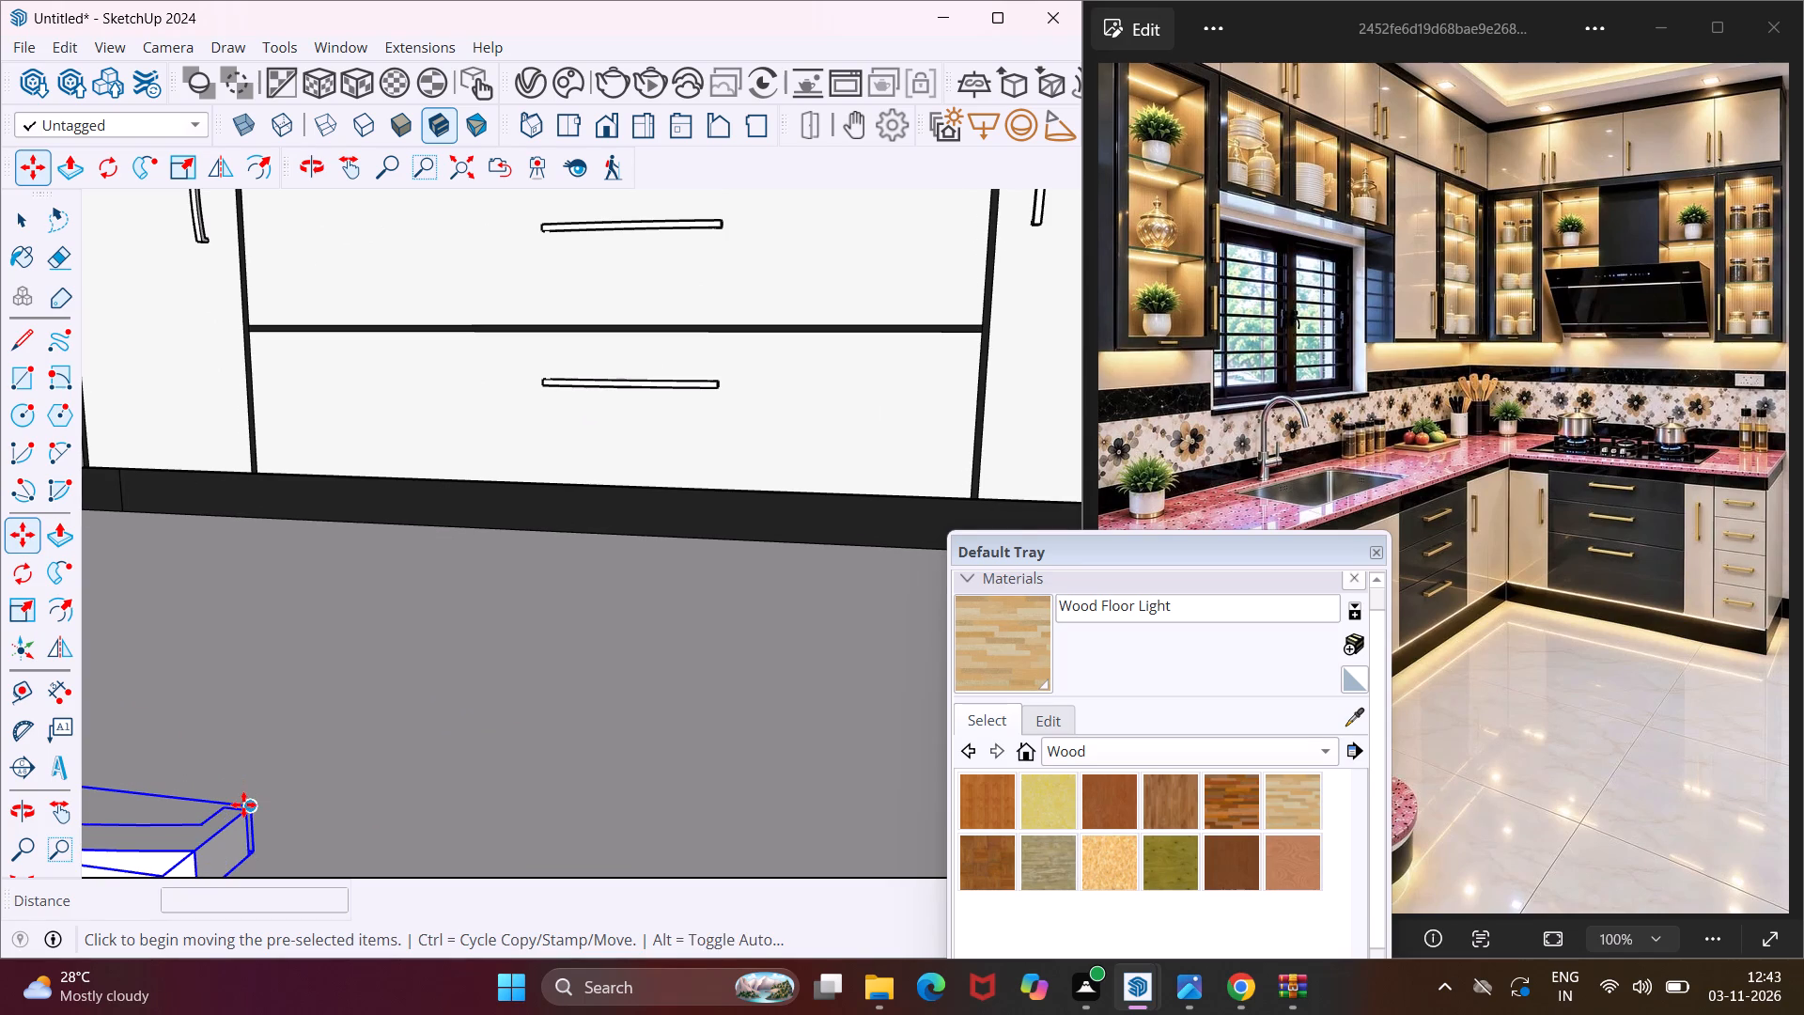
middle_click_drag(226, 828, 102, 867)
scroll(301, 757, "up", 3)
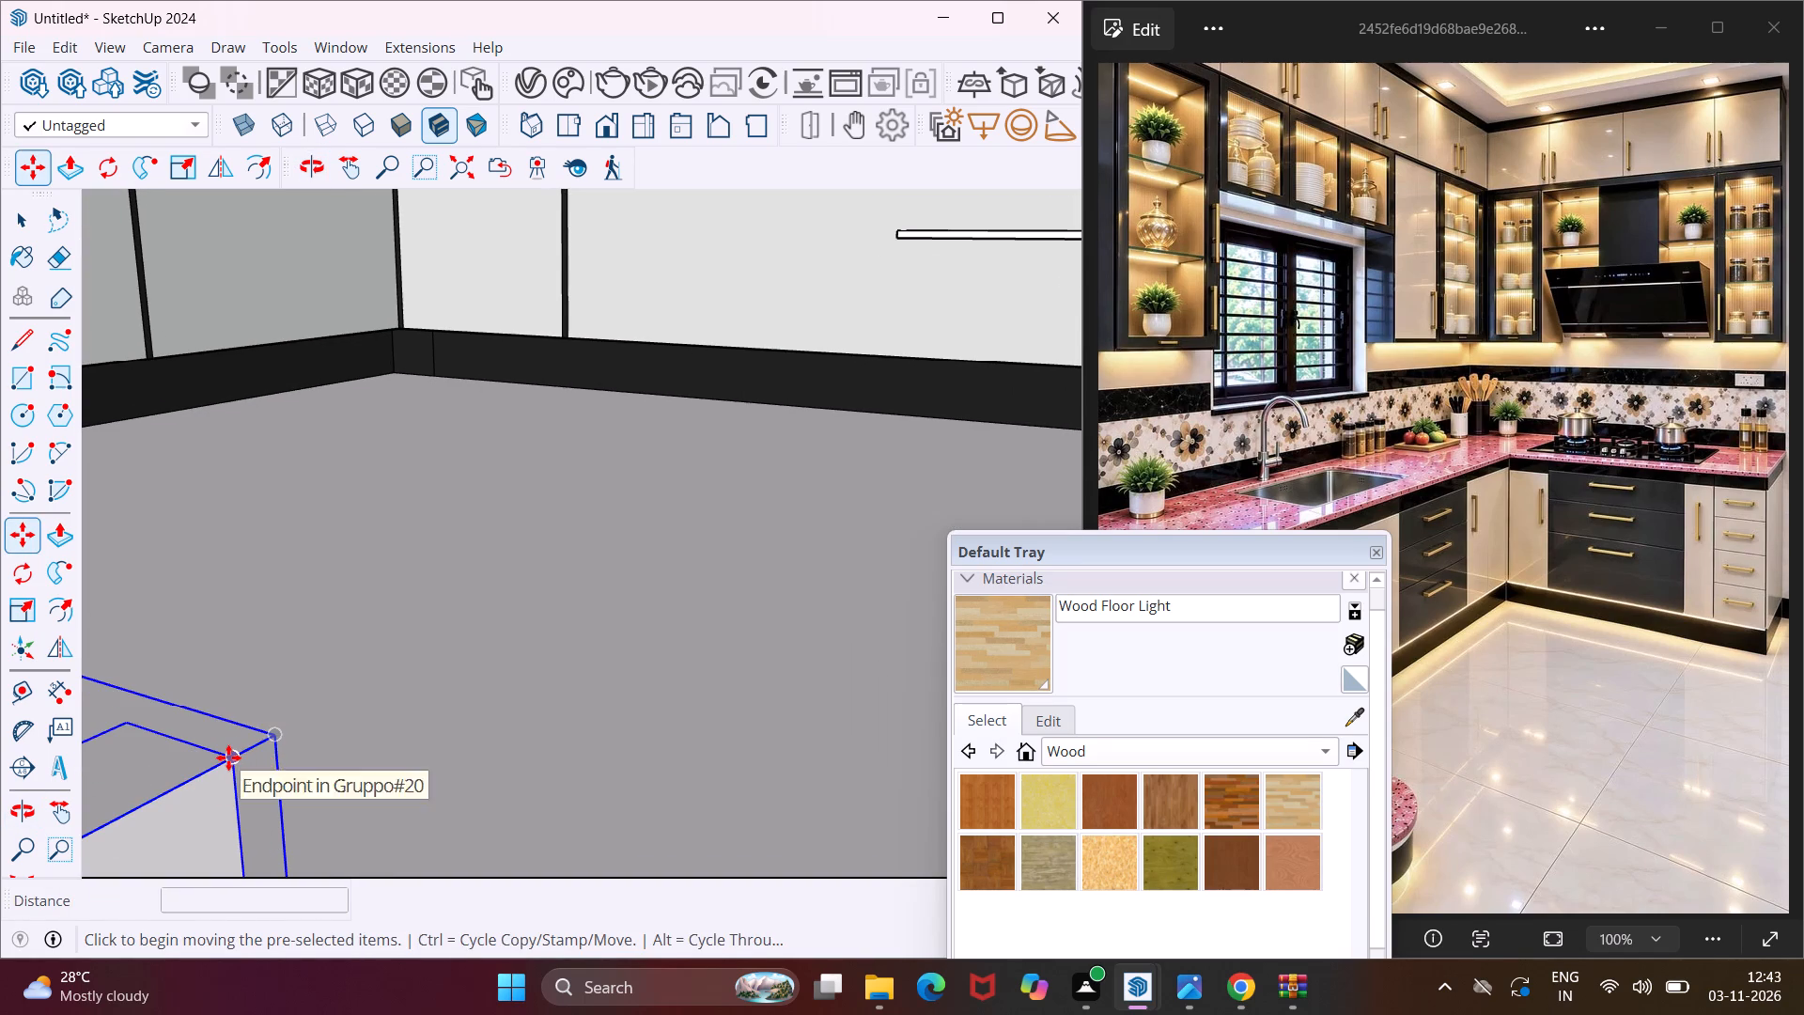
left_click(228, 757)
scroll(213, 677, "down", 18)
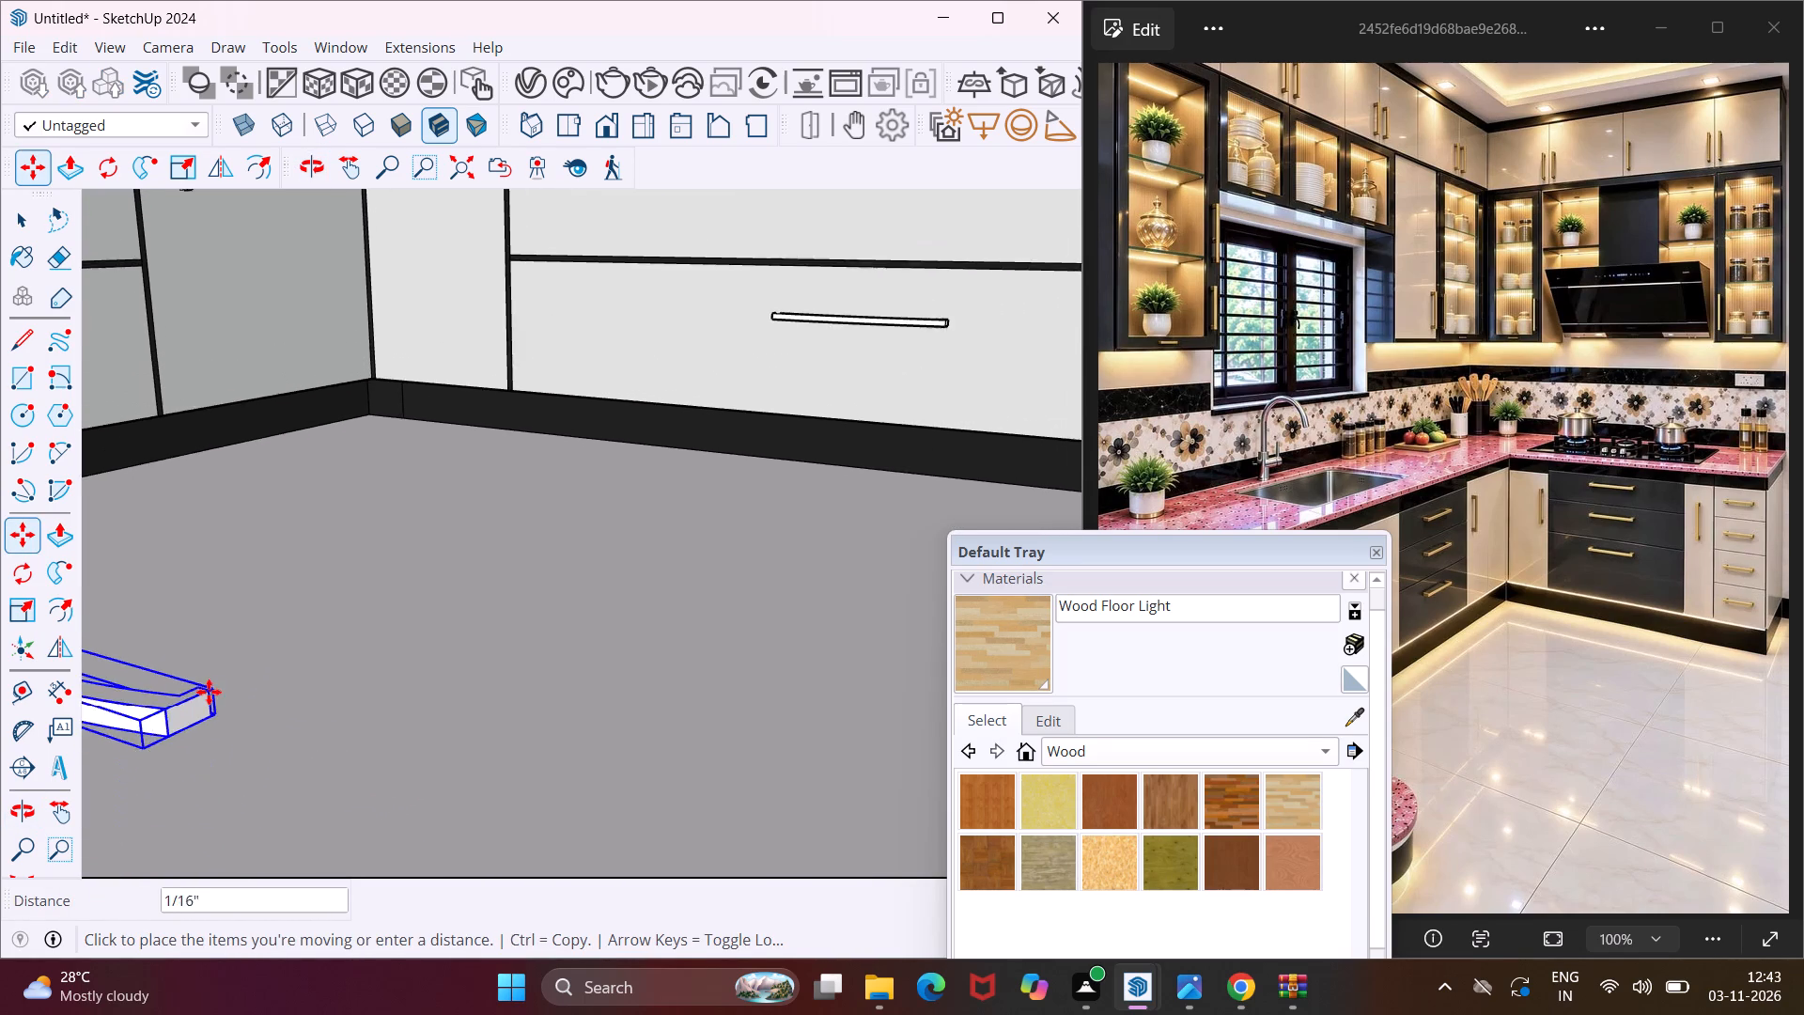
scroll(209, 692, "down", 13)
scroll(197, 691, "down", 9)
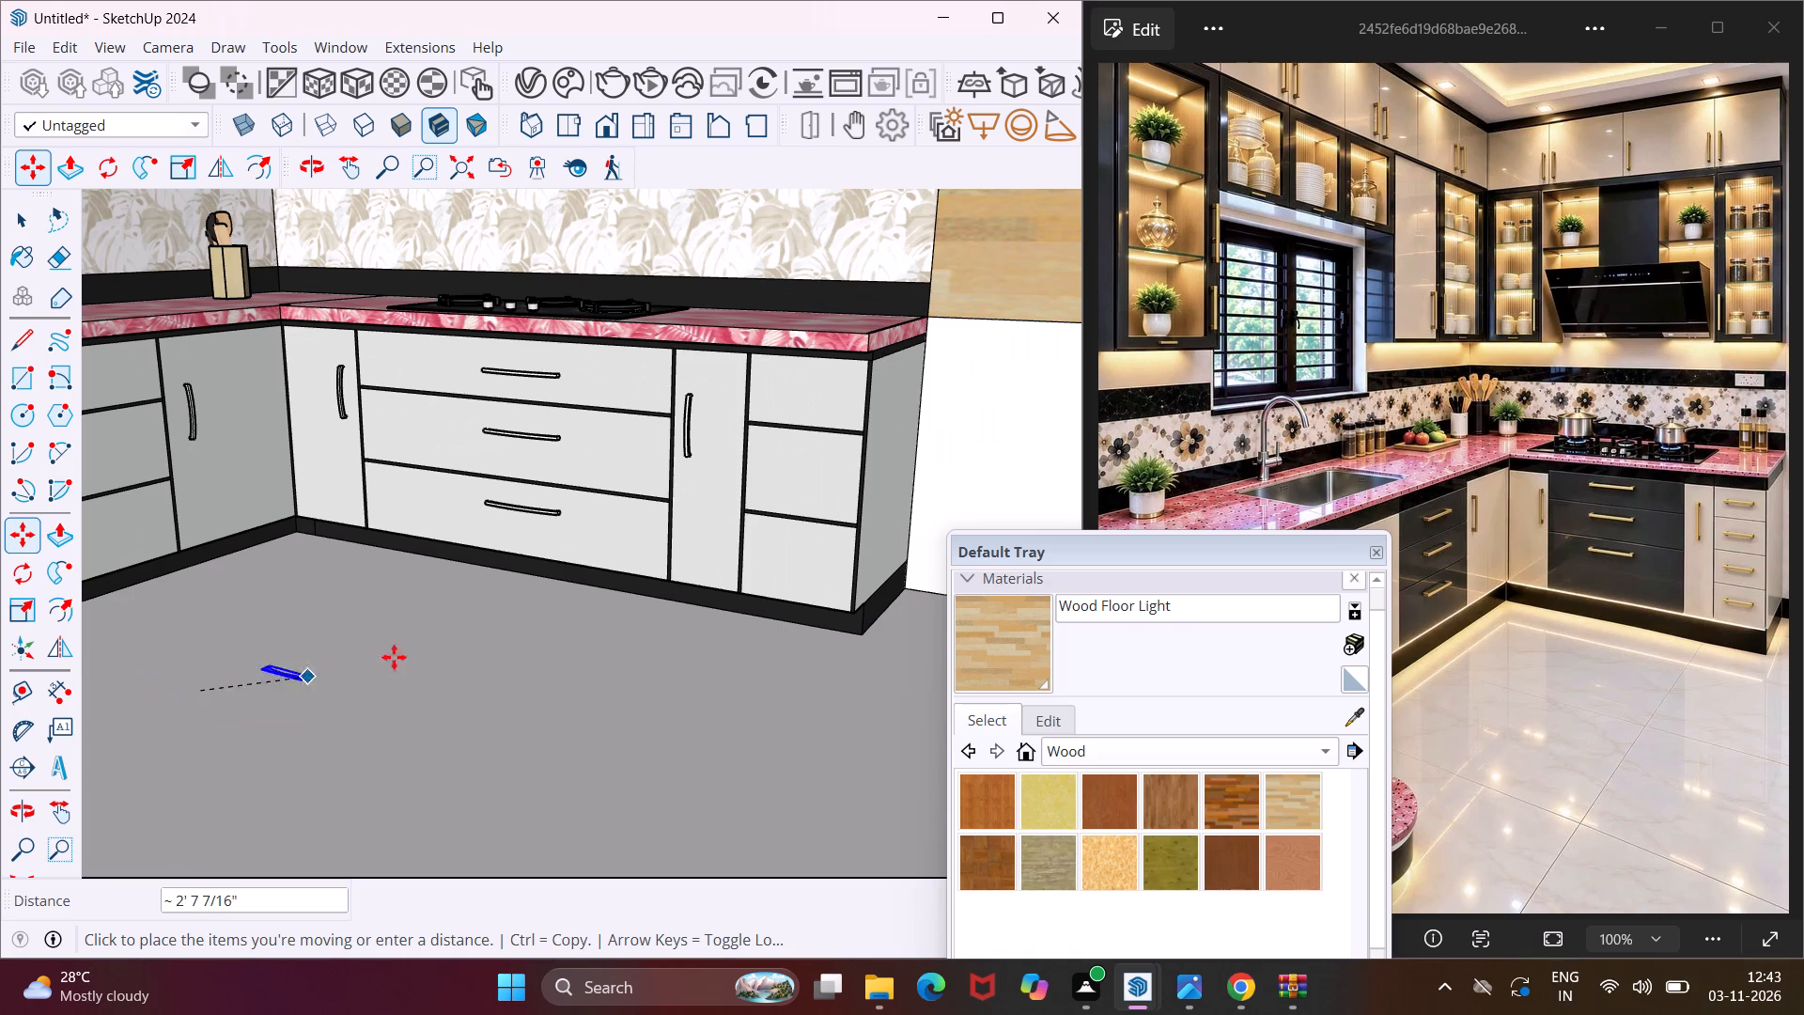
scroll(810, 416, "up", 3)
middle_click_drag(823, 408, 709, 465)
scroll(740, 478, "up", 1)
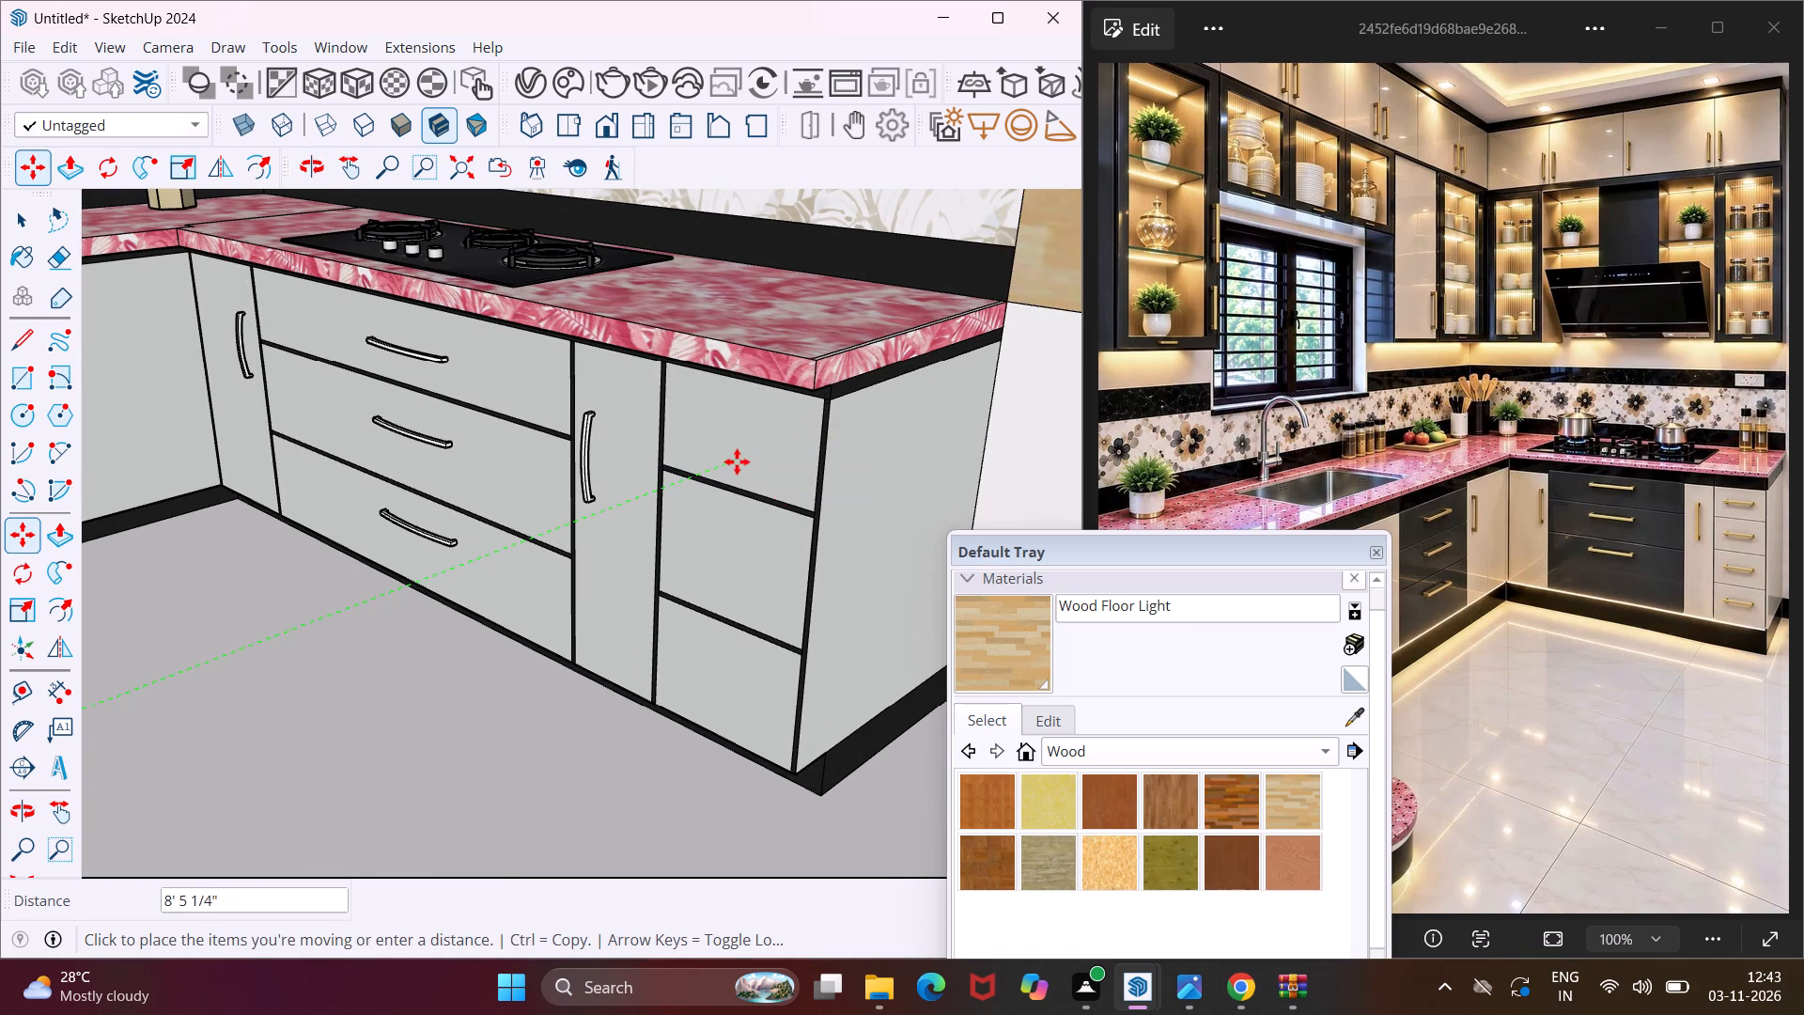
middle_click_drag(740, 450, 640, 476)
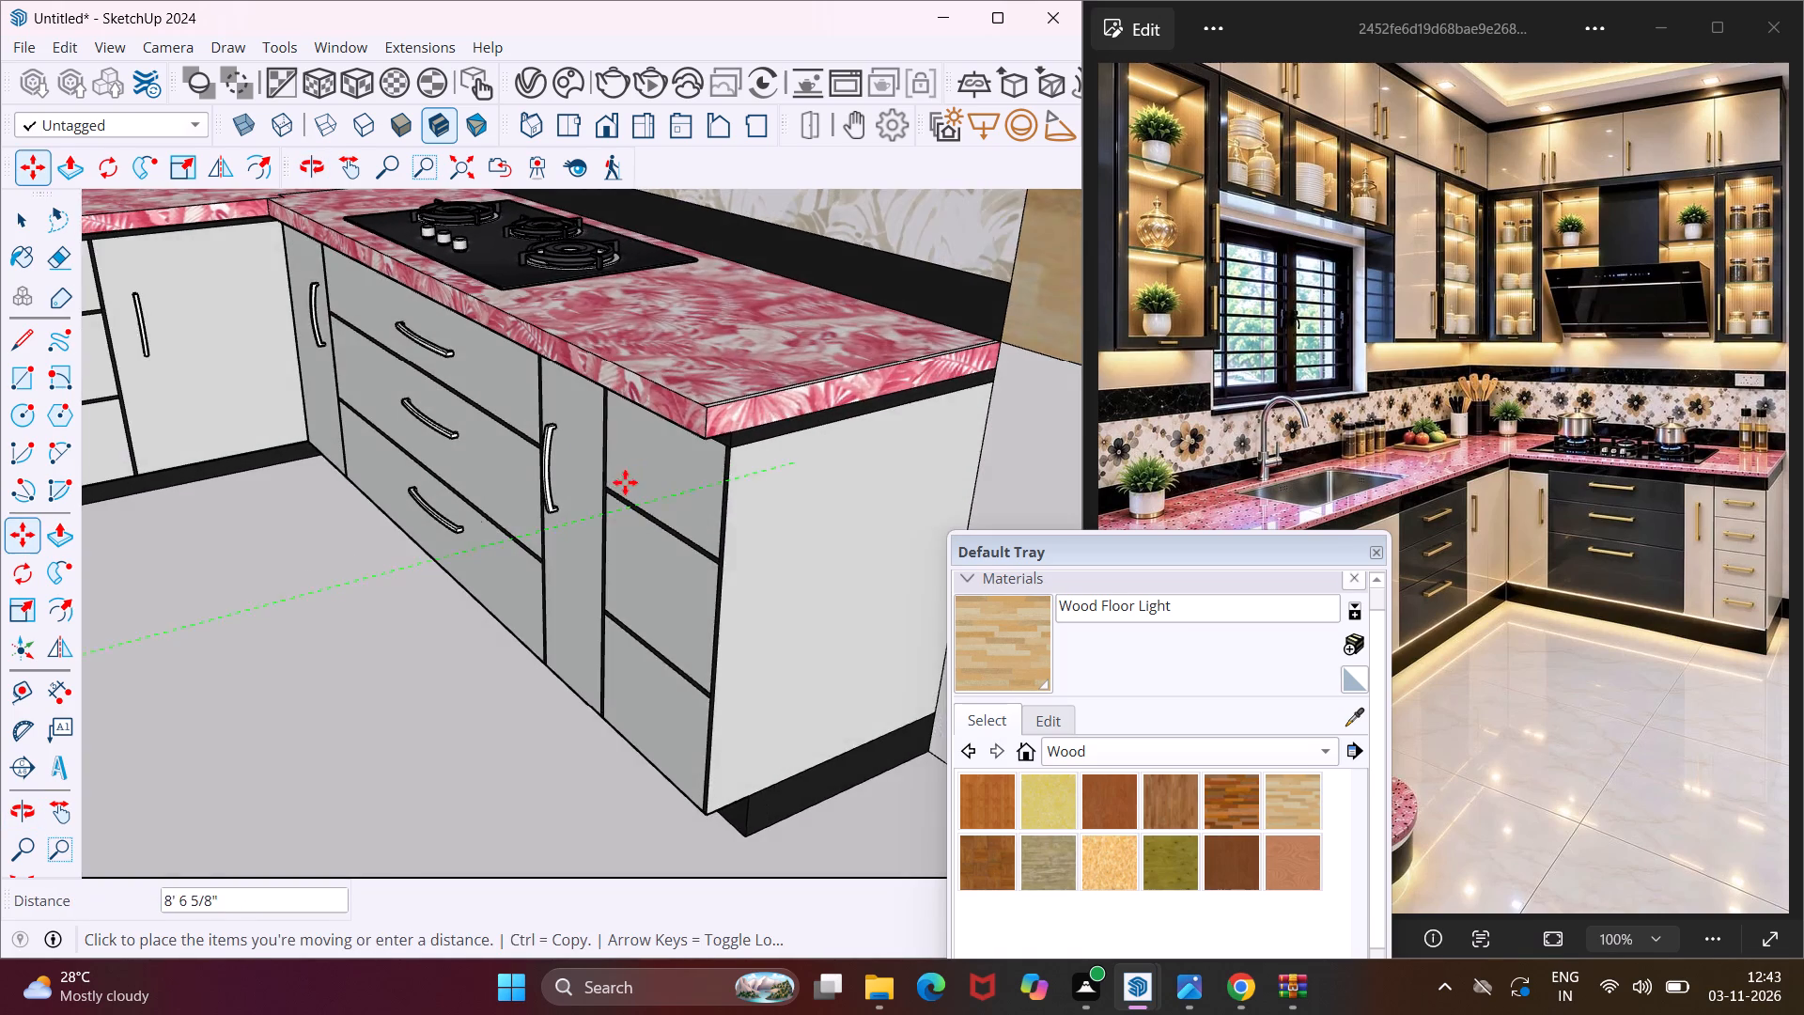
scroll(609, 488, "down", 10)
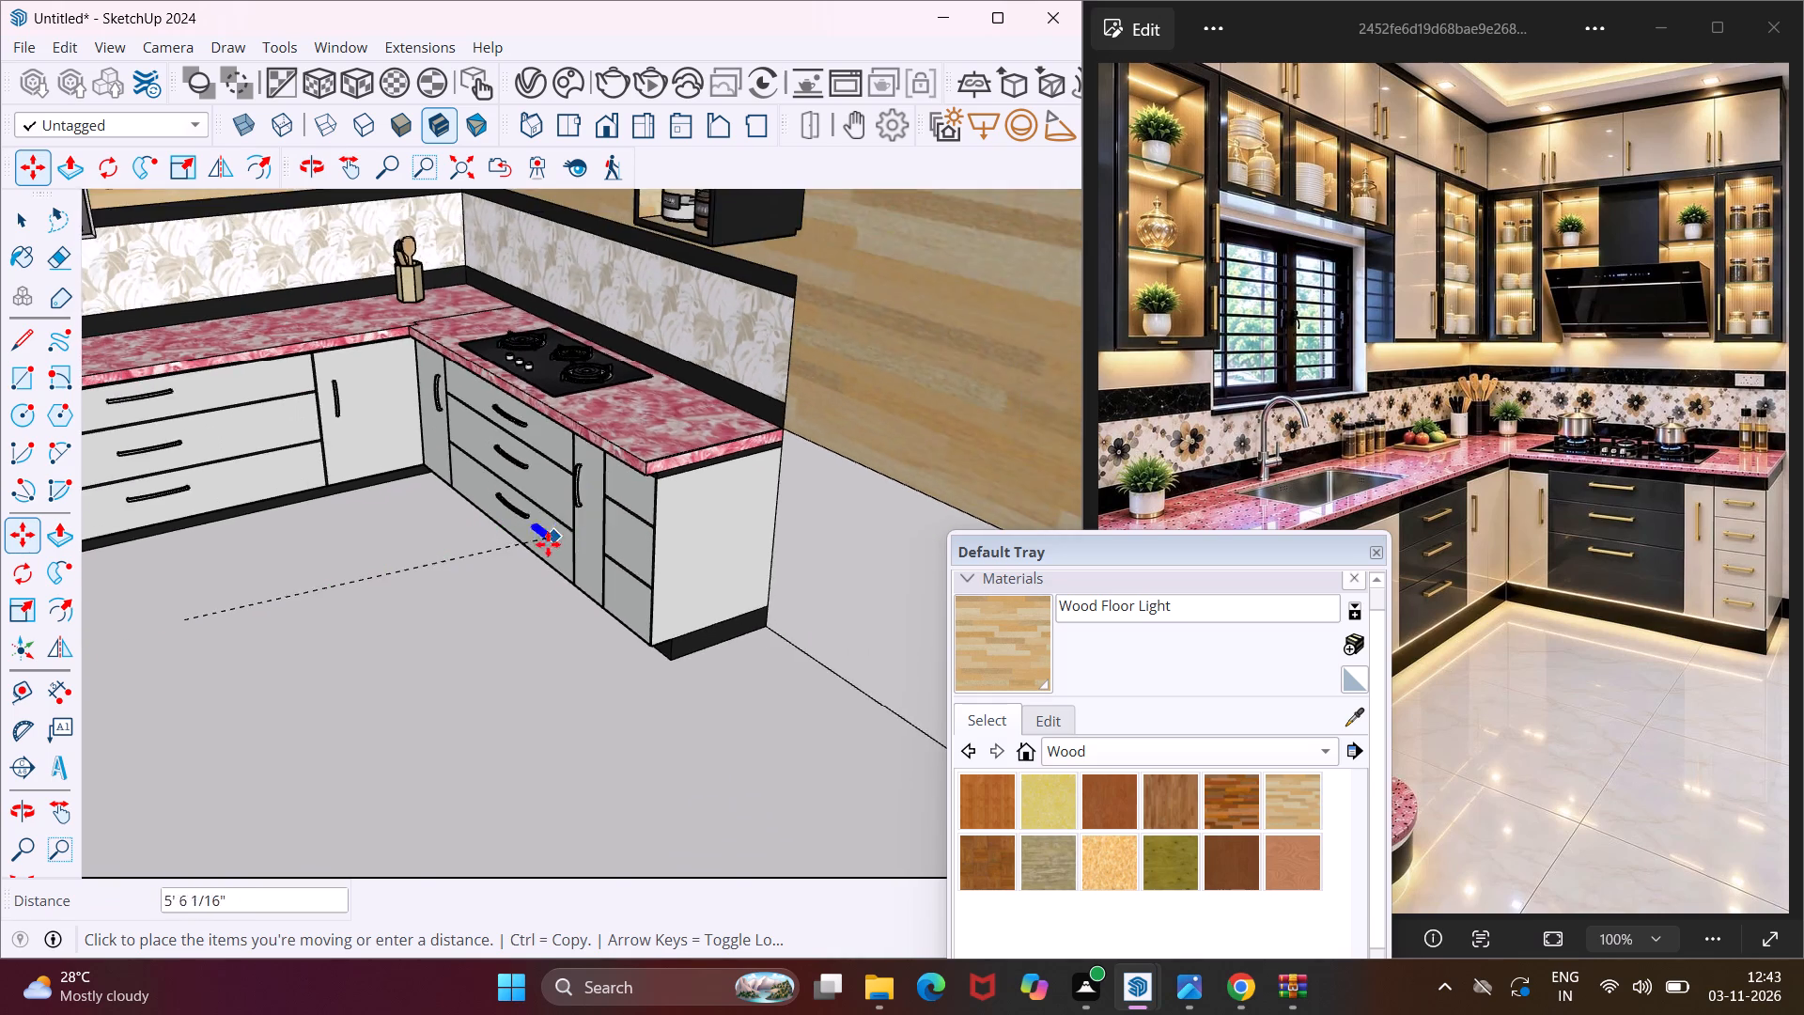
scroll(548, 544, "down", 3)
left_click(597, 630)
Move the short handle from the floor onto the bottom drawer front of the narrow end column.
scroll(594, 629, "up", 4)
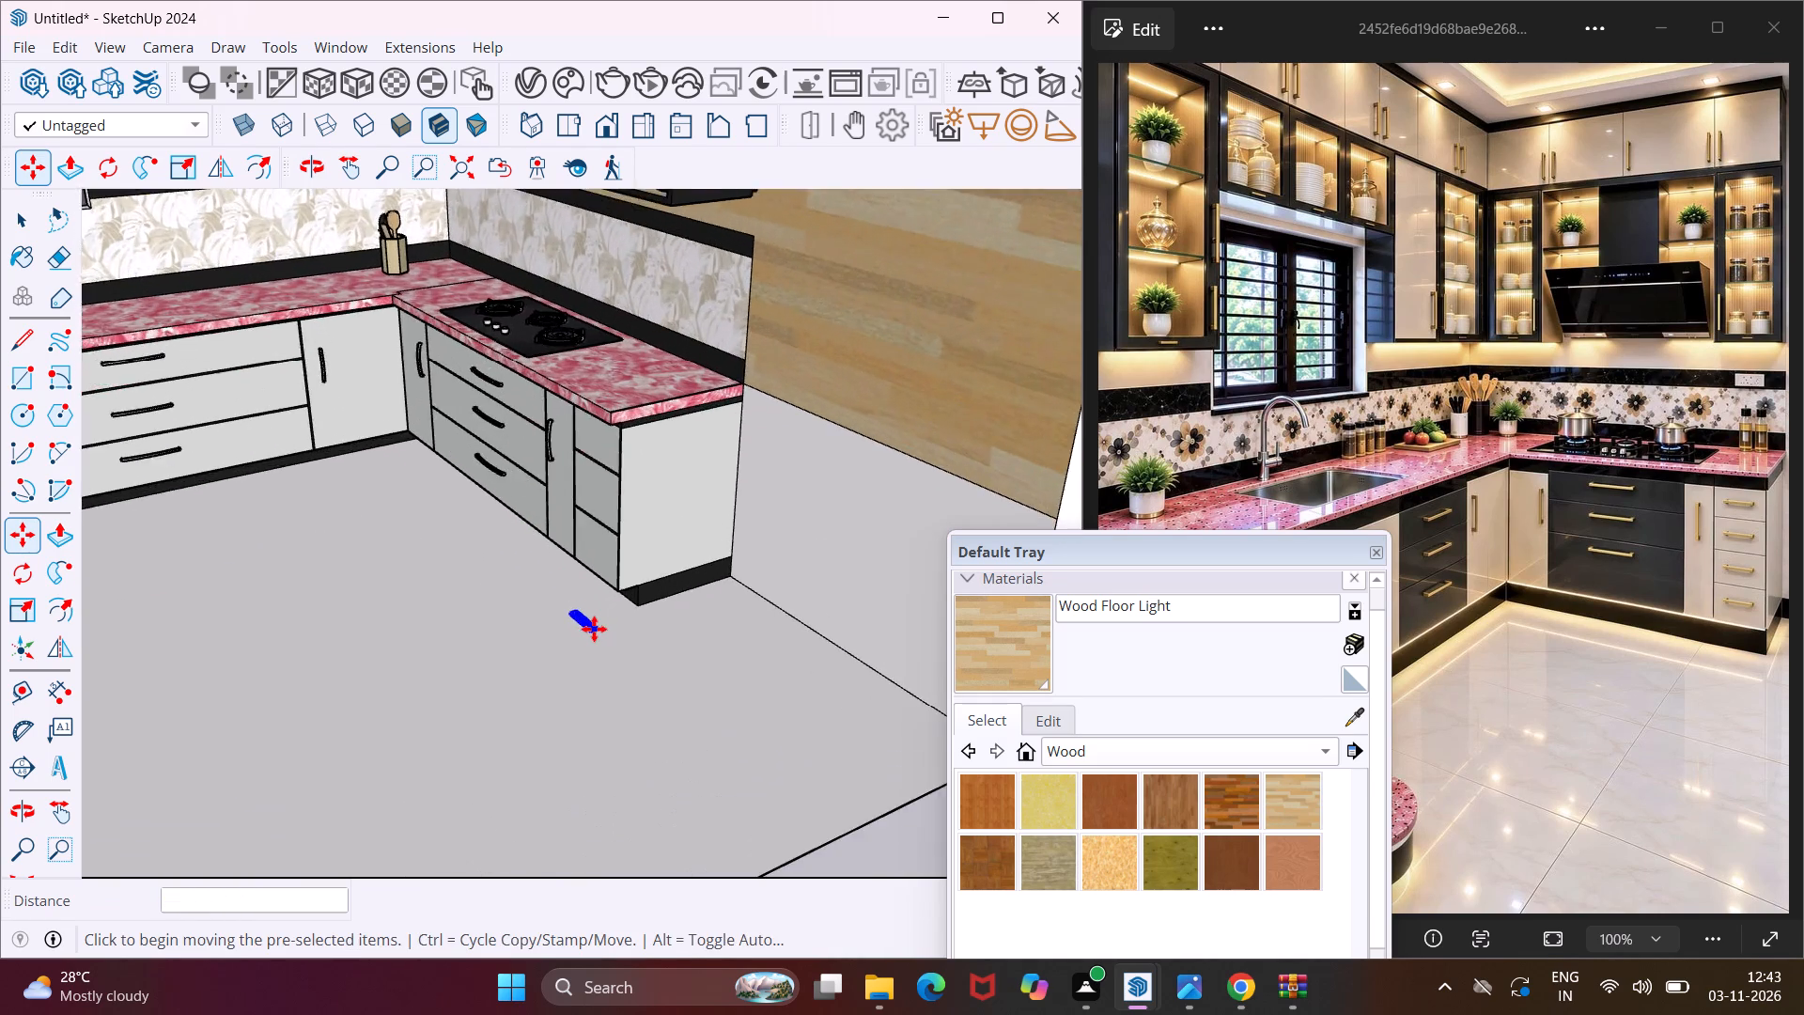
scroll(594, 629, "up", 14)
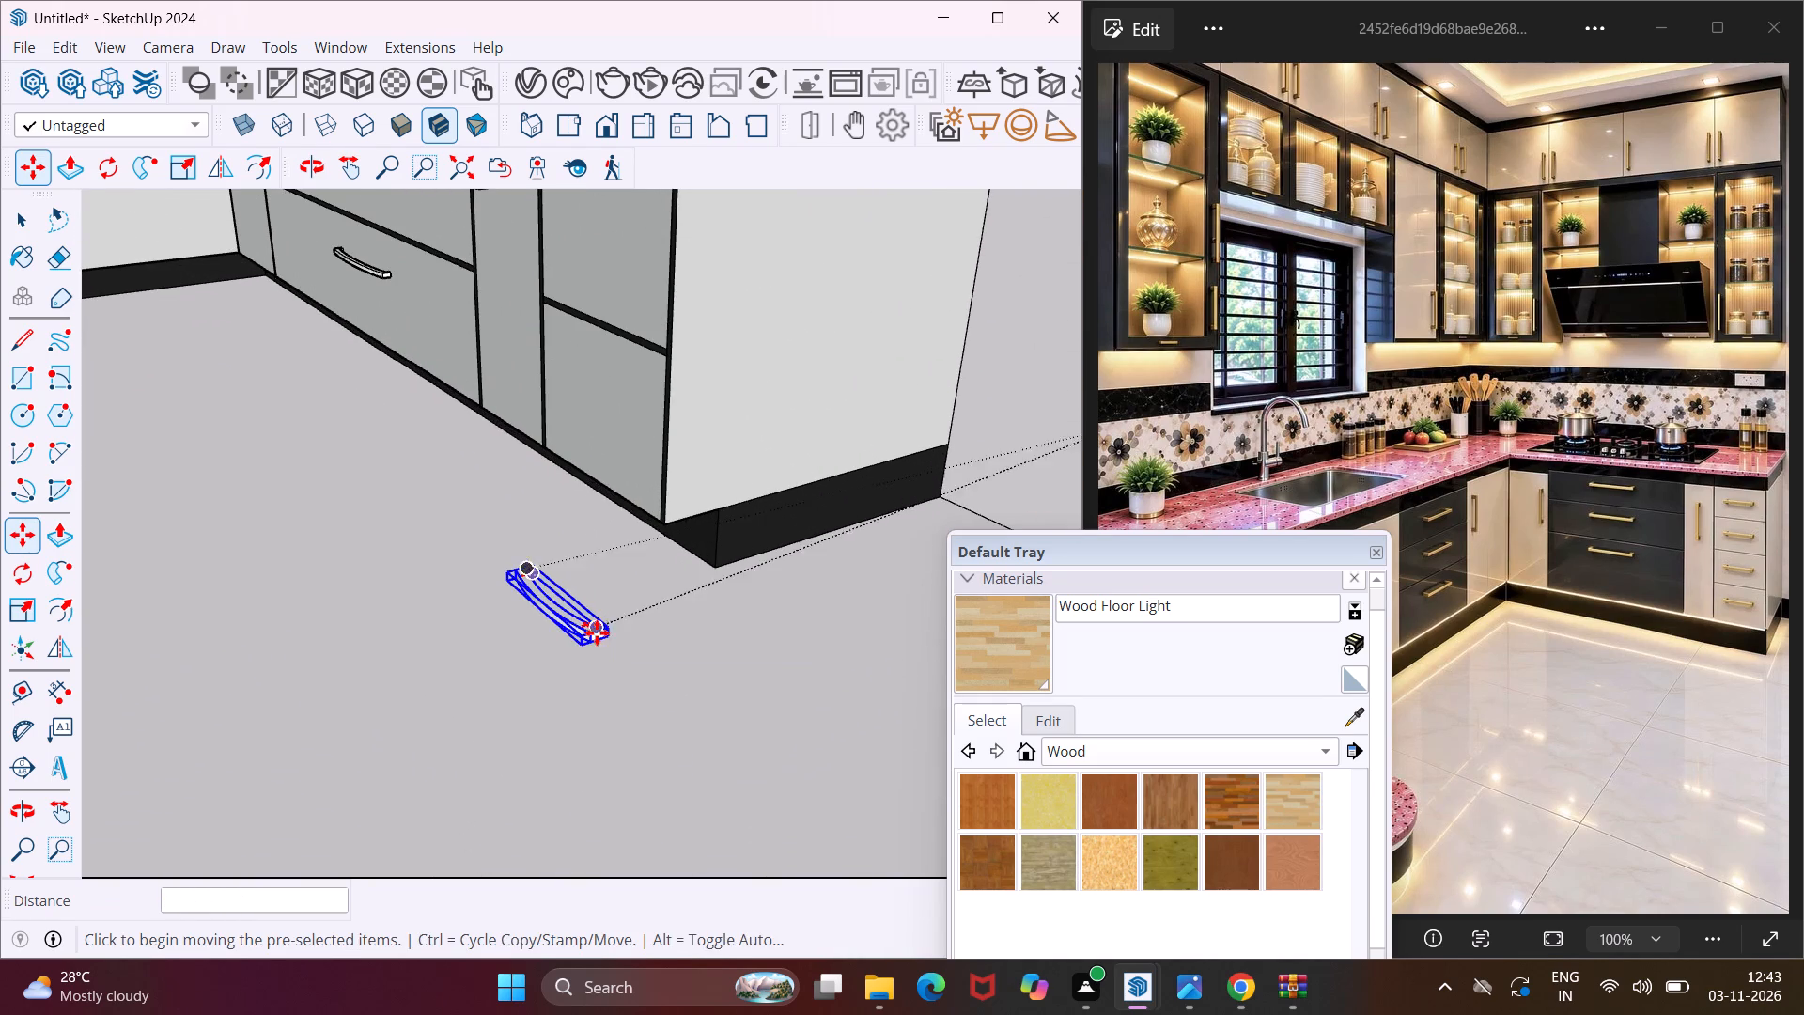
scroll(597, 632, "up", 10)
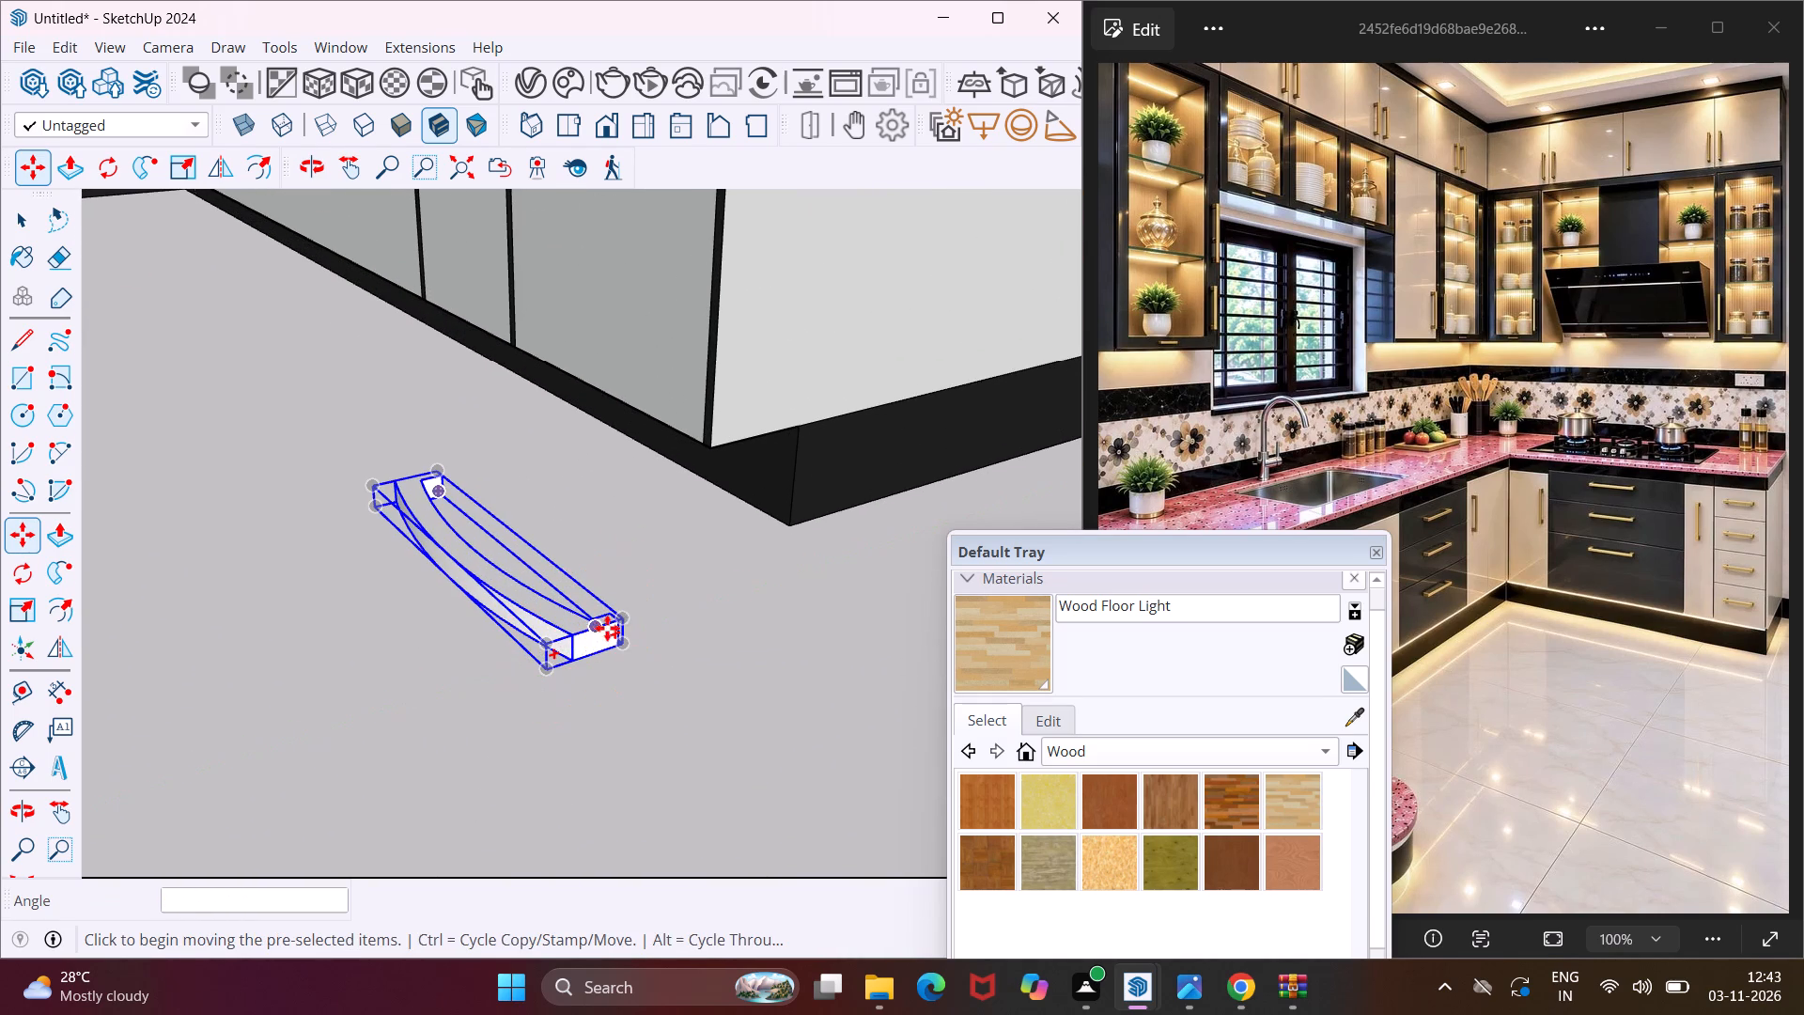
scroll(619, 616, "up", 2)
left_click(617, 624)
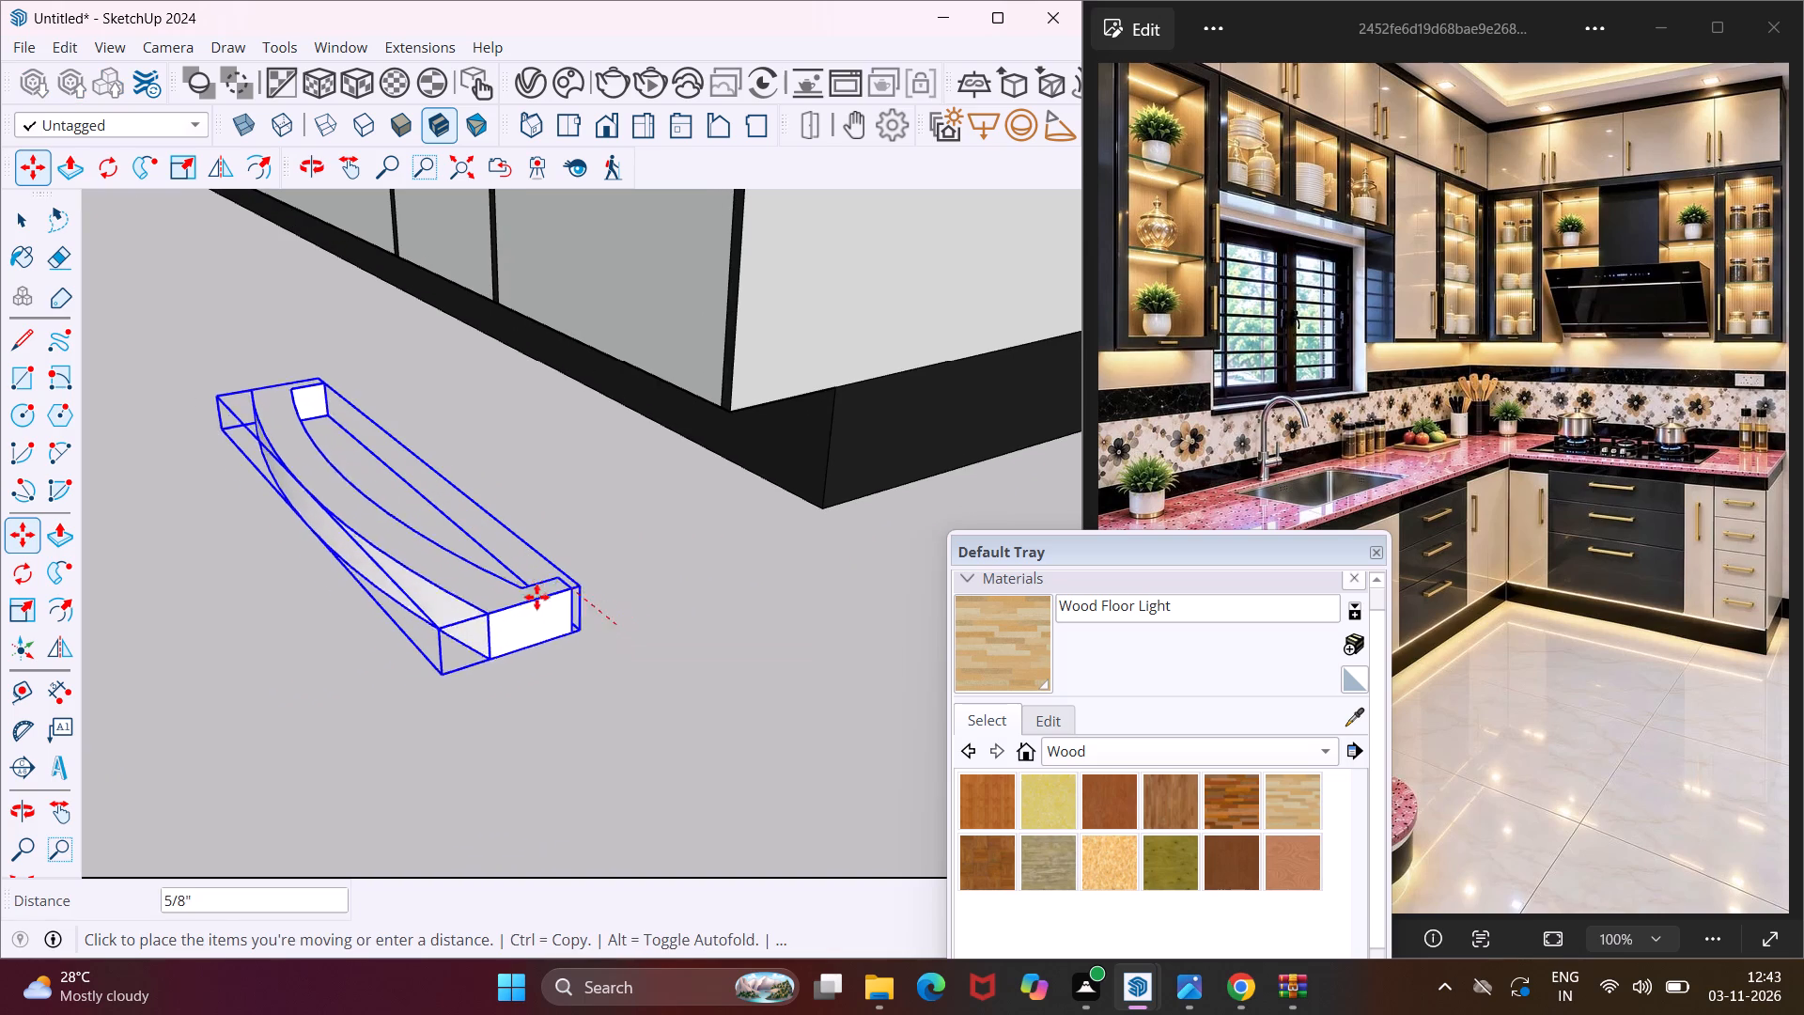
scroll(529, 597, "down", 16)
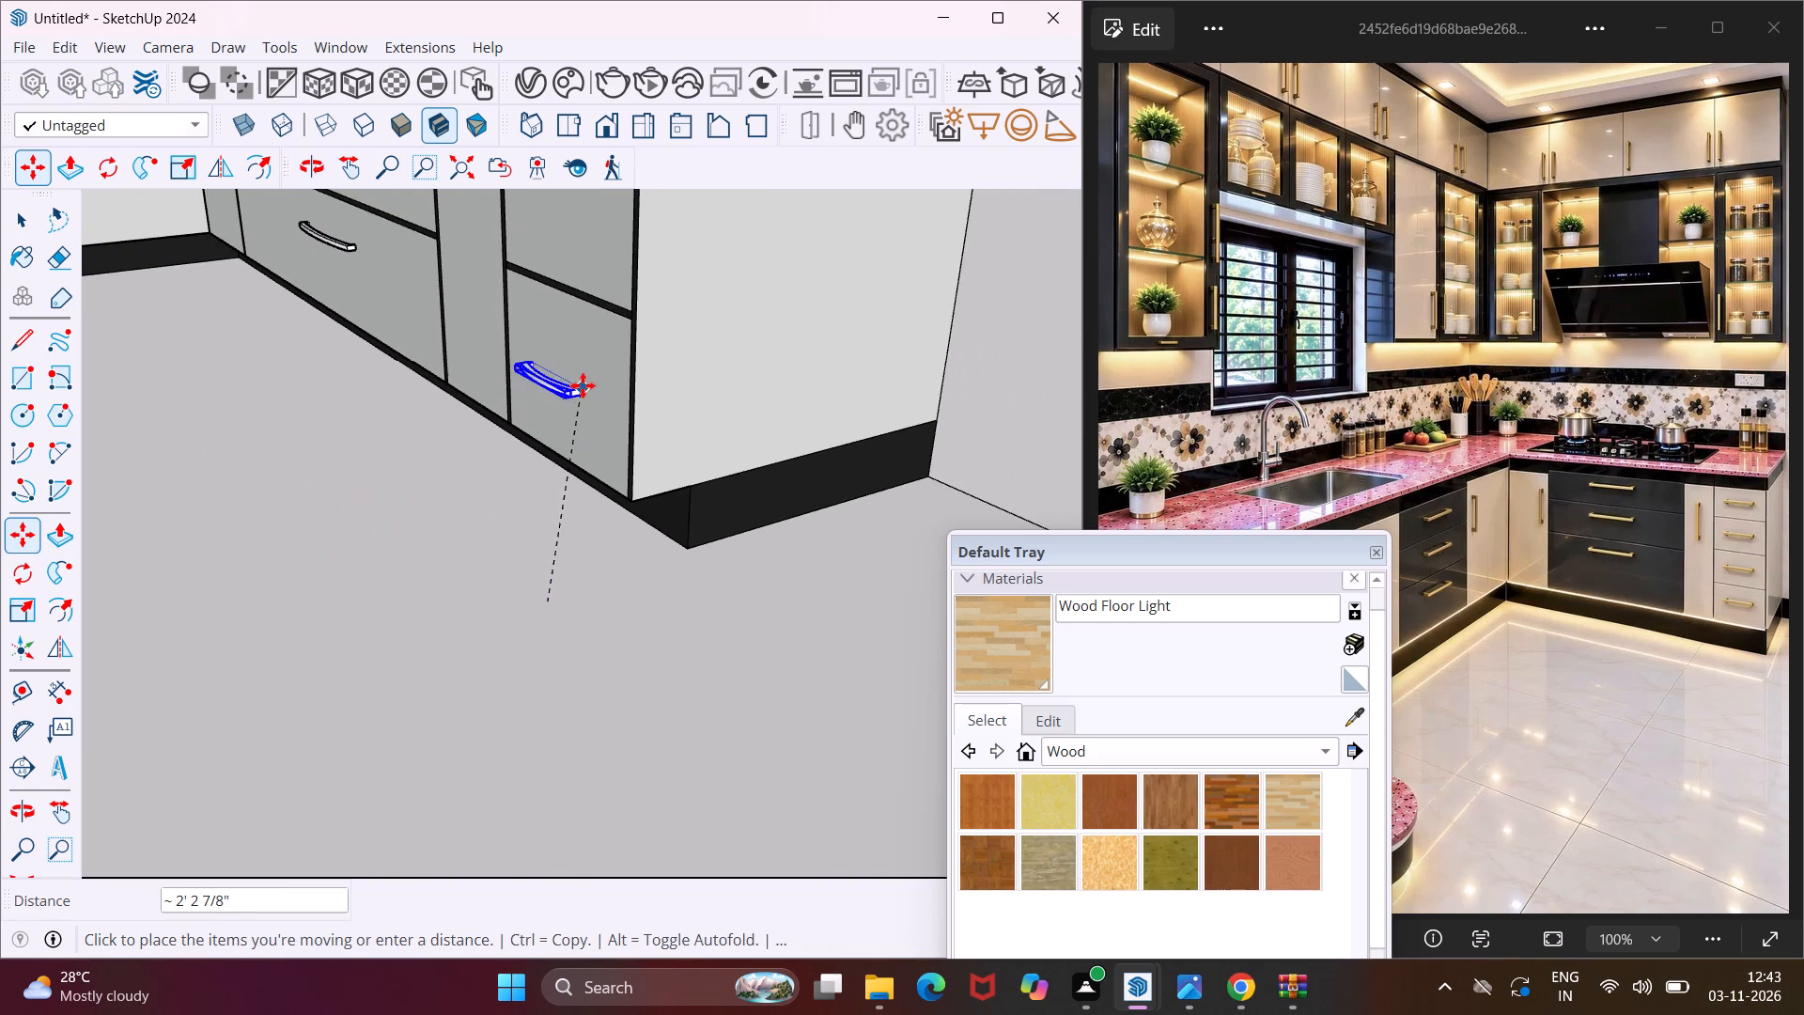
left_click(593, 347)
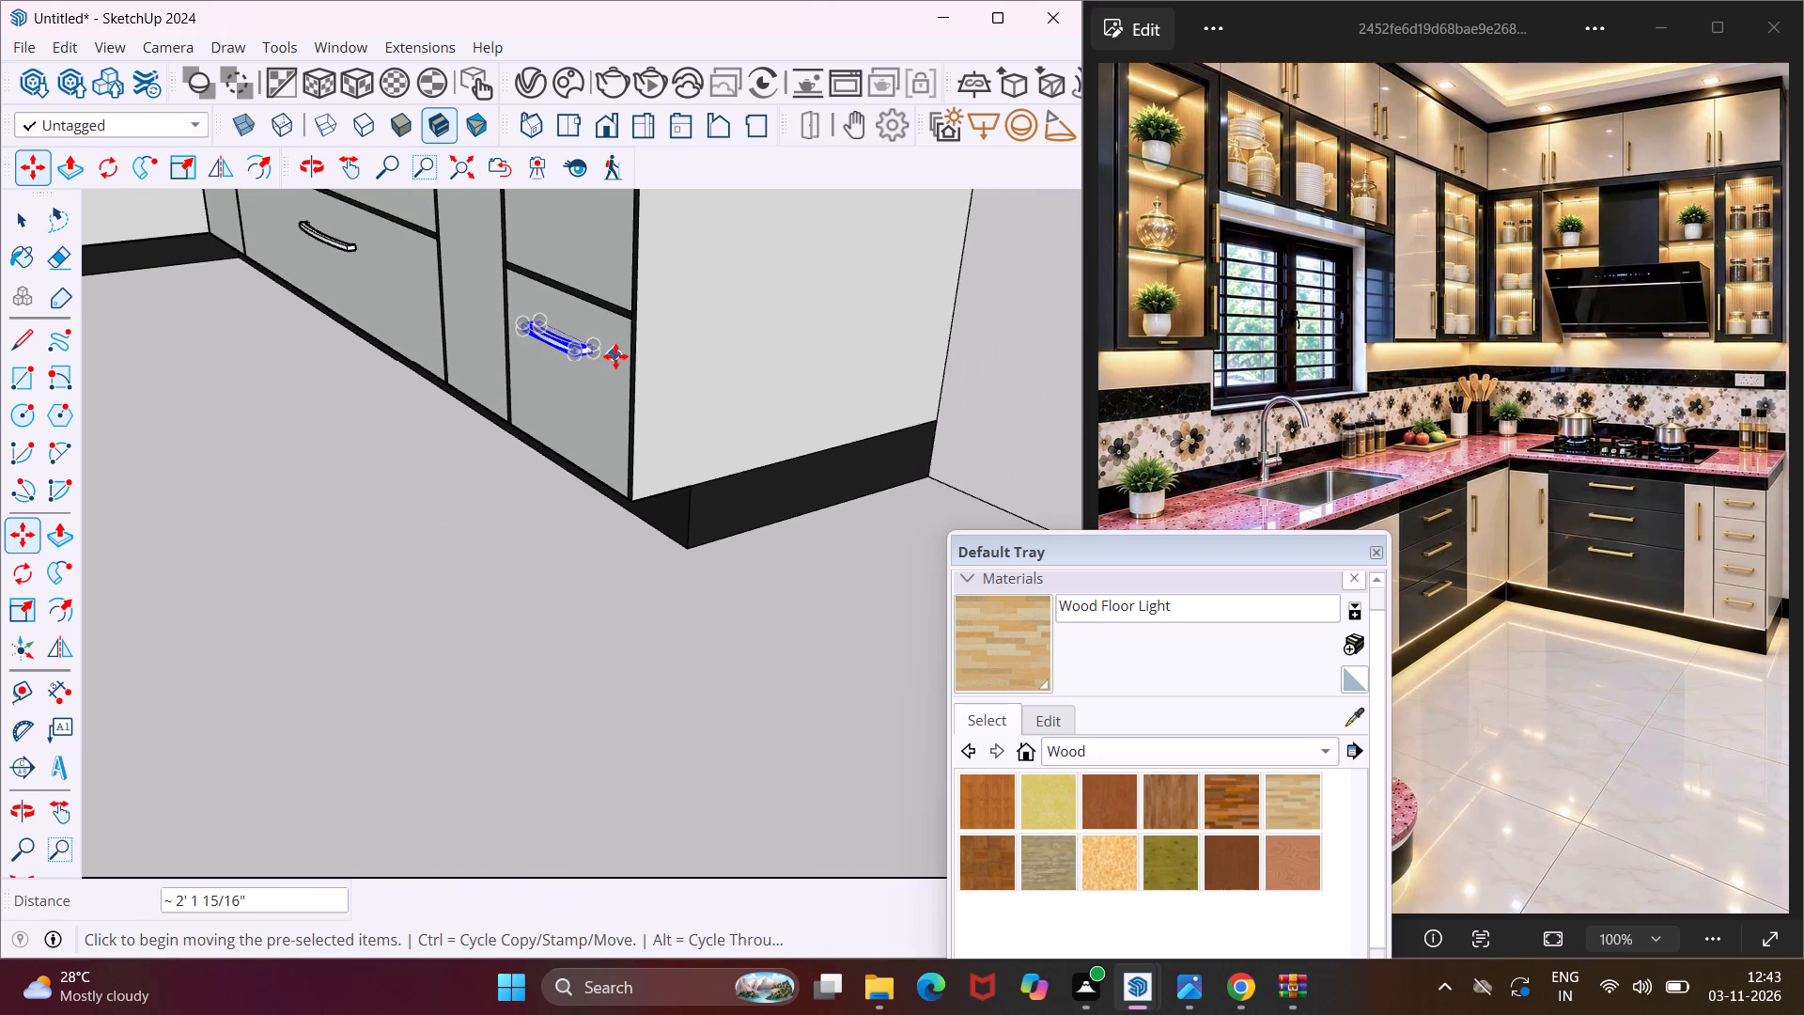
Copy the bottom drawer's short handle 9 1/2" straight up onto the middle drawer front.
left_click(615, 356)
scroll(613, 296, "down", 4)
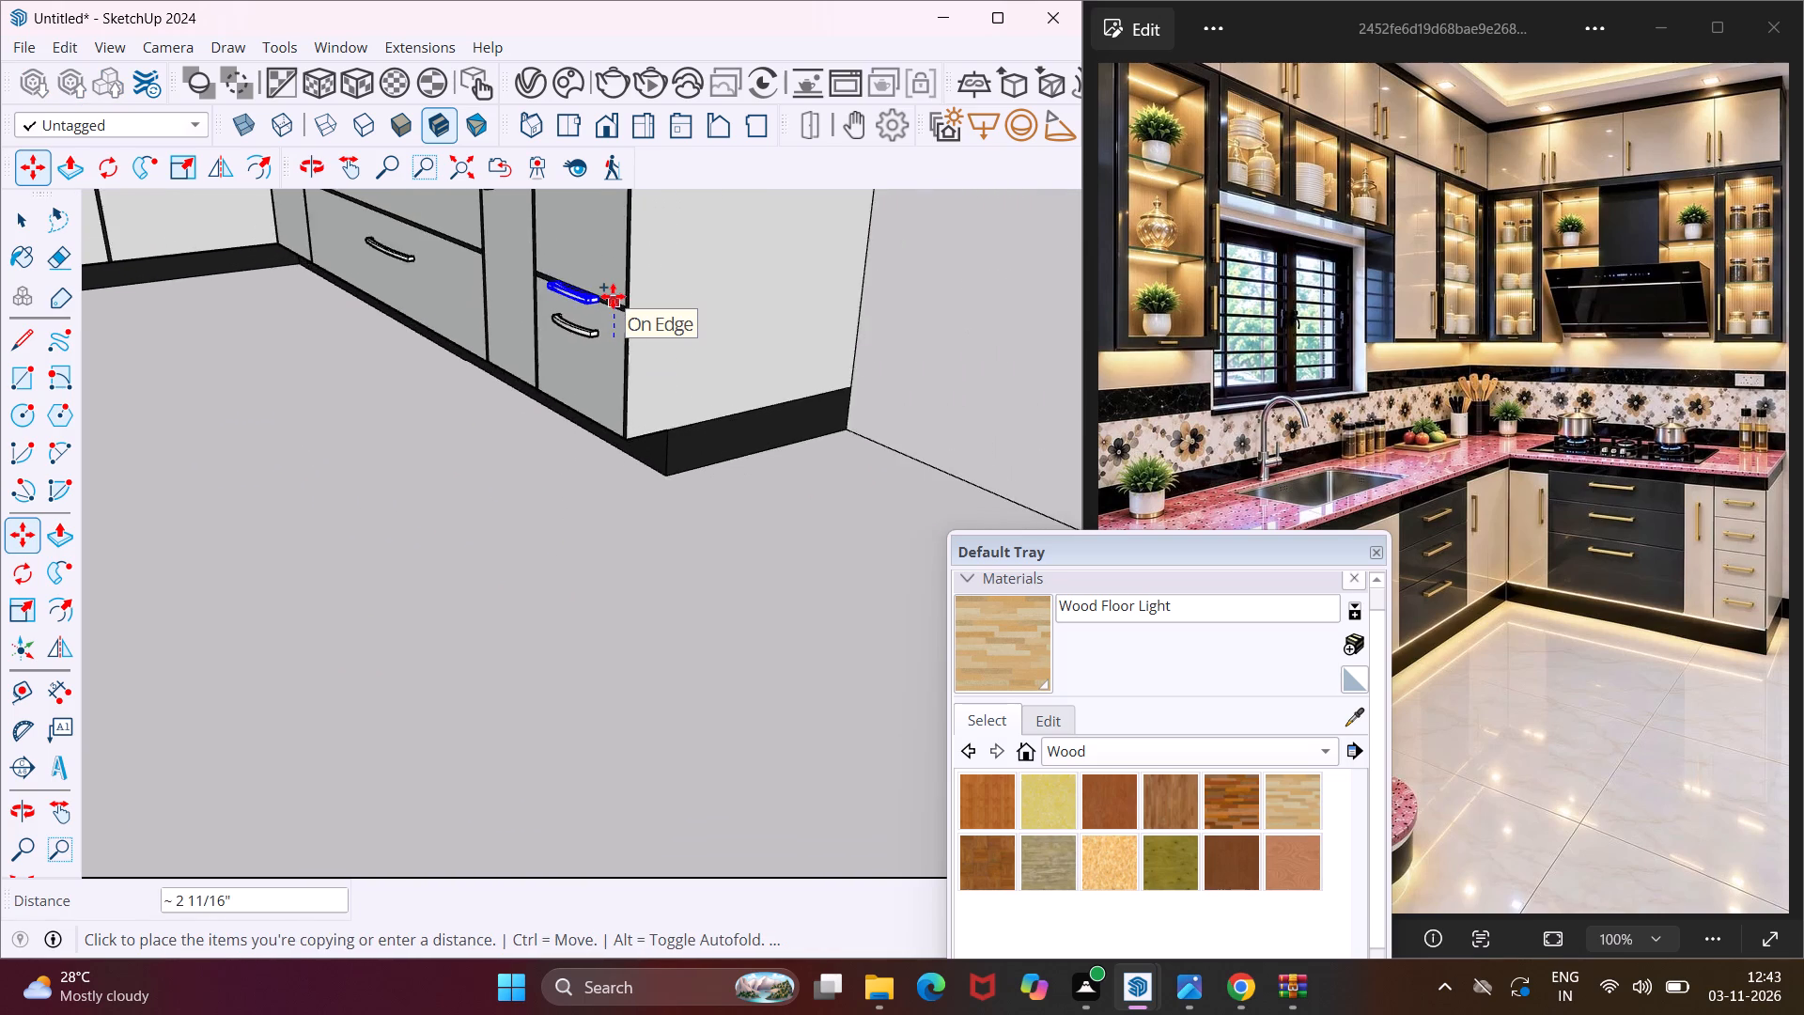
scroll(613, 296, "down", 7)
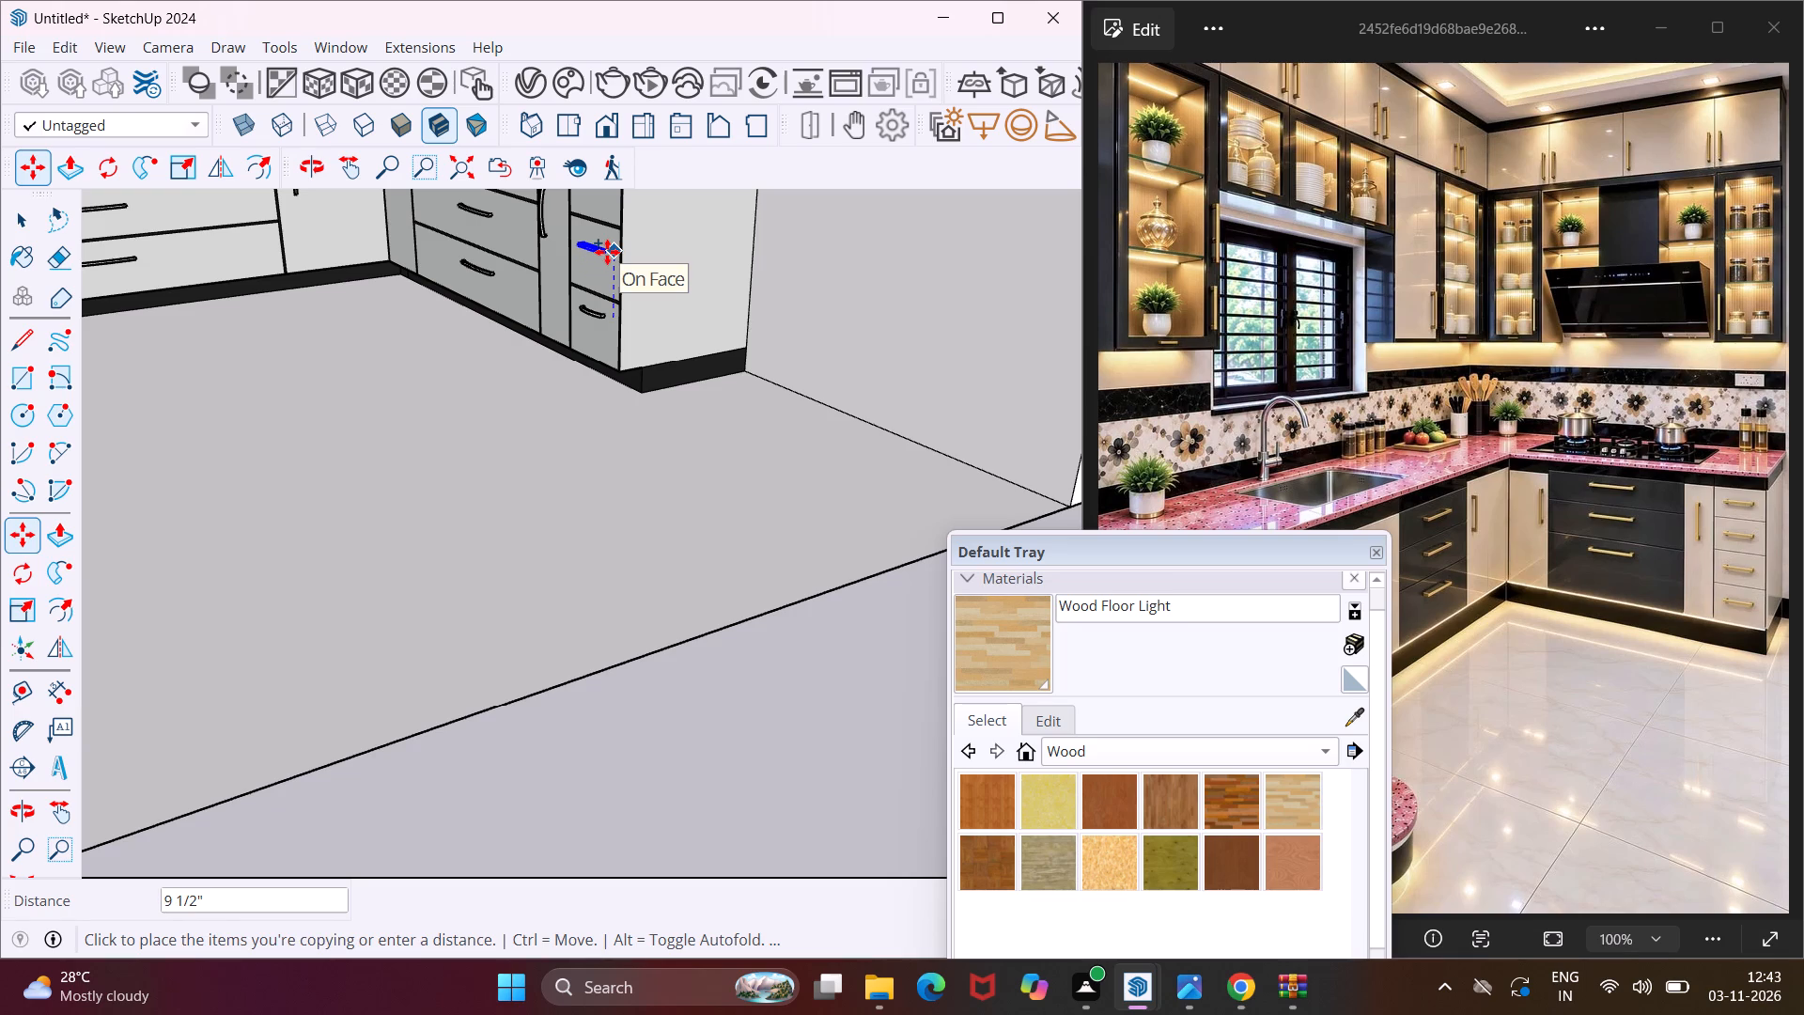
left_click(607, 252)
Copy the middle drawer's short handle 9 13/16" up onto the top drawer front of the end column.
left_click(604, 272)
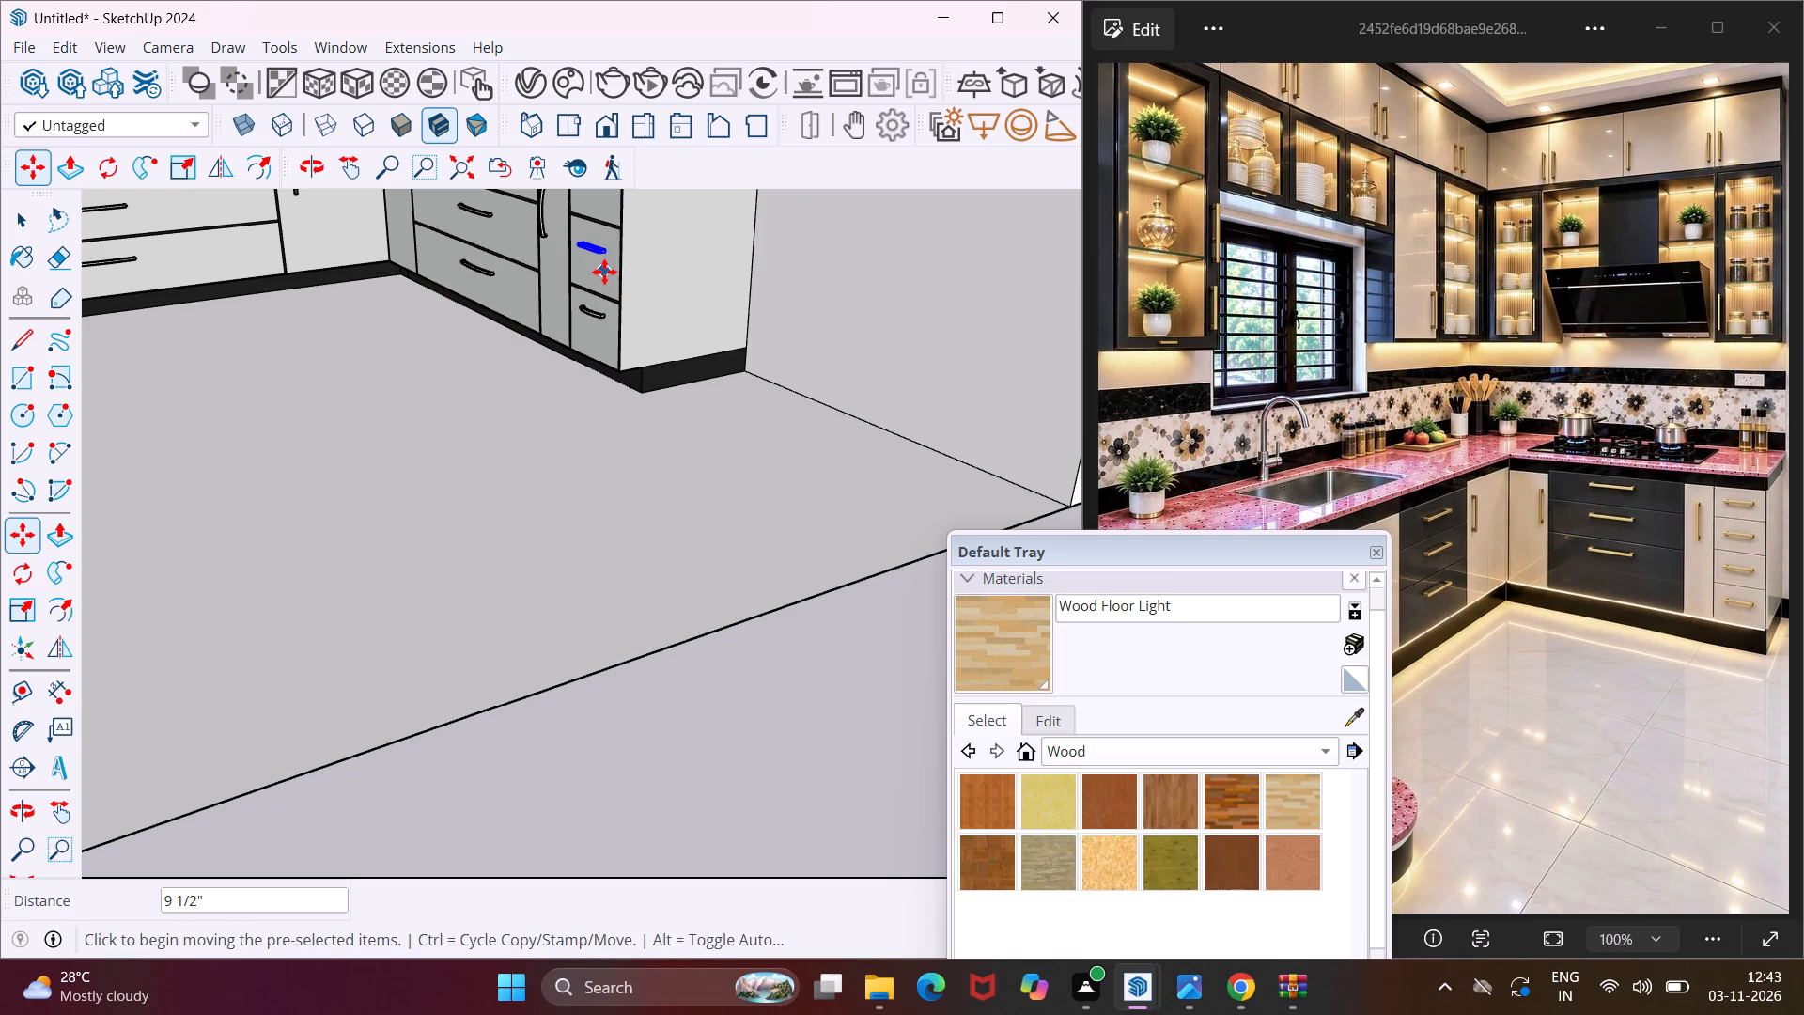
scroll(605, 236, "down", 6)
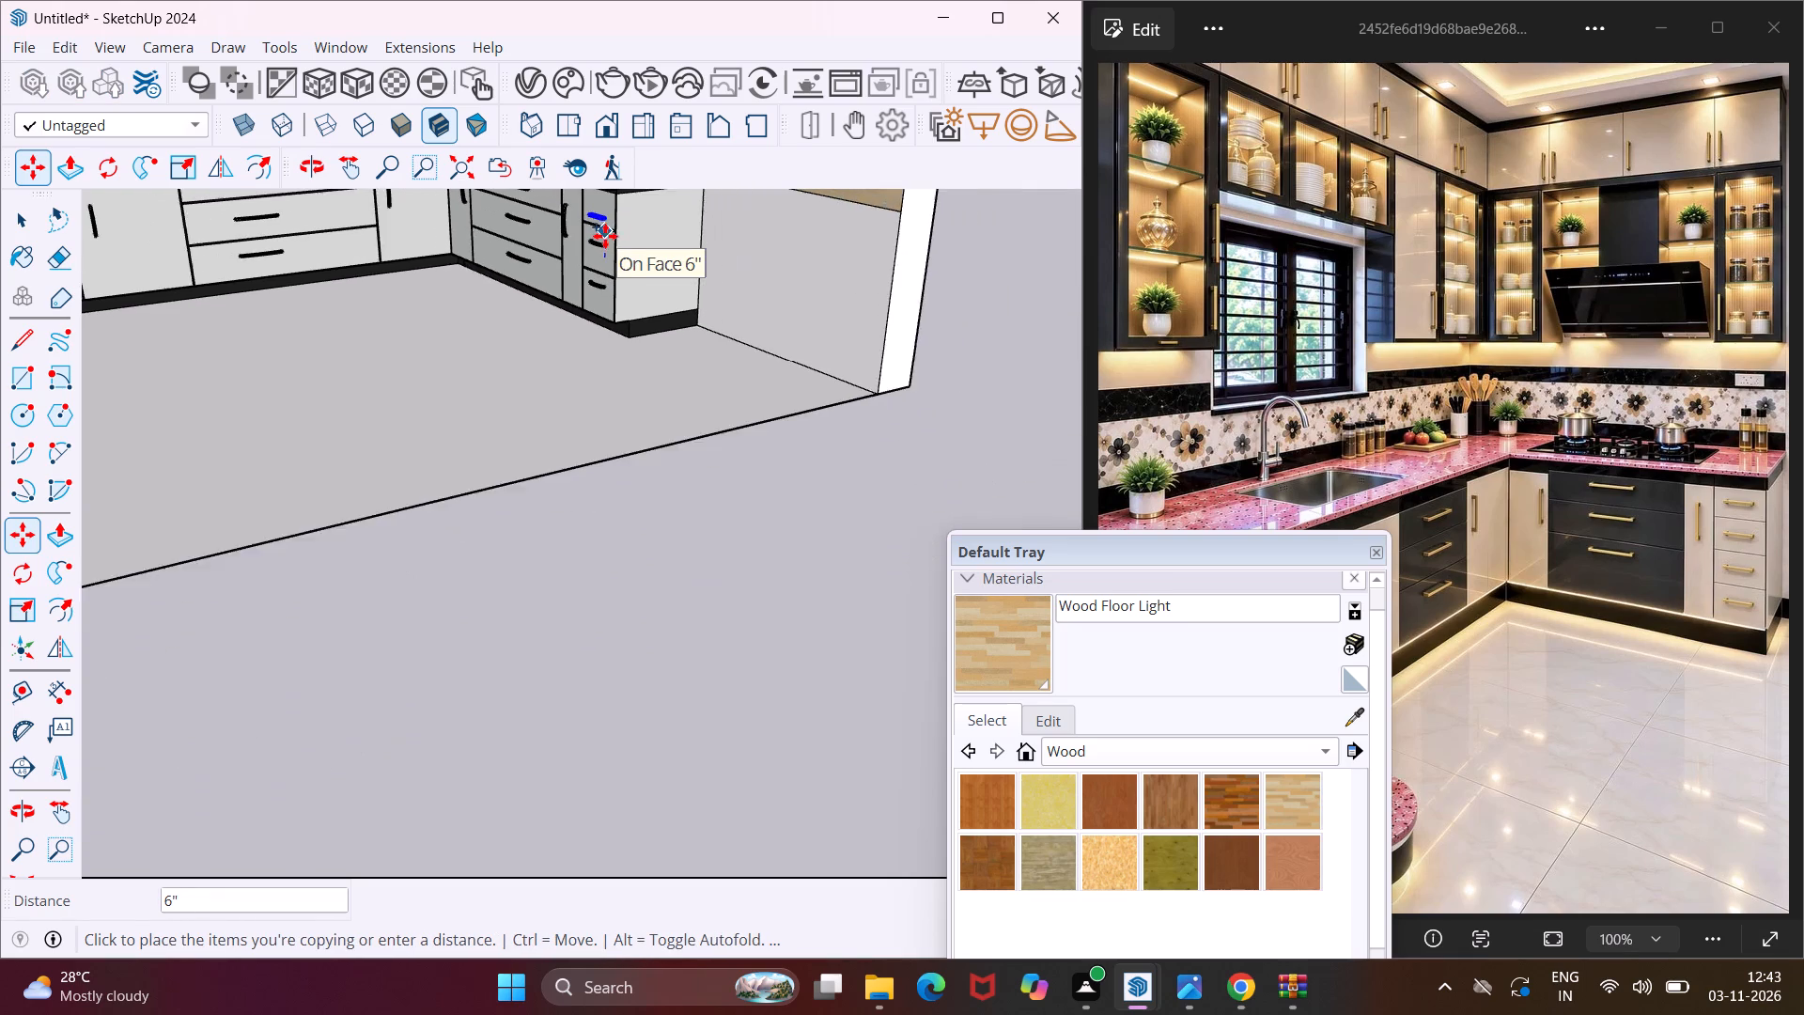
scroll(605, 218, "up", 2)
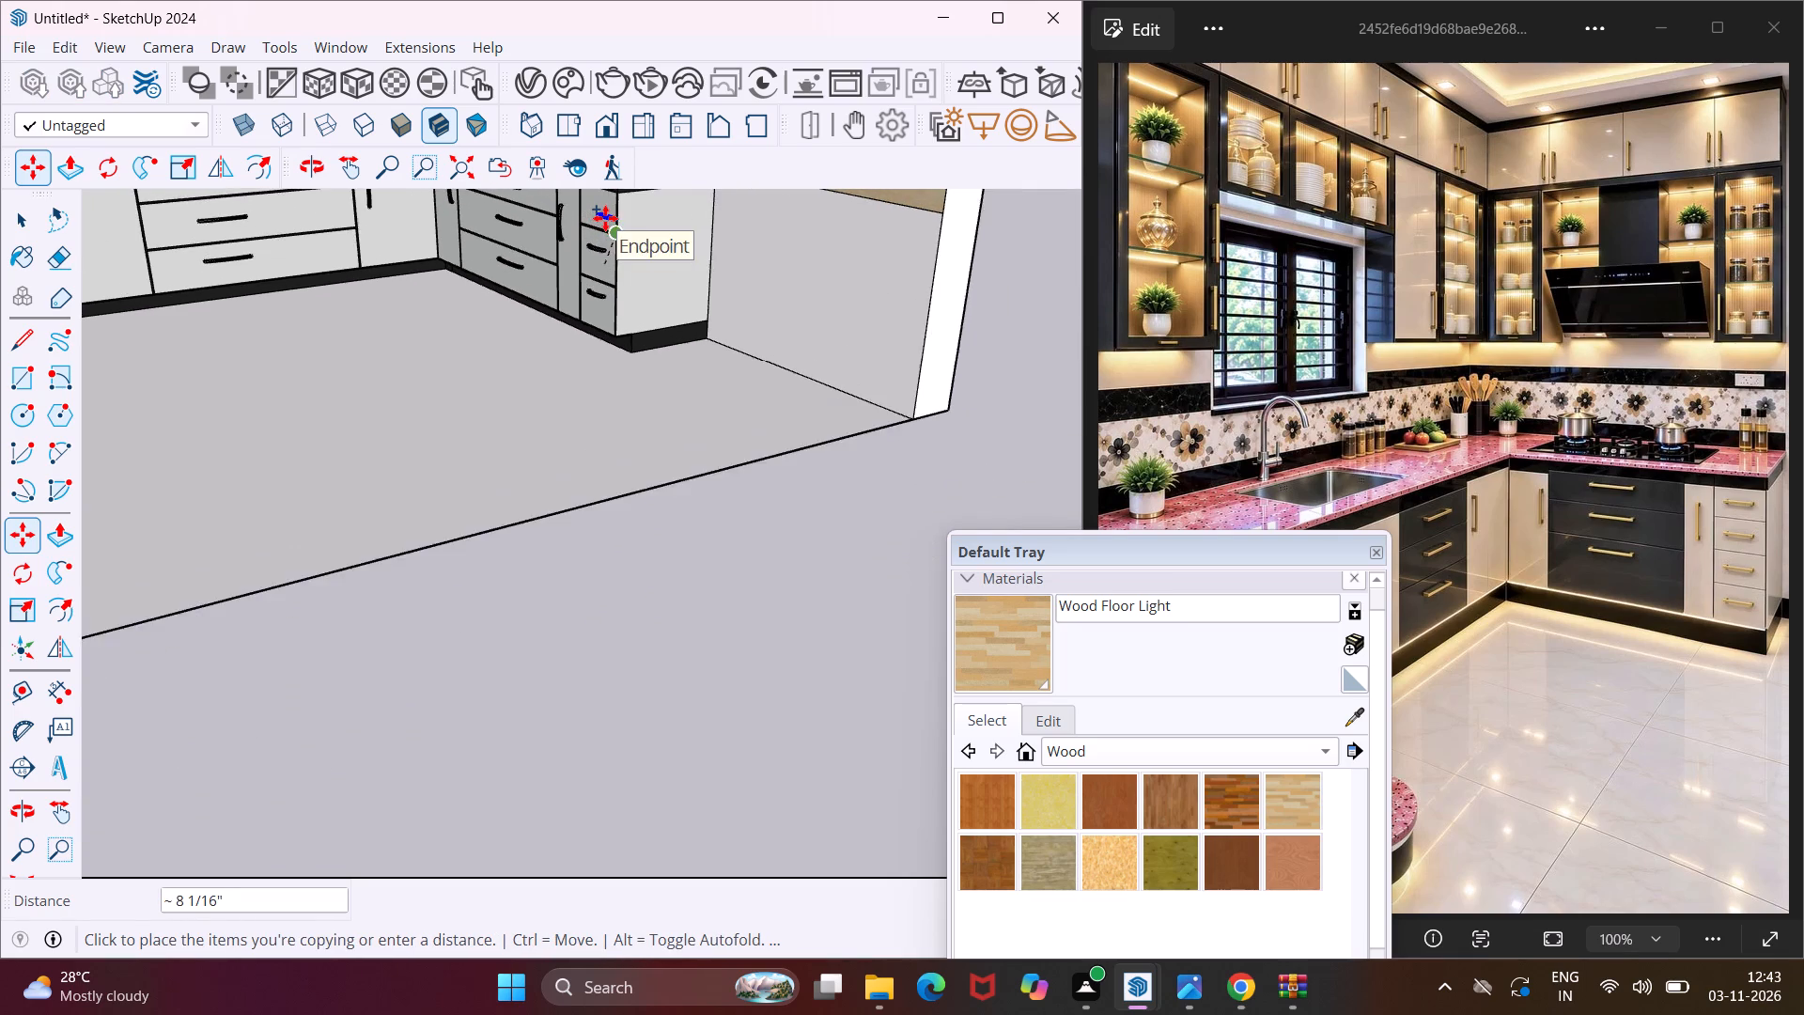
scroll(605, 218, "up", 4)
left_click(595, 215)
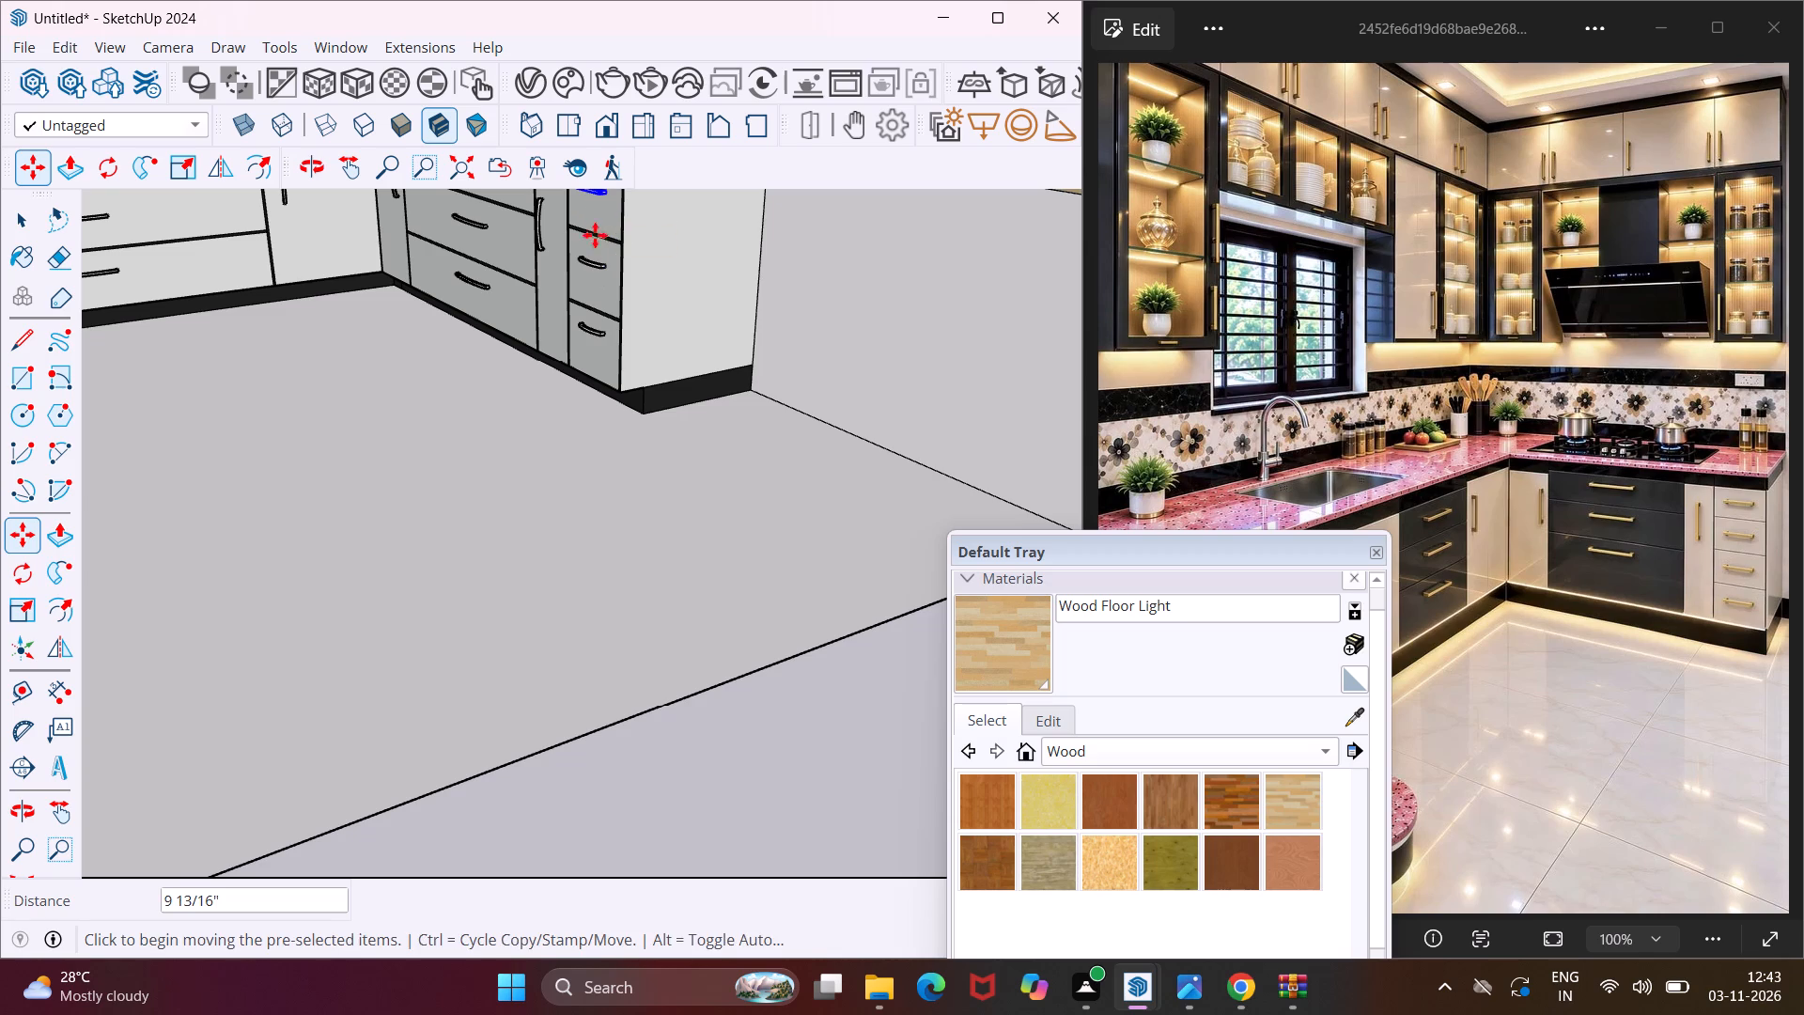
scroll(607, 304, "down", 3)
key("Escape")
key("space")
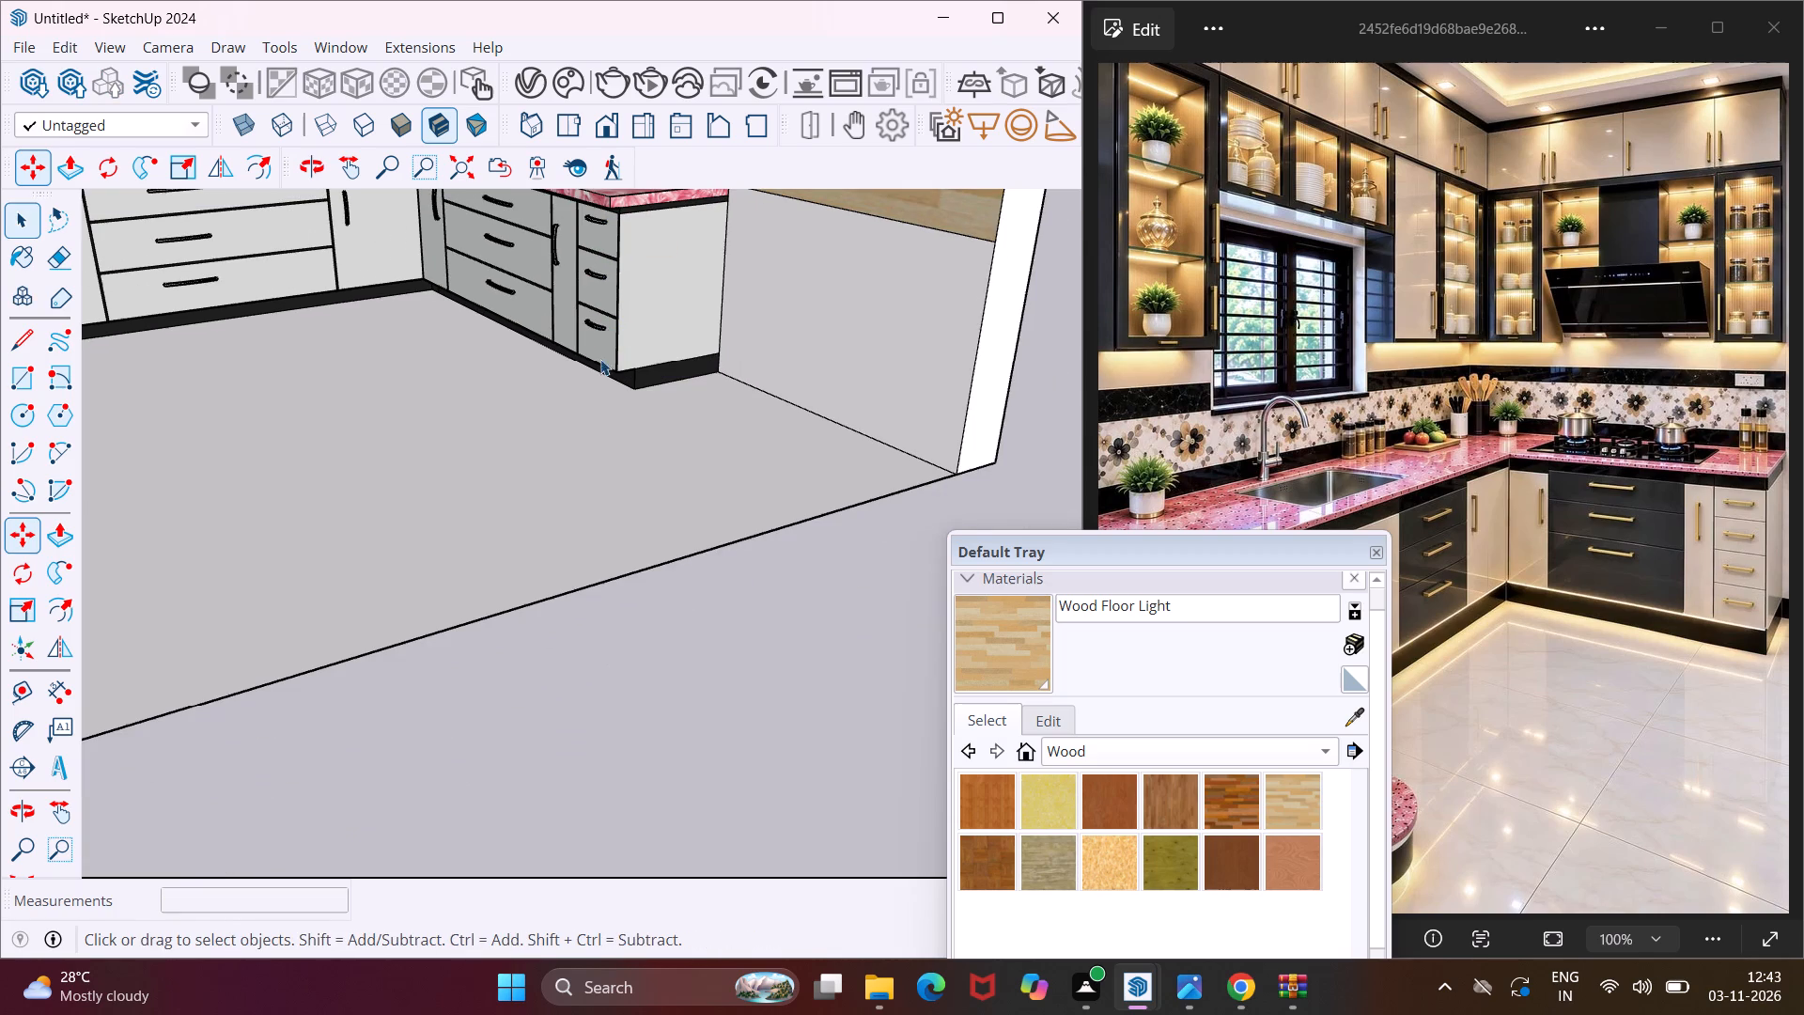
Draw a 15' by 6" vertical rectangle below the floor along the bottom outer edge of the hob-side wall.
middle_click_drag(594, 373, 785, 409)
scroll(786, 410, "down", 5)
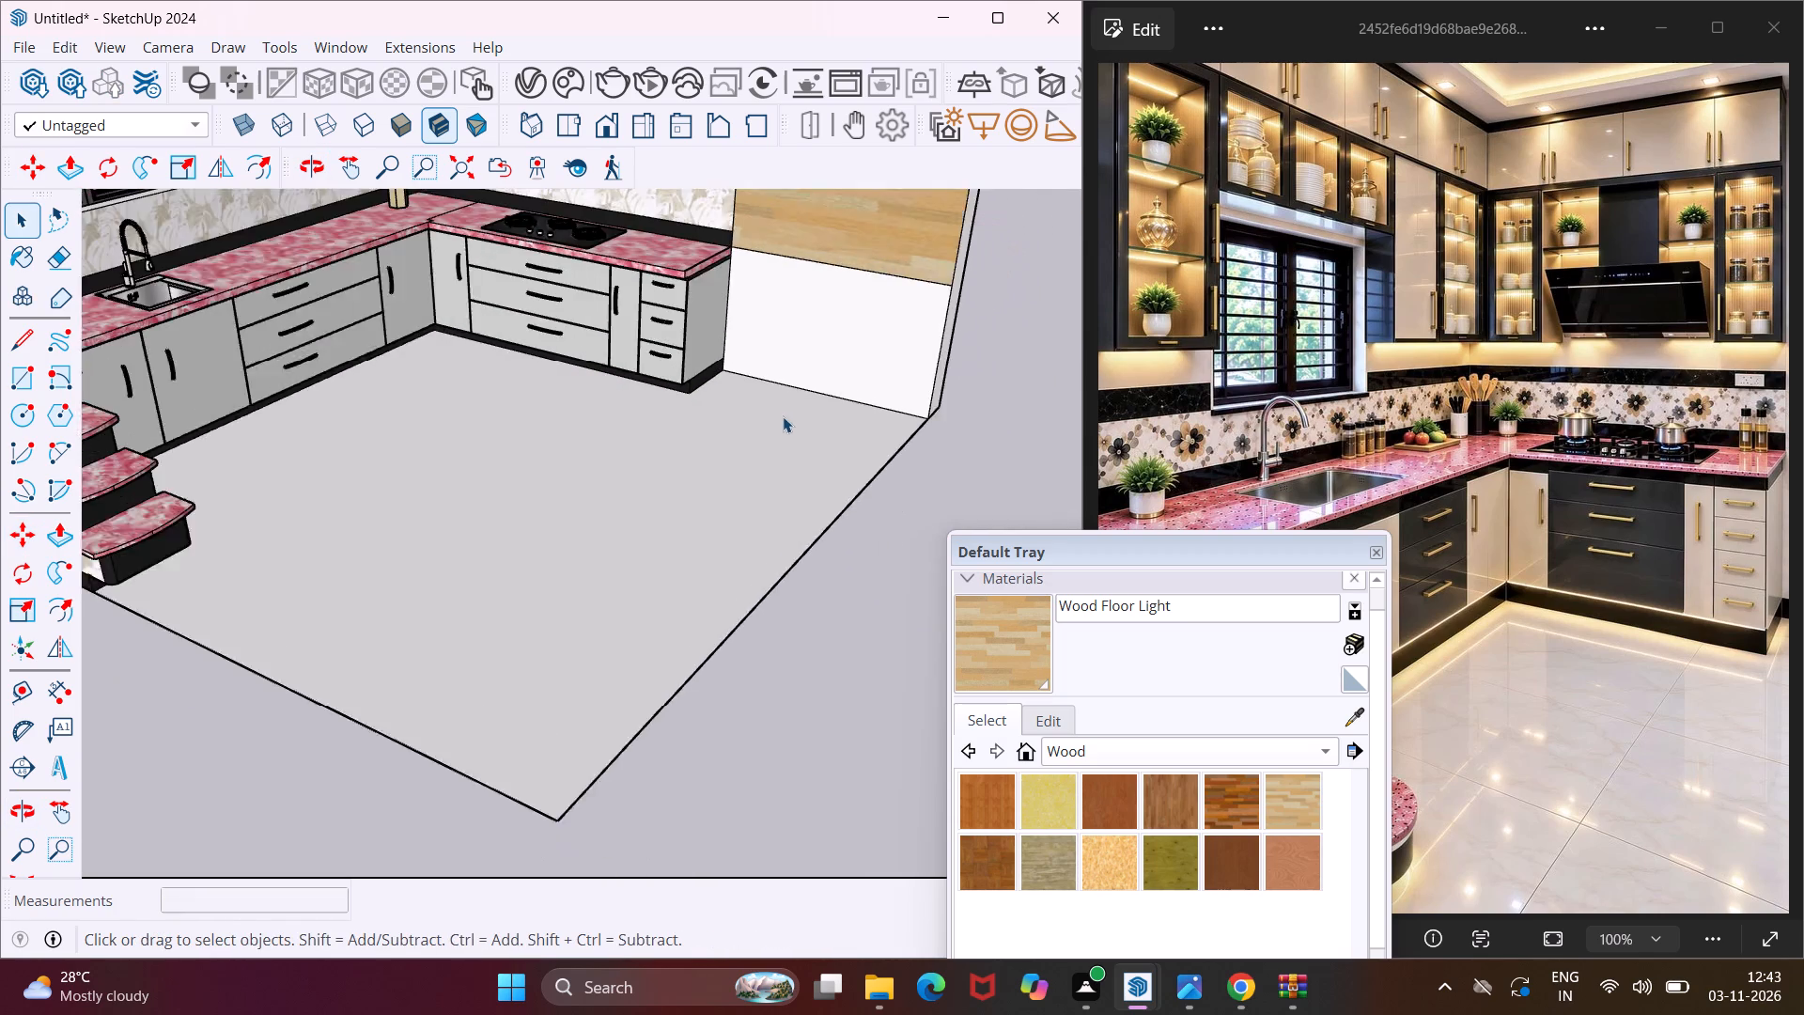
scroll(779, 417, "down", 10)
middle_click_drag(707, 443, 501, 308)
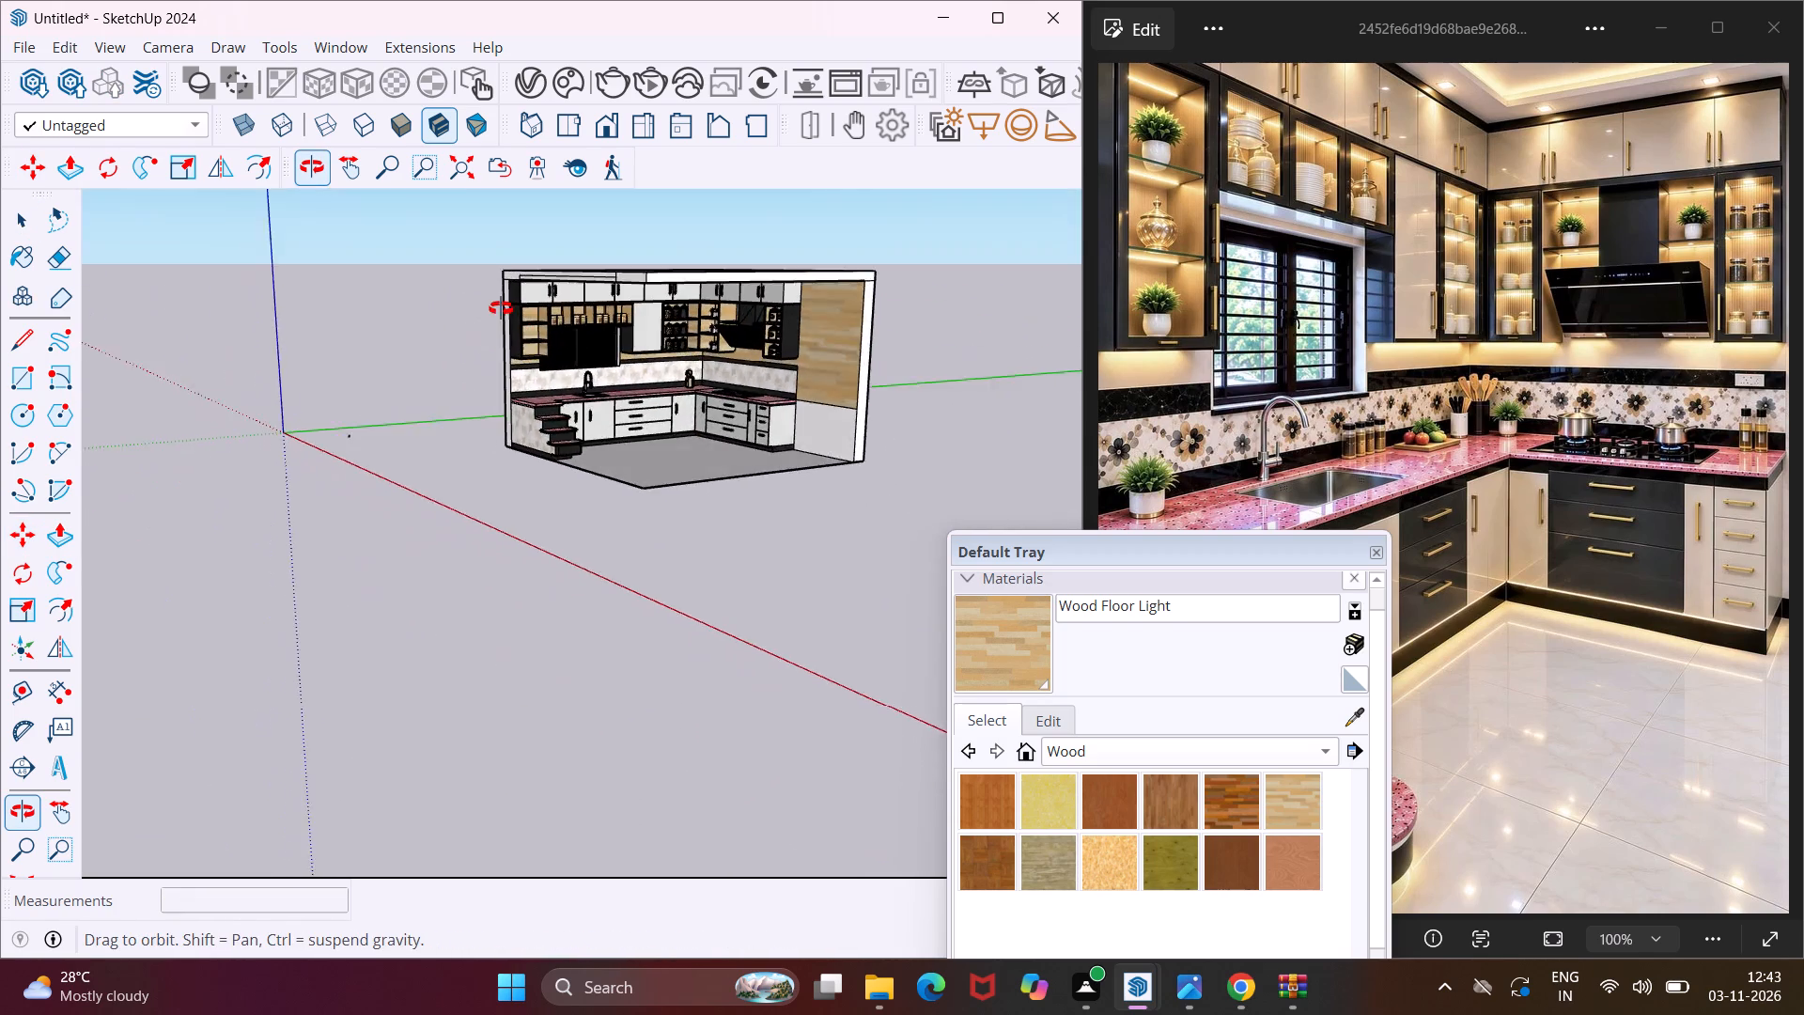
middle_click_drag(501, 308, 439, 262)
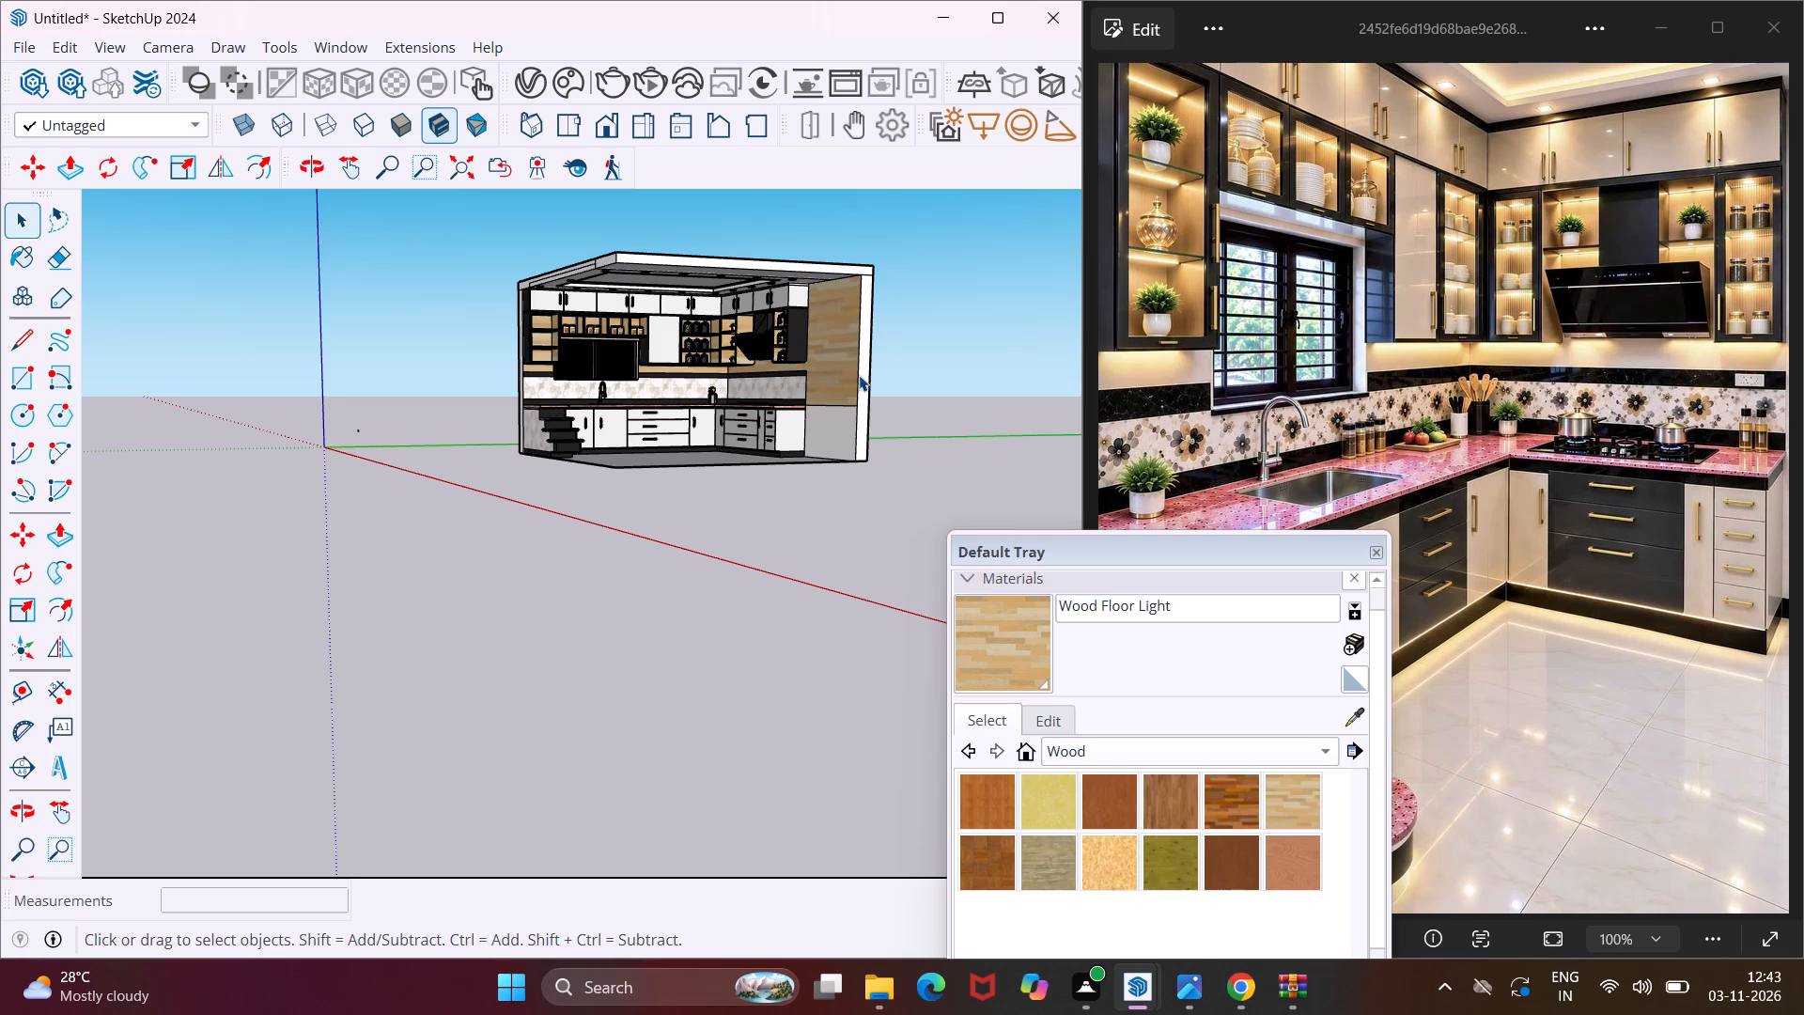
left_click(60, 385)
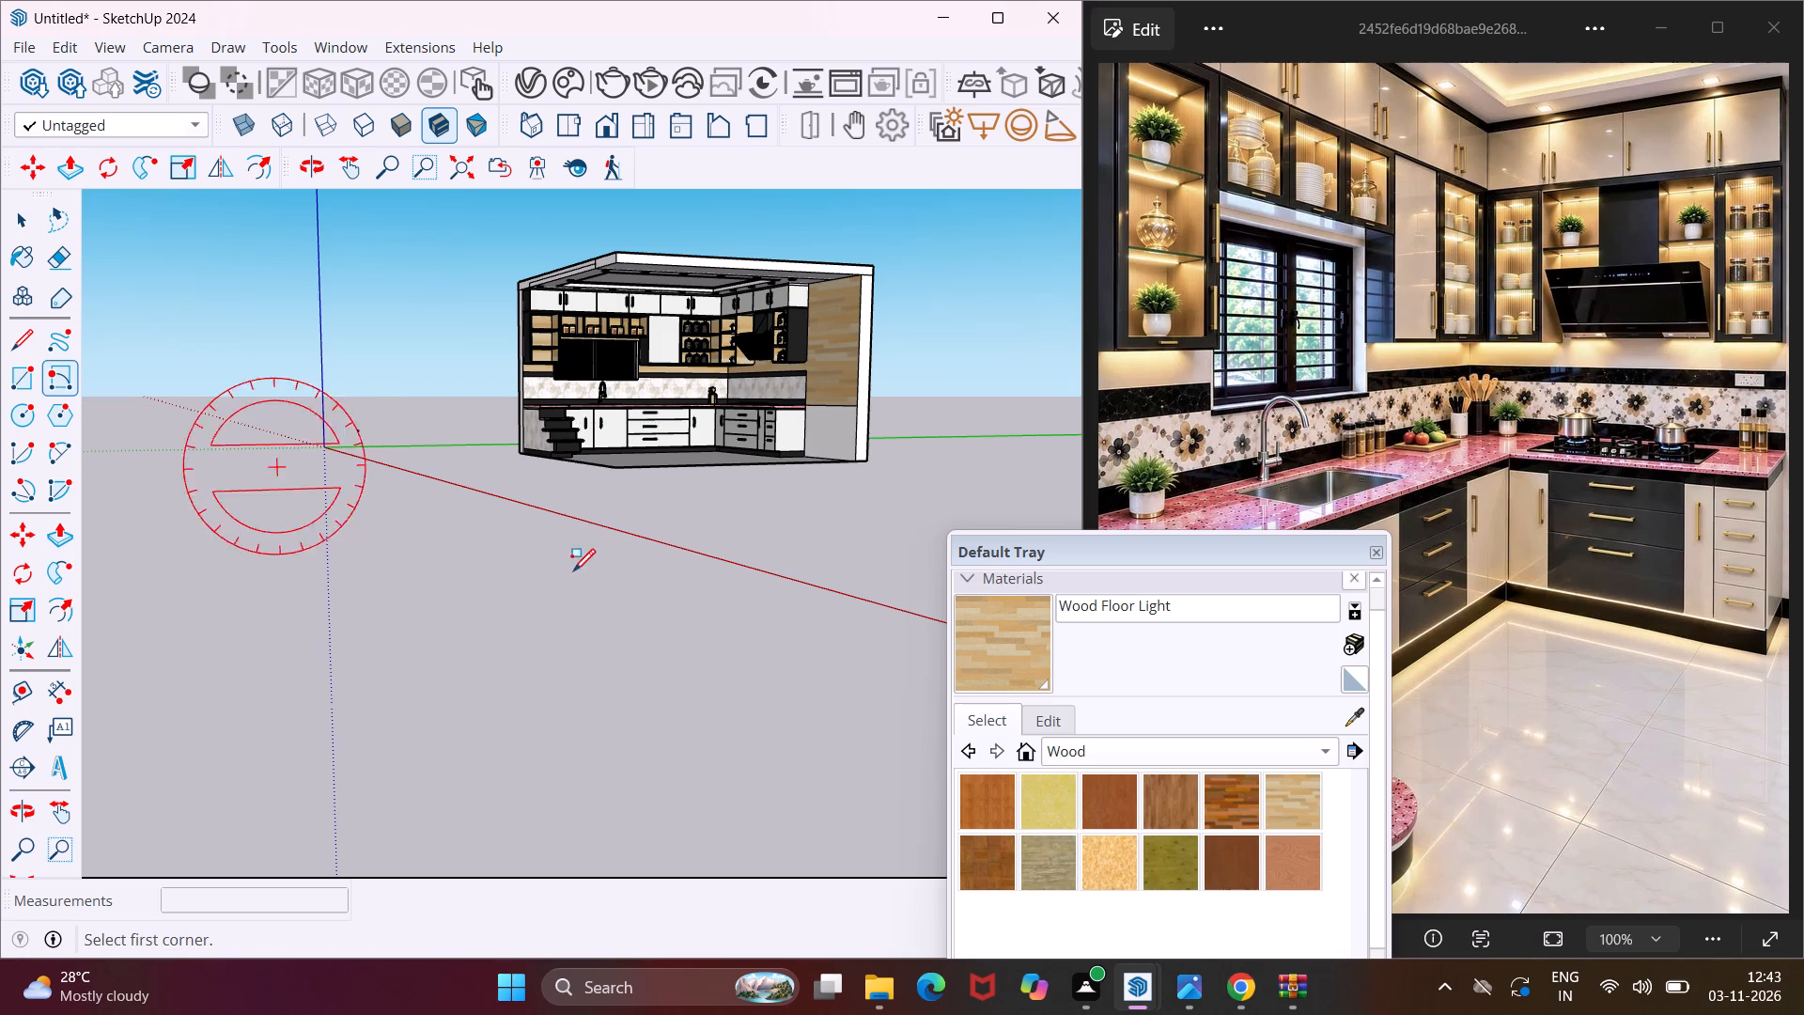
middle_click_drag(889, 465, 589, 500)
scroll(803, 585, "up", 4)
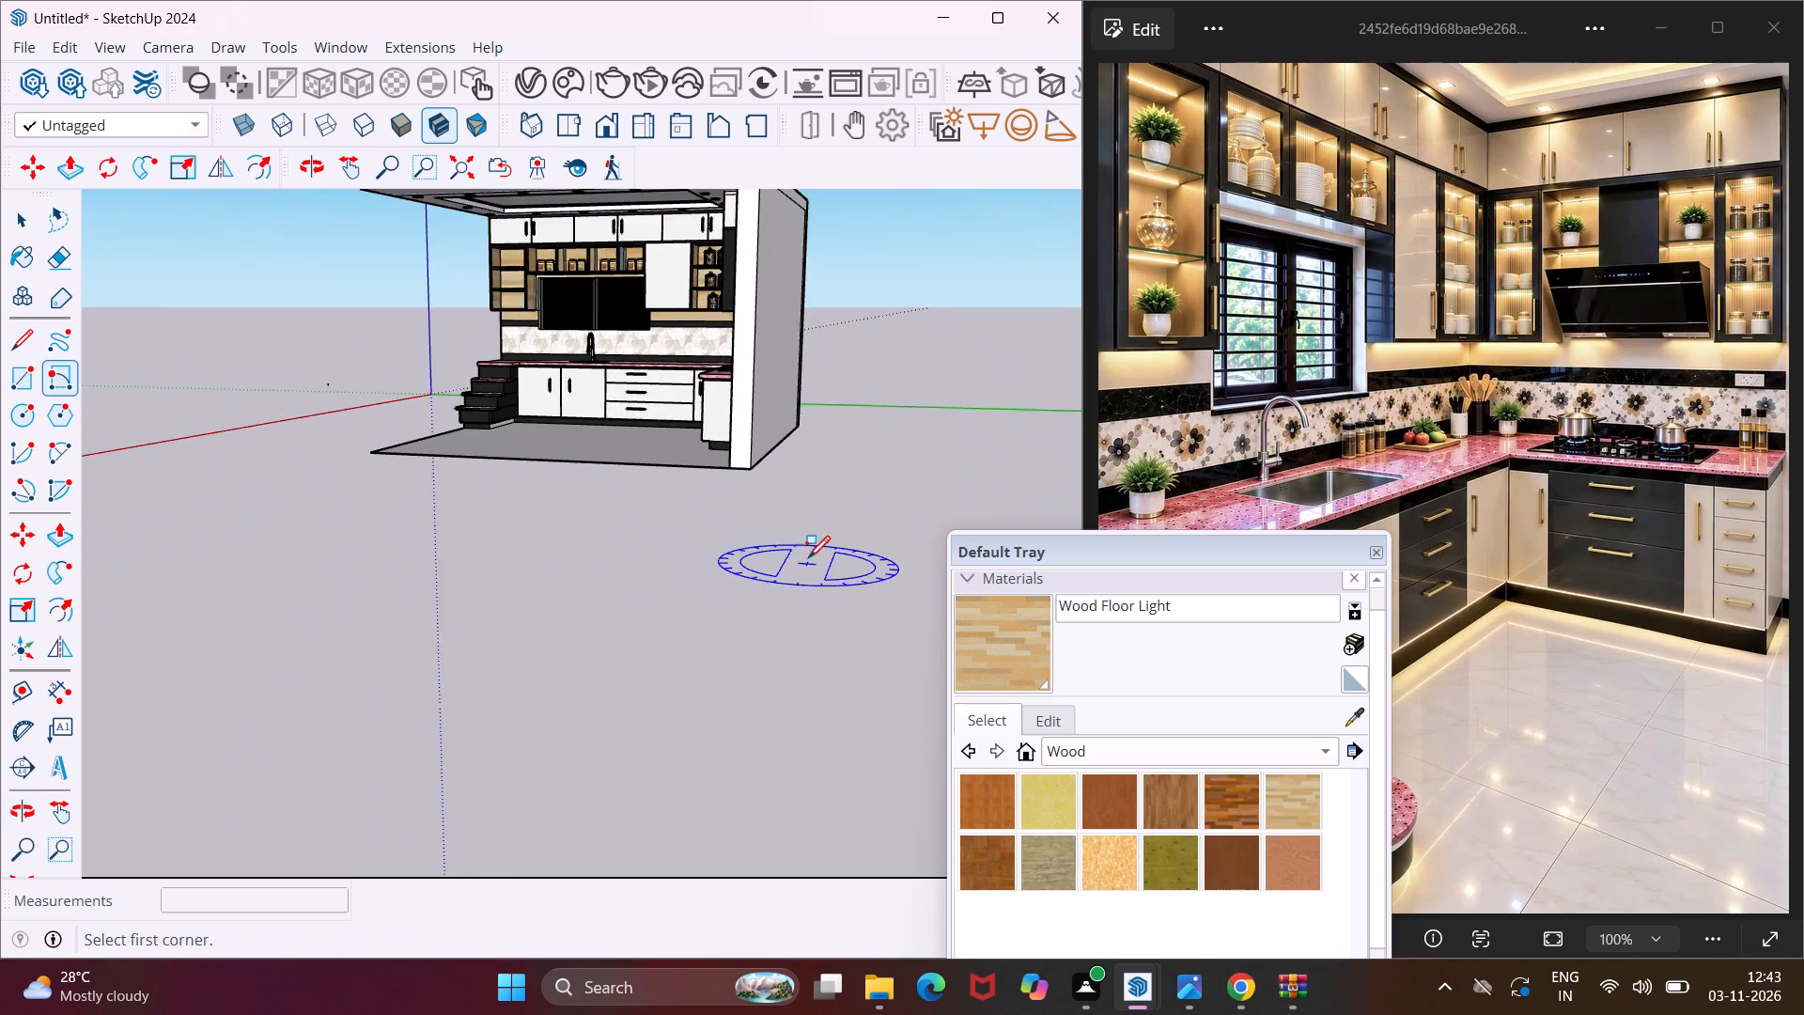
scroll(811, 520, "up", 4)
middle_click_drag(810, 505, 860, 381)
scroll(804, 439, "up", 2)
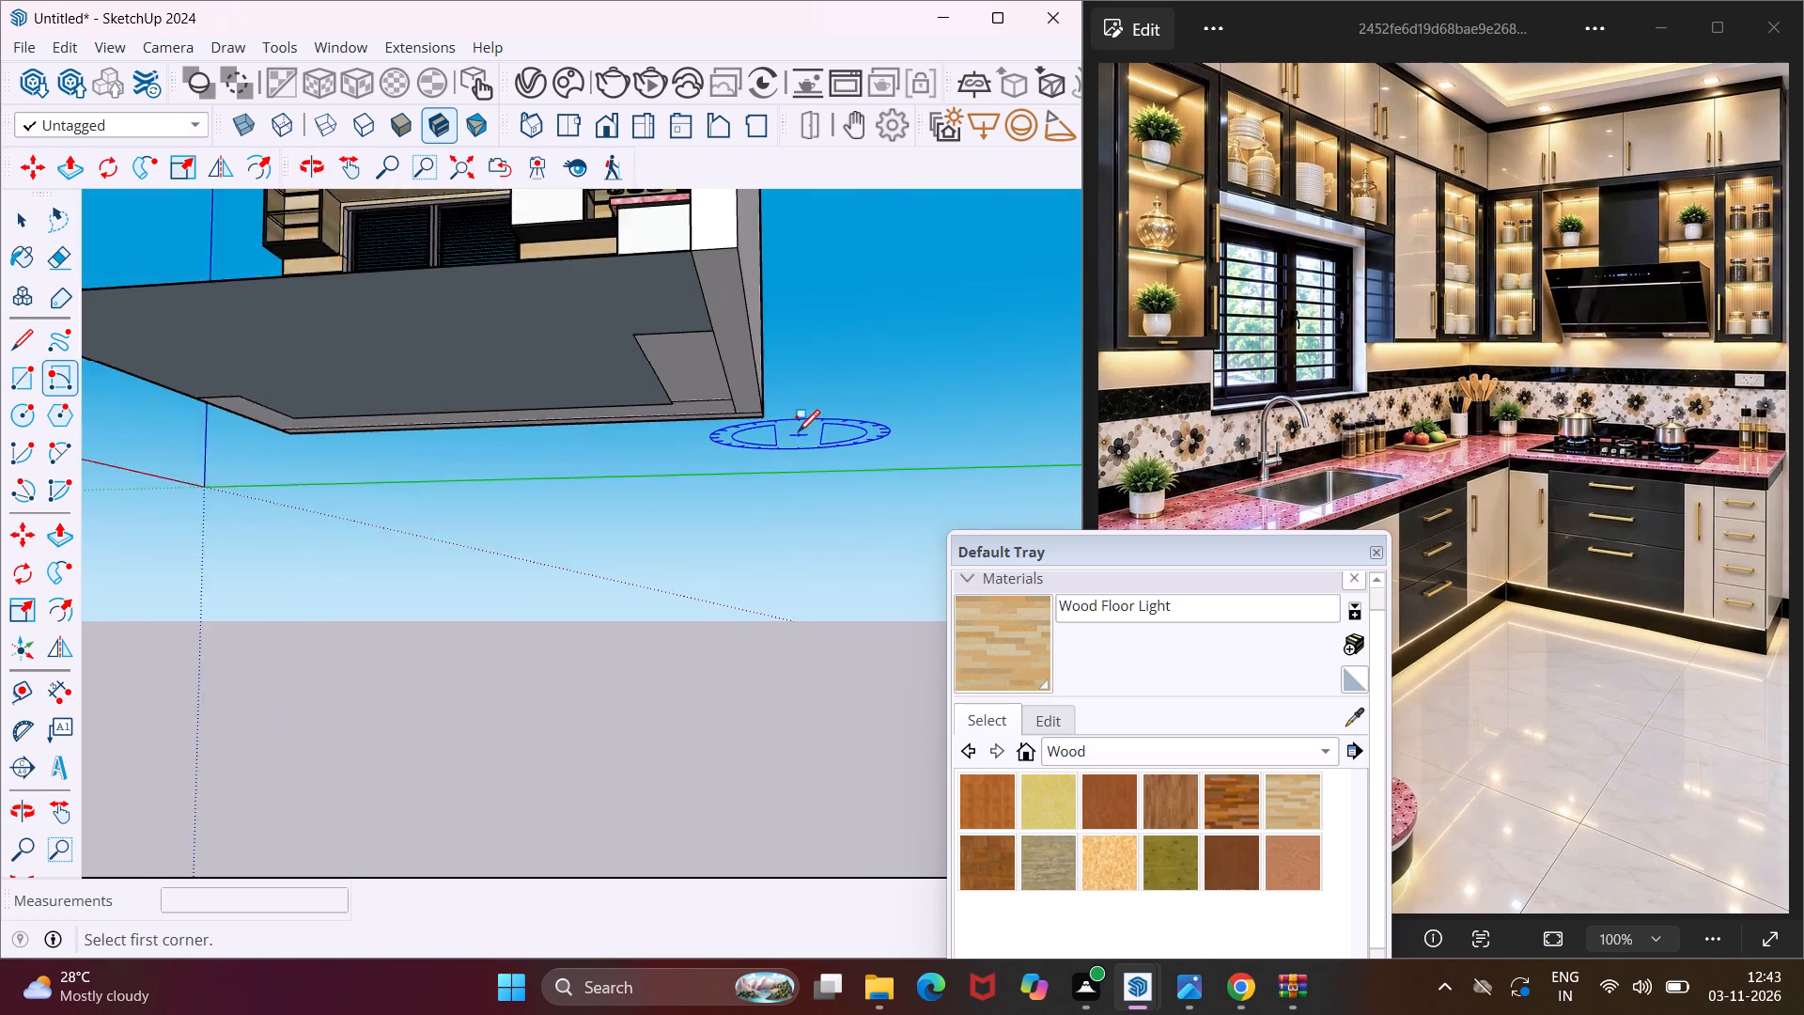
scroll(797, 431, "up", 8)
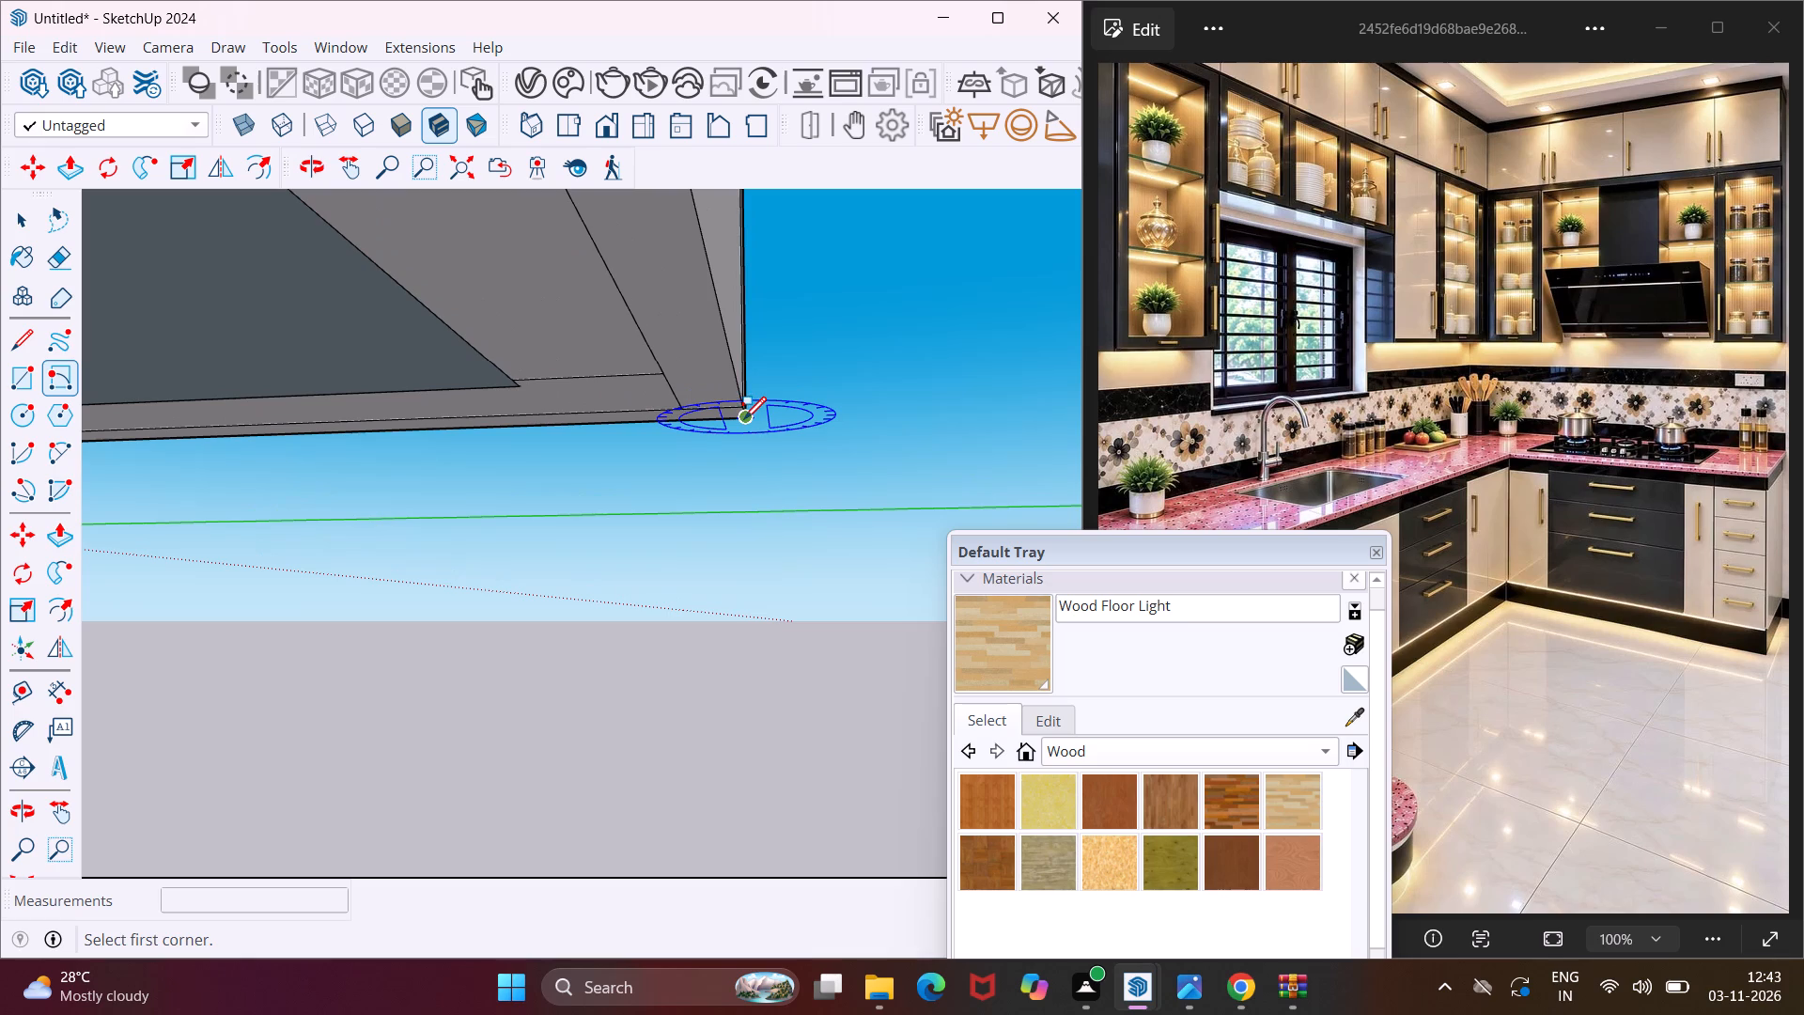
left_click(743, 418)
scroll(736, 383, "down", 8)
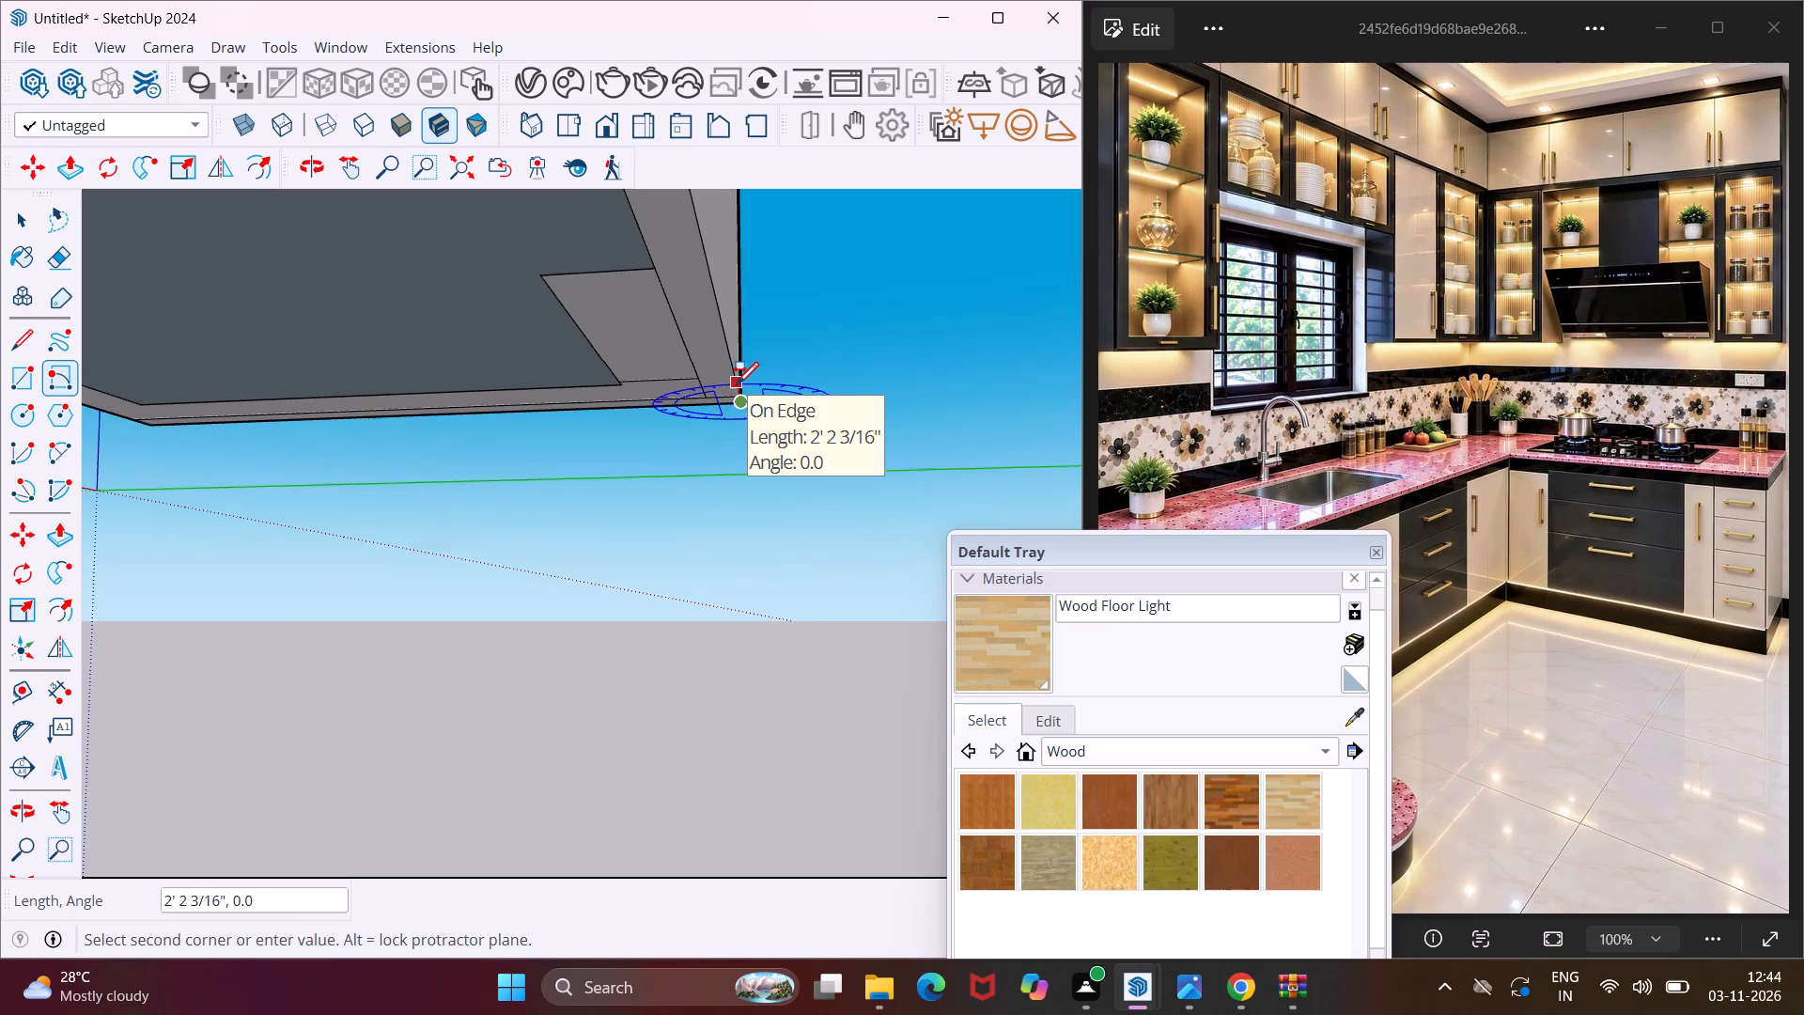
scroll(736, 383, "down", 5)
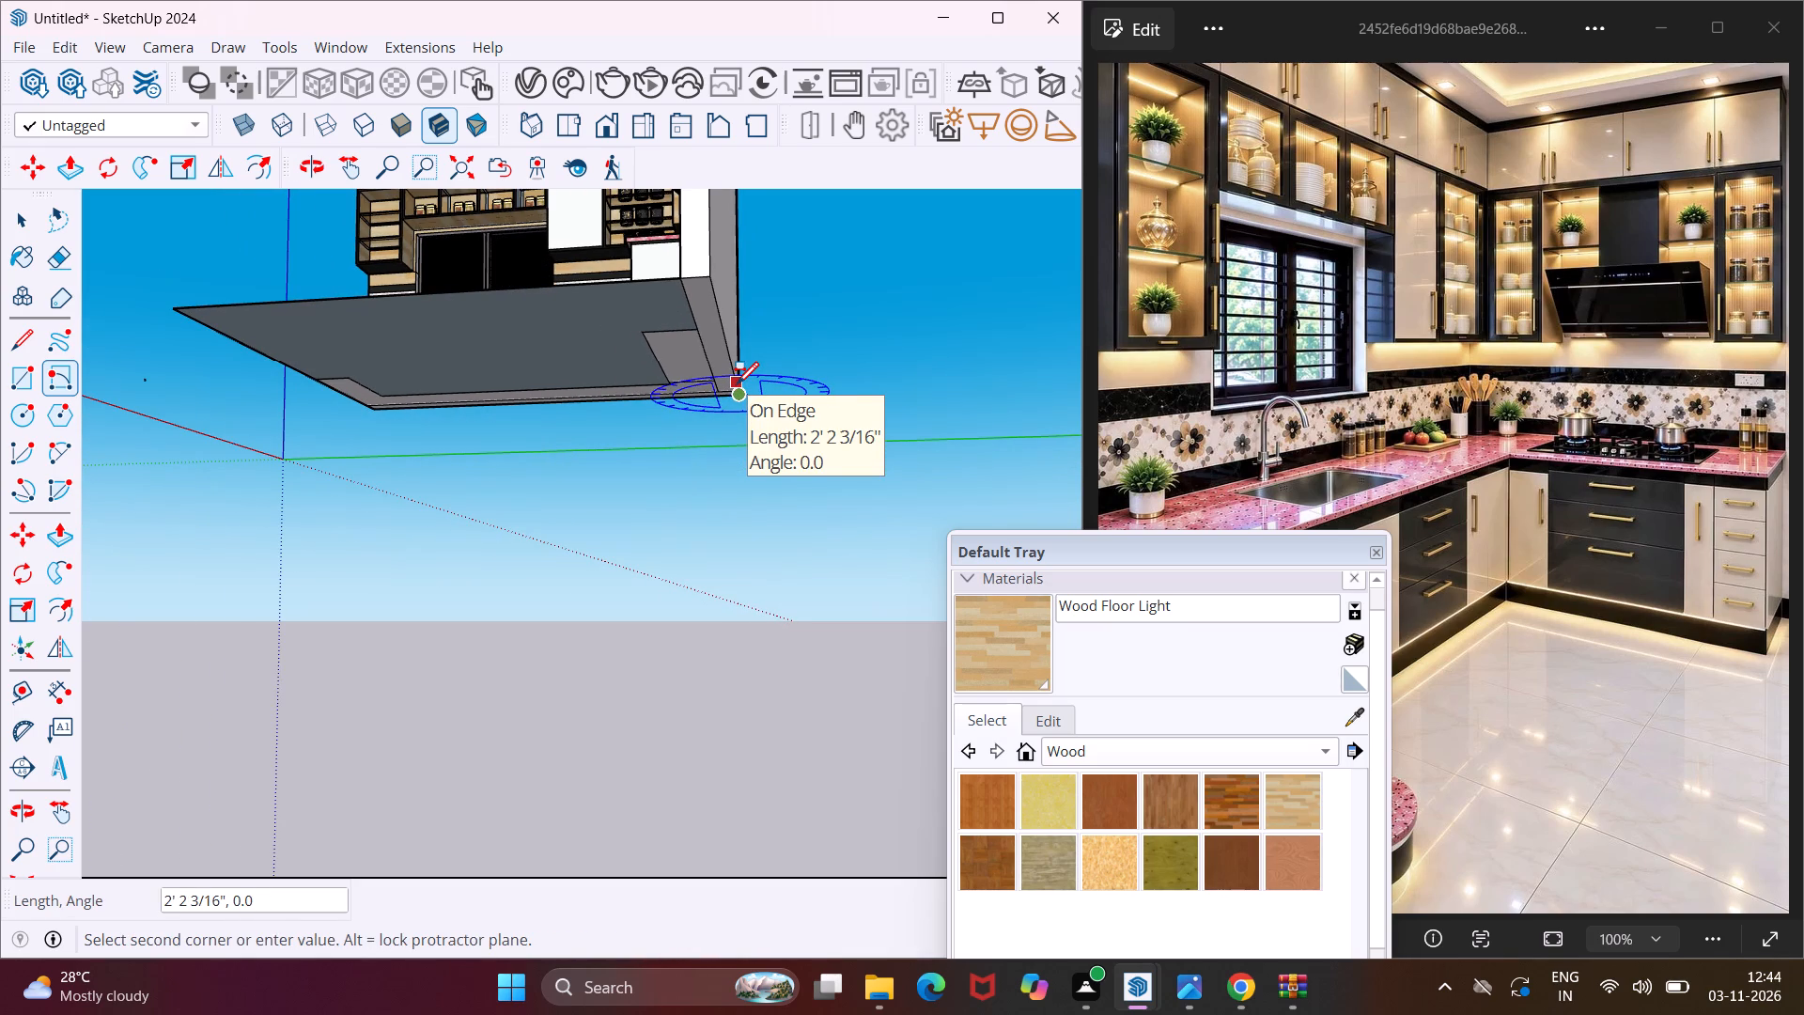
scroll(736, 383, "down", 1)
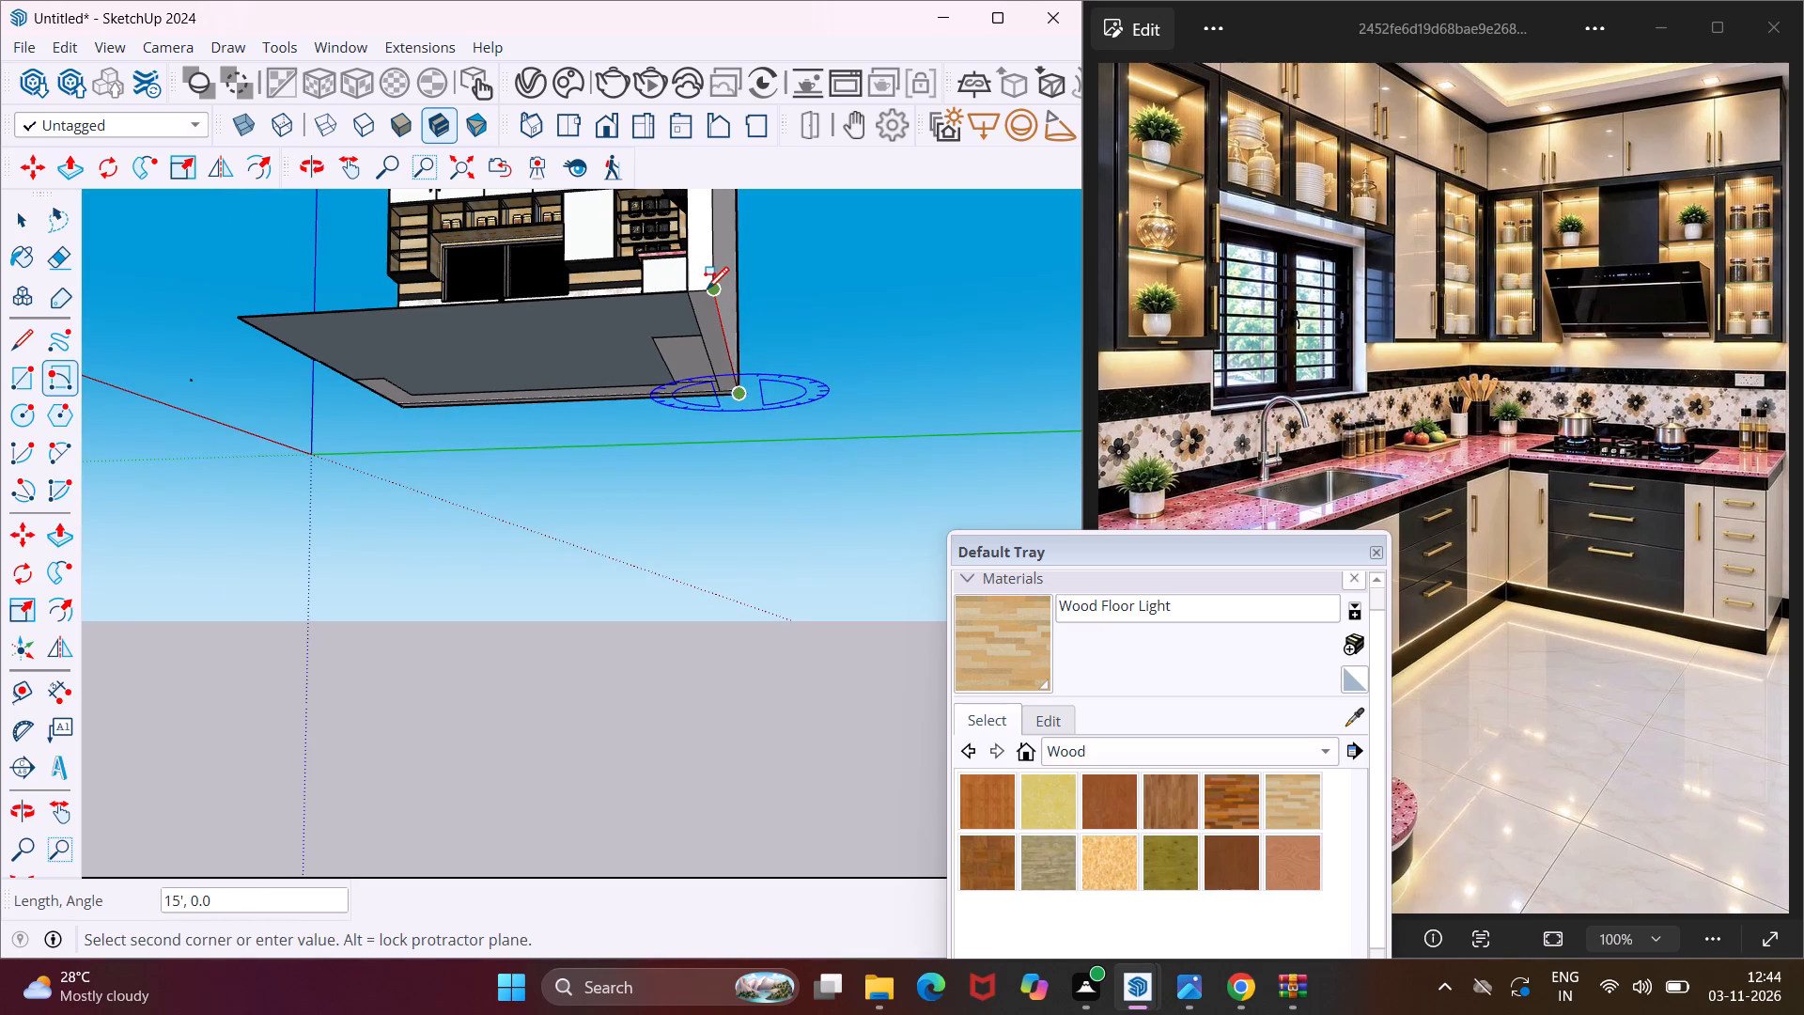
left_click(711, 291)
middle_click_drag(711, 291, 729, 361)
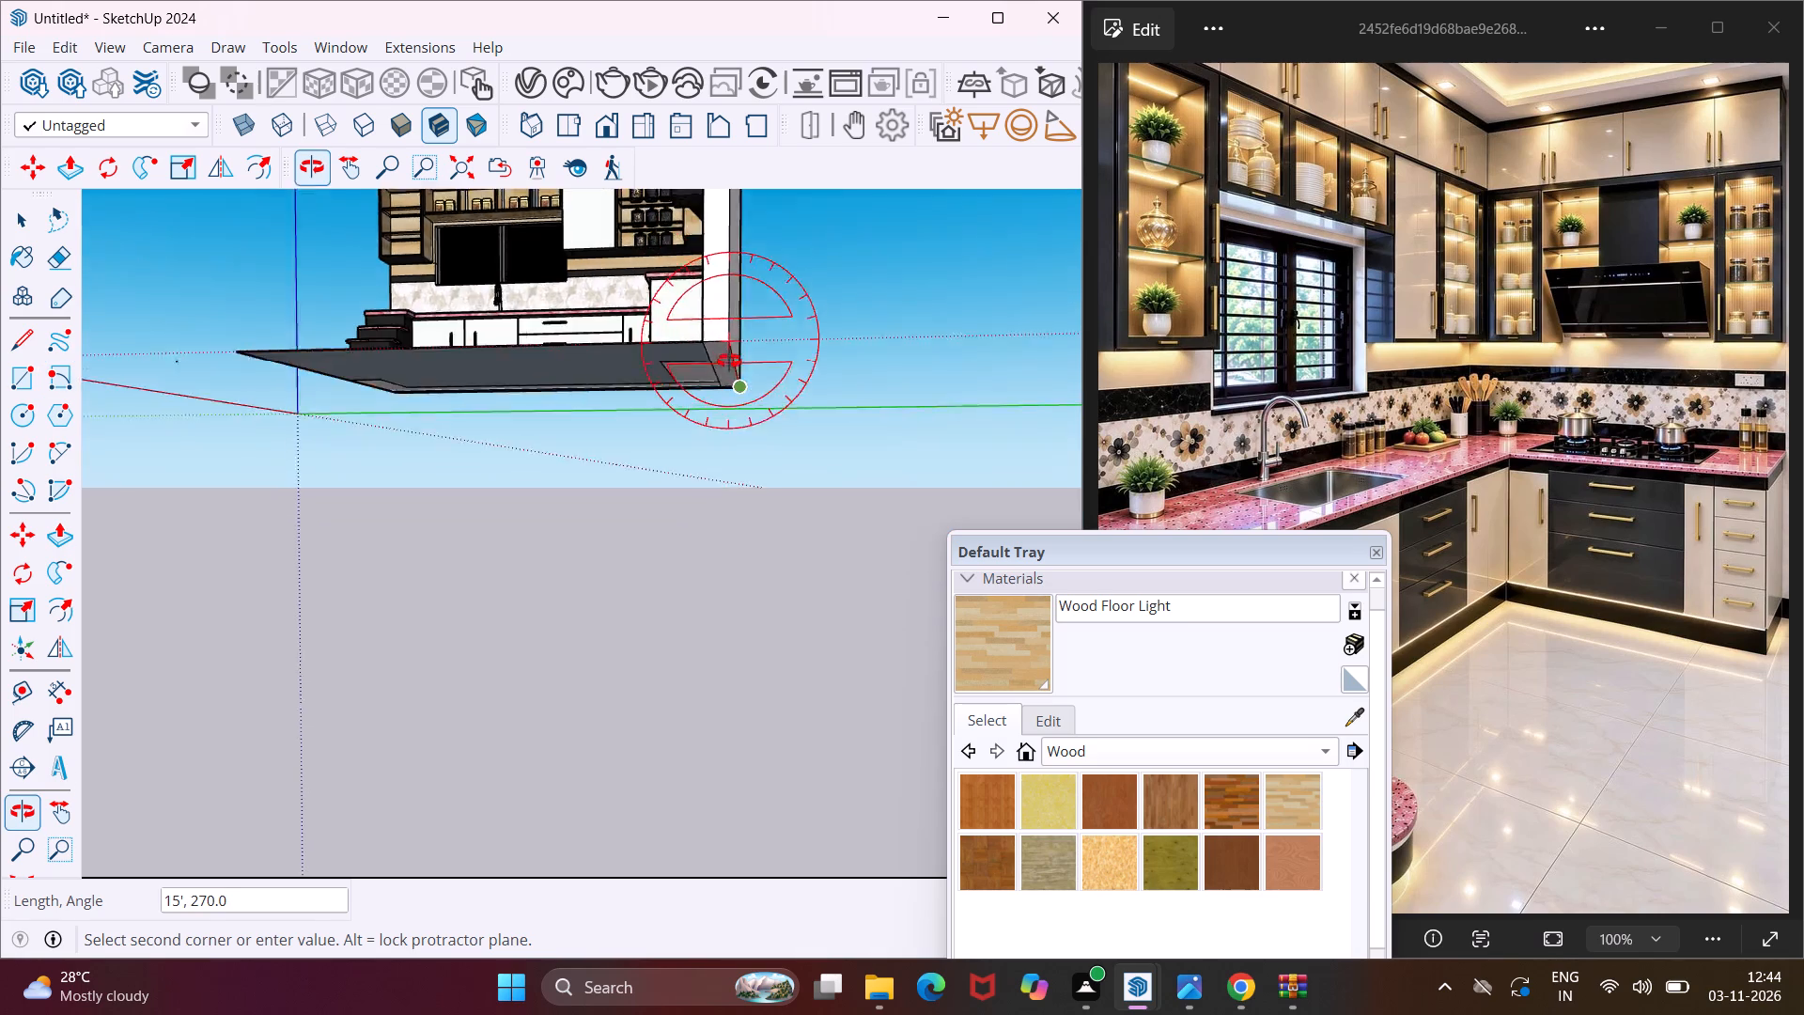
middle_click_drag(729, 361, 747, 544)
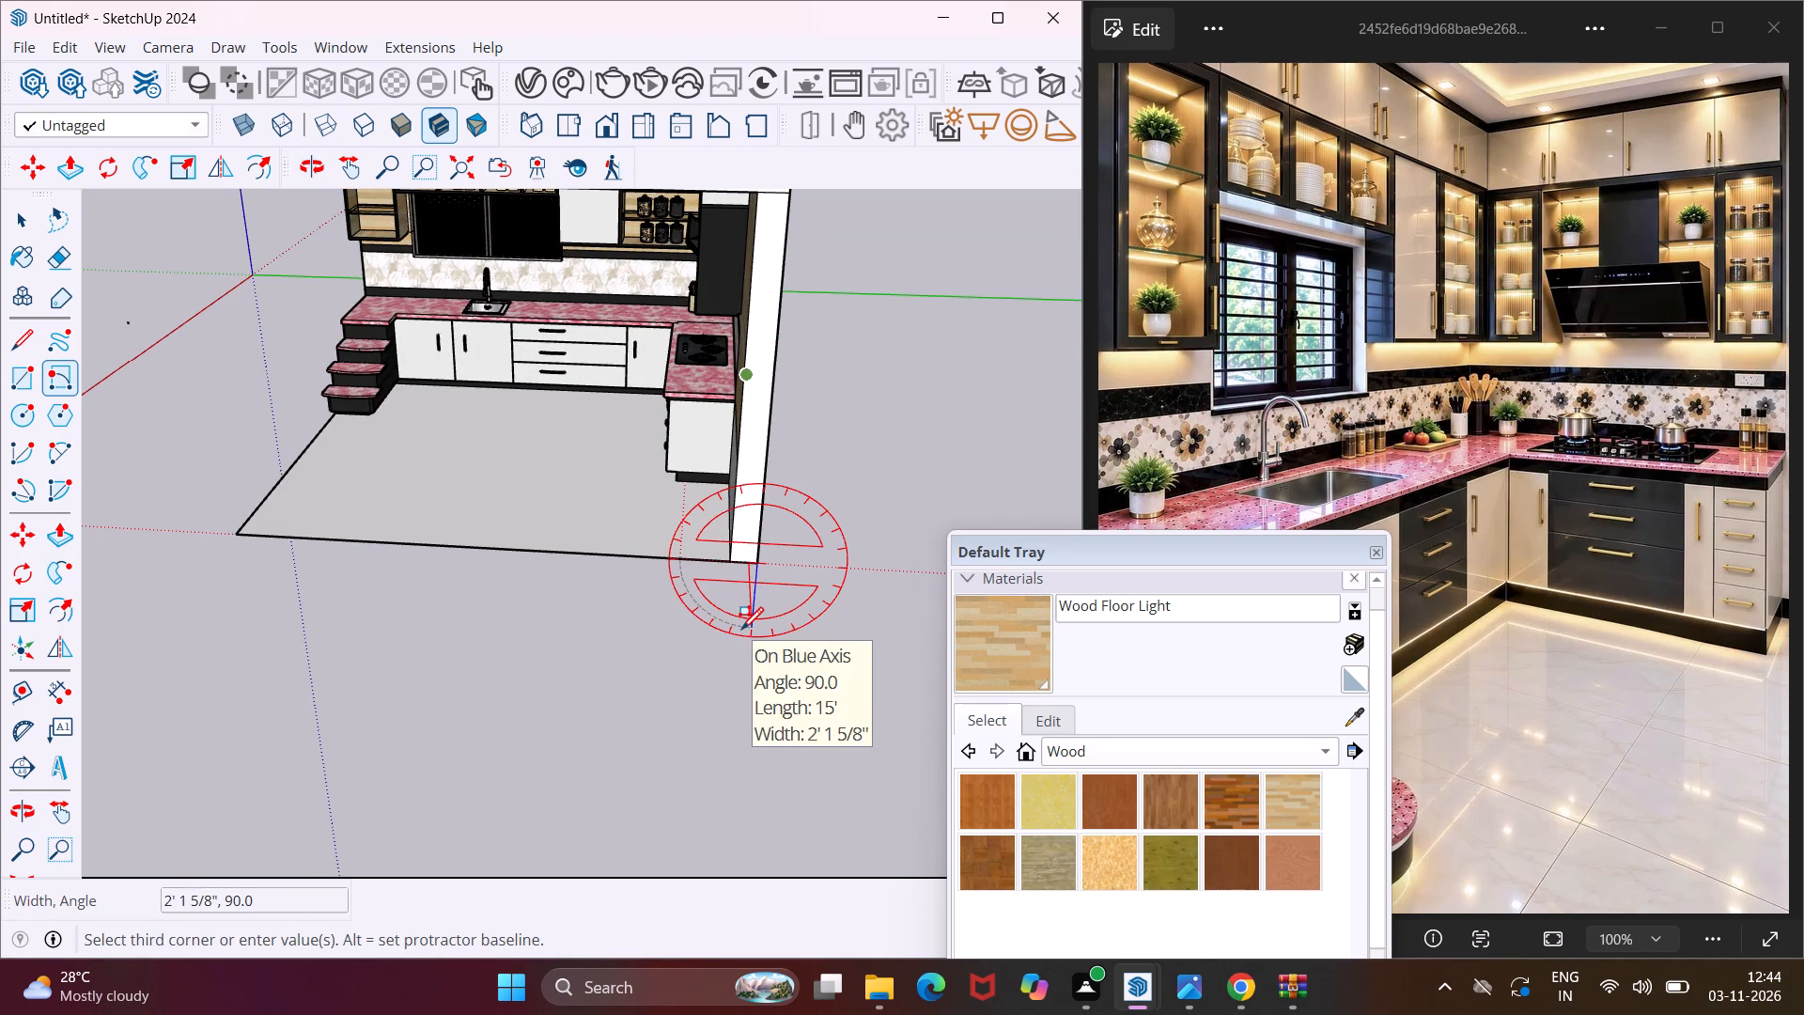
type("6\"")
key("Return")
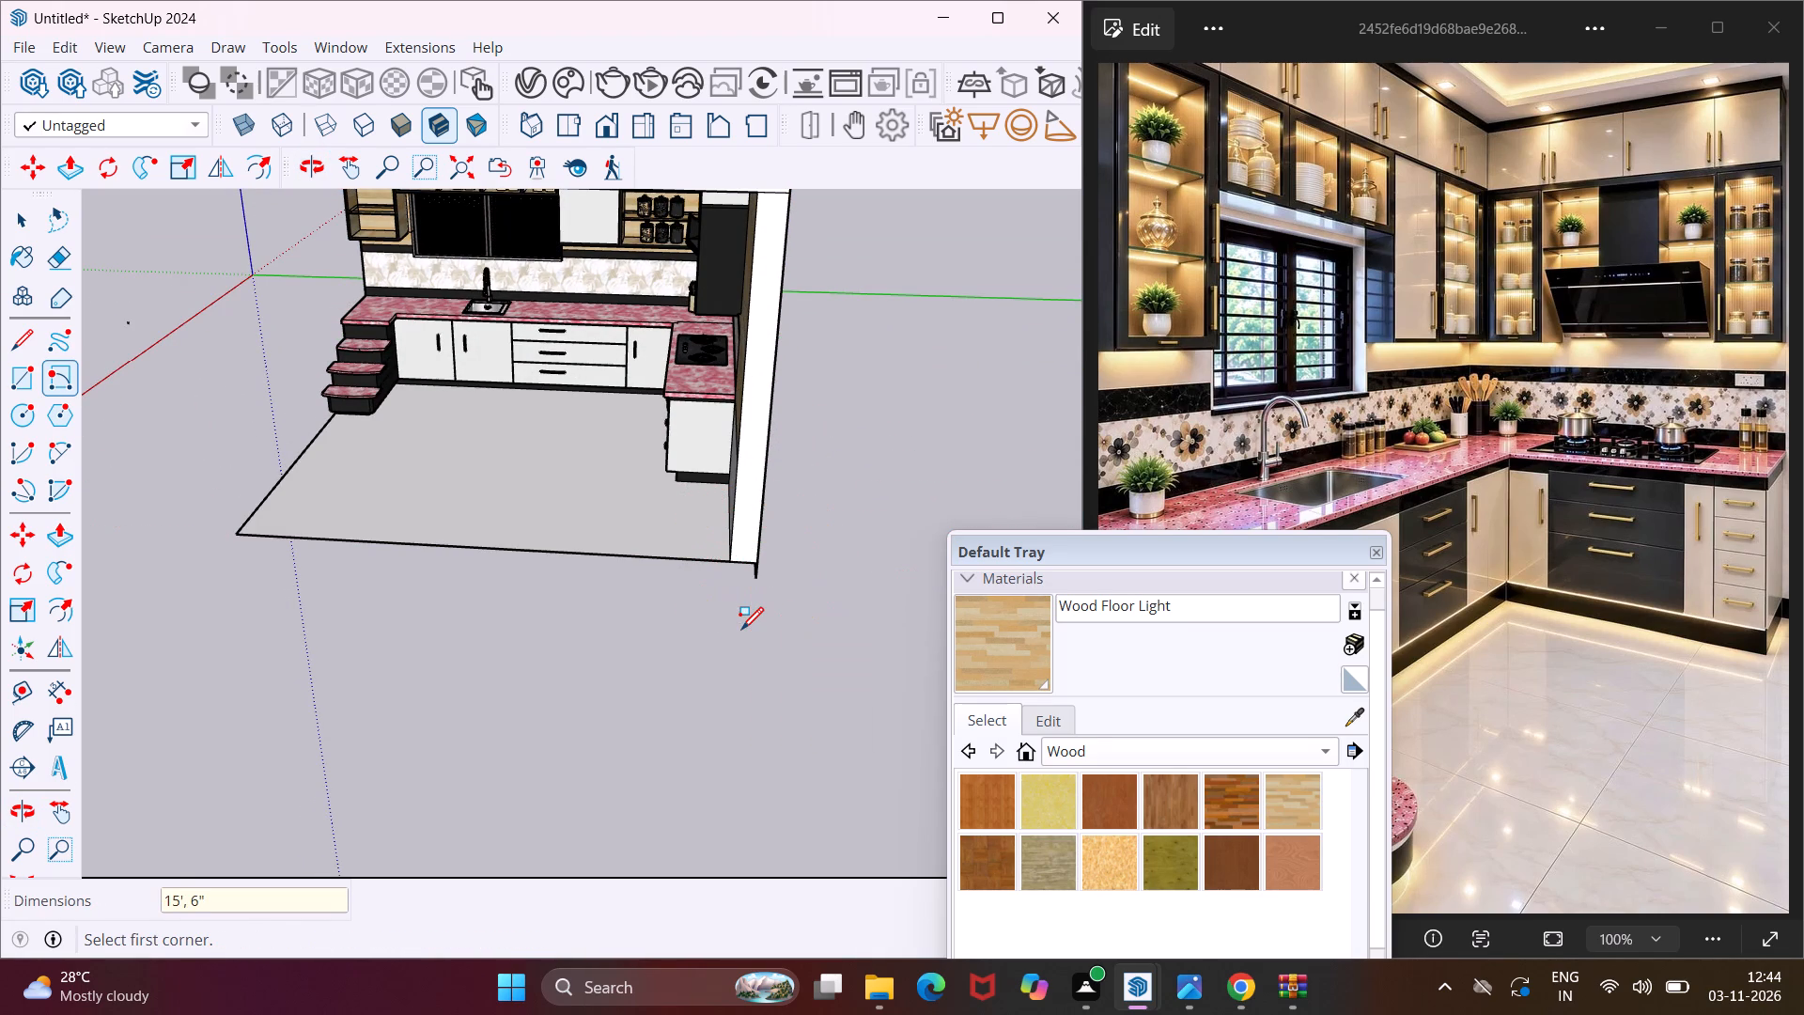
key("grave")
key("Escape")
key("space")
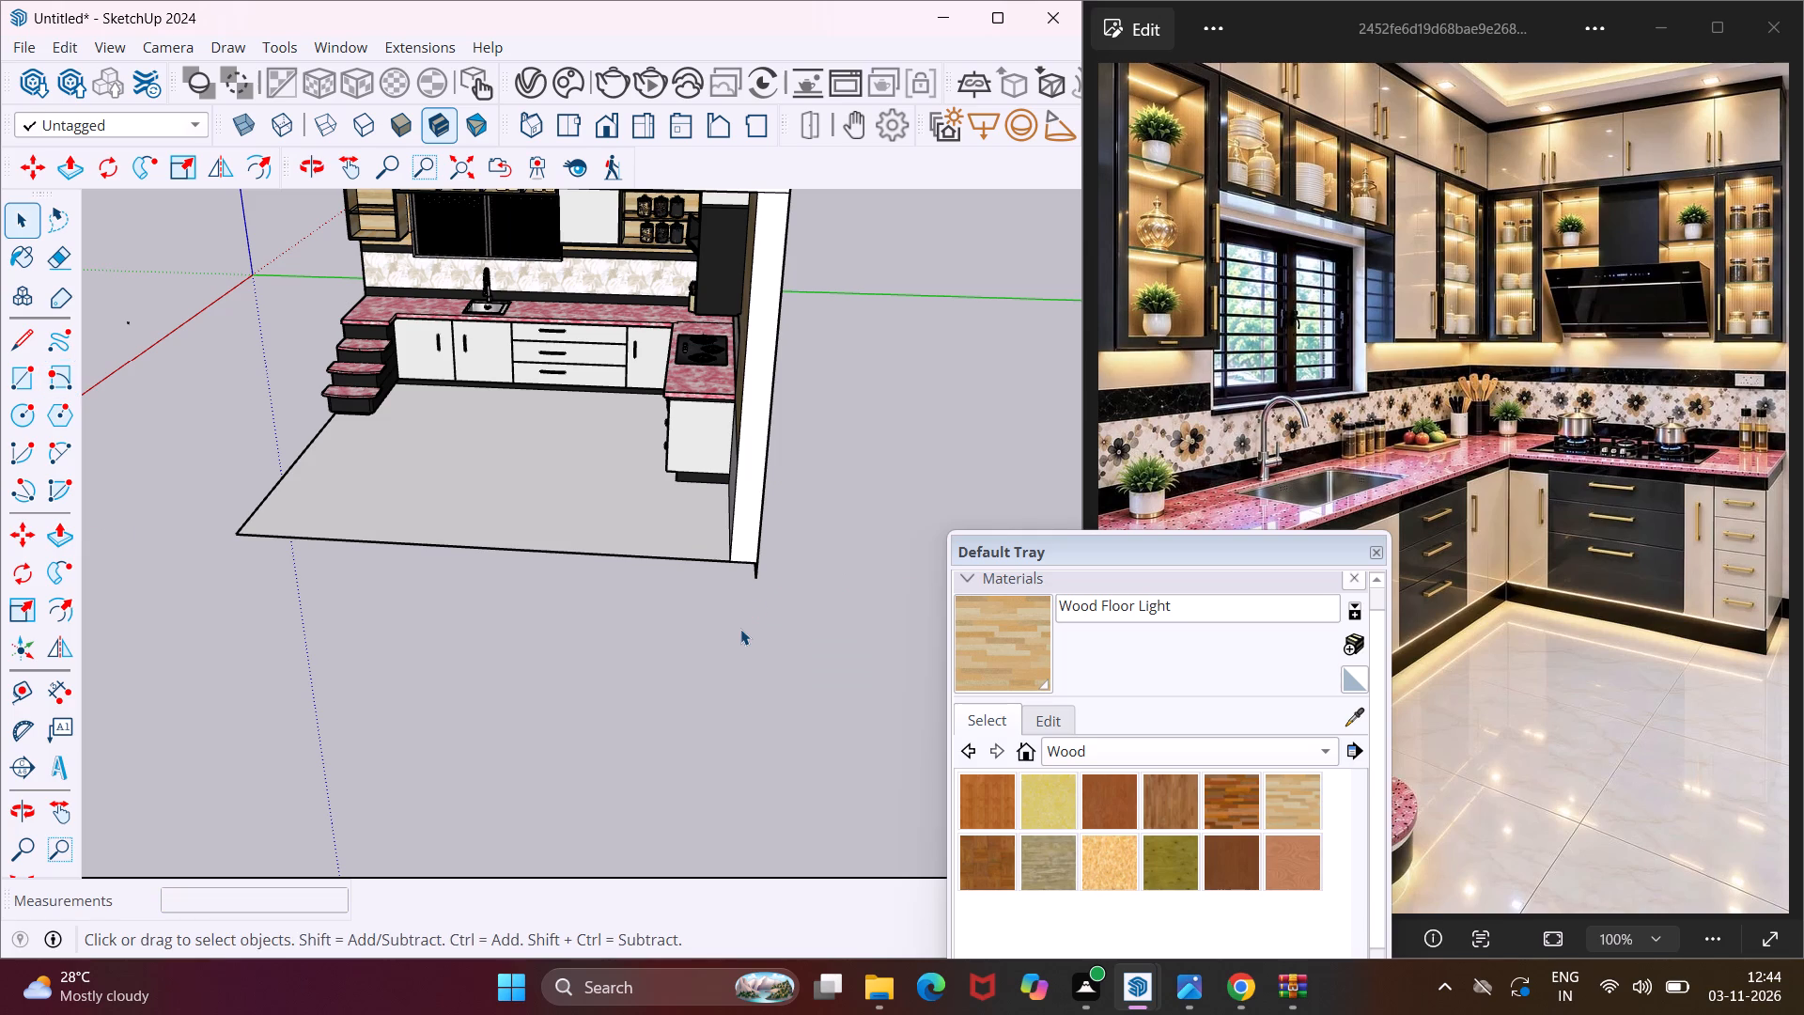
Extrude the 6" high strip 15' across under the floor to the opposite edge, forming a floor slab.
middle_click_drag(732, 618, 918, 472)
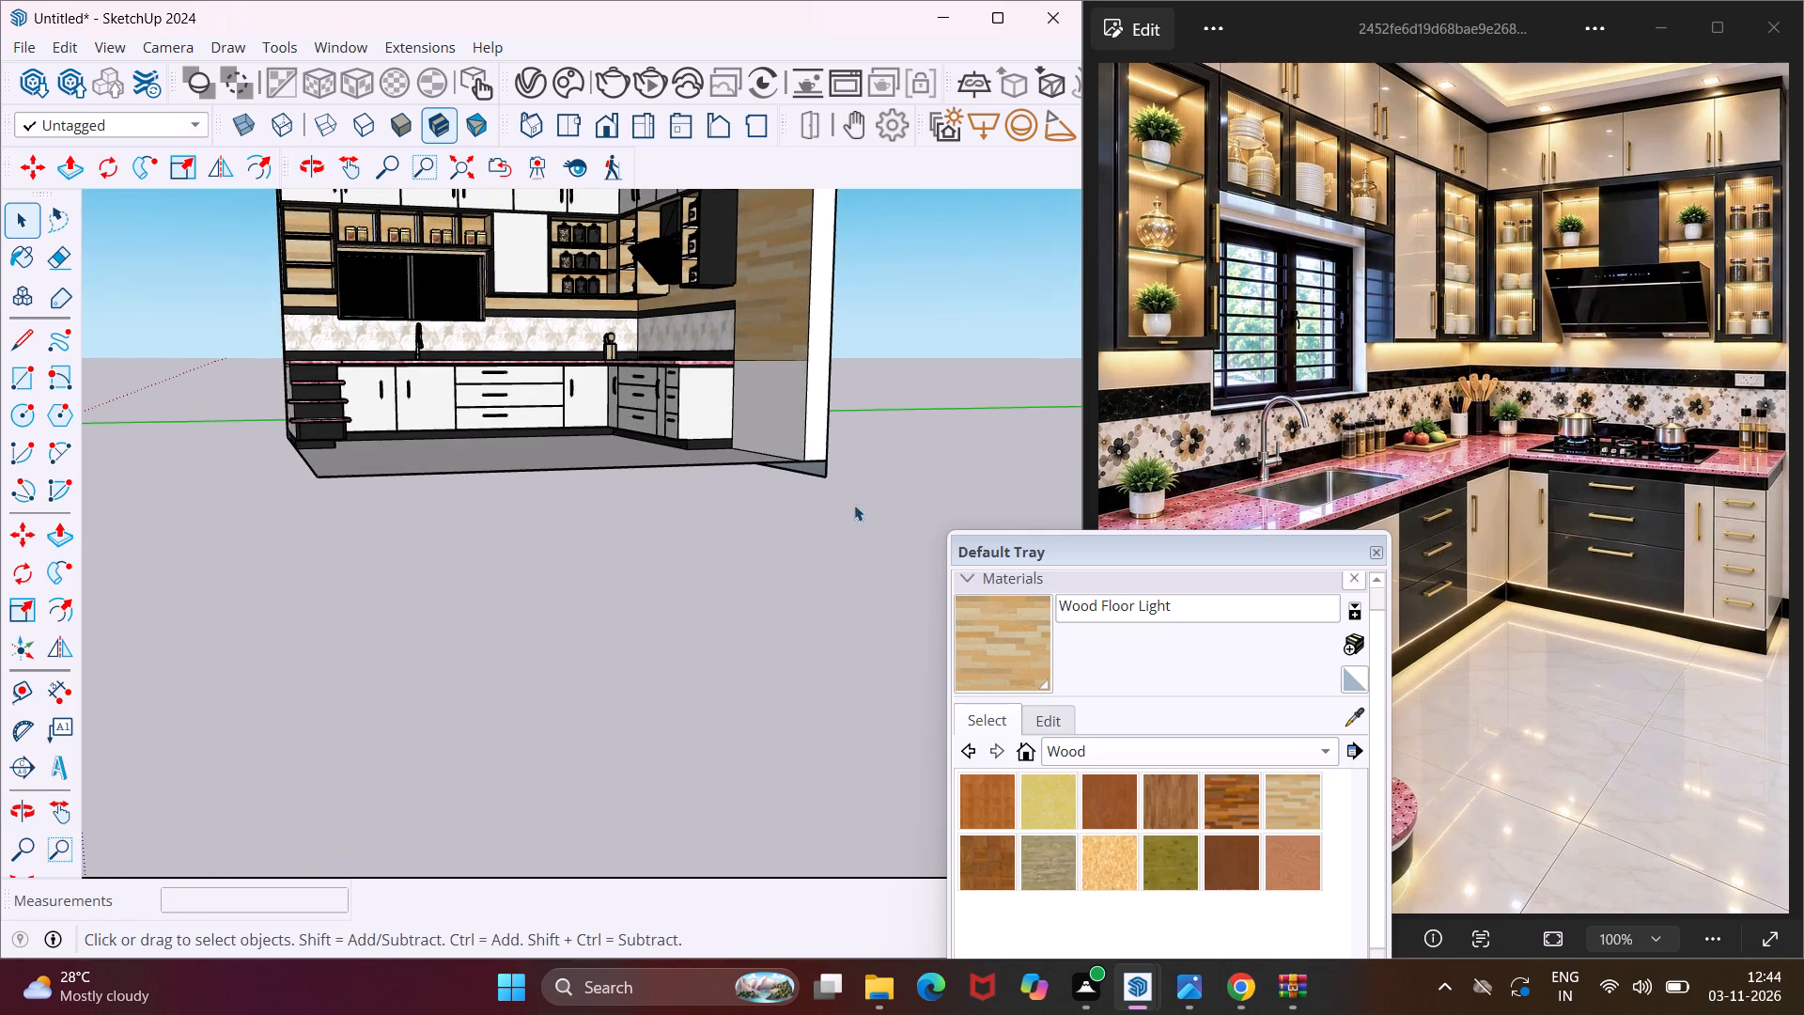
scroll(821, 496, "up", 8)
left_click(811, 438)
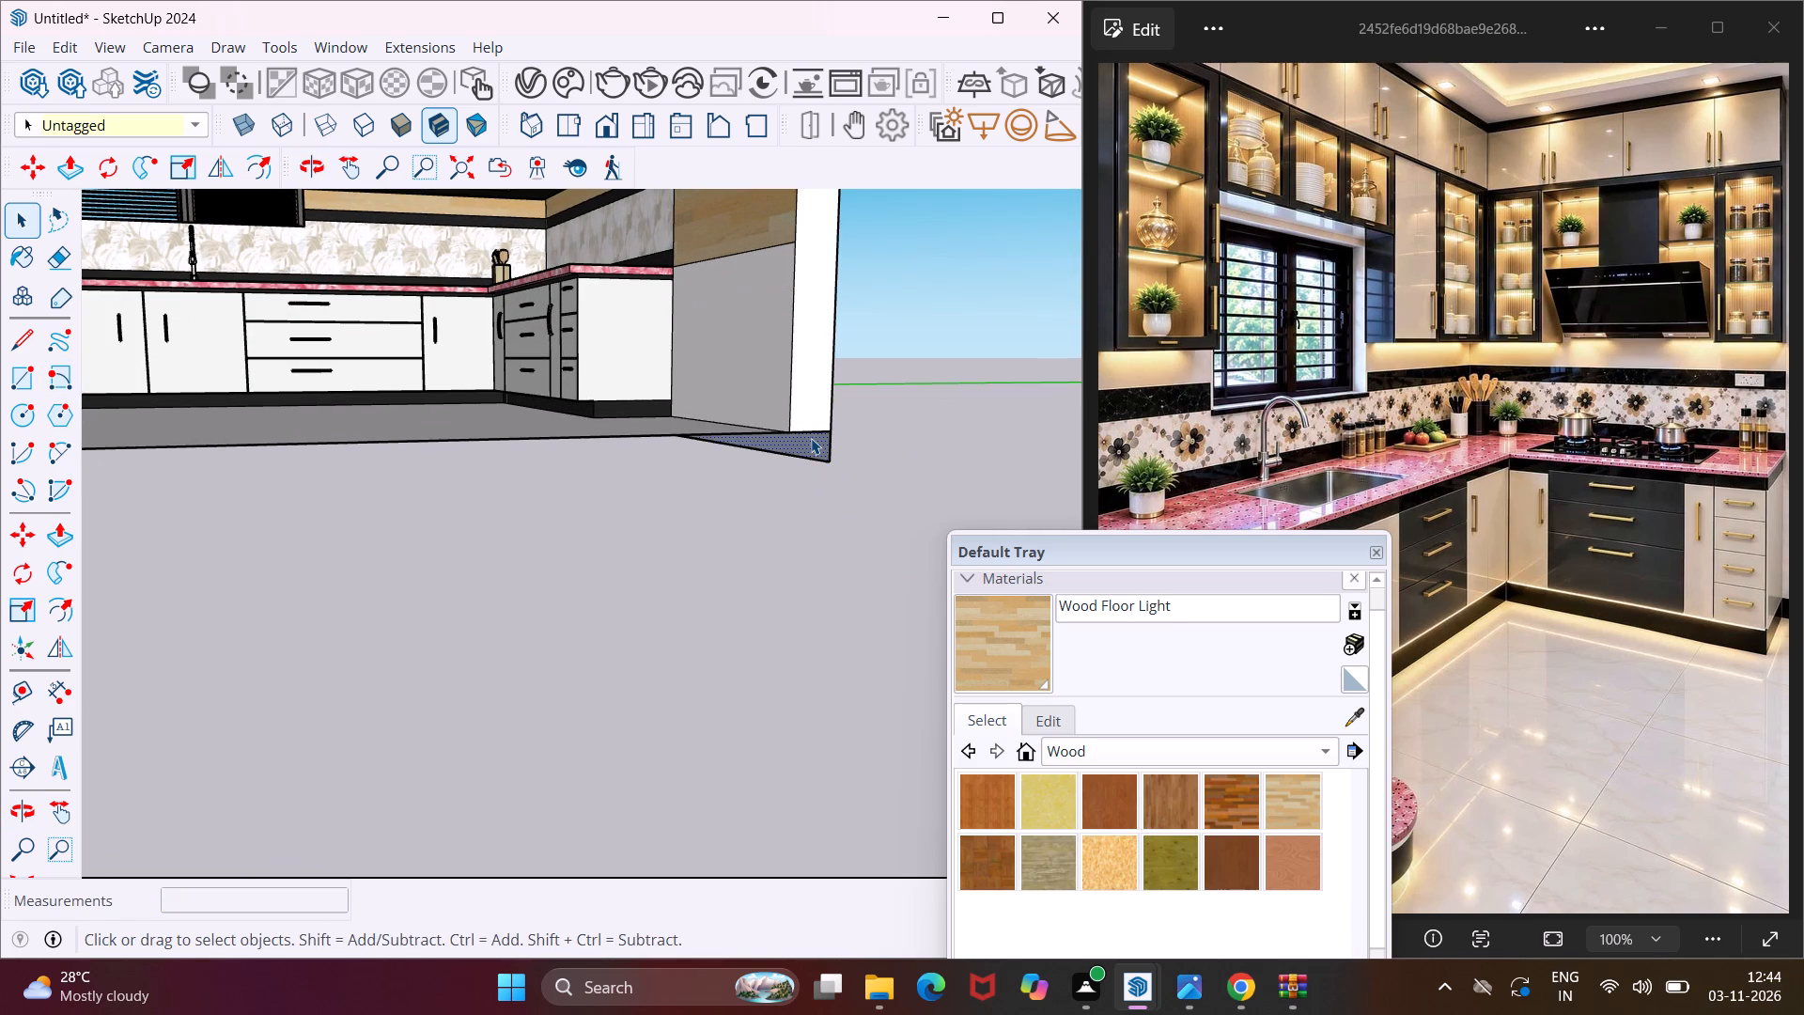
key("p")
left_click(811, 438)
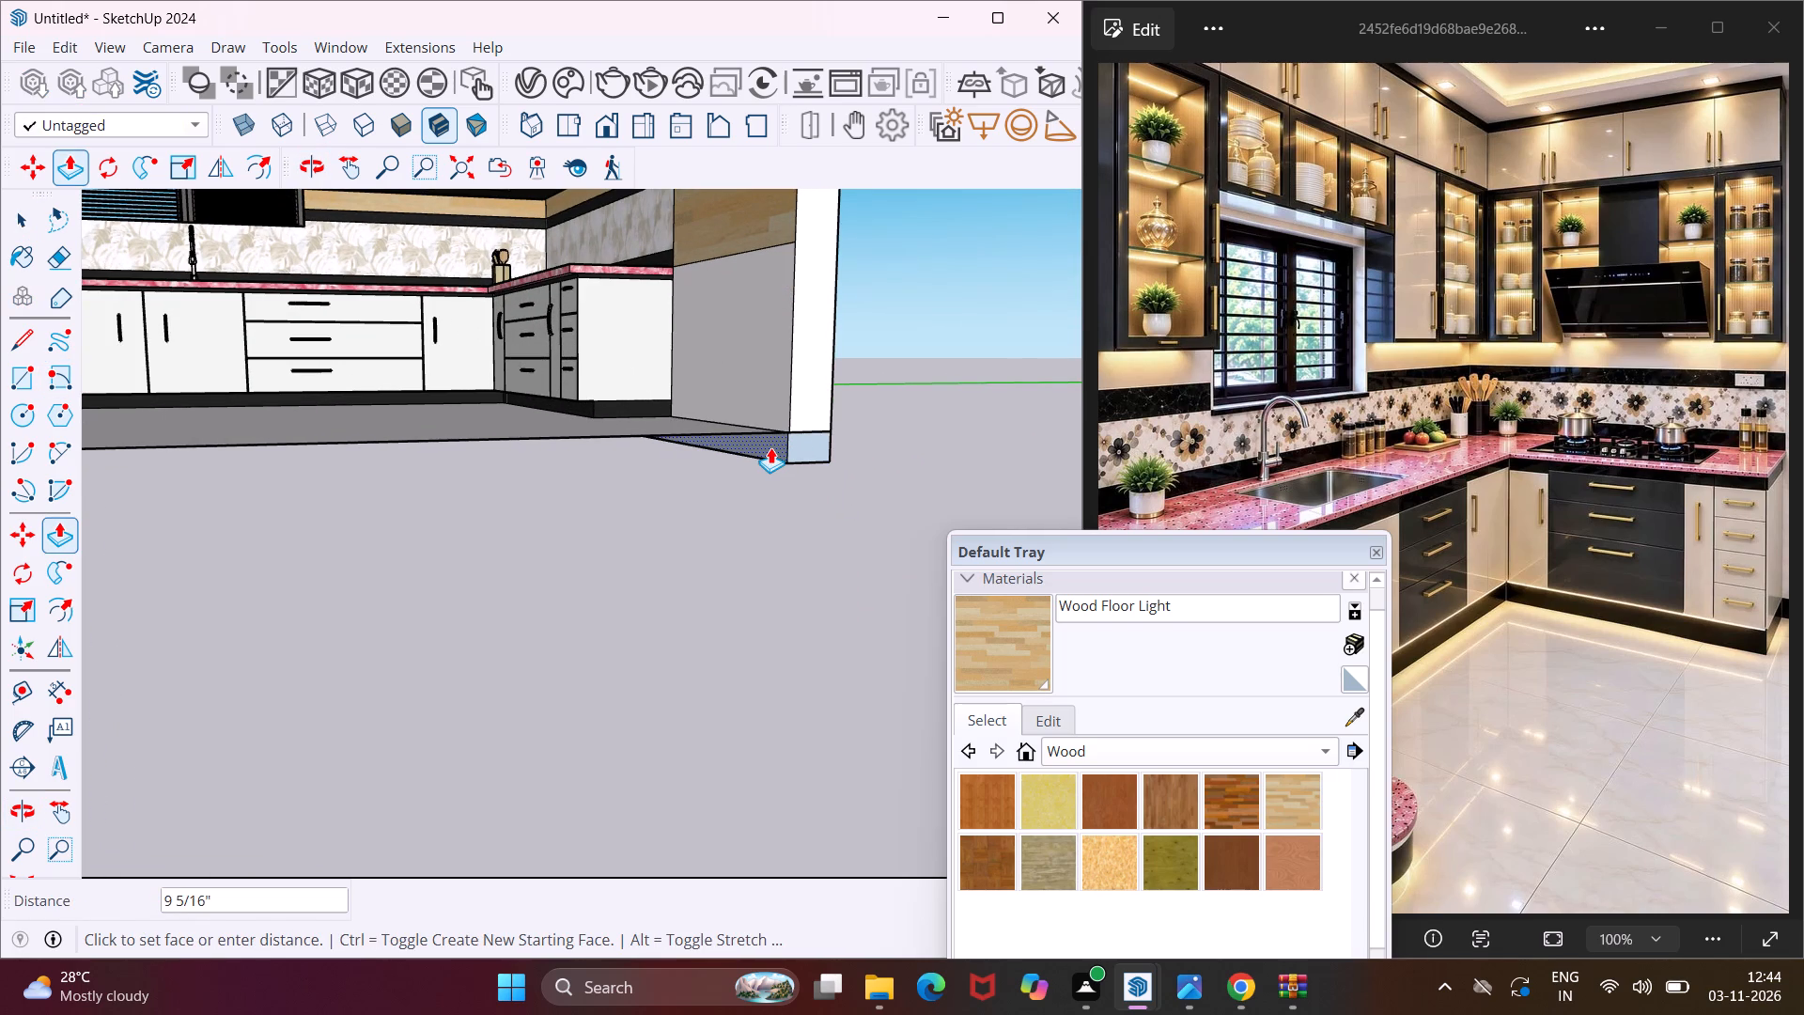
scroll(770, 447, "down", 8)
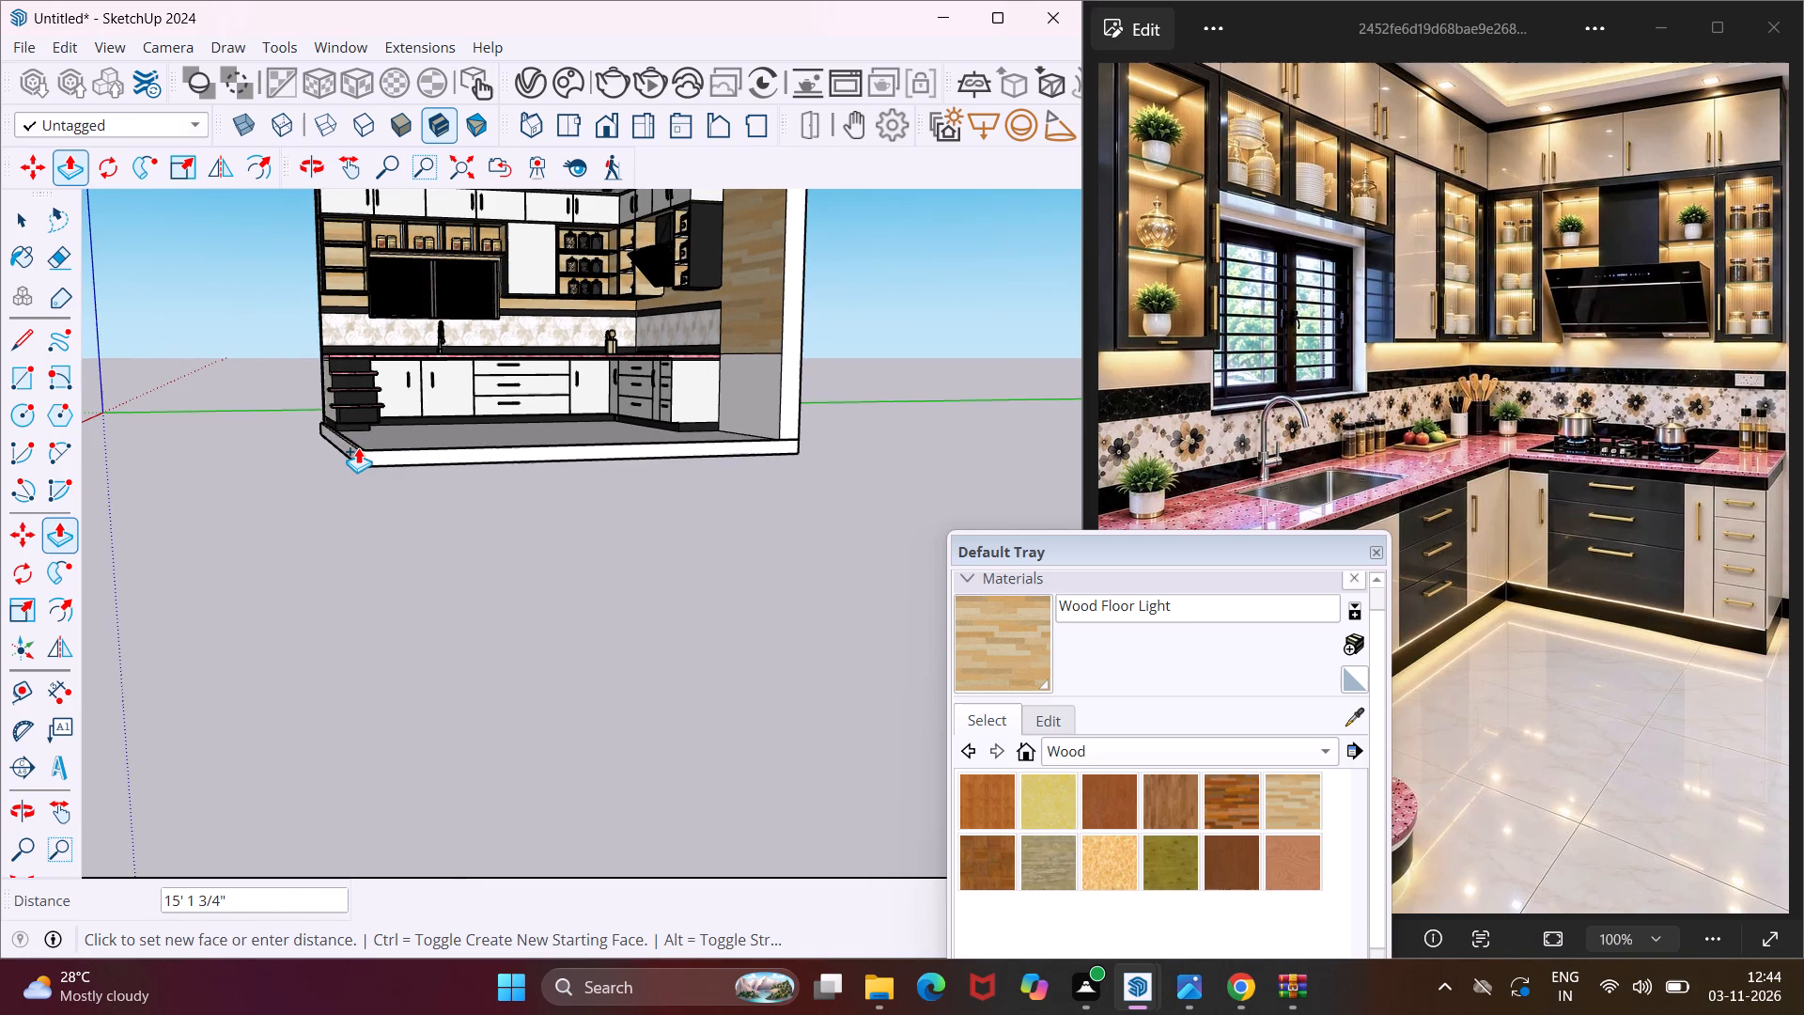
scroll(358, 447, "up", 8)
middle_click_drag(358, 447, 393, 581)
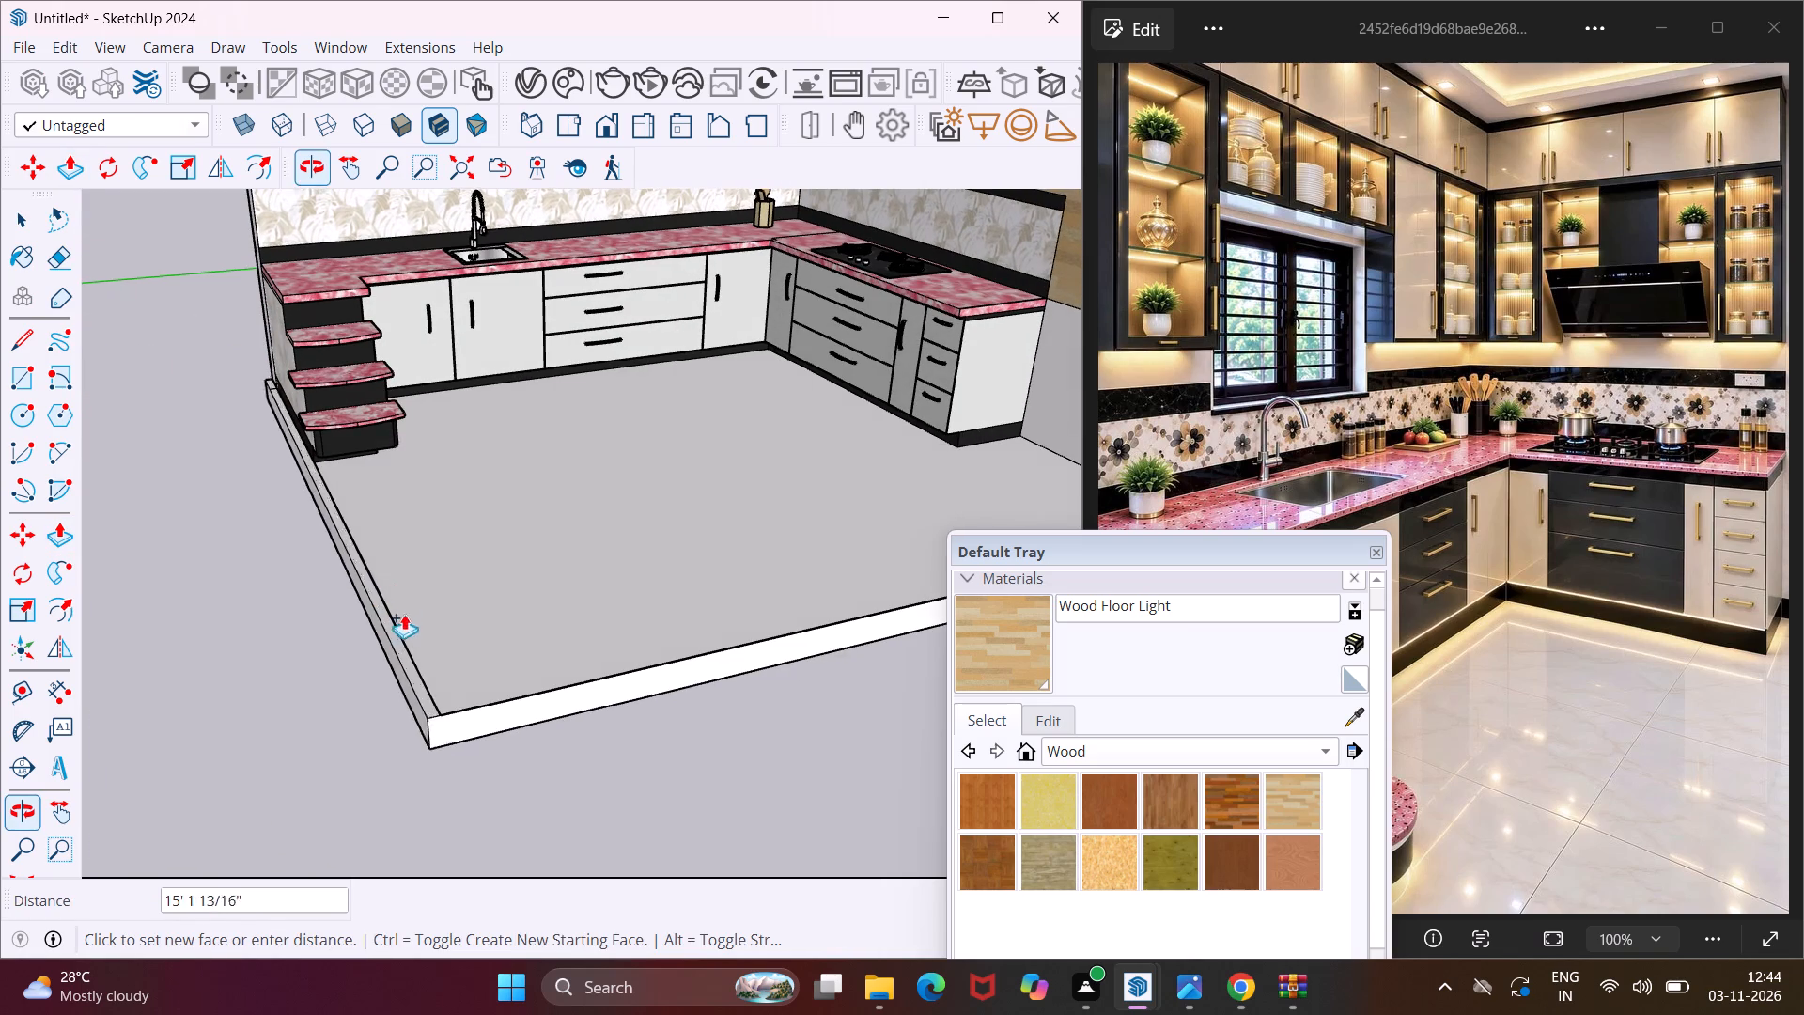
left_click(436, 714)
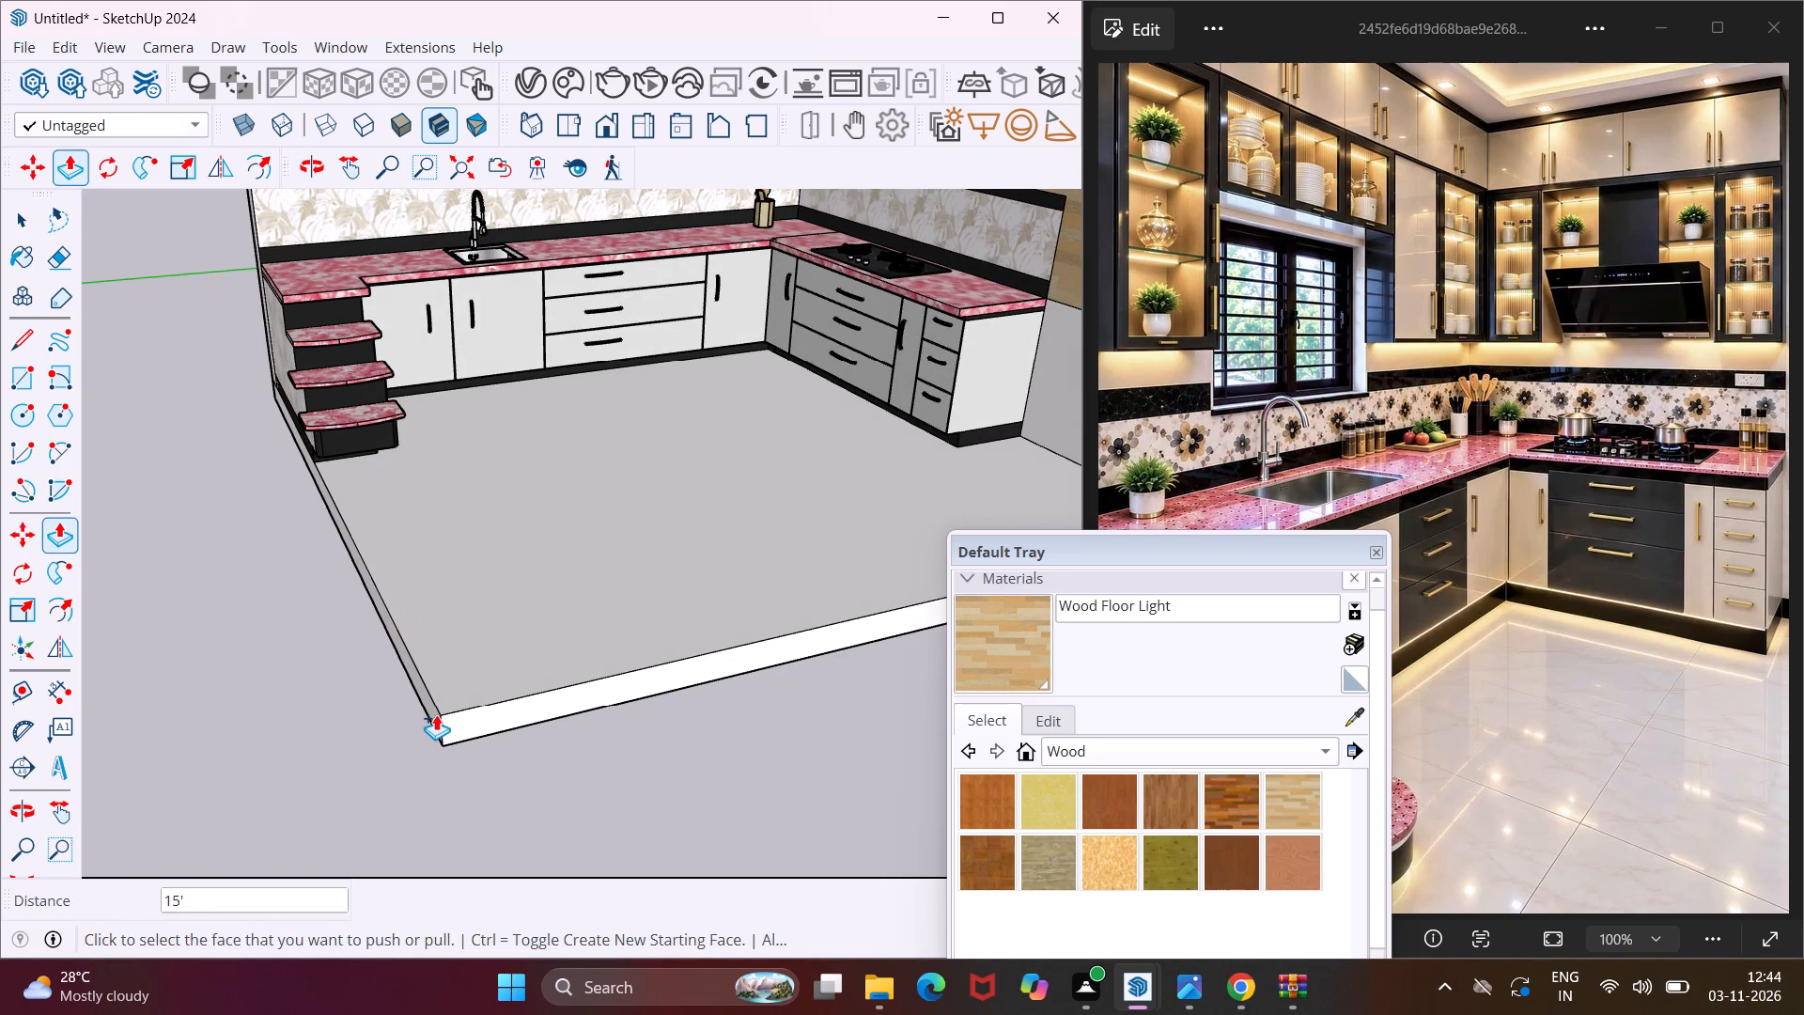
key("Escape")
key("space")
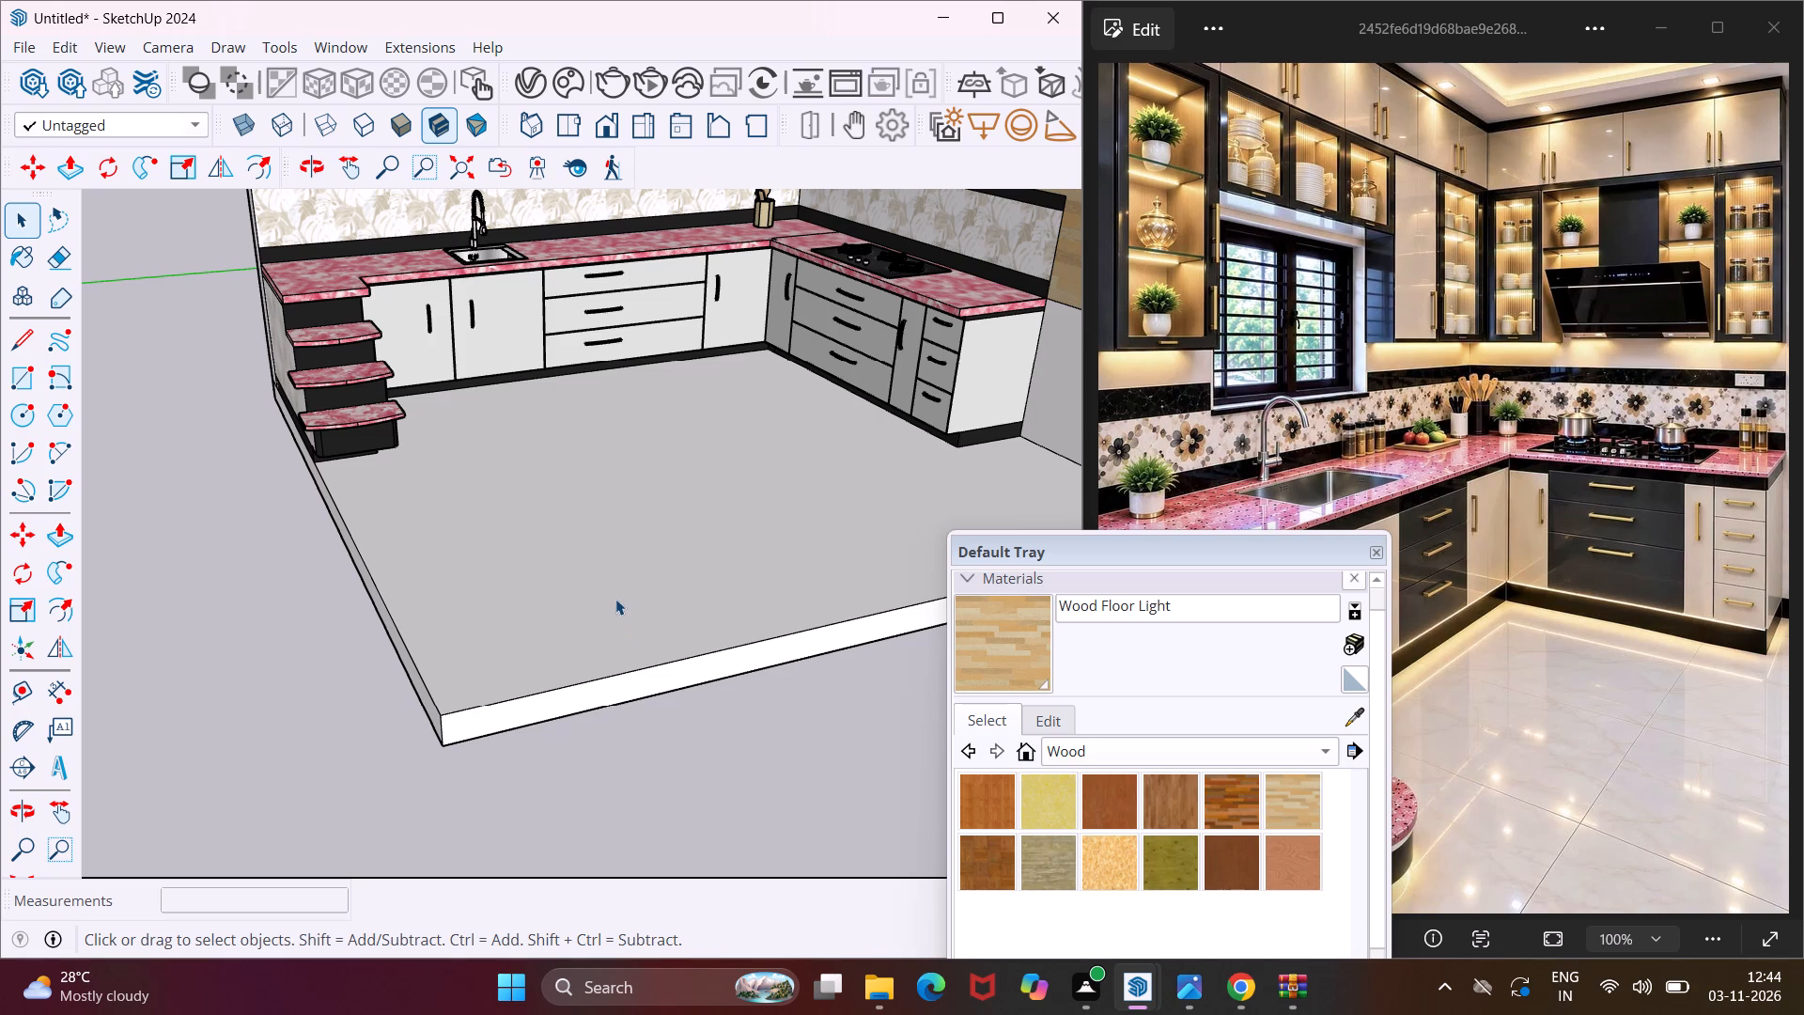
Extend the sink wall's free end face outward about 10' 1 5/8" past the stepped end shelves.
middle_click_drag(536, 476, 471, 477)
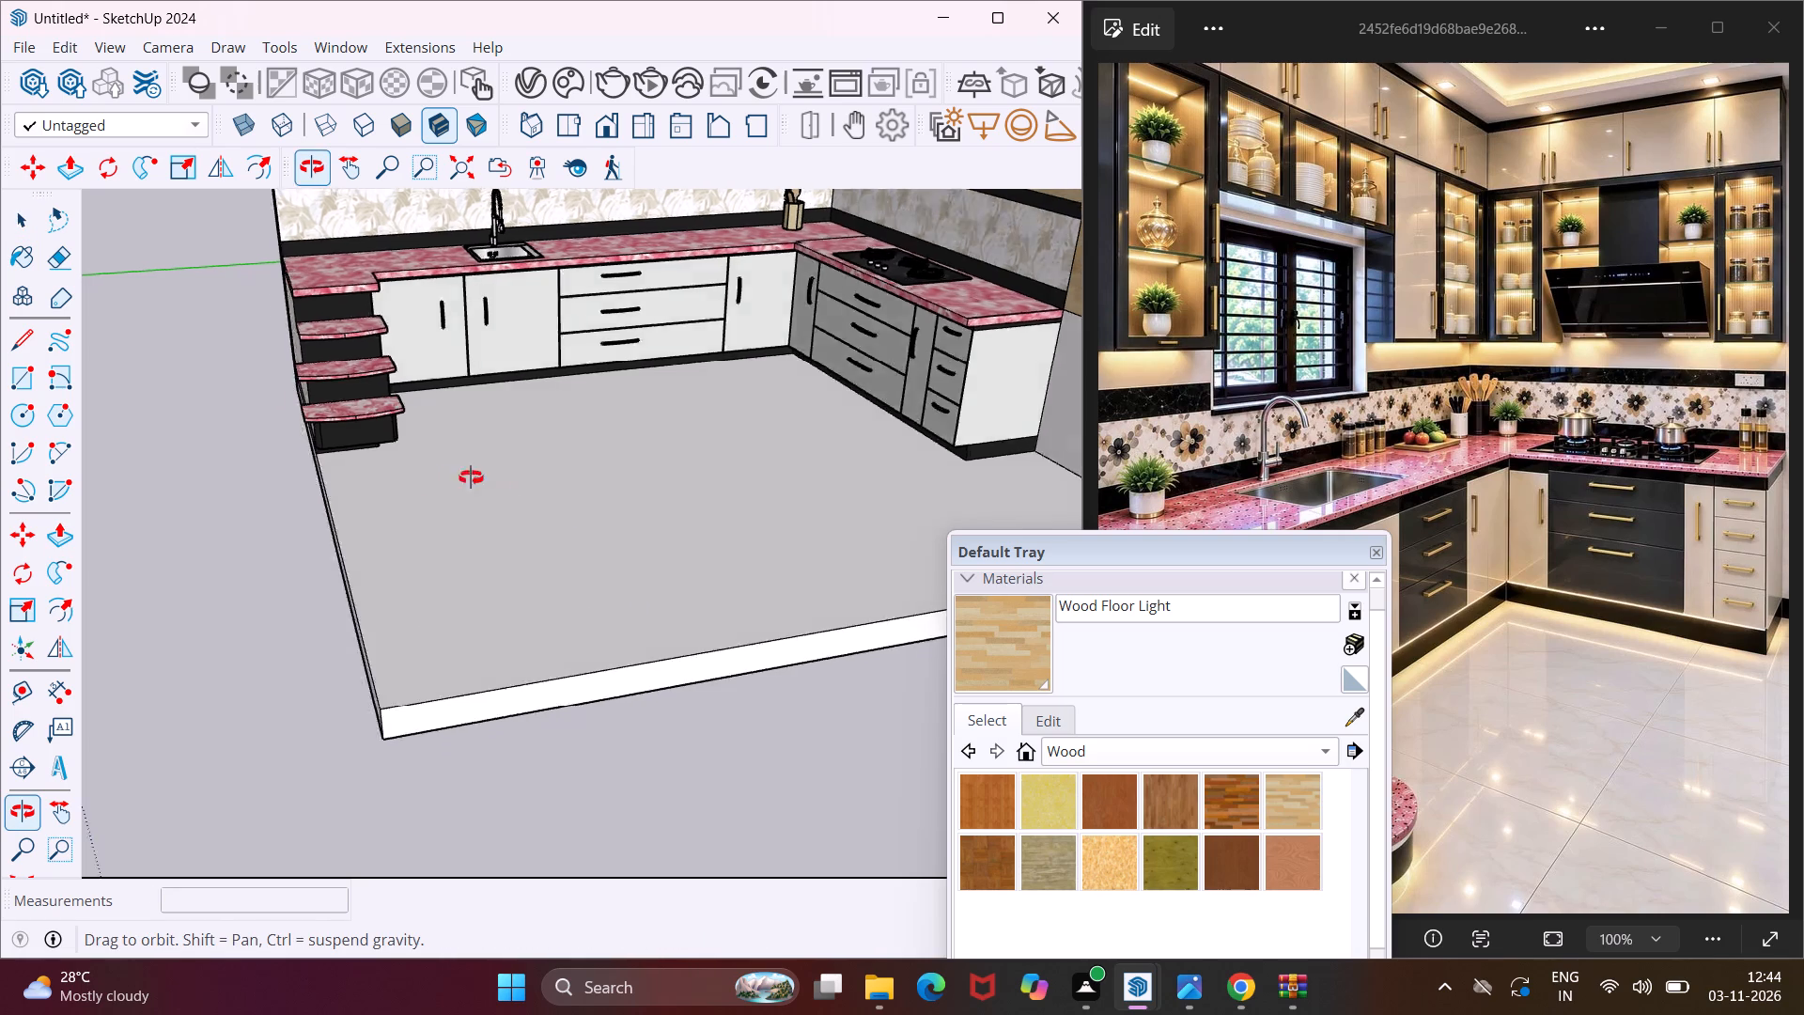
middle_click_drag(471, 477, 541, 414)
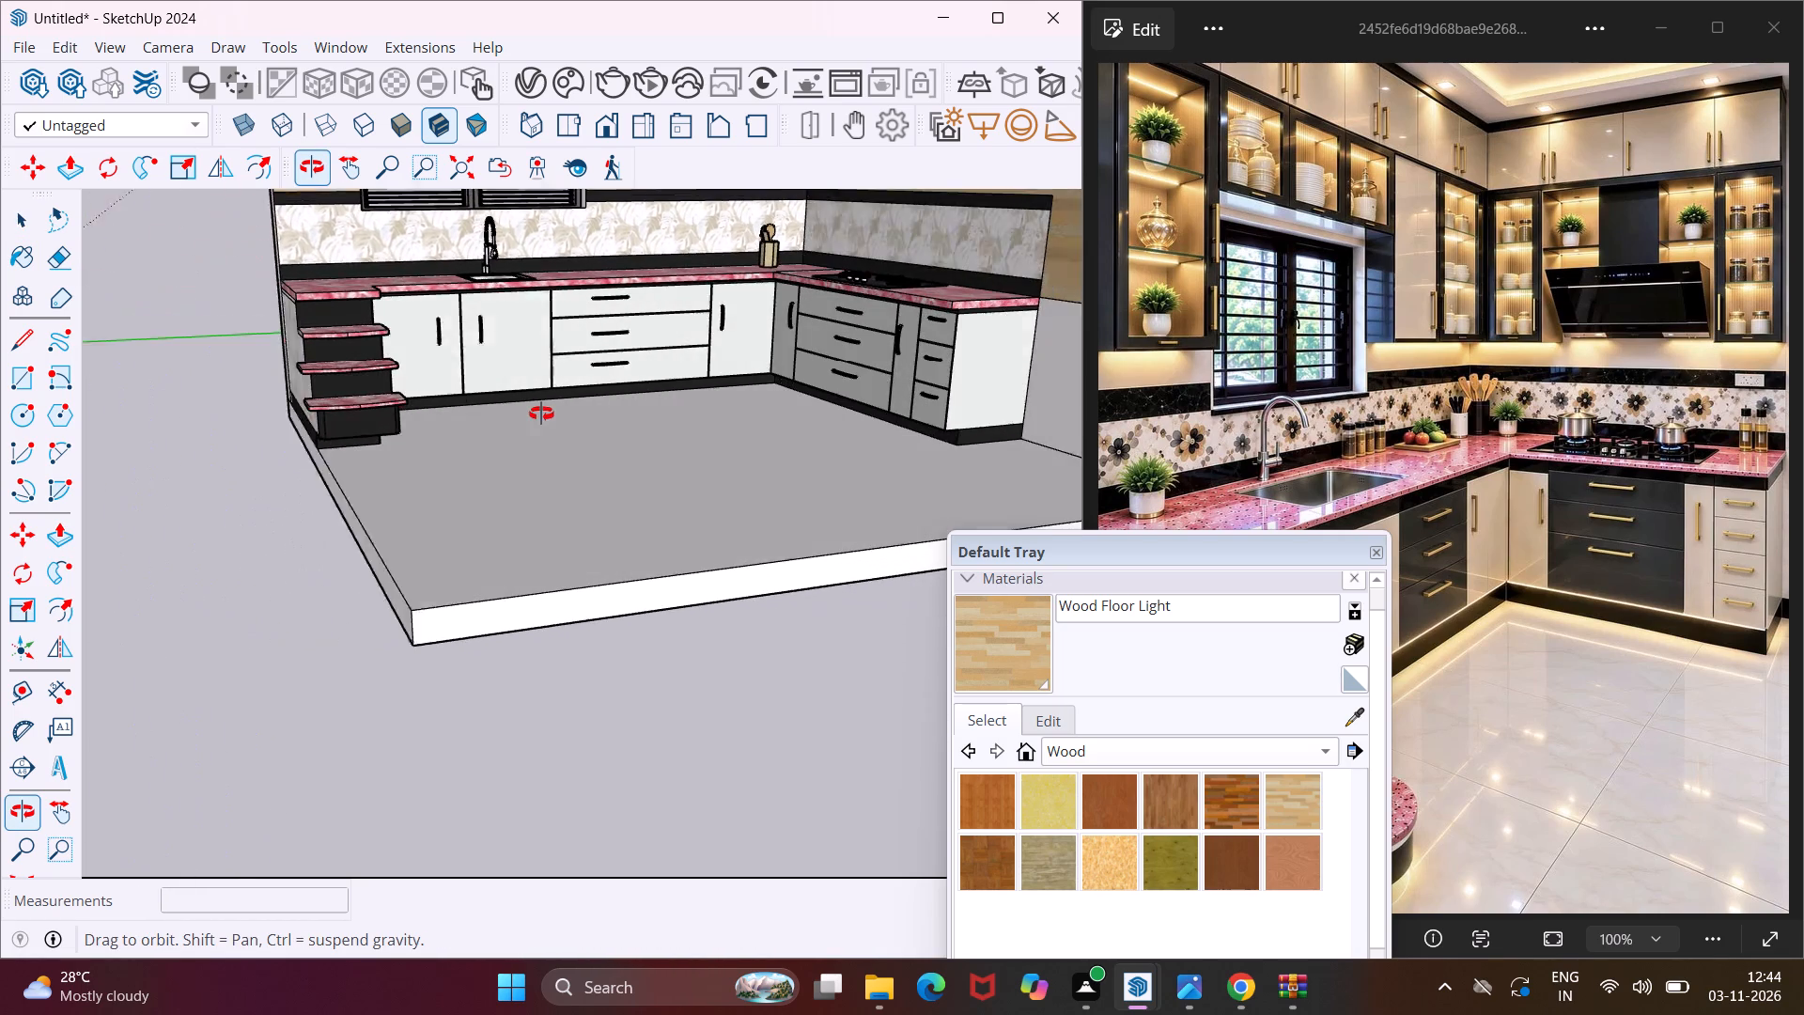
middle_click_drag(541, 414, 572, 414)
scroll(550, 422, "down", 4)
middle_click_drag(445, 500, 621, 565)
scroll(569, 573, "down", 5)
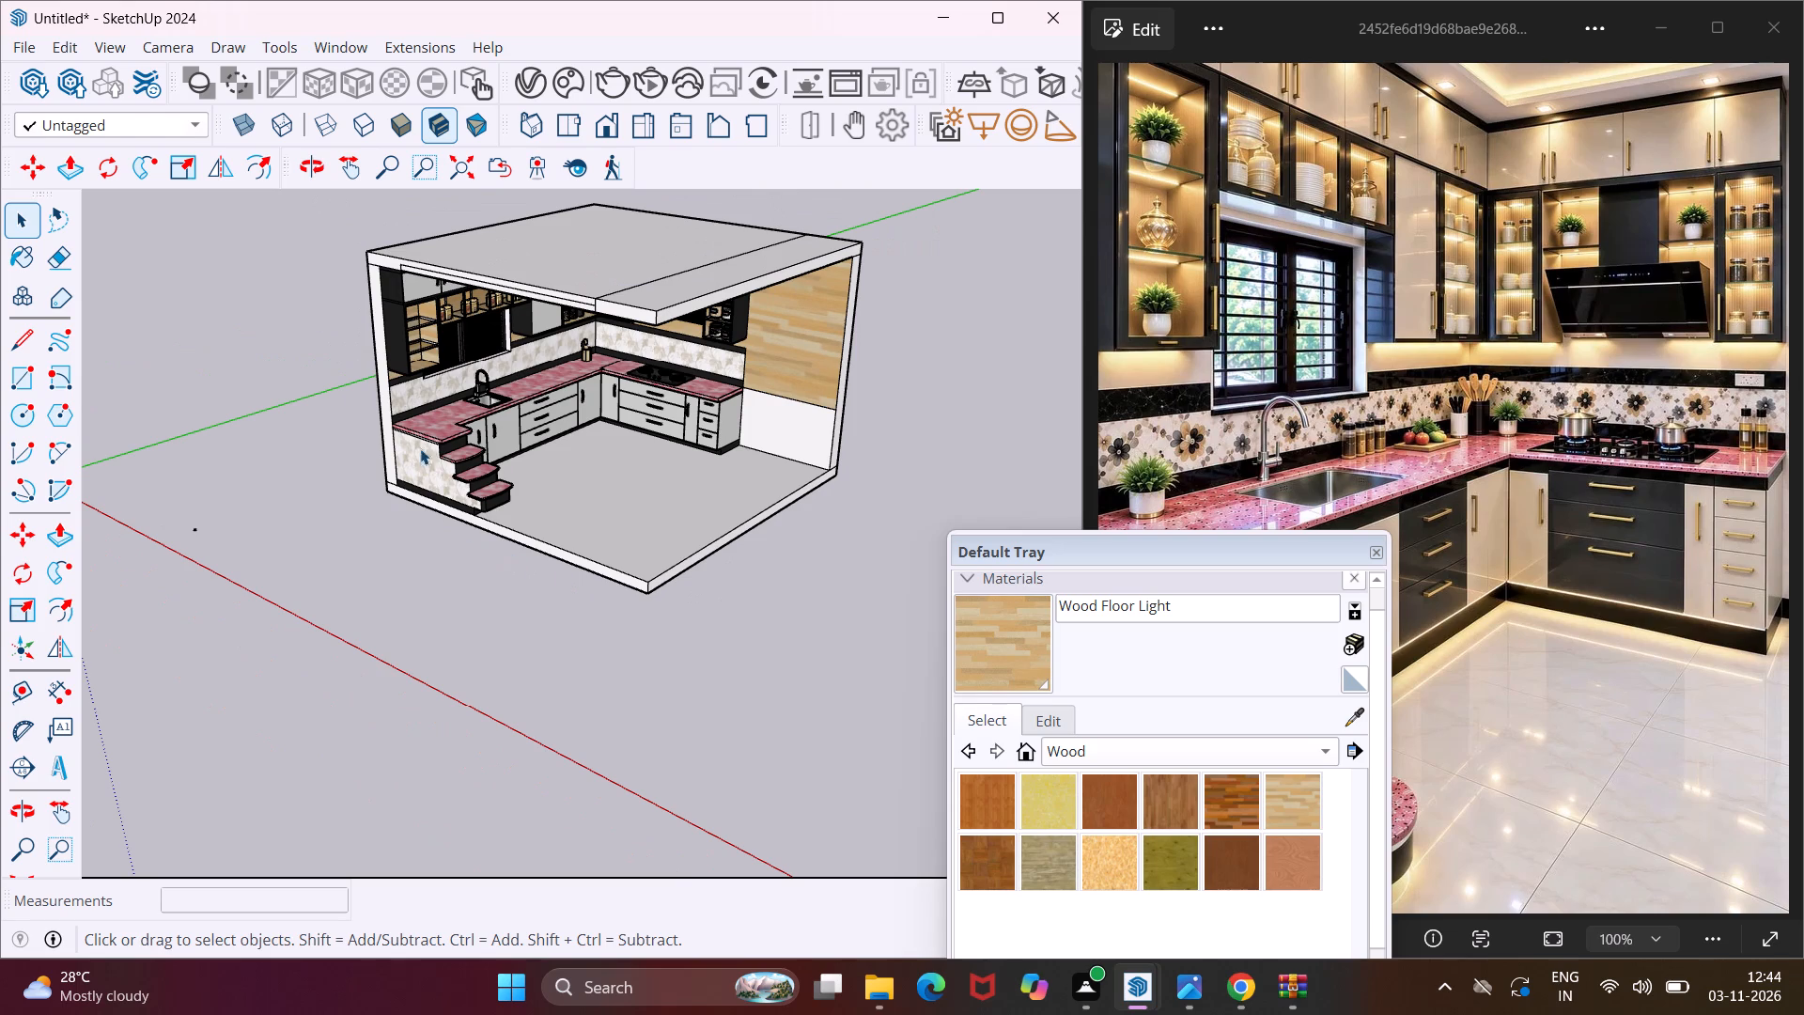
scroll(372, 312, "up", 6)
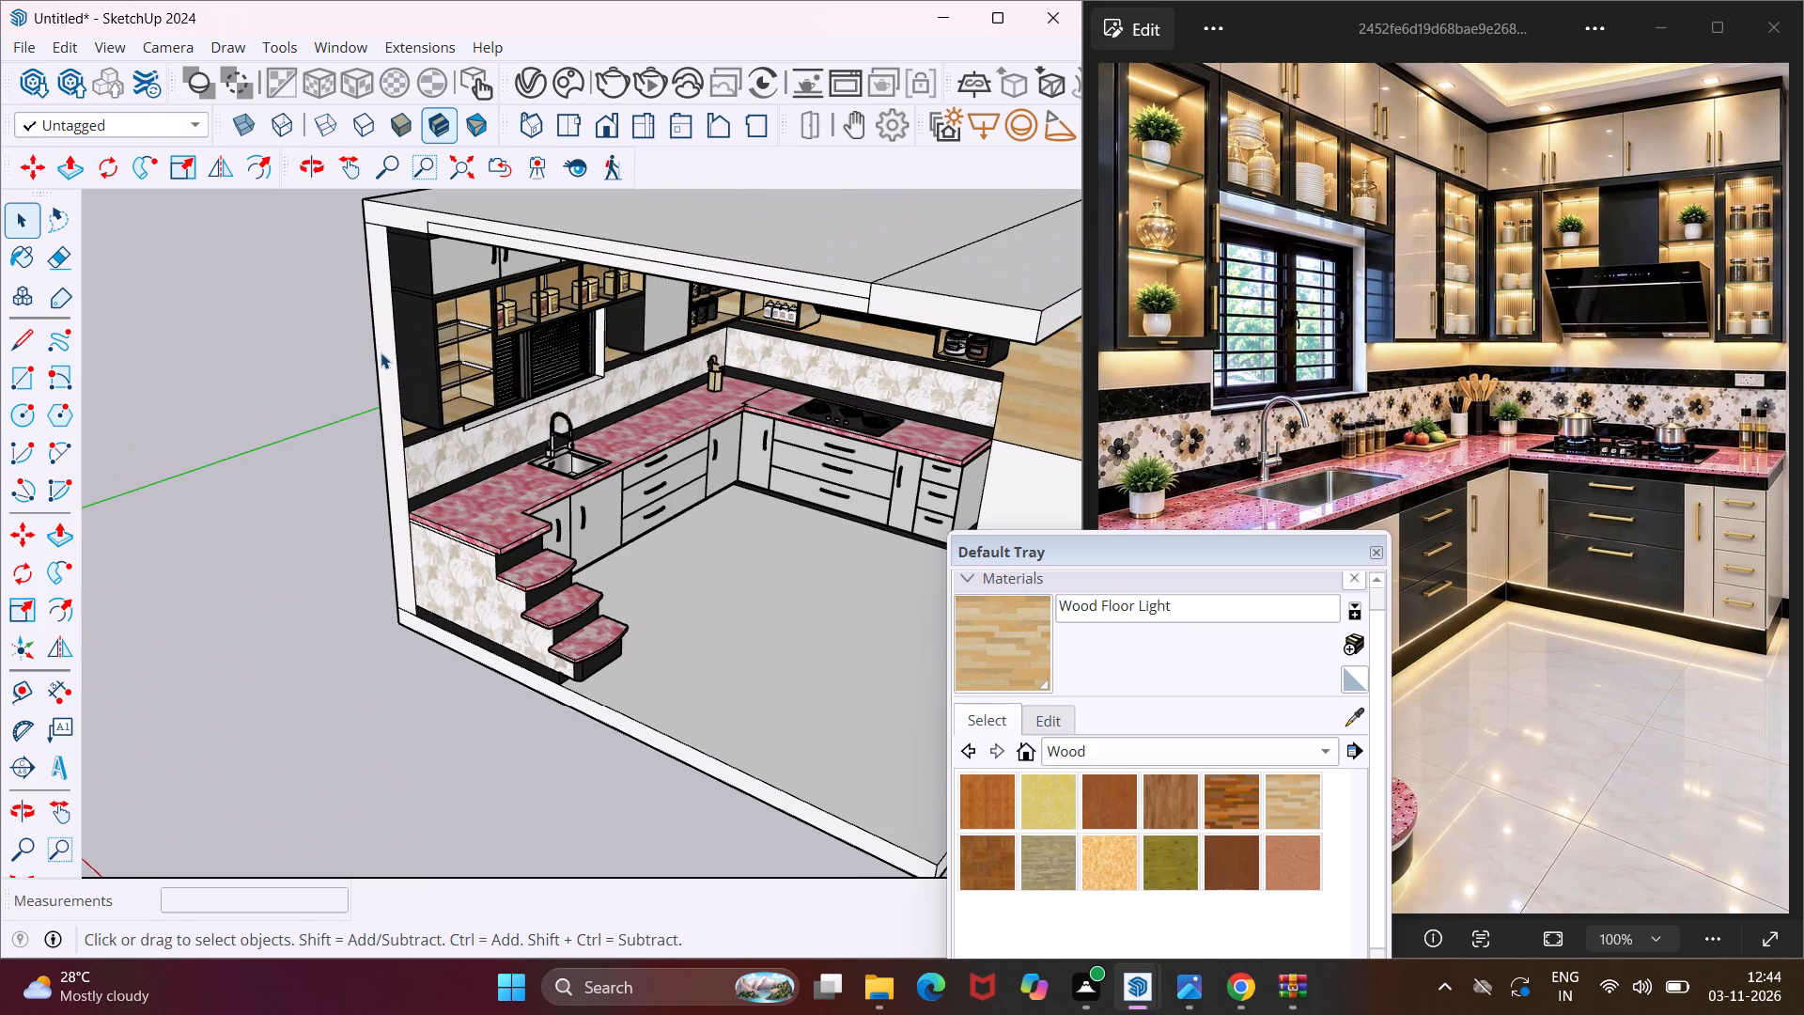
left_click(381, 352)
middle_click_drag(381, 352, 231, 320)
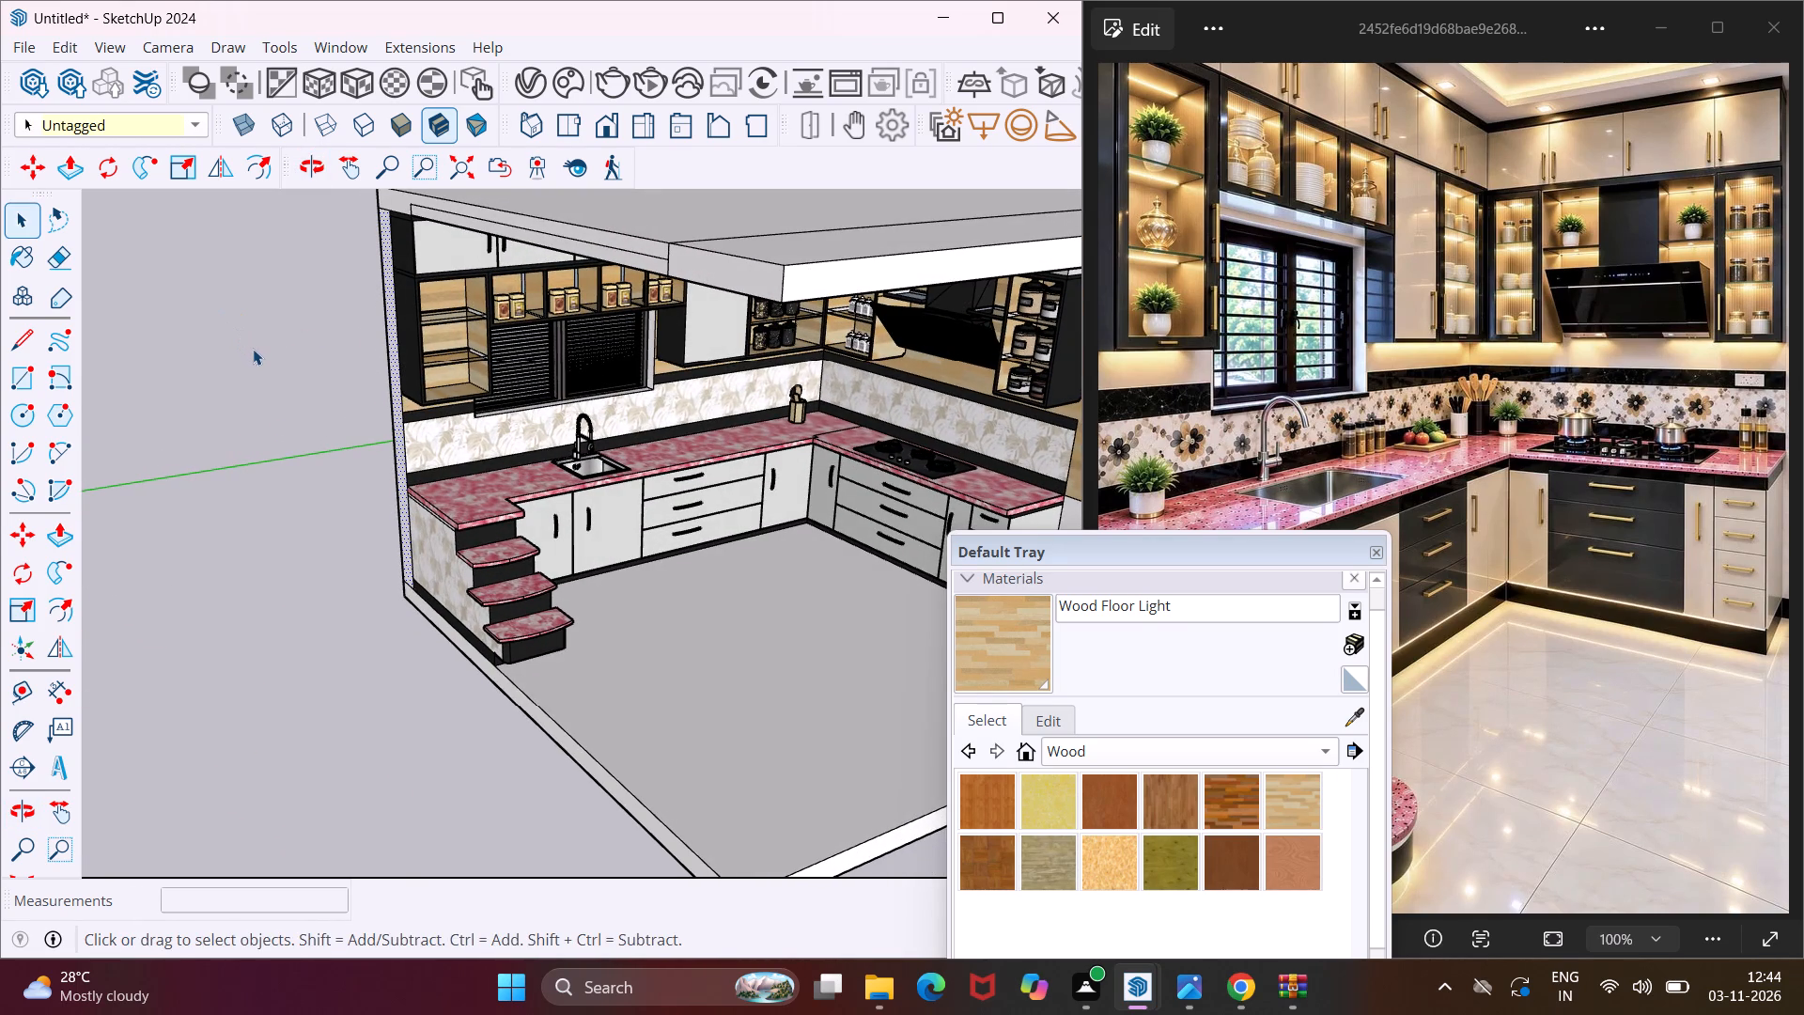
key("p")
scroll(395, 460, "up", 1)
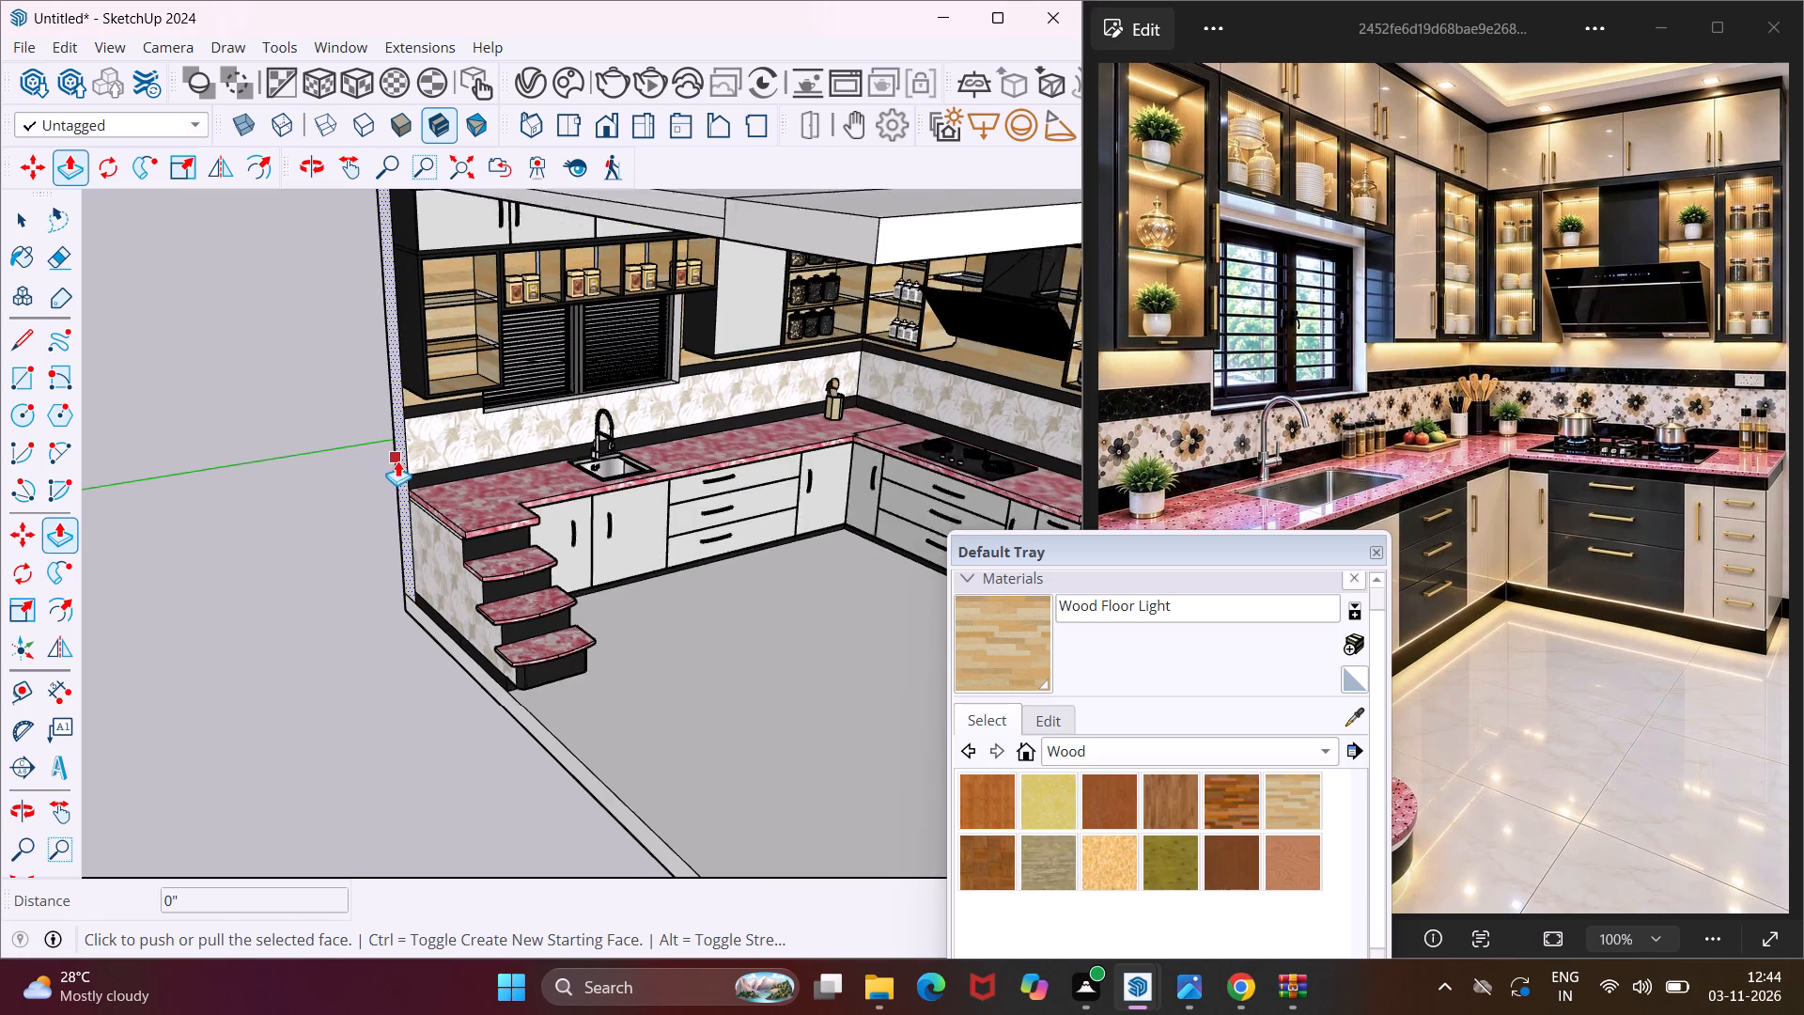
scroll(397, 461, "up", 1)
left_click(399, 461)
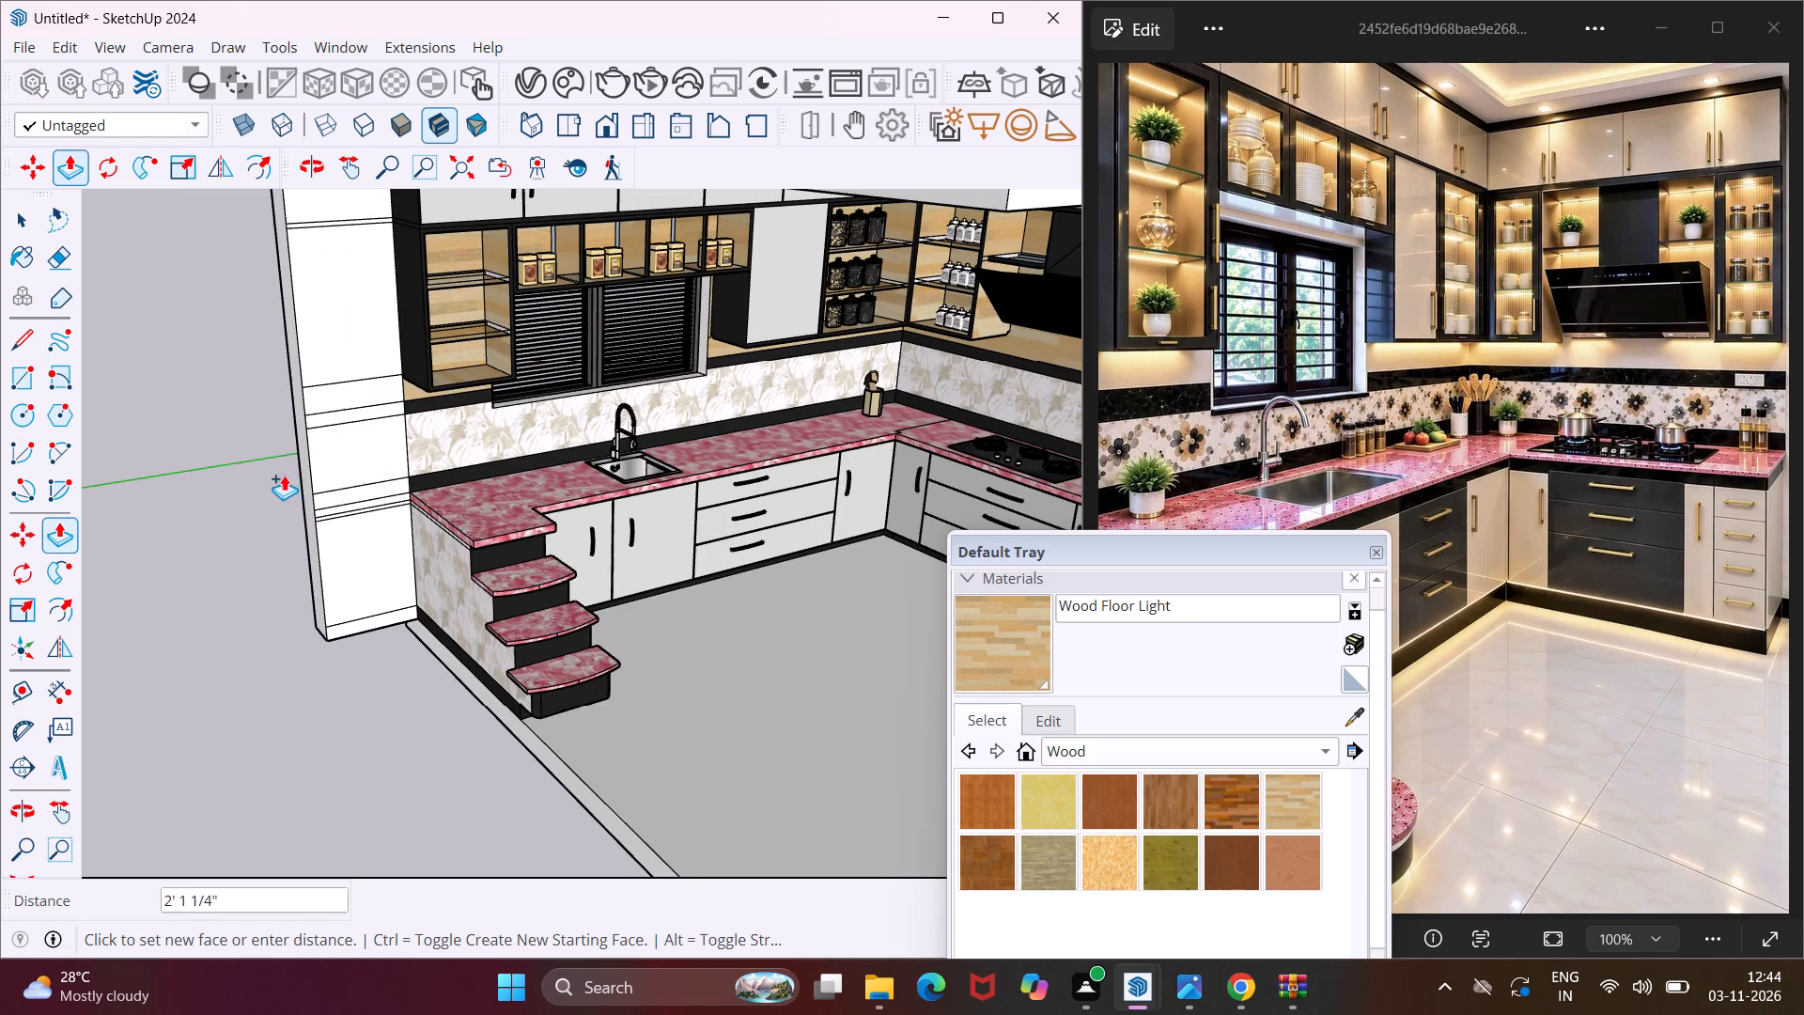
scroll(283, 475, "down", 7)
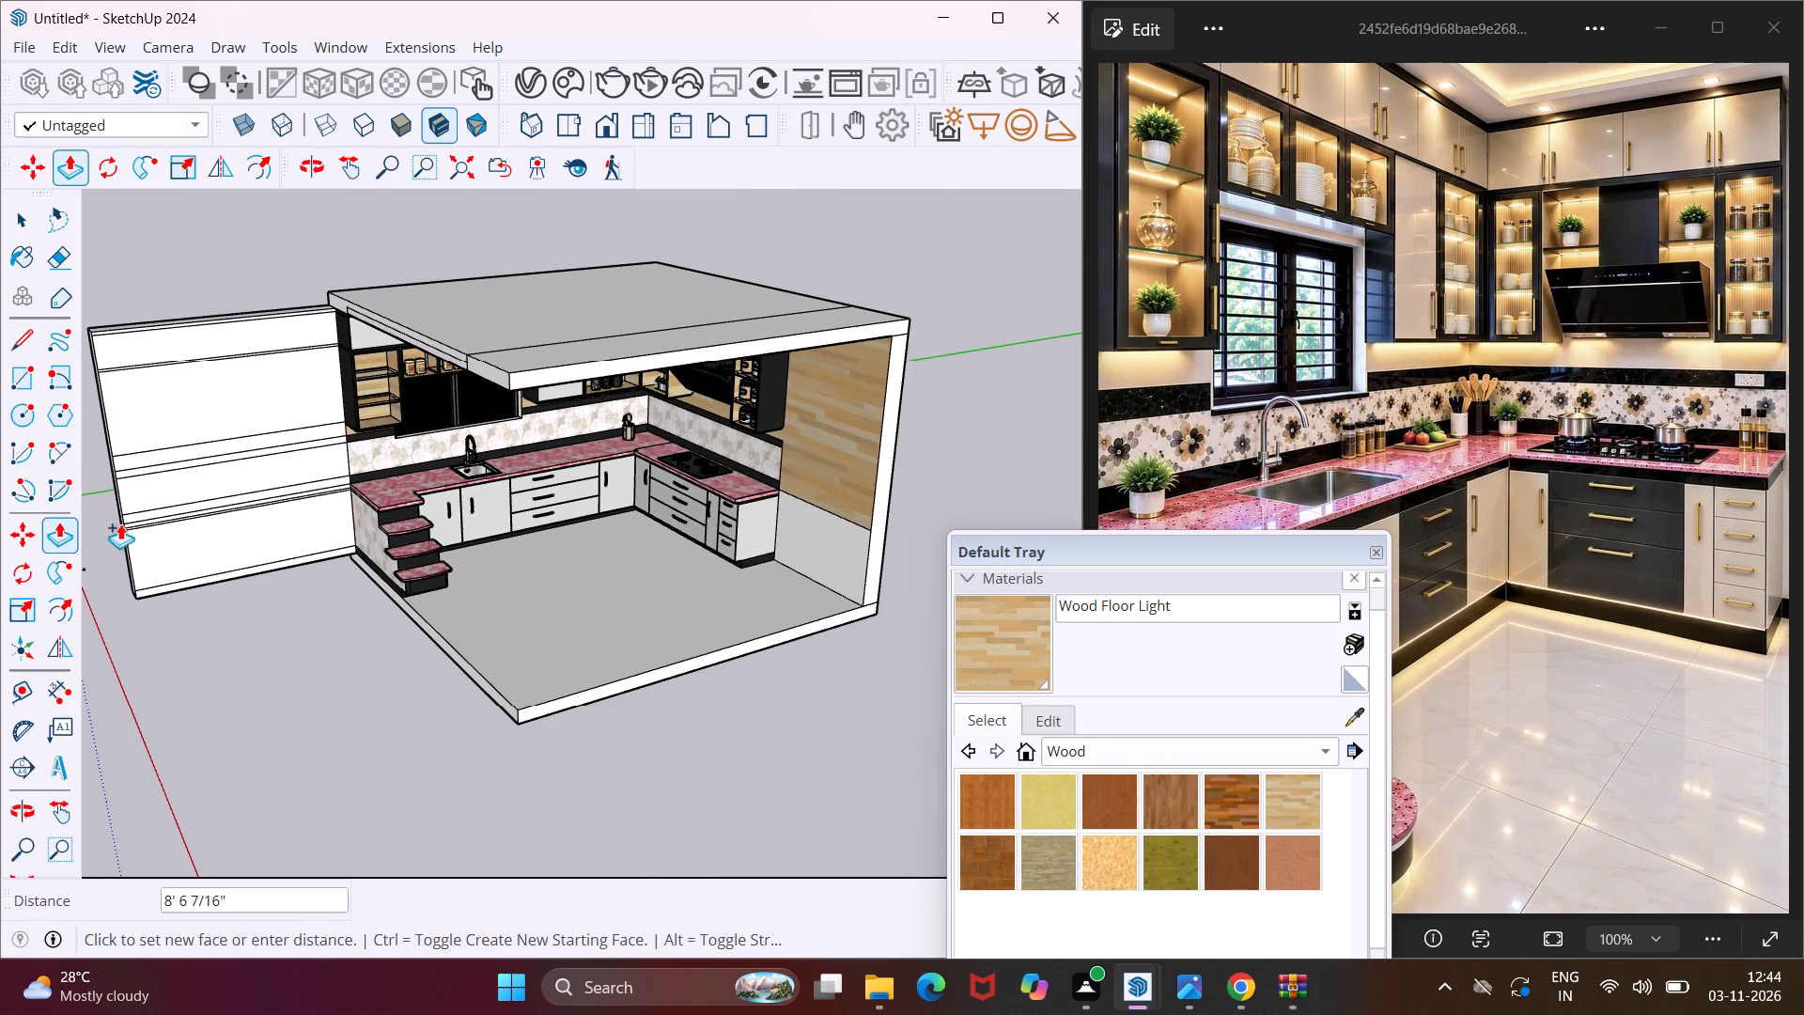
scroll(92, 532, "down", 2)
middle_click_drag(92, 532, 267, 529)
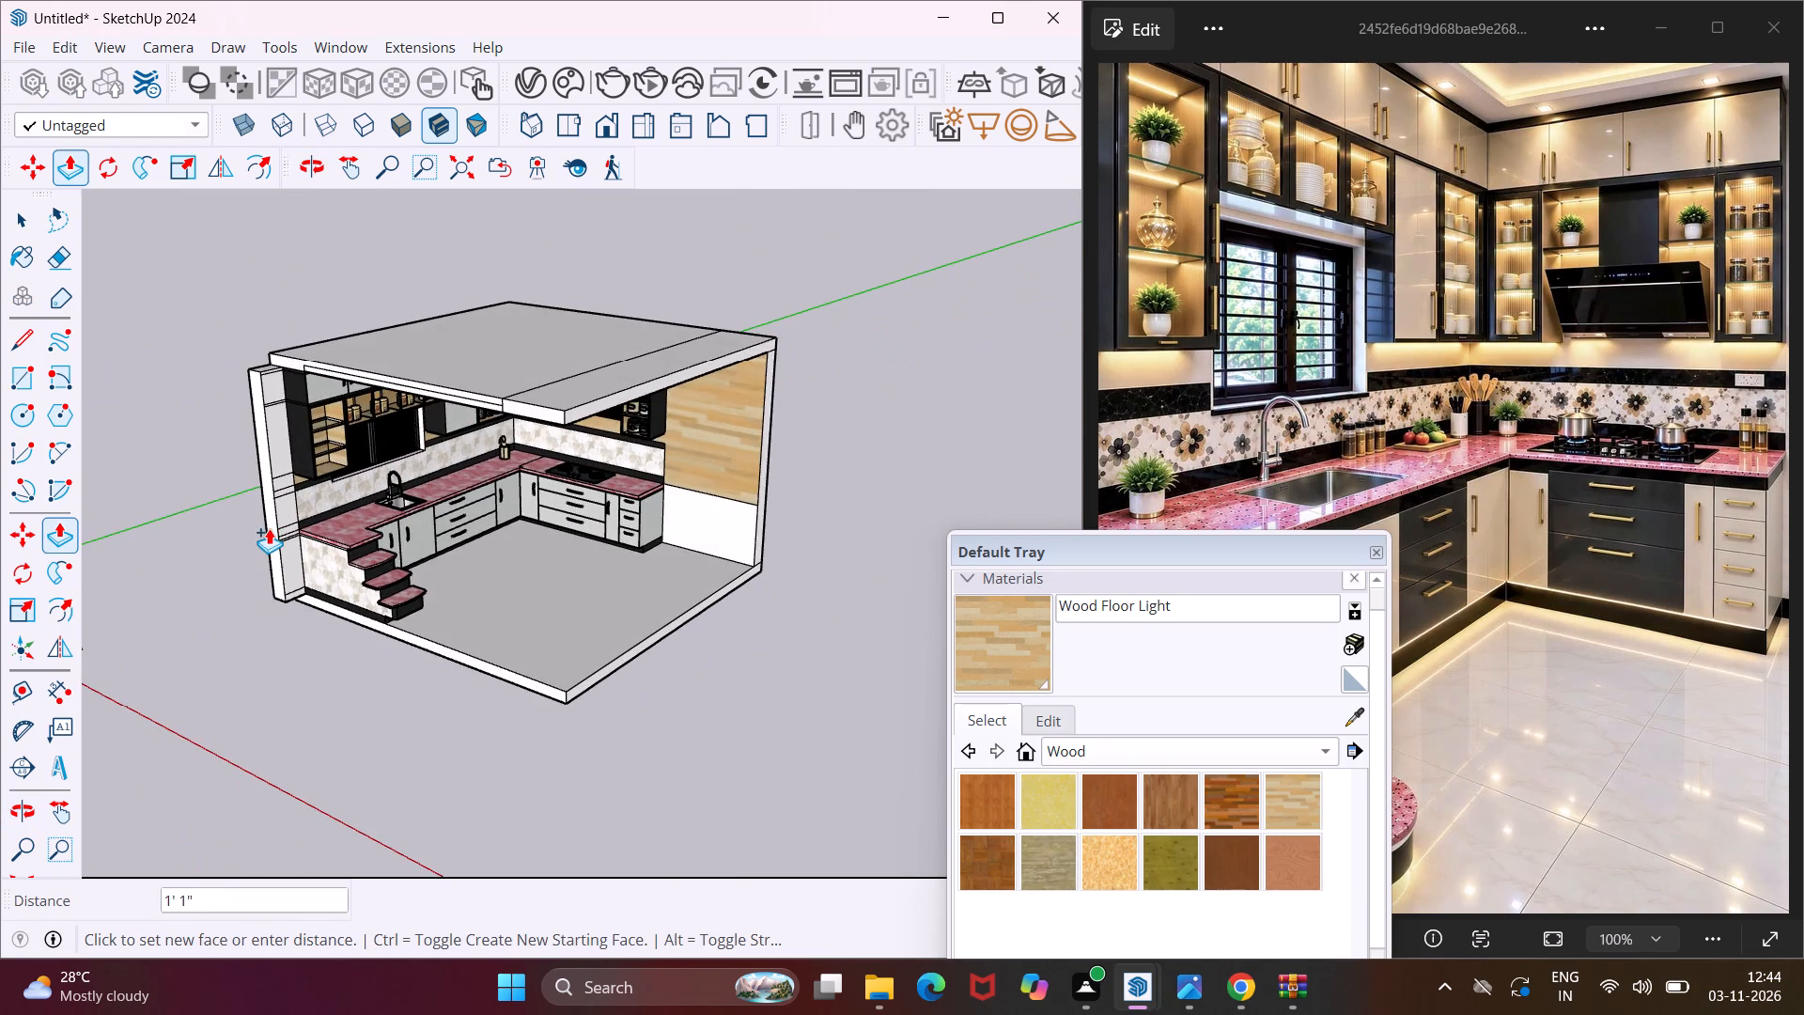
scroll(269, 528, "down", 4)
left_click(133, 618)
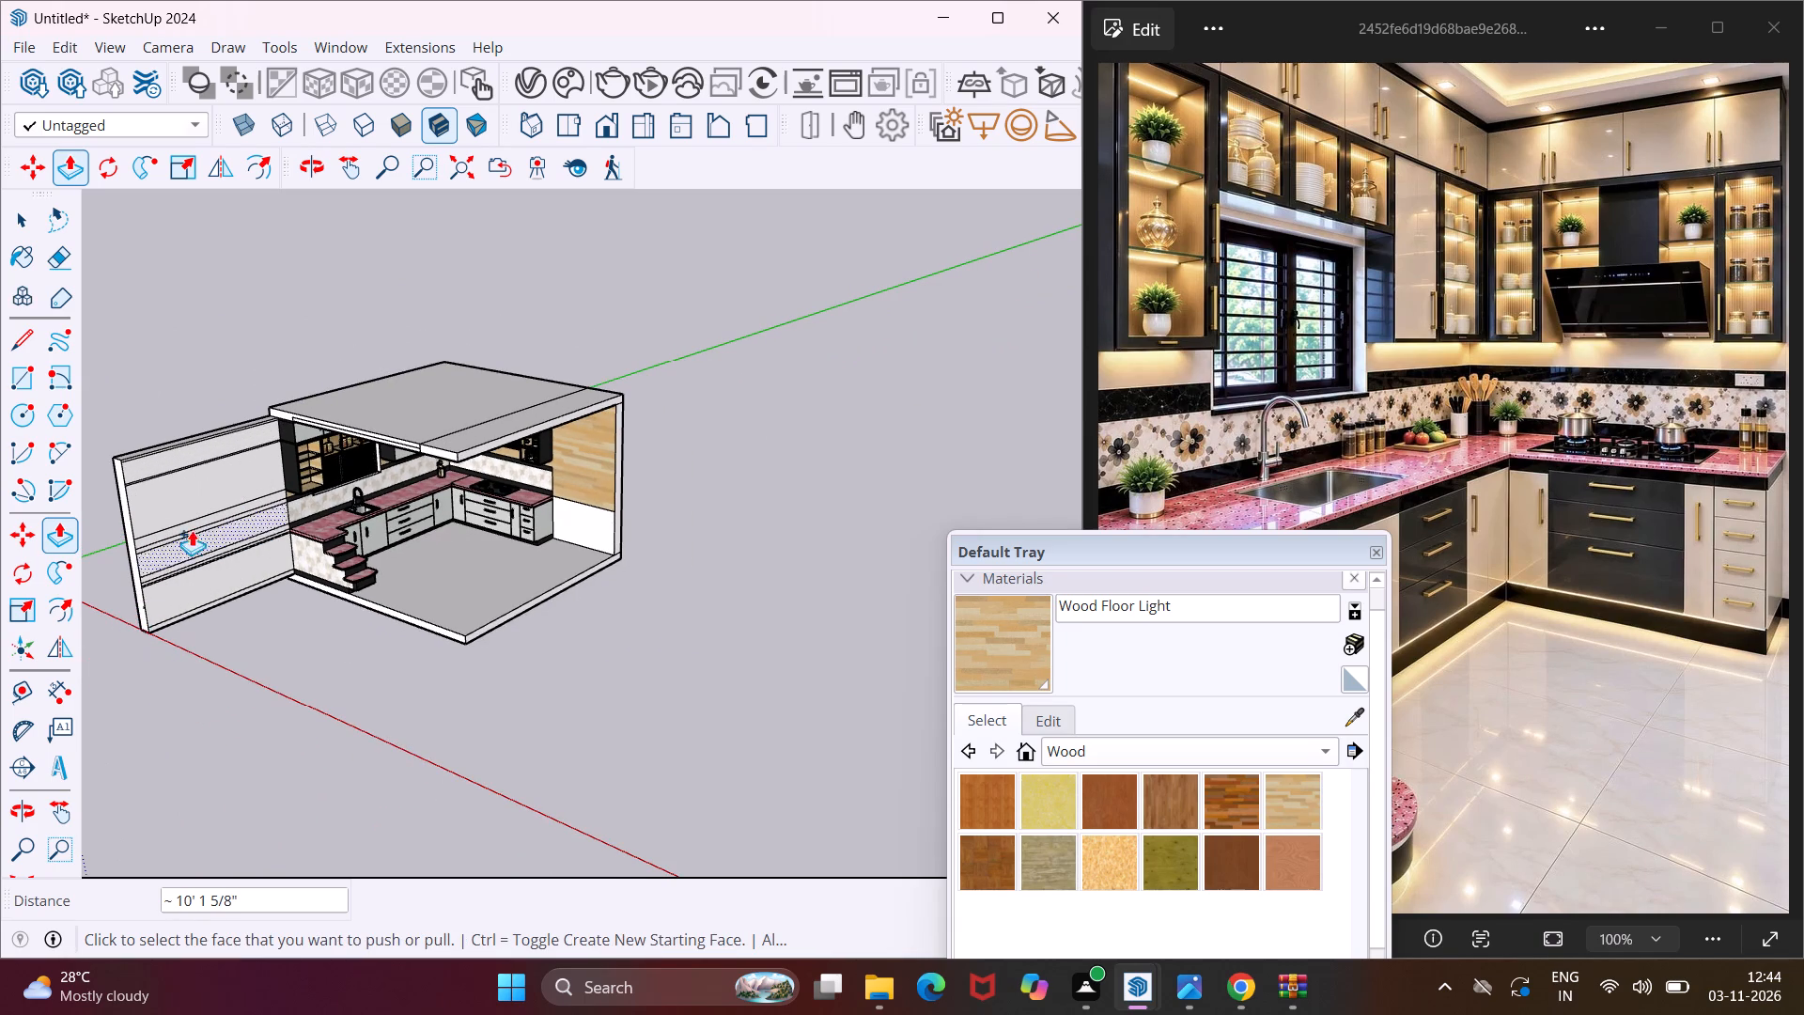
Extend the ceiling slab's edge above the stepped shelves about 10' 1 5/8" to align with the extended sink wall's end.
scroll(289, 398, "up", 9)
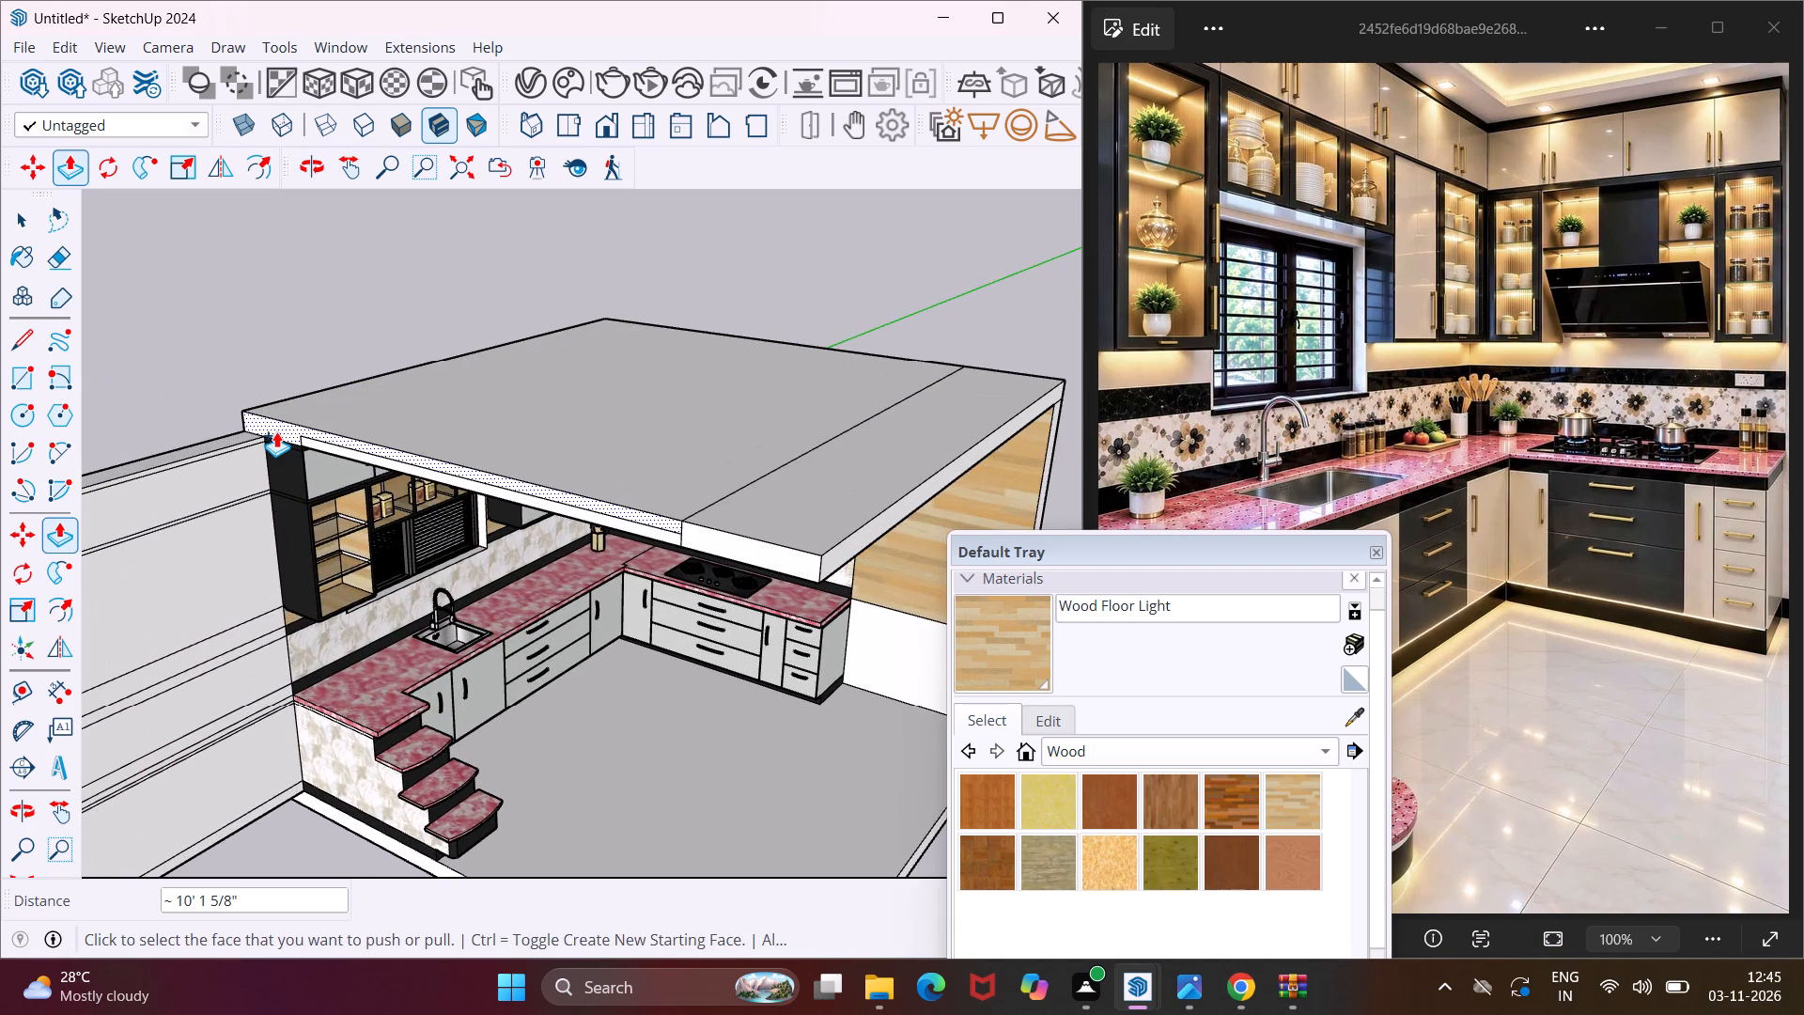
left_click(276, 431)
scroll(257, 437, "down", 12)
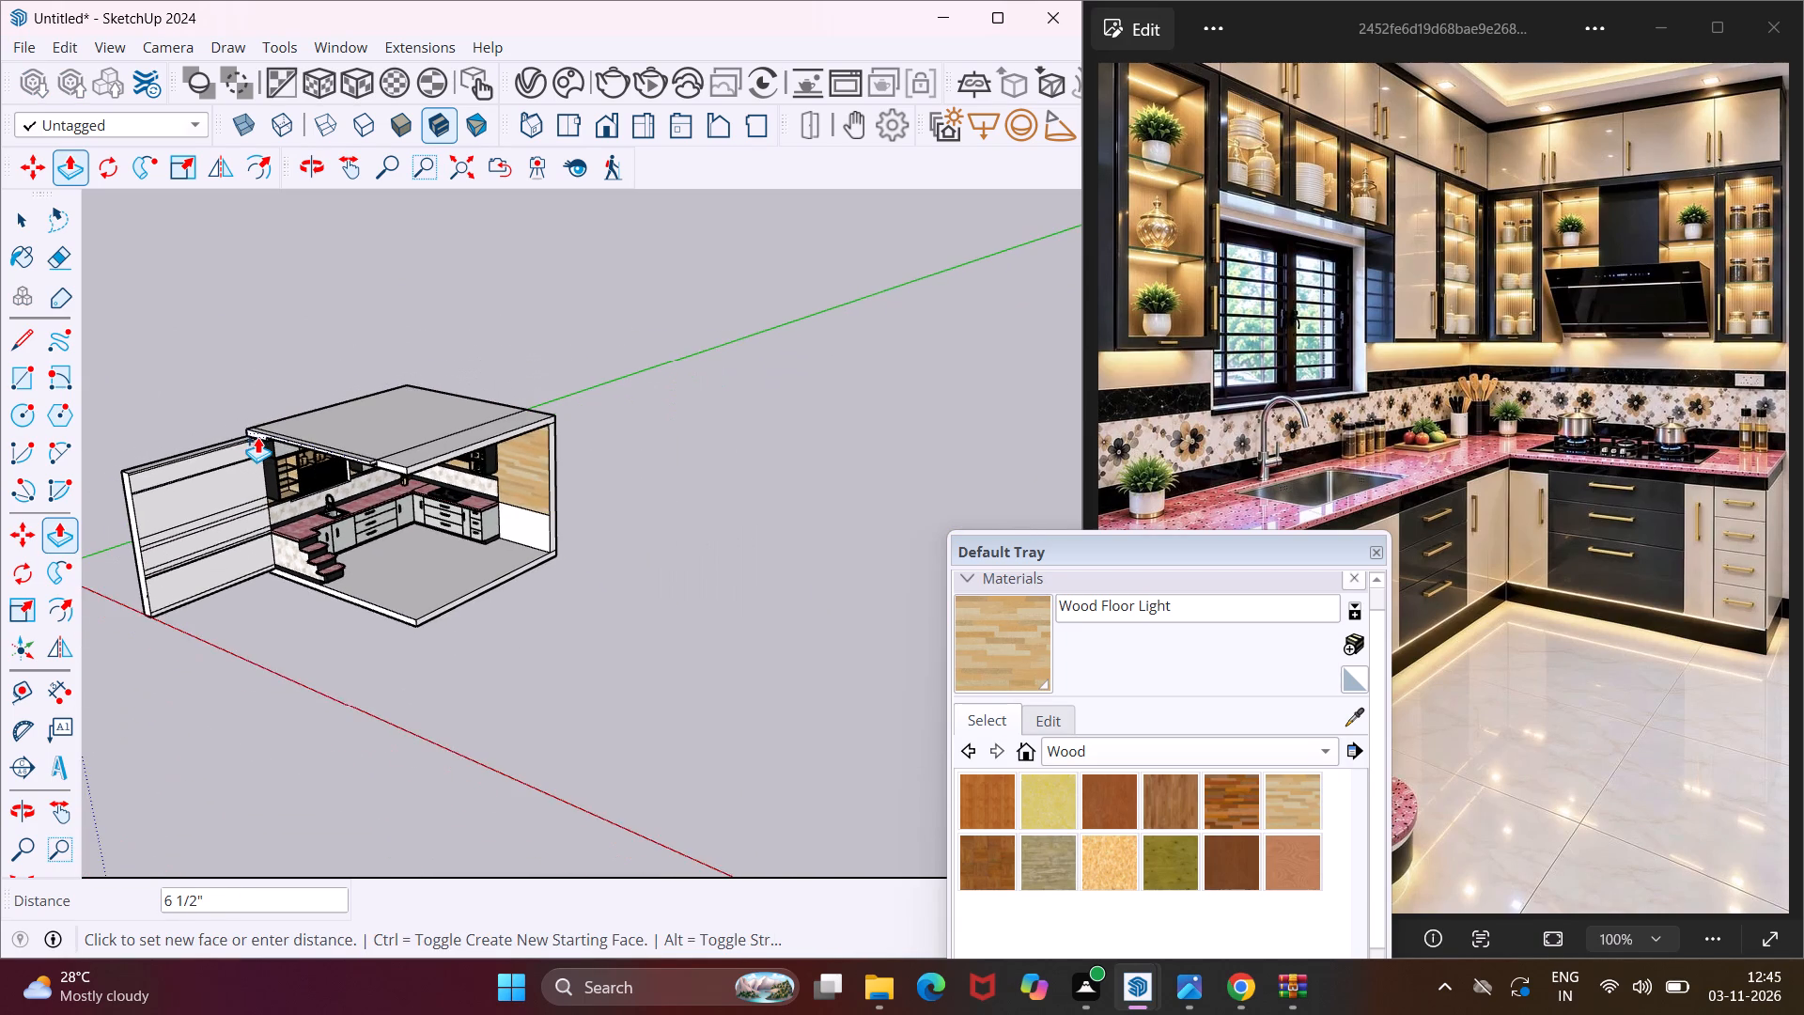
scroll(257, 437, "down", 1)
left_click(148, 529)
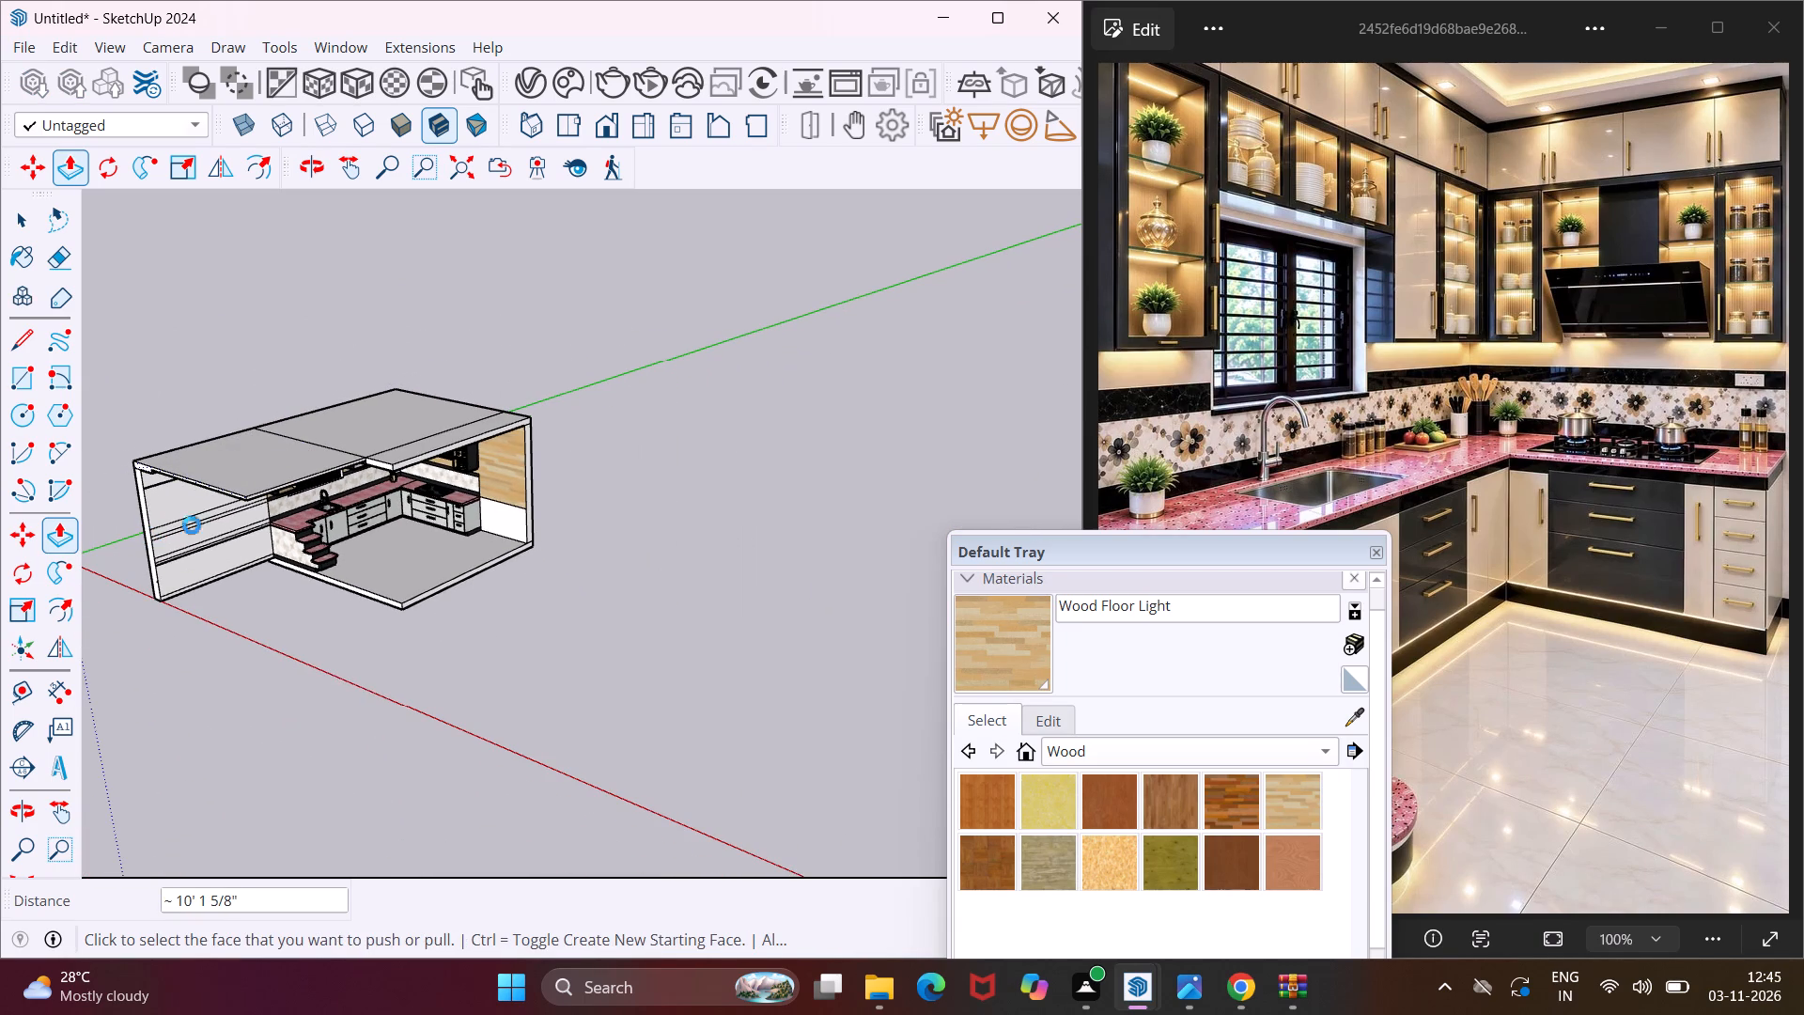
scroll(329, 483, "up", 6)
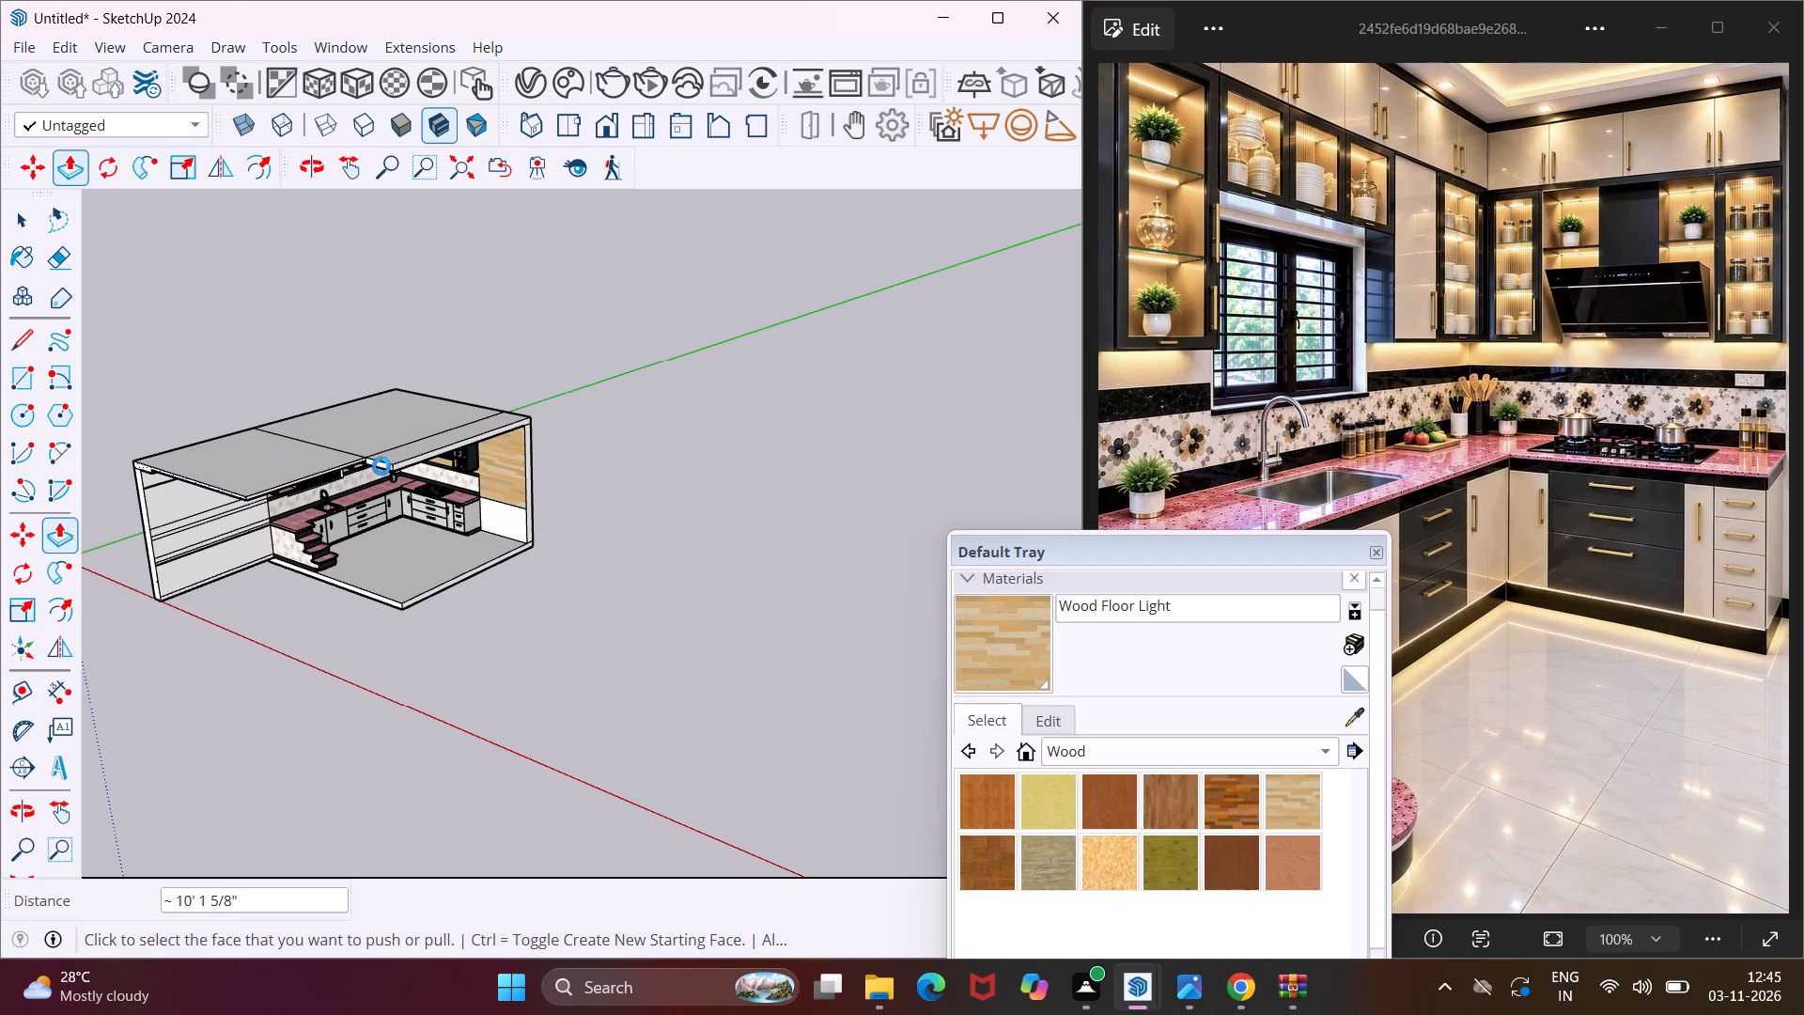
Extend the remaining lower strip of the ceiling's edge about 10' 1 5/8" to align with the extended ceiling's end.
scroll(381, 466, "up", 3)
left_click(381, 466)
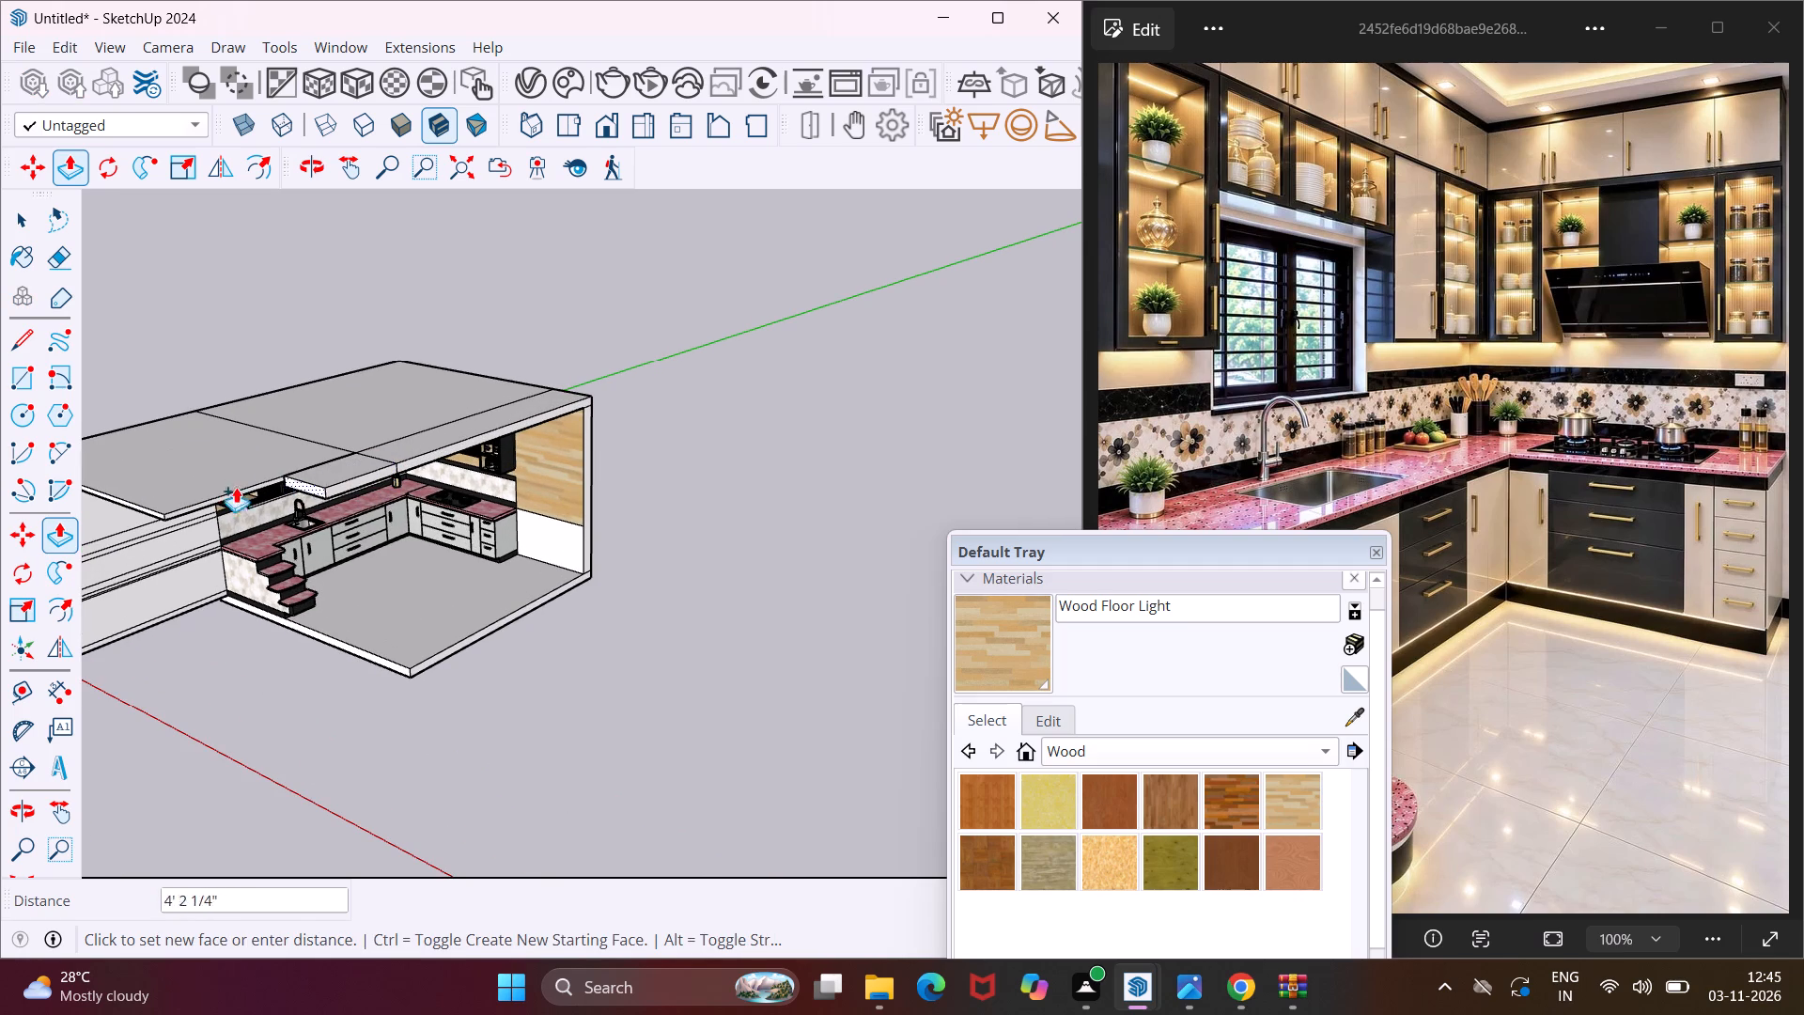
left_click(144, 510)
Extend the floor slab's edge beside the stepped shelves about 10' 1 5/8" to align with the extended sink wall's end.
scroll(307, 503, "up", 3)
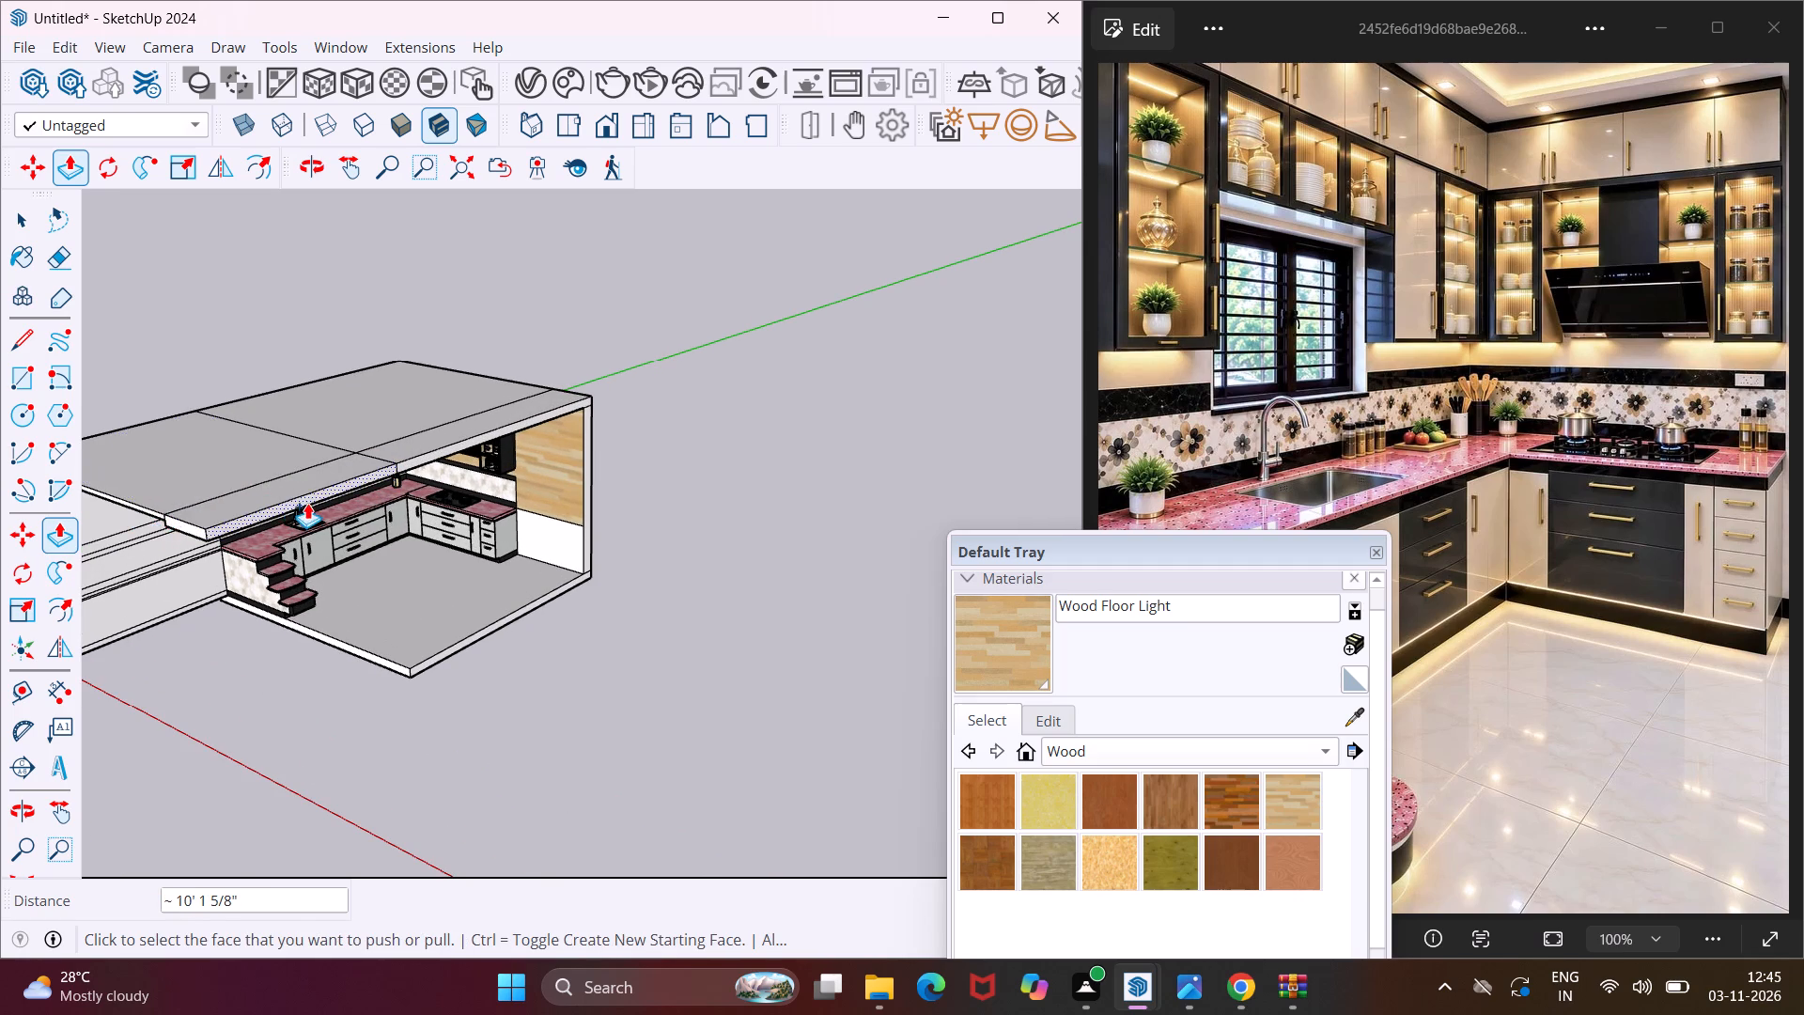
scroll(437, 714, "up", 2)
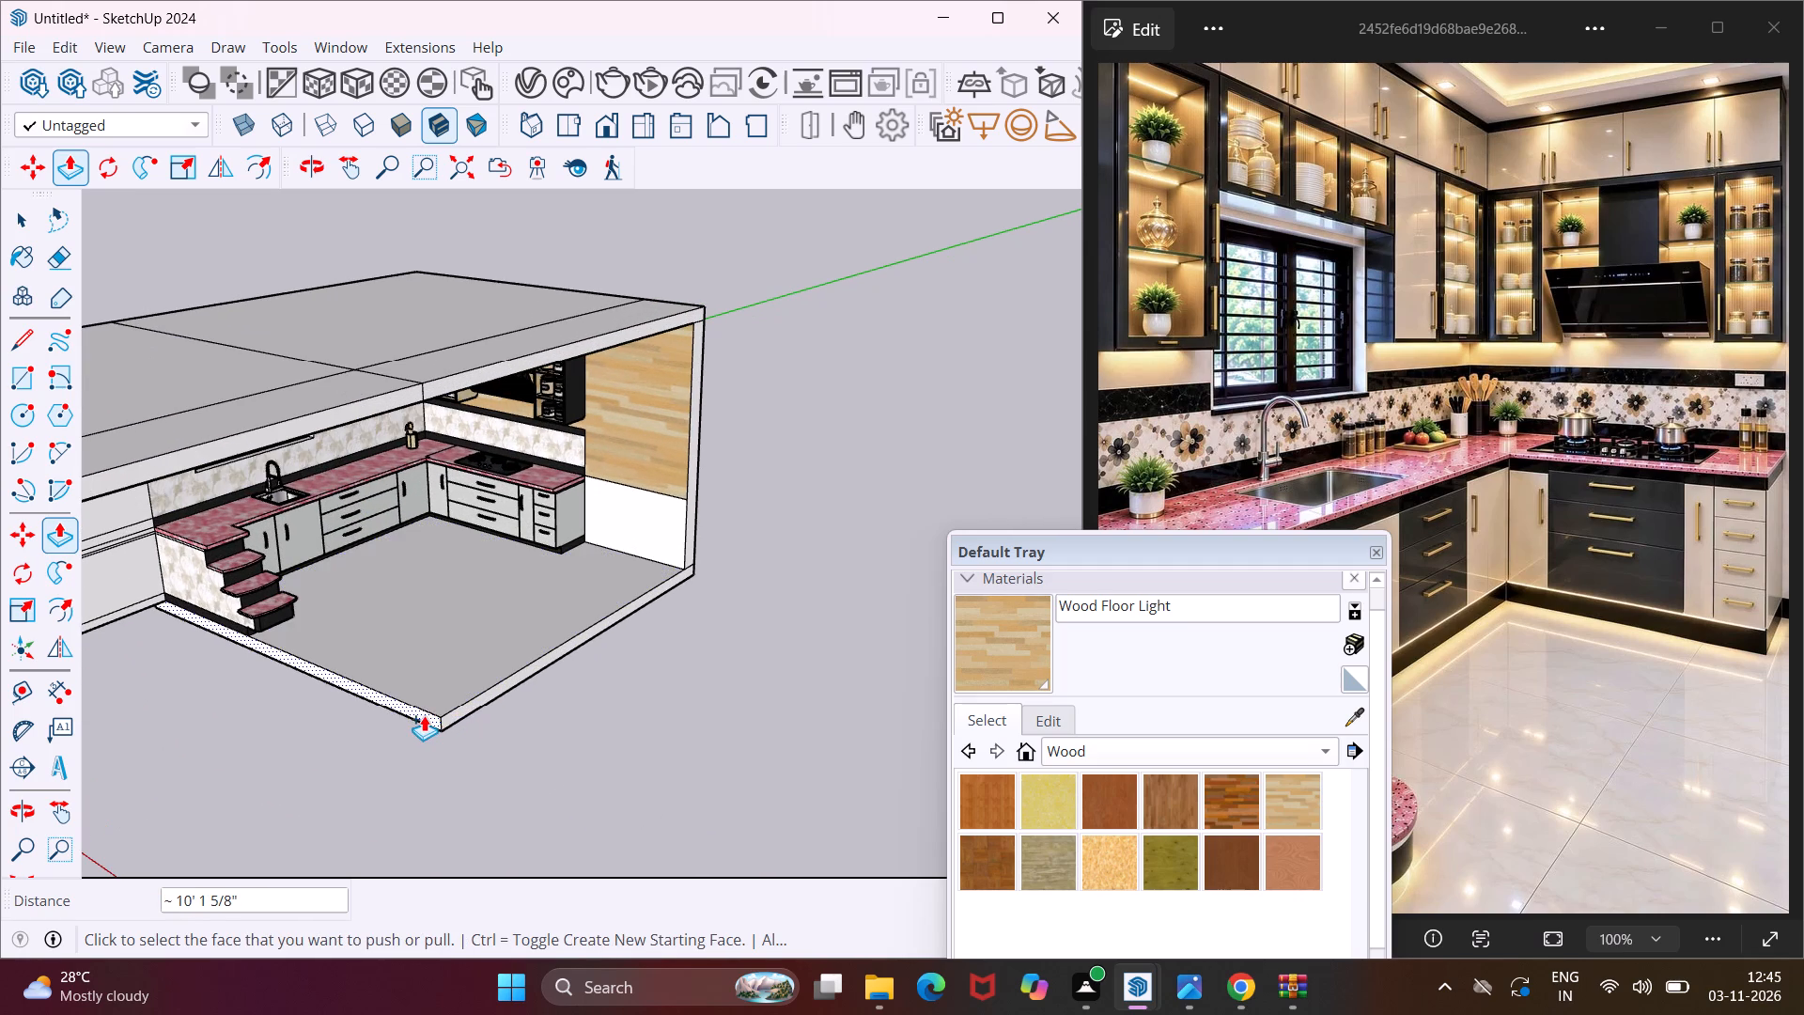
left_click(424, 715)
scroll(333, 704, "down", 7)
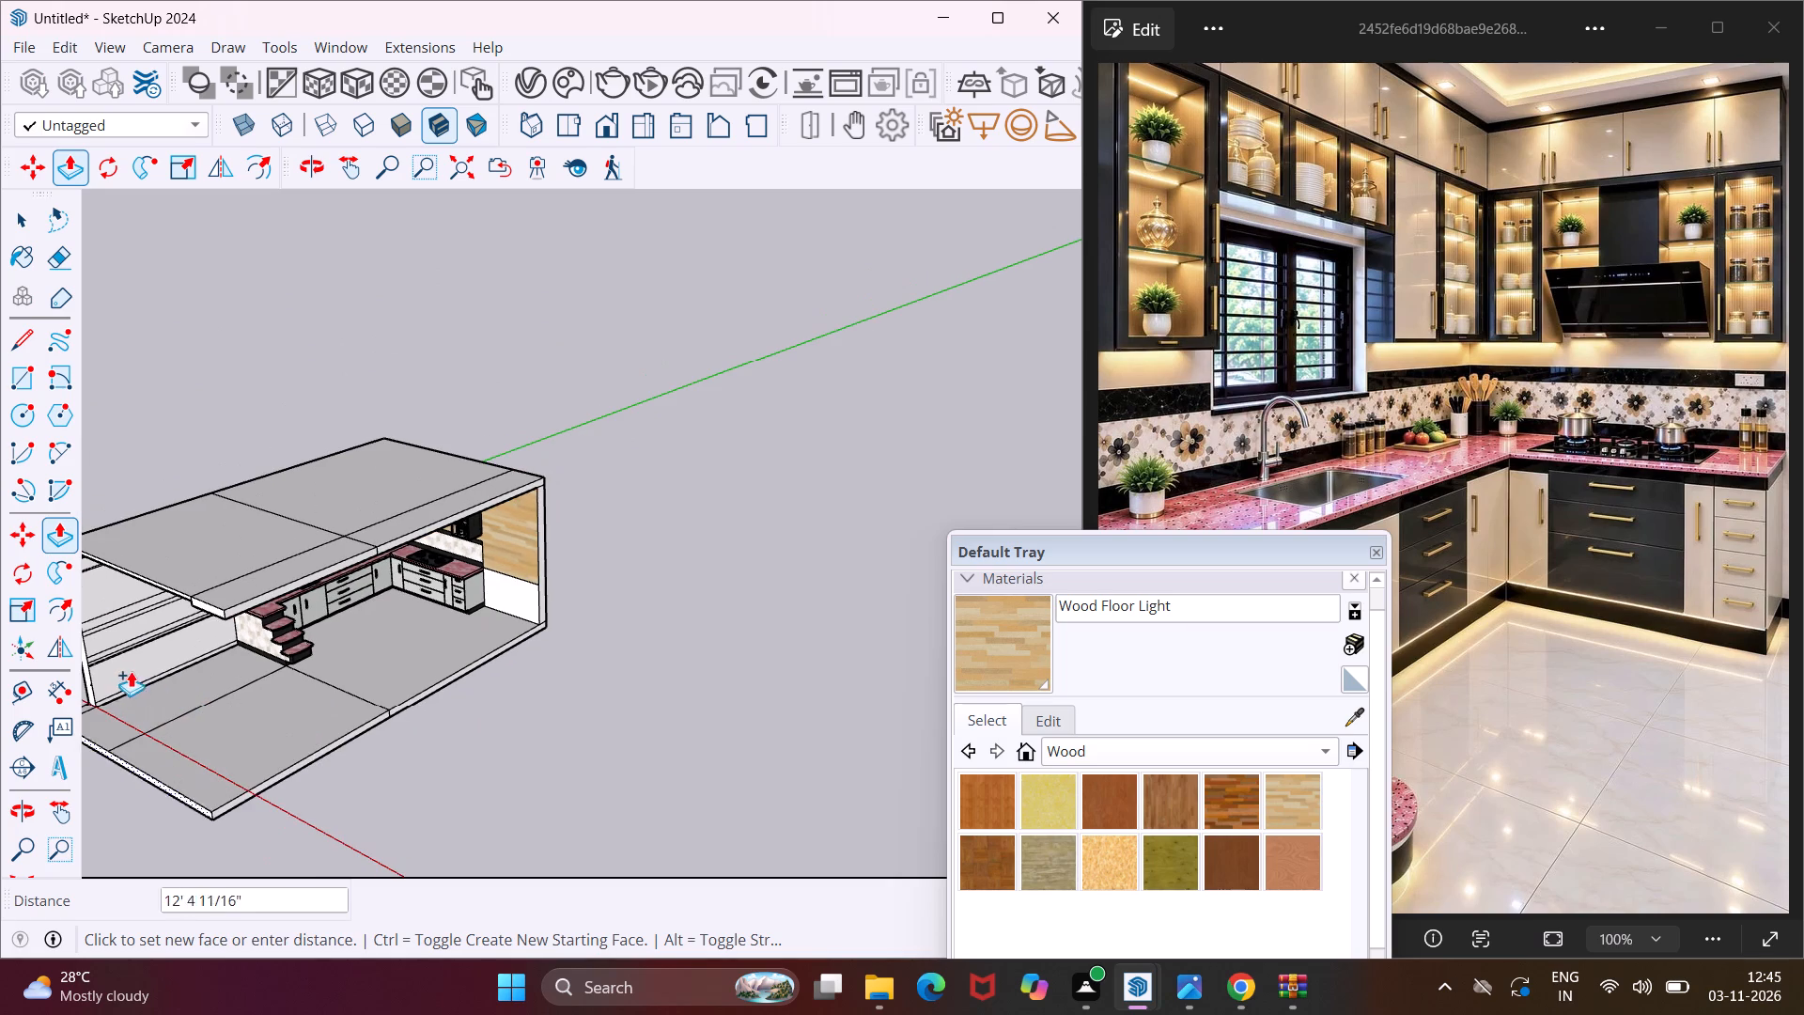
left_click(92, 682)
Extend the hob-side wall's free end face outward about 7' 3 15/16" beyond the ceiling's edge.
scroll(281, 590, "up", 2)
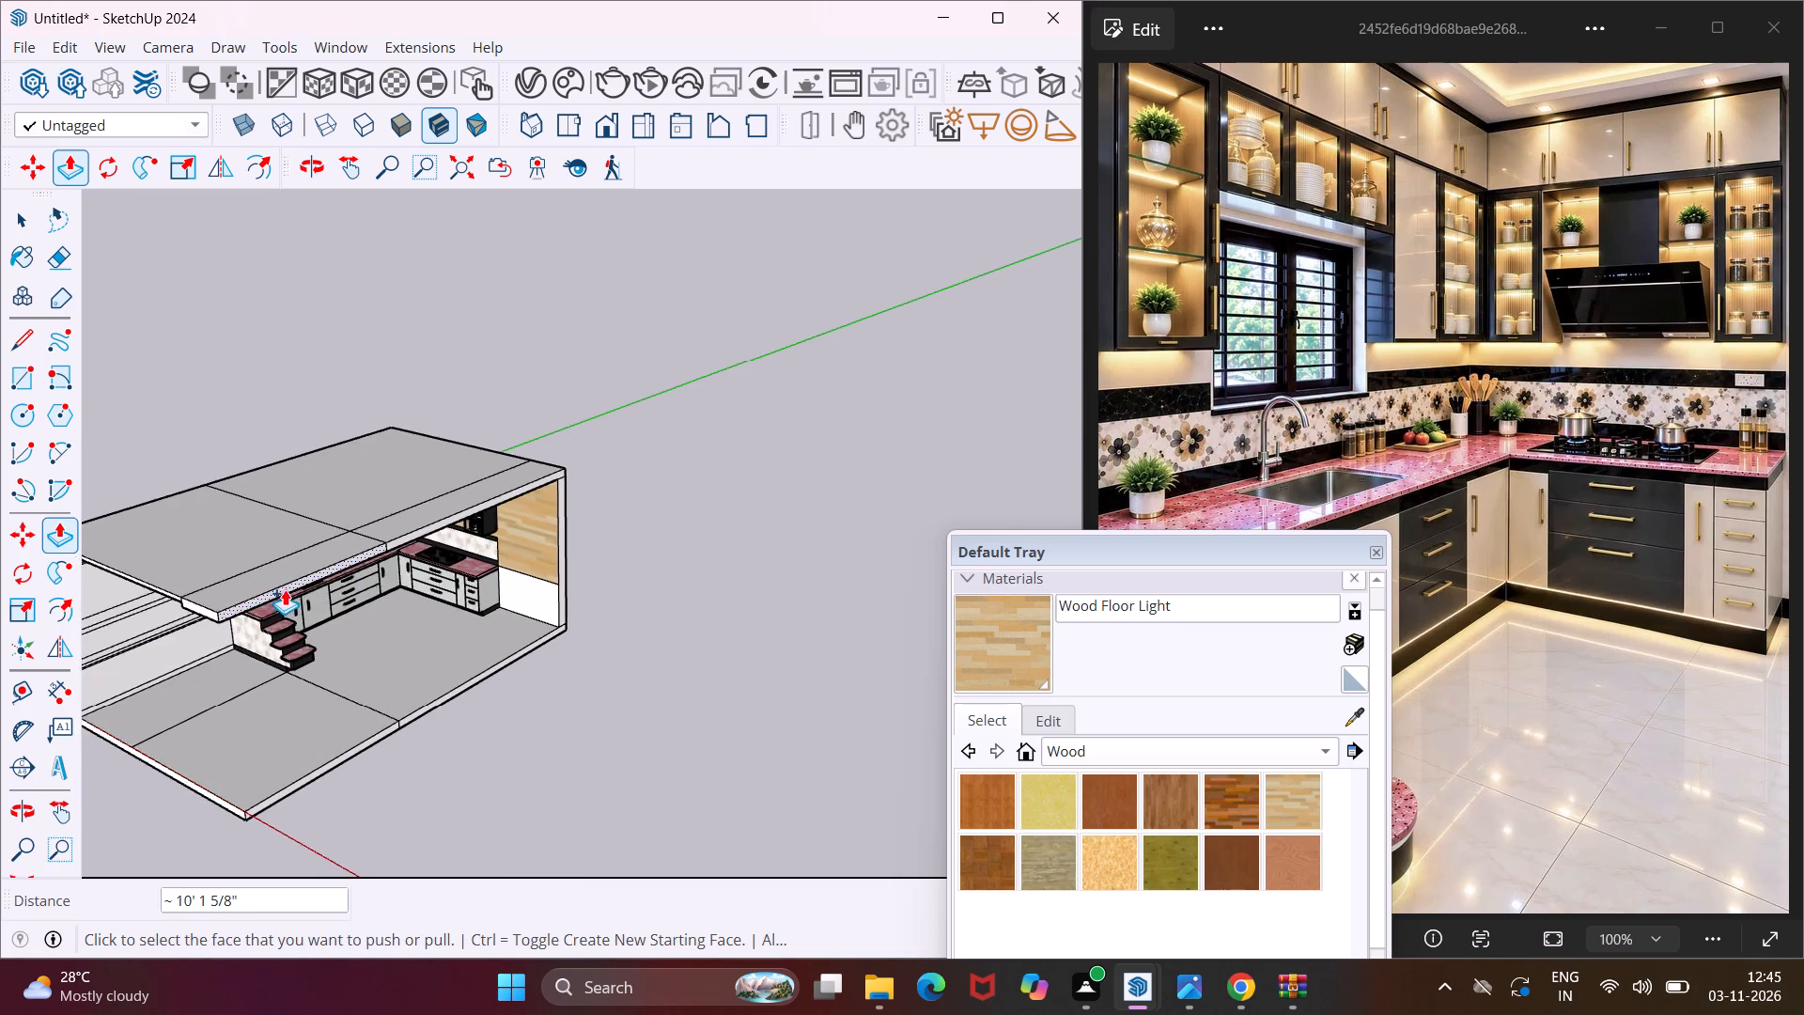
scroll(373, 567, "up", 3)
scroll(671, 473, "up", 2)
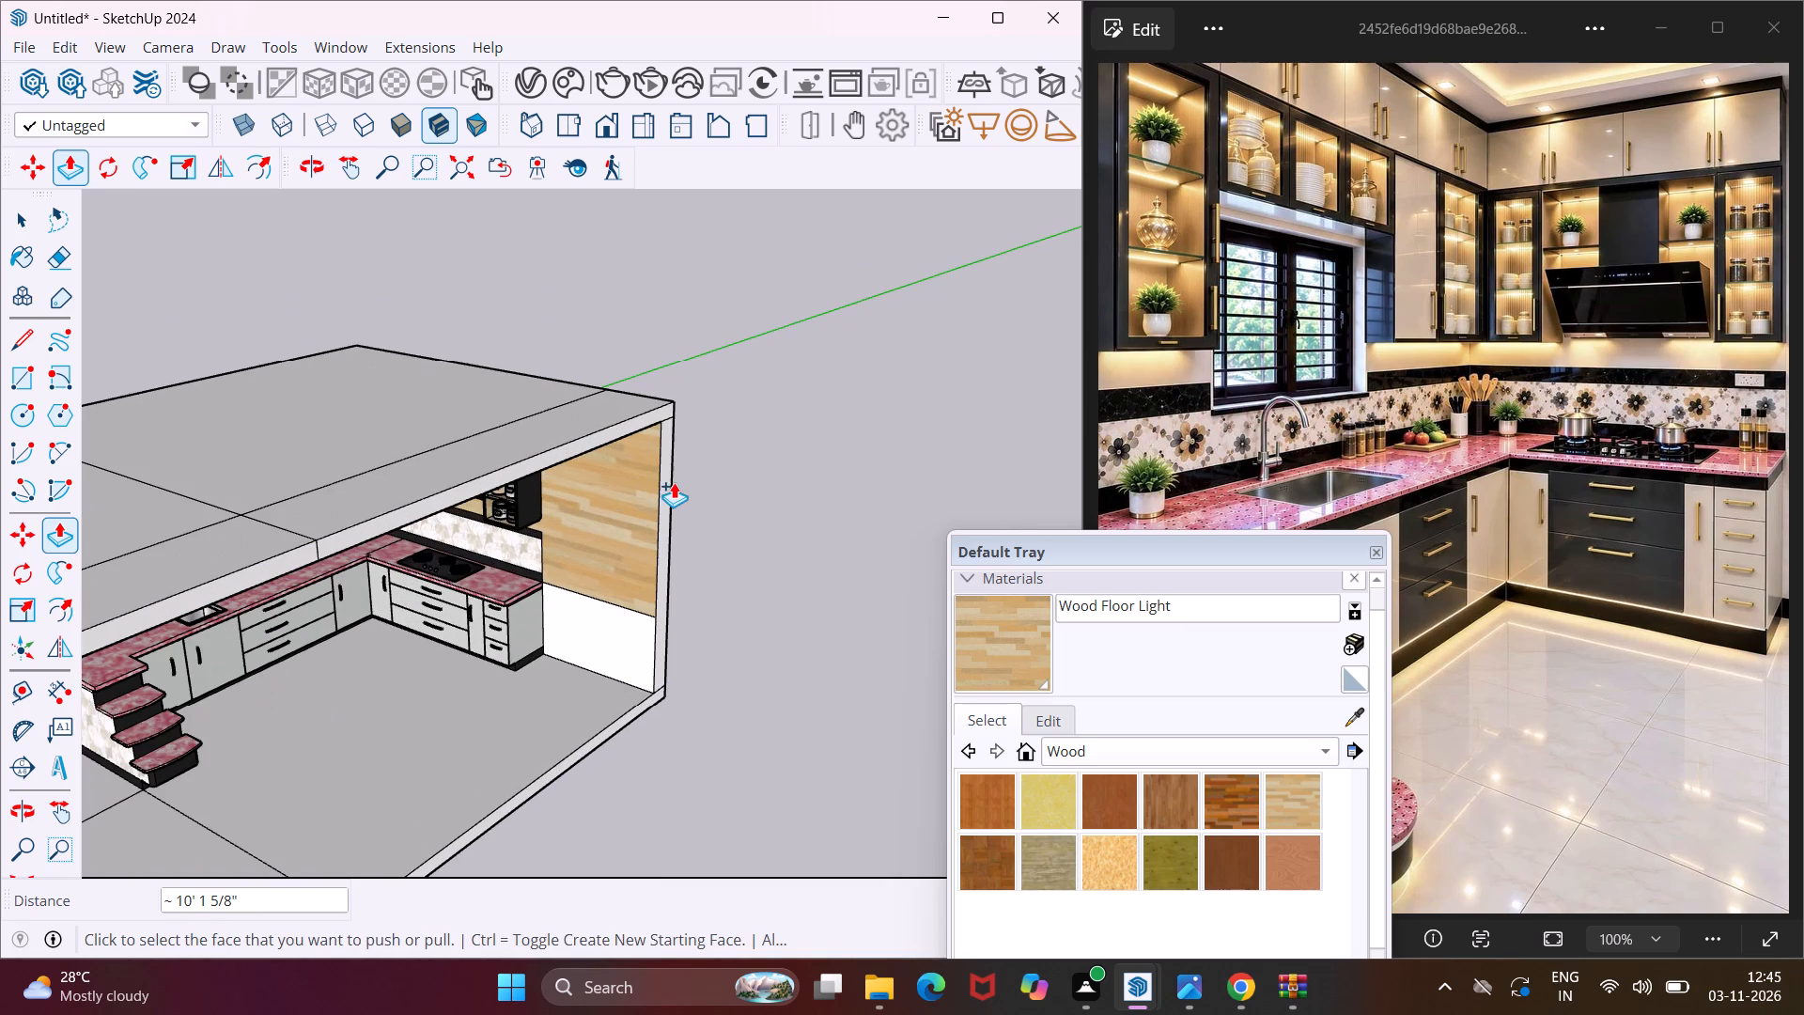
left_click(672, 482)
scroll(734, 511, "down", 3)
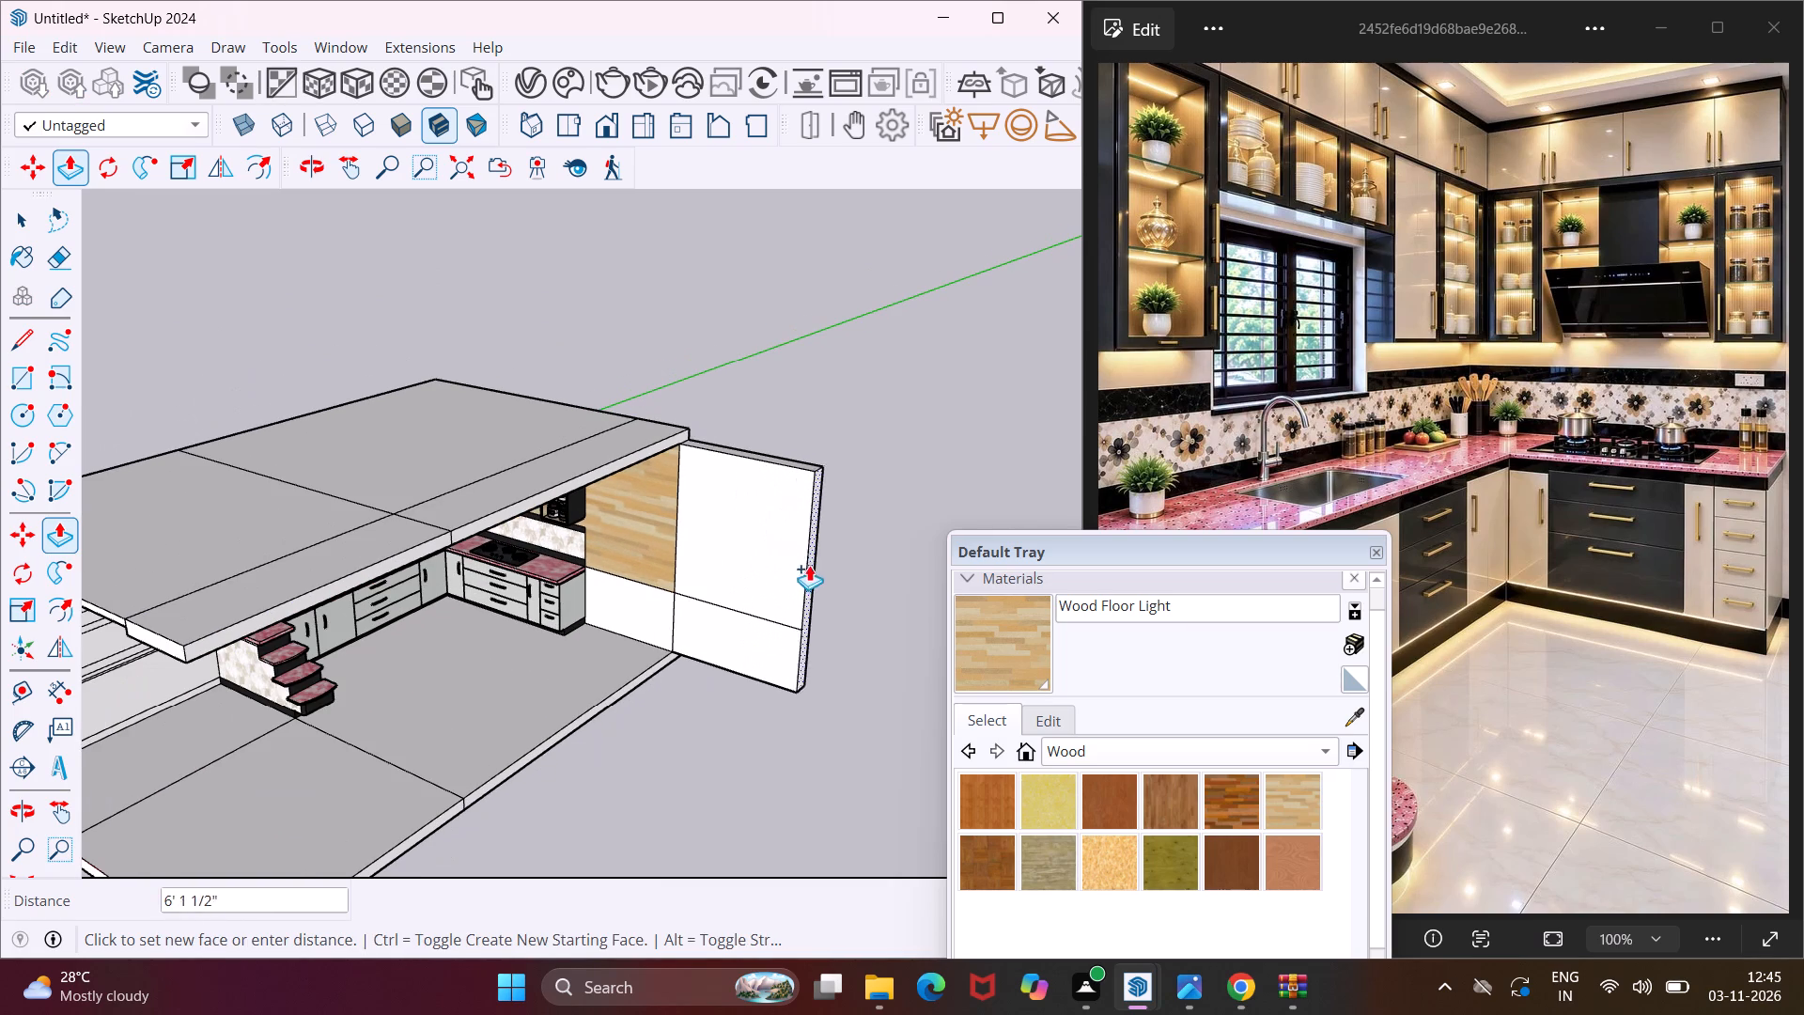
left_click(829, 576)
Extend both sections of the floor slab's open side edge about 7' 3 15/16" to align with the extended hob-side wall's end.
scroll(606, 716, "up", 4)
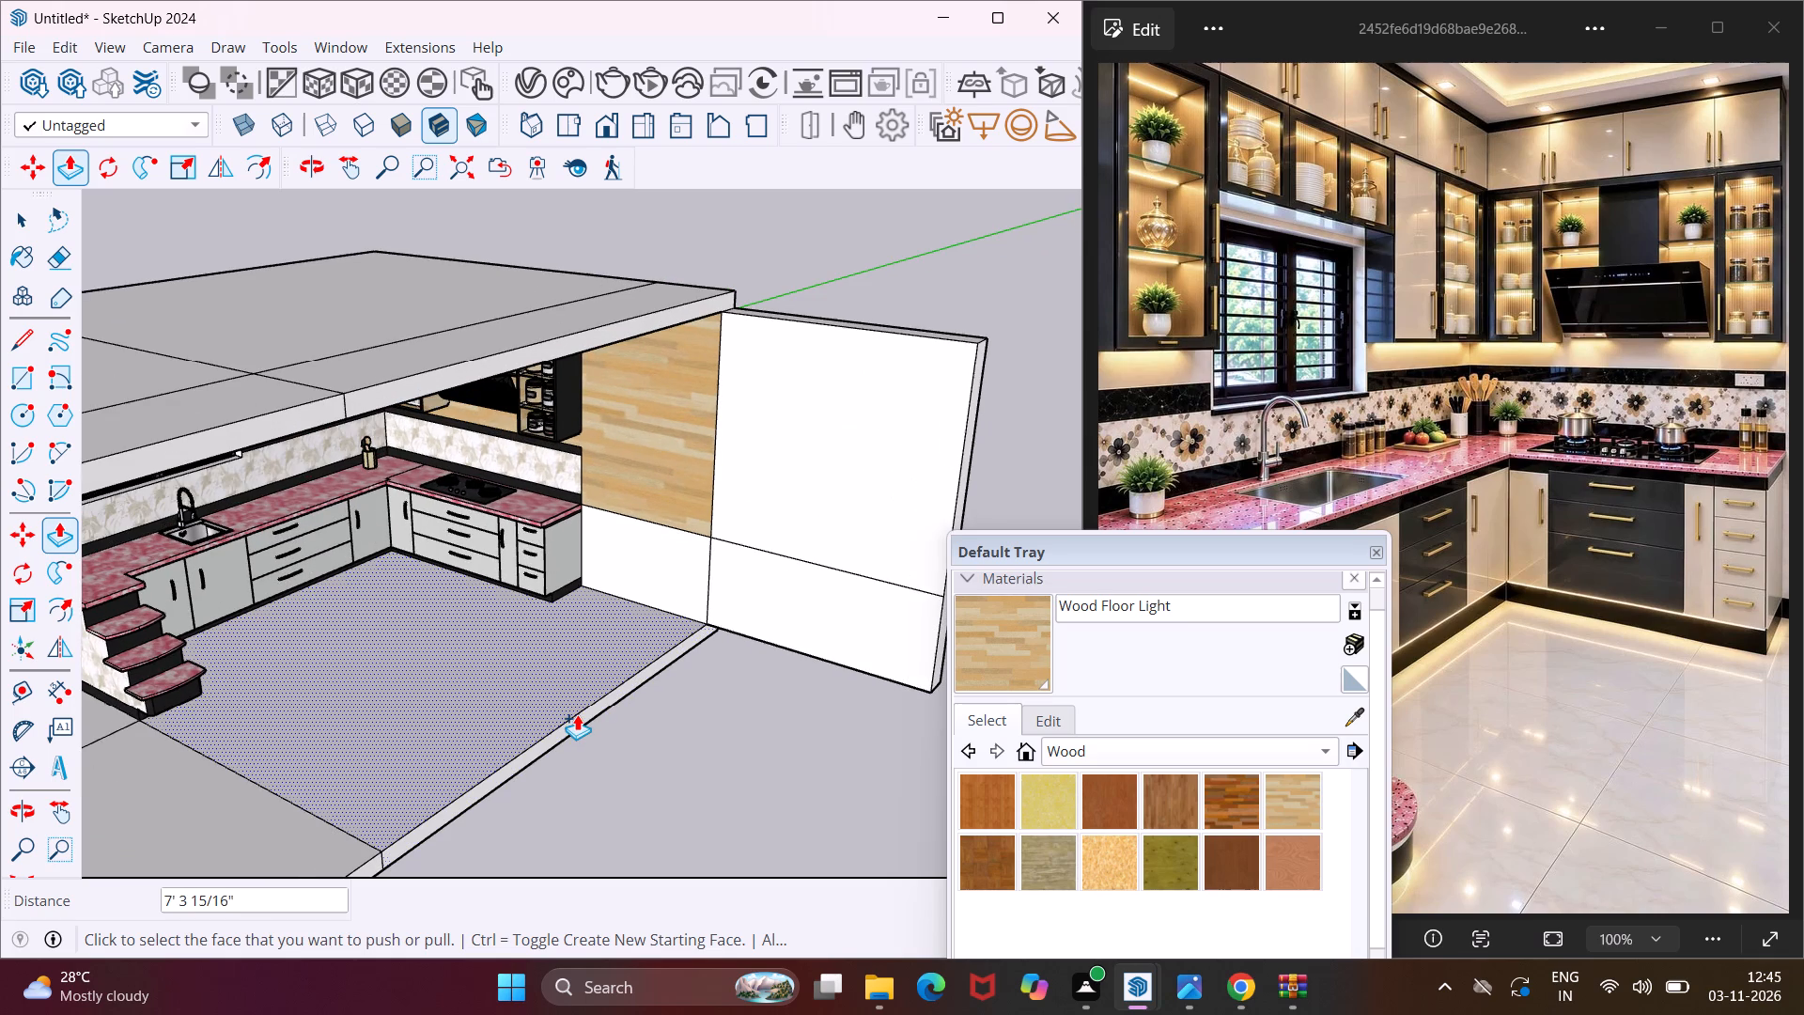
left_click(577, 714)
key("Escape")
left_click(579, 721)
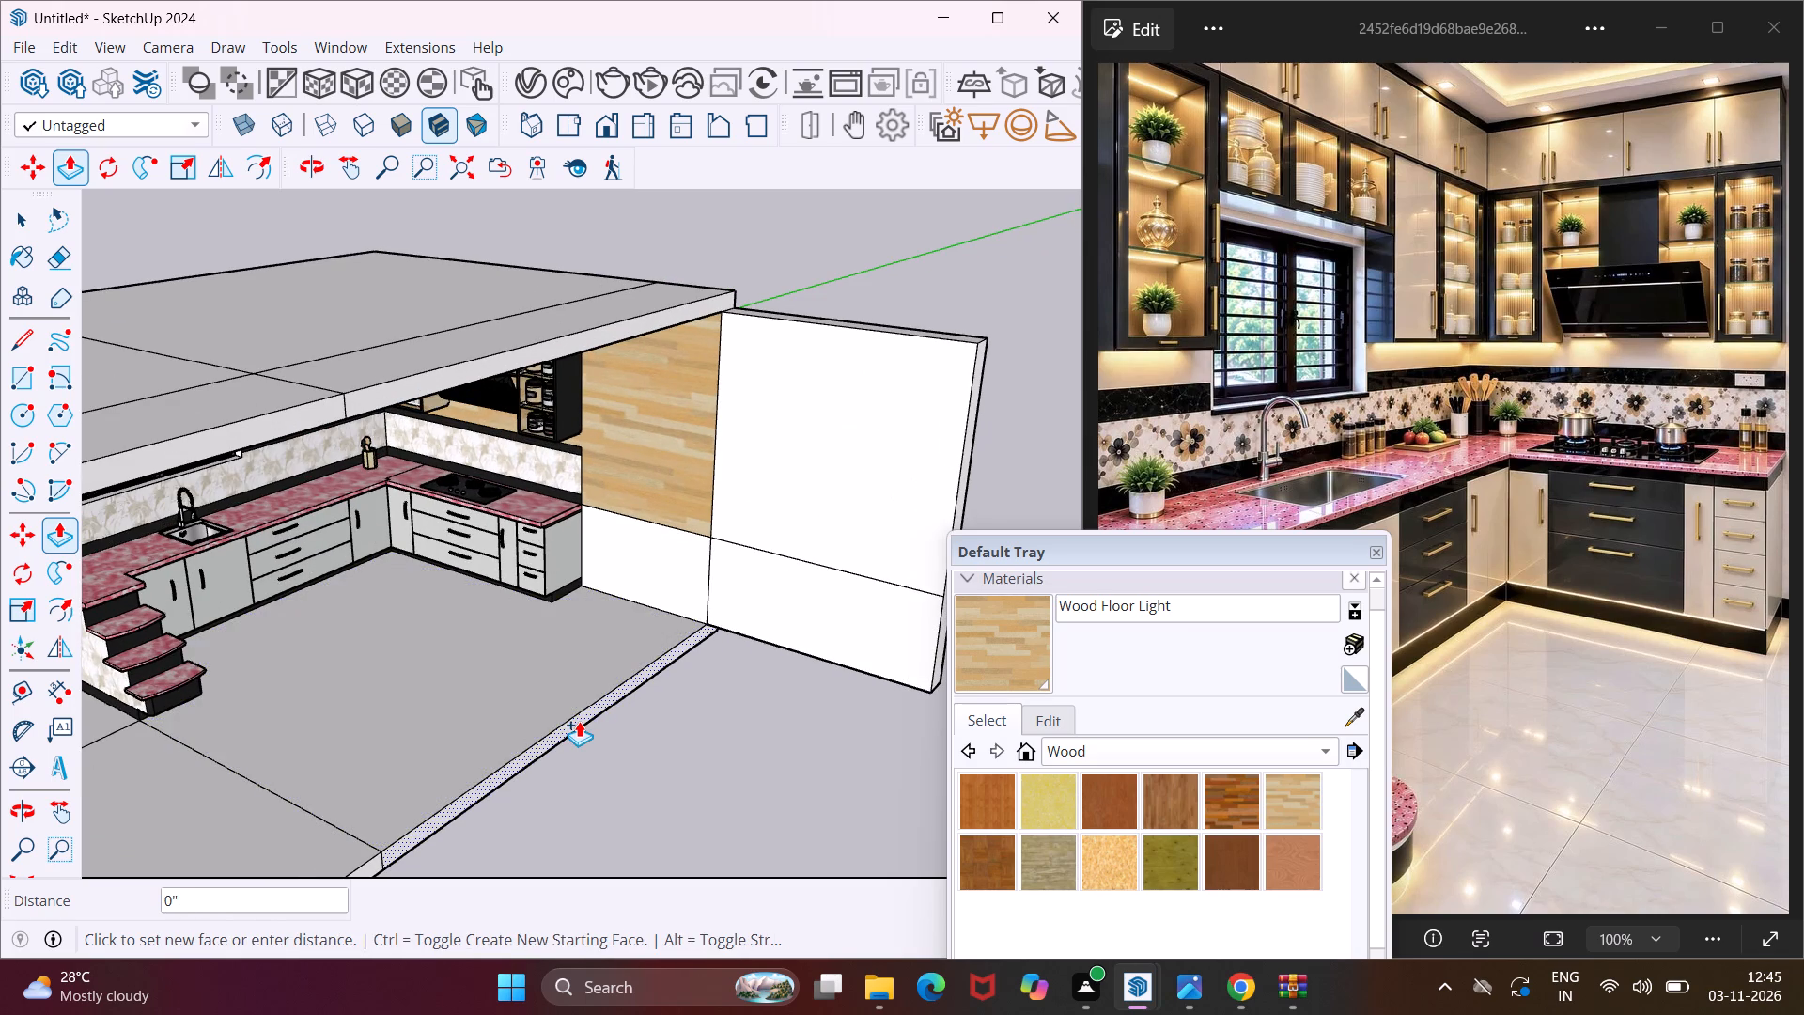
scroll(783, 604, "down", 3)
left_click(913, 505)
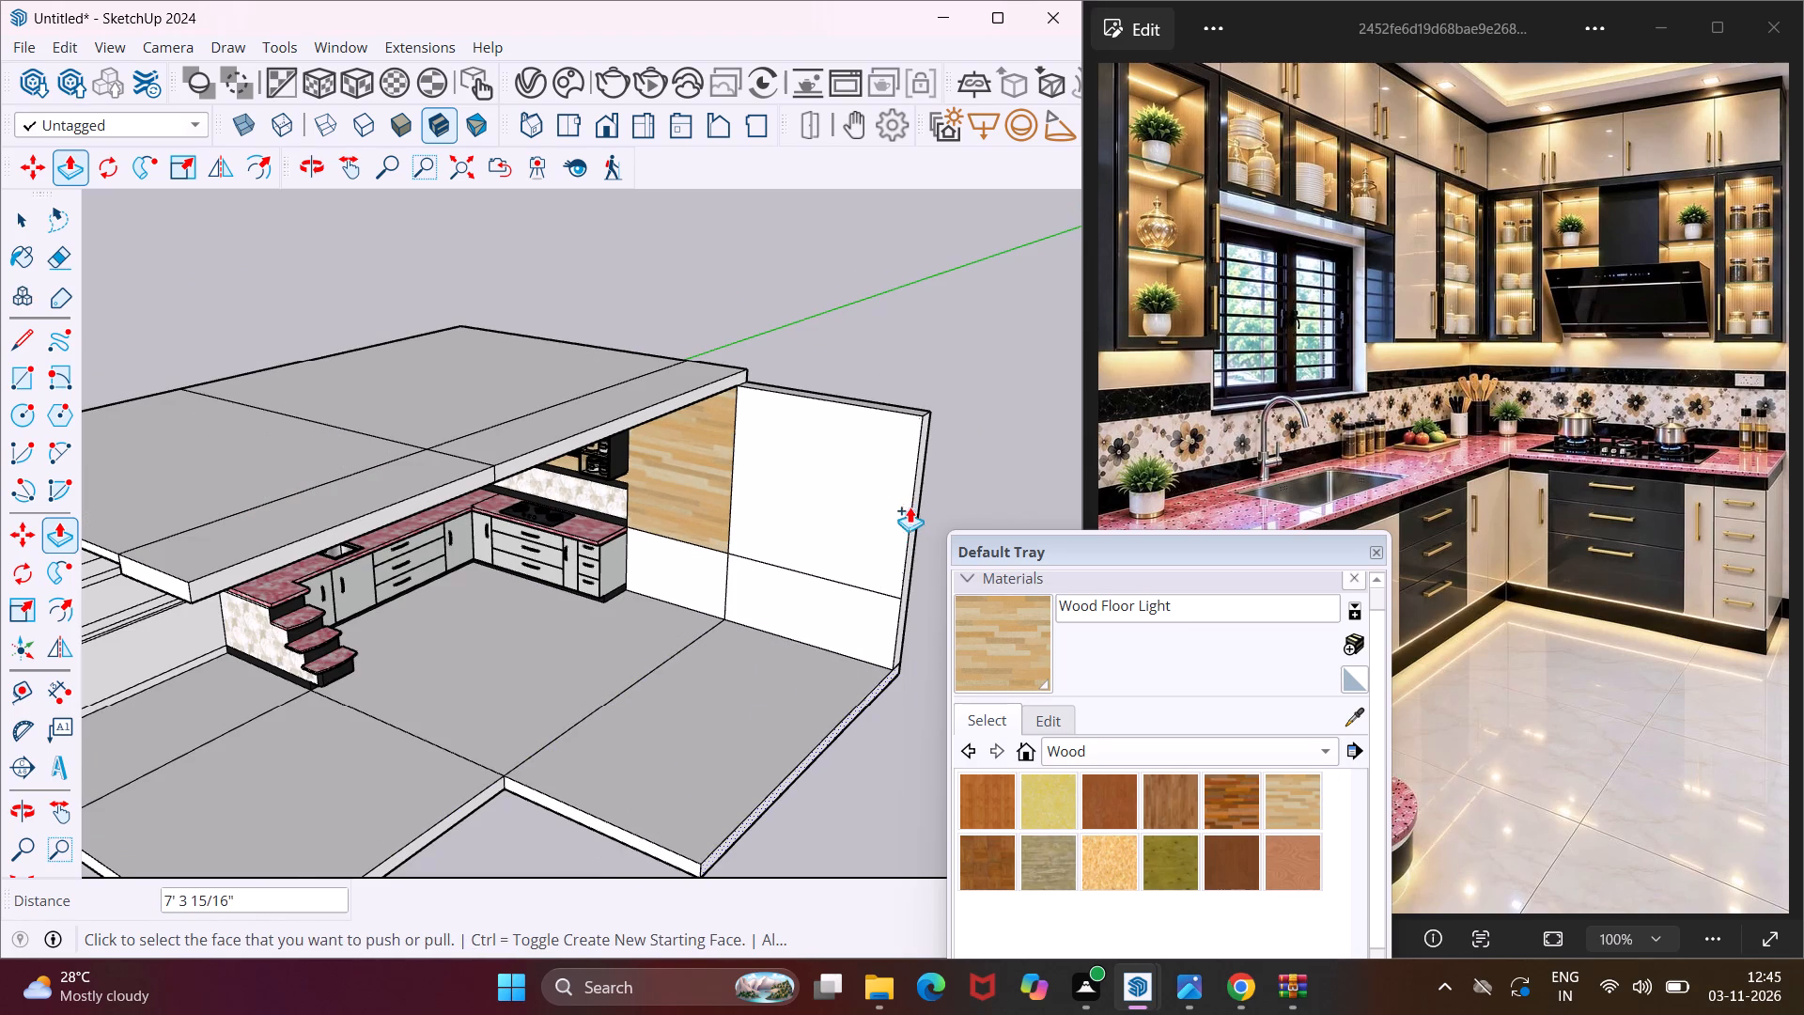
scroll(464, 798, "up", 1)
left_click(467, 817)
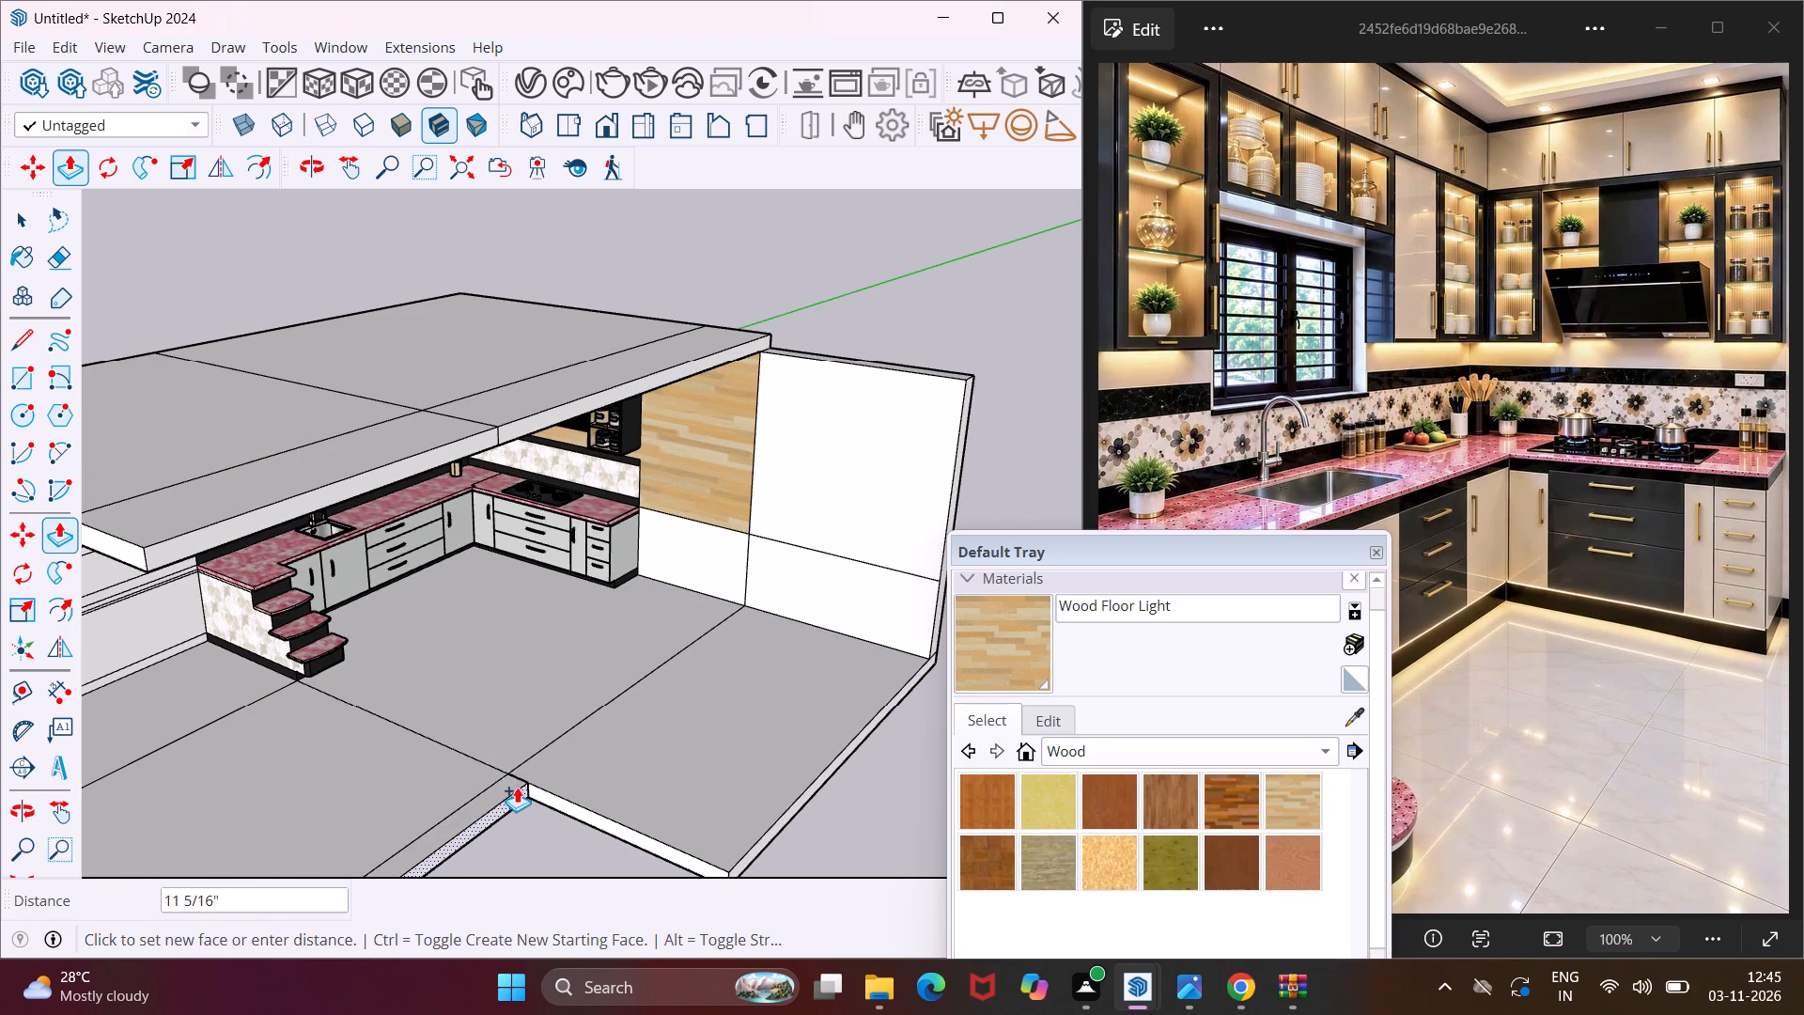
scroll(517, 787, "down", 7)
left_click(633, 817)
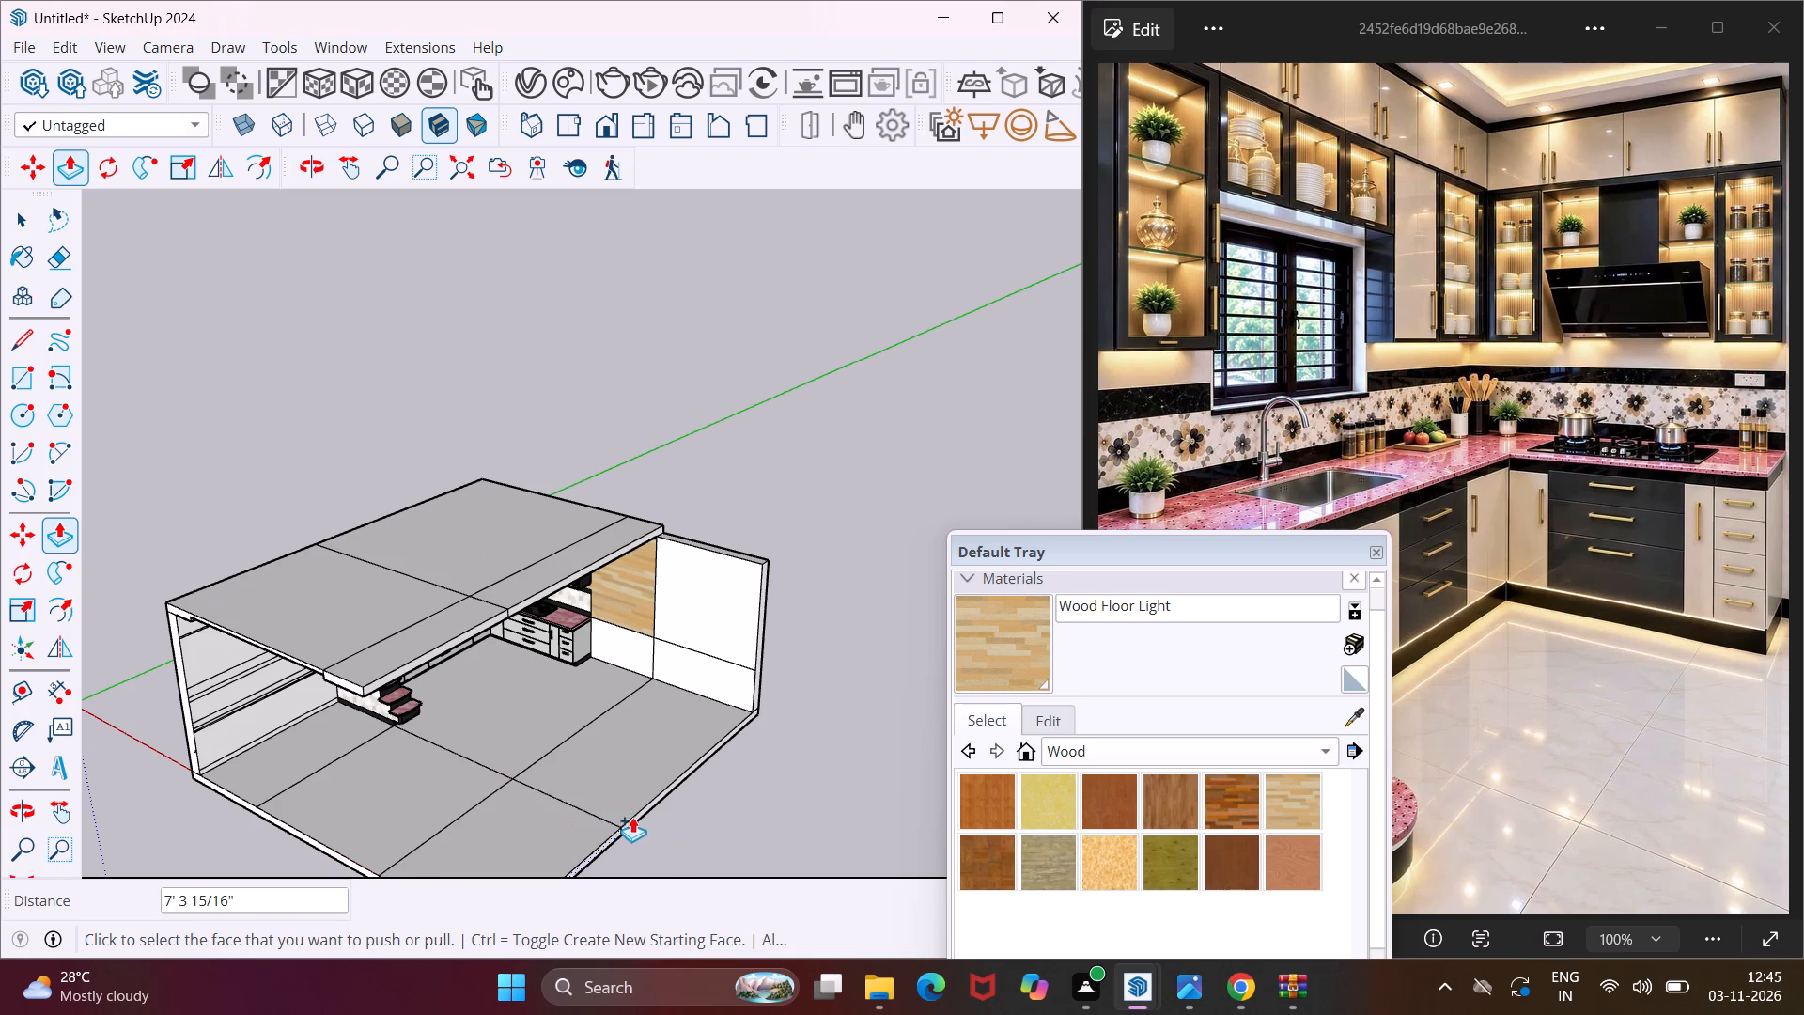
Extend both sections of the ceiling's open side edge about 7' 3 15/16" to align with the extended hob-side wall's end.
scroll(506, 576, "up", 5)
left_click(552, 605)
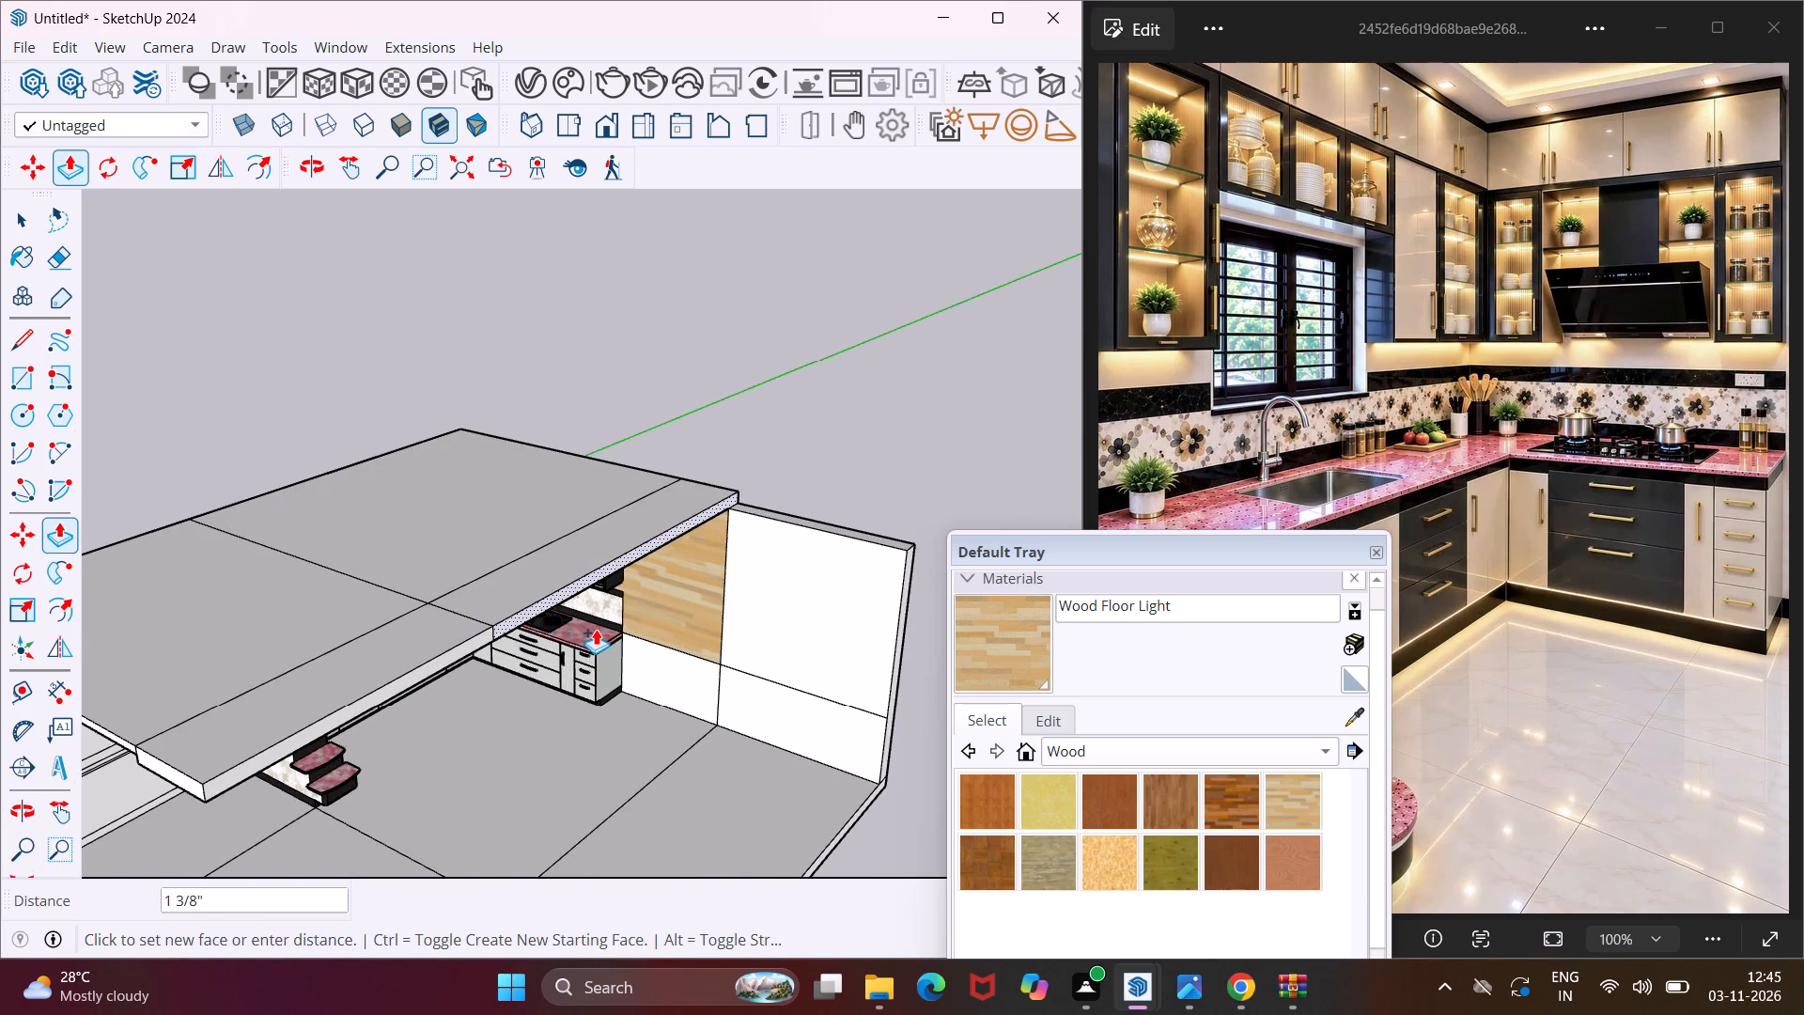
scroll(596, 629, "down", 4)
left_click(708, 841)
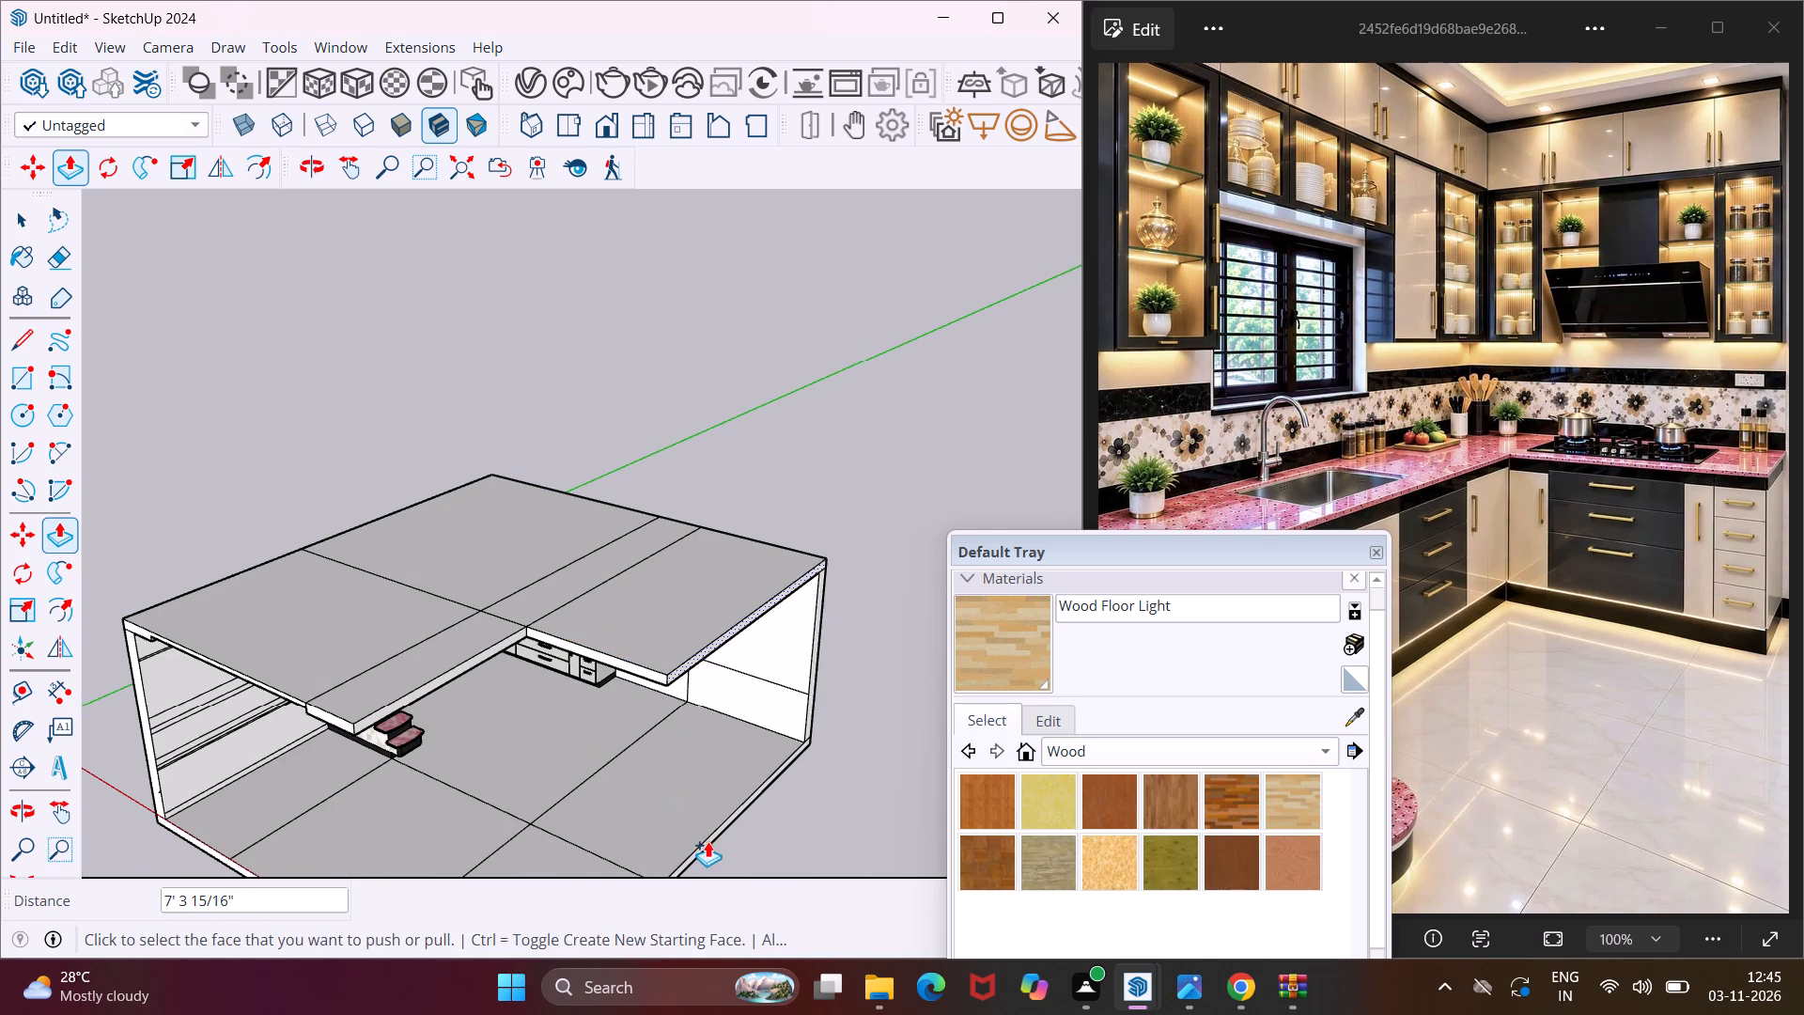
scroll(351, 696, "up", 3)
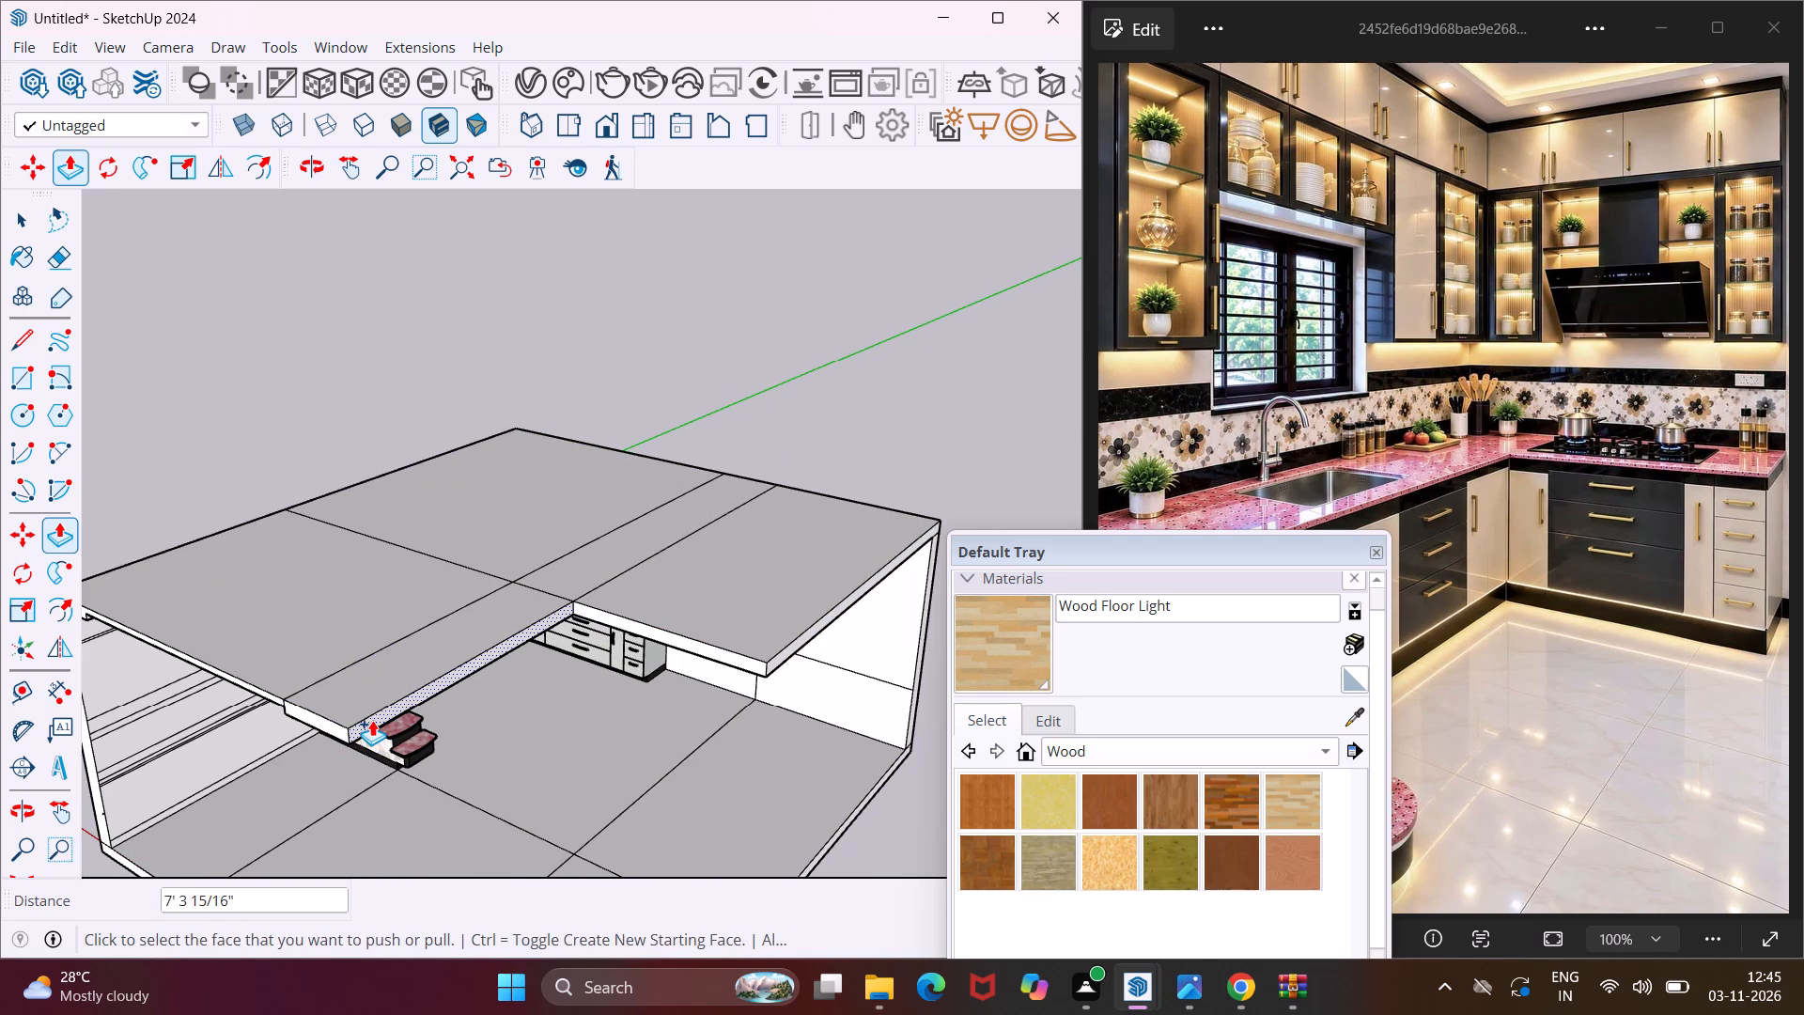
left_click(372, 720)
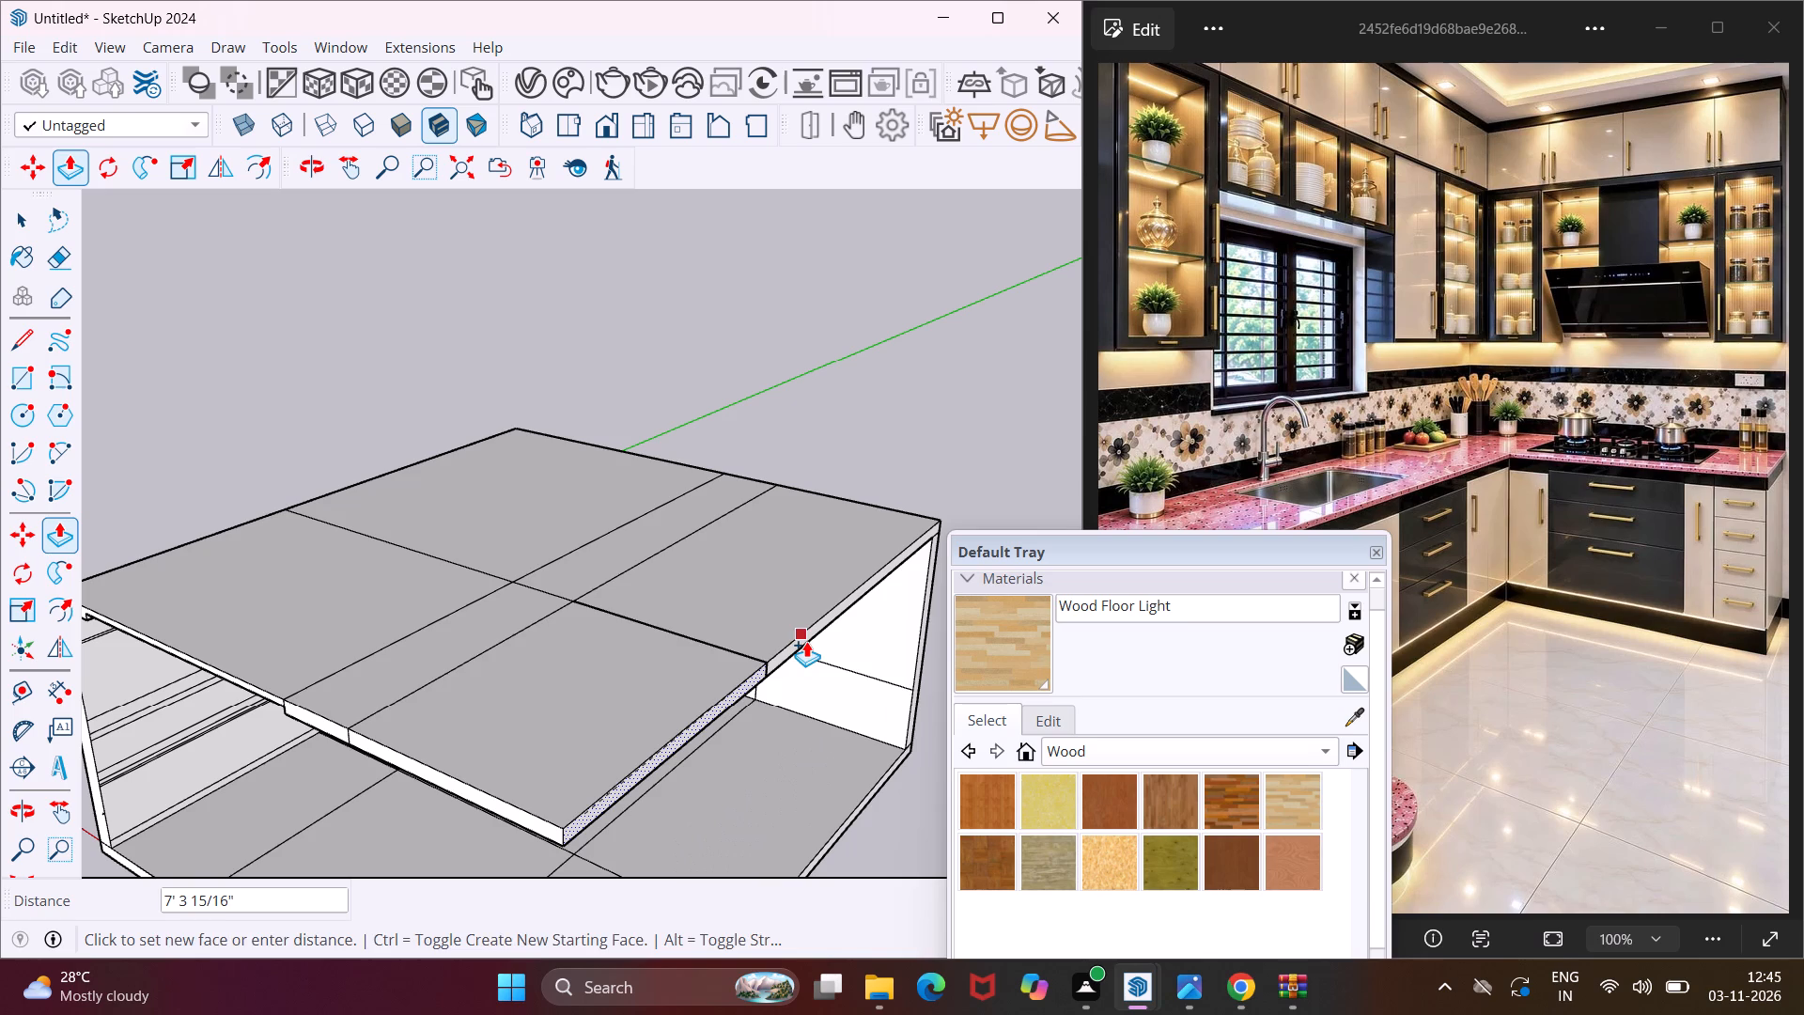
left_click(806, 641)
Close the room's open front with a vertical rectangle of about 15' 1 1/8" by 6' 7 5/16", from ceiling corner to opposite floor corner.
scroll(217, 705, "up", 1)
middle_click_drag(217, 705, 499, 694)
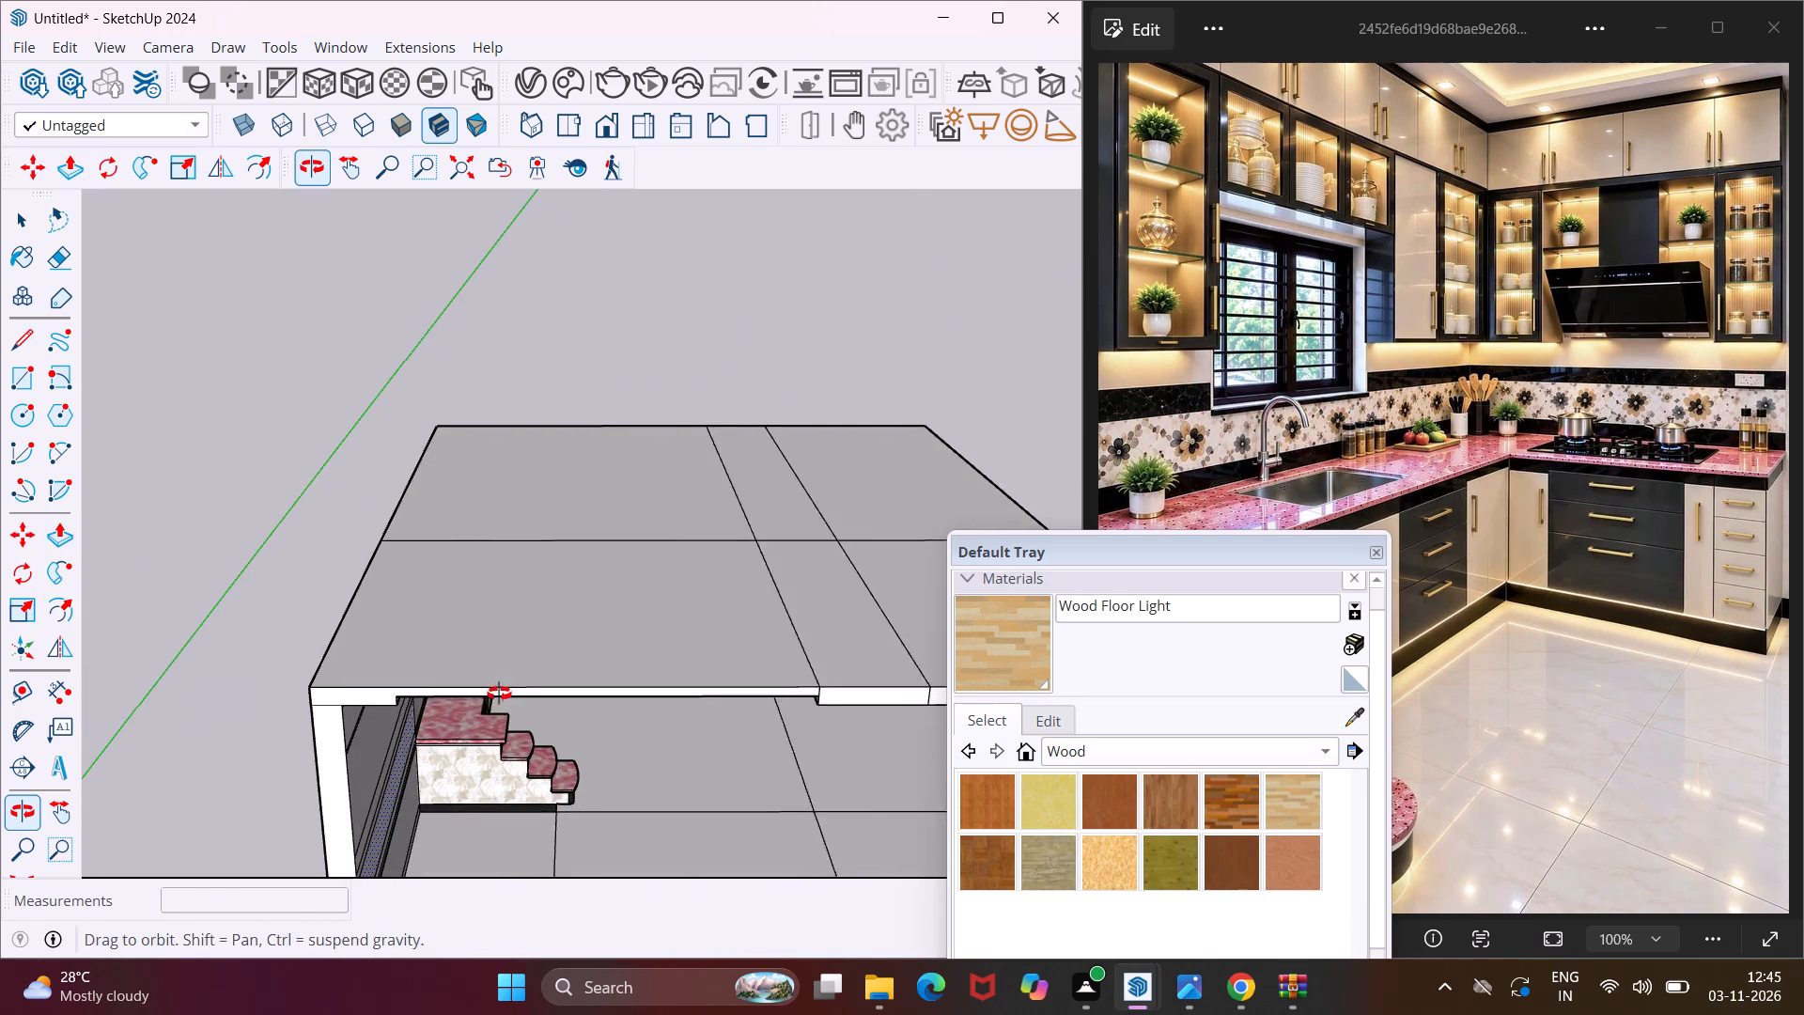
middle_click_drag(499, 694, 508, 683)
scroll(281, 641, "down", 12)
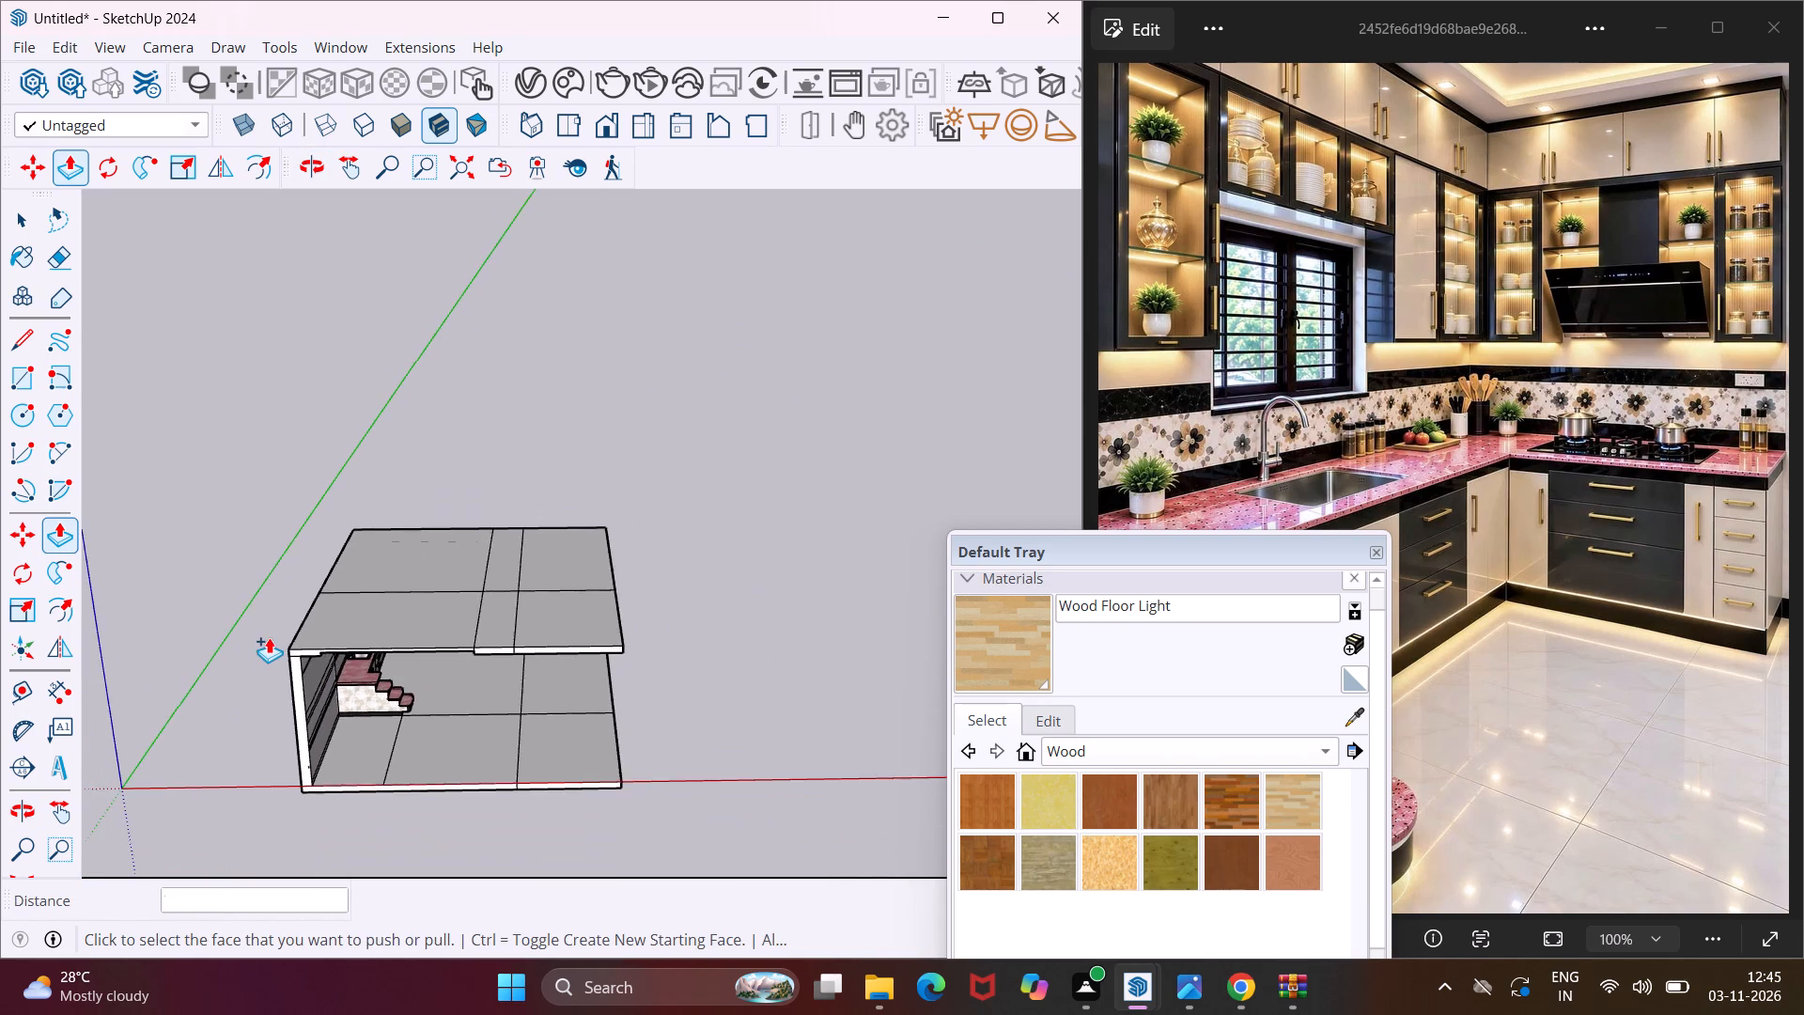
key("Escape")
key("space")
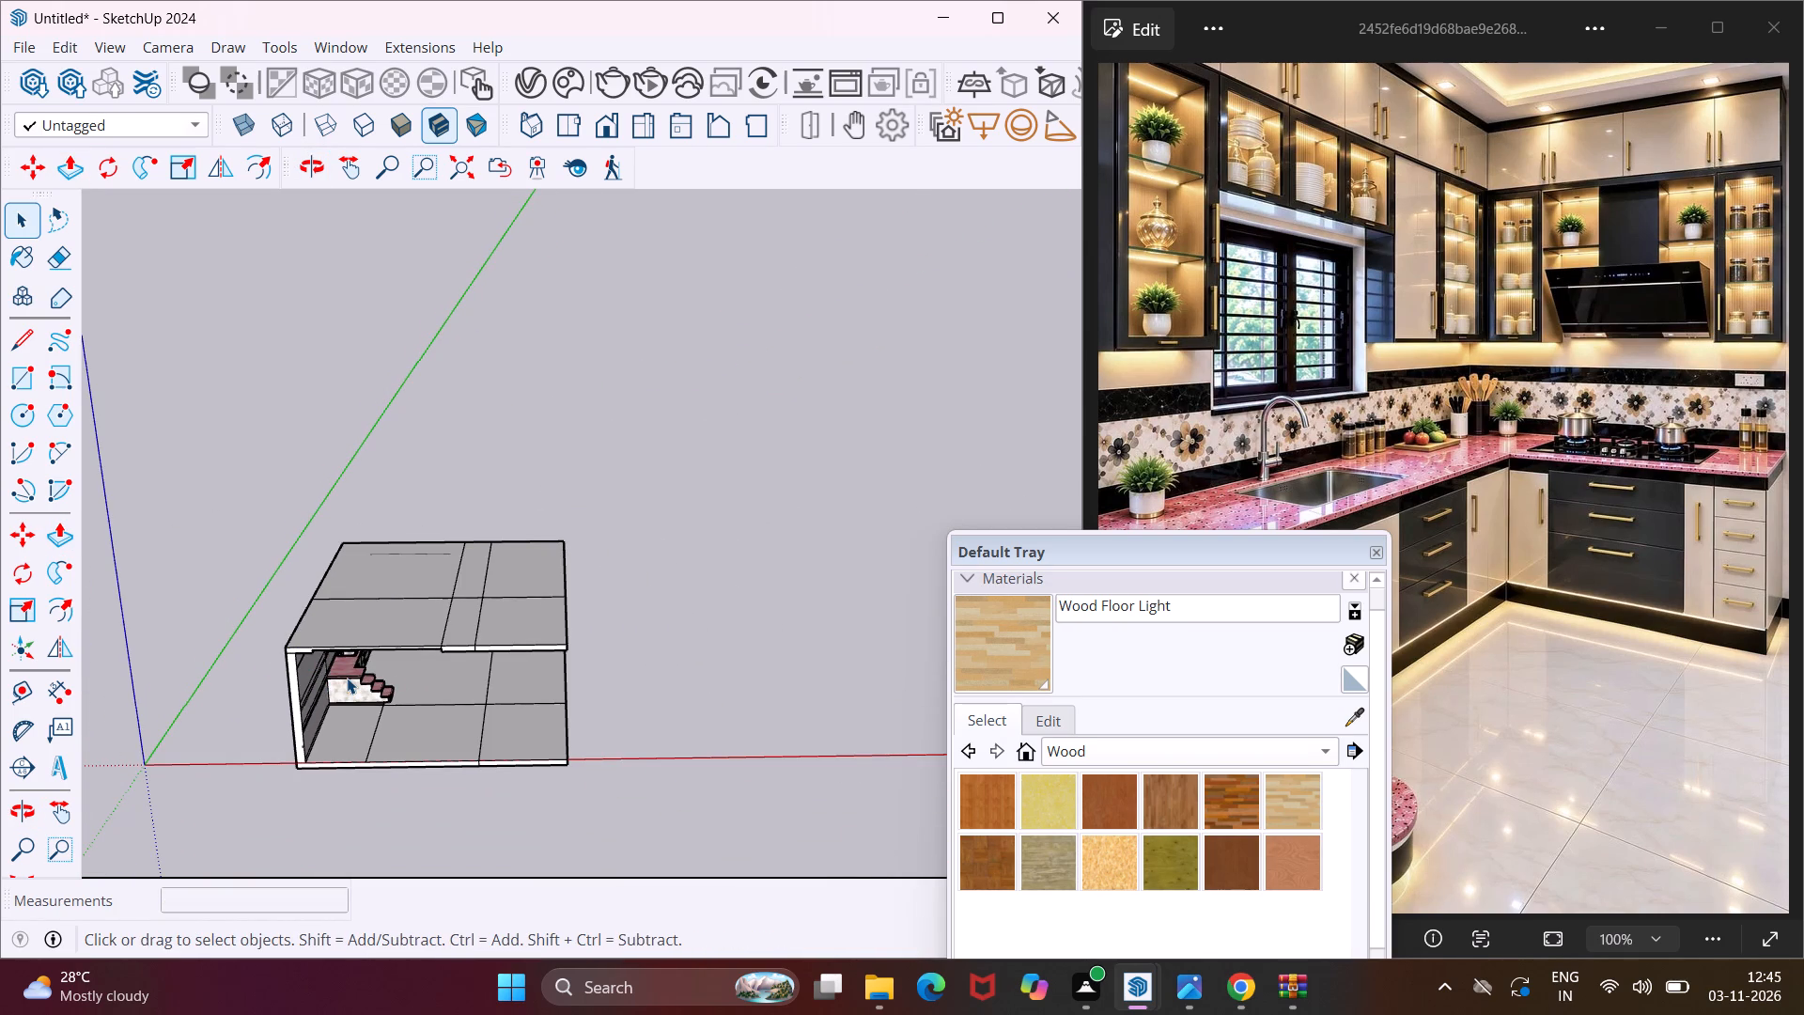
middle_click_drag(337, 677, 337, 651)
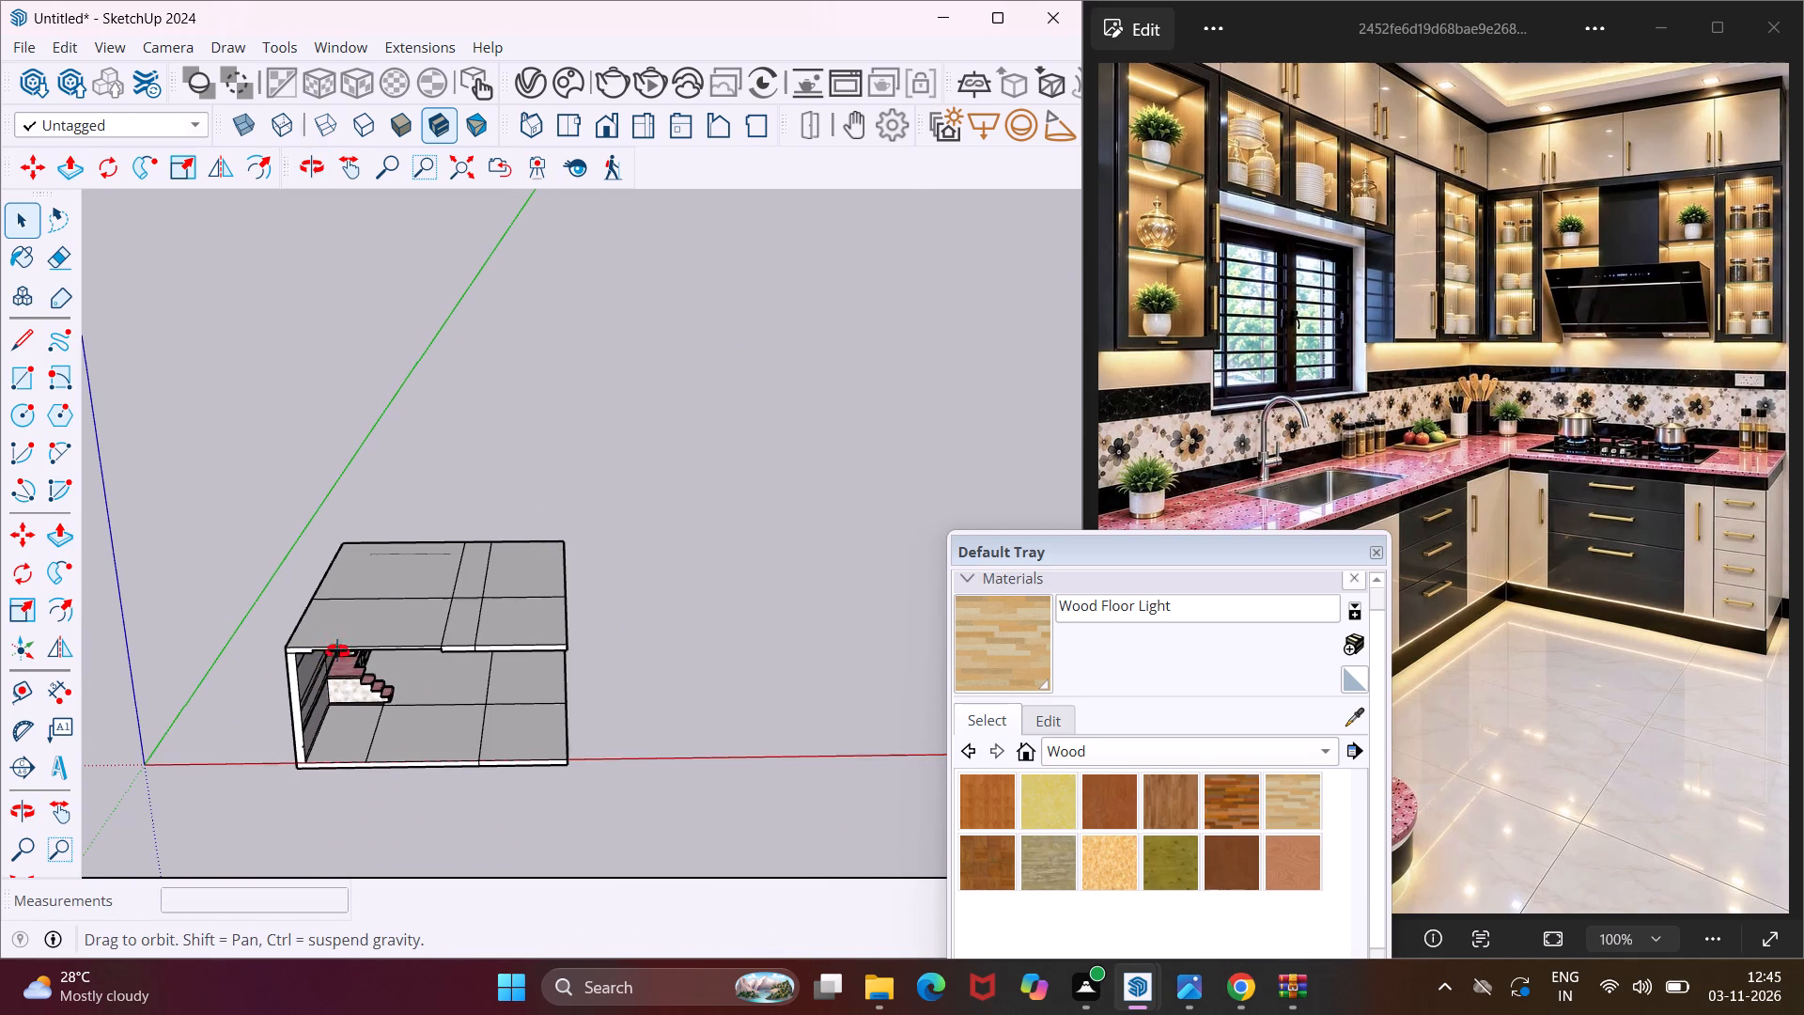
middle_click_drag(337, 651, 343, 587)
left_click(37, 367)
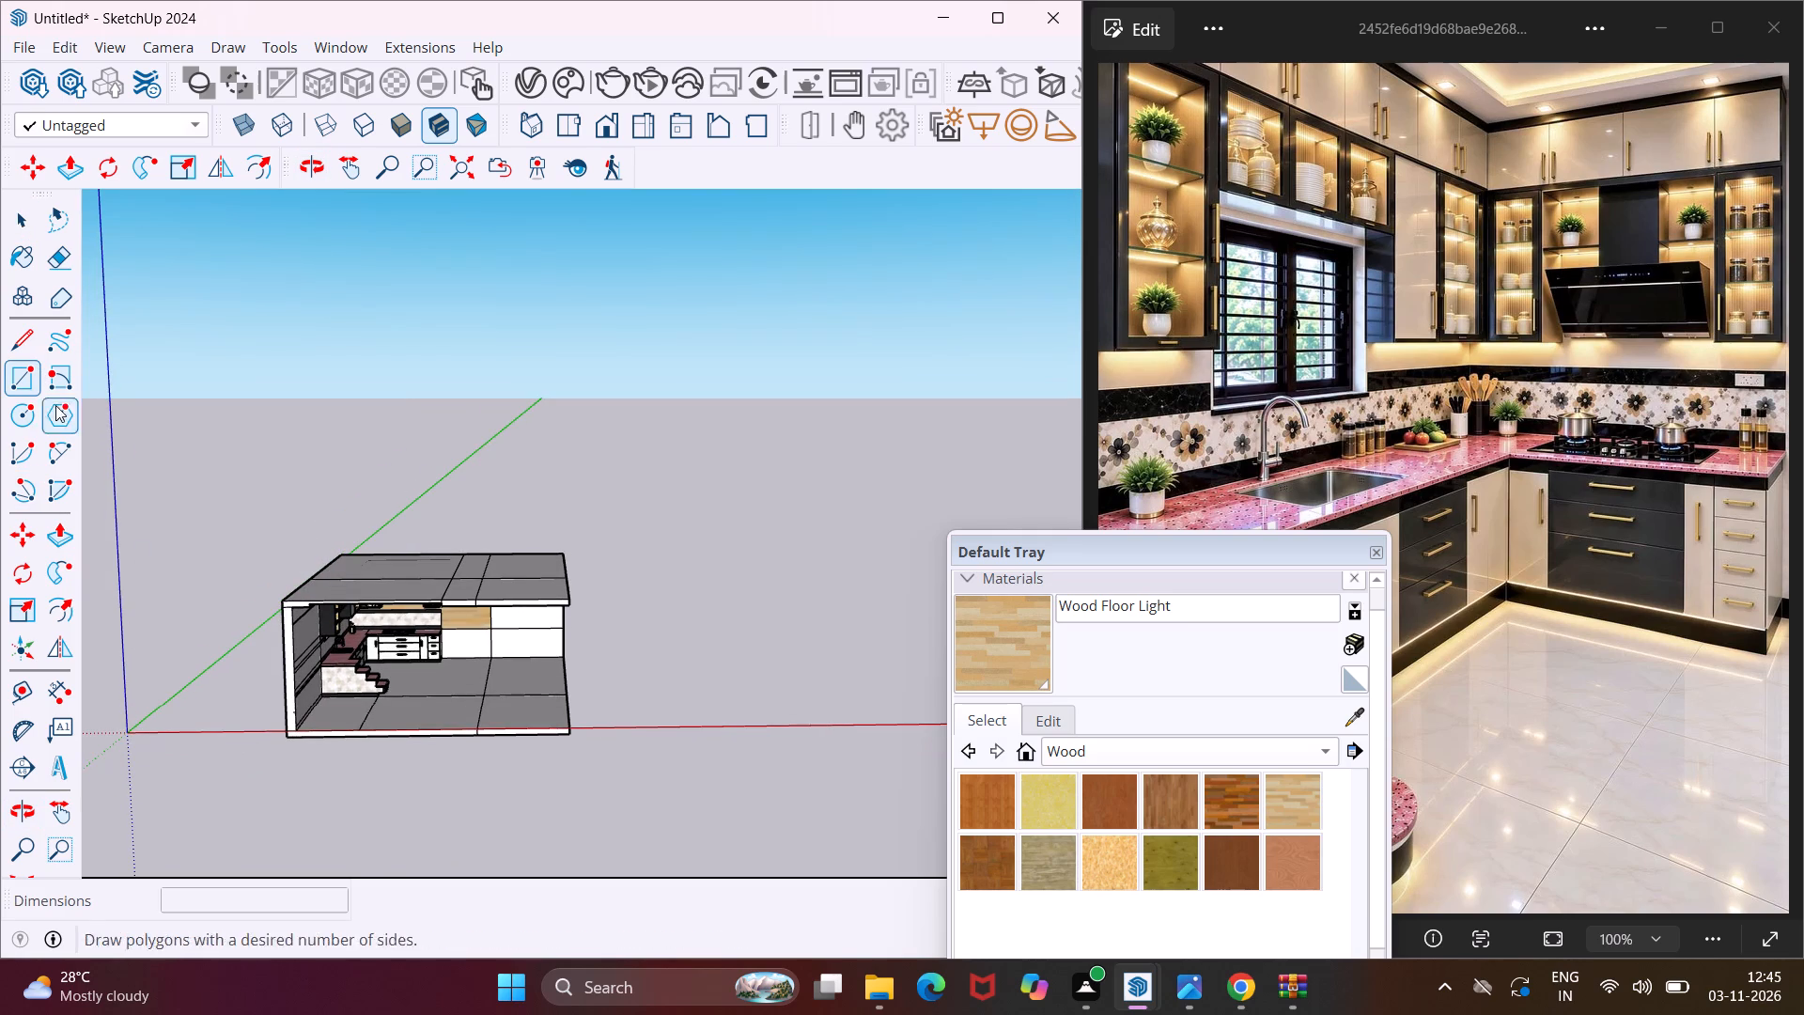
scroll(272, 646, "up", 2)
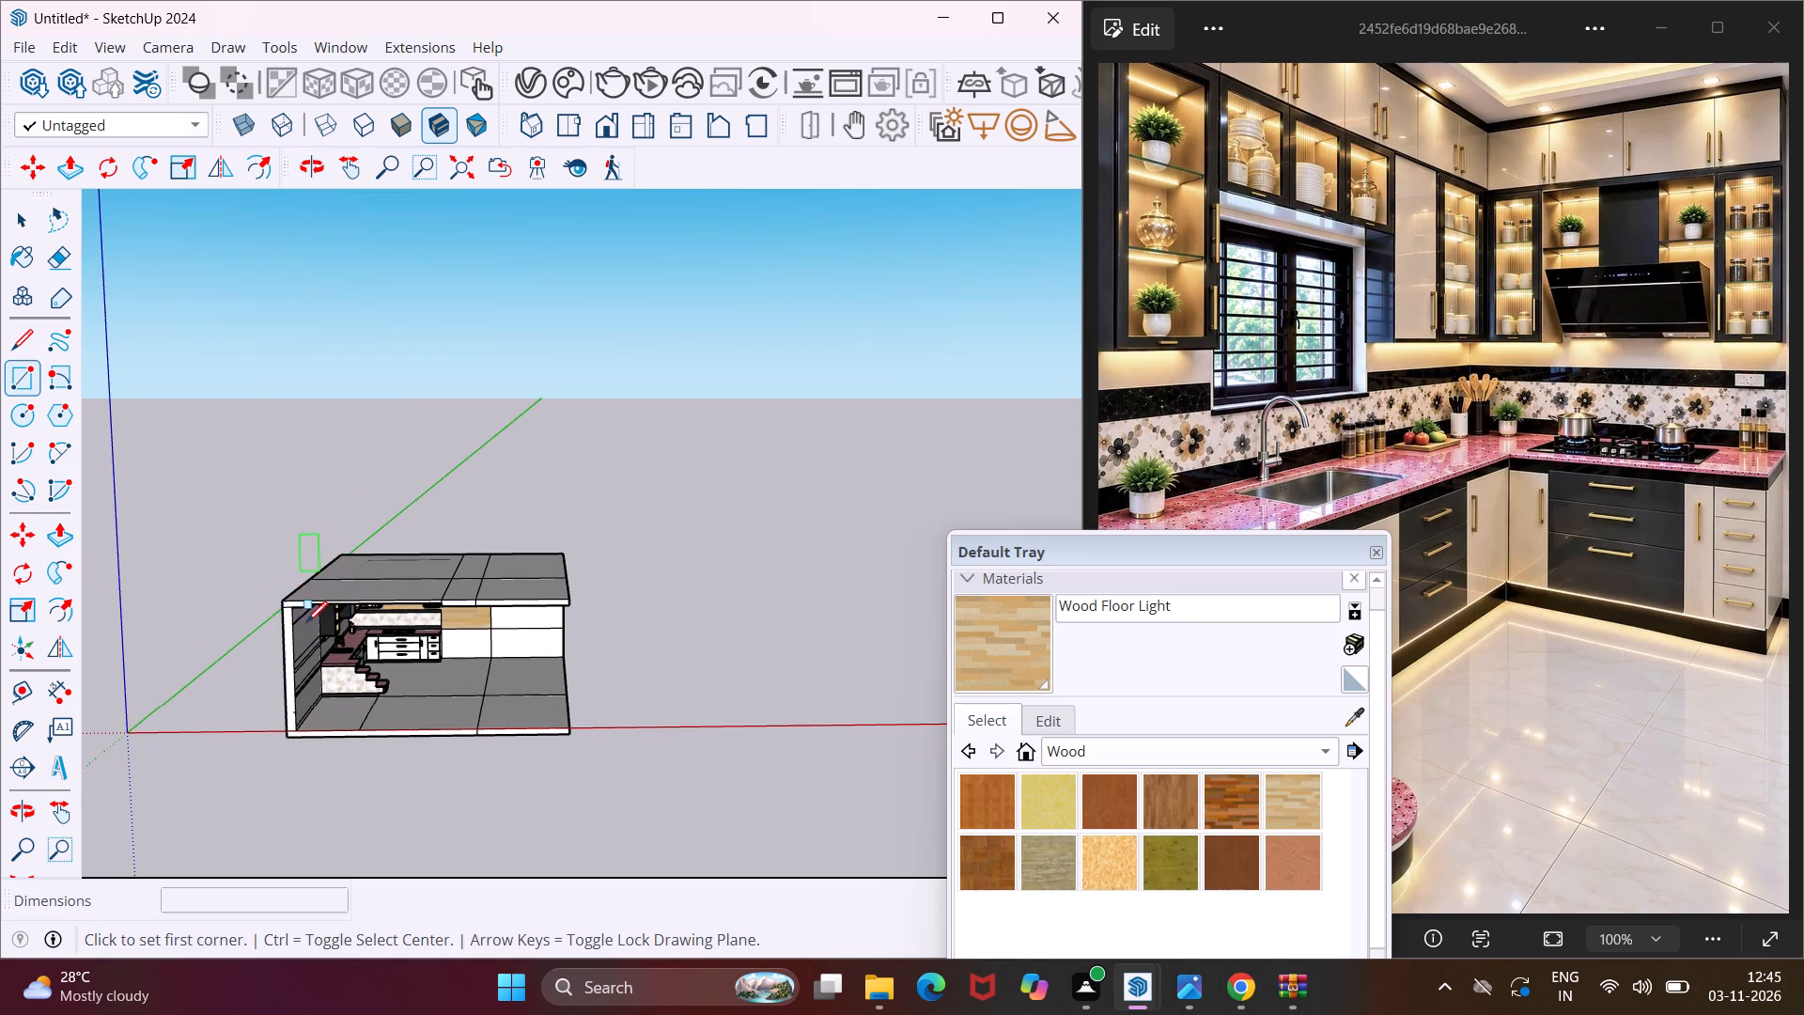
key("Escape")
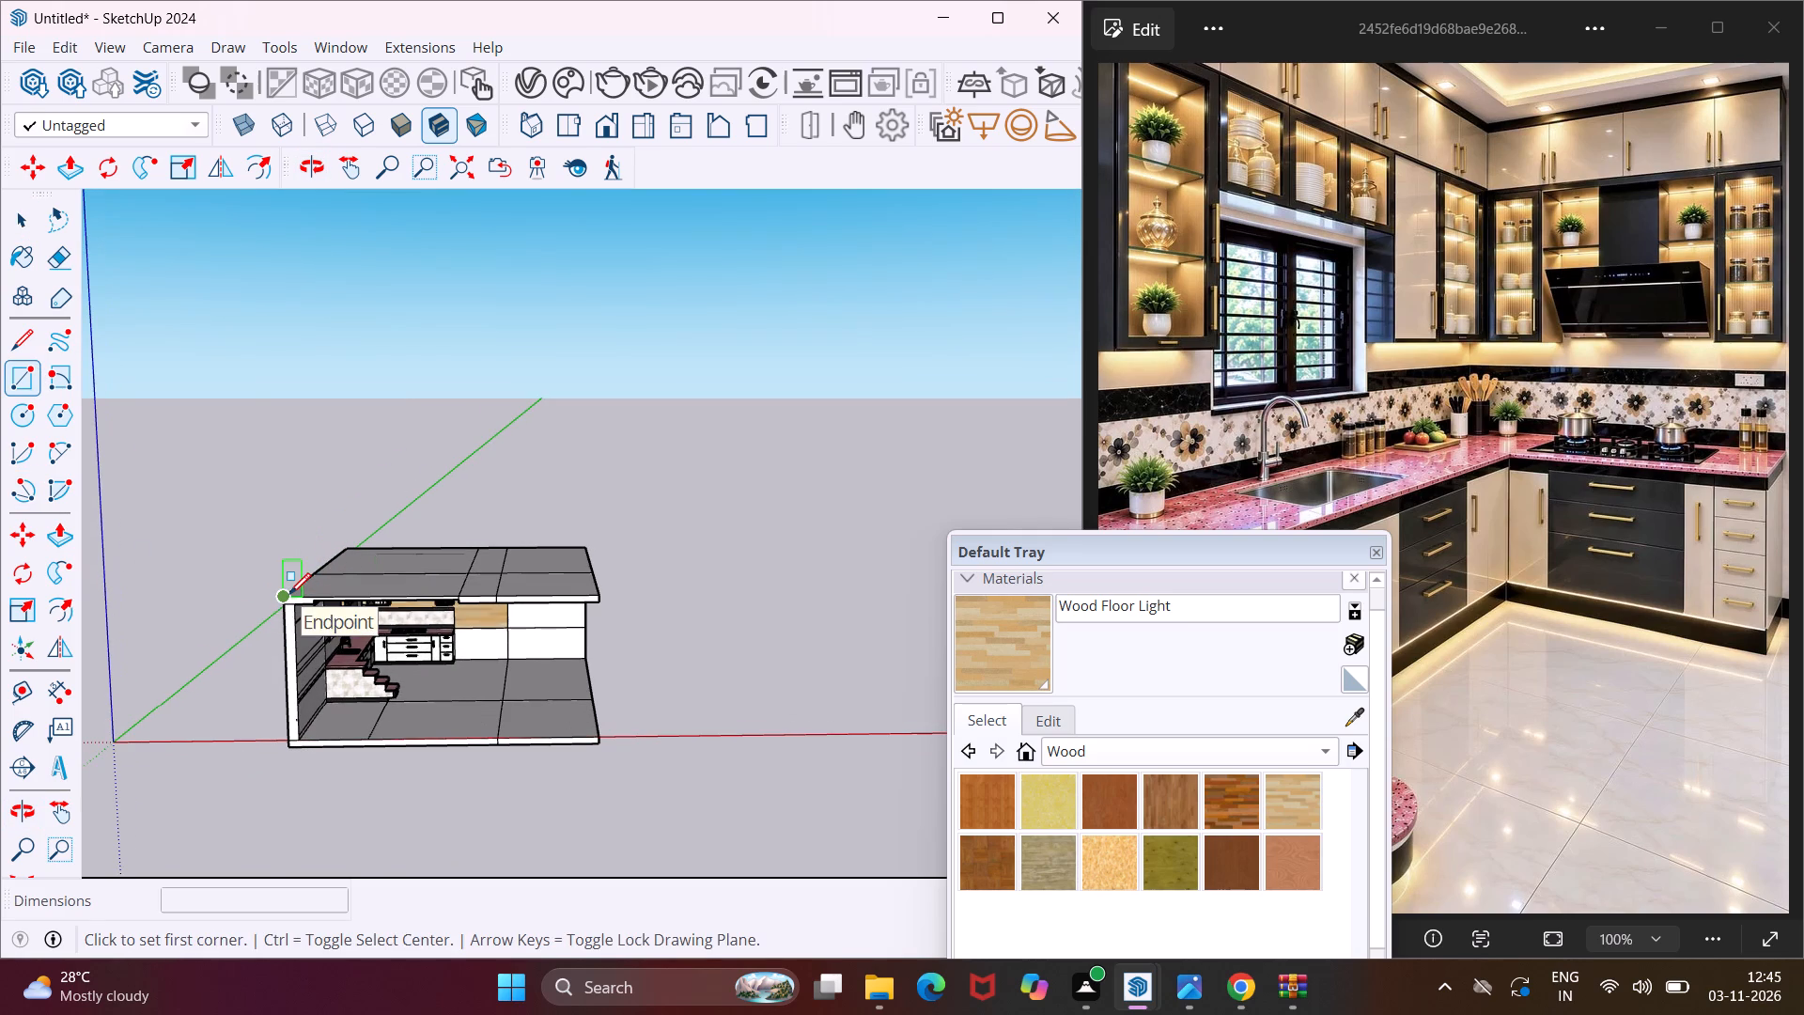
left_click(288, 595)
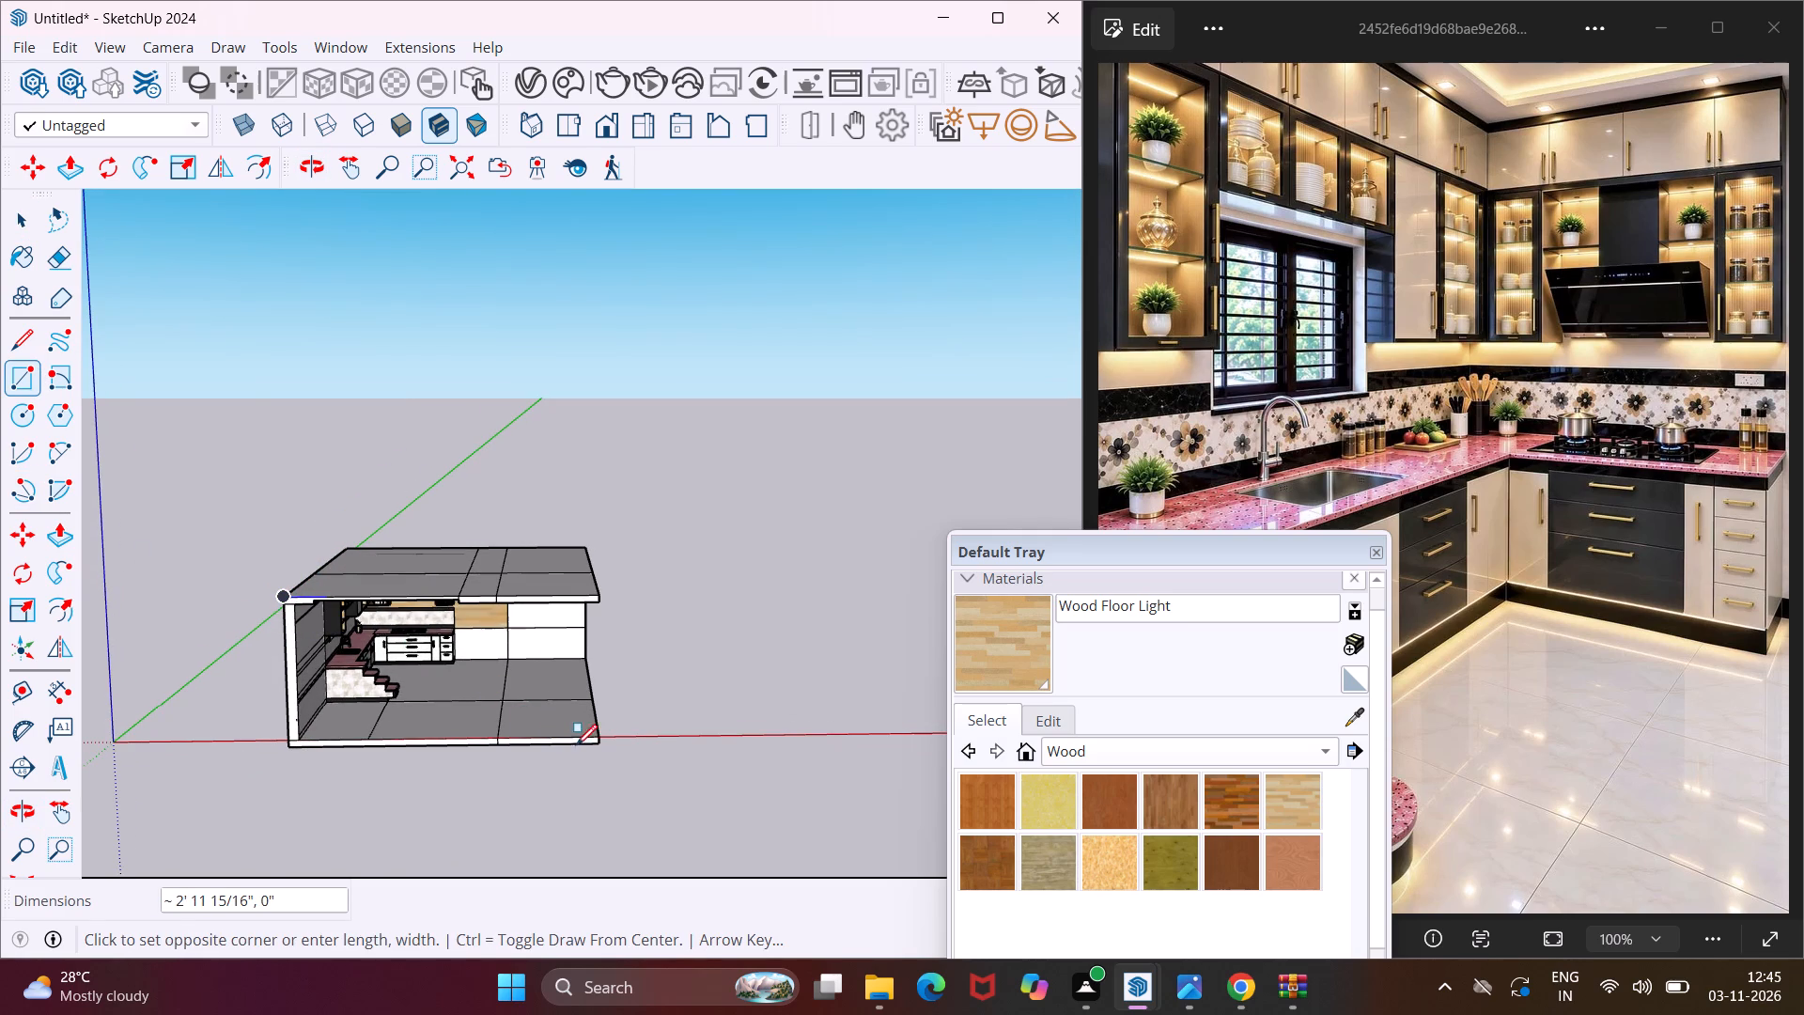
left_click(599, 746)
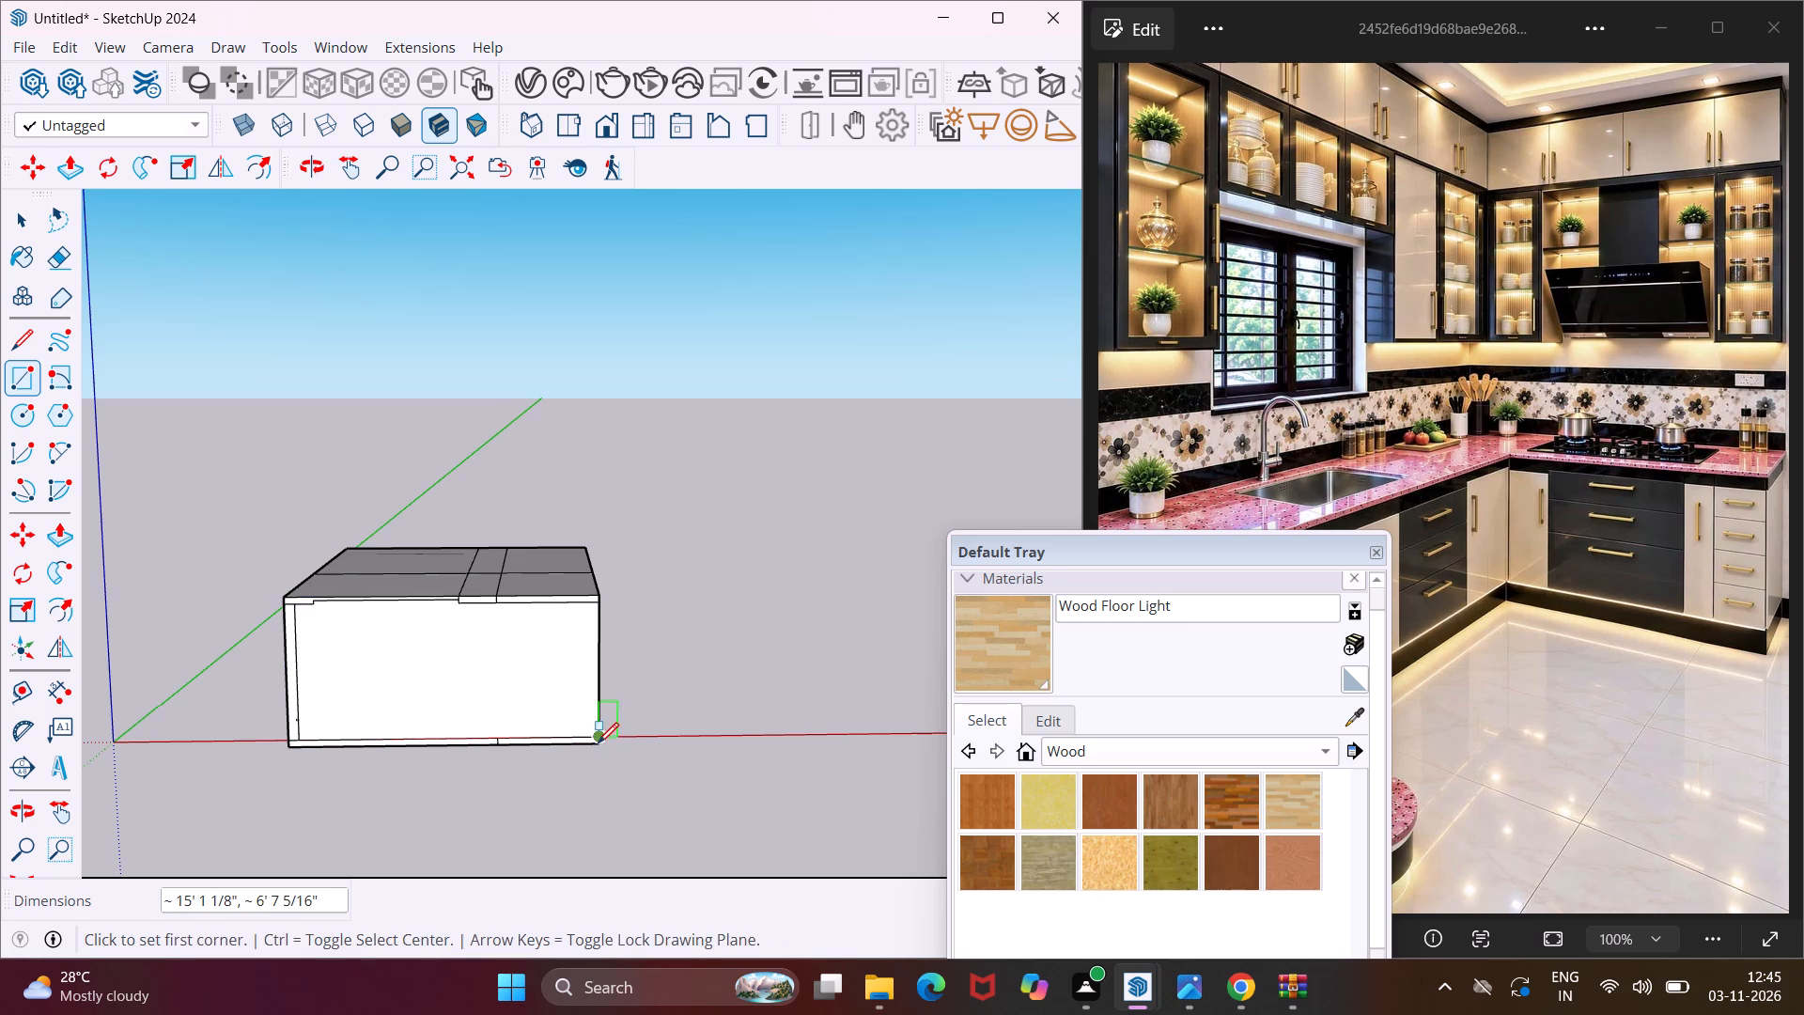
middle_click_drag(598, 743, 275, 750)
key("Escape")
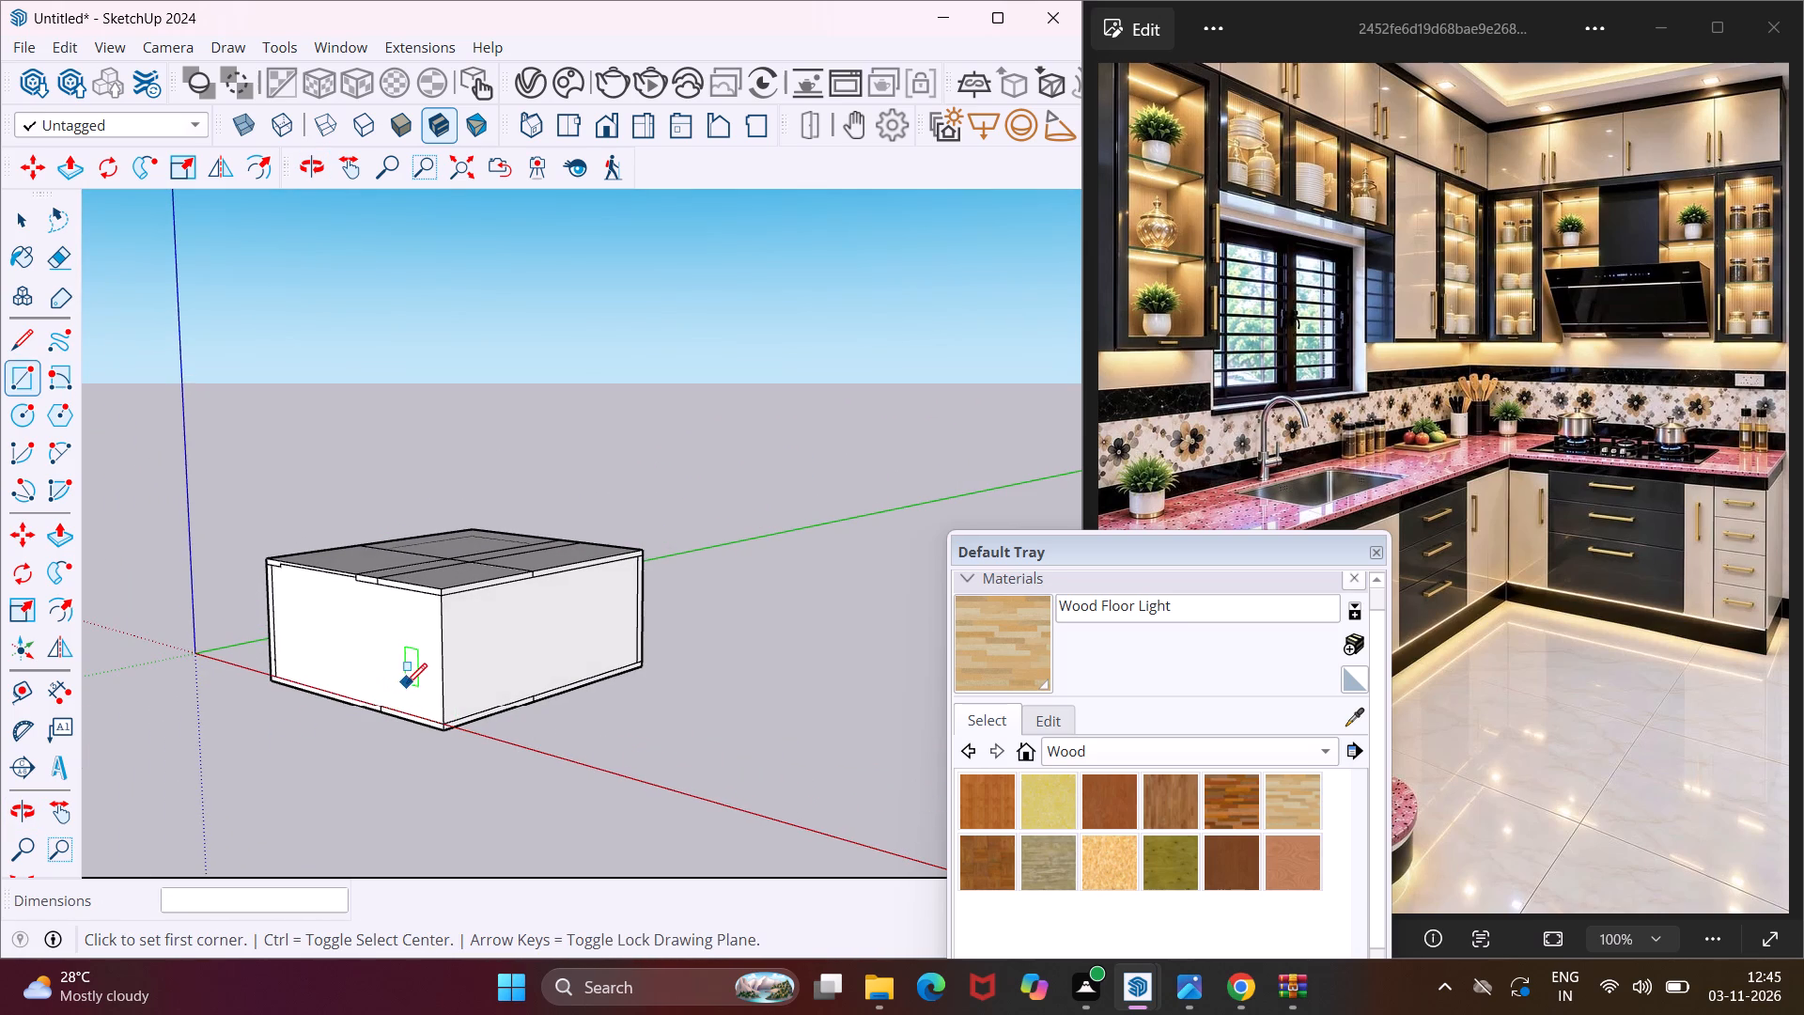
With the kitchen corner framed from inside the closed room, set the V-Ray camera's Exposure Value (EV) to 12.
key("space")
middle_click_drag(422, 661, 426, 645)
scroll(432, 644, "up", 5)
scroll(432, 644, "up", 20)
scroll(432, 644, "up", 5)
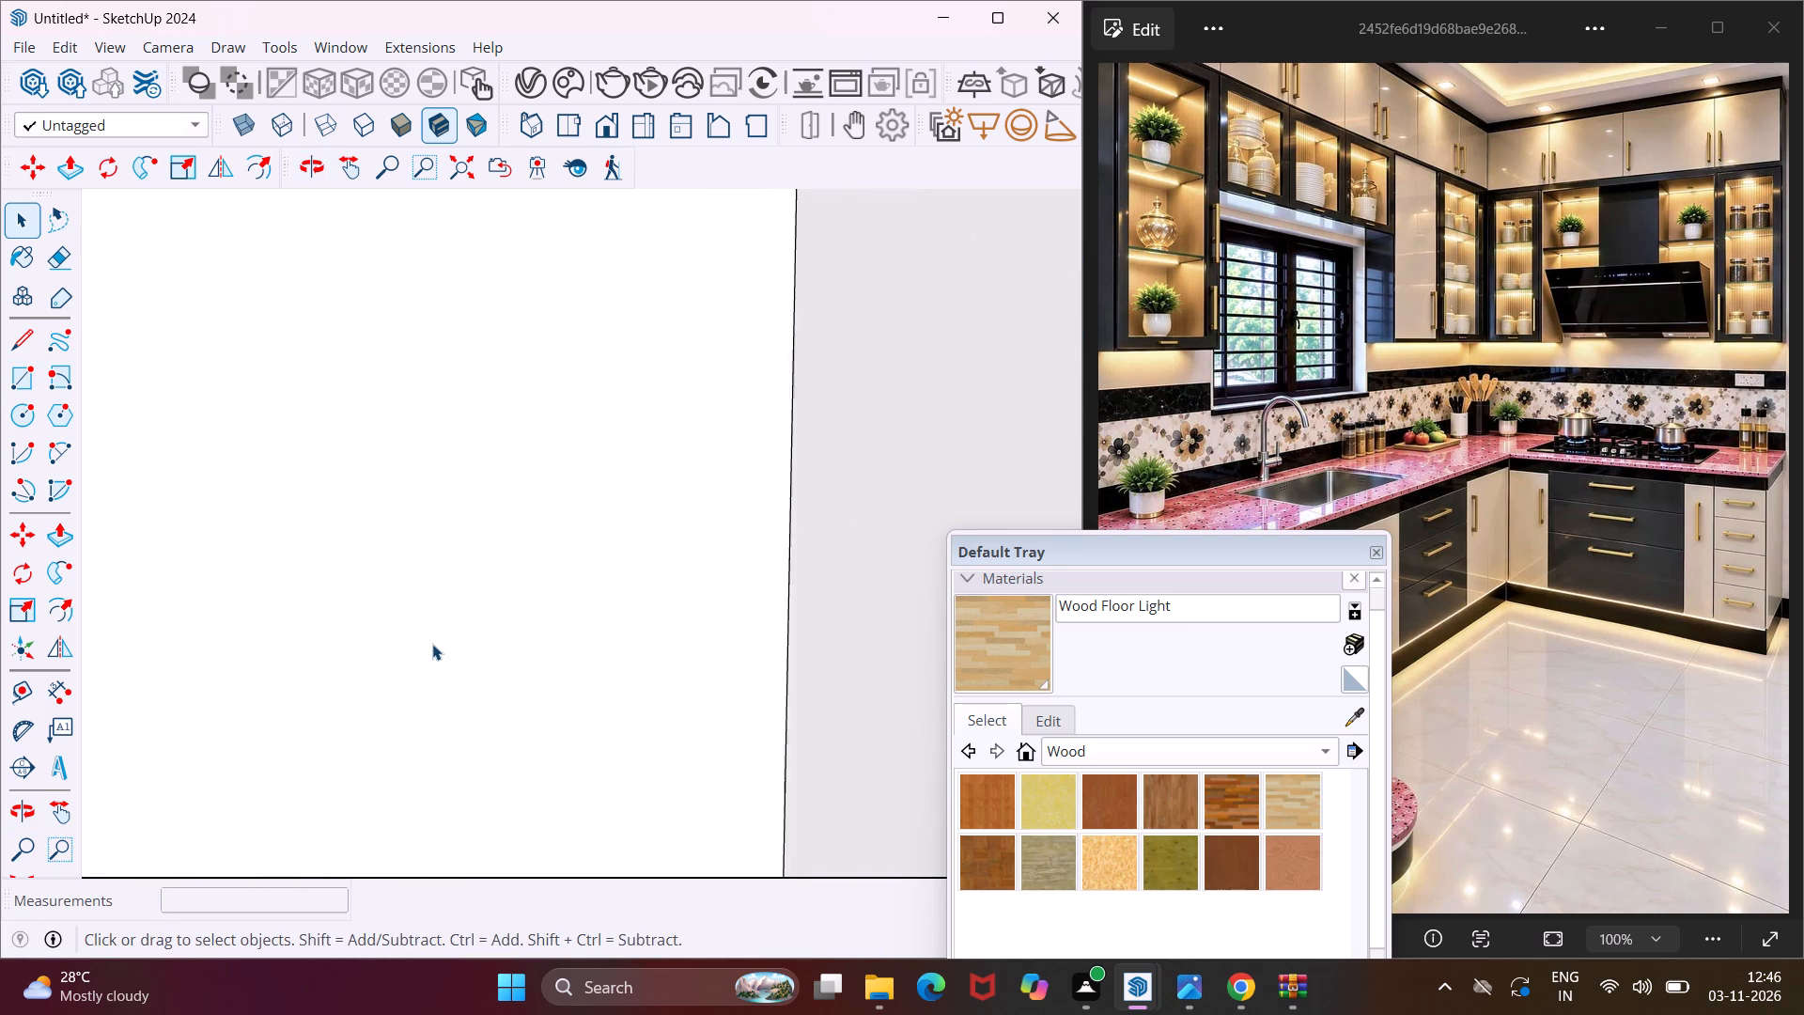
scroll(432, 644, "up", 20)
scroll(432, 644, "up", 18)
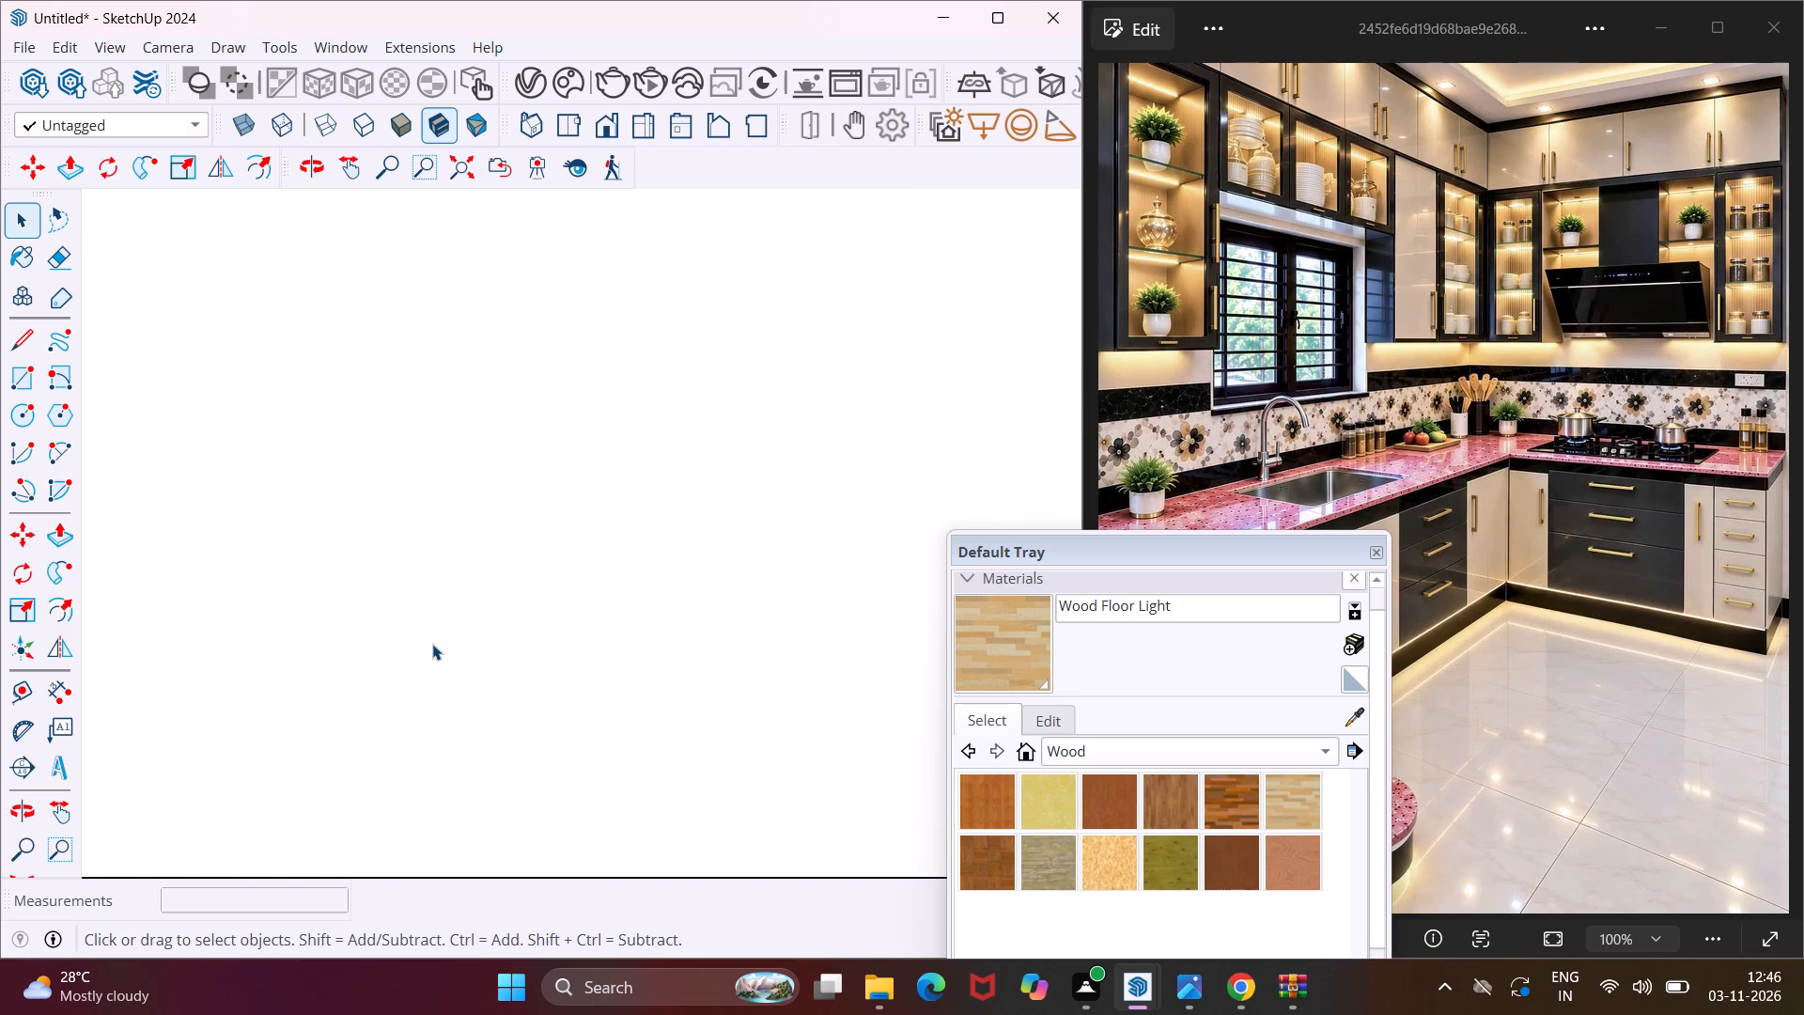
scroll(432, 644, "up", 20)
scroll(432, 644, "up", 2)
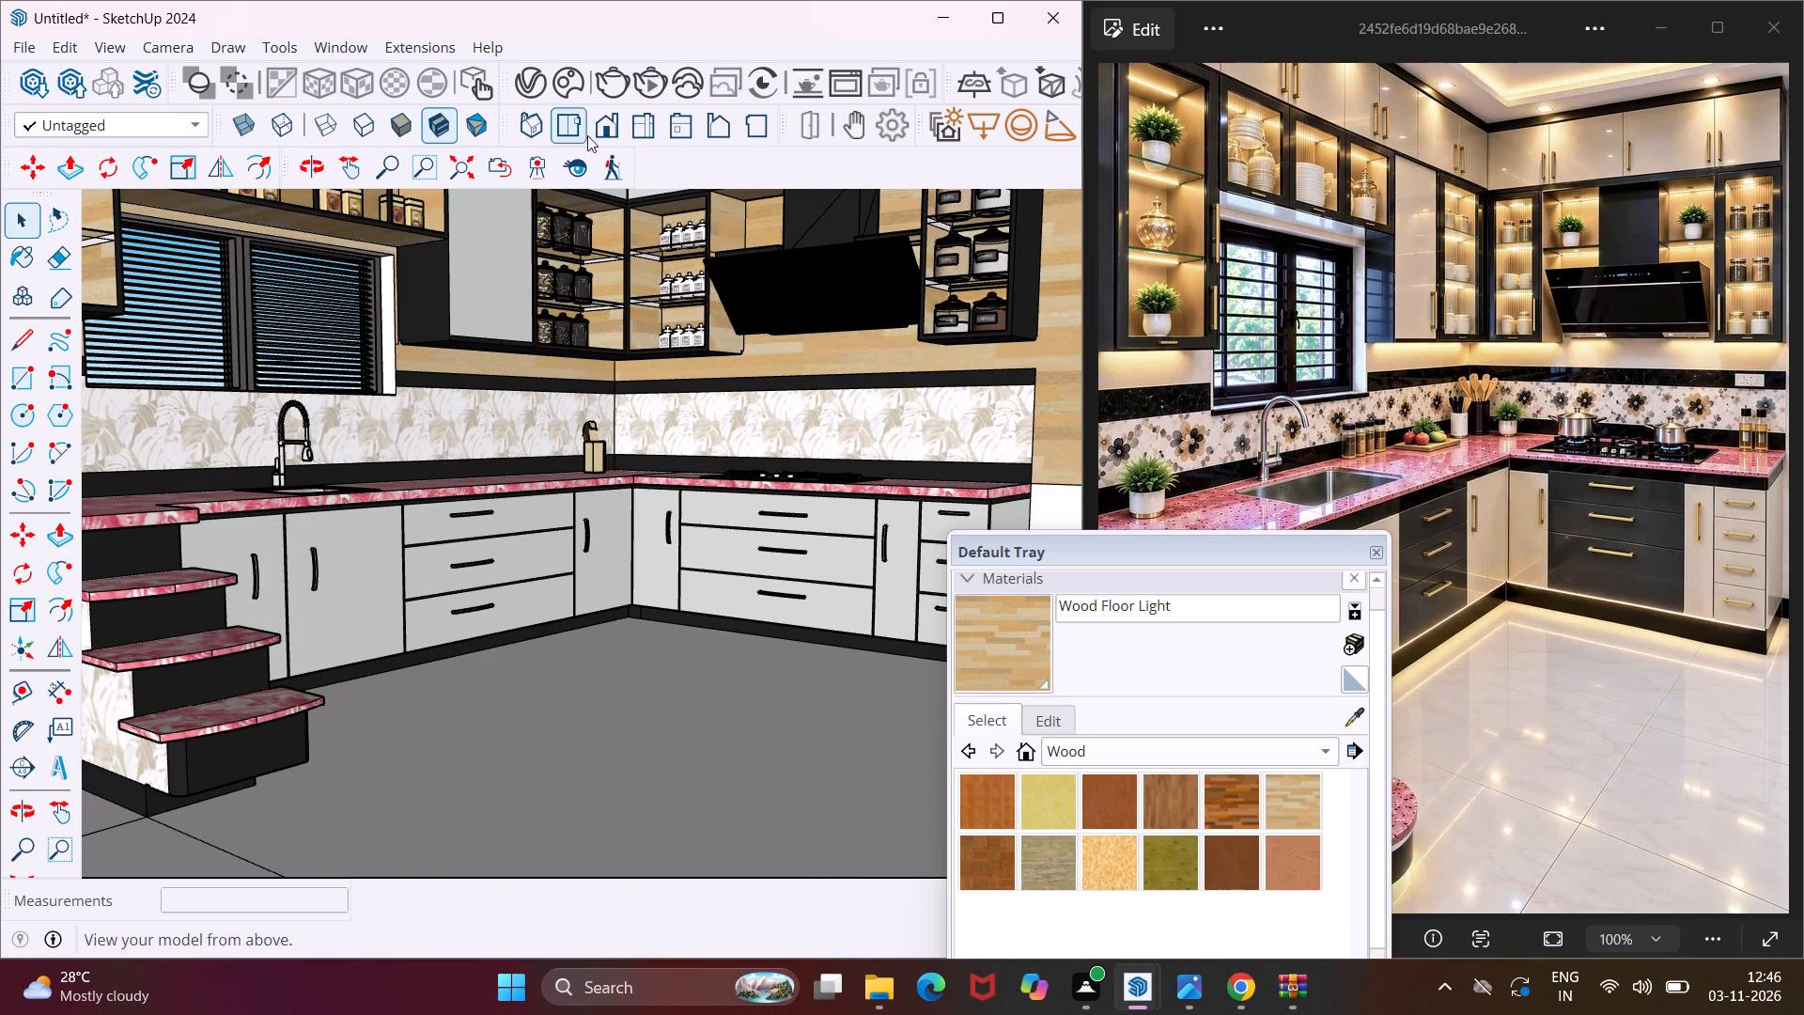
left_click(541, 72)
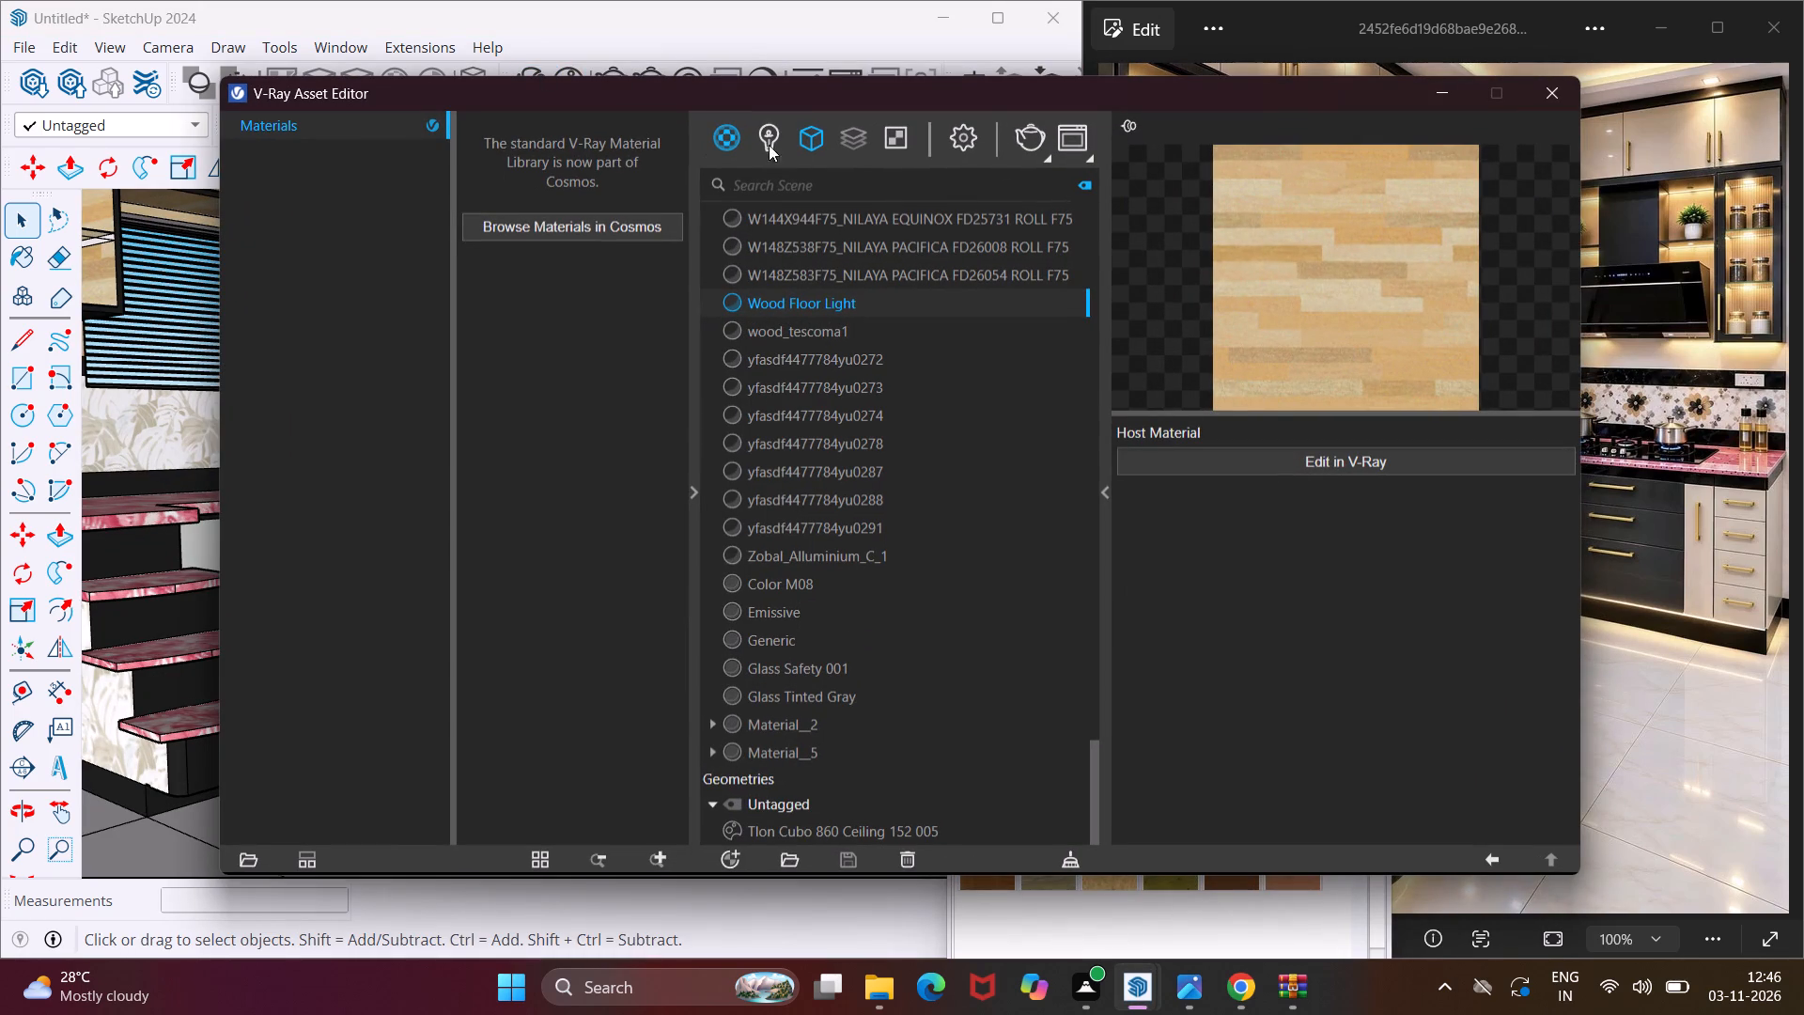
left_click(959, 138)
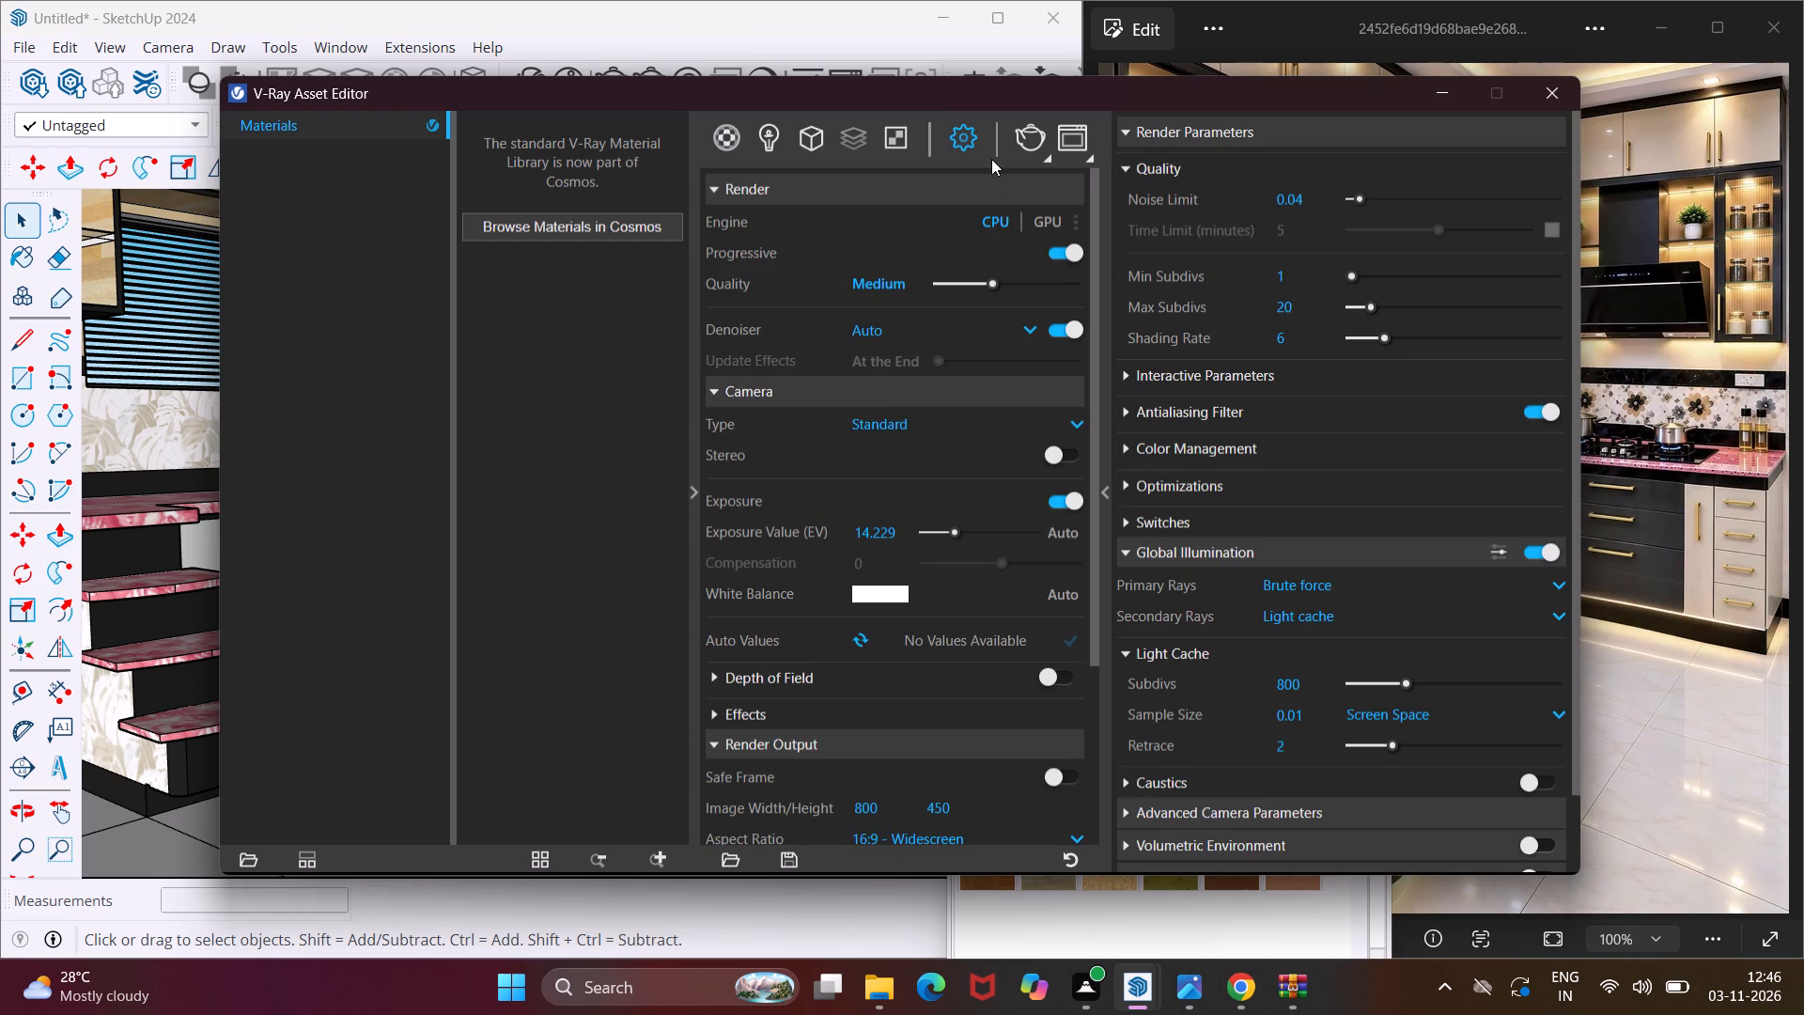
left_click(904, 529)
key("BackSpace")
key("BackSpace")
key("BackSpace")
key("BackSpace")
key("BackSpace")
key("2")
key("Return")
Enable the V-Ray render output's Safe Frame and set its aspect ratio to 4:3 - Picture.
scroll(860, 508, "down", 2)
left_click(1065, 540)
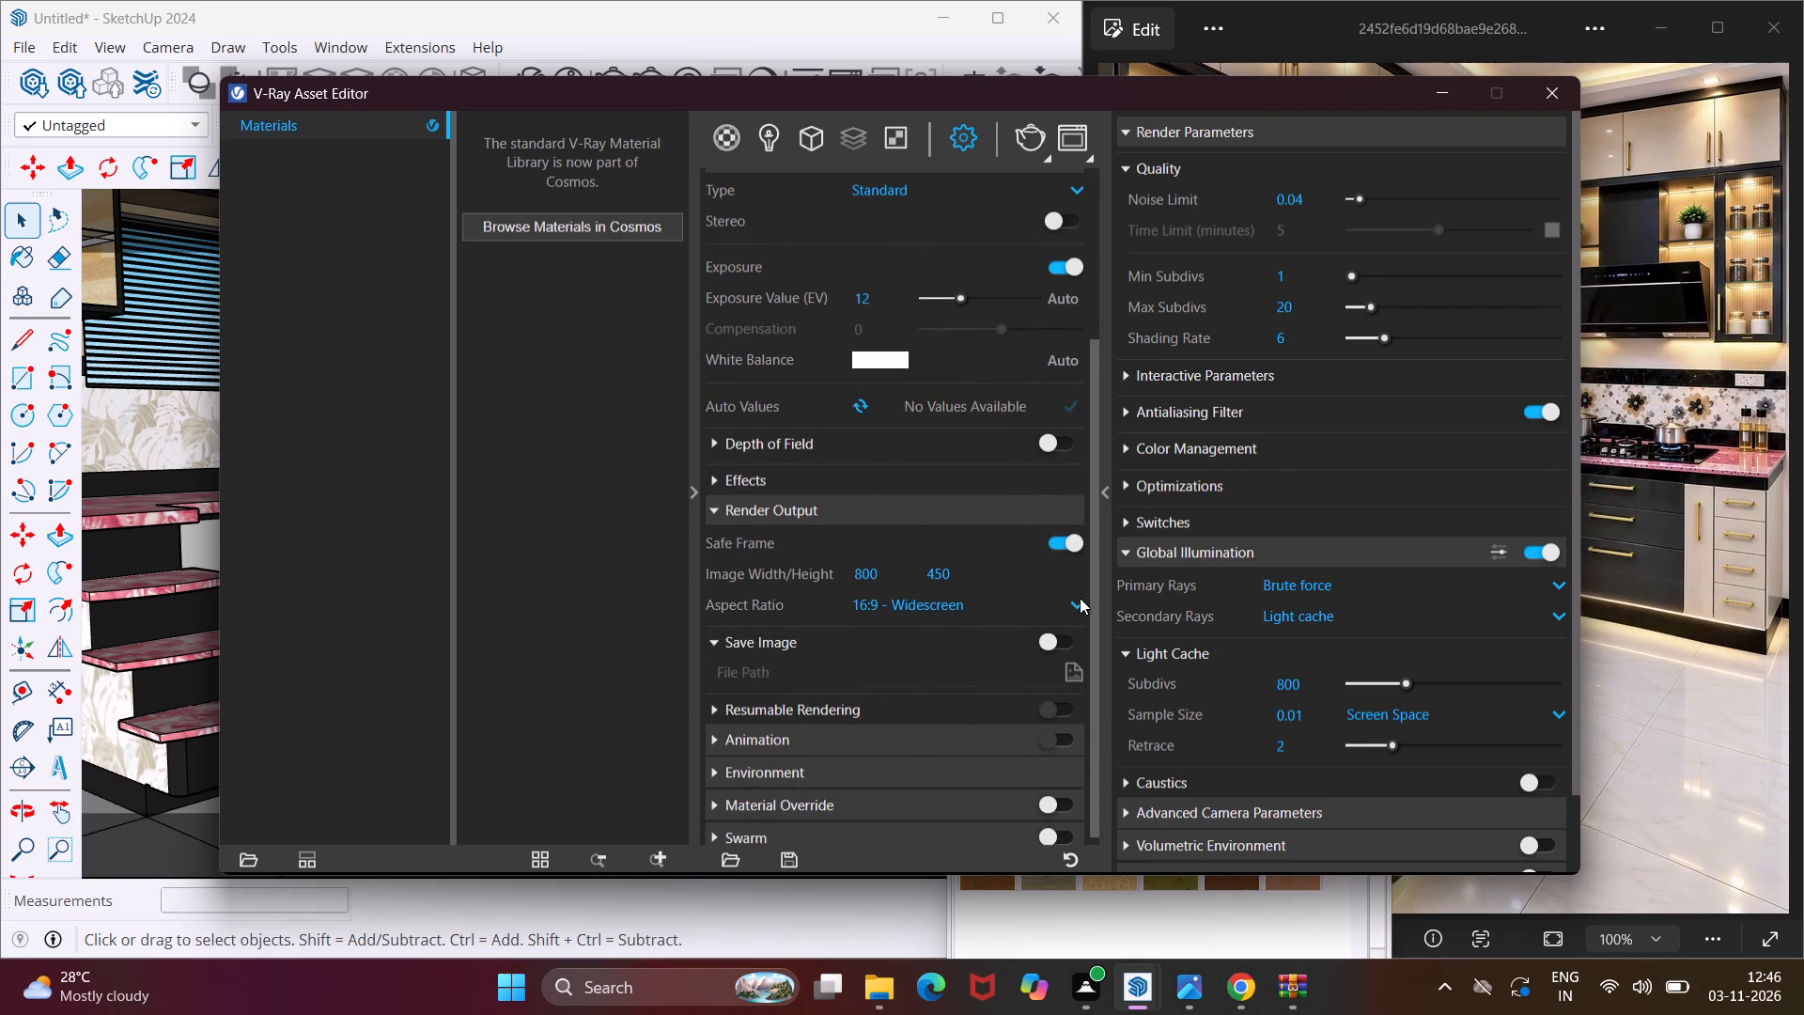
left_click(1080, 598)
left_click(970, 692)
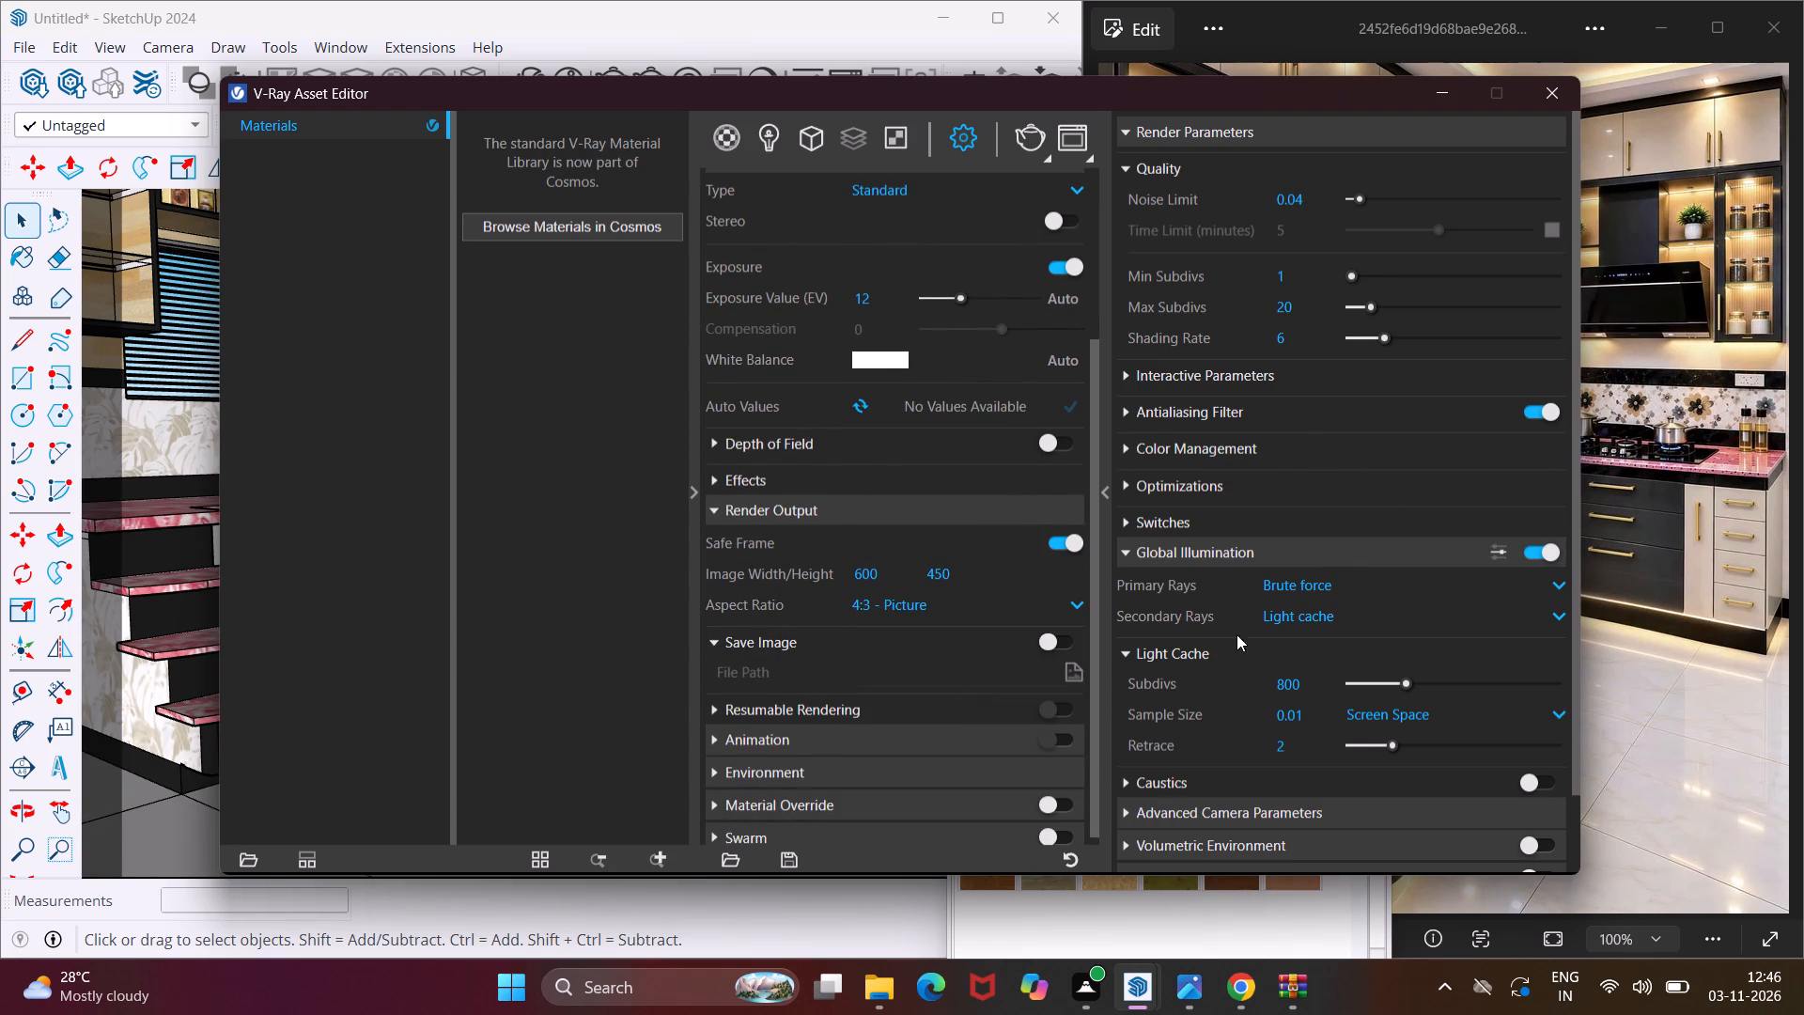
Set the V-Ray Global Illumination primary rays to Irradiance map (deprecated) and put the Asset Editor away.
left_click(1337, 581)
left_click(1311, 611)
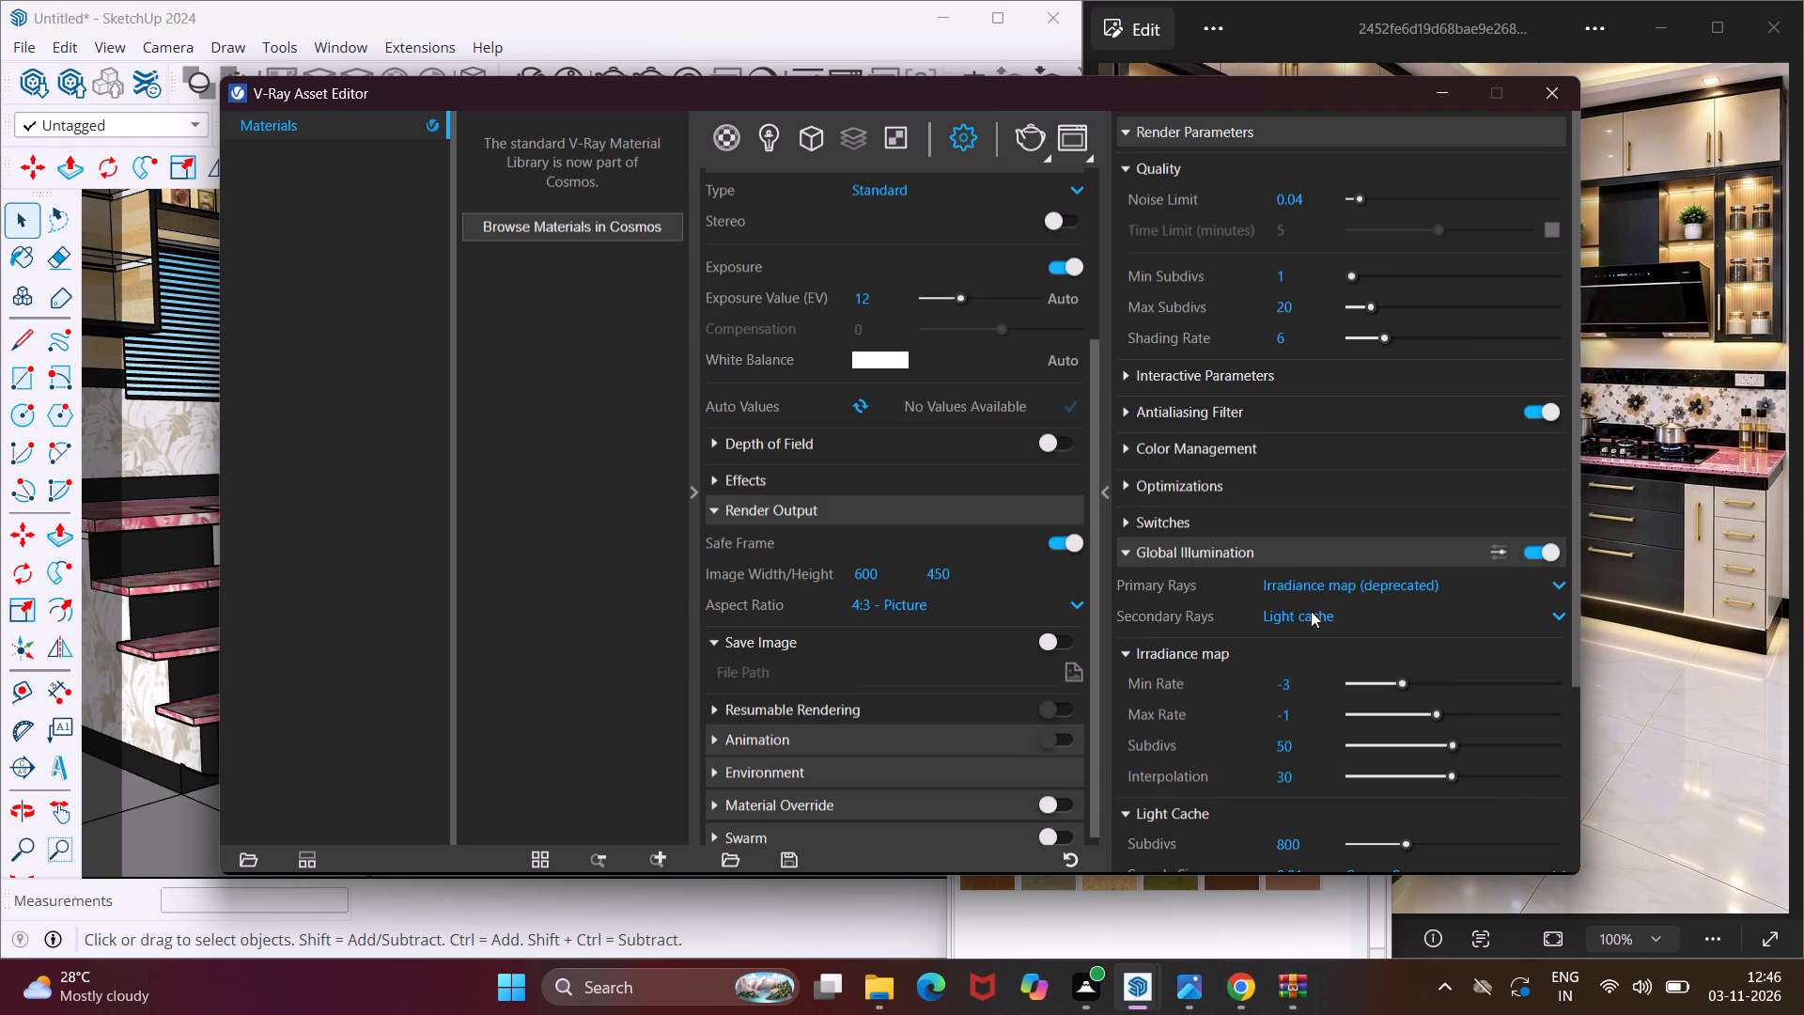
left_click(1449, 94)
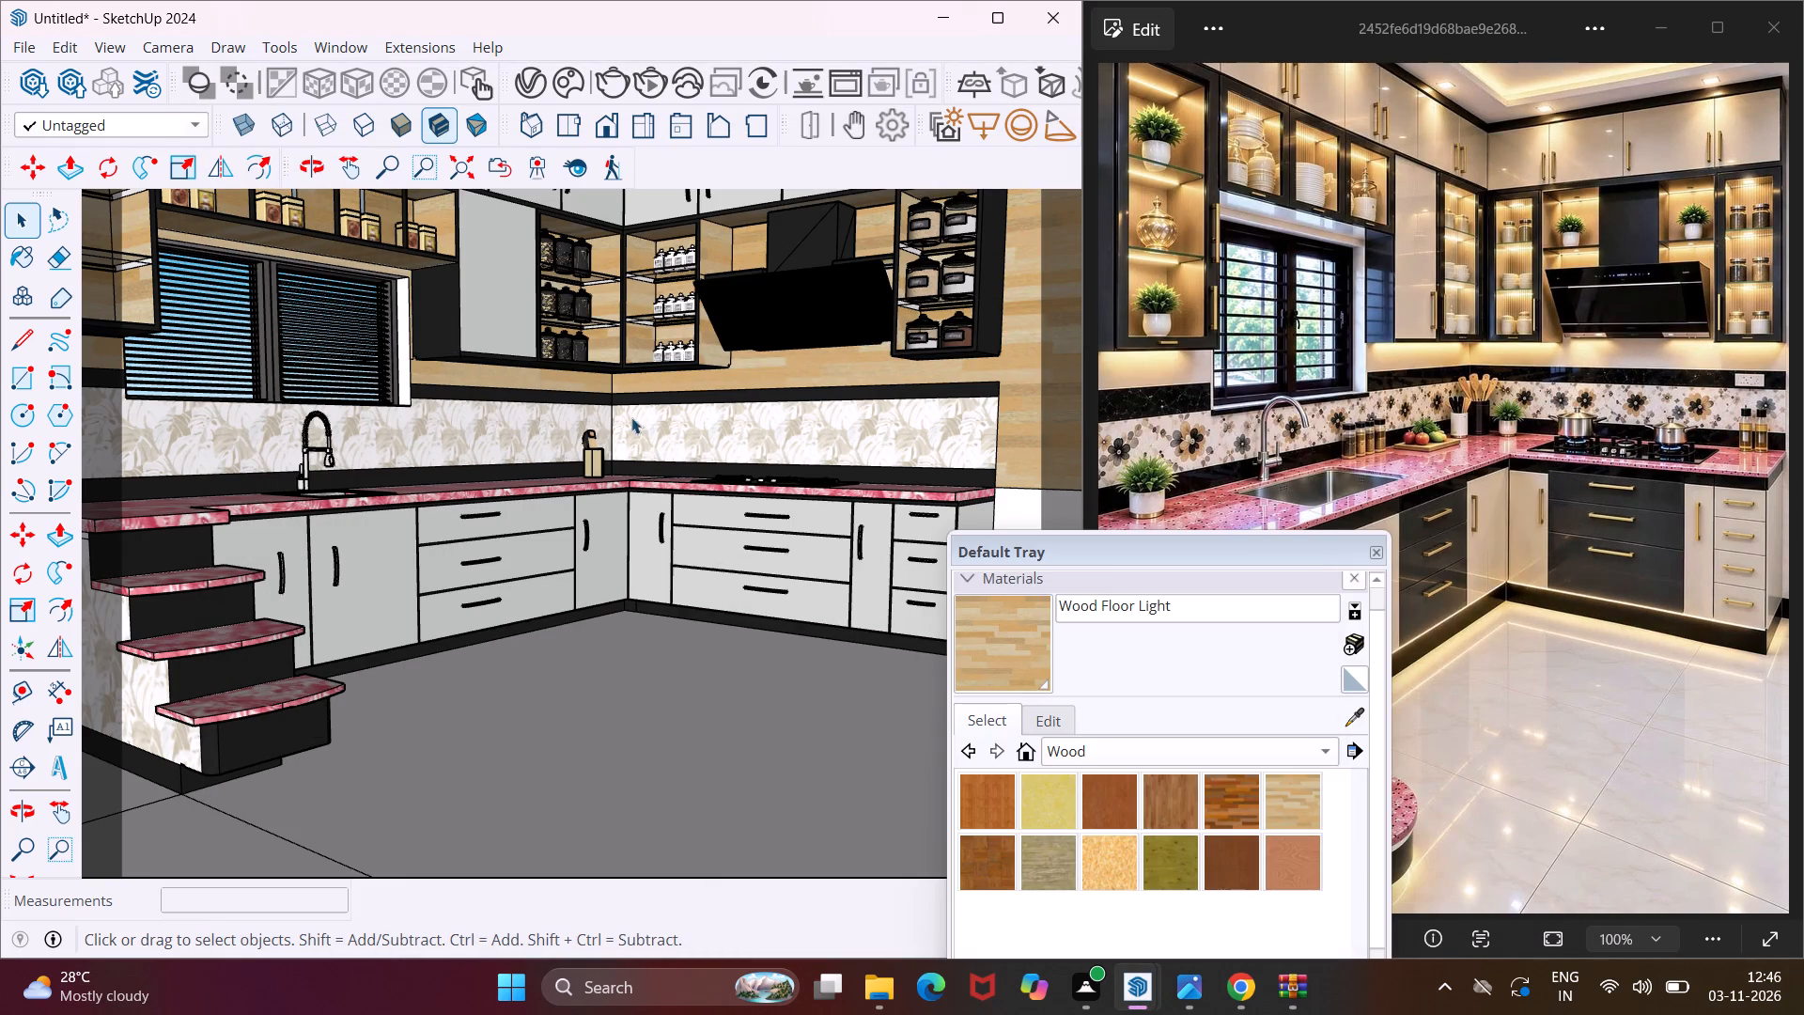
Frame the kitchen corner from the ceiling cove down to the base cabinets and save the view as a new scene.
left_click(351, 180)
left_click_drag(392, 307, 385, 324)
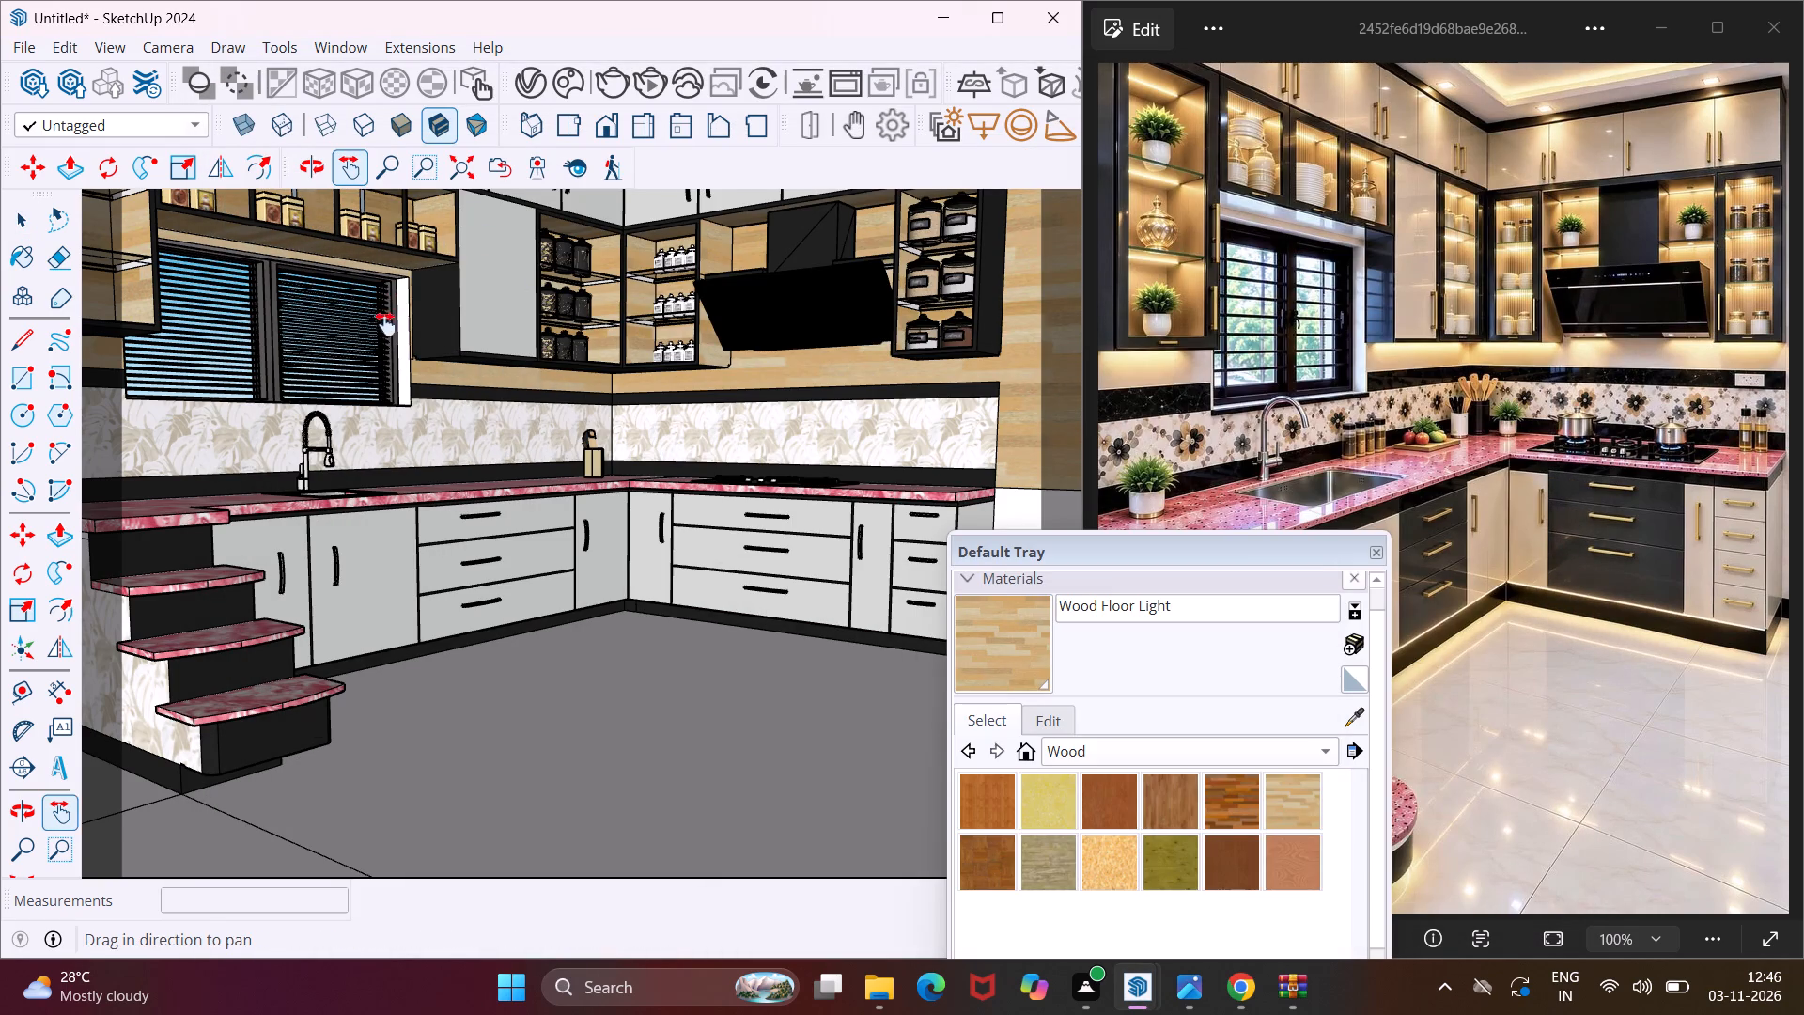
left_click_drag(385, 324, 417, 399)
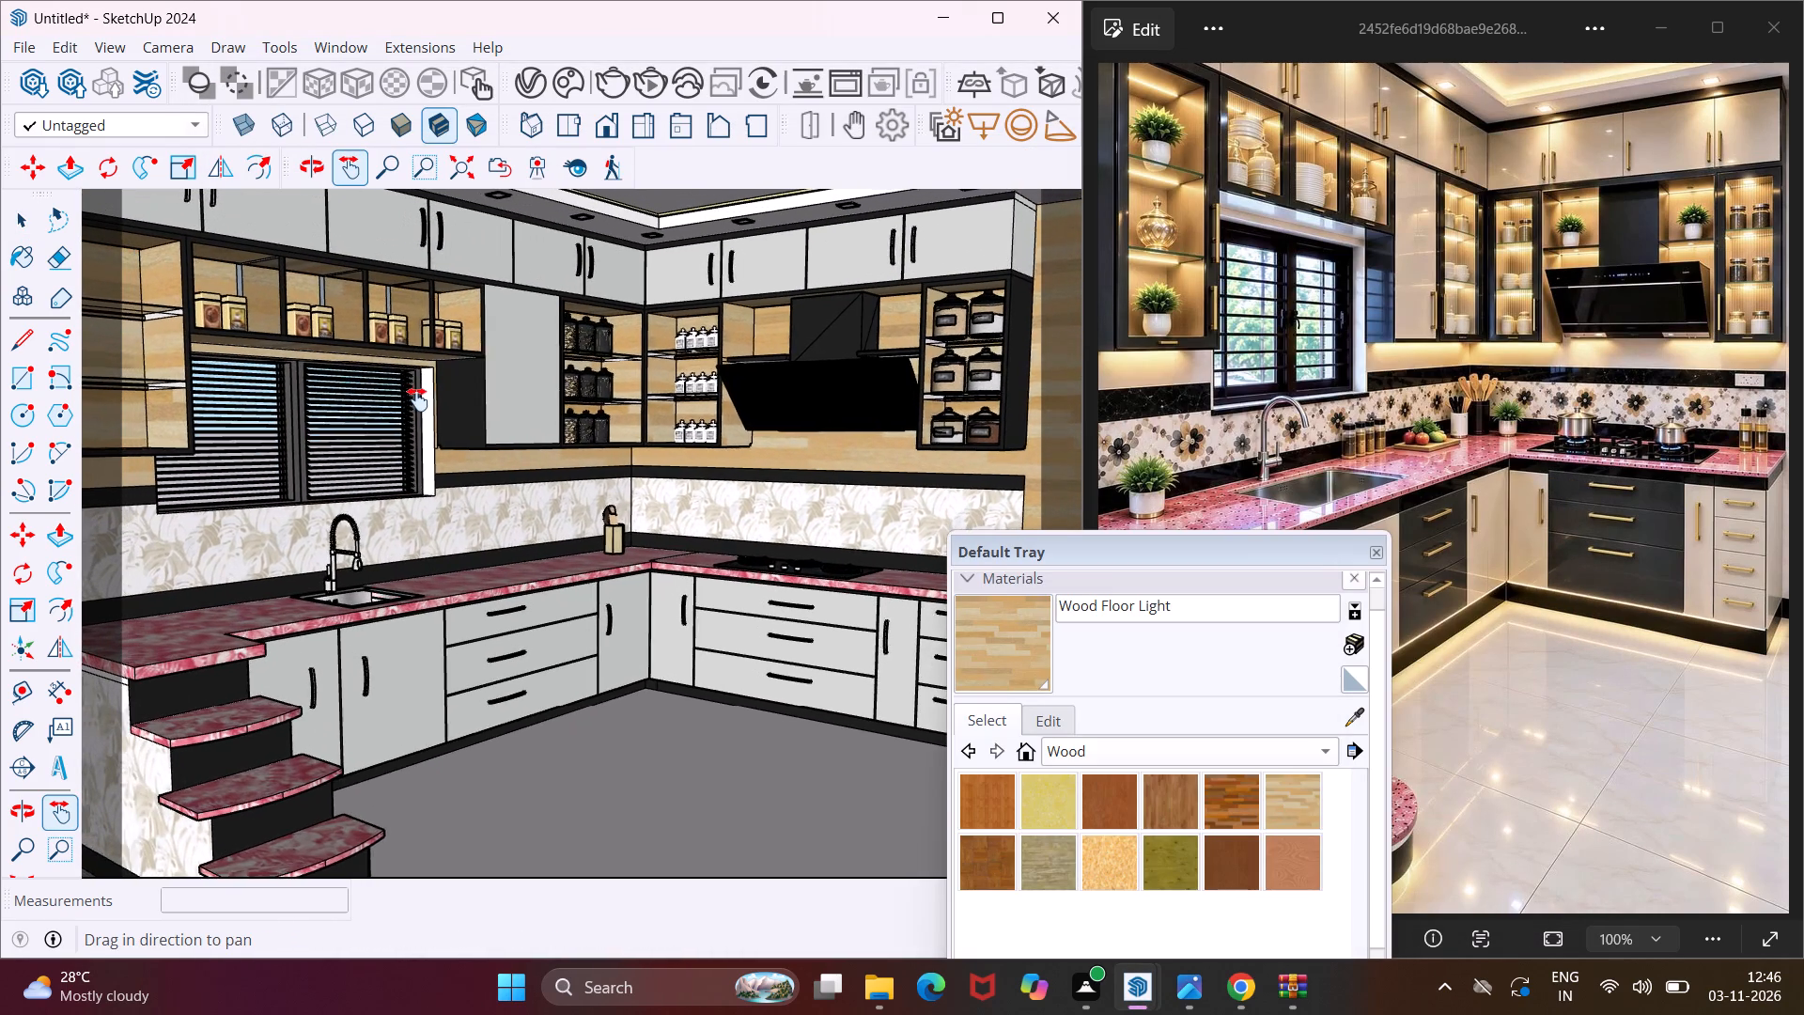
left_click_drag(417, 399, 424, 405)
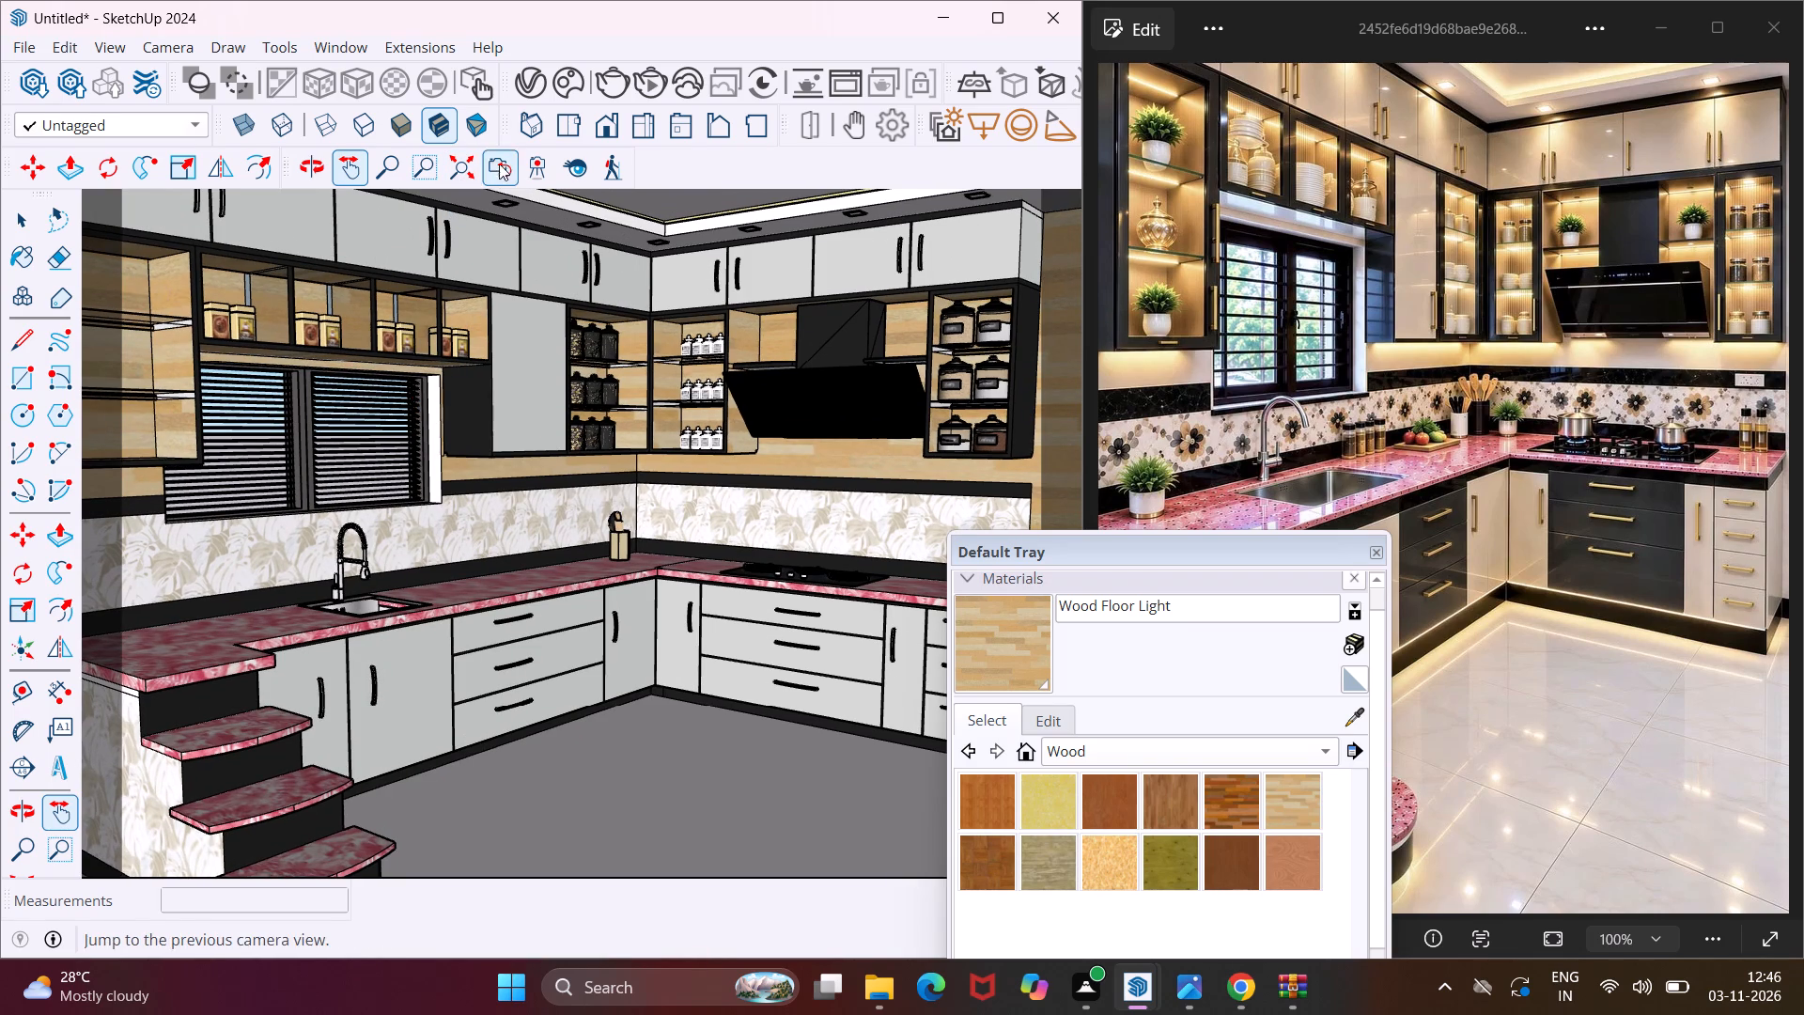
left_click(965, 586)
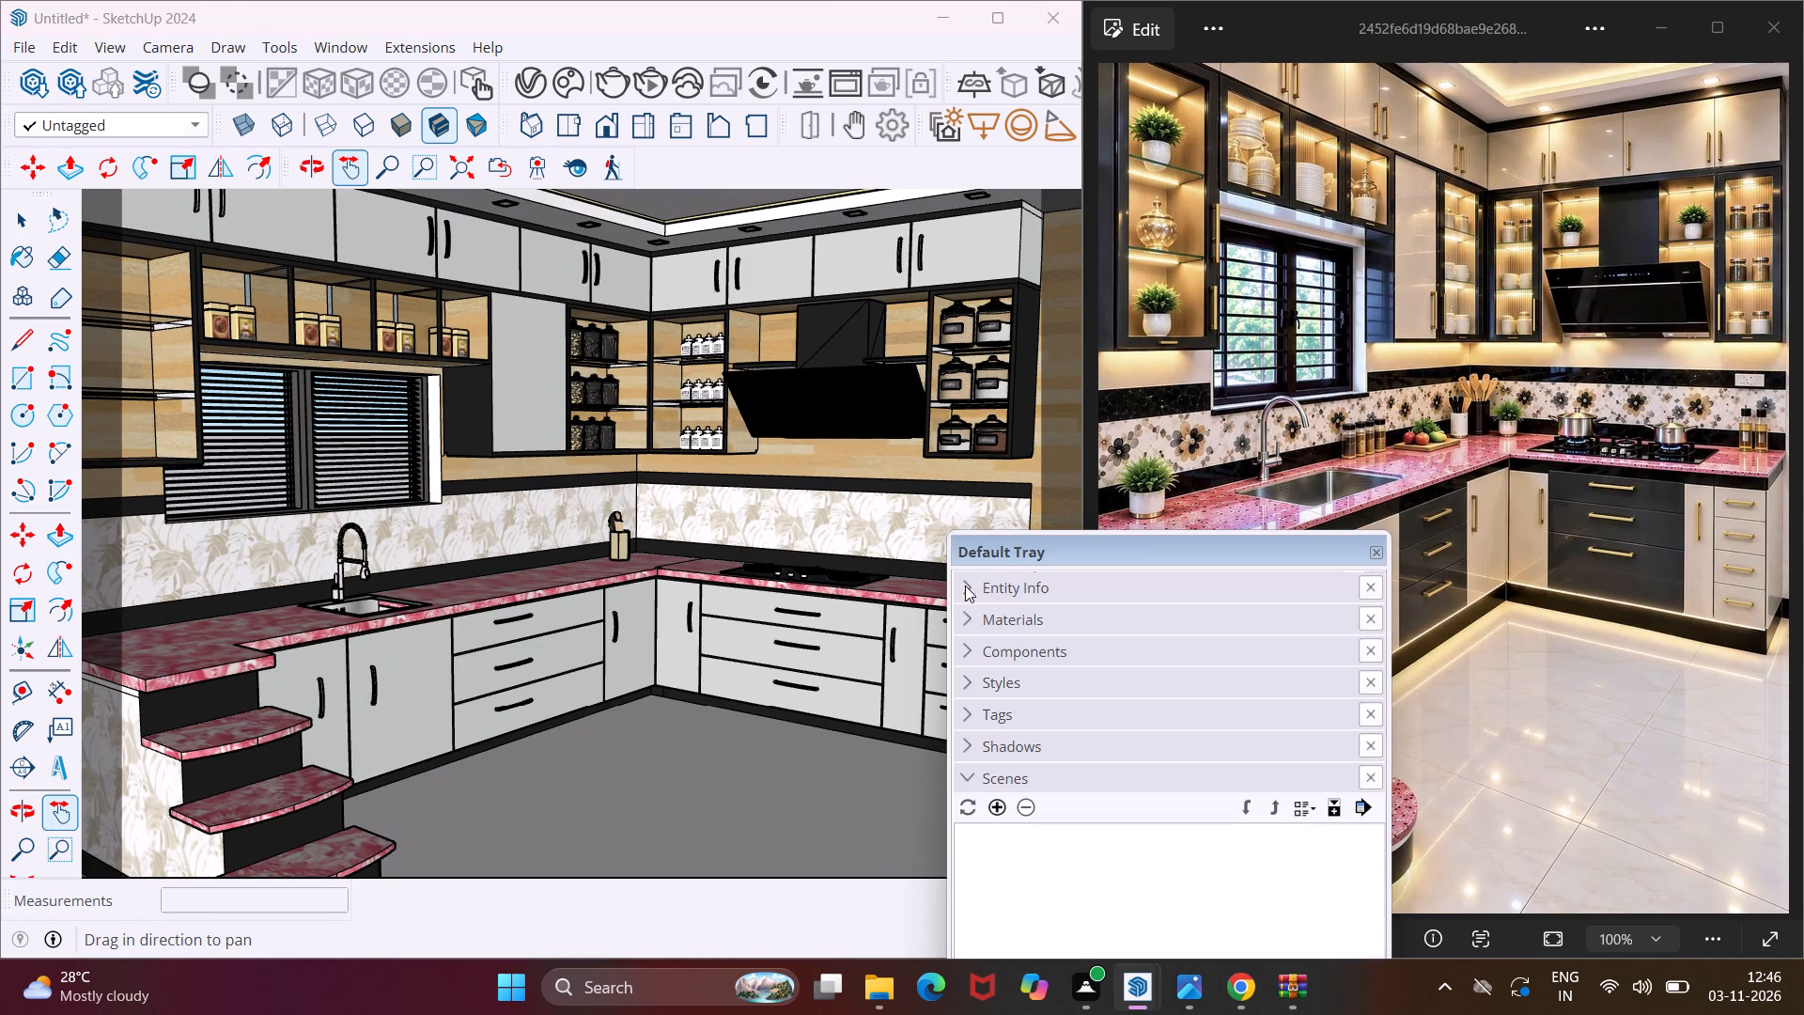
left_click_drag(574, 678, 591, 712)
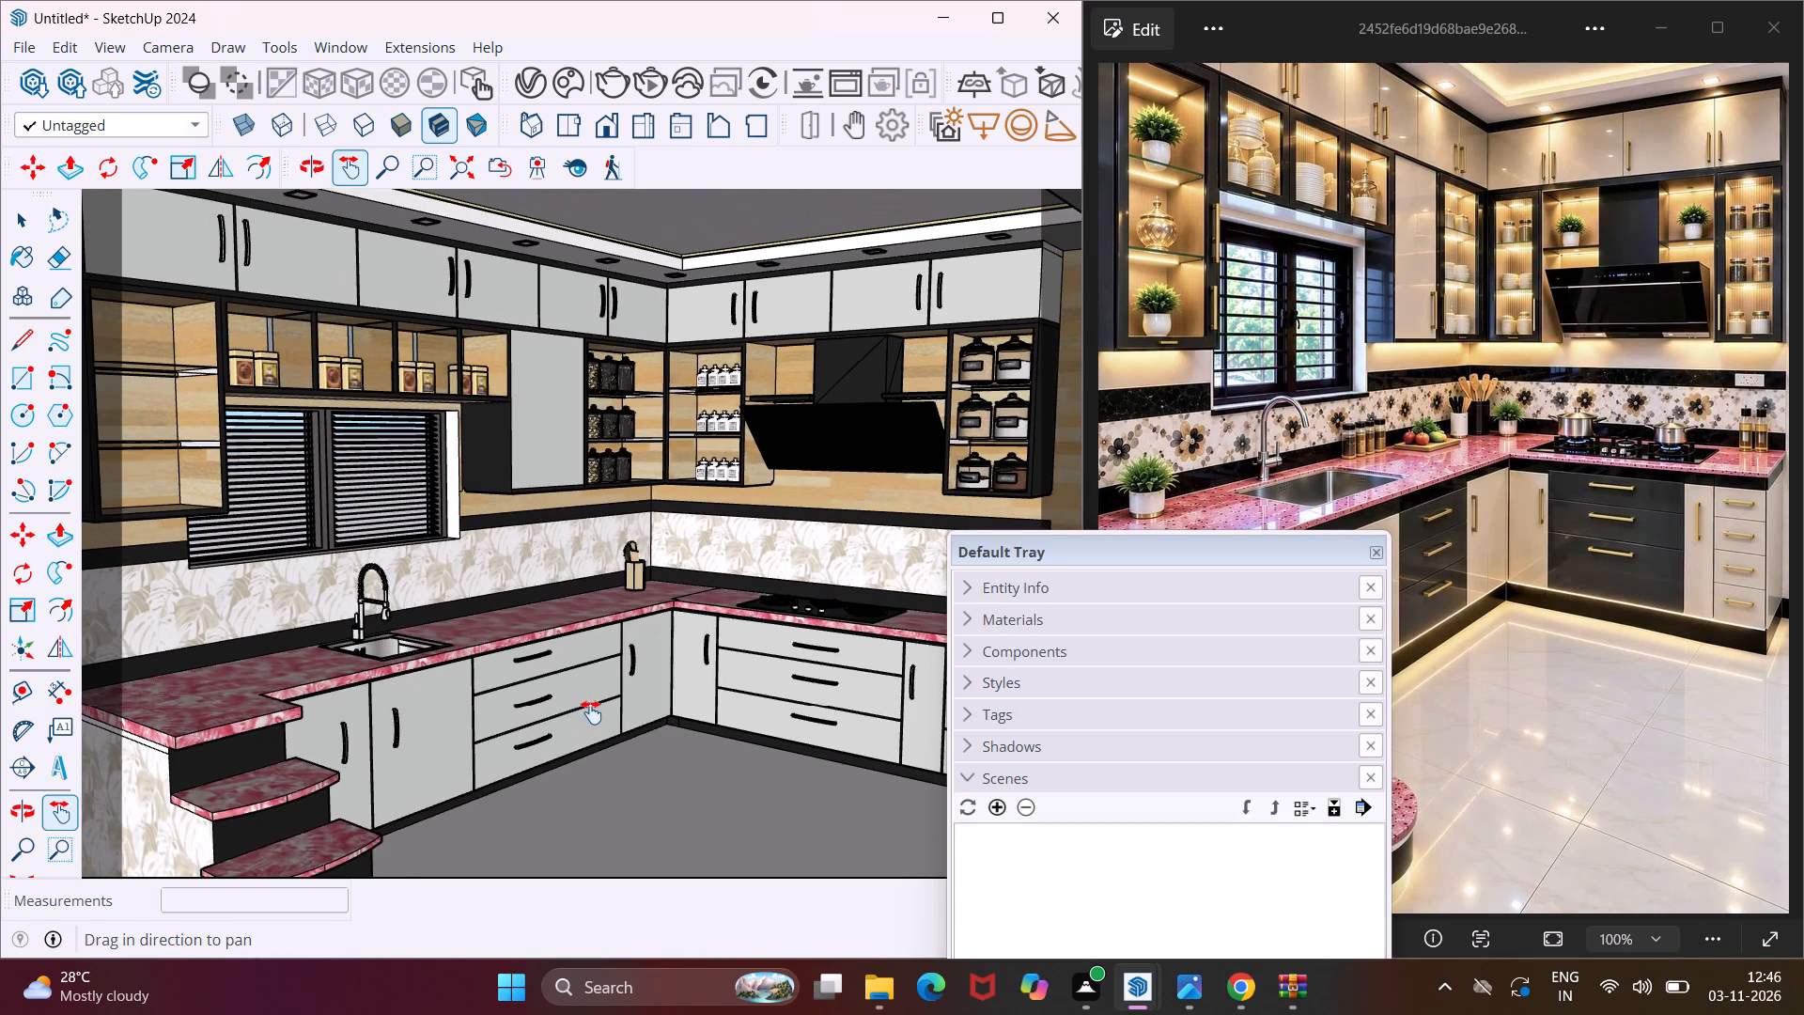
left_click_drag(591, 712, 596, 721)
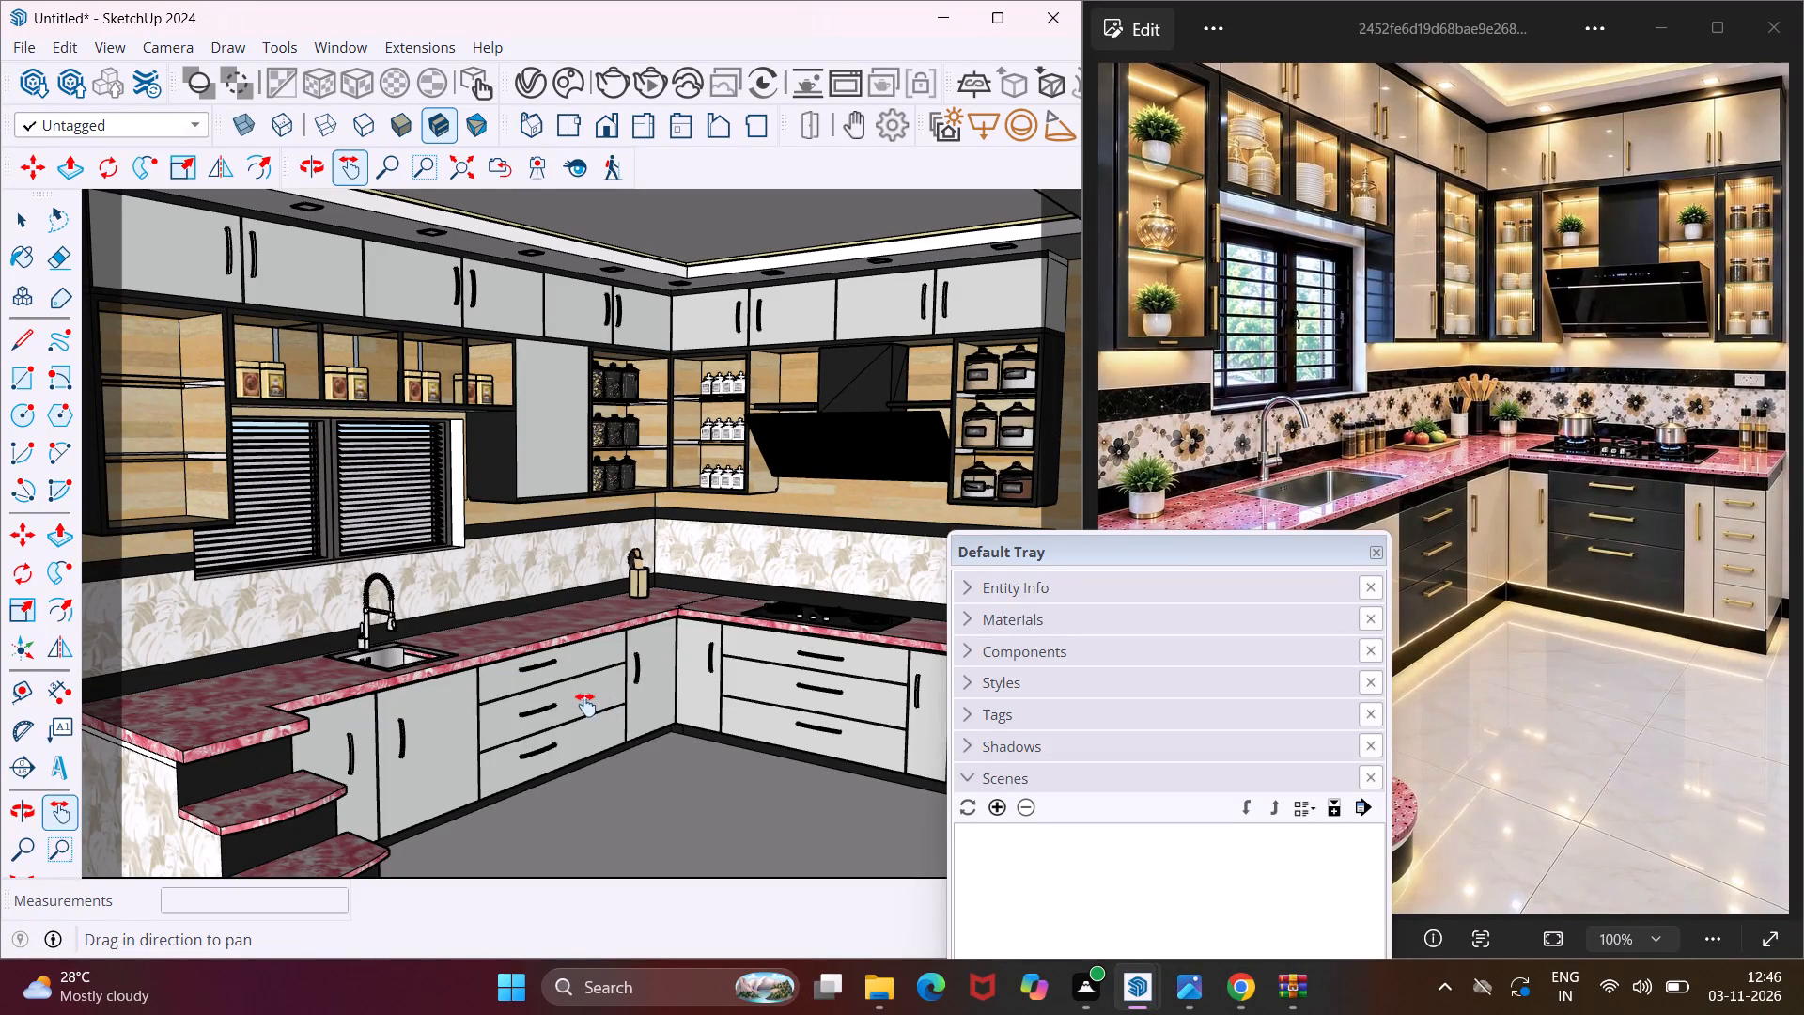
left_click(575, 705)
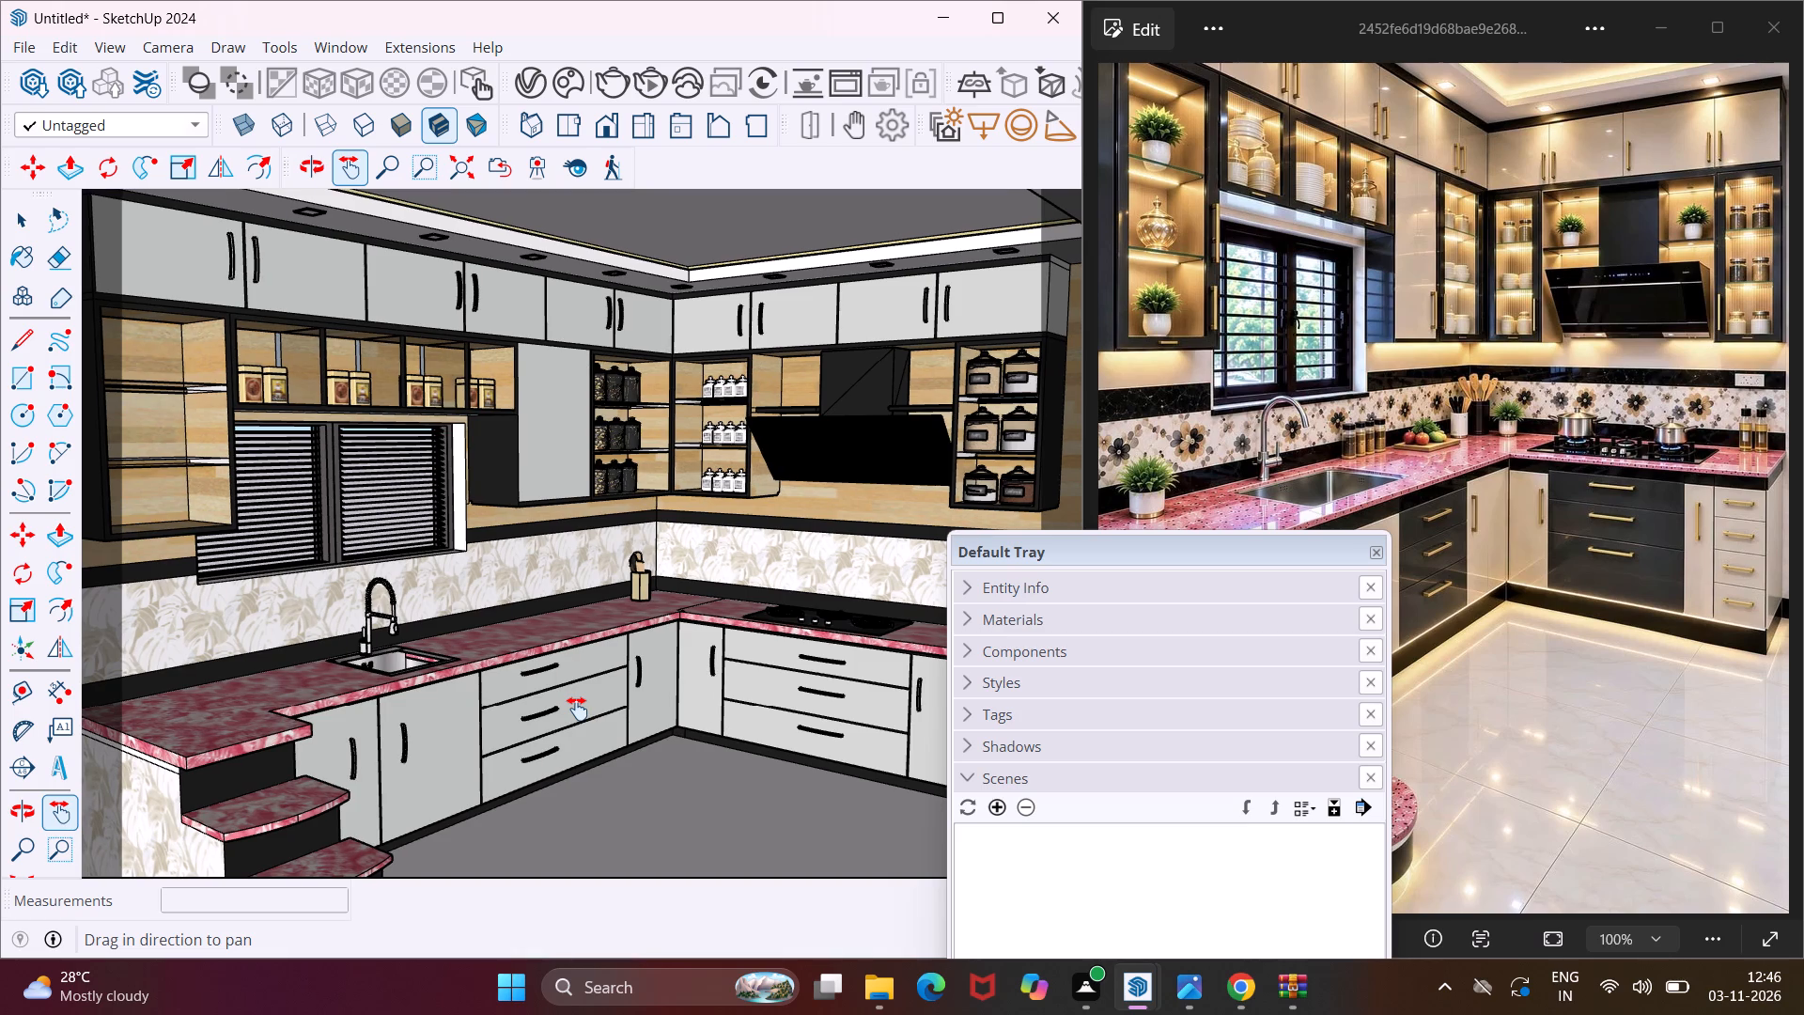
left_click(1000, 805)
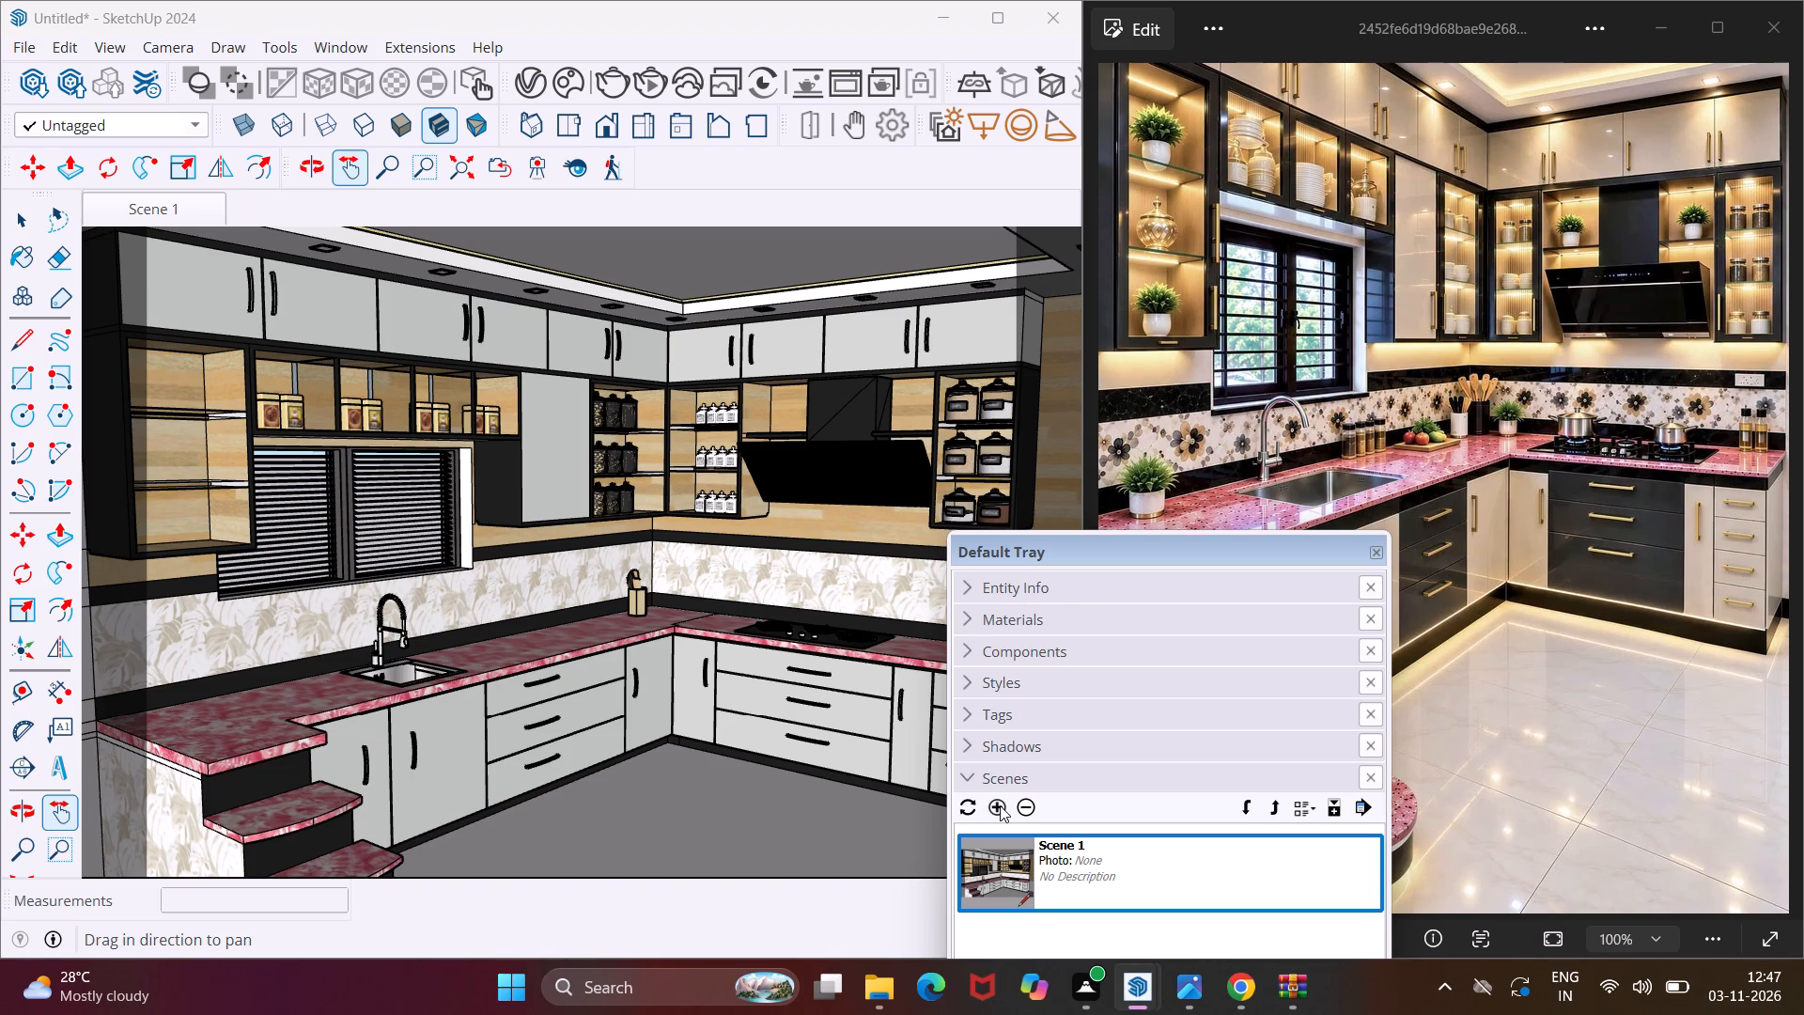
Open the Potted plants category under Vegetation in the downloaded Chaos Cosmos 3D models.
left_click(578, 76)
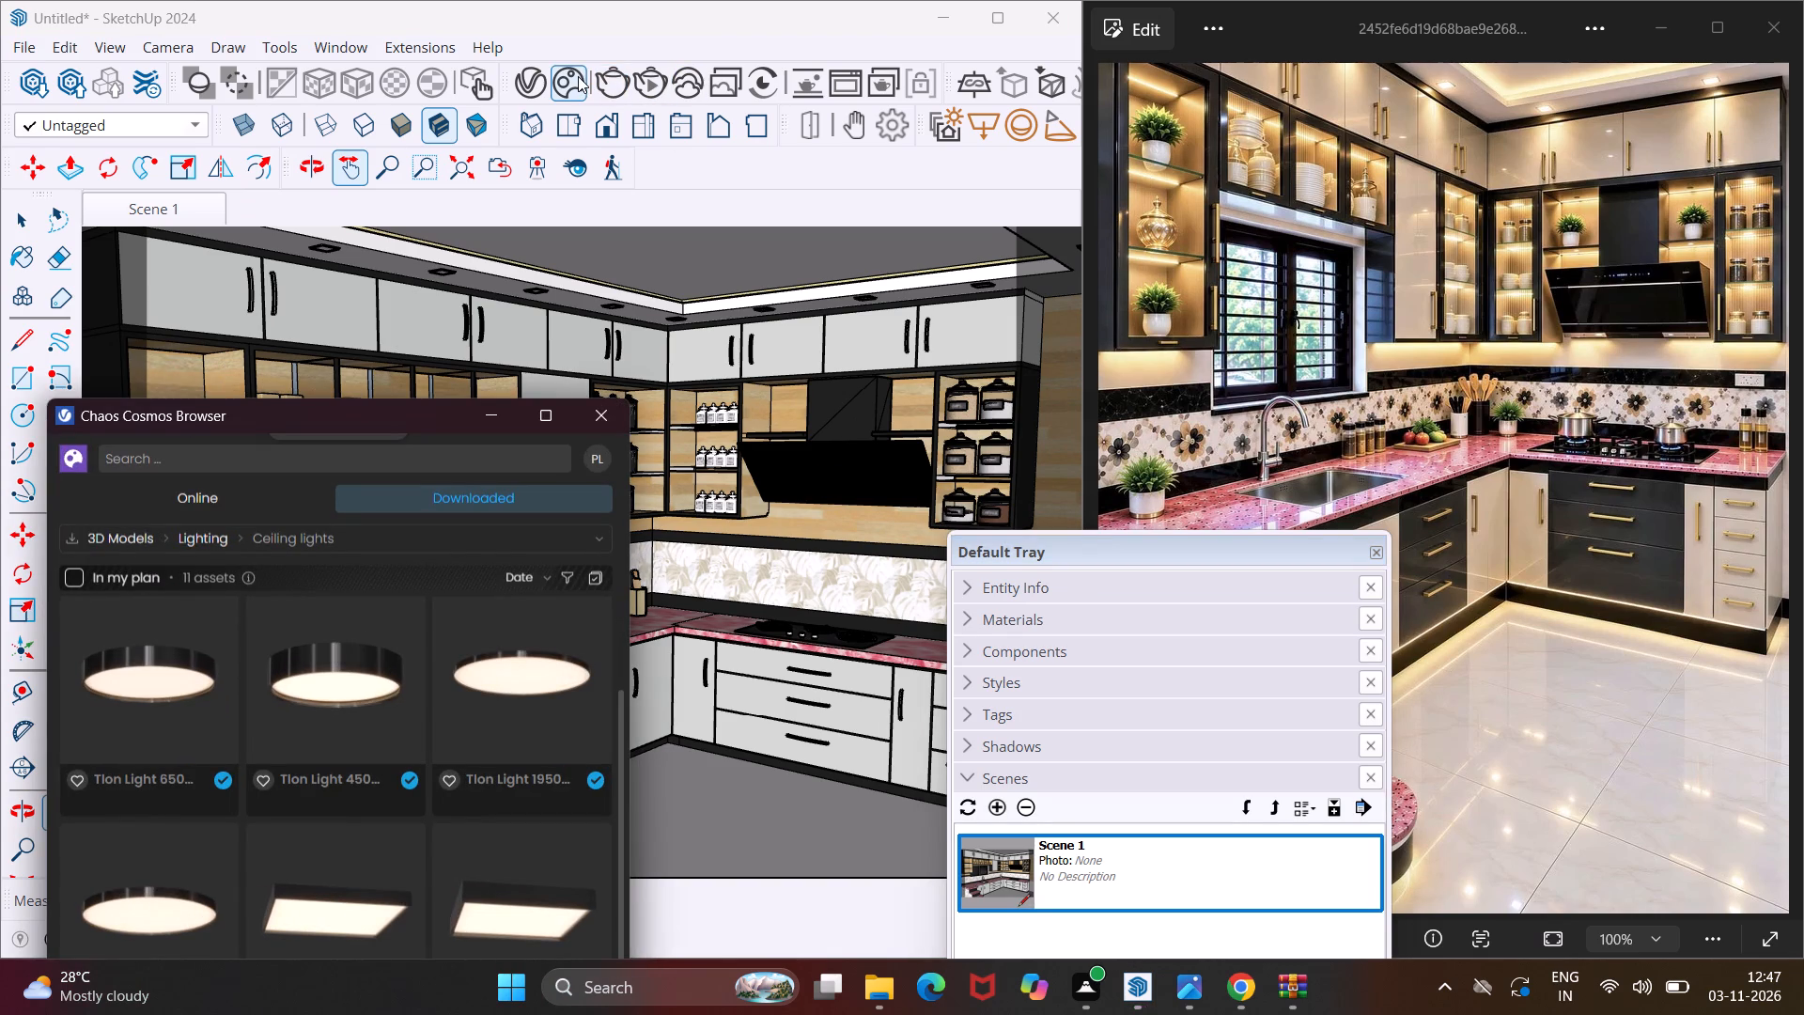
left_click(336, 539)
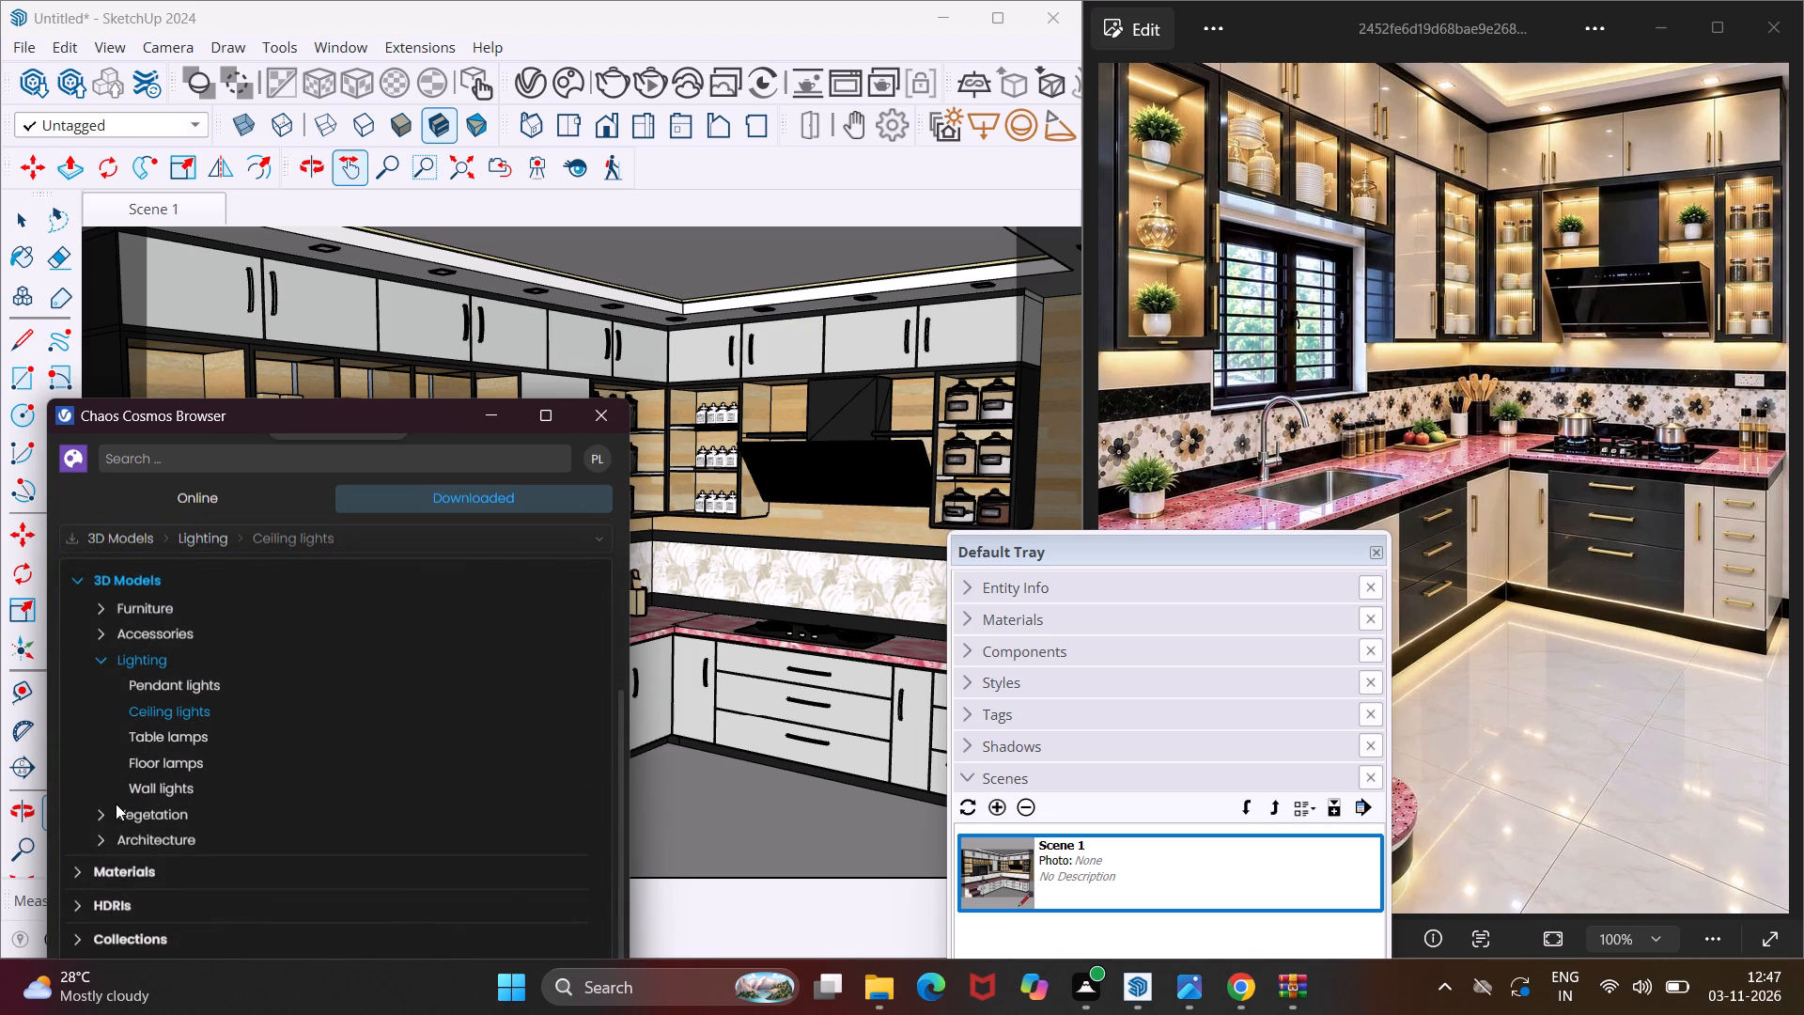
left_click(94, 813)
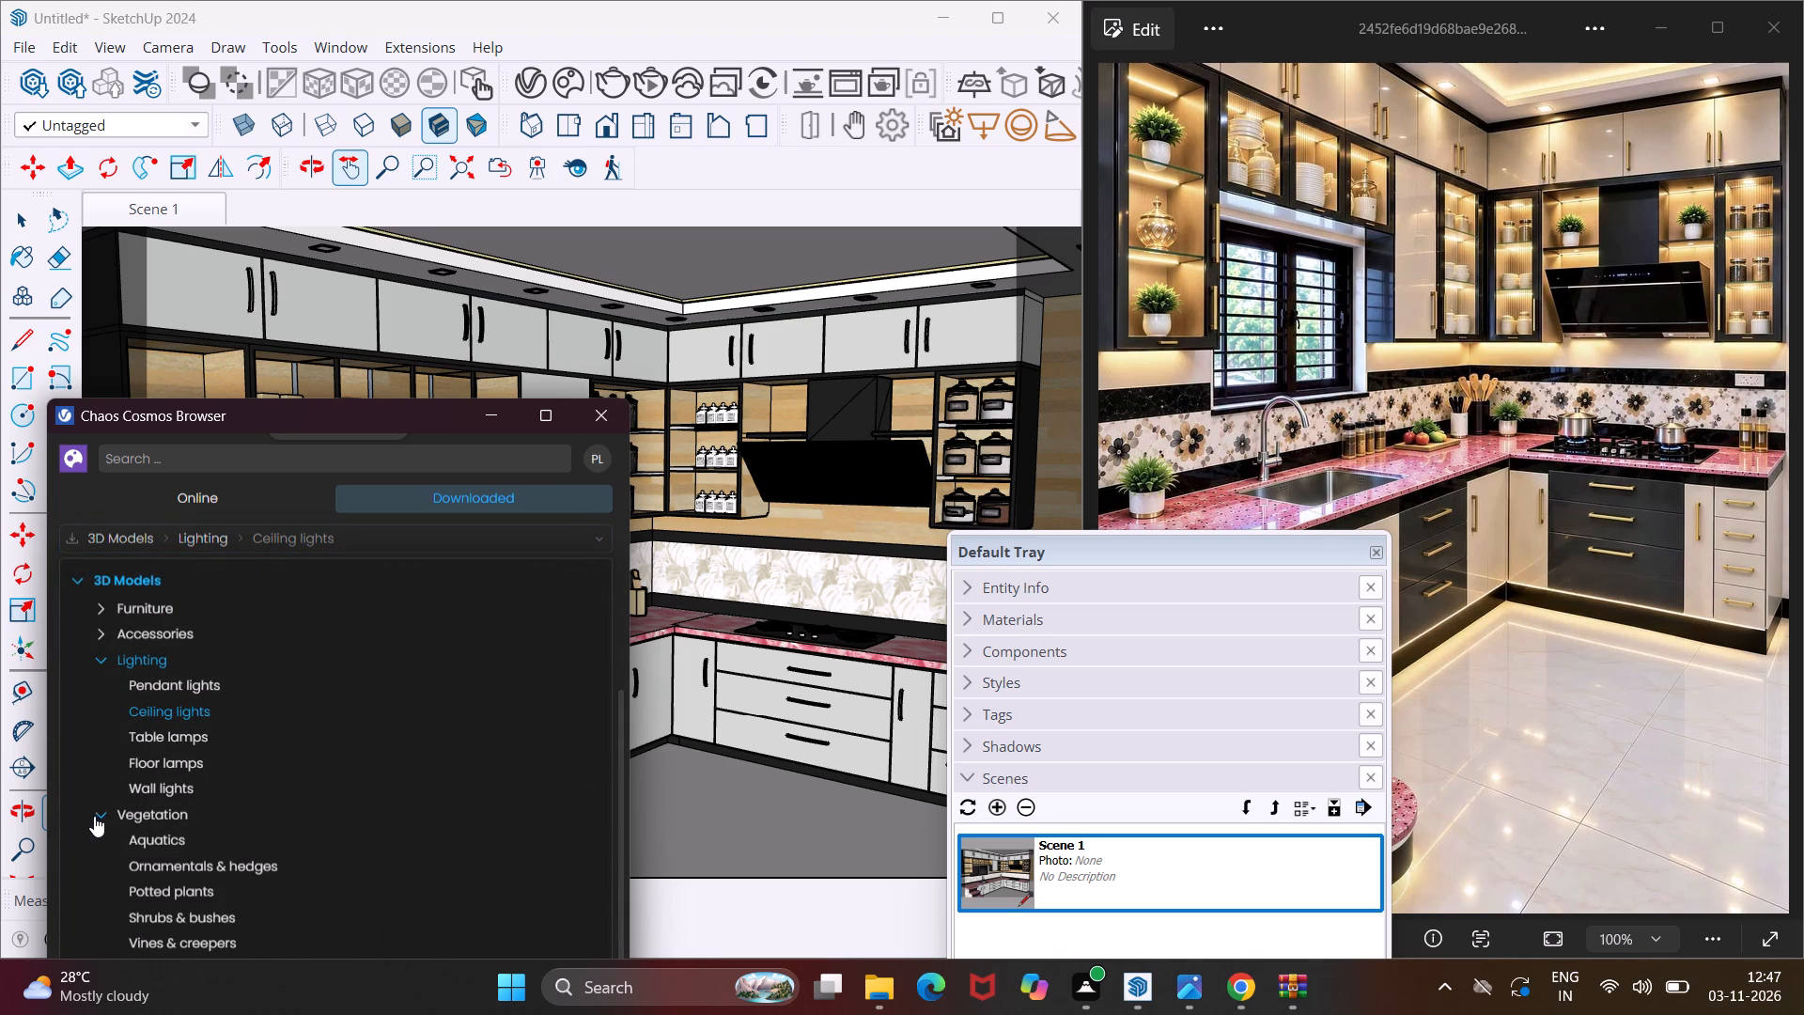
scroll(148, 826, "down", 2)
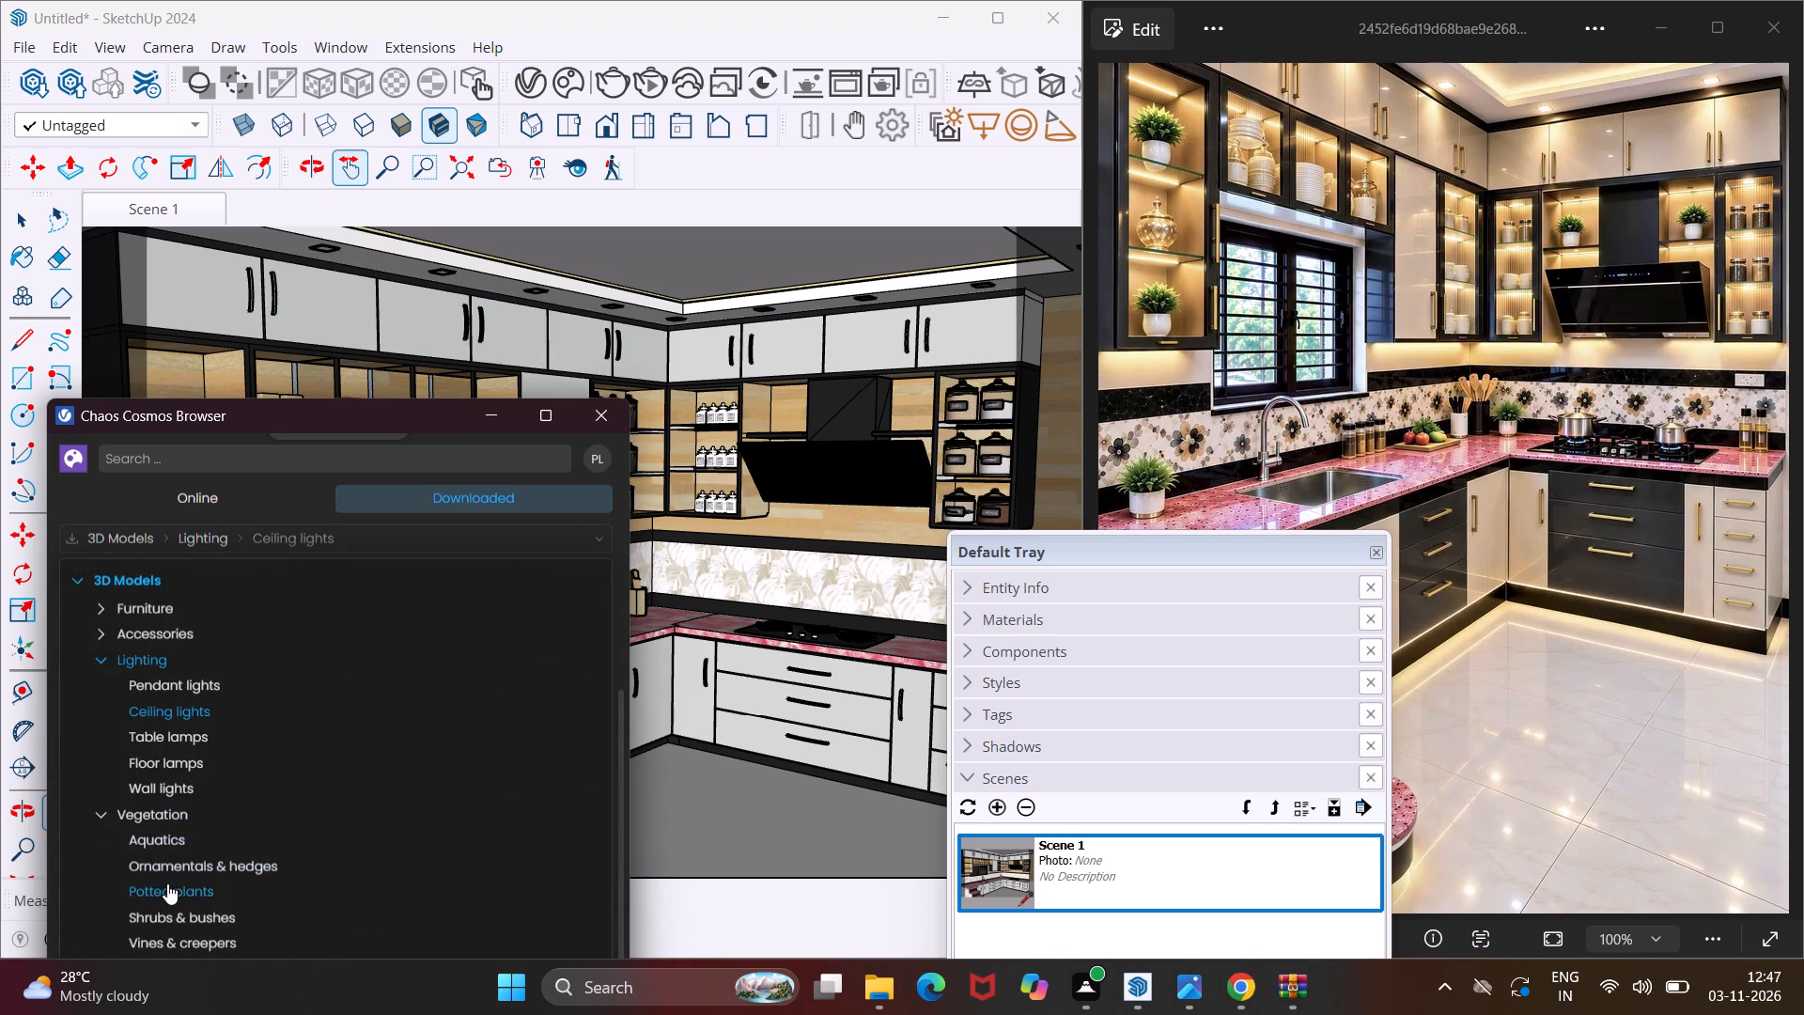
left_click(167, 883)
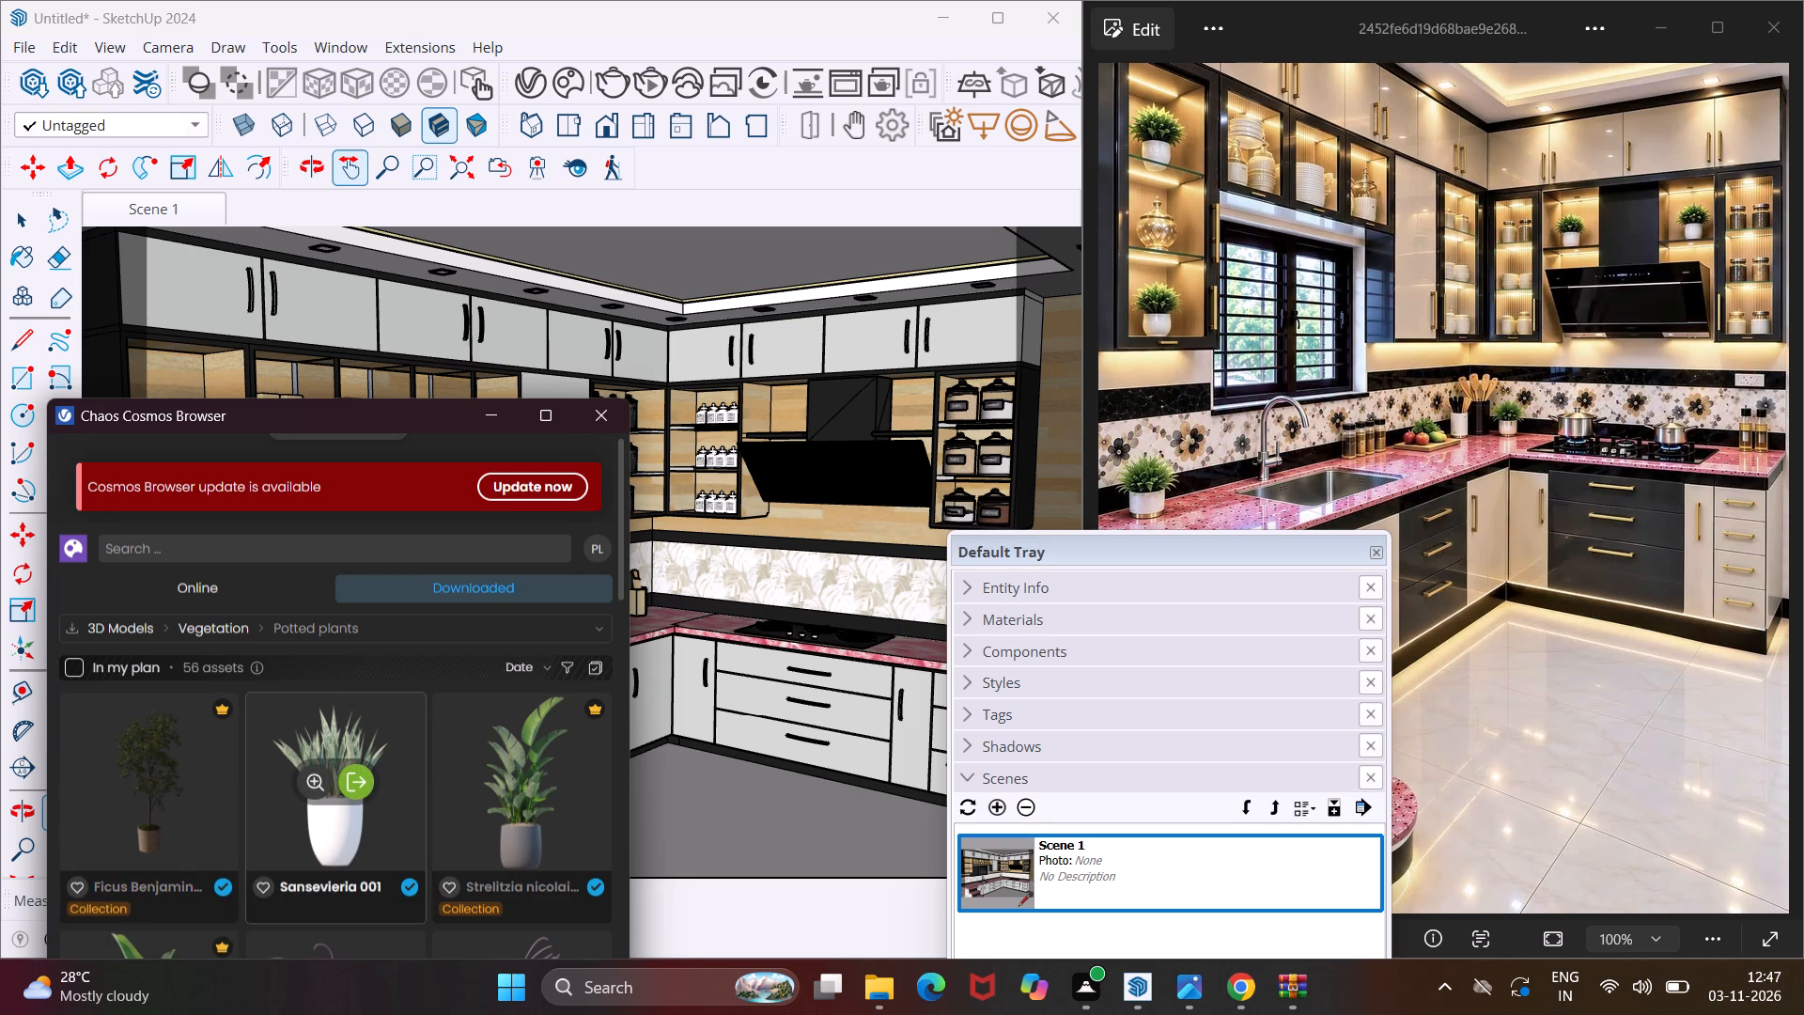
Find the spiky succulent in a white pot that suits the reference photo and import it into the model.
scroll(310, 813, "down", 7)
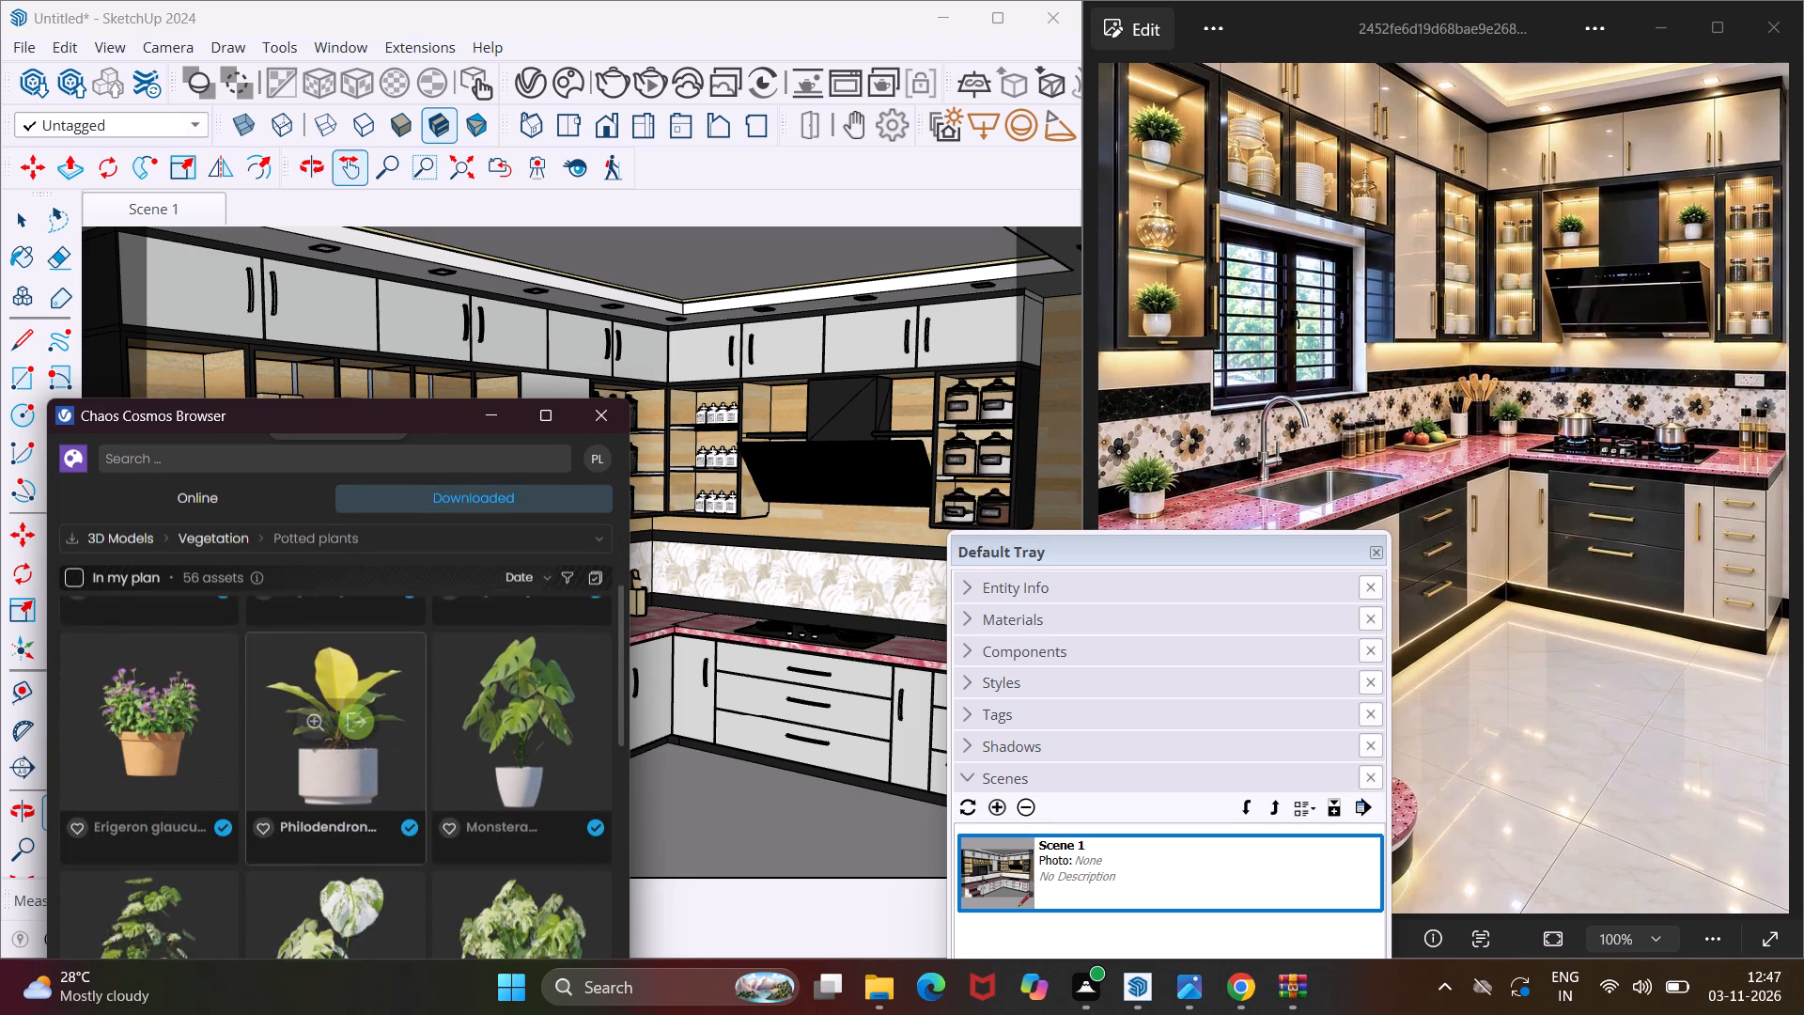
left_click_drag(1220, 551, 1209, 596)
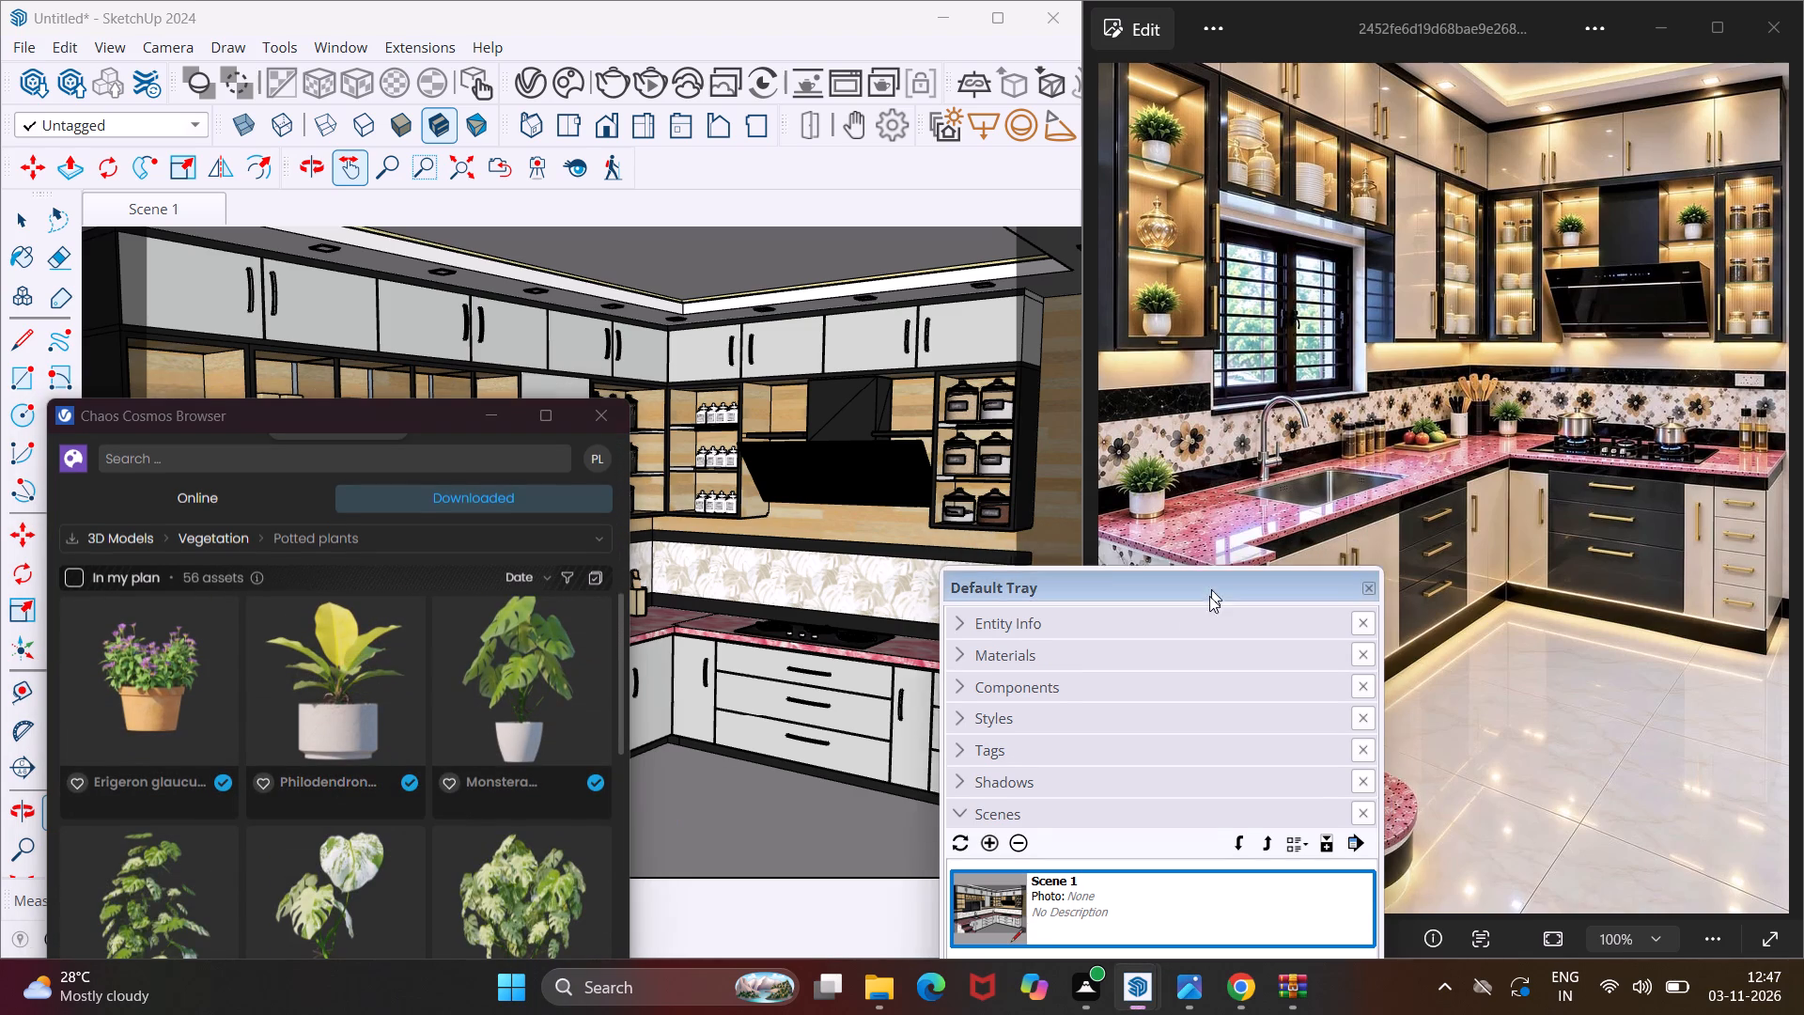
left_click_drag(1209, 596, 1113, 630)
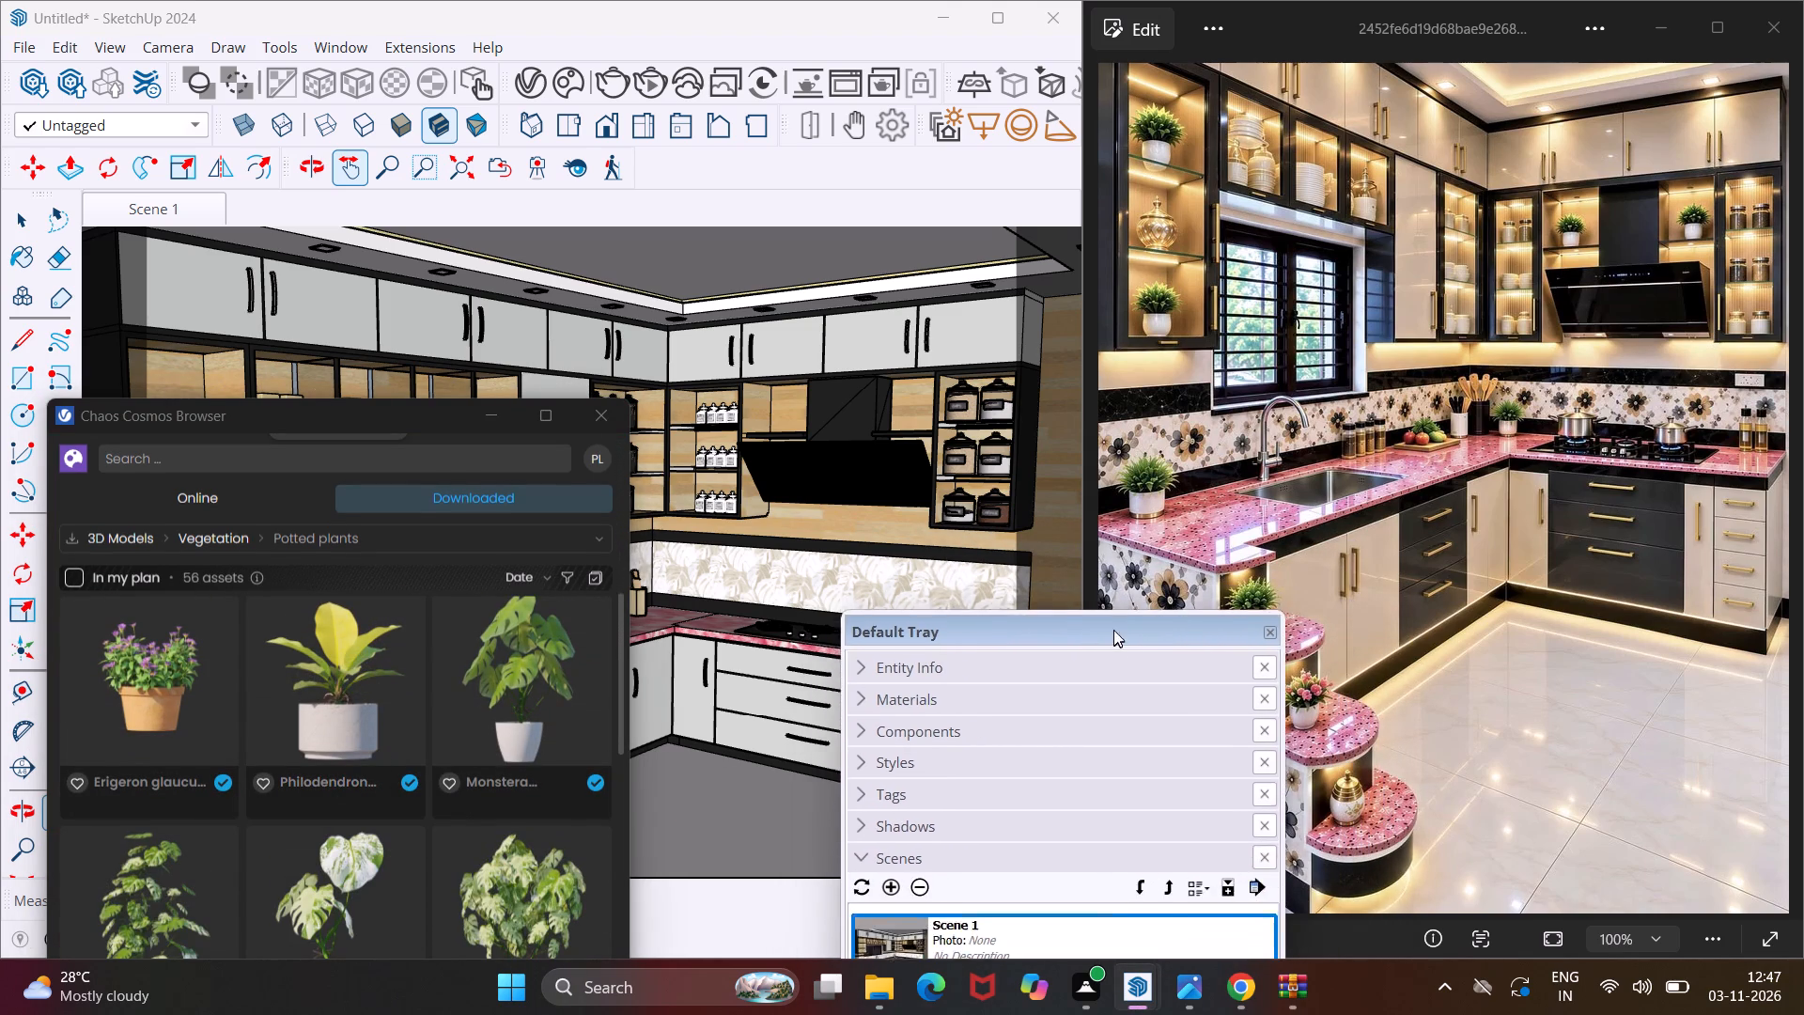
left_click_drag(1113, 630, 1161, 554)
scroll(364, 755, "down", 4)
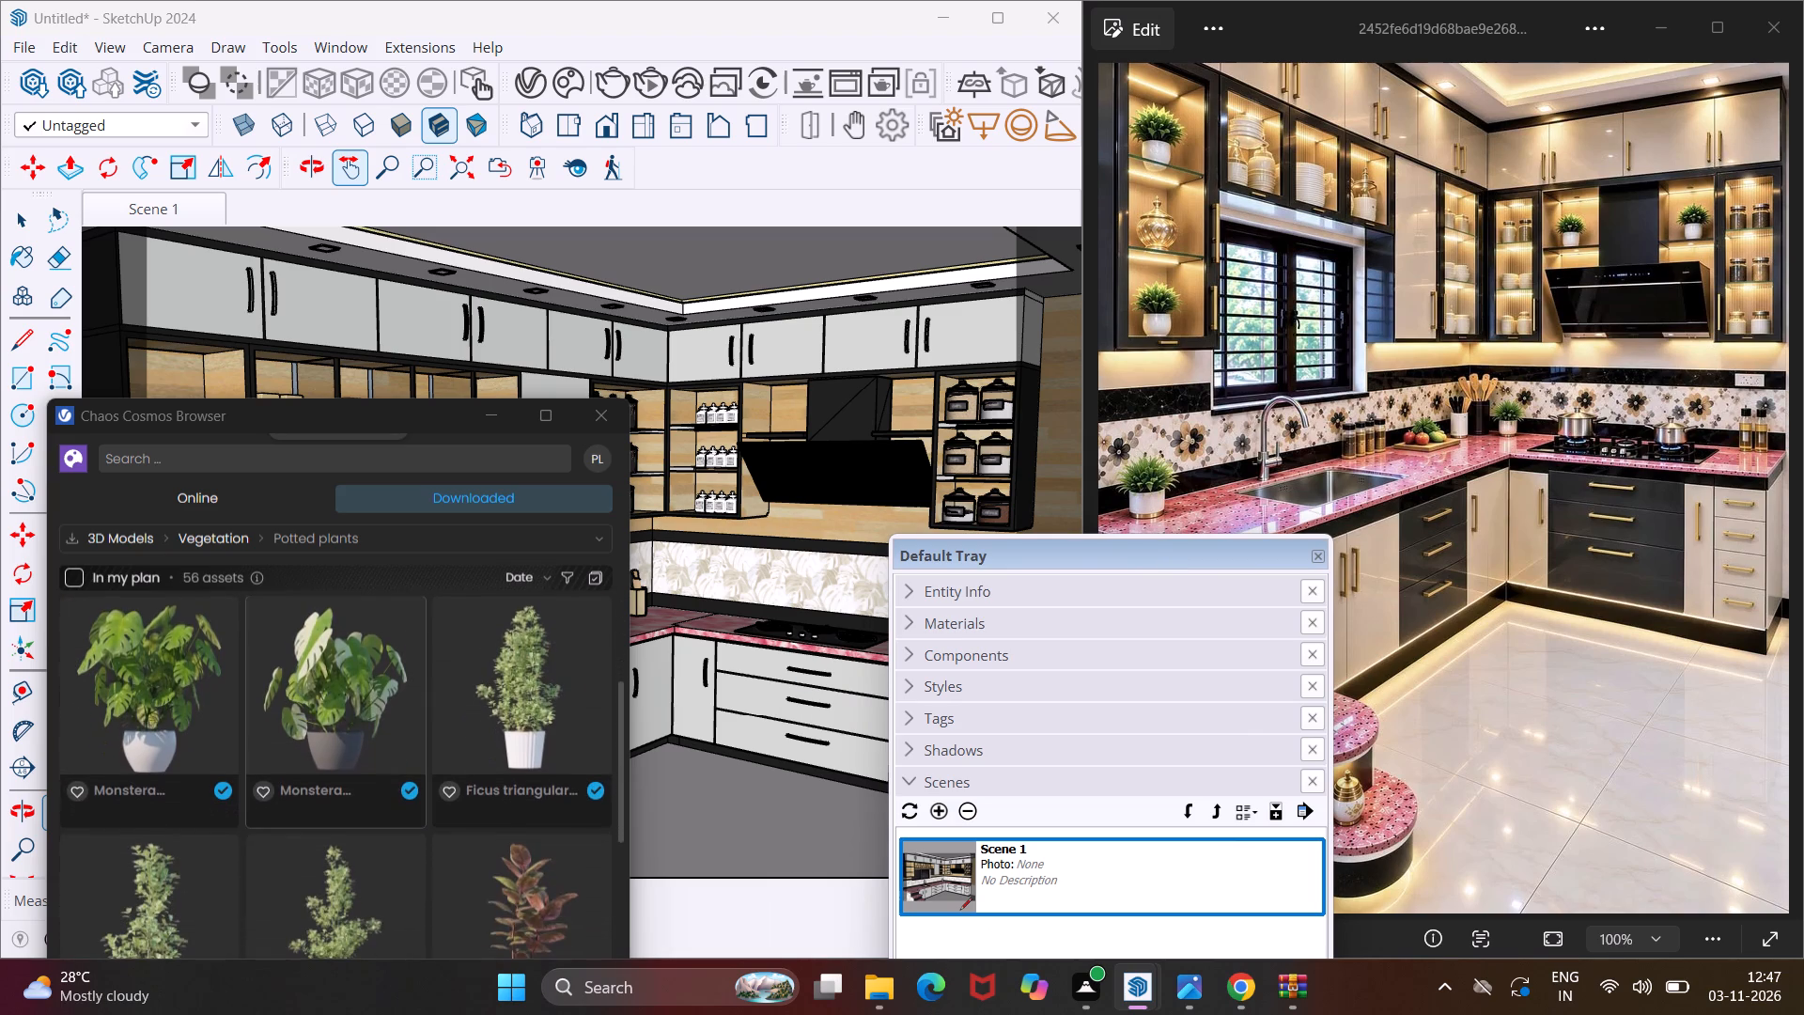
scroll(364, 755, "down", 5)
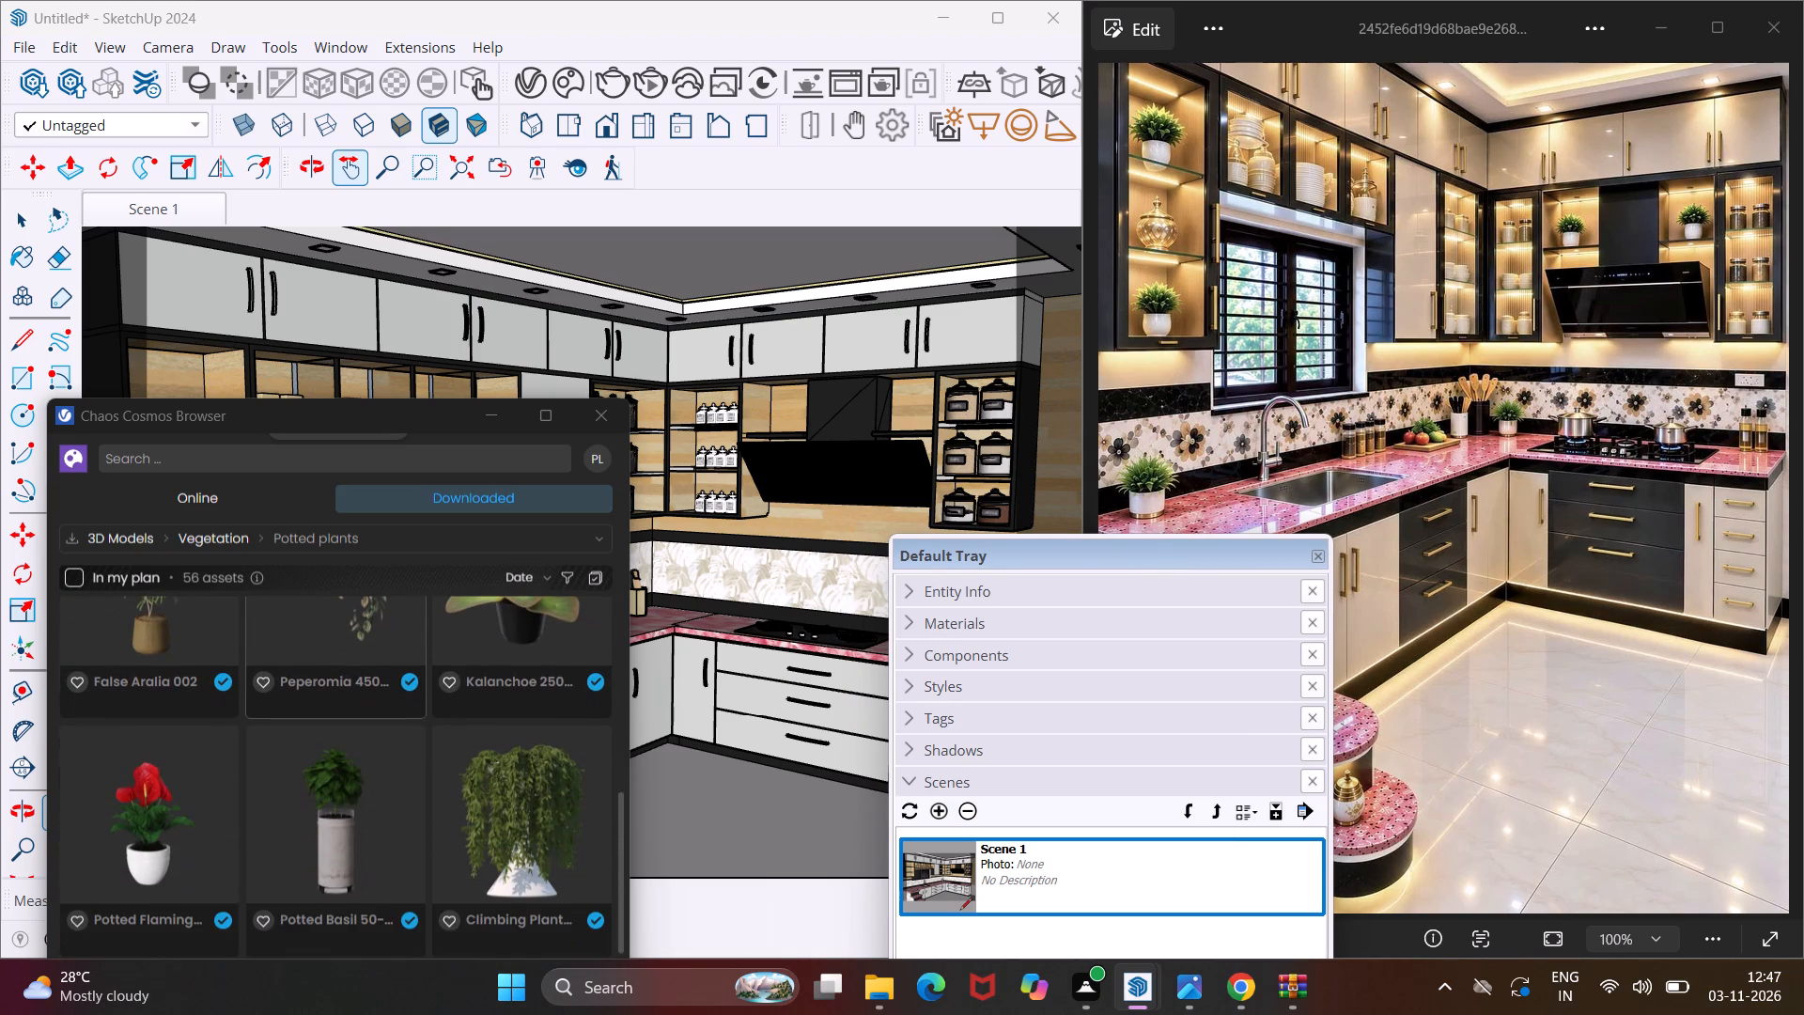
scroll(364, 755, "down", 2)
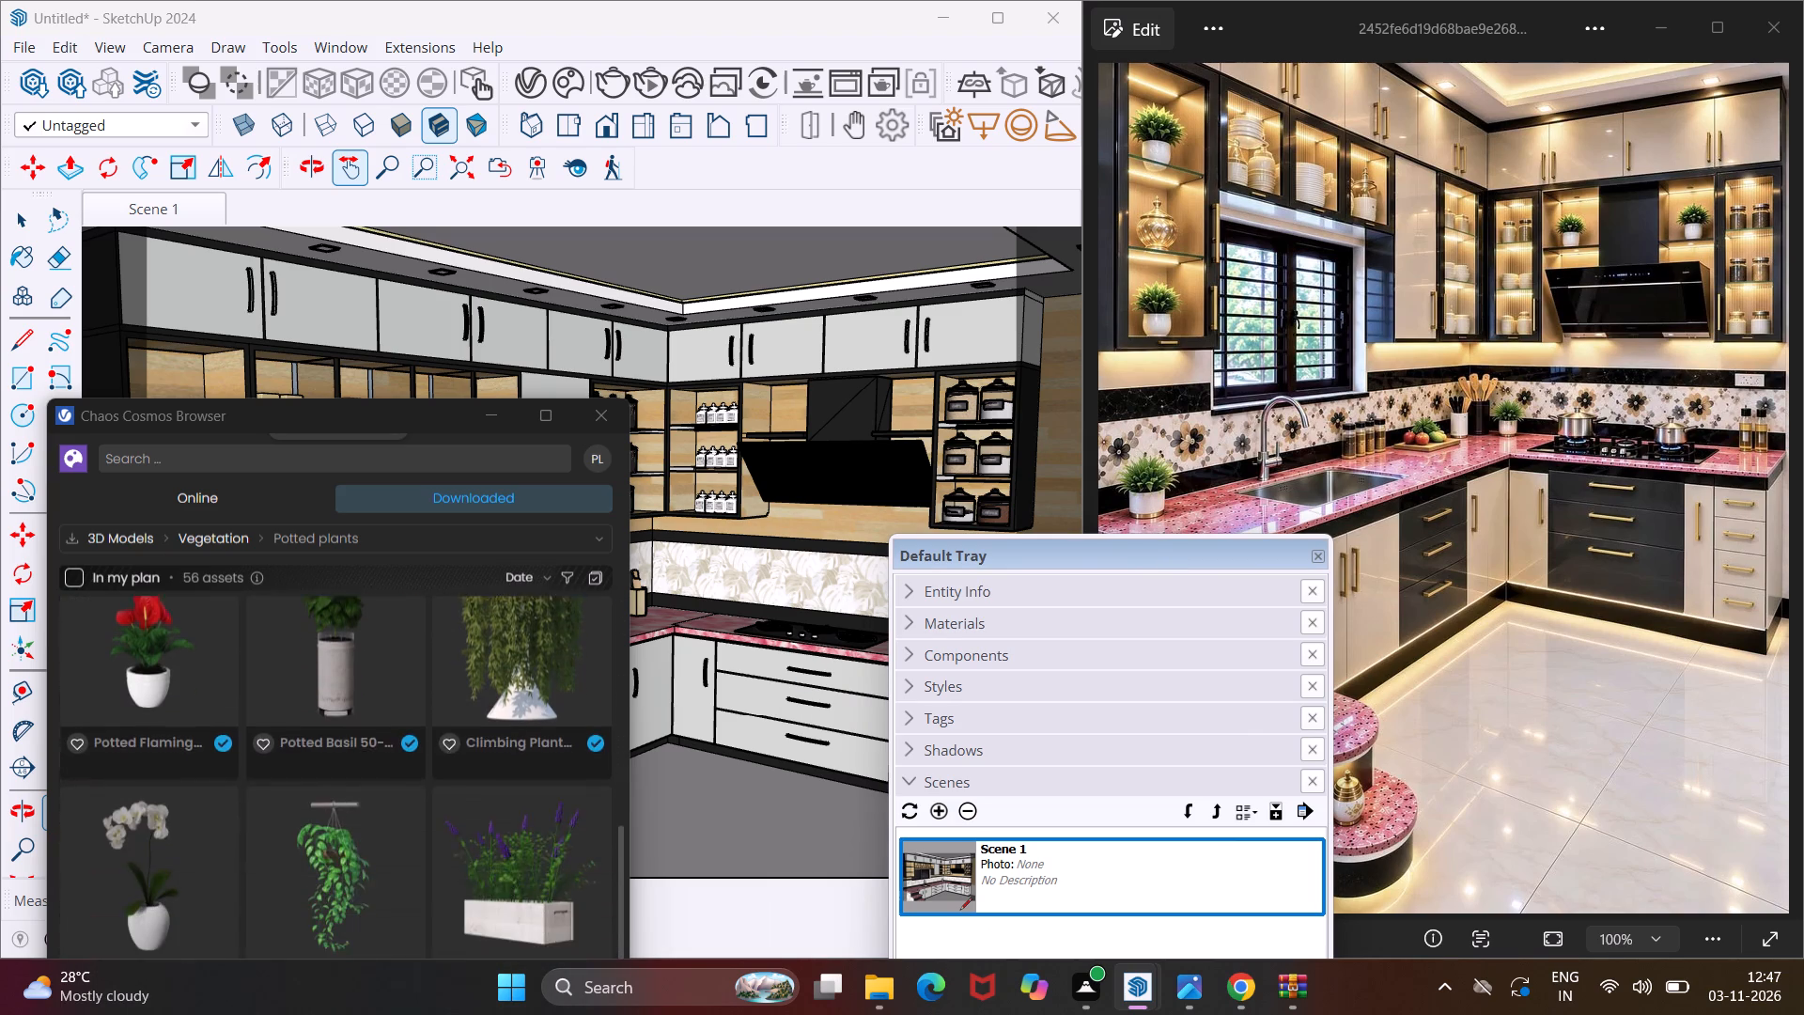
scroll(364, 755, "down", 5)
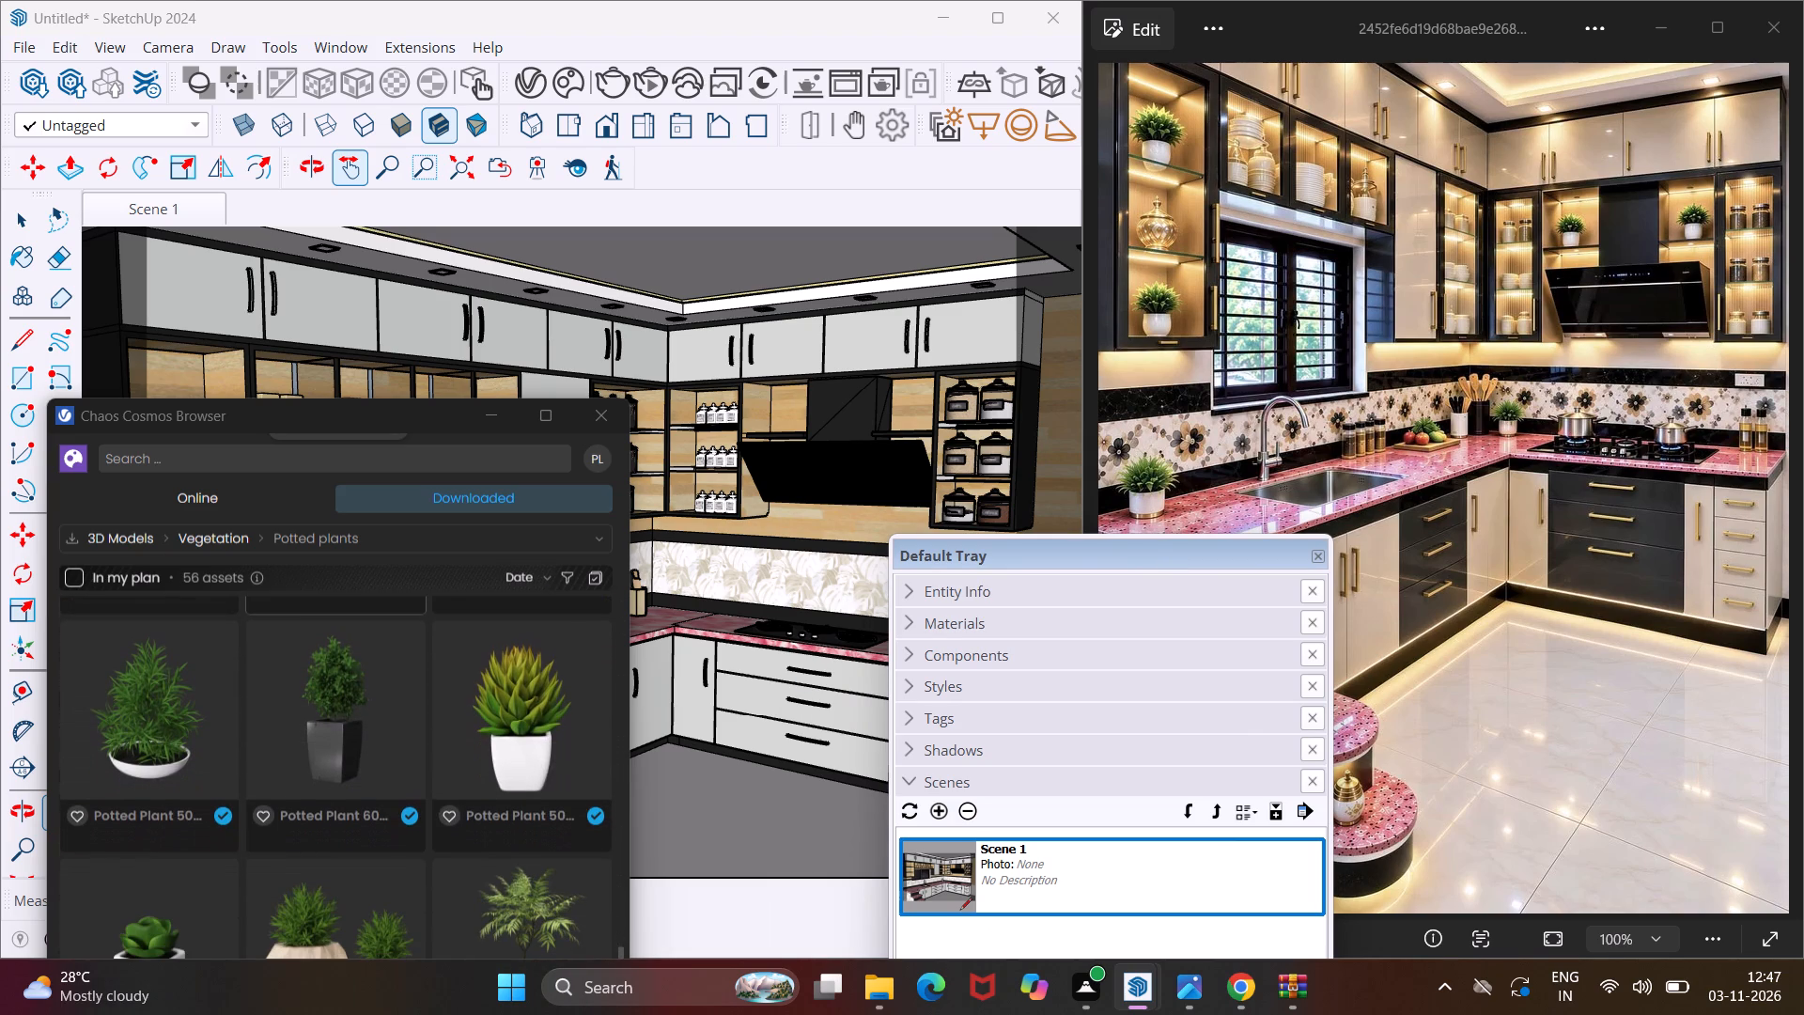
scroll(364, 756, "down", 1)
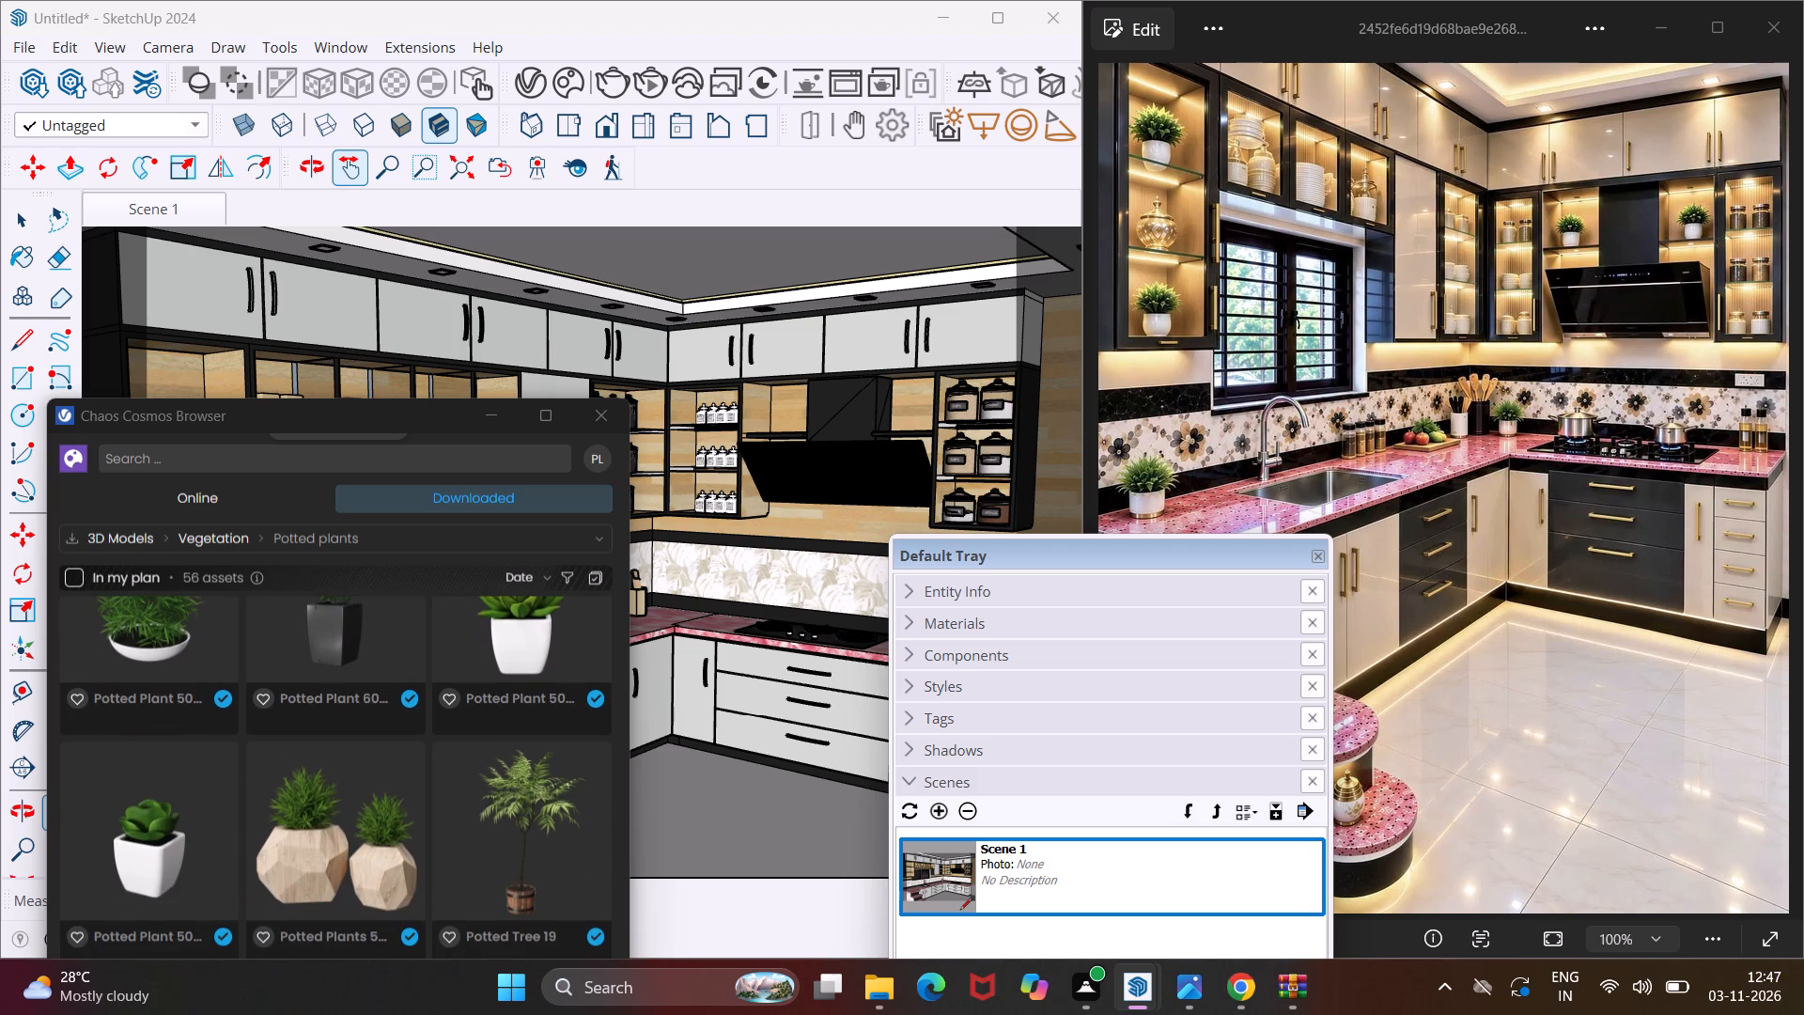
scroll(364, 756, "up", 1)
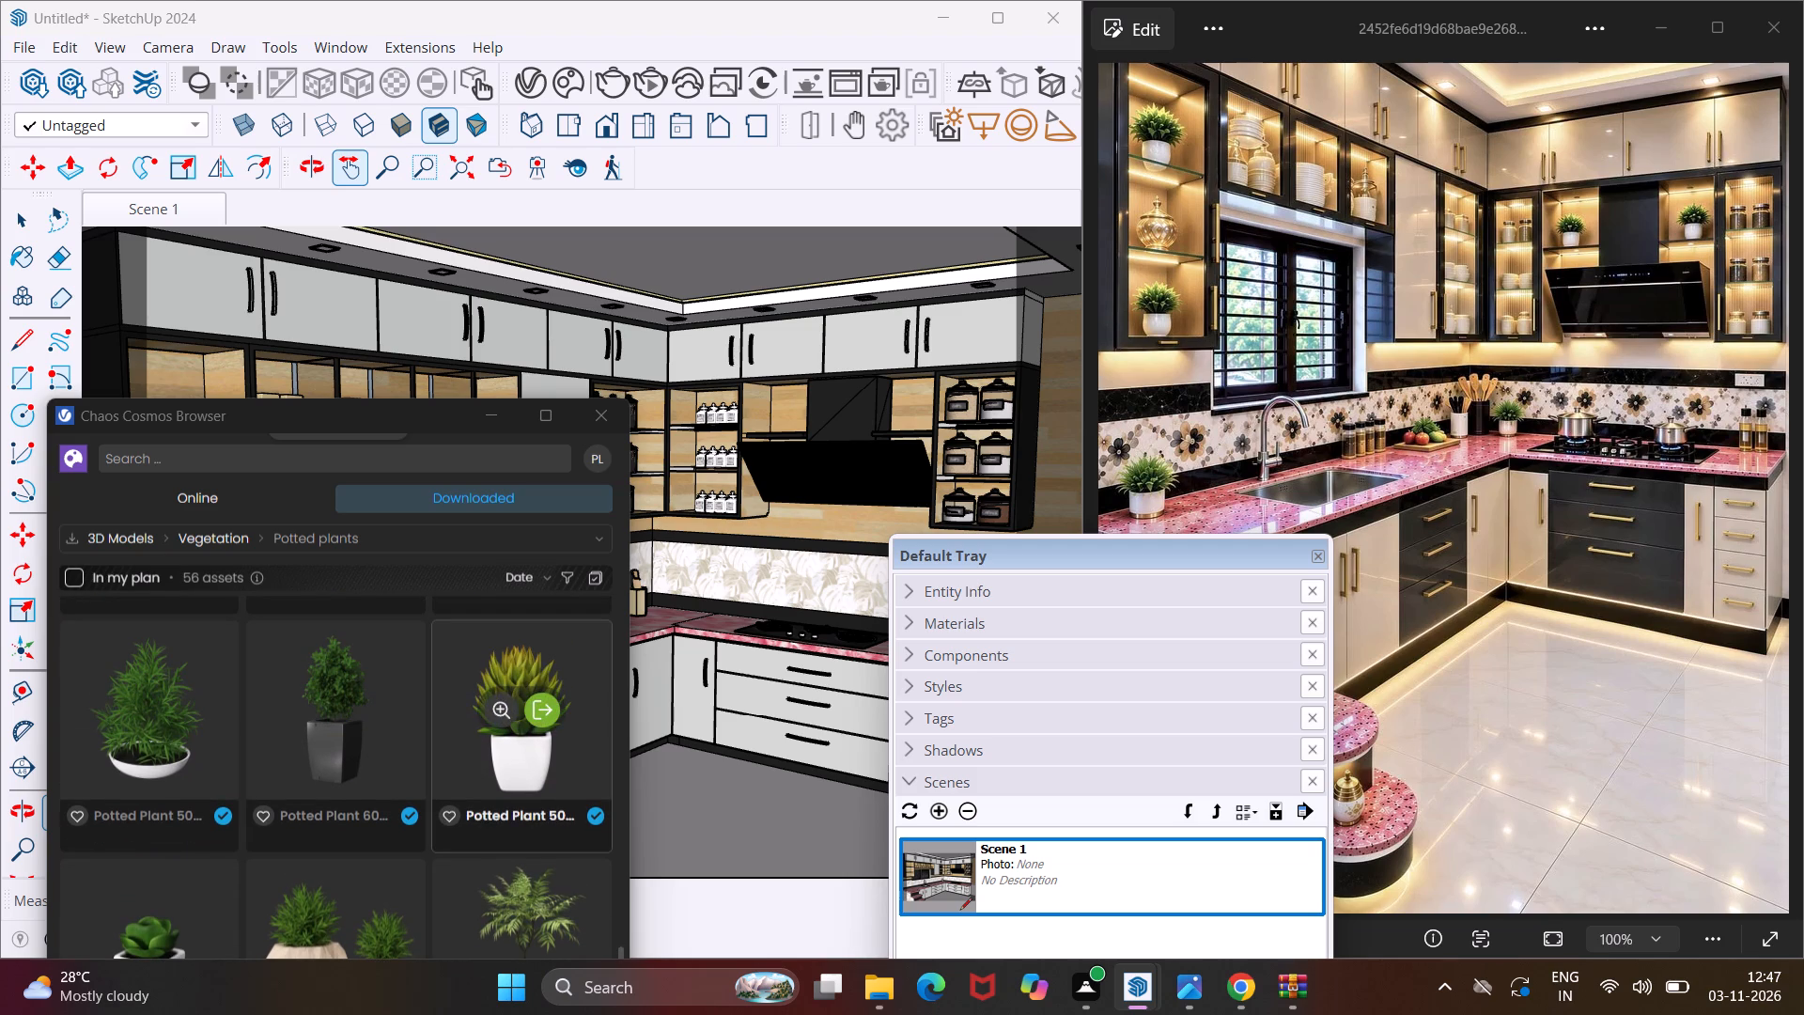
left_click(537, 716)
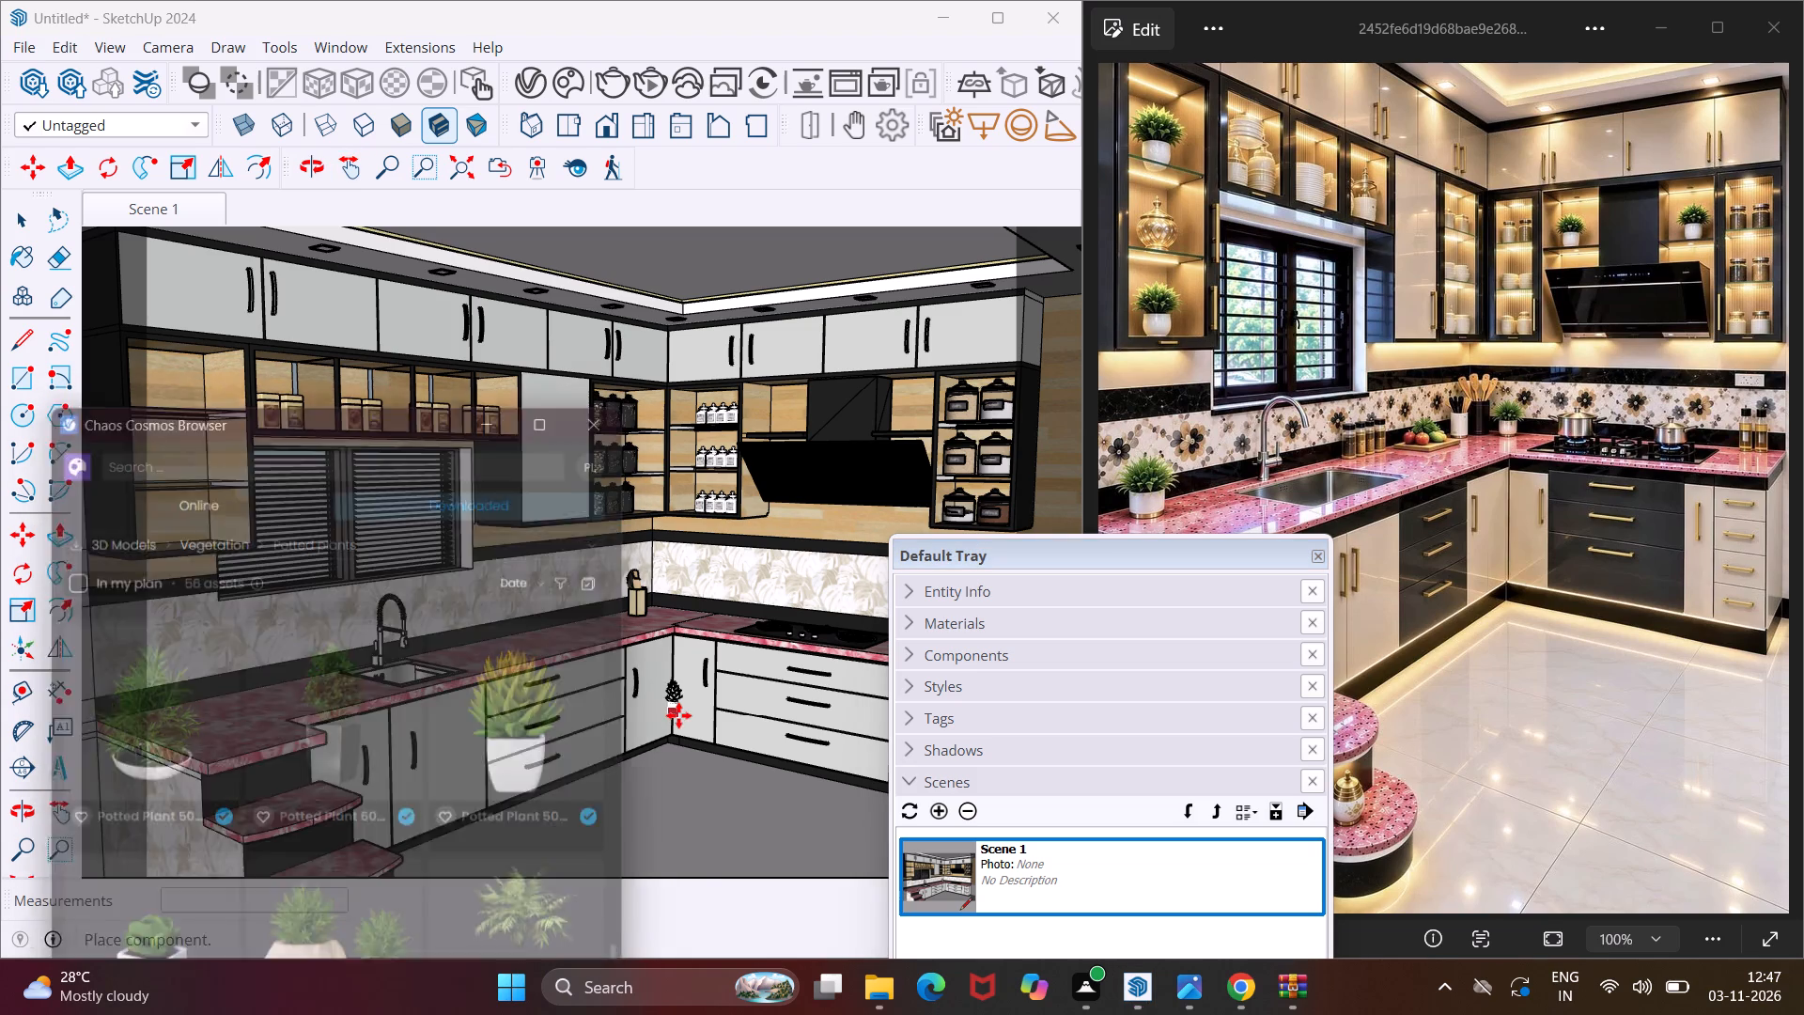
Place the potted succulent on the countertop's end near the window and another on the curved step shelf just below.
scroll(207, 738, "up", 2)
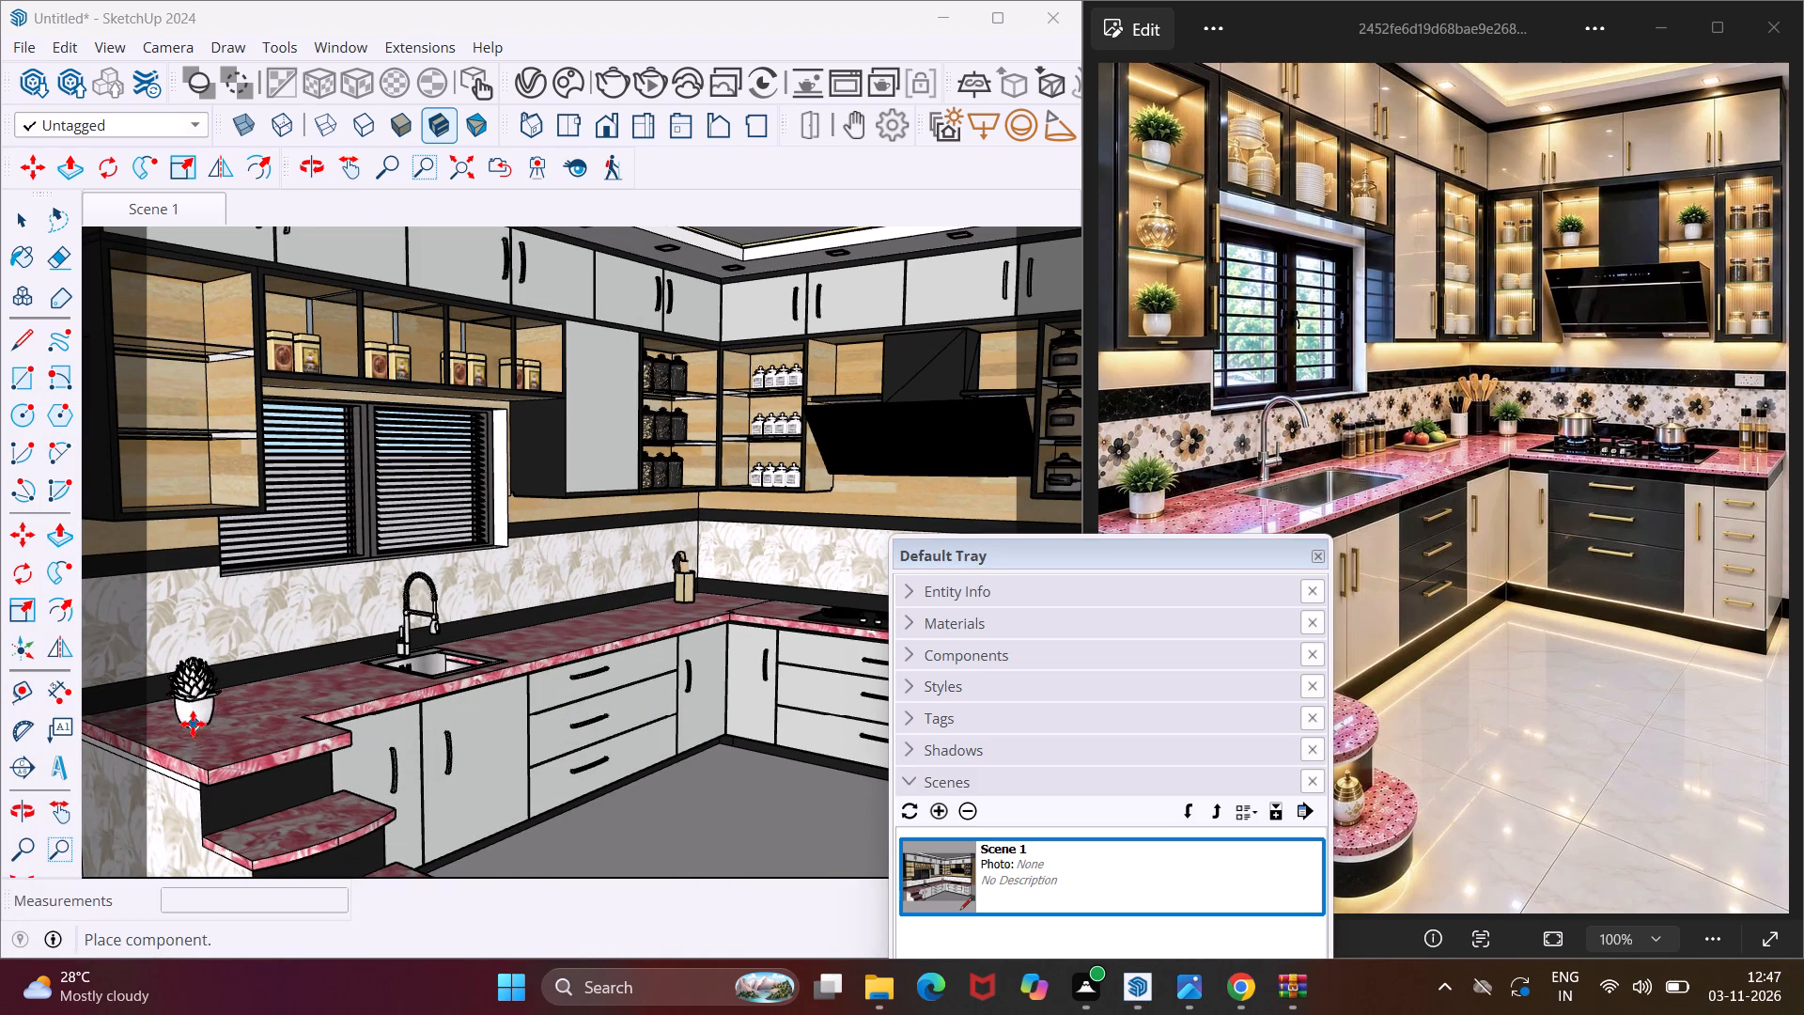
left_click(193, 723)
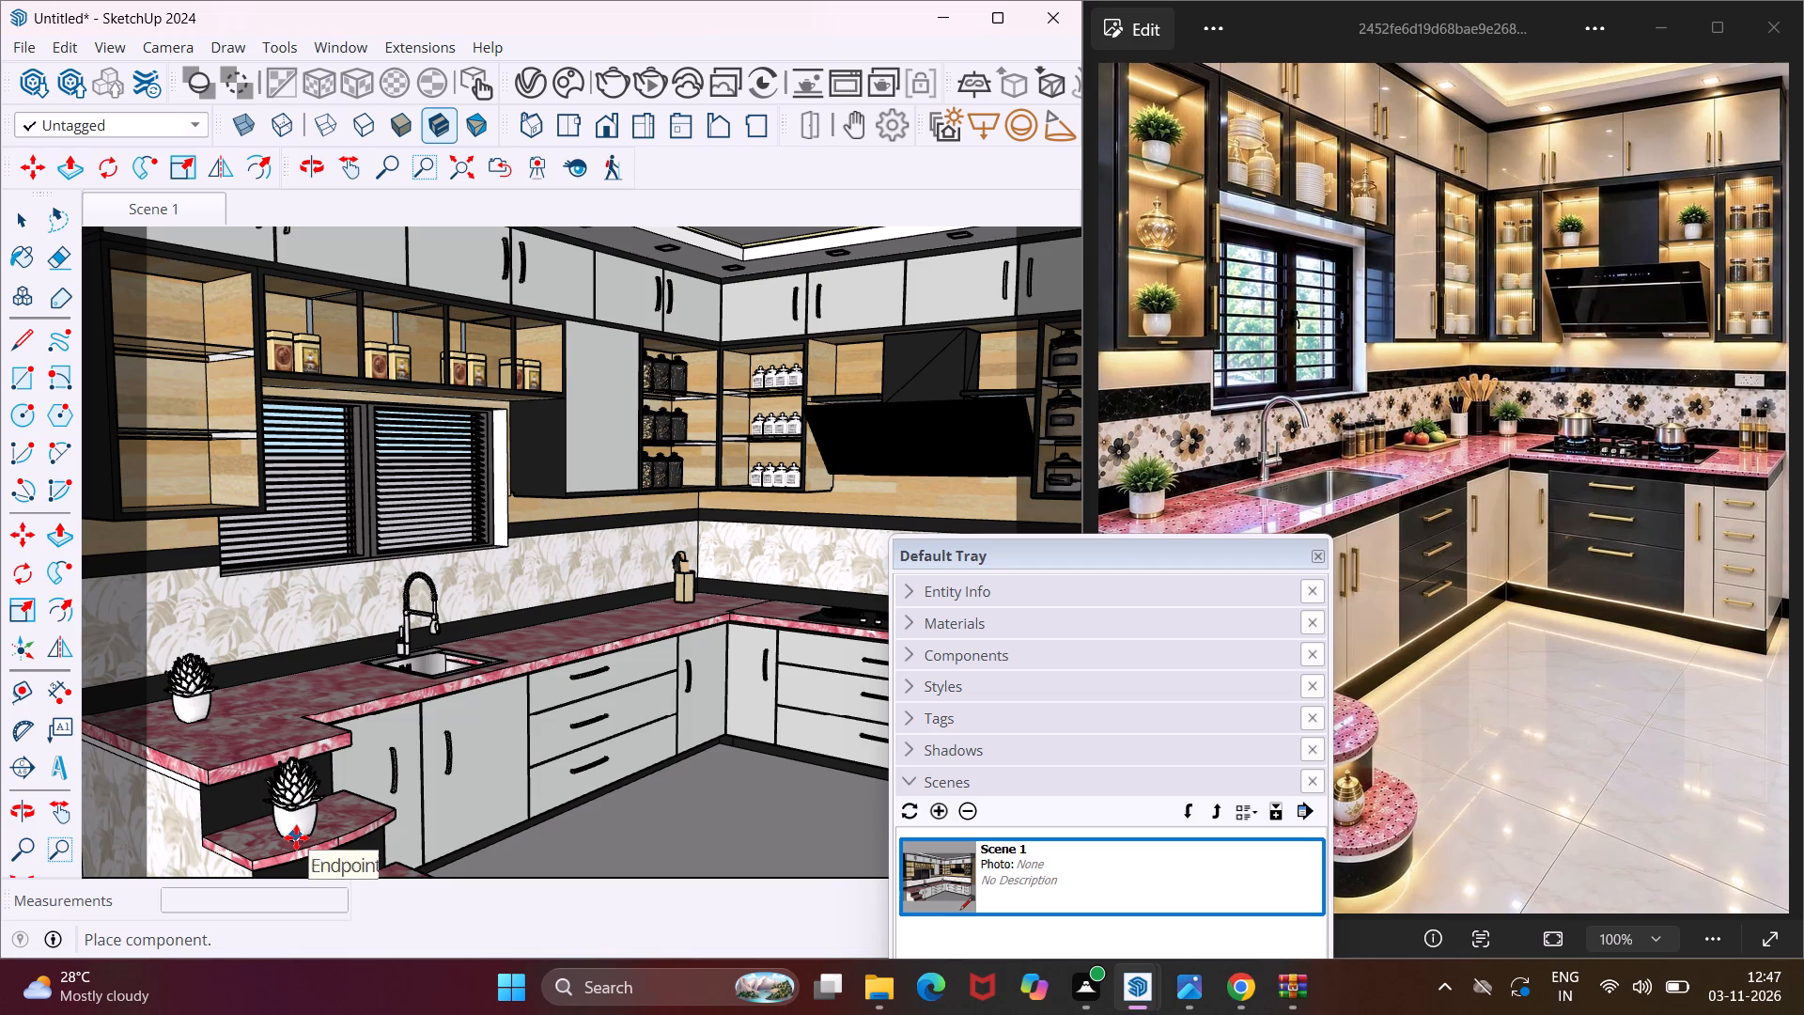
left_click(296, 837)
Place another copy of the potted succulent on top of the room's roof, end the placement and put the Cosmos browser away.
scroll(310, 755, "down", 7)
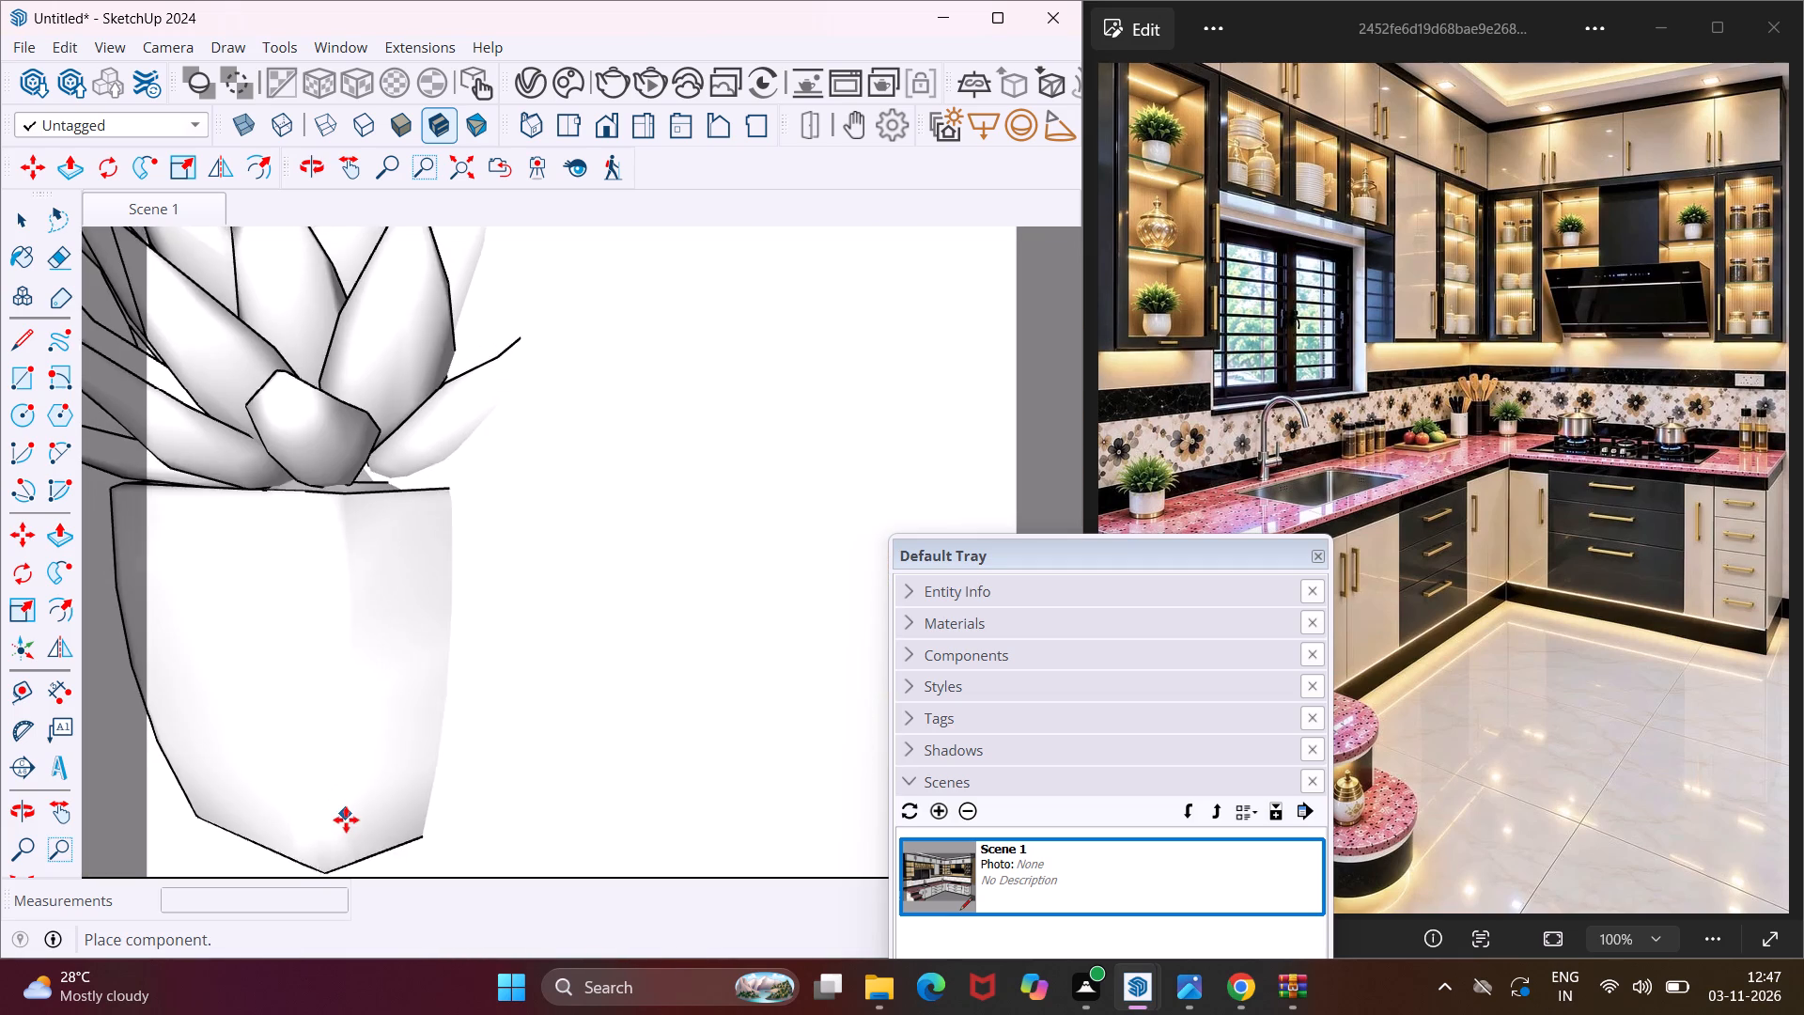
scroll(409, 726, "down", 5)
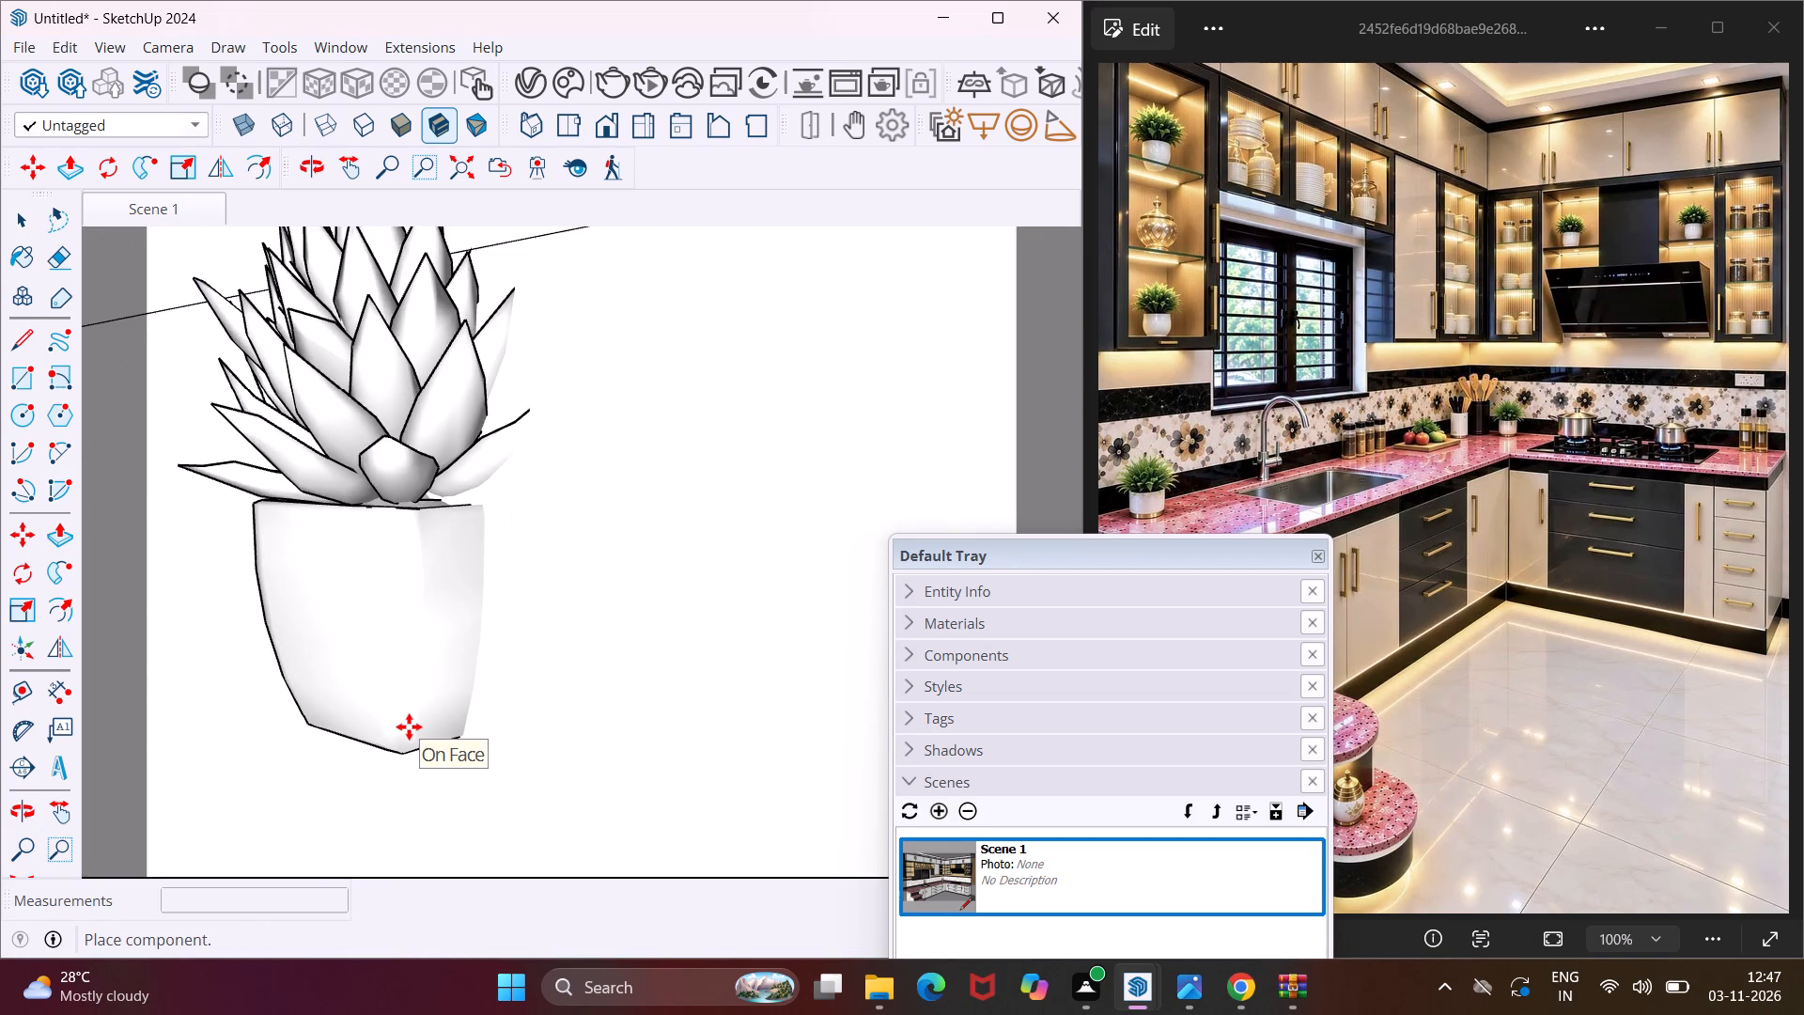
scroll(409, 726, "down", 15)
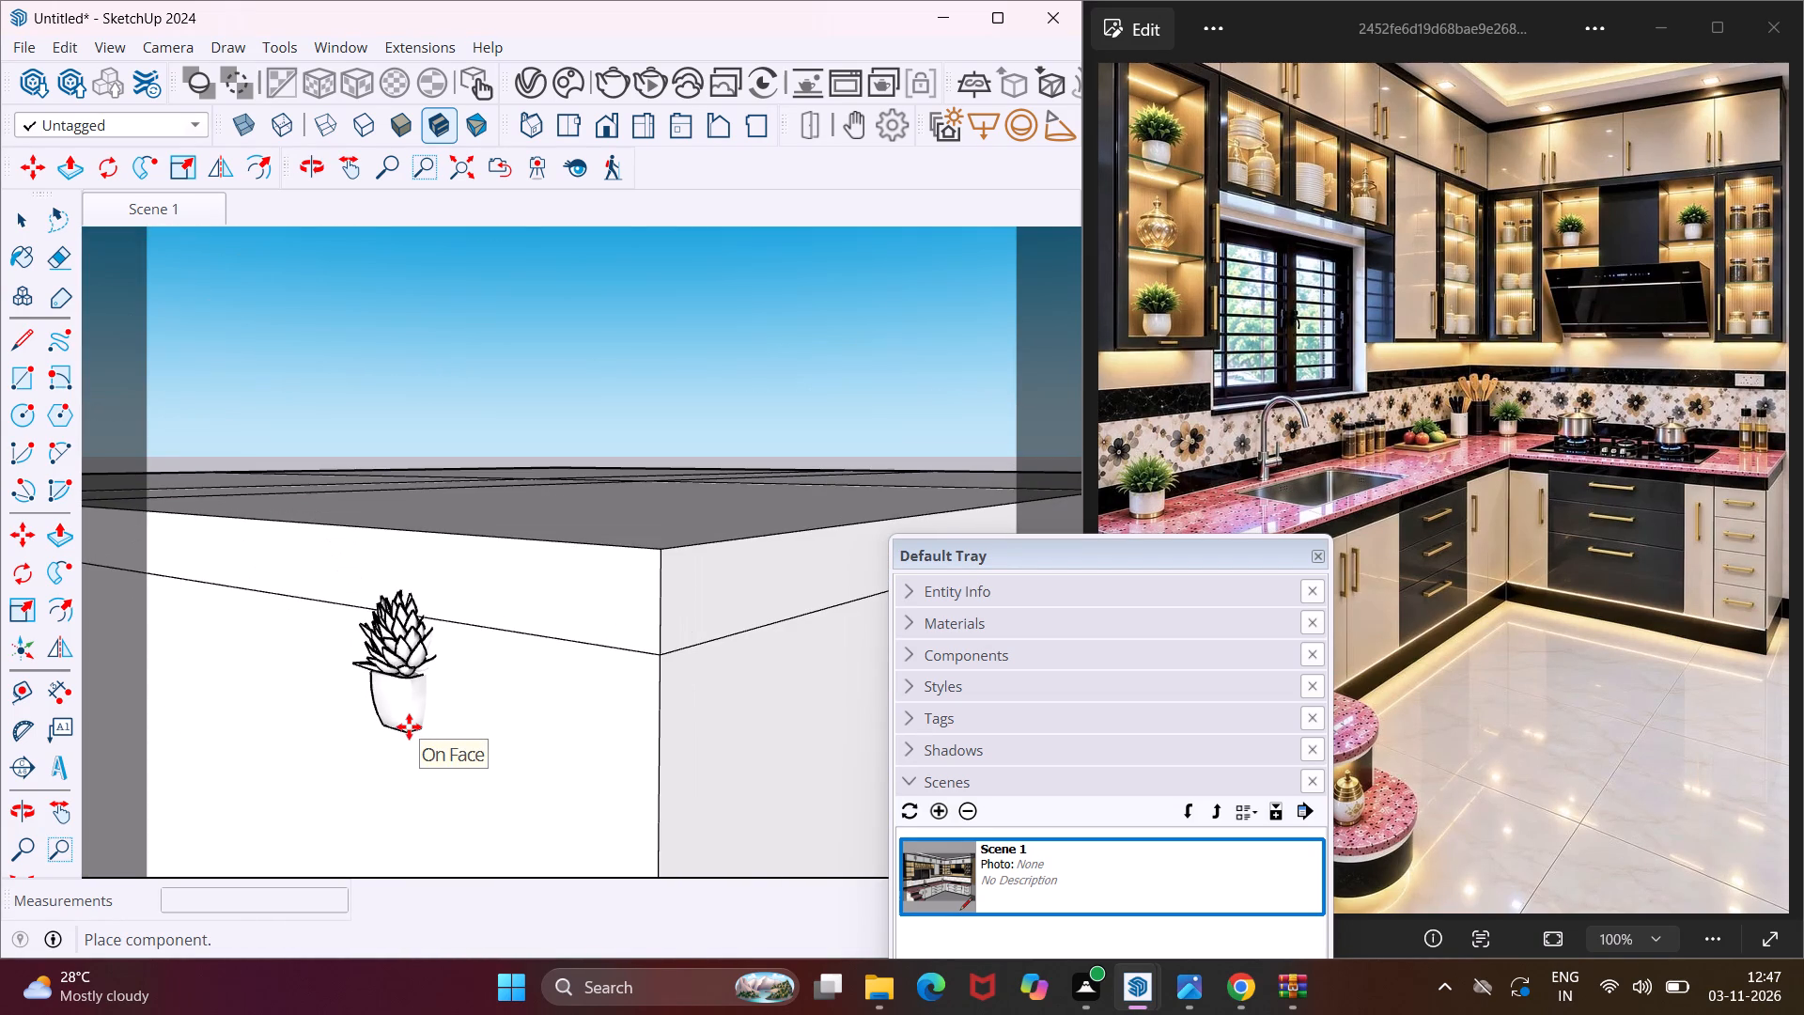
key("Escape")
key("space")
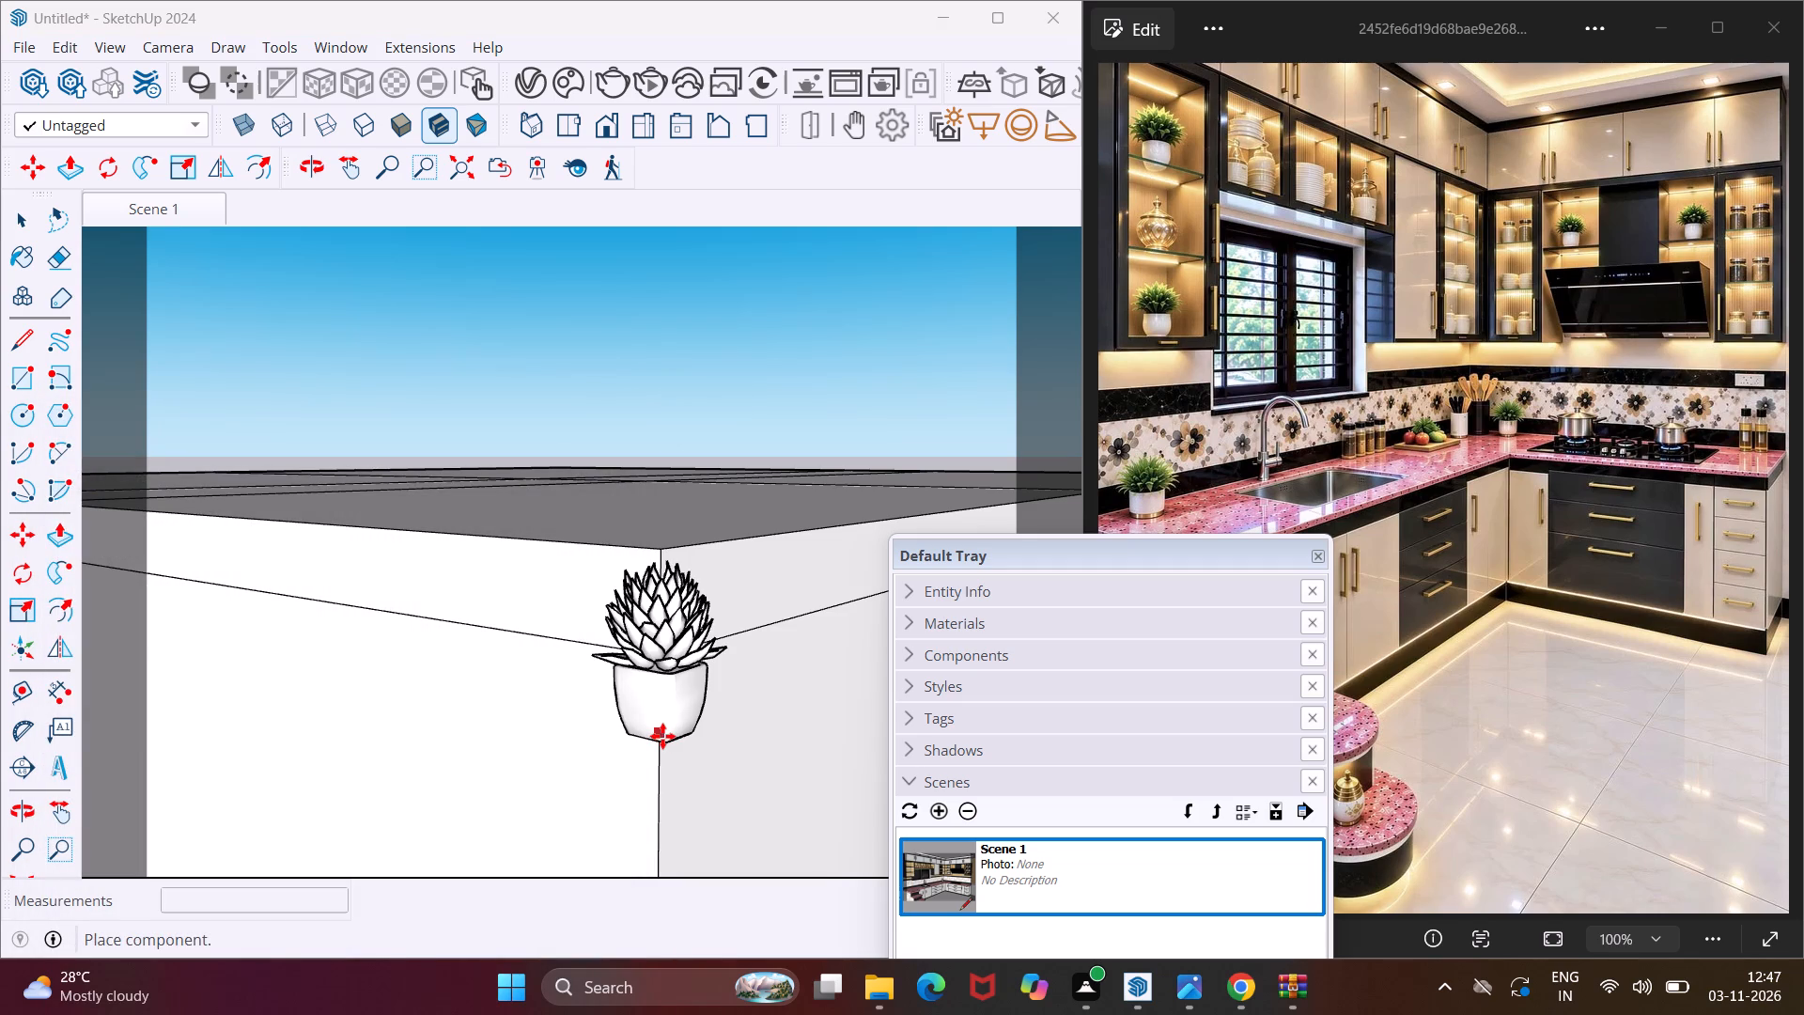
key("Escape")
key("space")
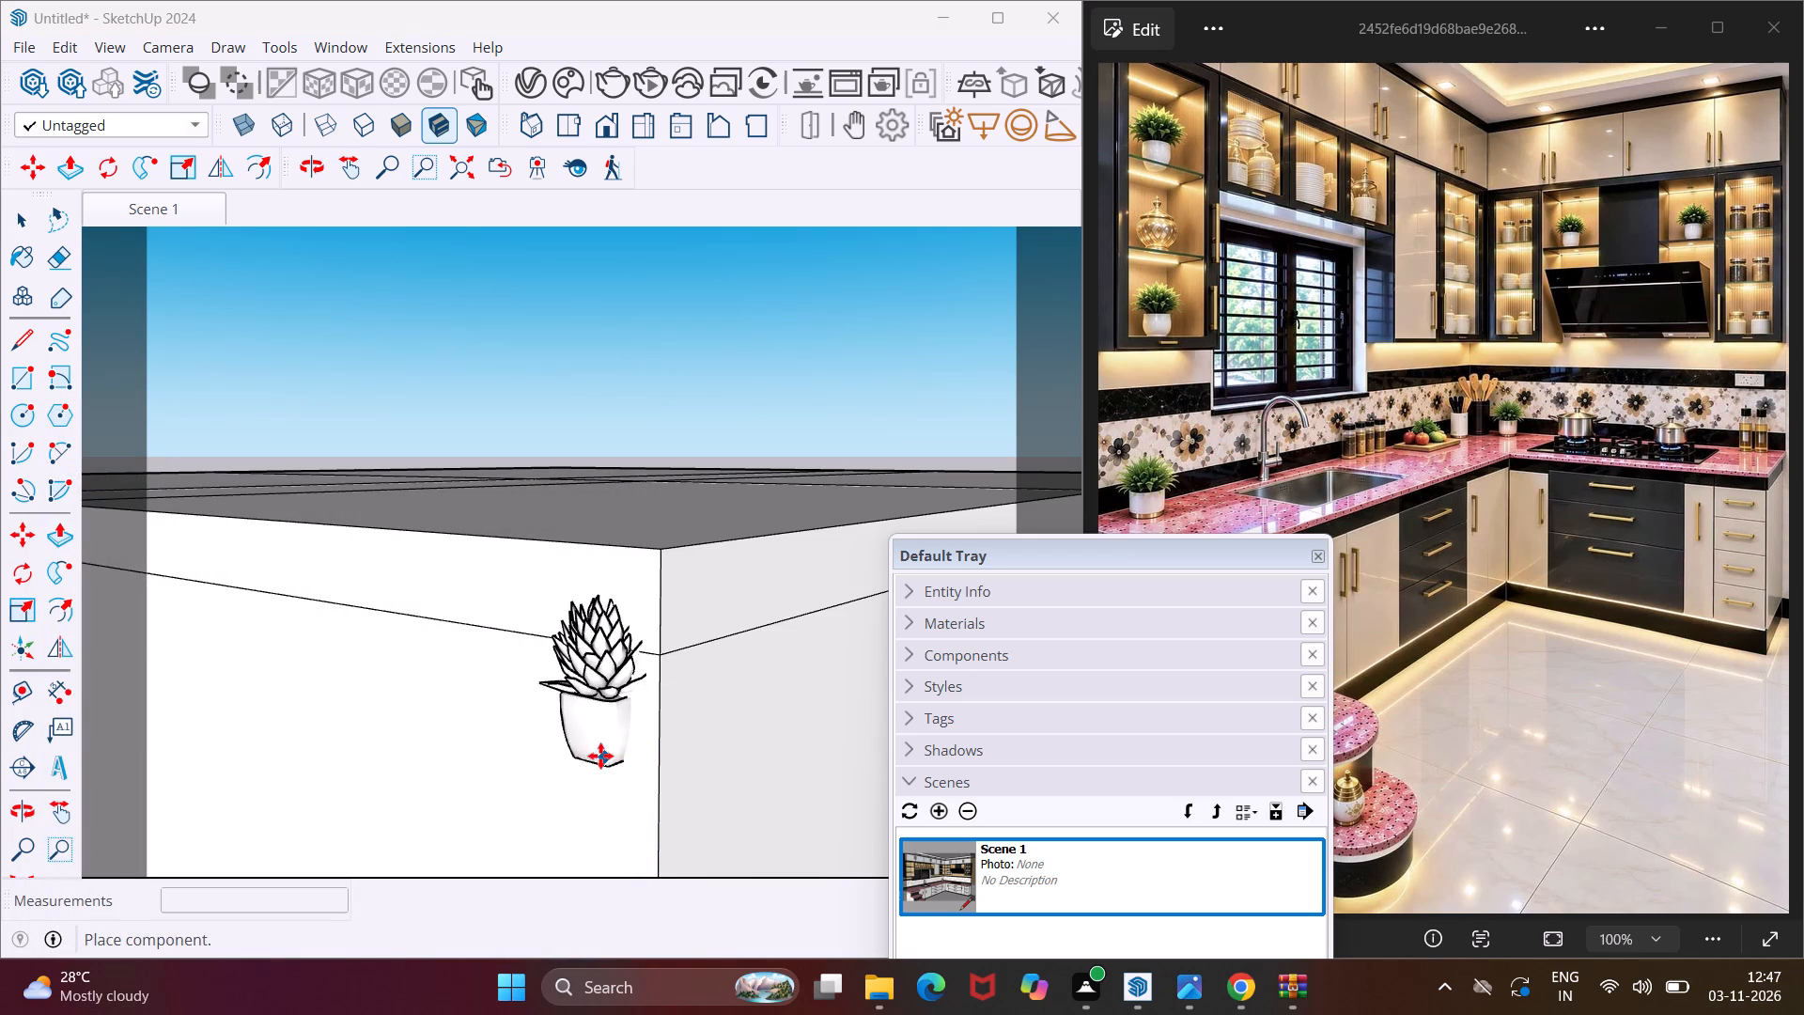
scroll(565, 734, "down", 16)
scroll(536, 669, "up", 1)
scroll(536, 669, "down", 2)
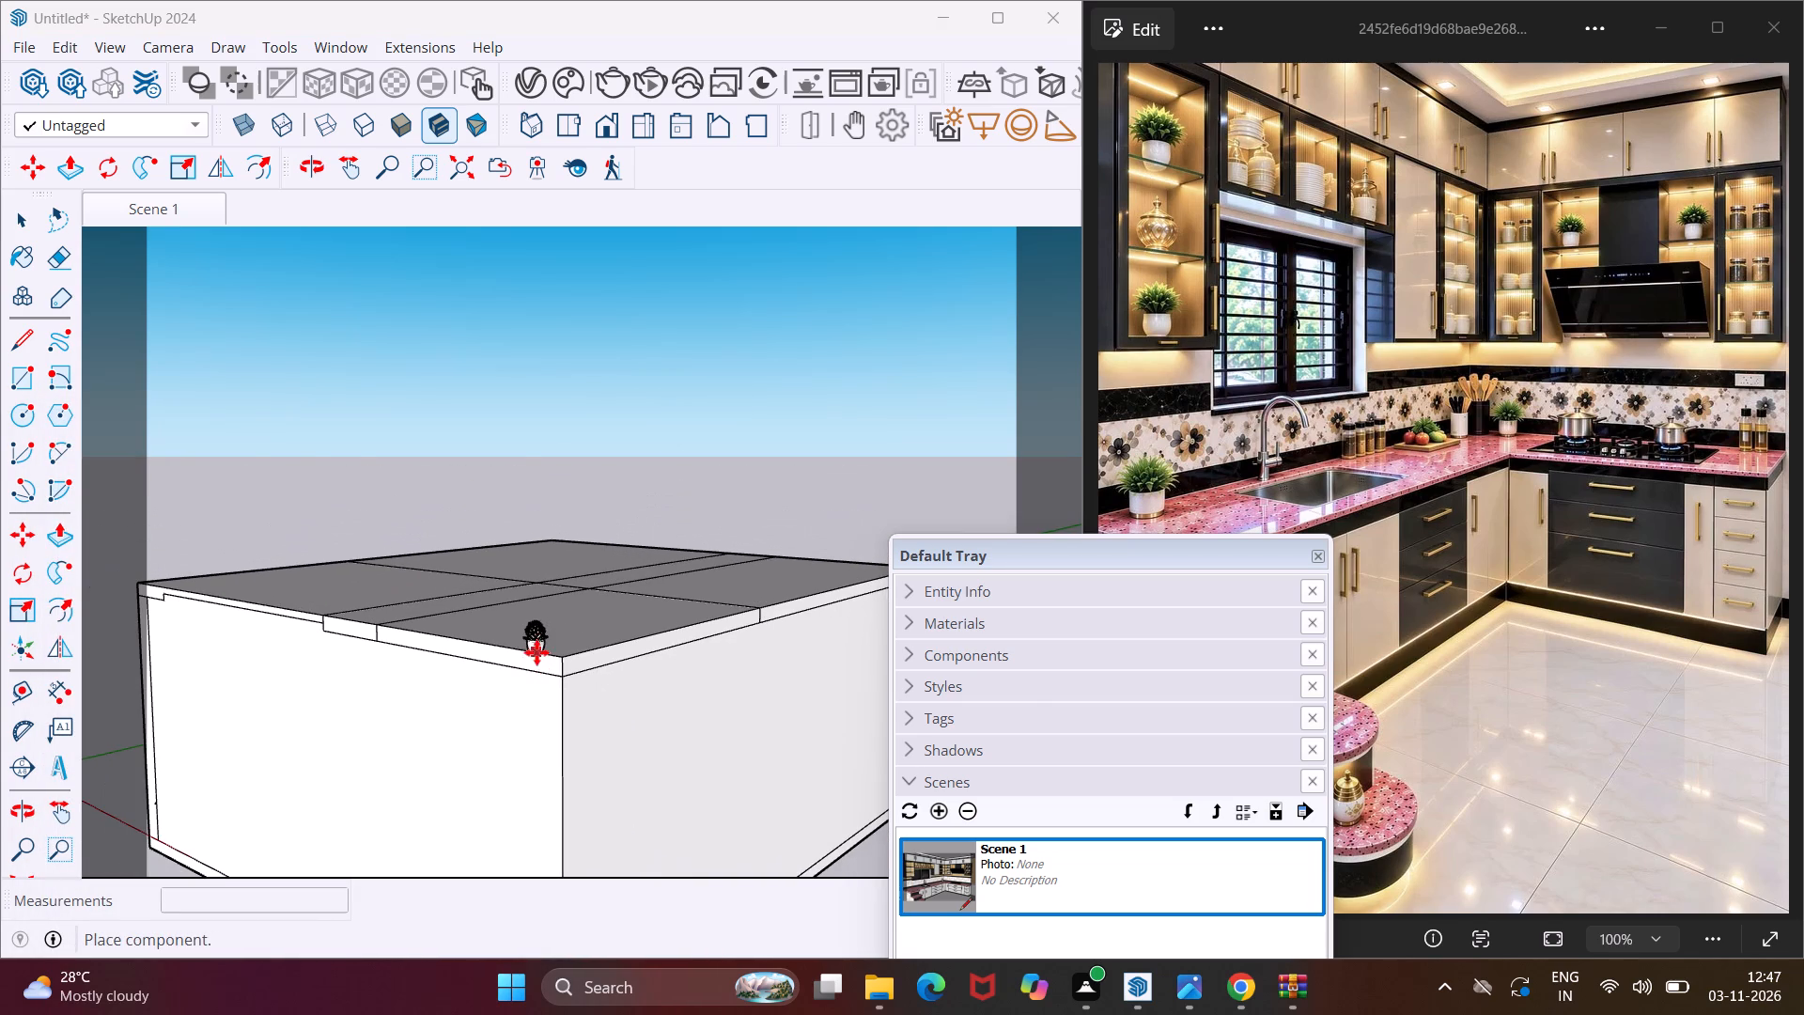
left_click(552, 631)
key("Escape")
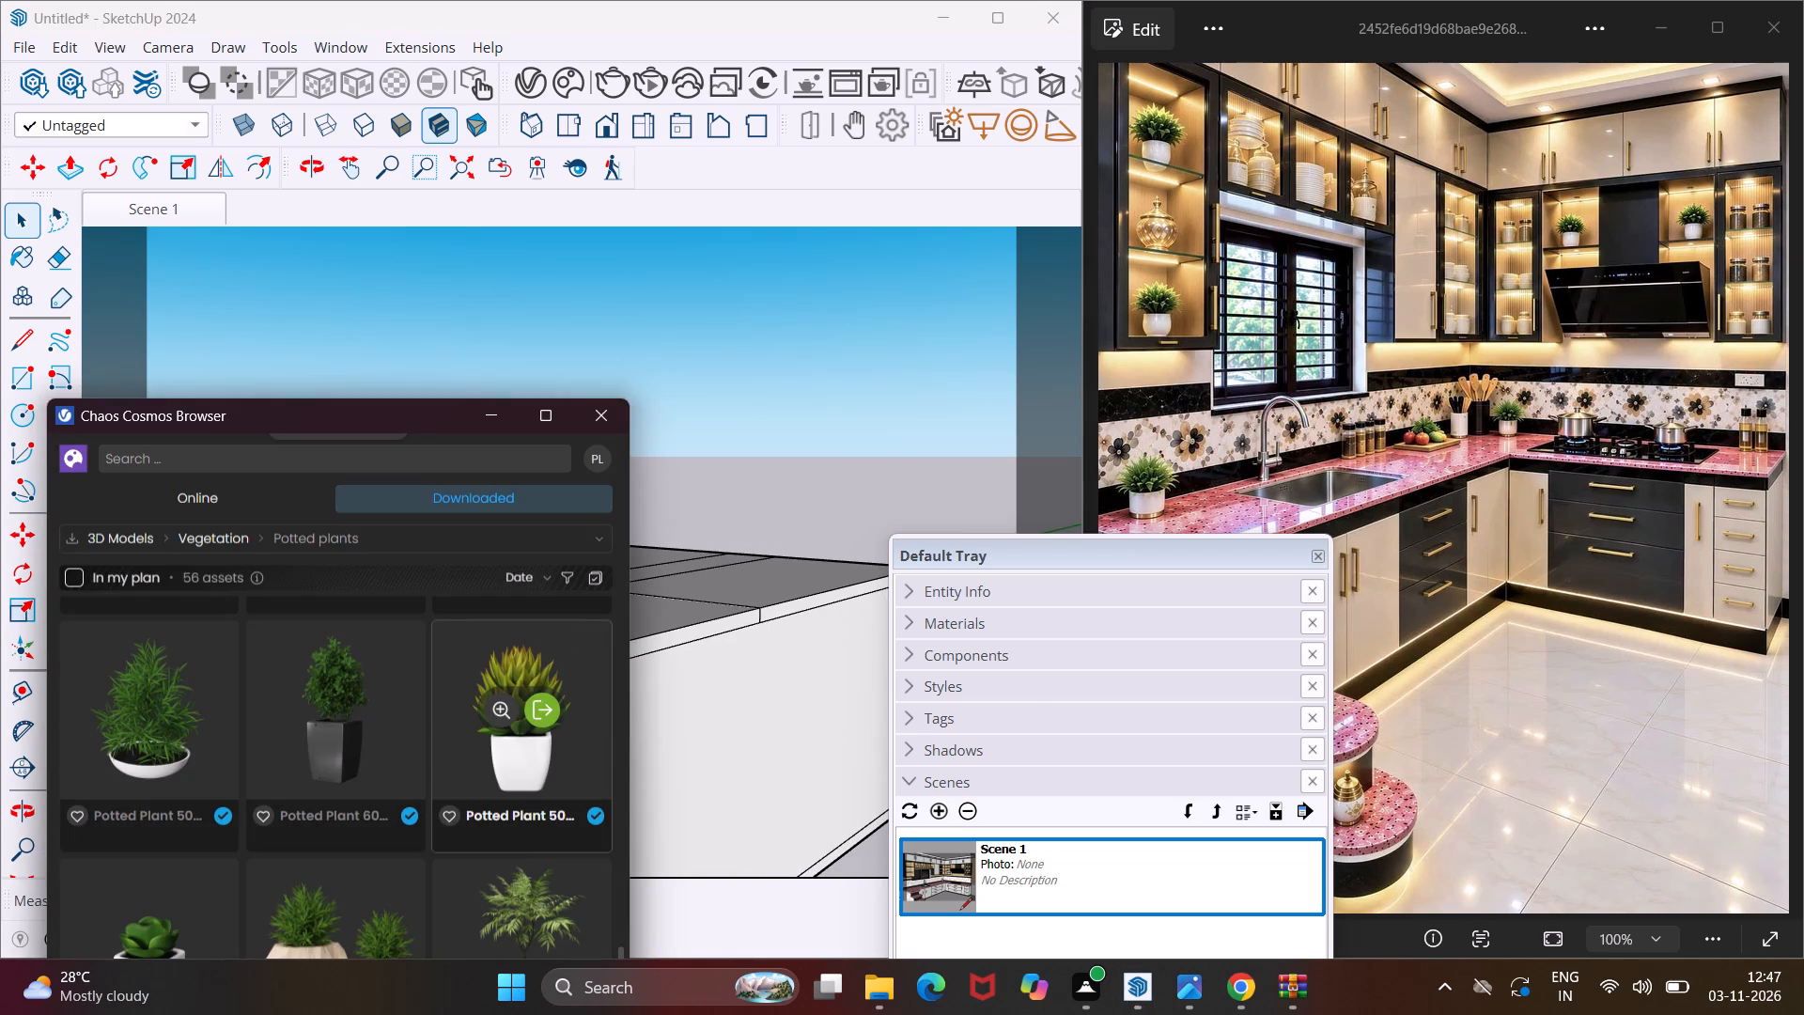
left_click(502, 414)
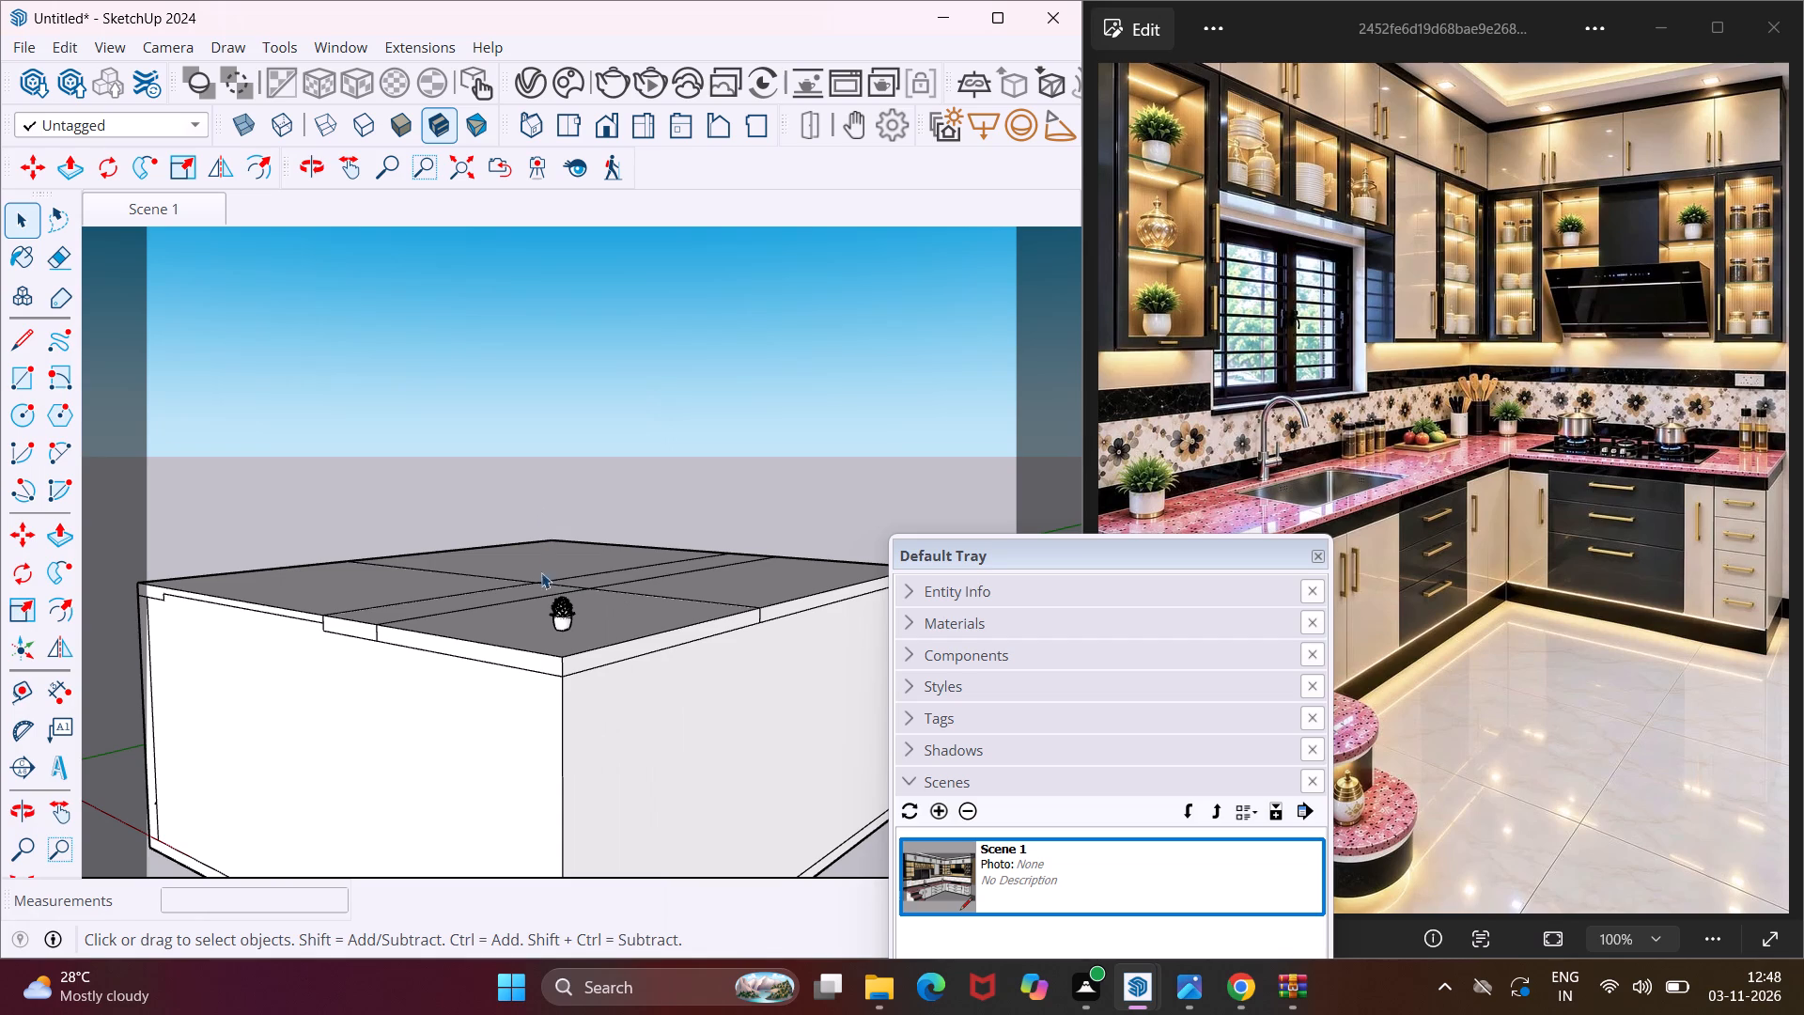
Delete the potted succulent standing on top of the room's roof.
left_click(568, 615)
key("Delete")
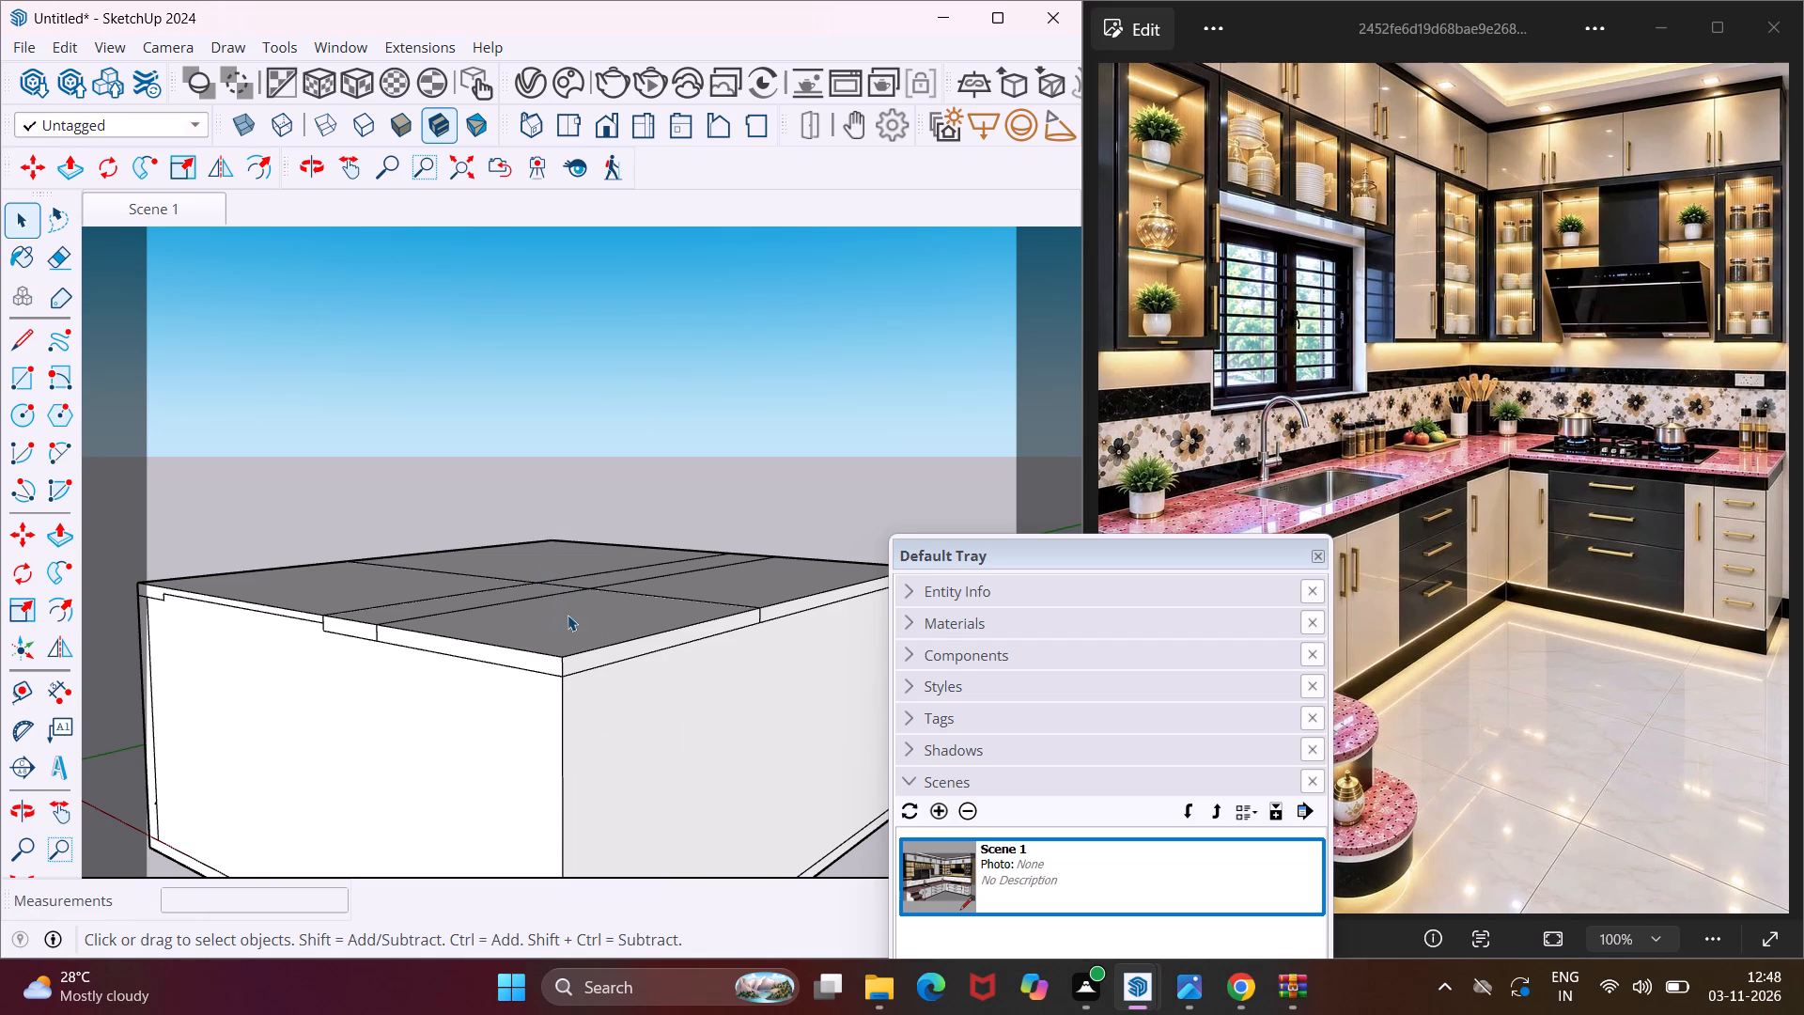
Delete the two outer walls that close off the kitchen and the vertical corner edge between them.
left_click(493, 740)
key("Delete")
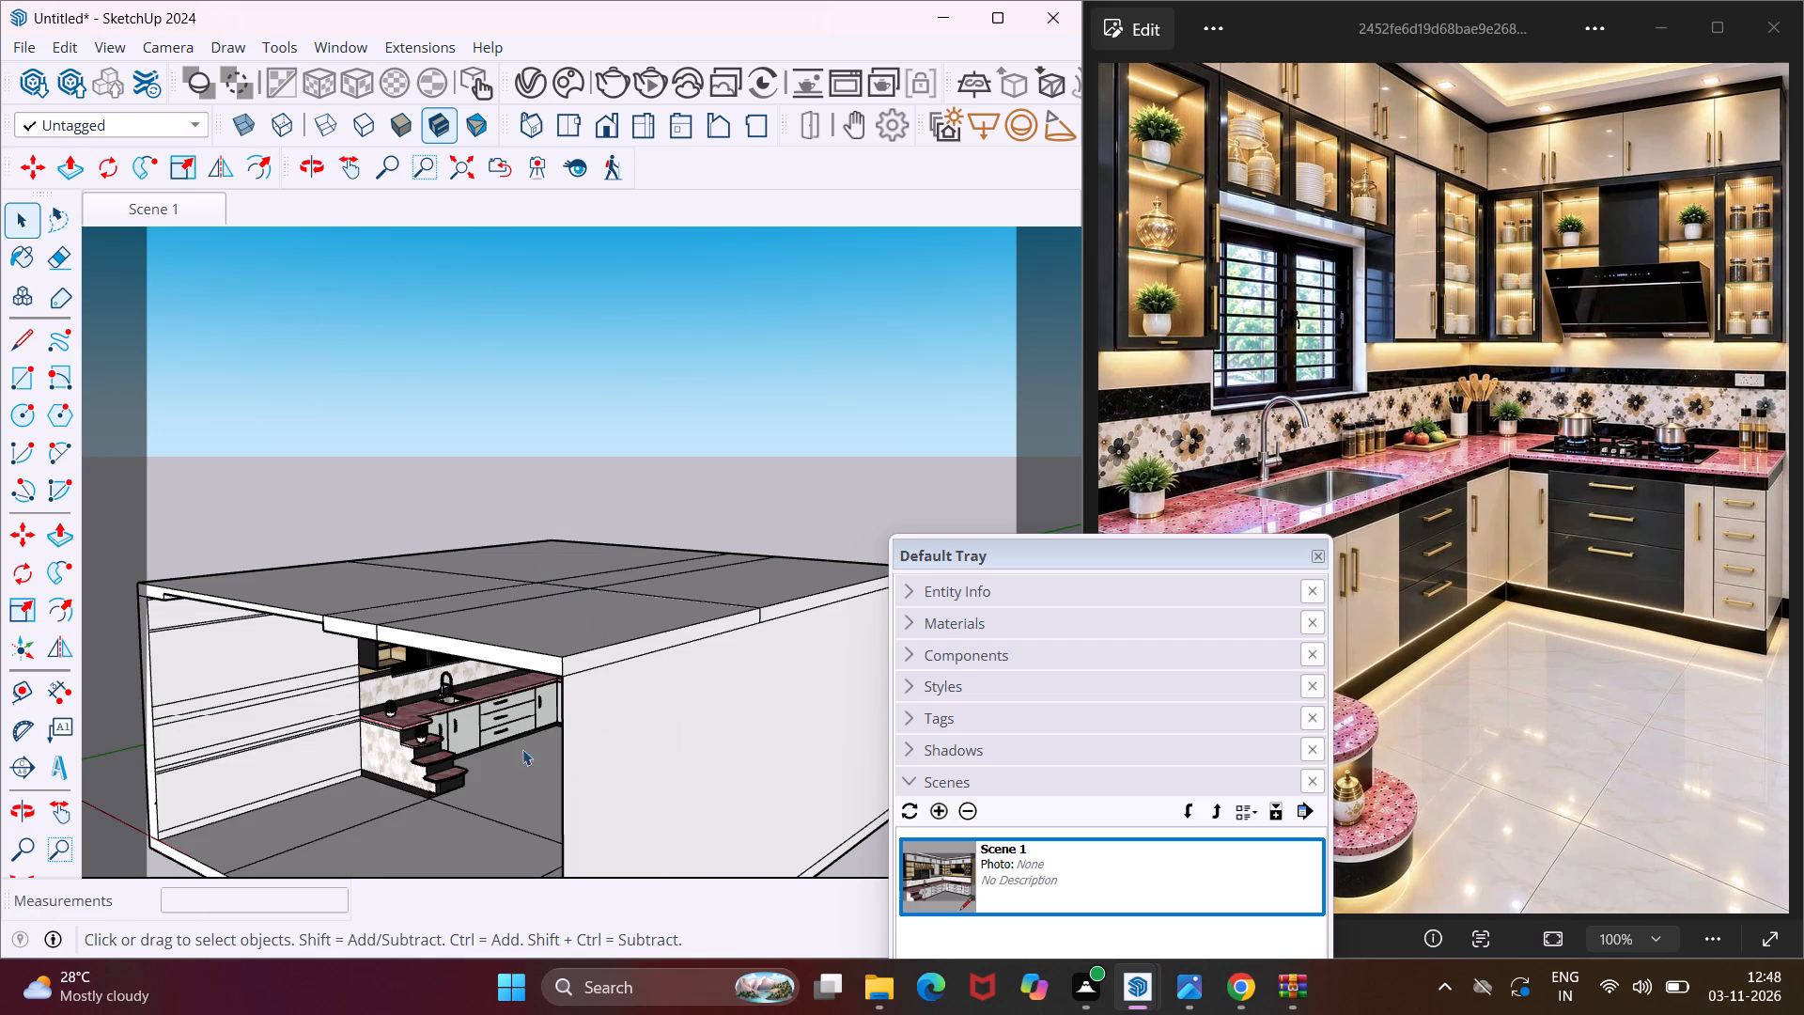
left_click(591, 768)
key("Delete")
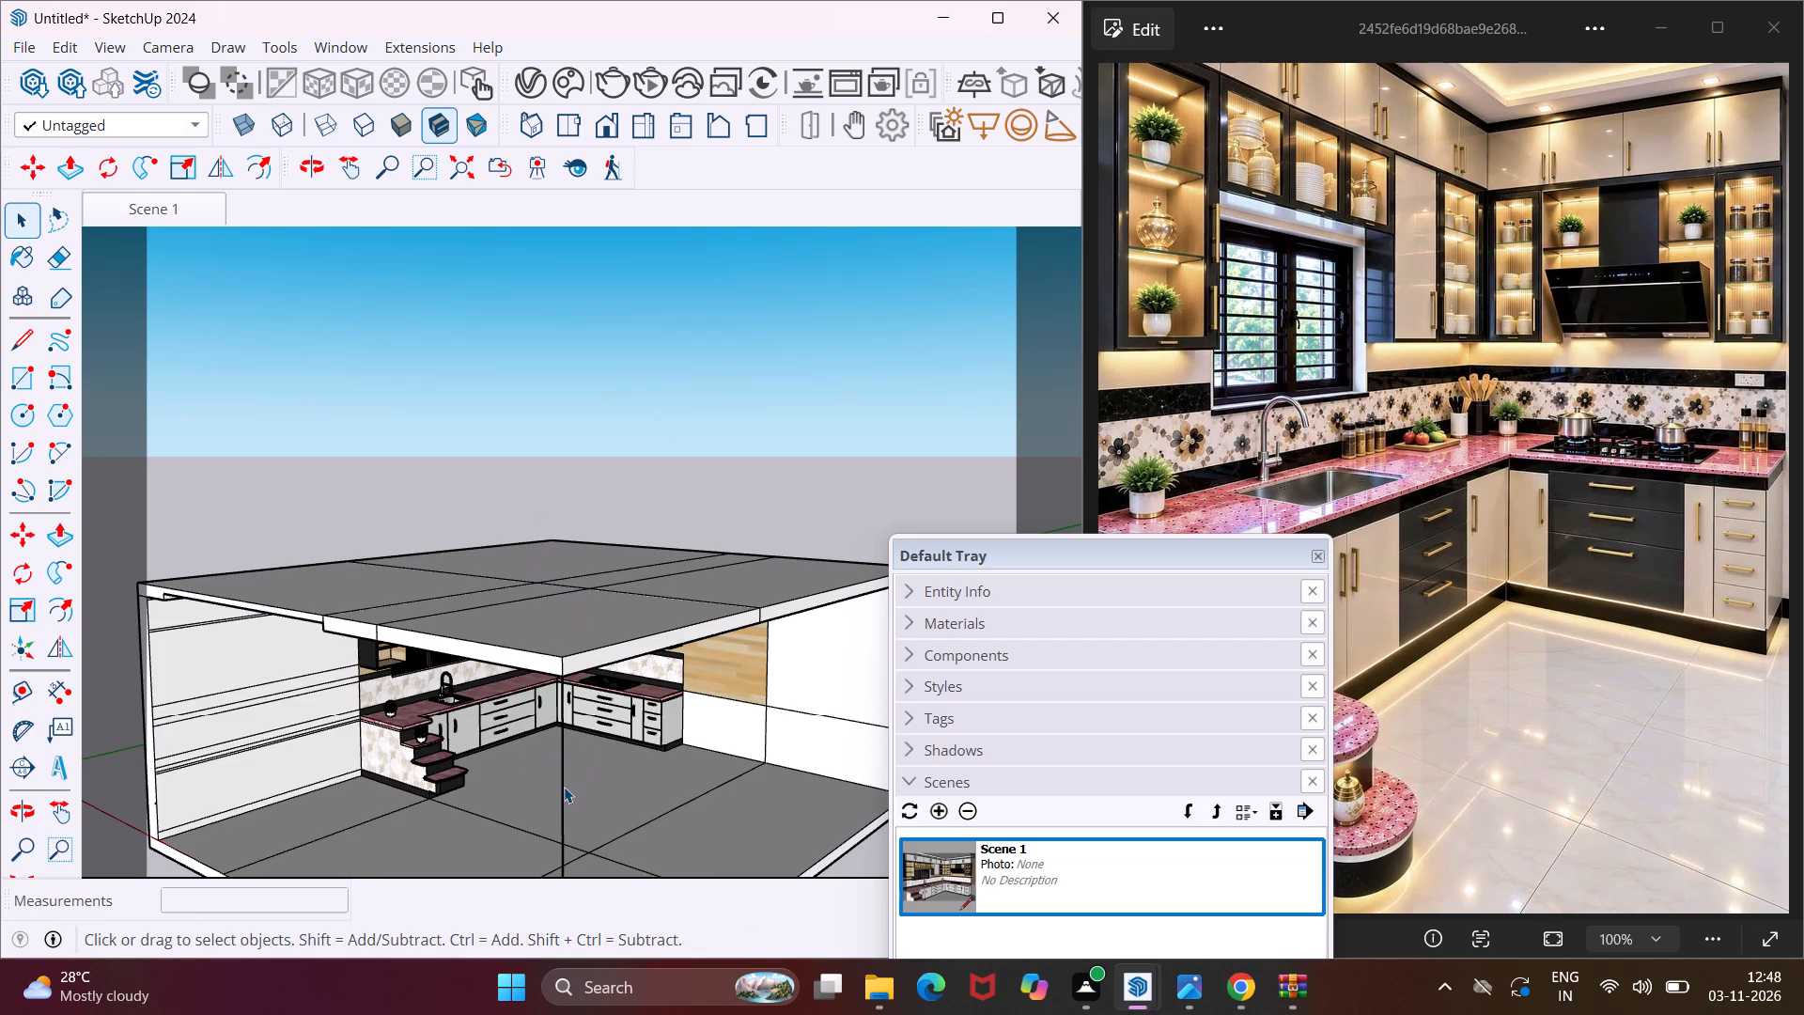
left_click(564, 787)
key("Delete")
Copy the countertop succulent up about 2 ft 8 in onto the bottom of the open wall cabinet beside the window.
scroll(335, 705, "up", 5)
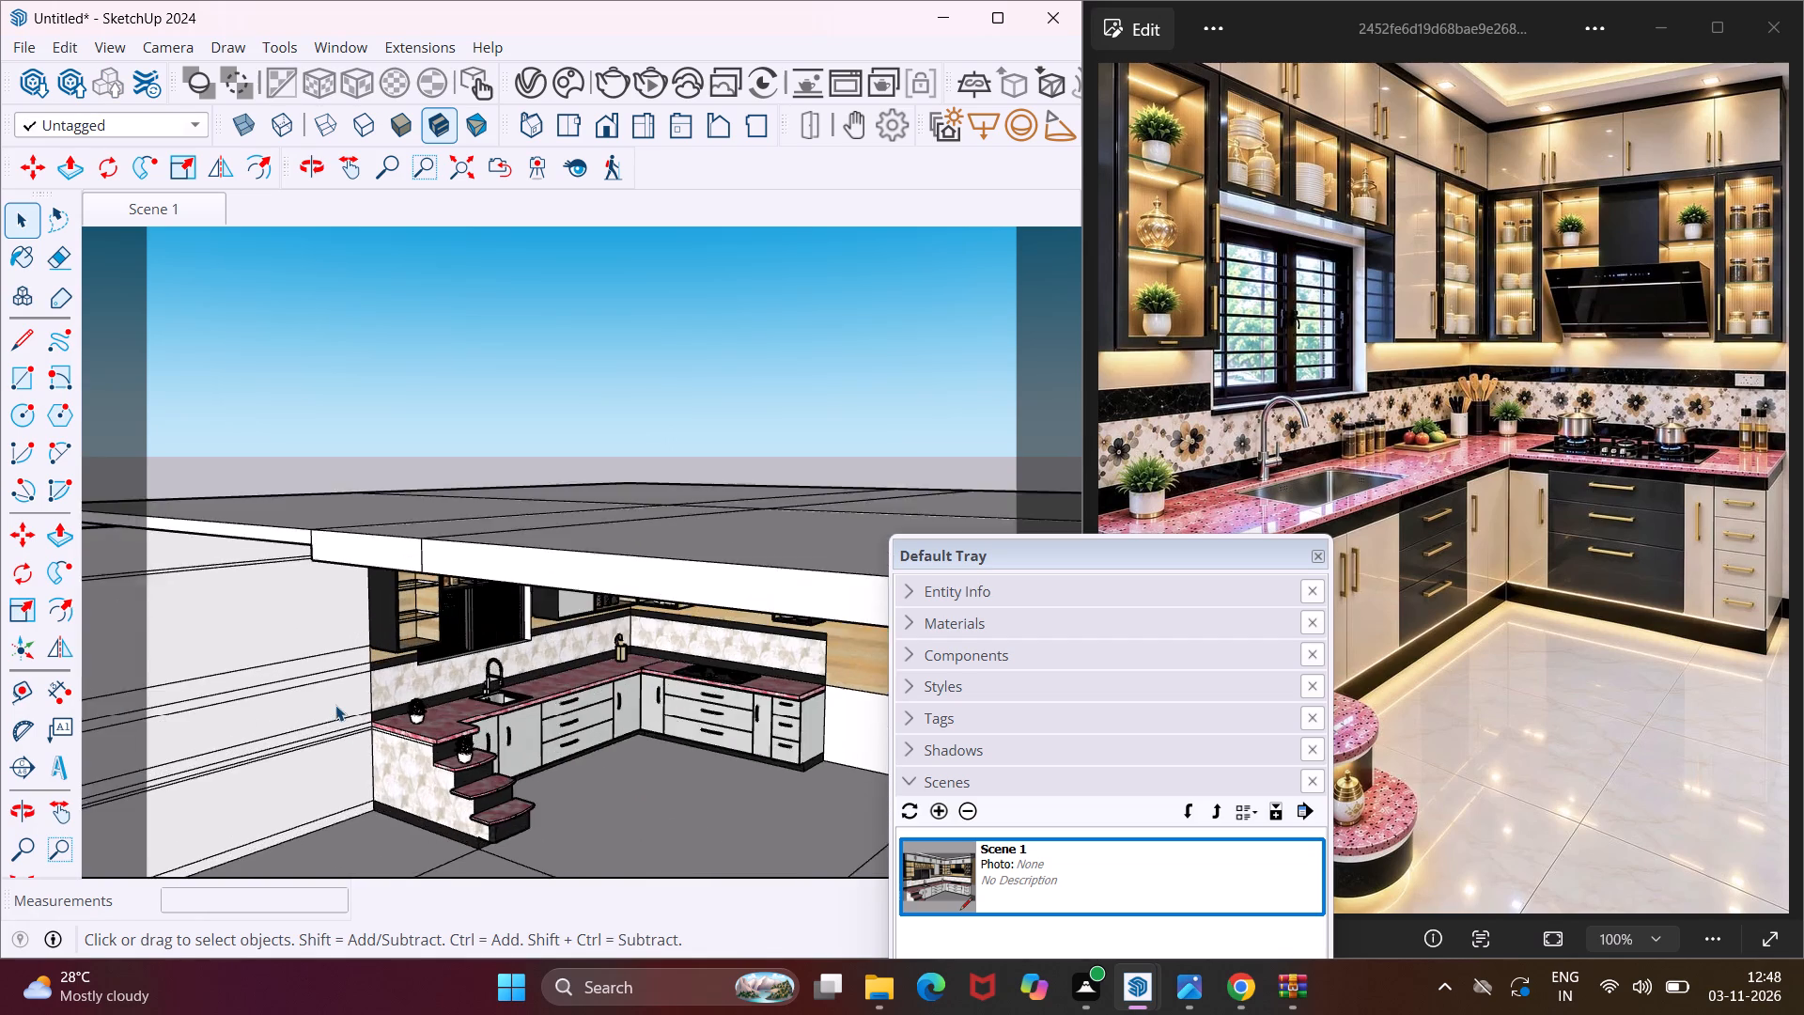
scroll(335, 705, "up", 4)
middle_click_drag(412, 726, 361, 674)
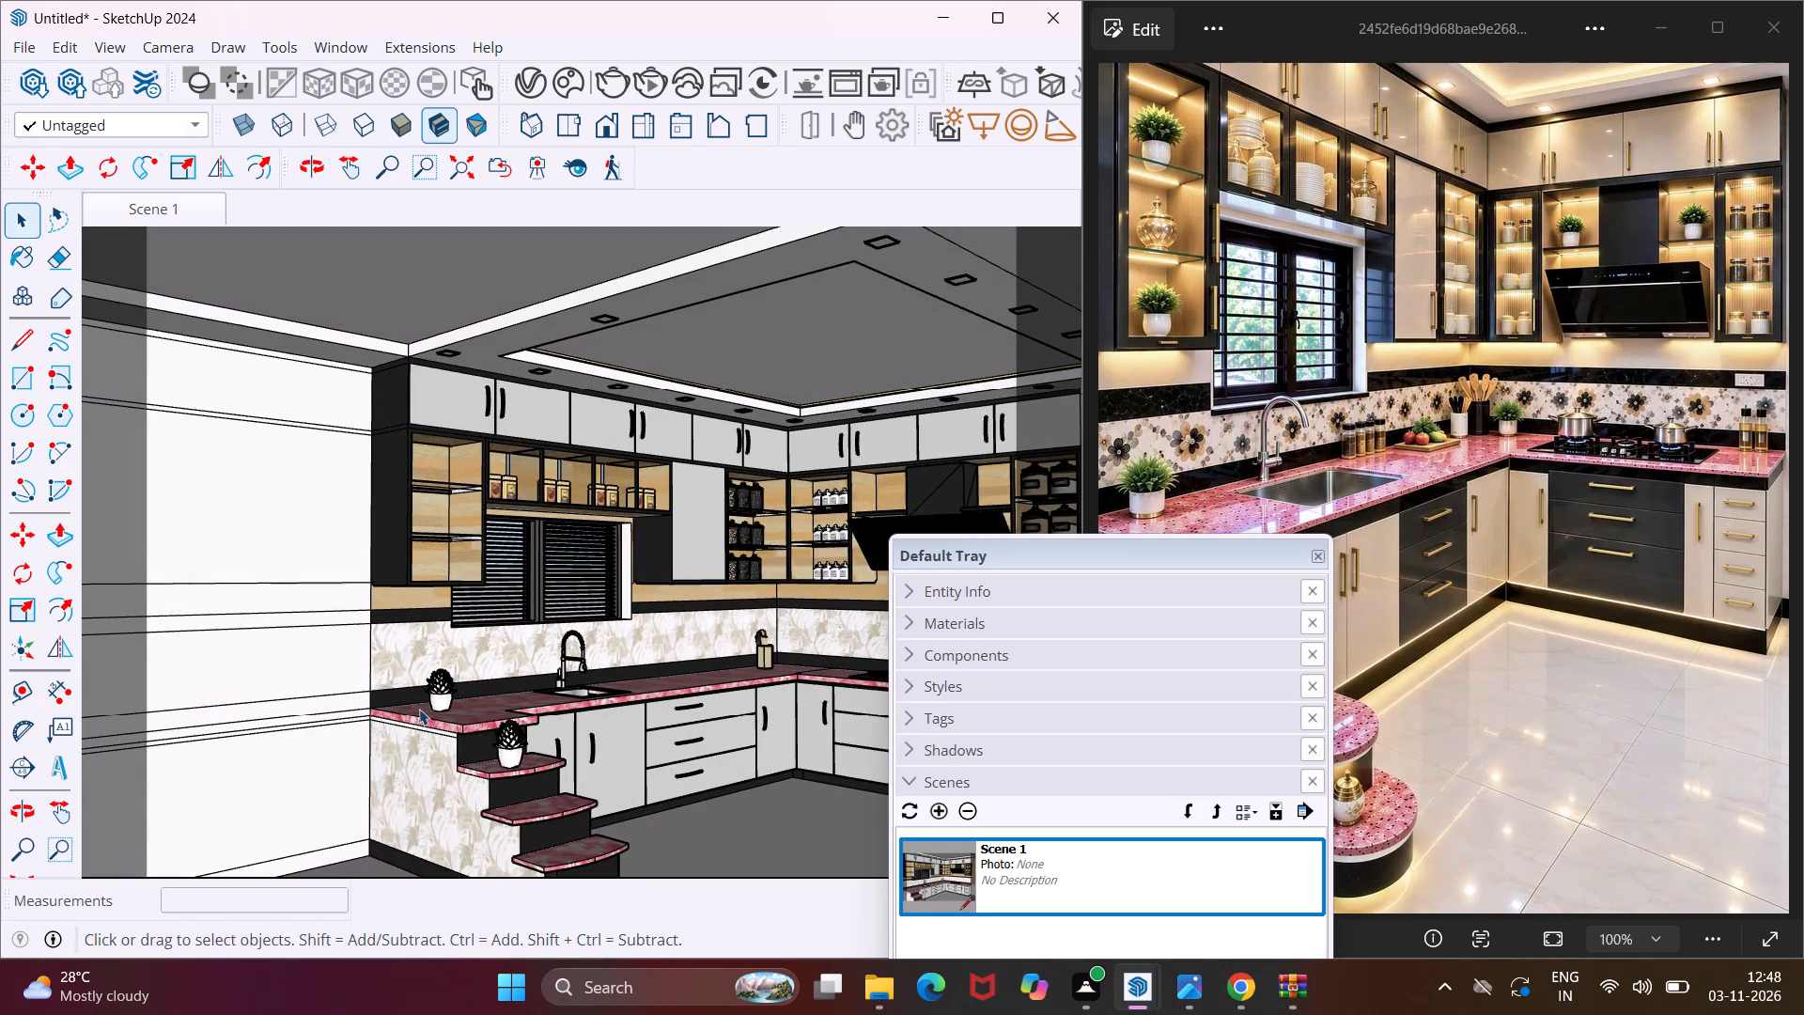
scroll(429, 713, "up", 3)
left_click(444, 700)
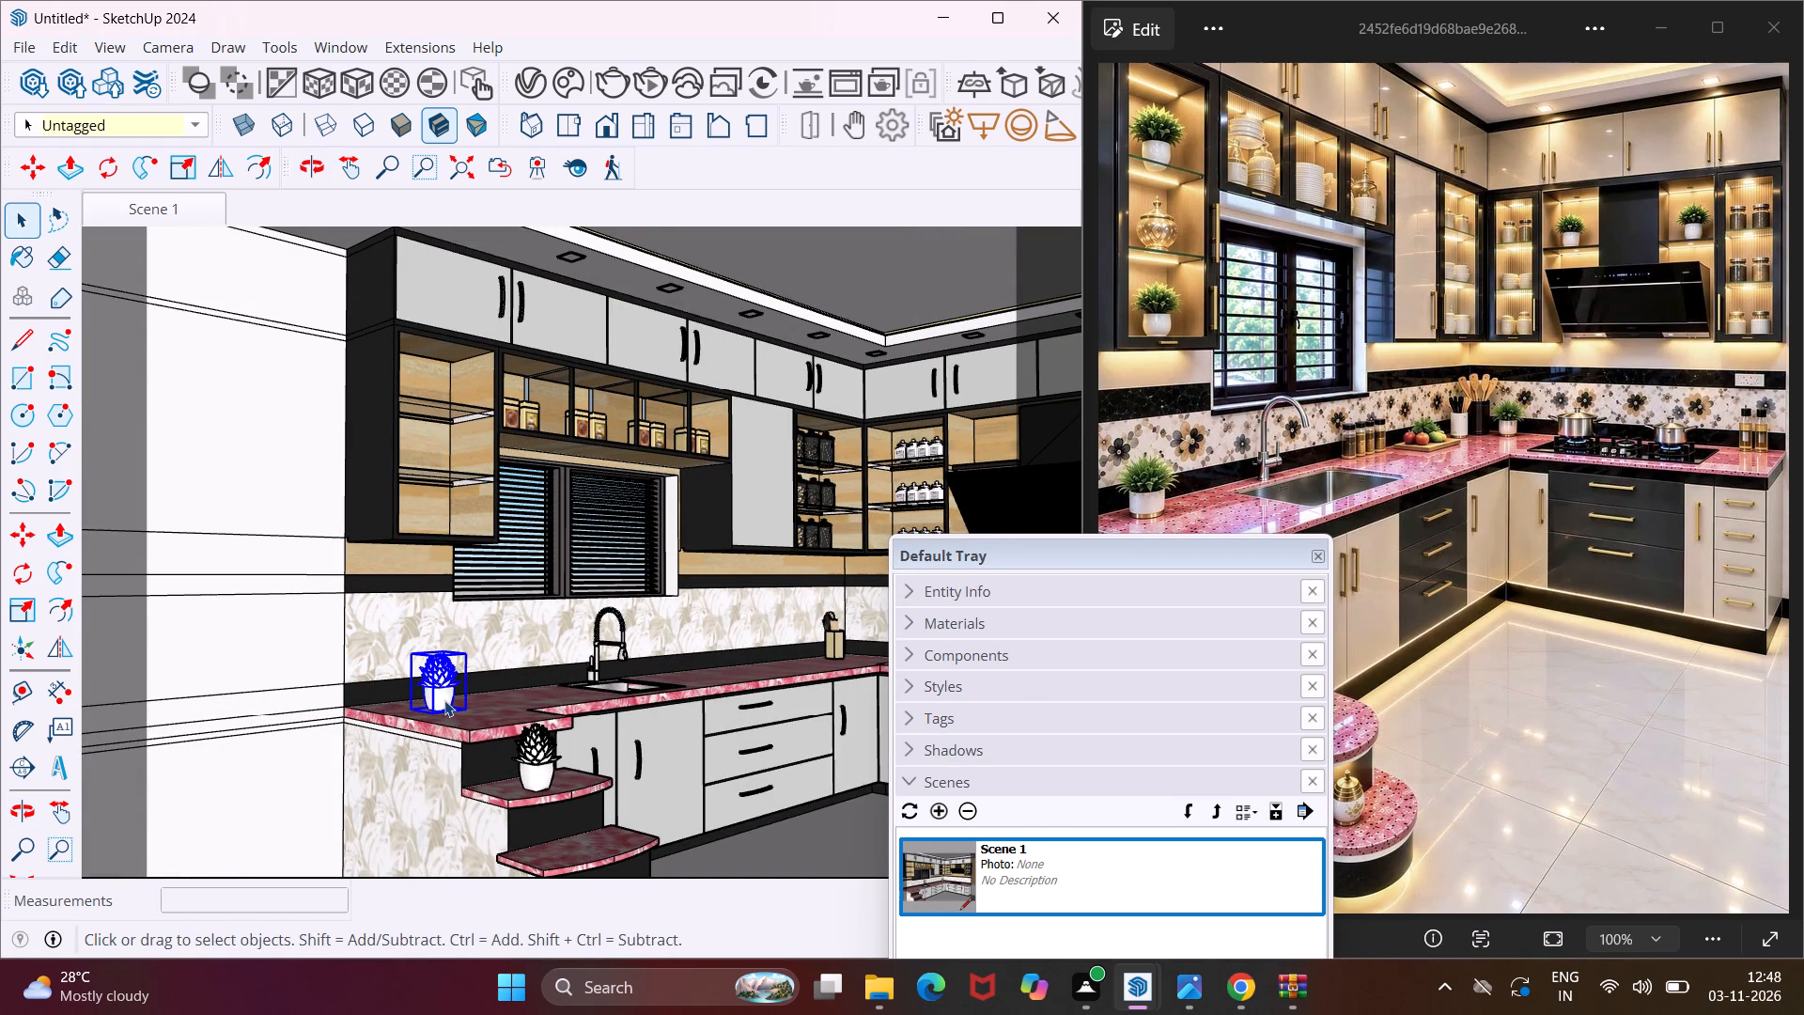
key("m")
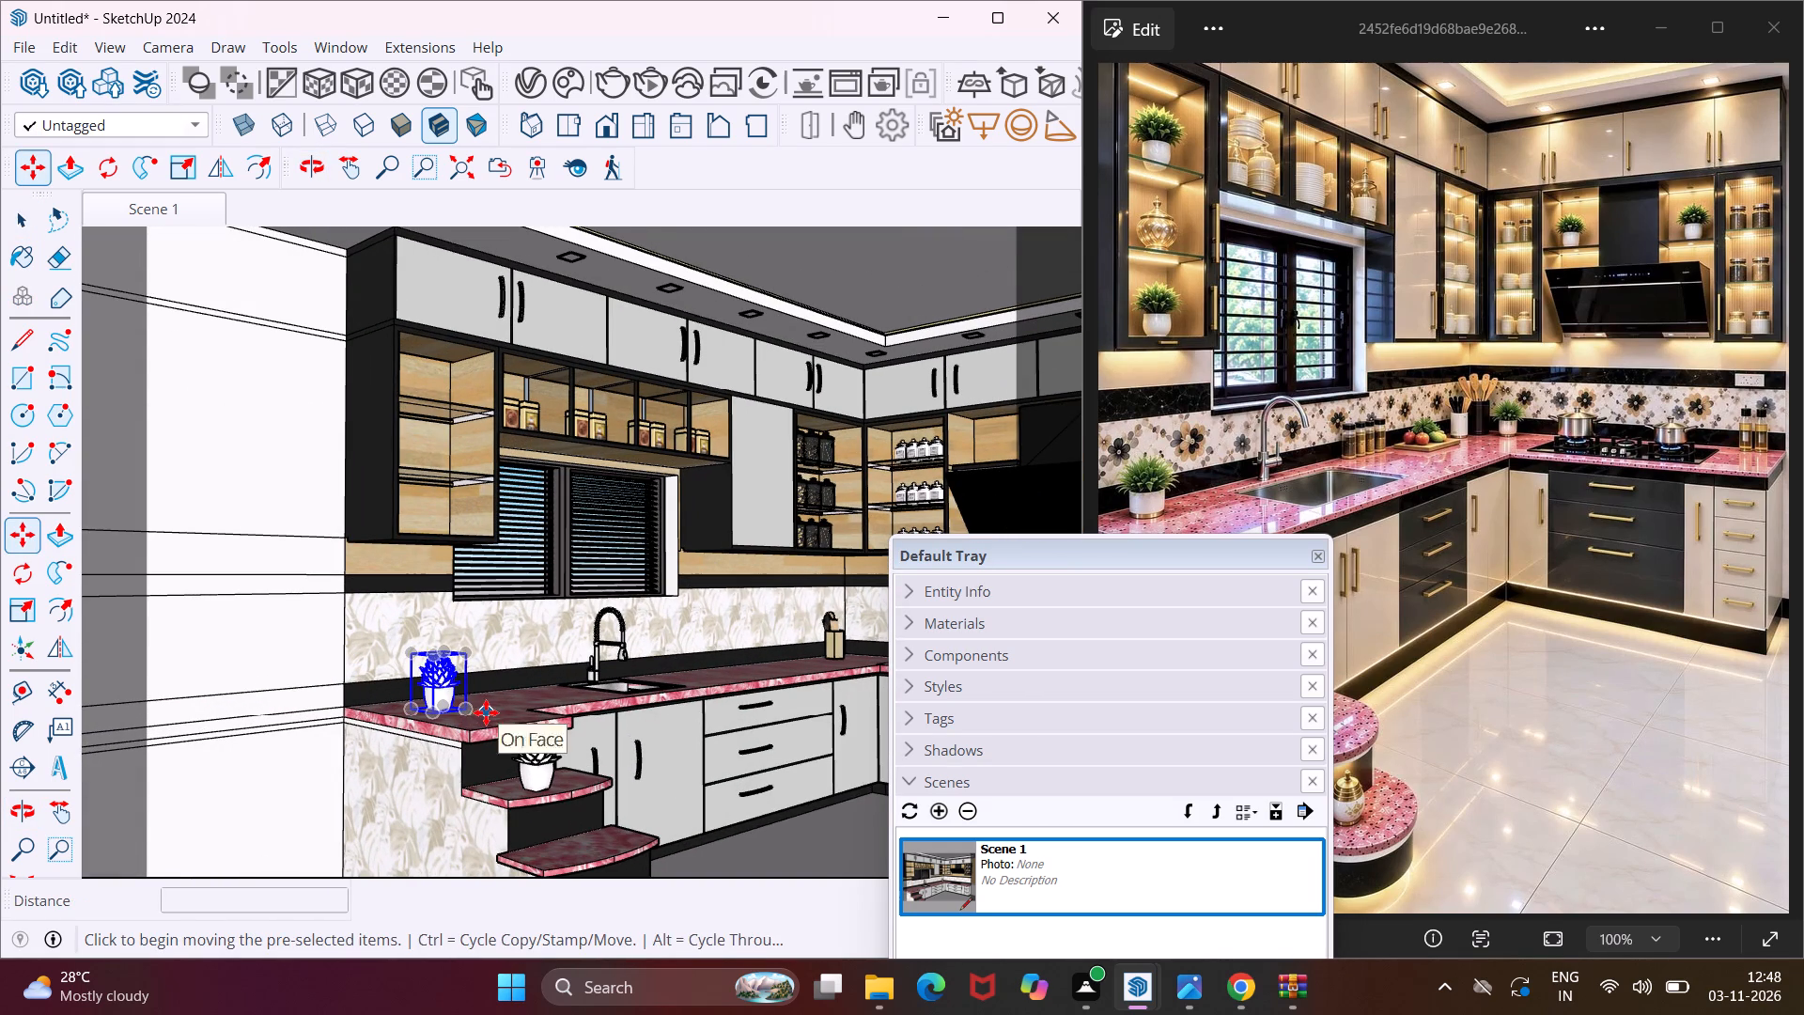
left_click(486, 712)
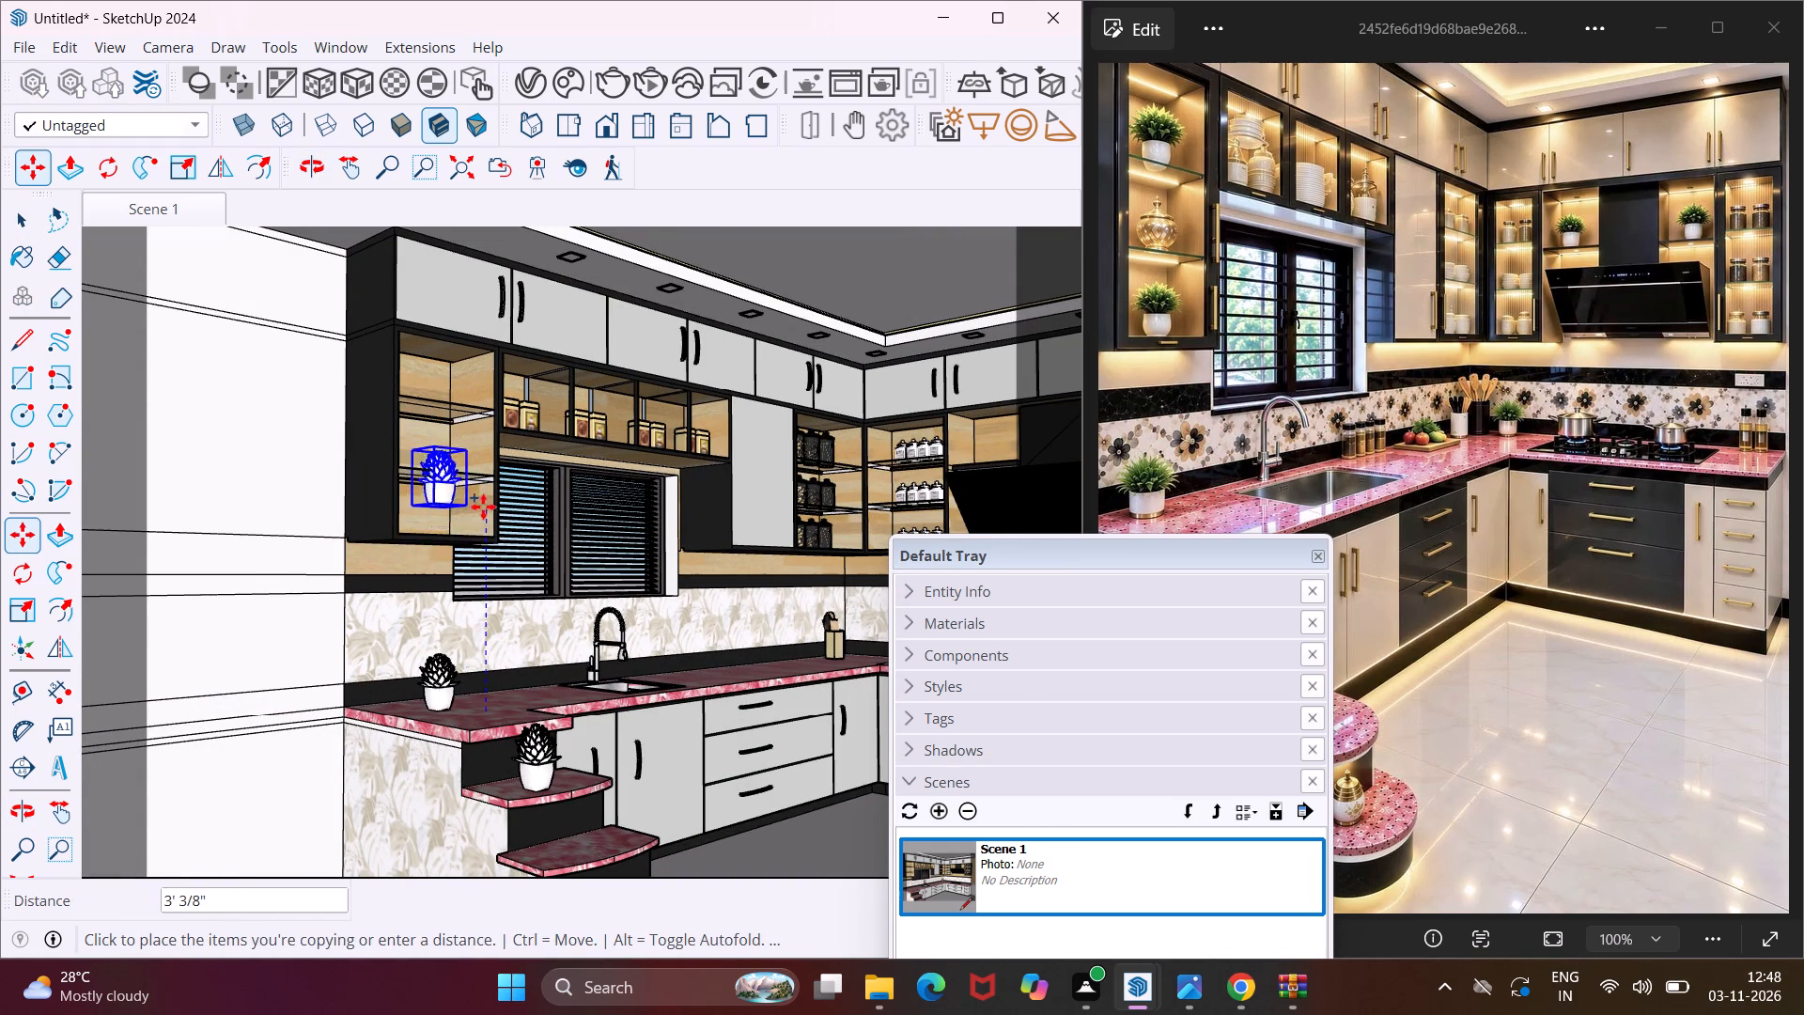
middle_click_drag(483, 507, 417, 633)
middle_click_drag(412, 617, 500, 415)
scroll(500, 415, "down", 2)
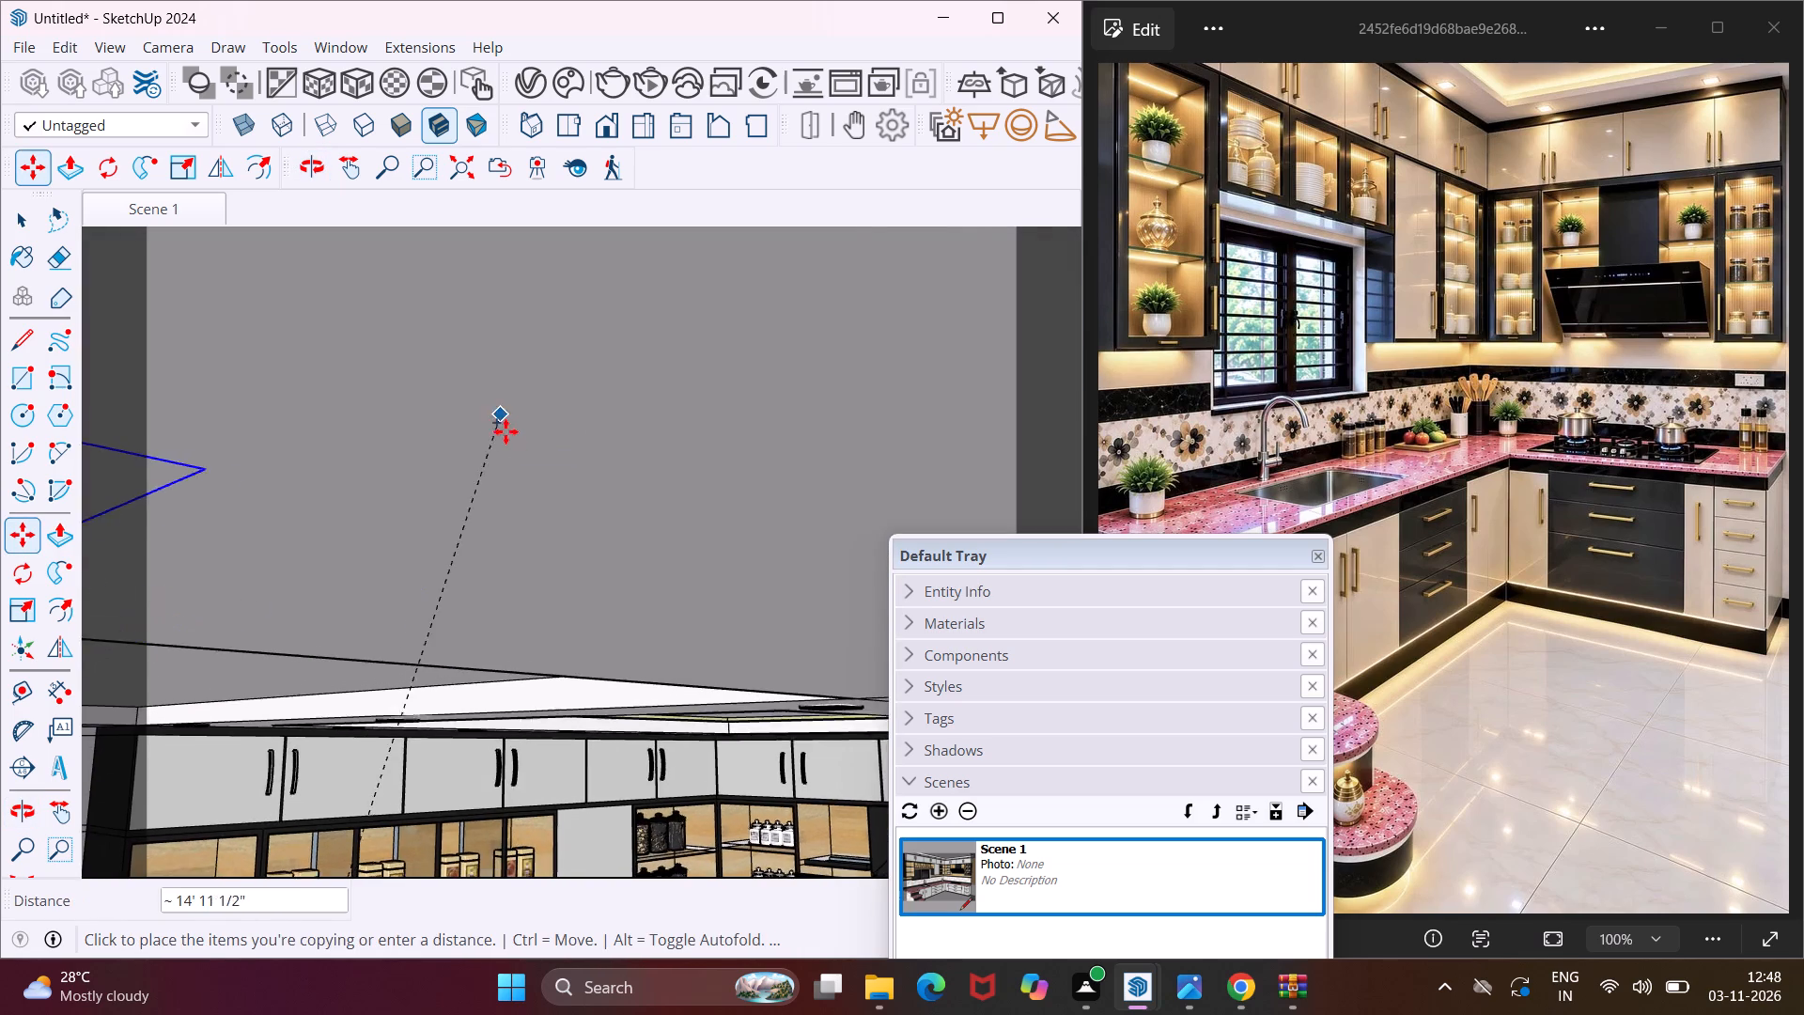
scroll(505, 431, "down", 5)
scroll(507, 438, "up", 1)
scroll(507, 438, "down", 1)
scroll(507, 438, "up", 1)
scroll(507, 446, "down", 20)
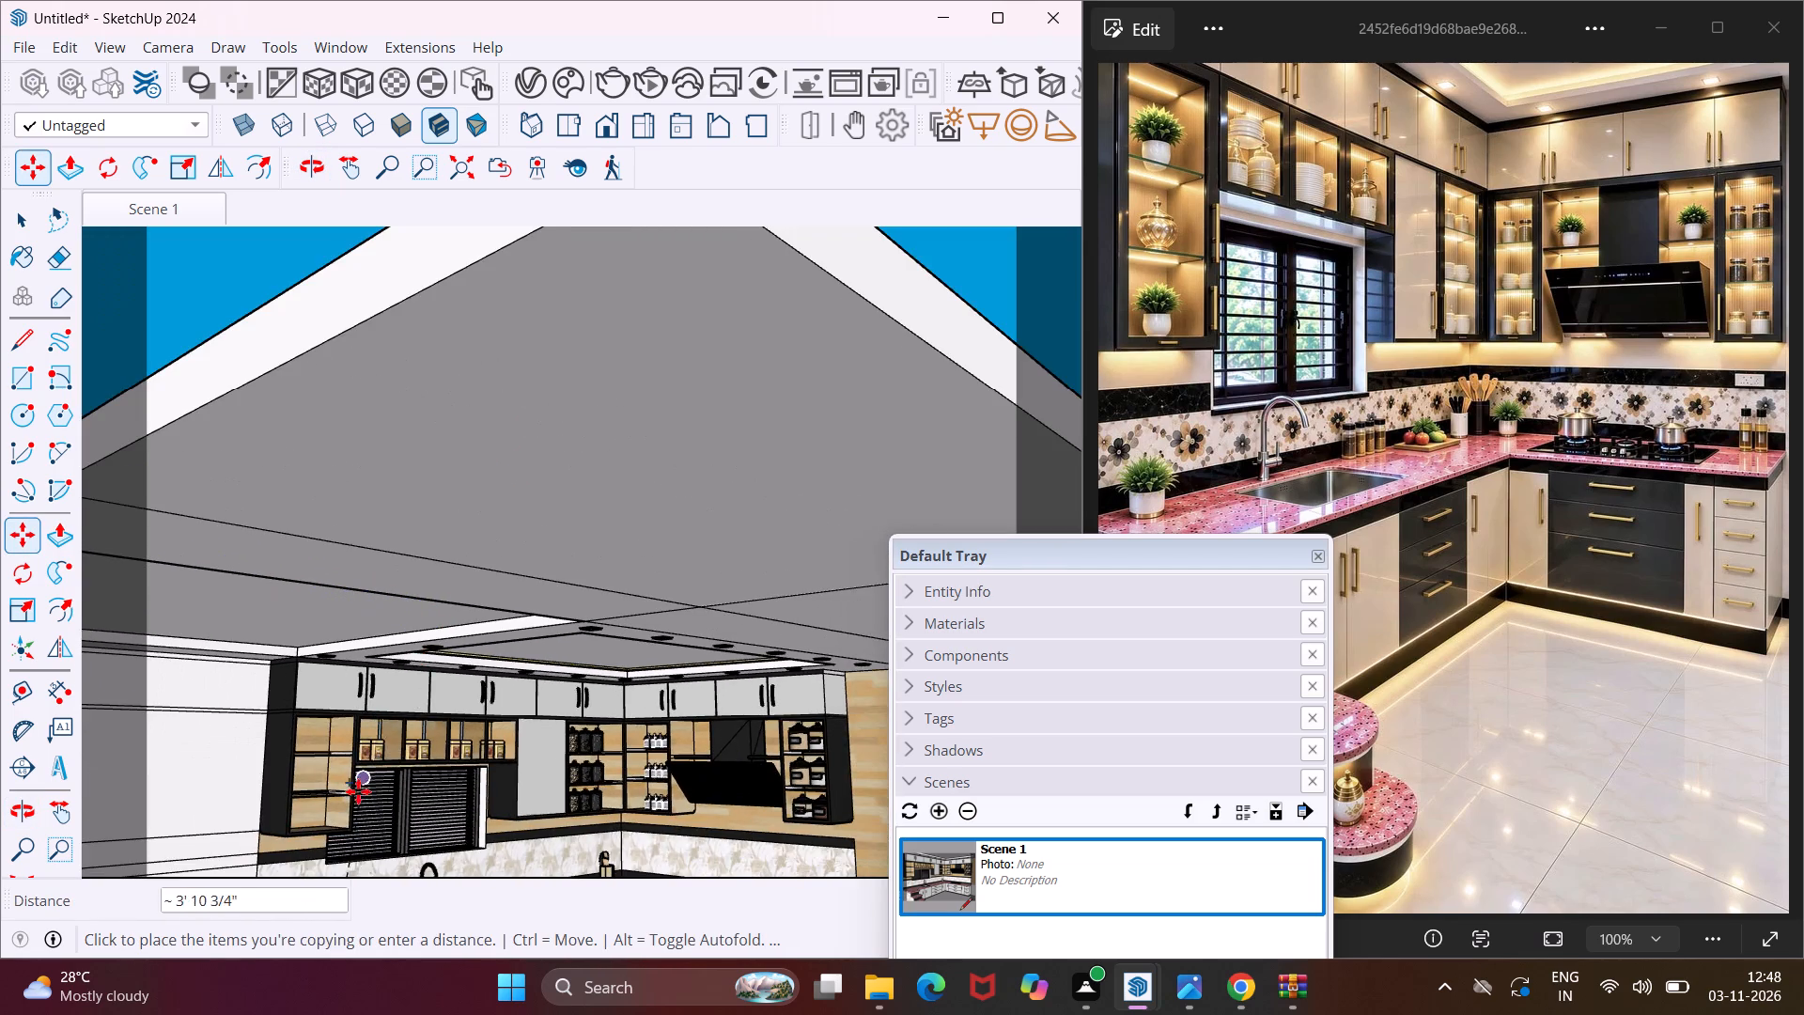
scroll(350, 806, "up", 13)
middle_click_drag(332, 826, 324, 722)
scroll(324, 722, "down", 9)
scroll(319, 707, "up", 1)
middle_click_drag(318, 706, 236, 771)
scroll(236, 771, "up", 3)
middle_click_drag(236, 771, 221, 826)
scroll(221, 826, "up", 6)
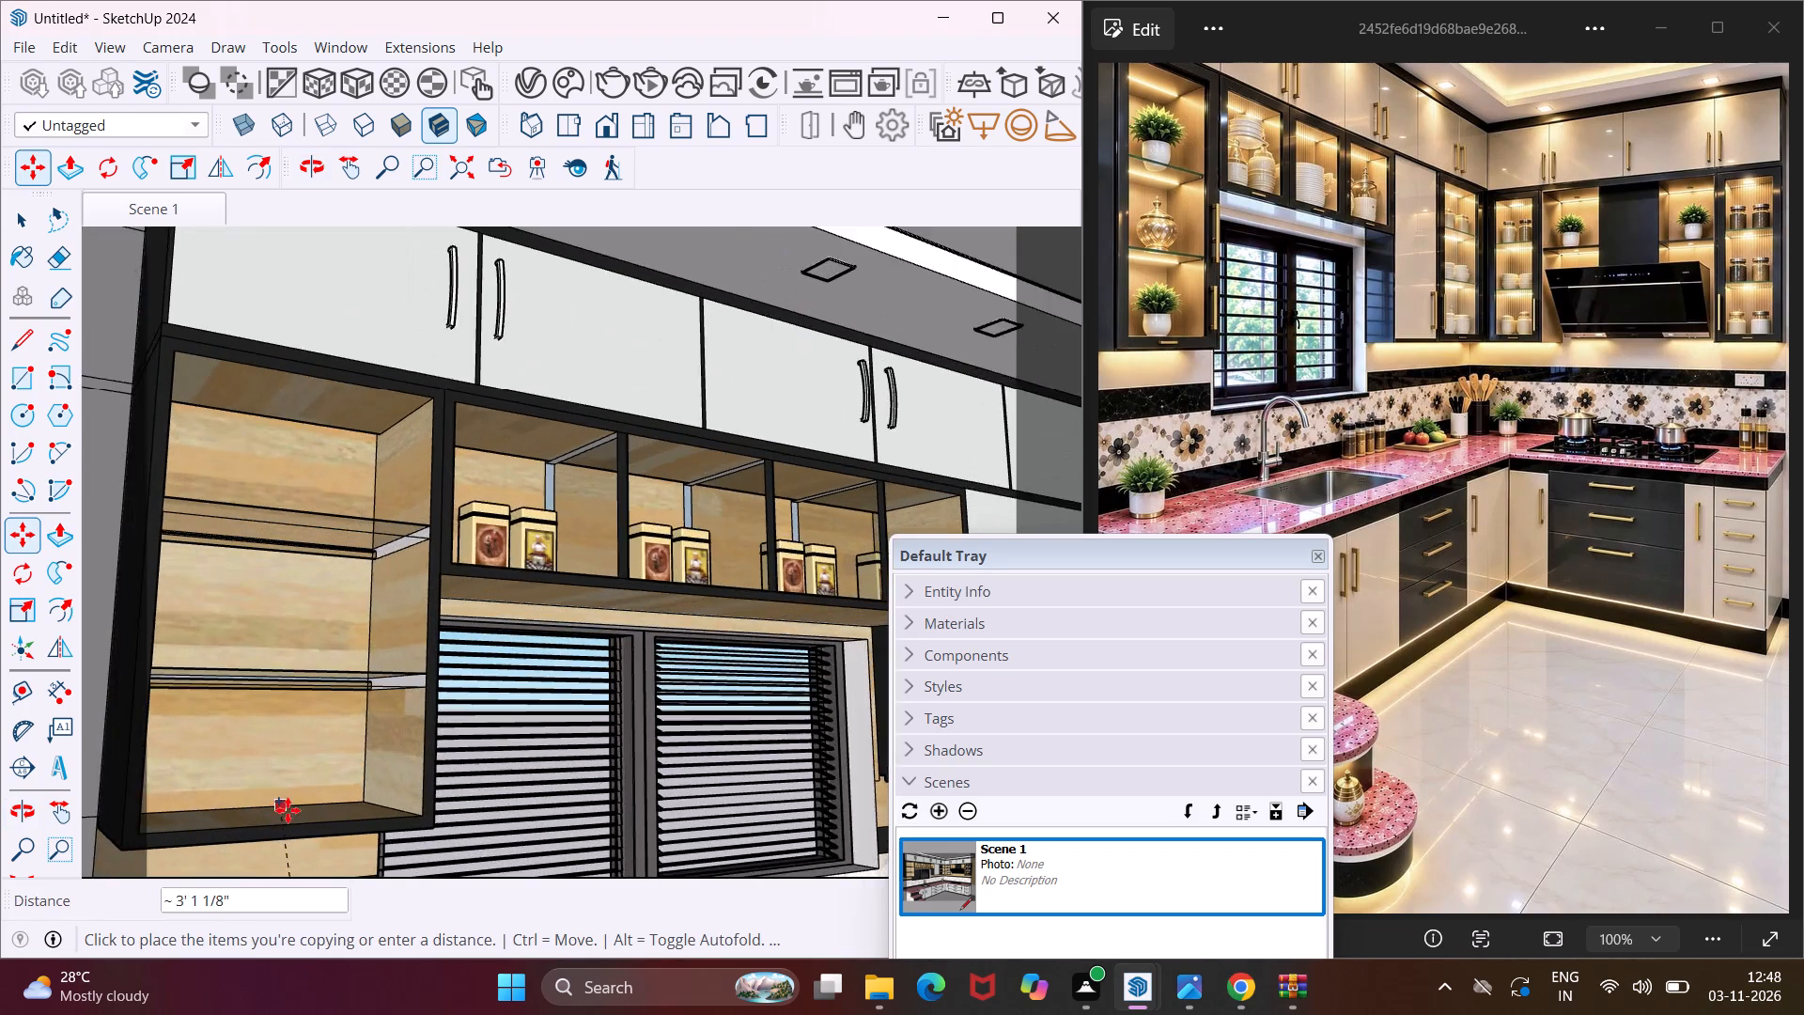
scroll(298, 815, "up", 2)
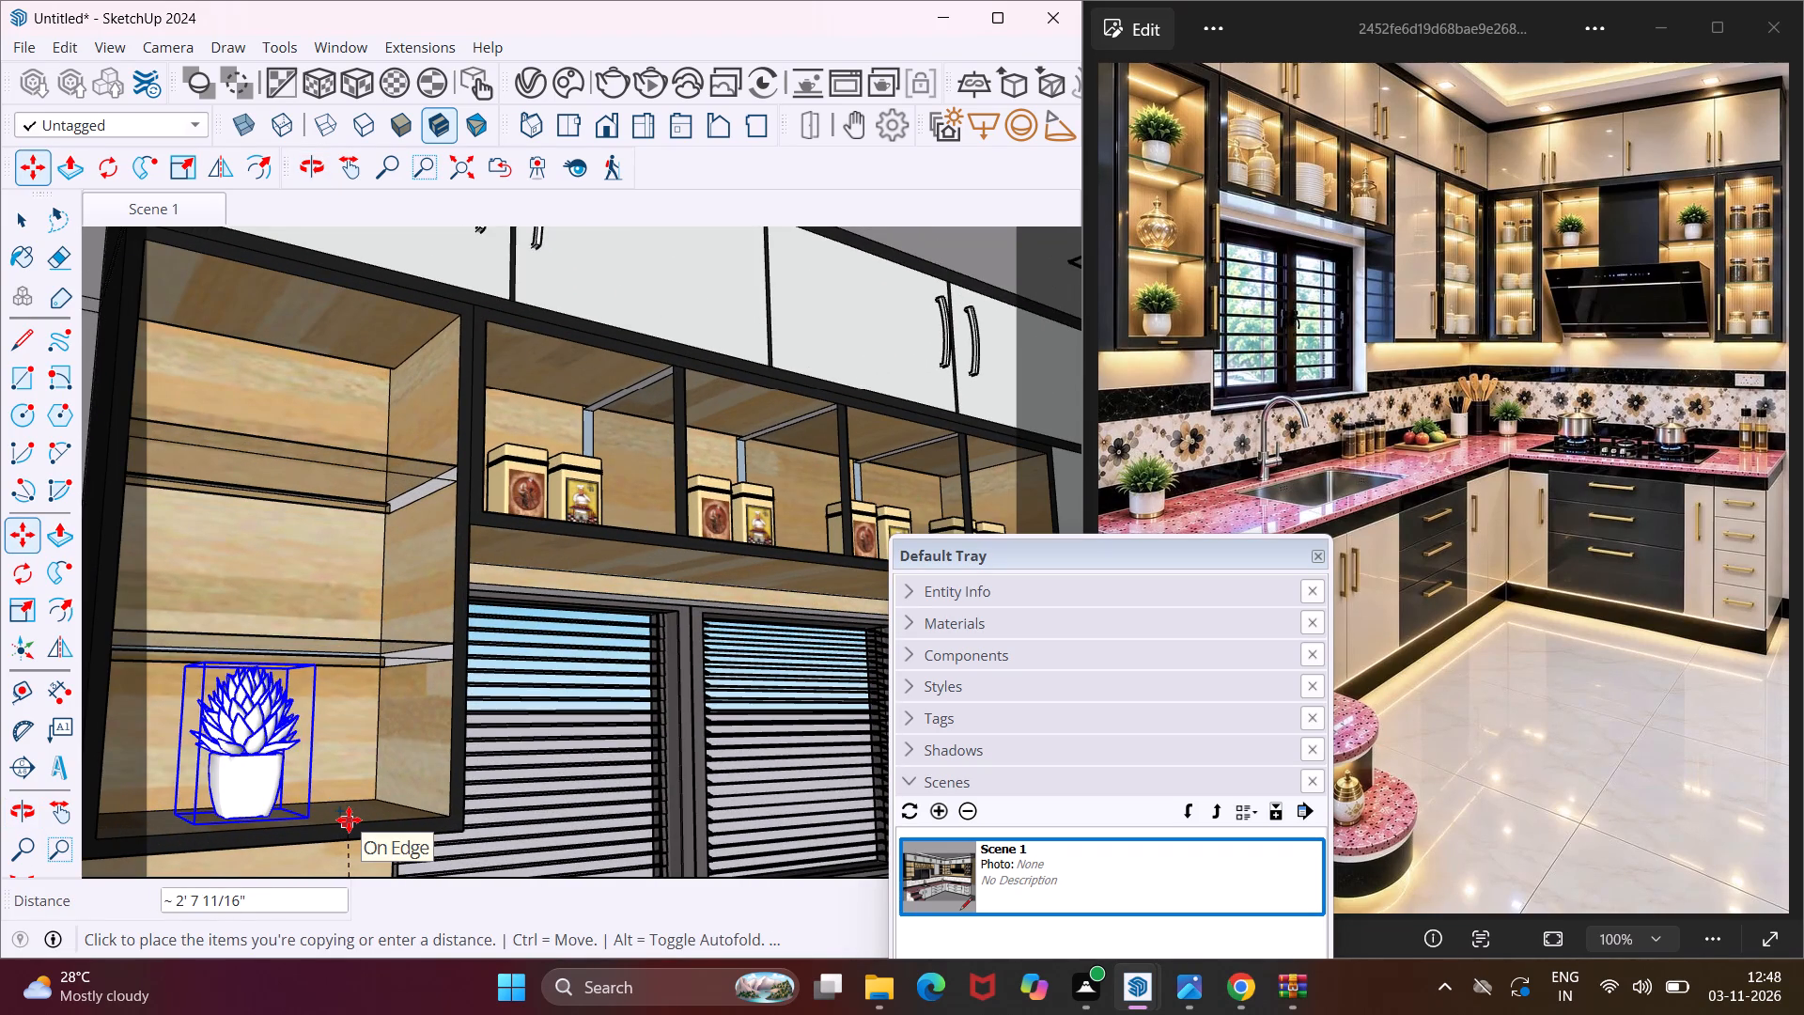
left_click(349, 820)
Copy the cabinet's succulent up about 2 ft onto the upper glass shelf of the same open cabinet.
left_click(349, 820)
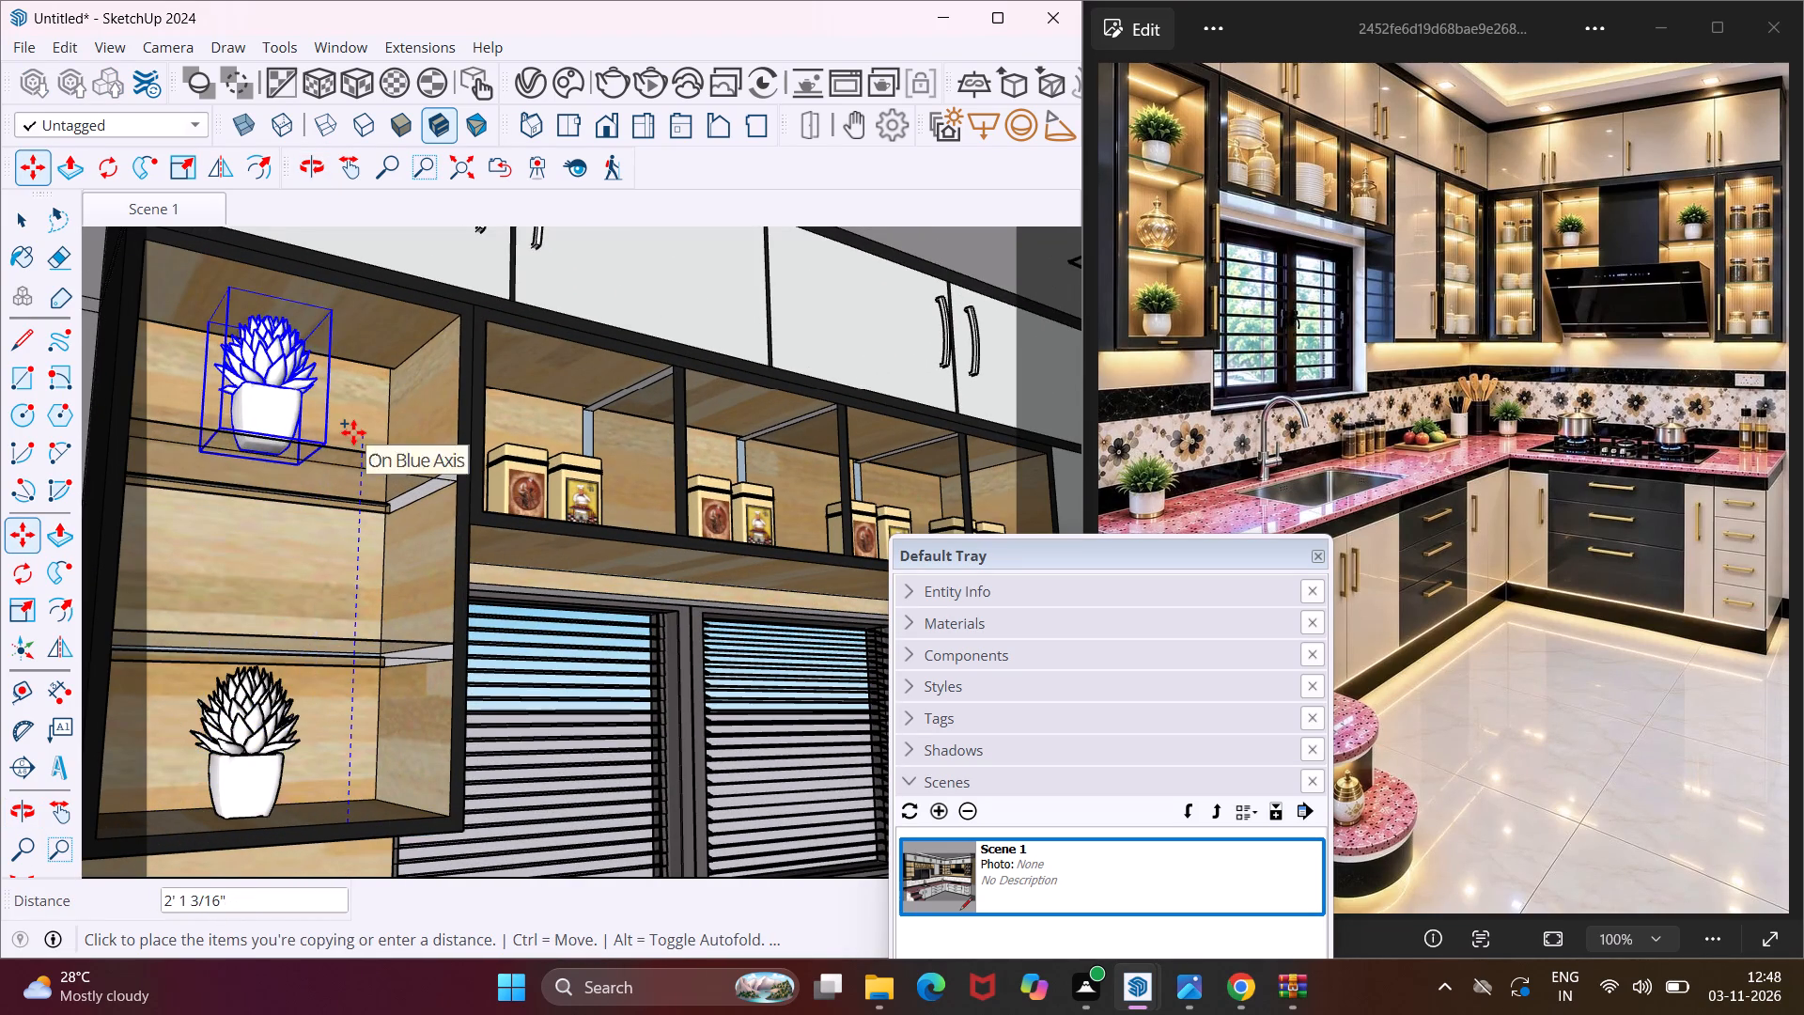
middle_click_drag(353, 432, 361, 525)
scroll(361, 525, "up", 4)
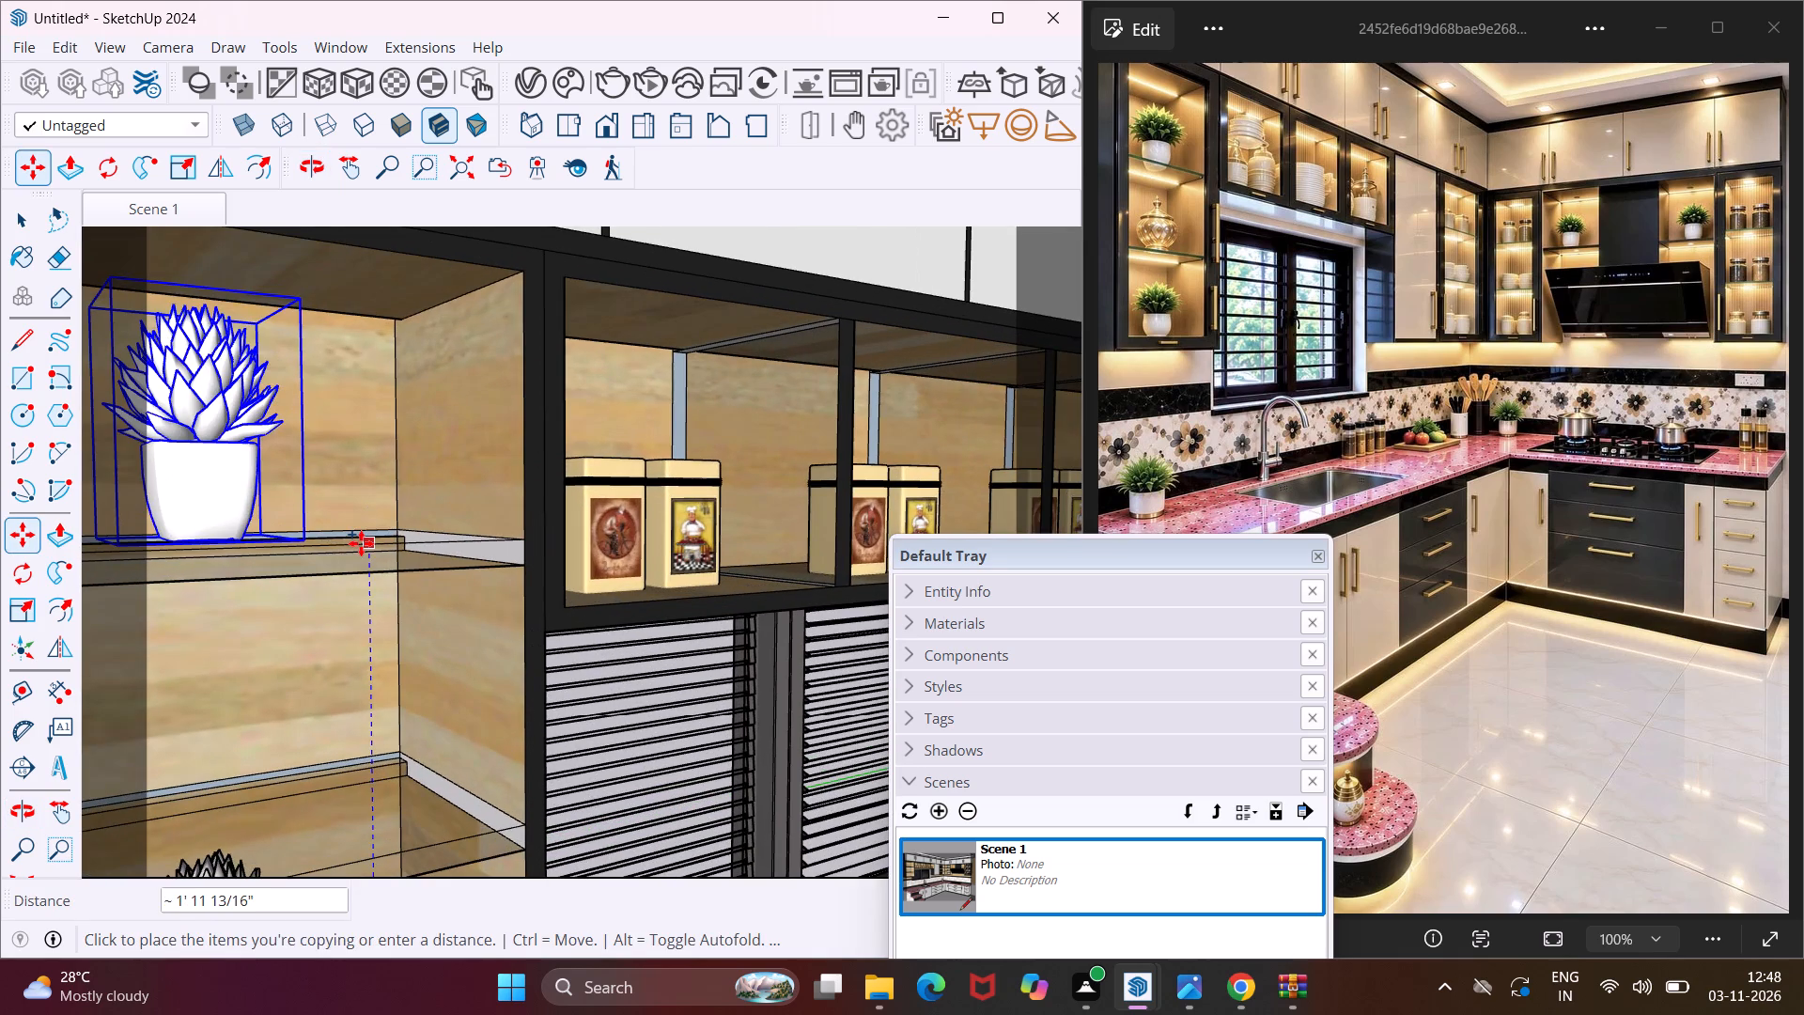
left_click(361, 543)
Copy the upper-shelf succulent down onto the lowest curved pink step at the counter's end and clear the selection.
left_click(362, 519)
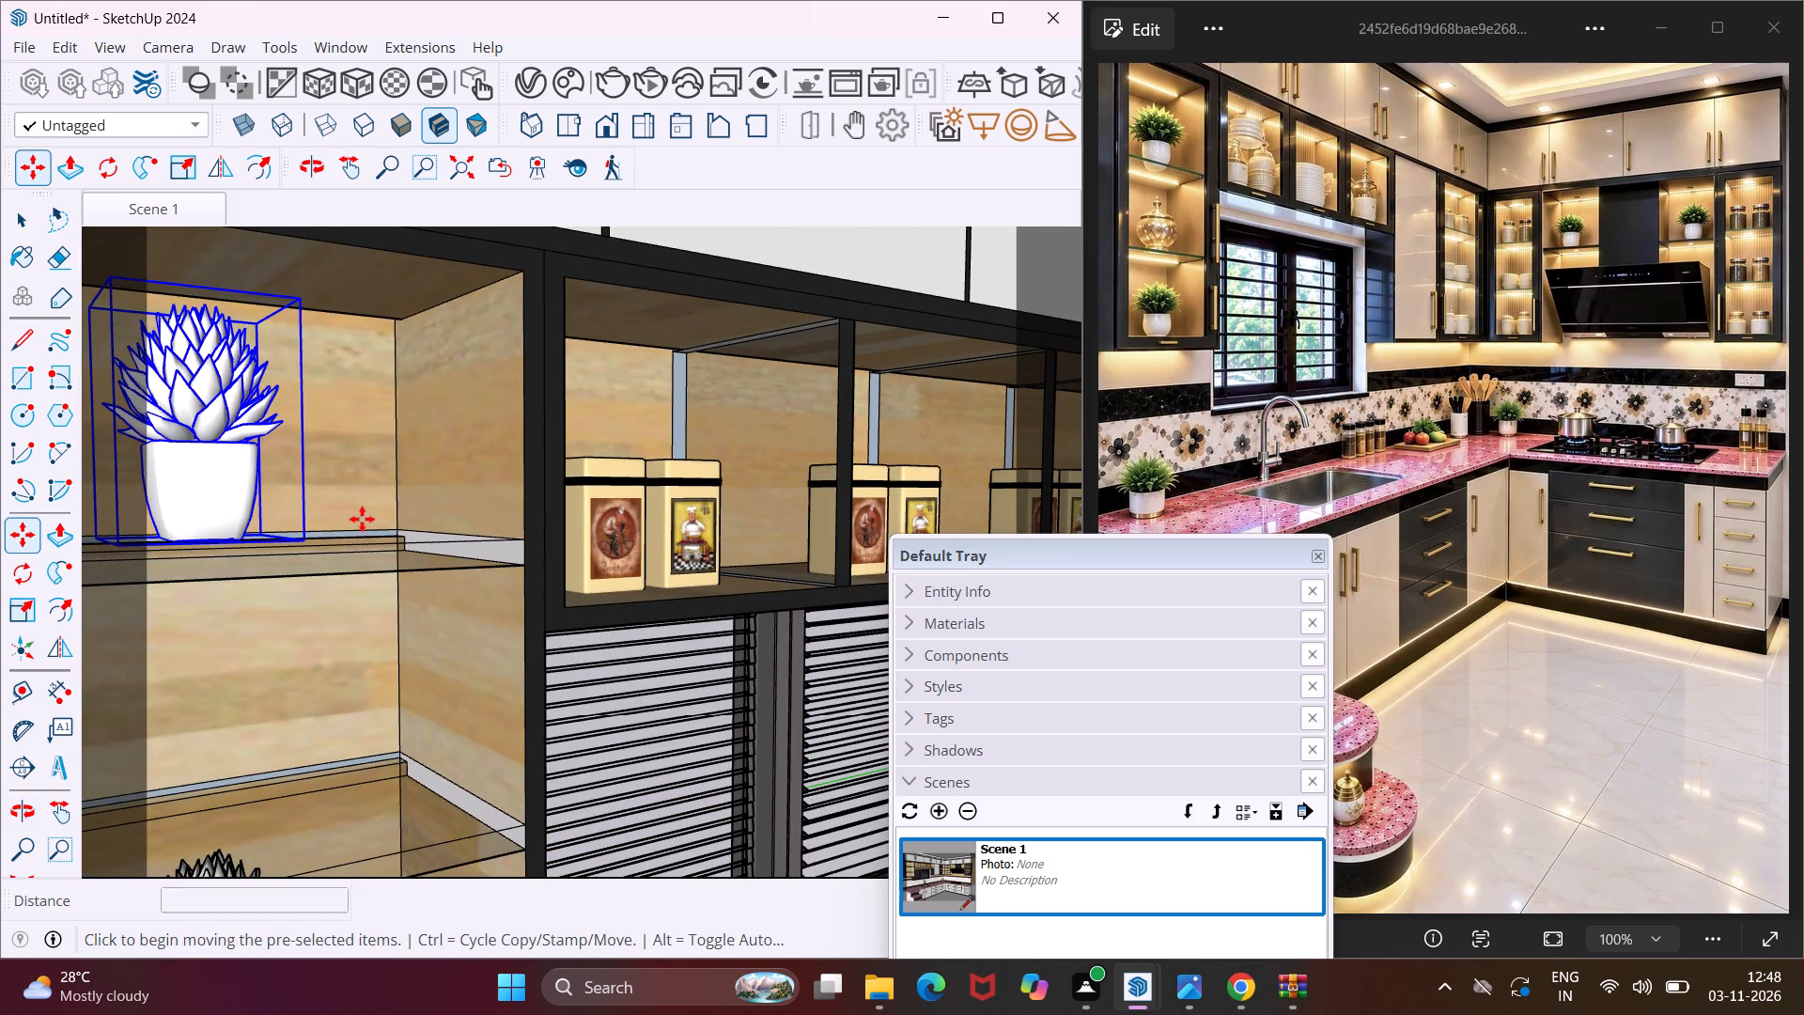
scroll(386, 506, "down", 1)
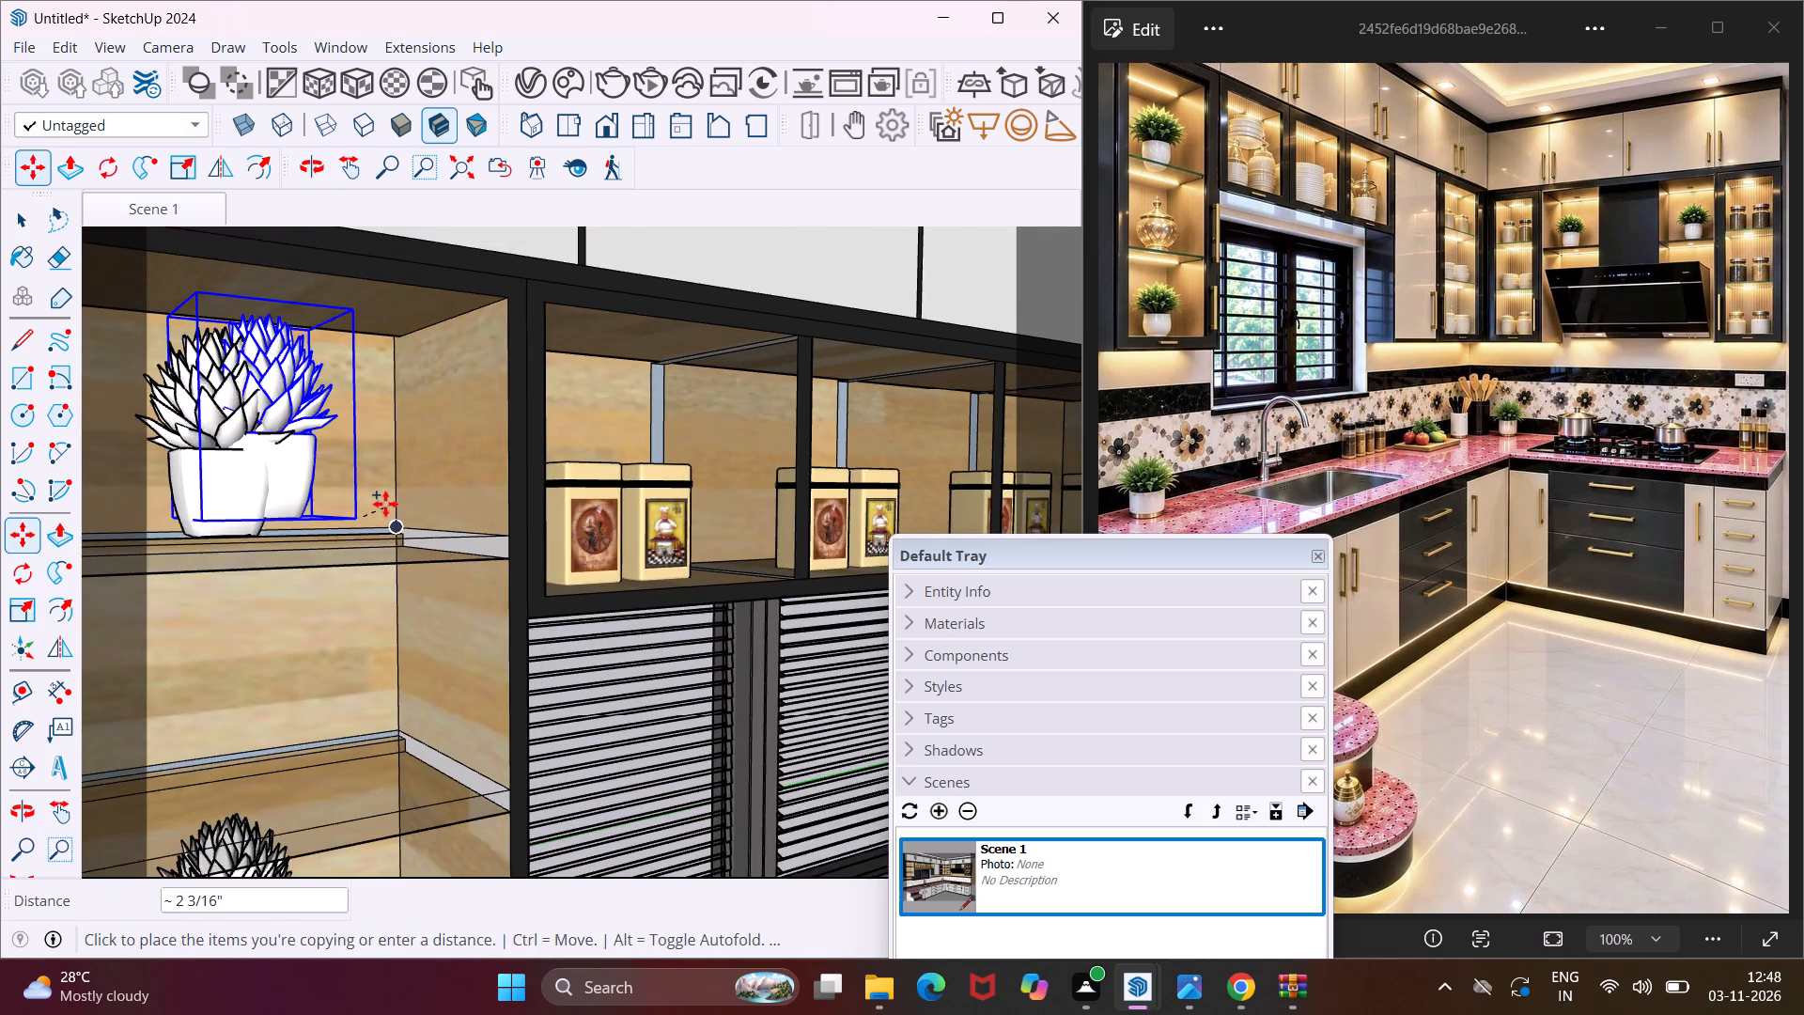
middle_click_drag(385, 504, 420, 364)
scroll(420, 364, "down", 14)
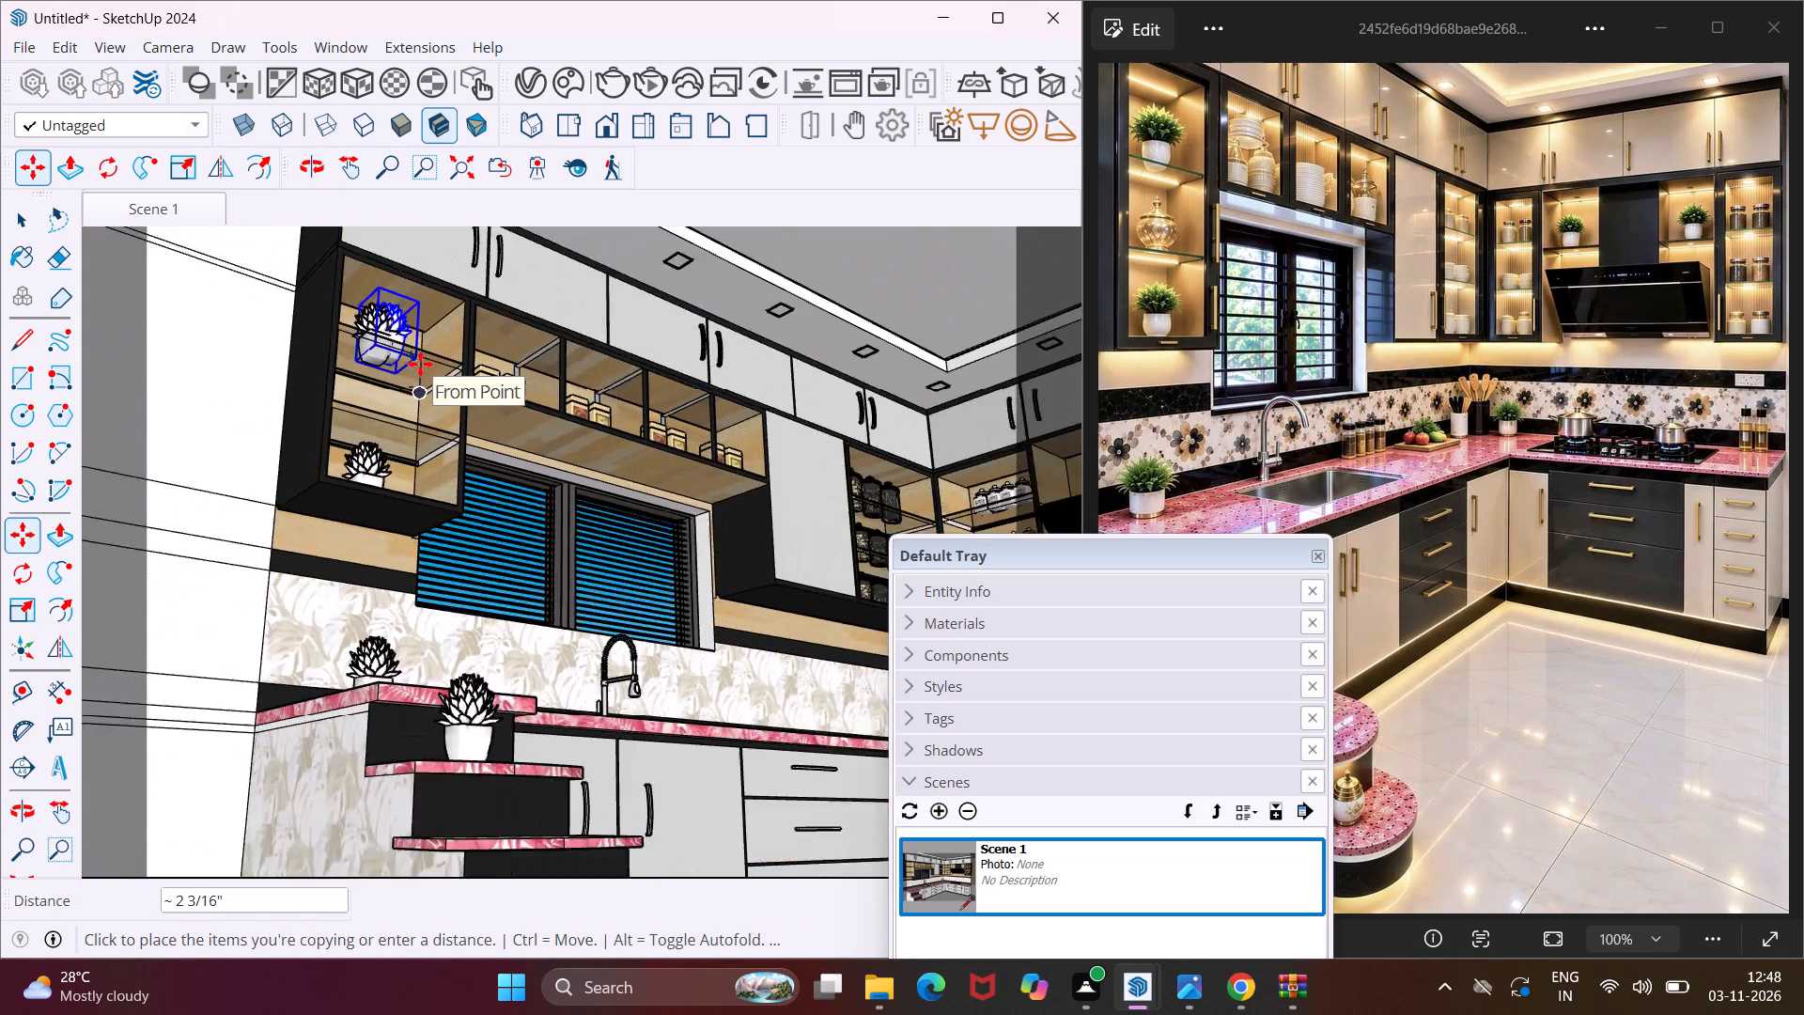
scroll(420, 364, "down", 3)
middle_click_drag(457, 440, 490, 625)
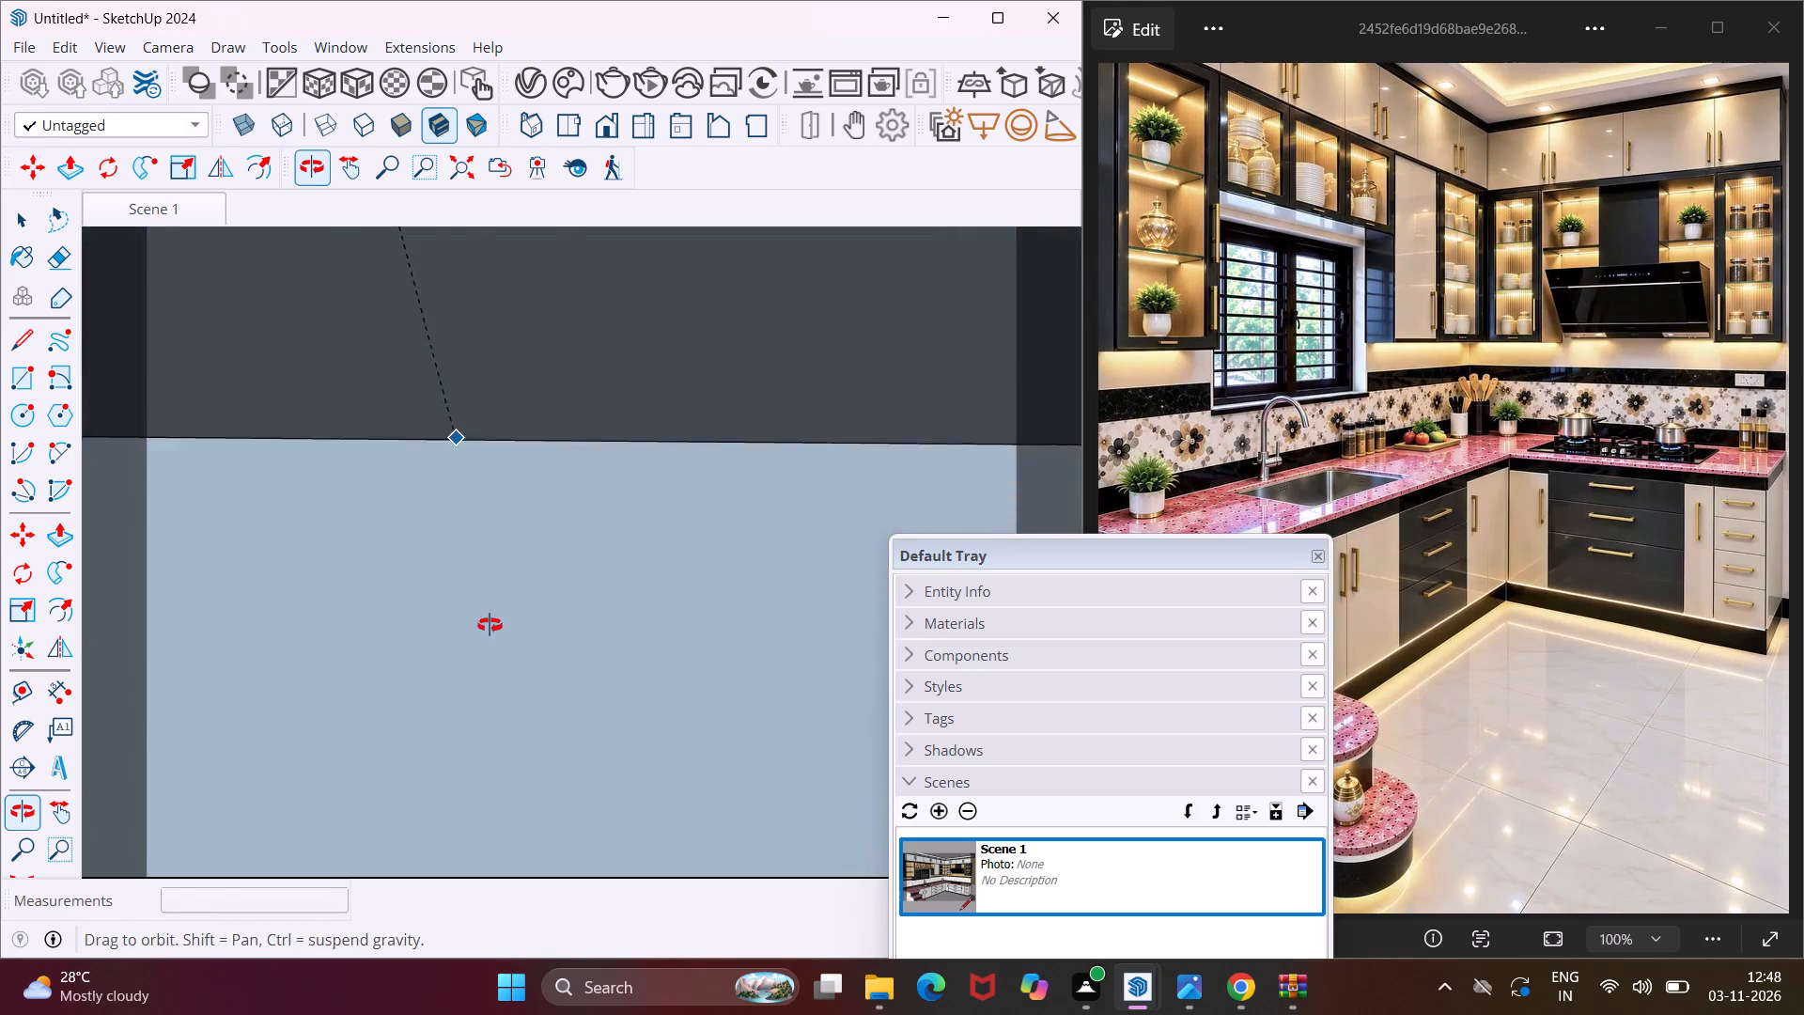
middle_click_drag(490, 625, 490, 628)
scroll(490, 628, "down", 2)
scroll(490, 628, "up", 1)
scroll(490, 628, "down", 11)
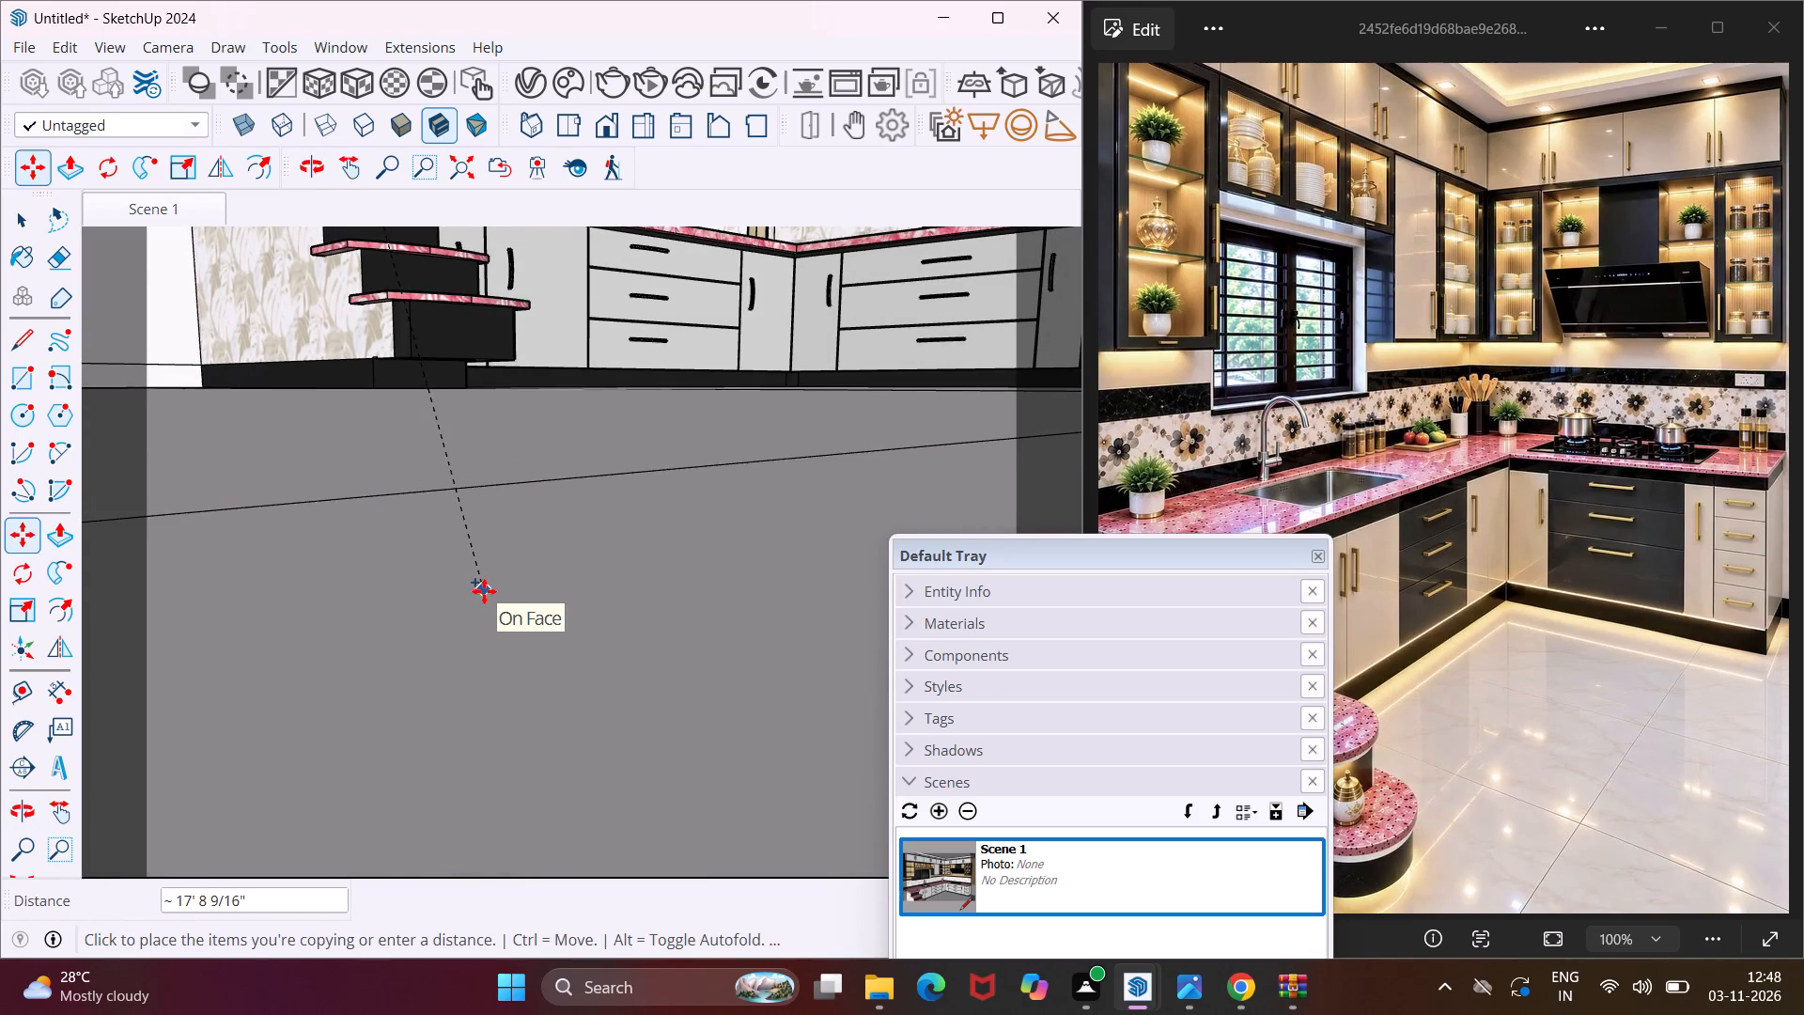
scroll(484, 591, "down", 10)
middle_click_drag(436, 359, 437, 572)
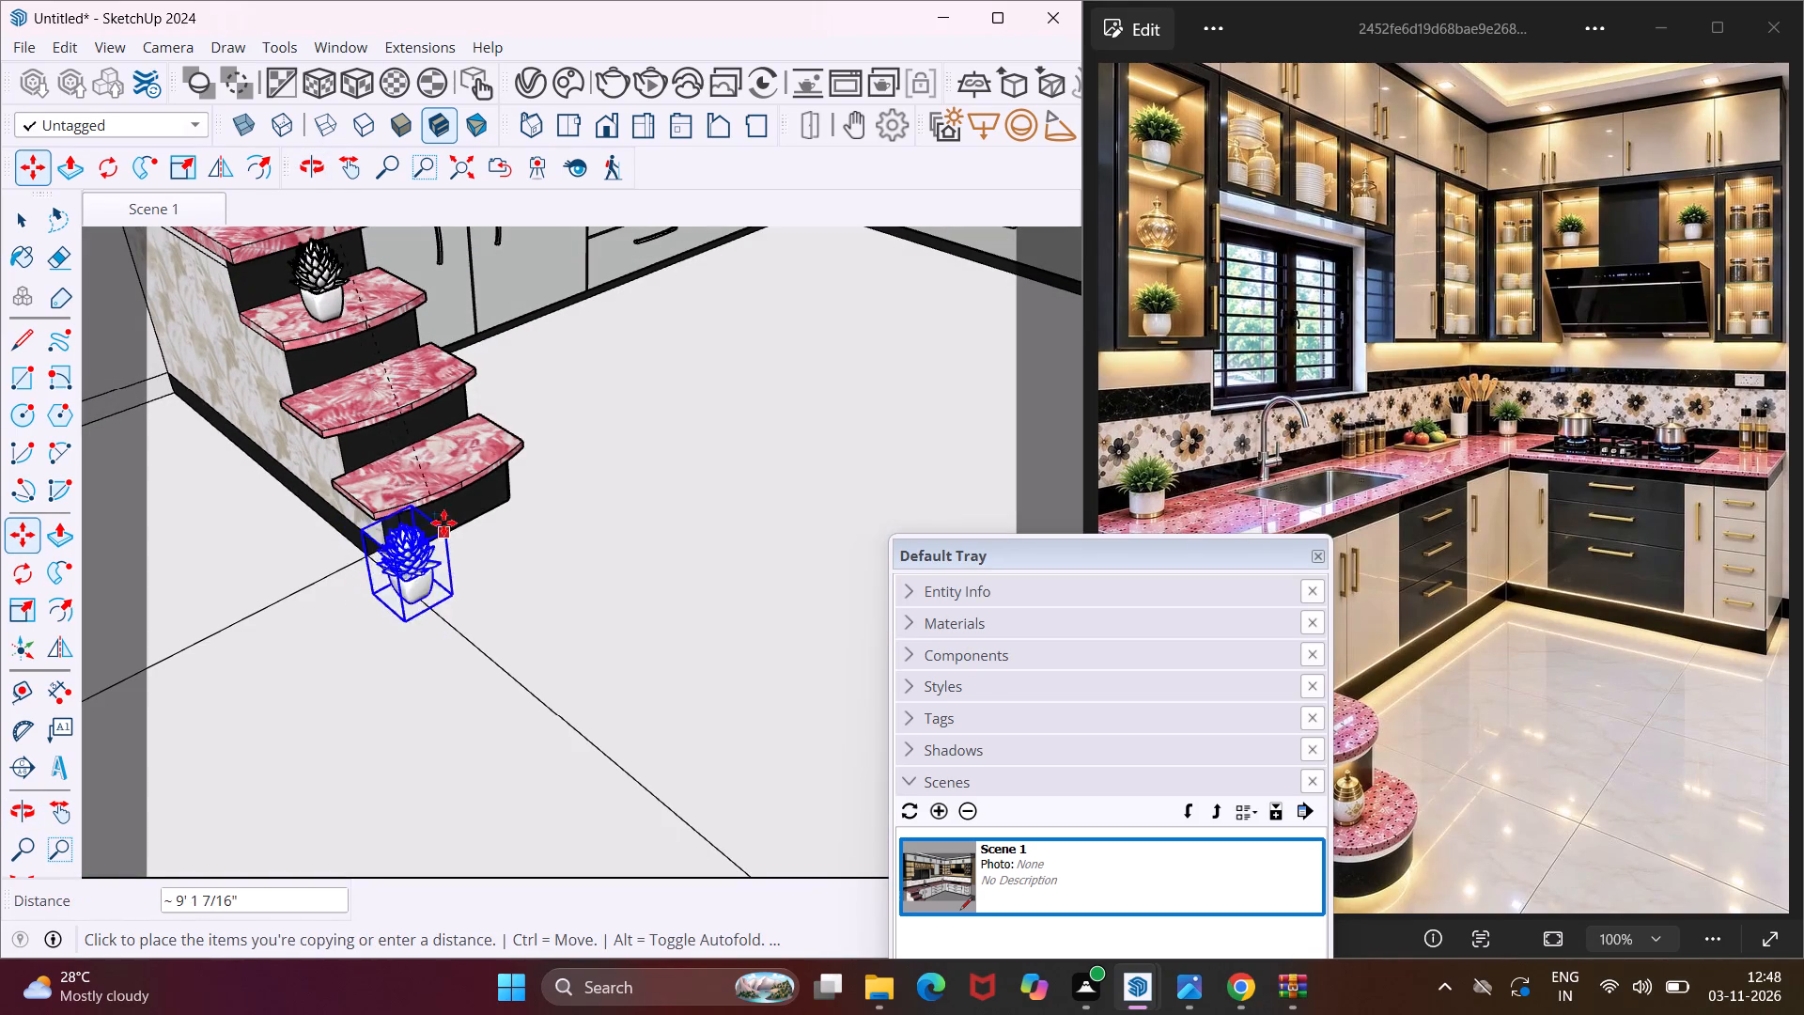
scroll(439, 456, "up", 8)
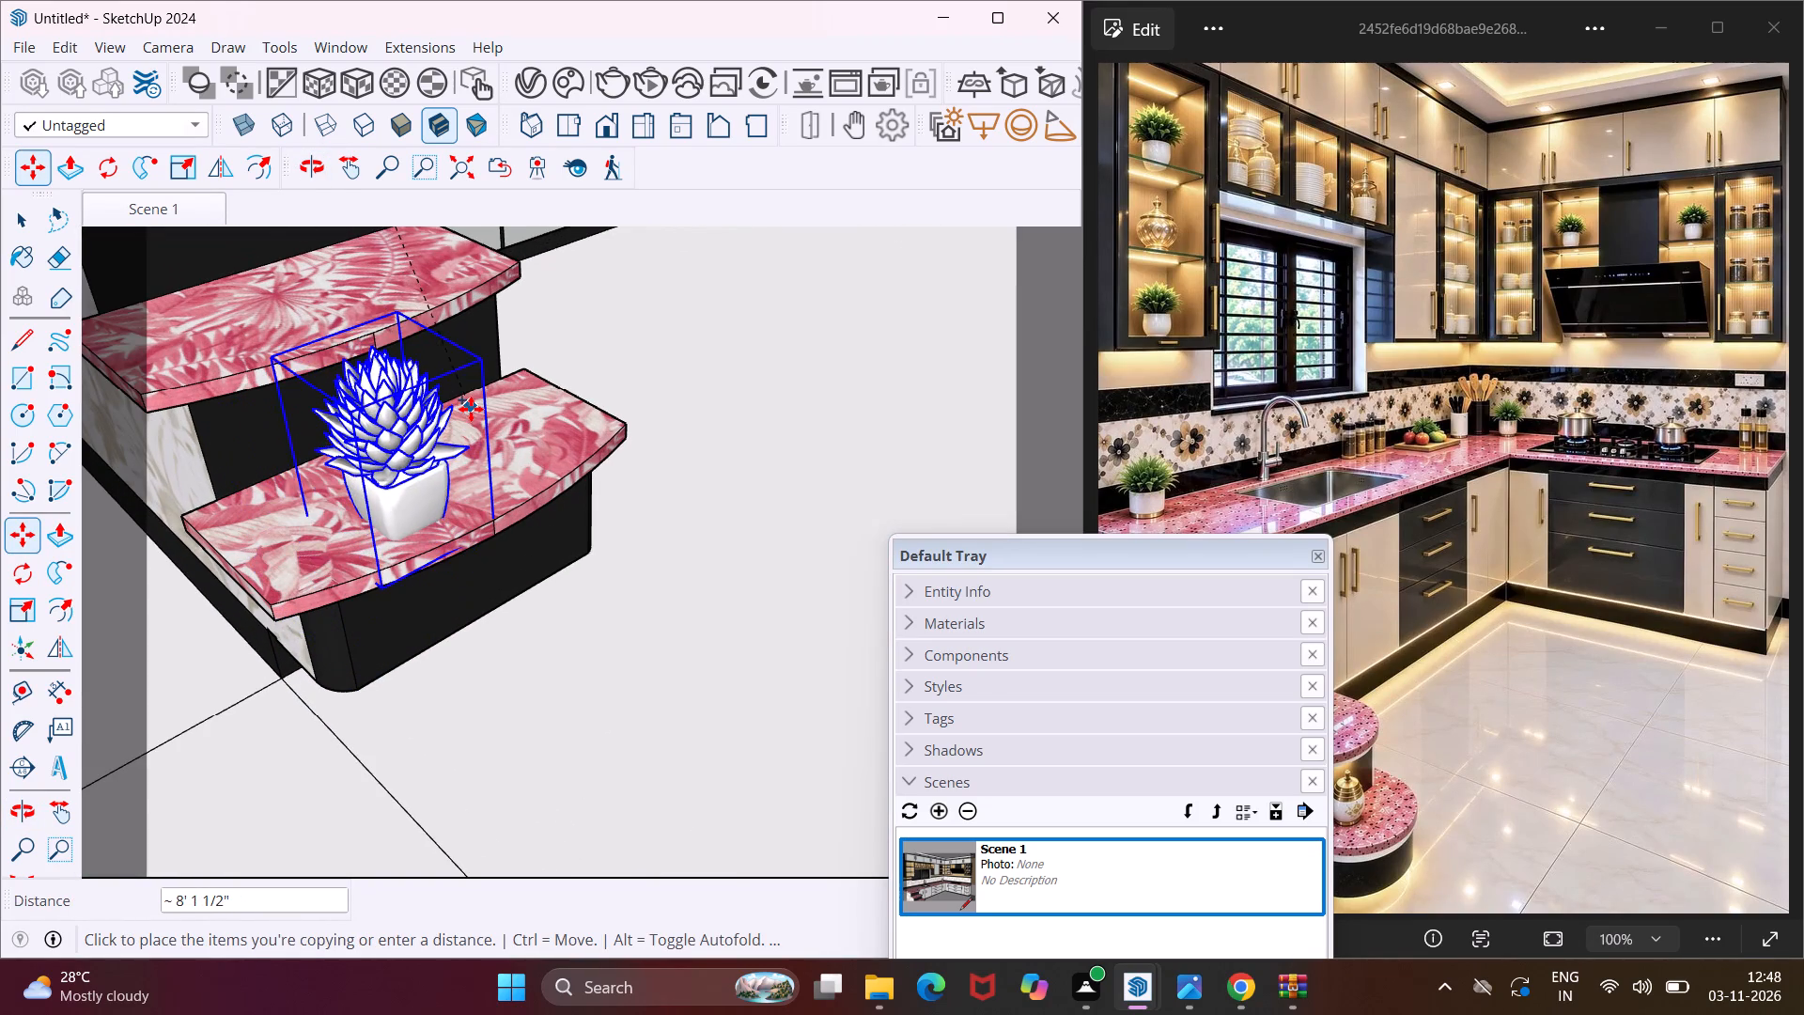
left_click(472, 397)
scroll(476, 461, "down", 4)
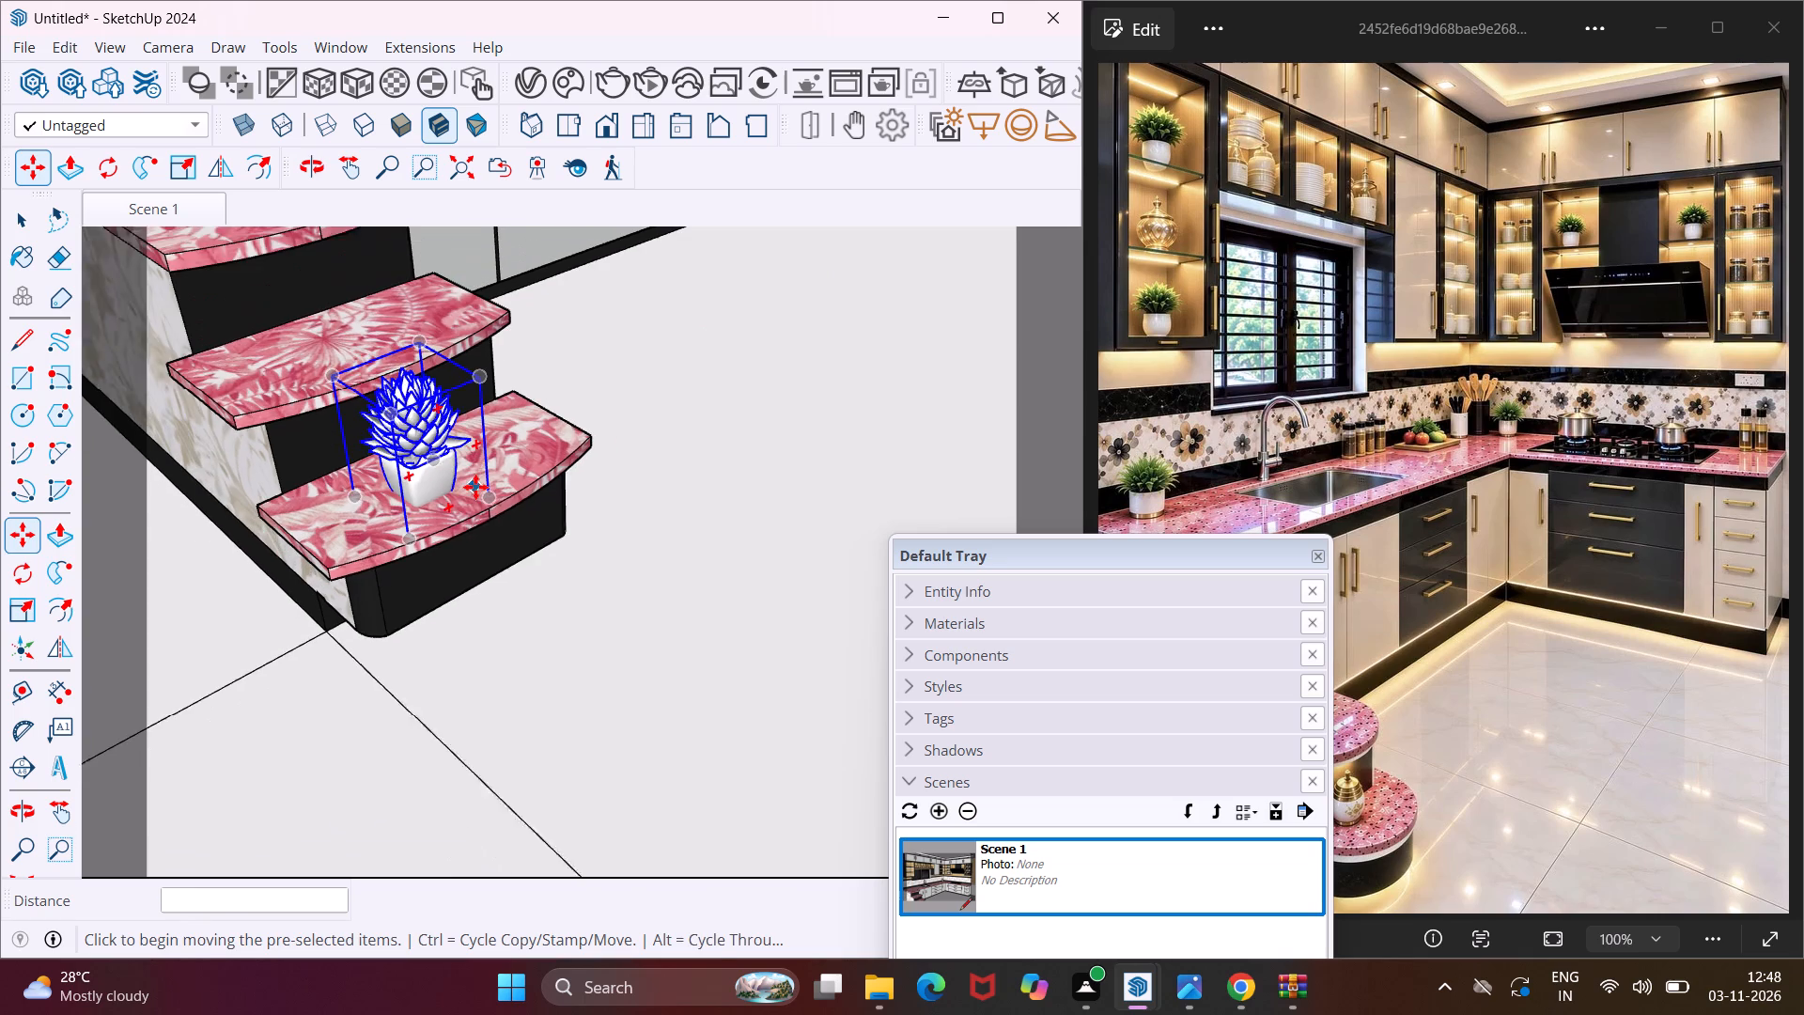
key("Escape")
scroll(470, 505, "down", 5)
middle_click_drag(469, 505, 511, 358)
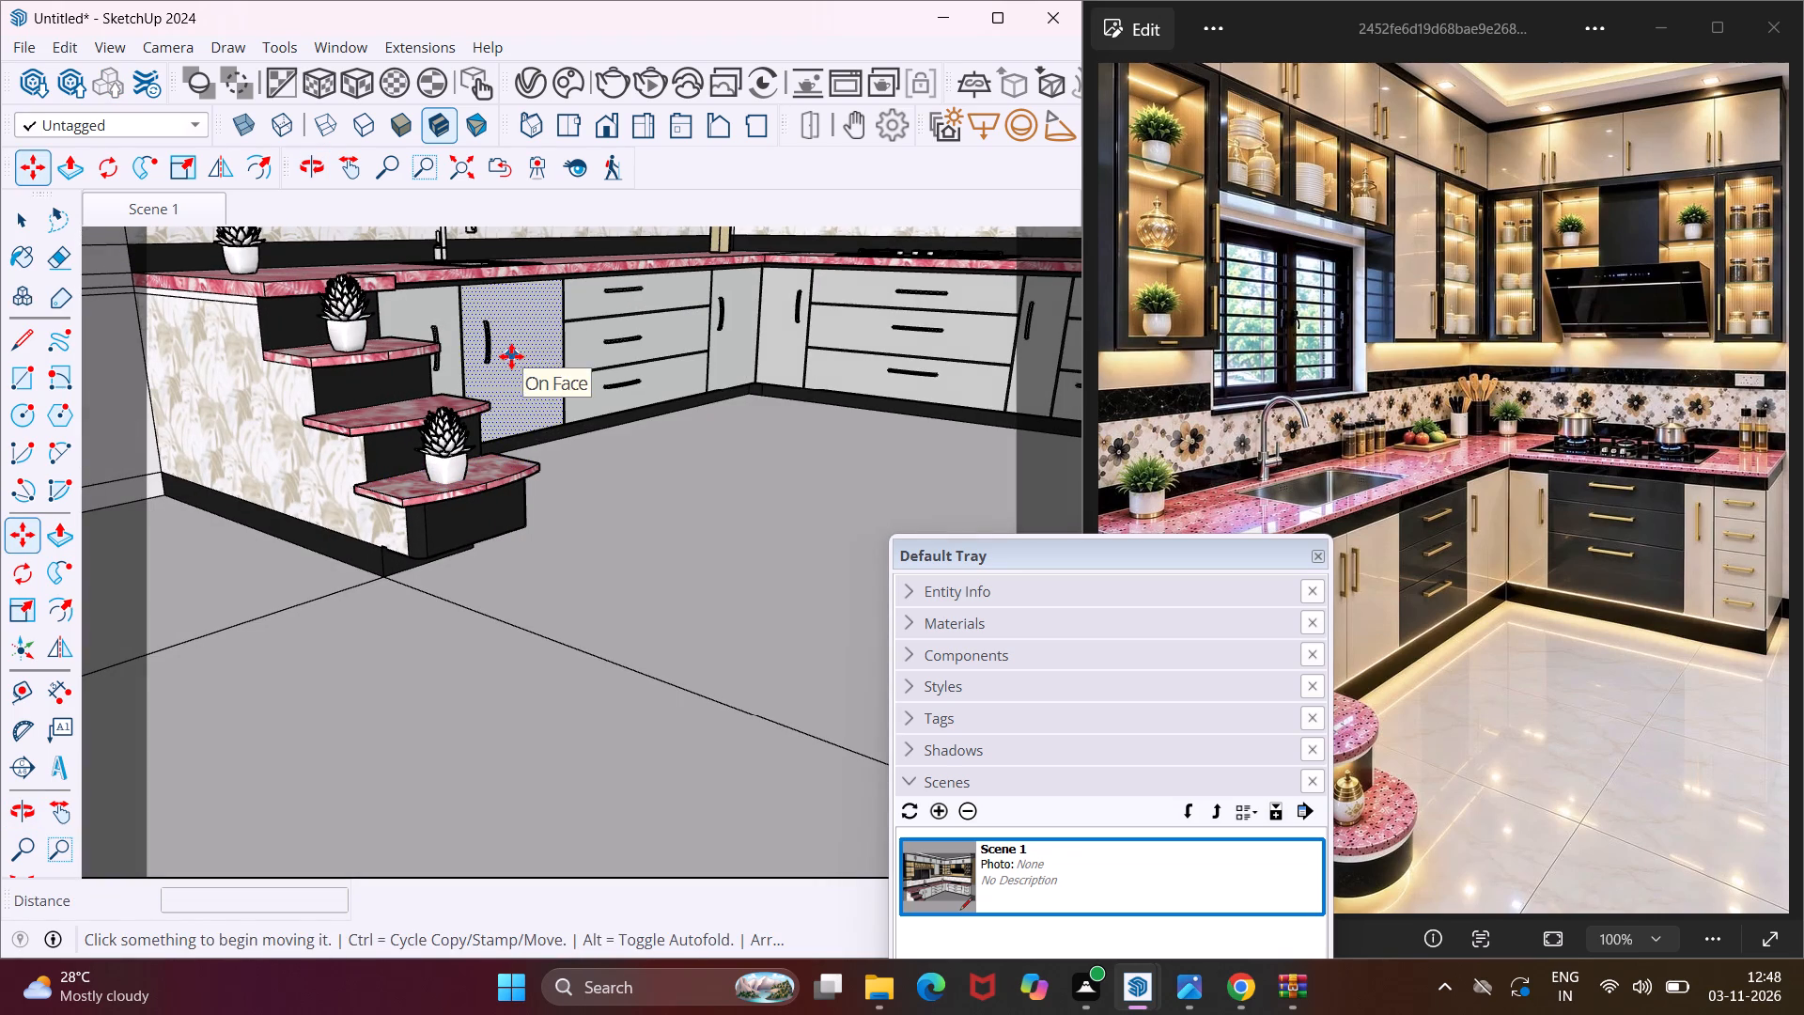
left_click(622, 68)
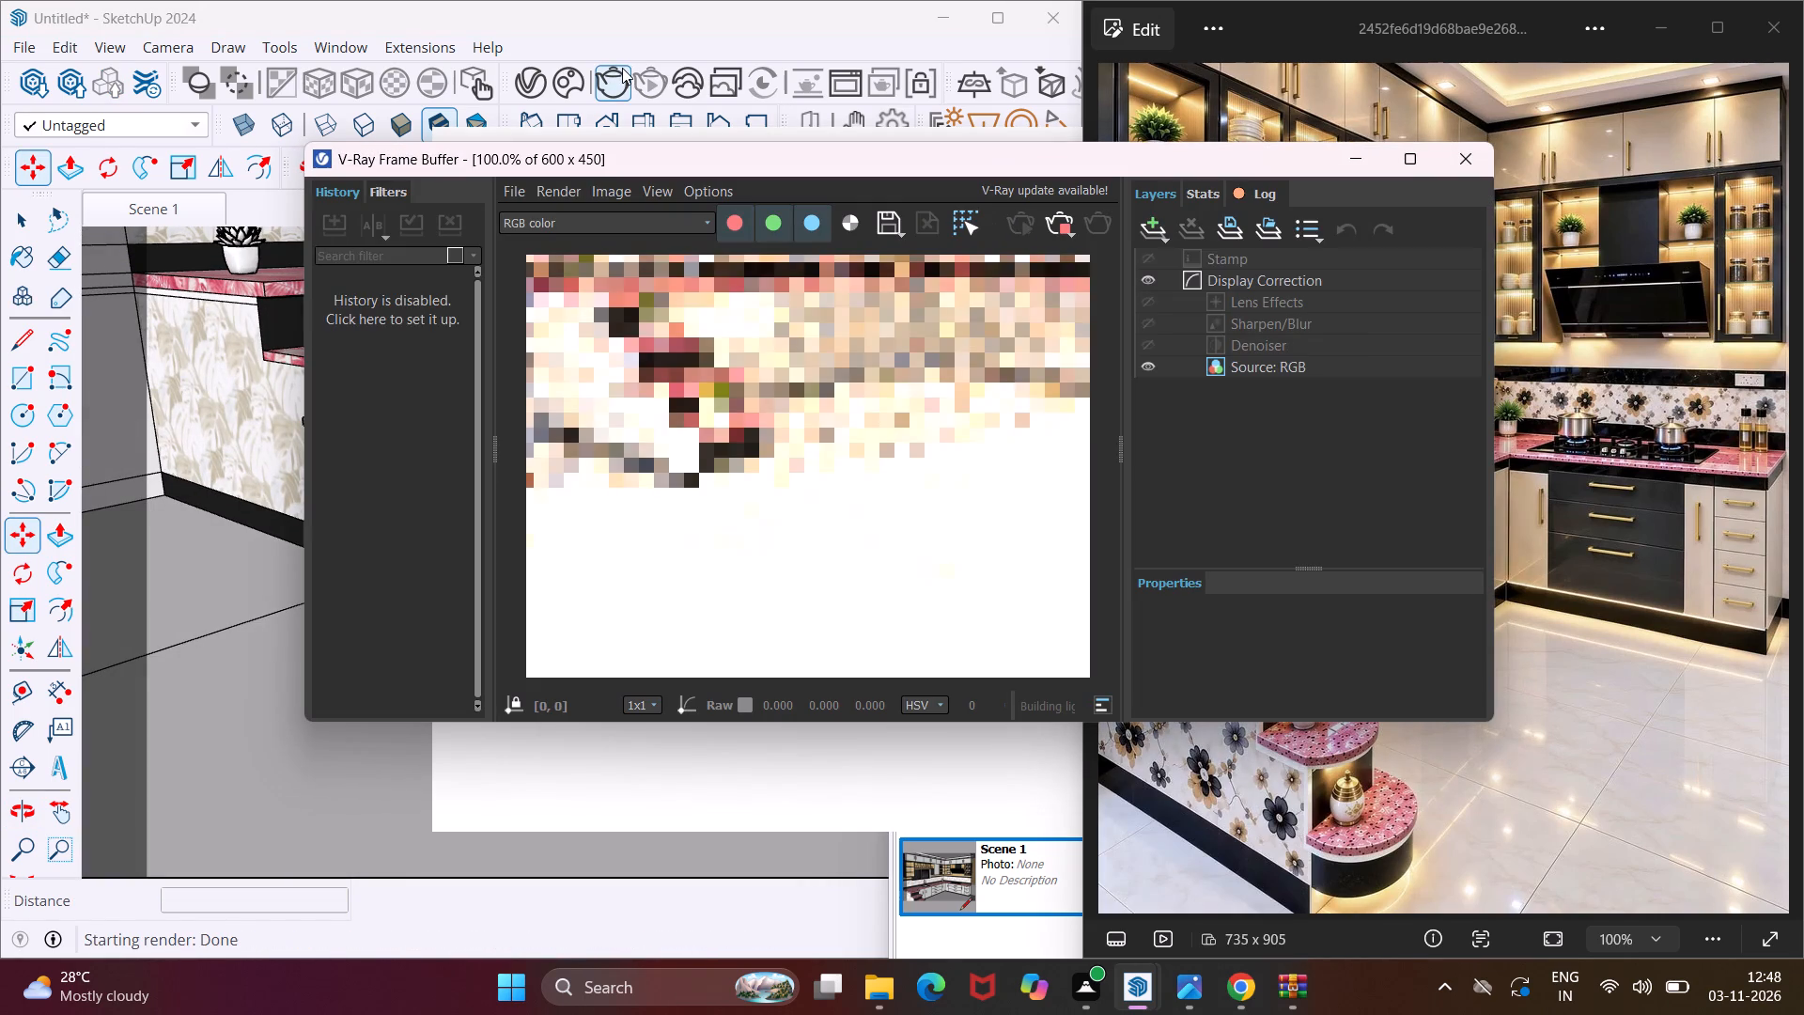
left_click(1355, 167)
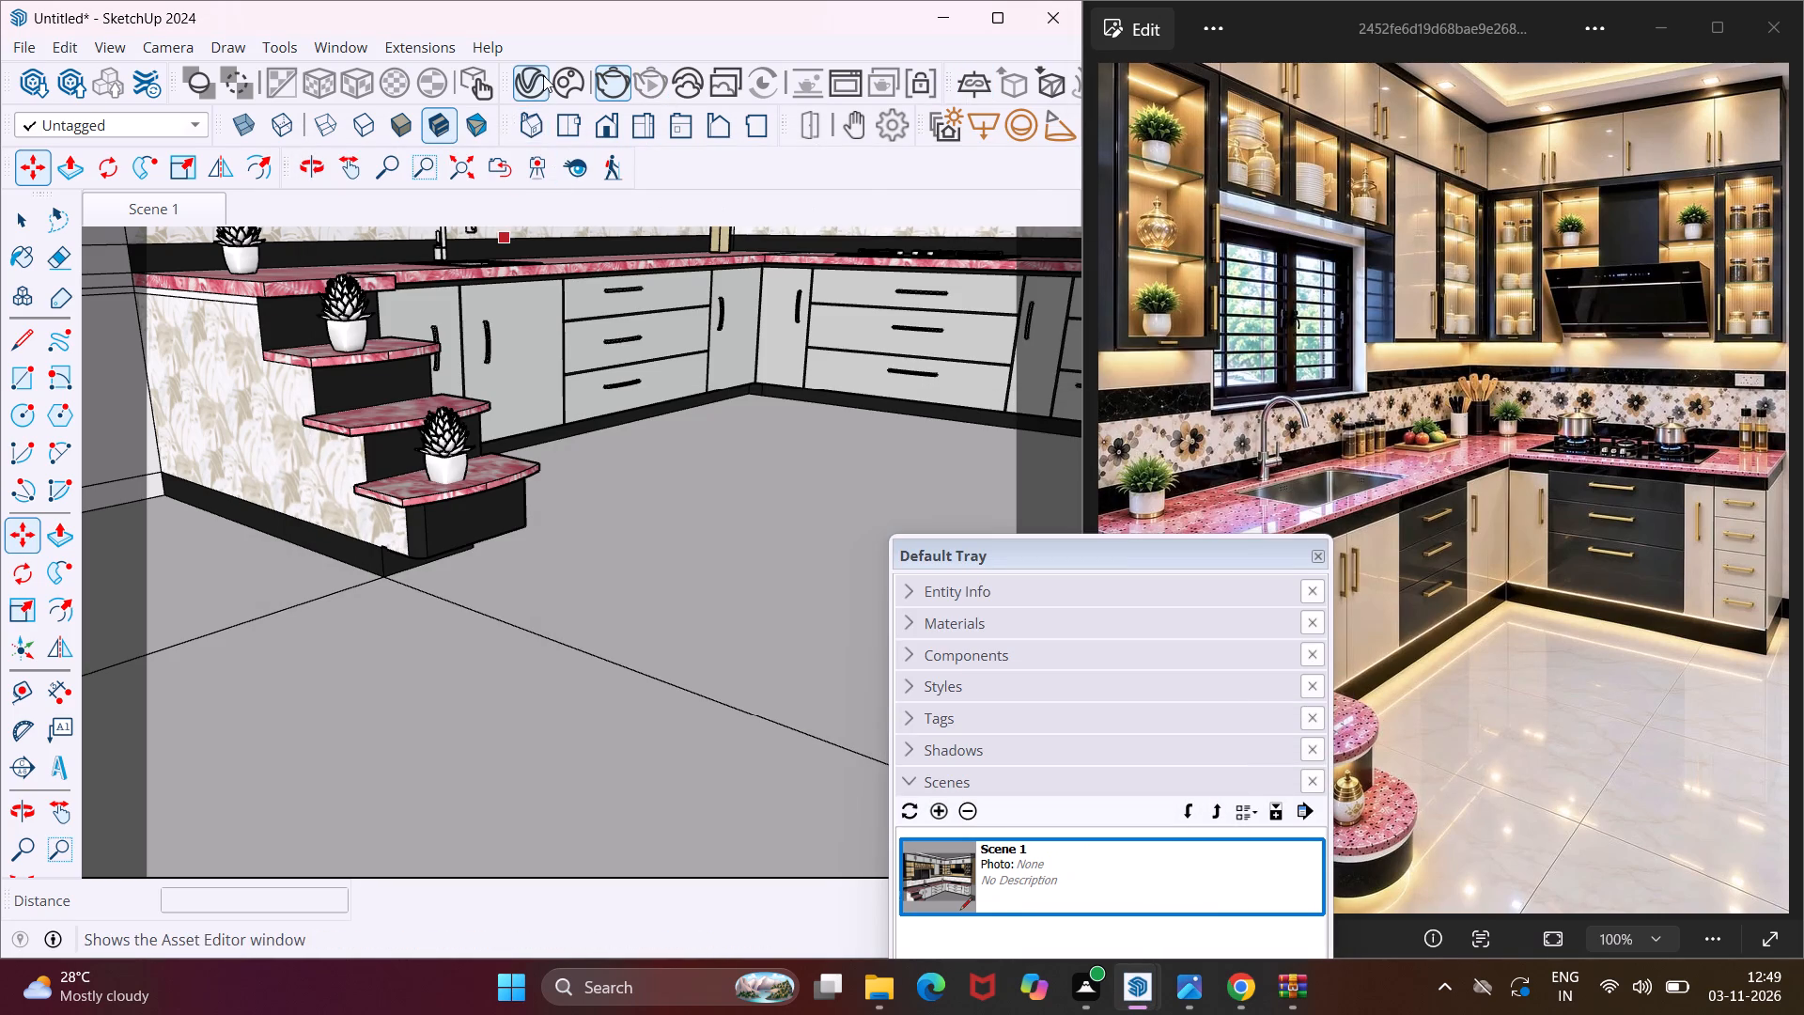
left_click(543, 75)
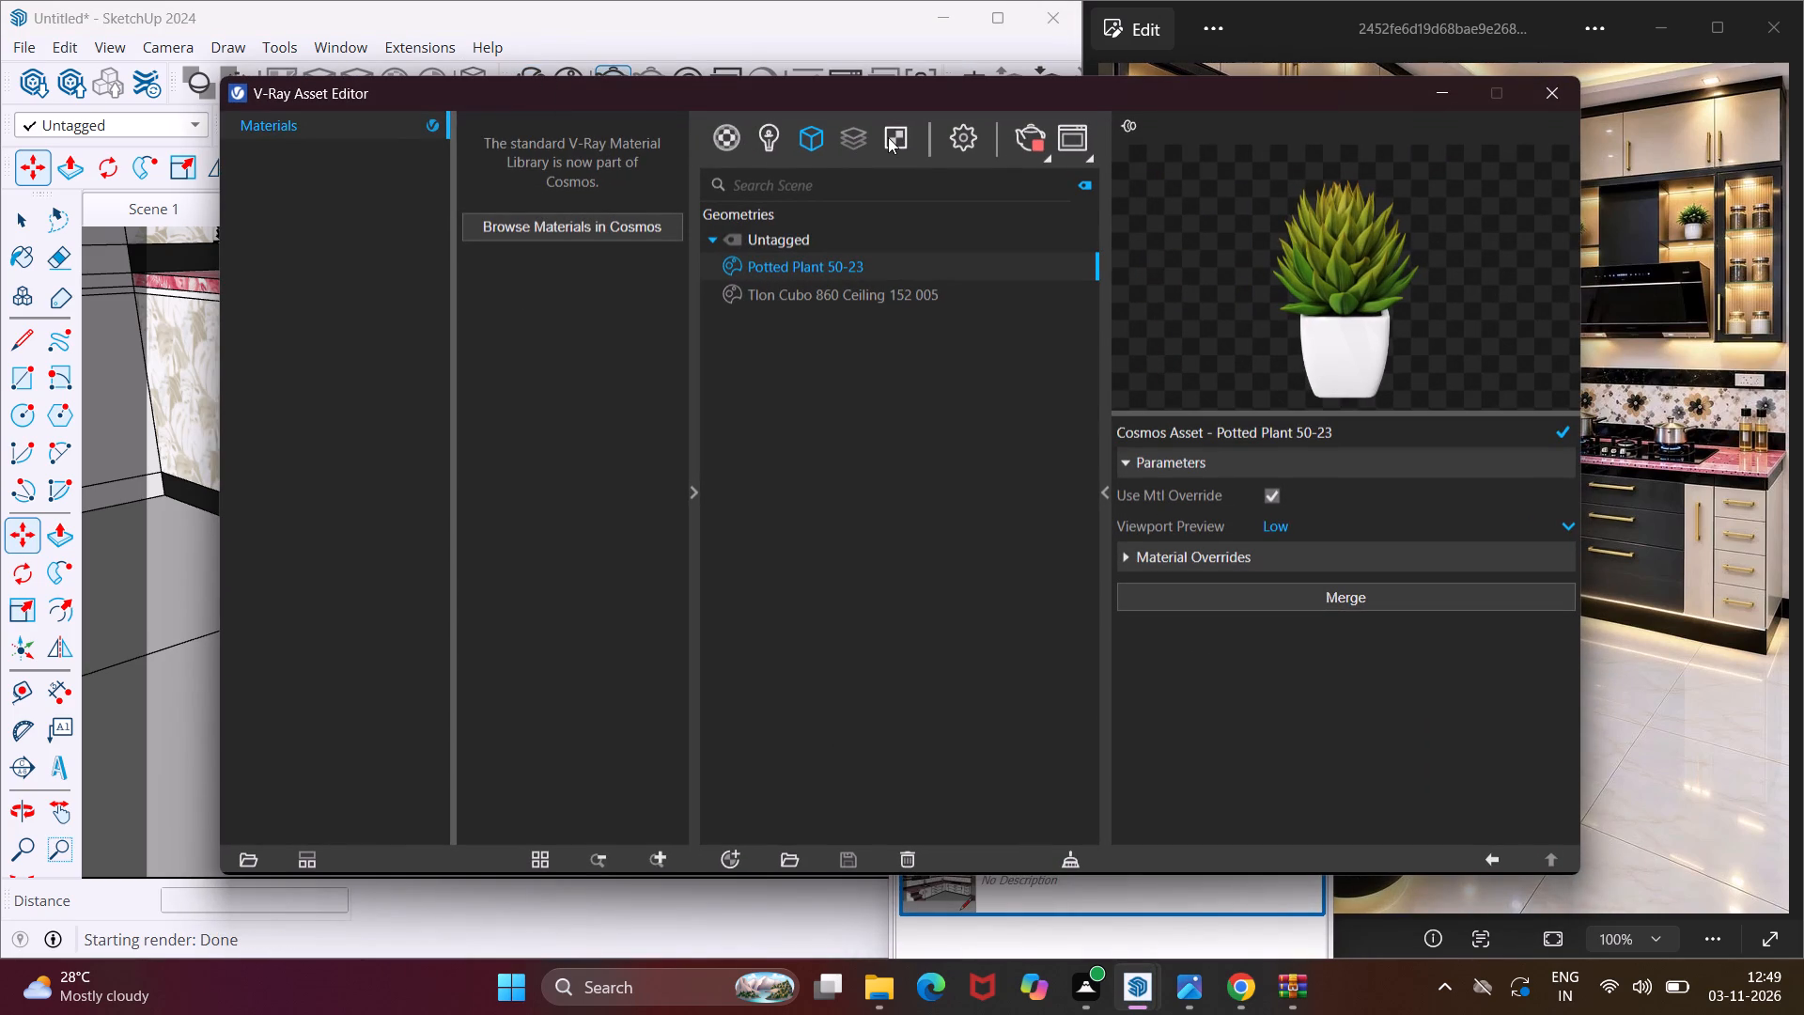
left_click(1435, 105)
Open the Decorations category under Accessories in the downloaded Chaos Cosmos 3D models.
left_click(578, 67)
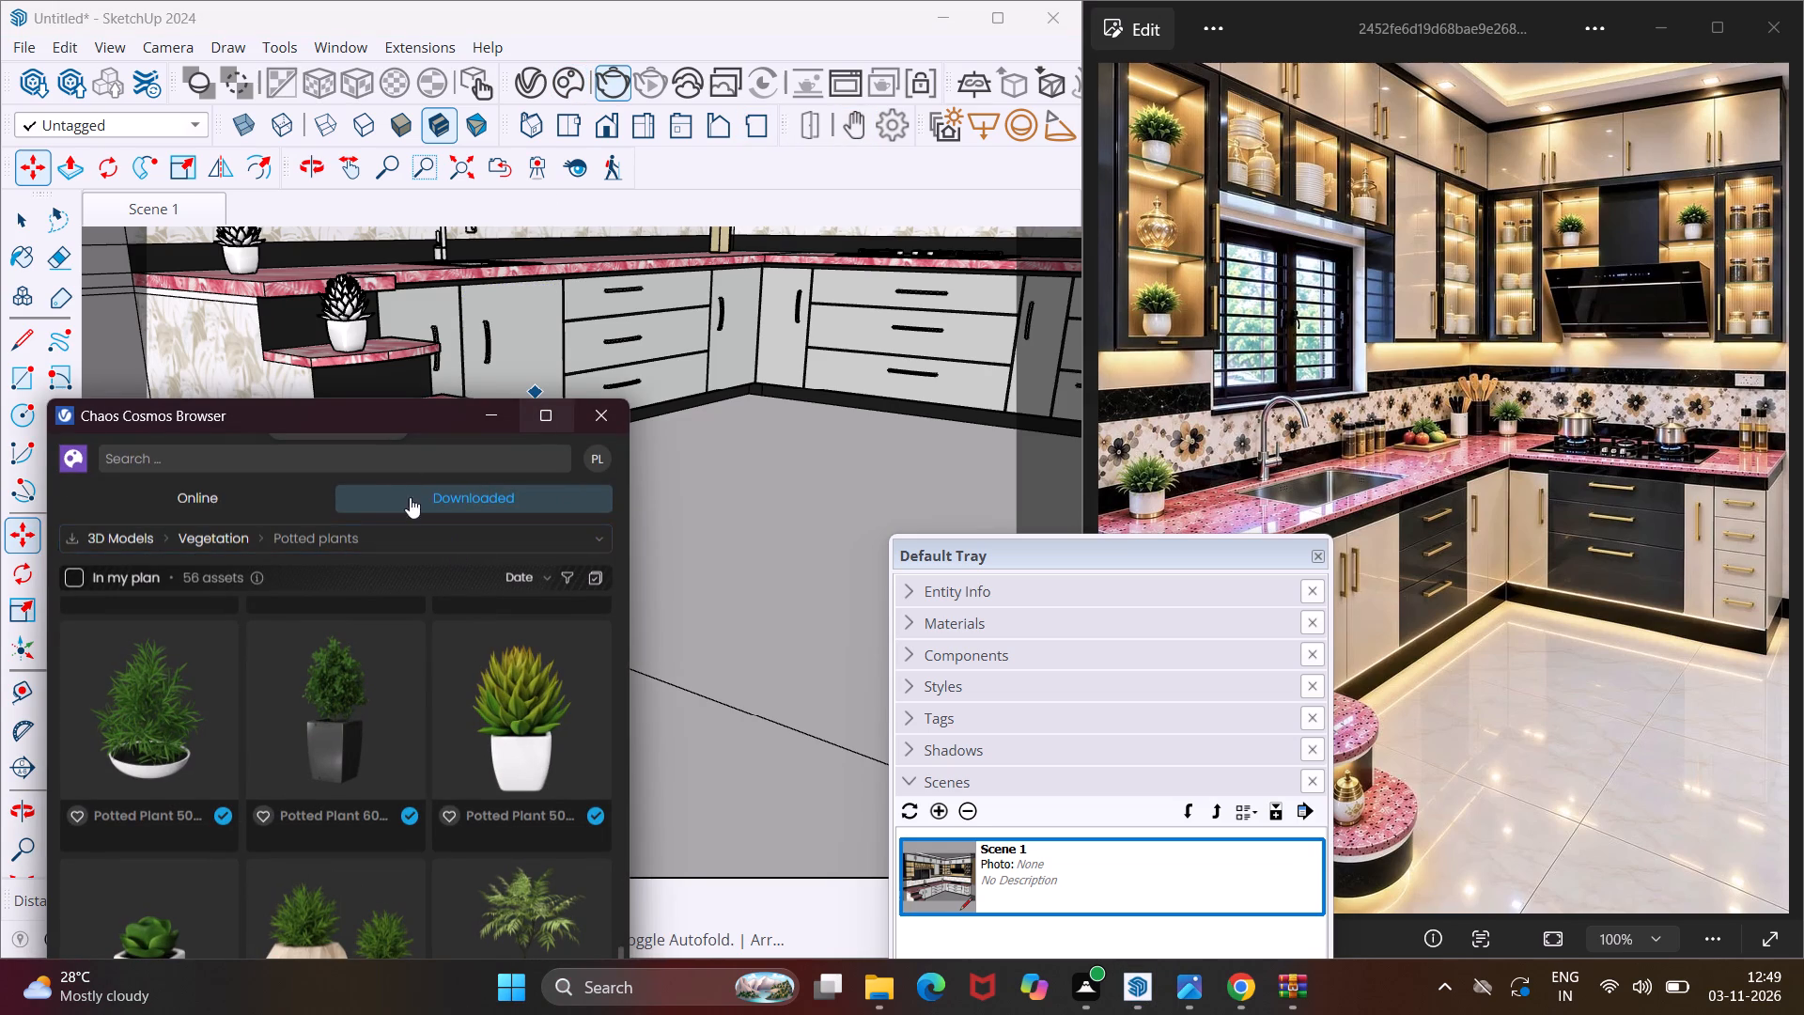
left_click(431, 530)
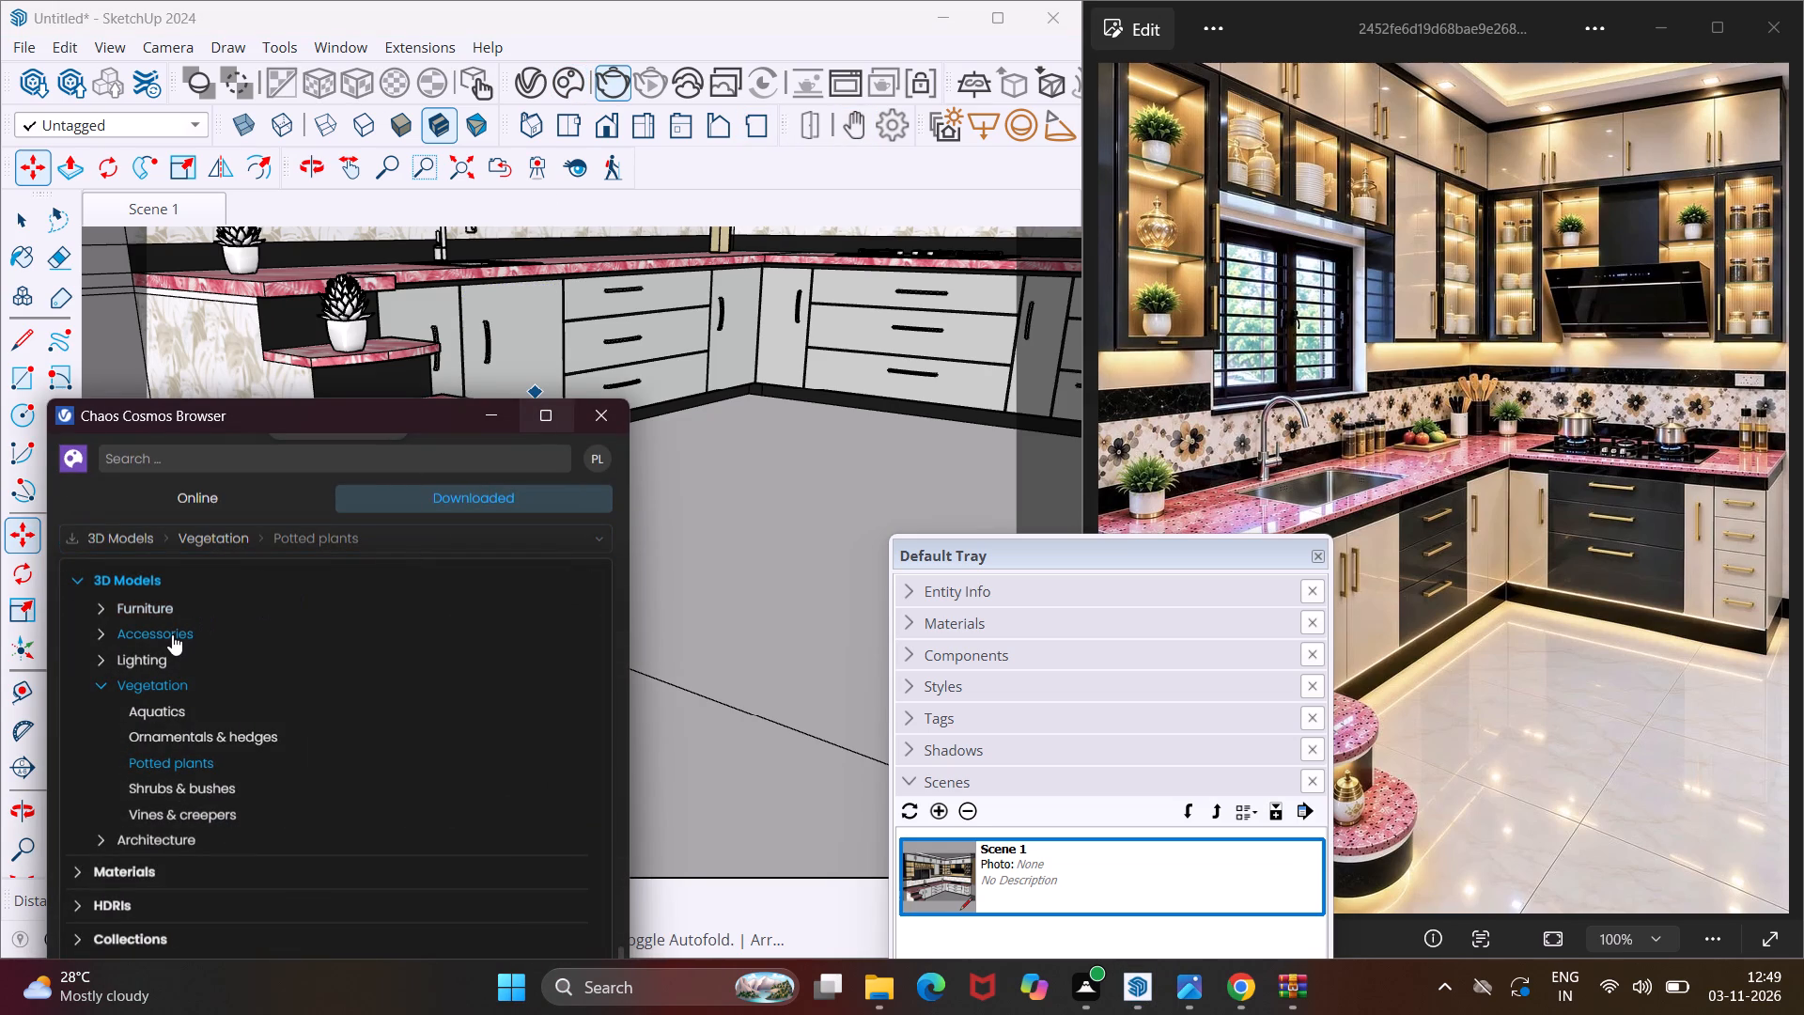
left_click(172, 634)
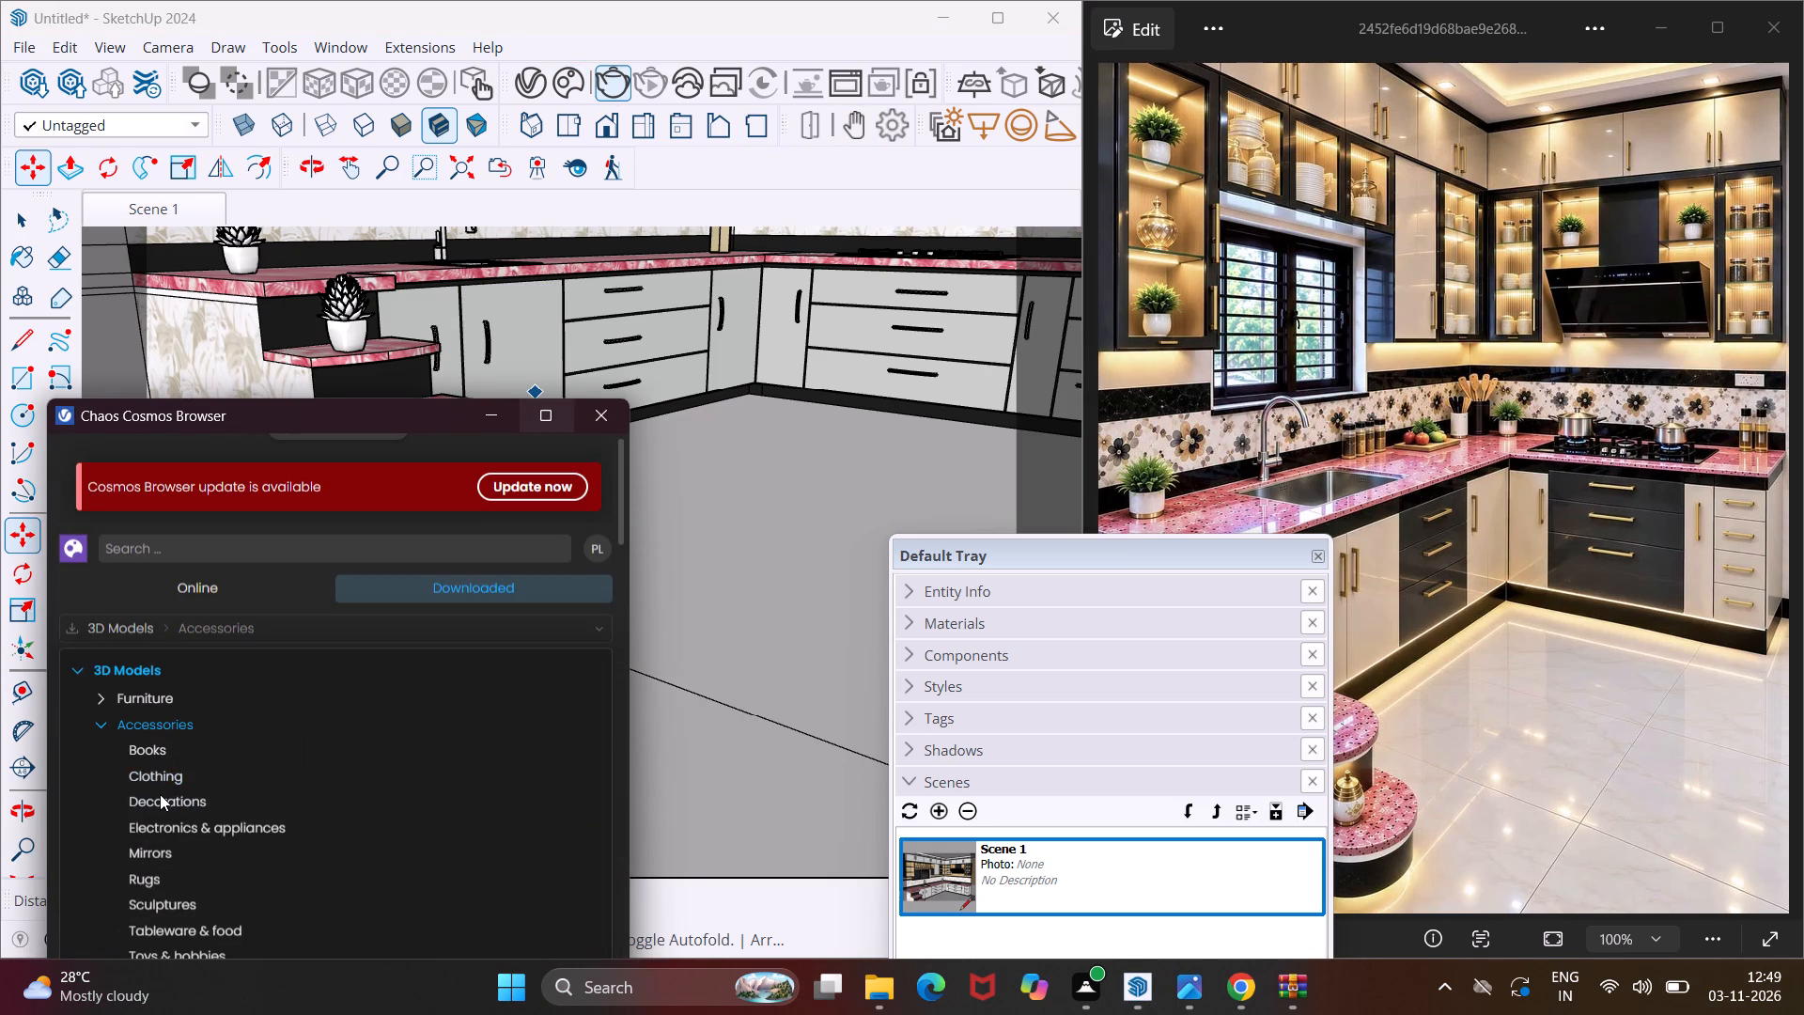
left_click(160, 794)
Import the brown gourd-shaped Interior Props vase from the Cosmos decorations and place it on the middle pink step at the counter's end.
scroll(160, 794, "down", 2)
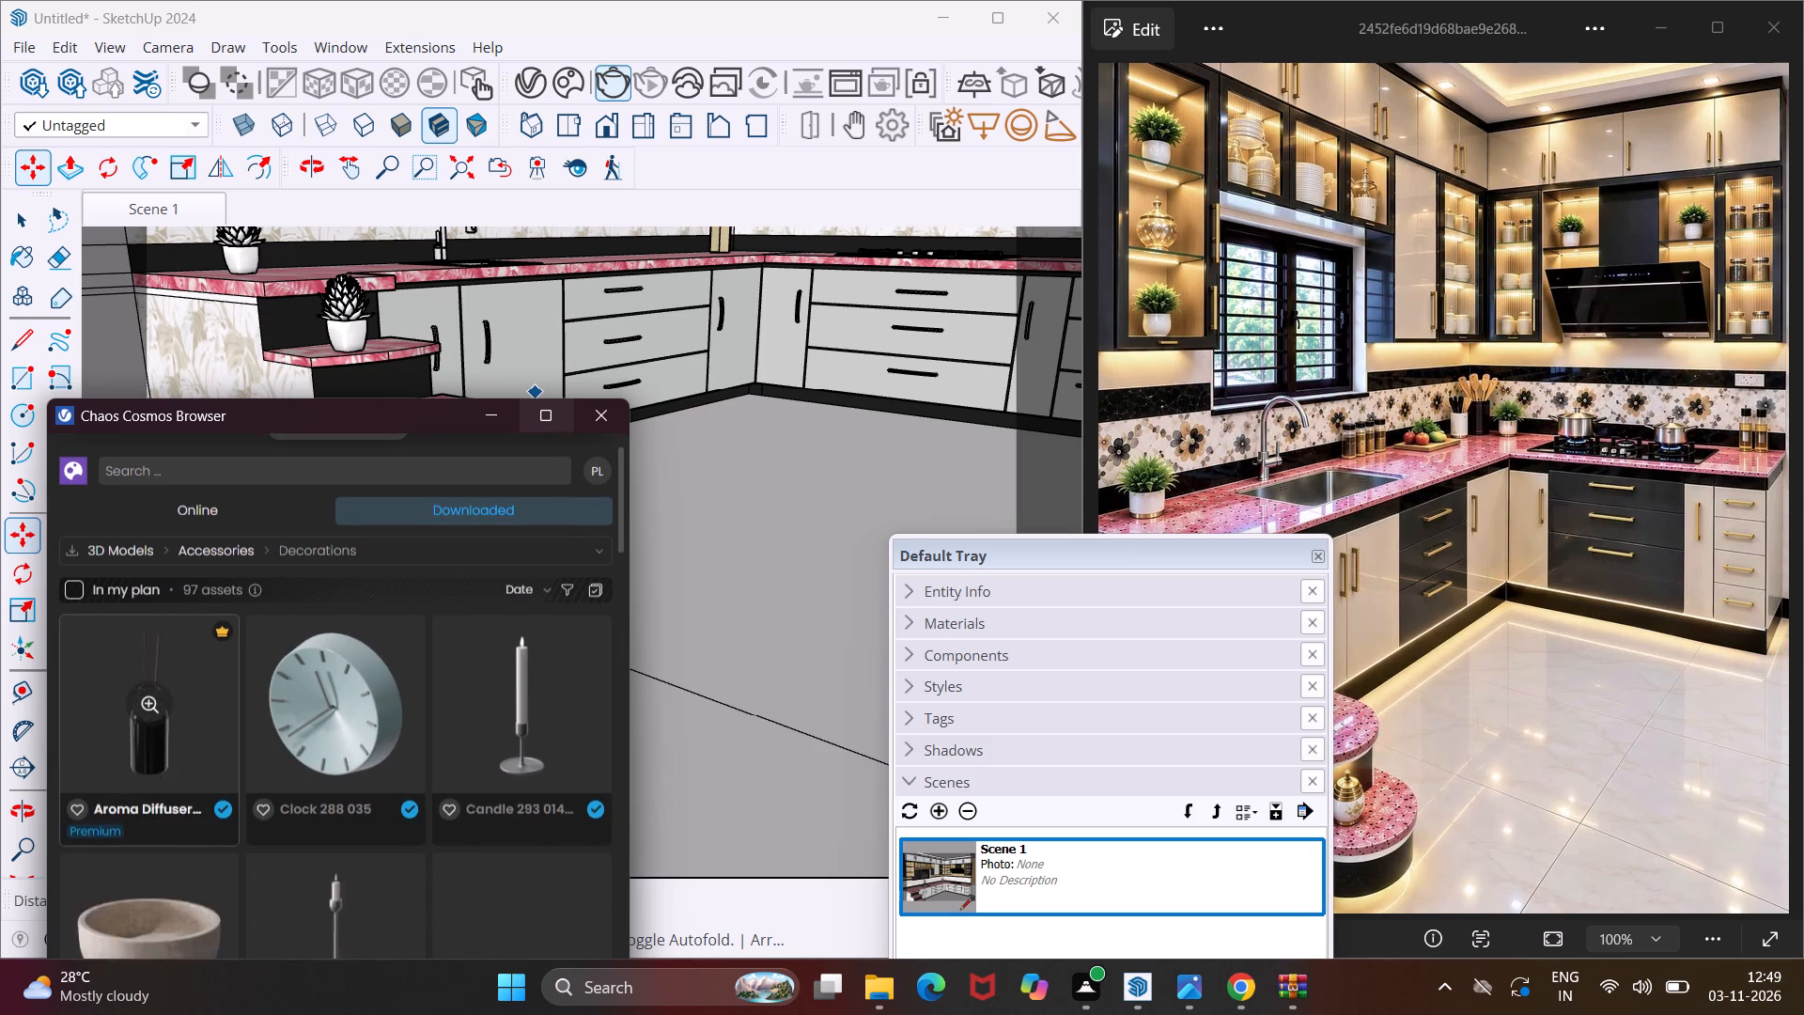
scroll(163, 807, "down", 10)
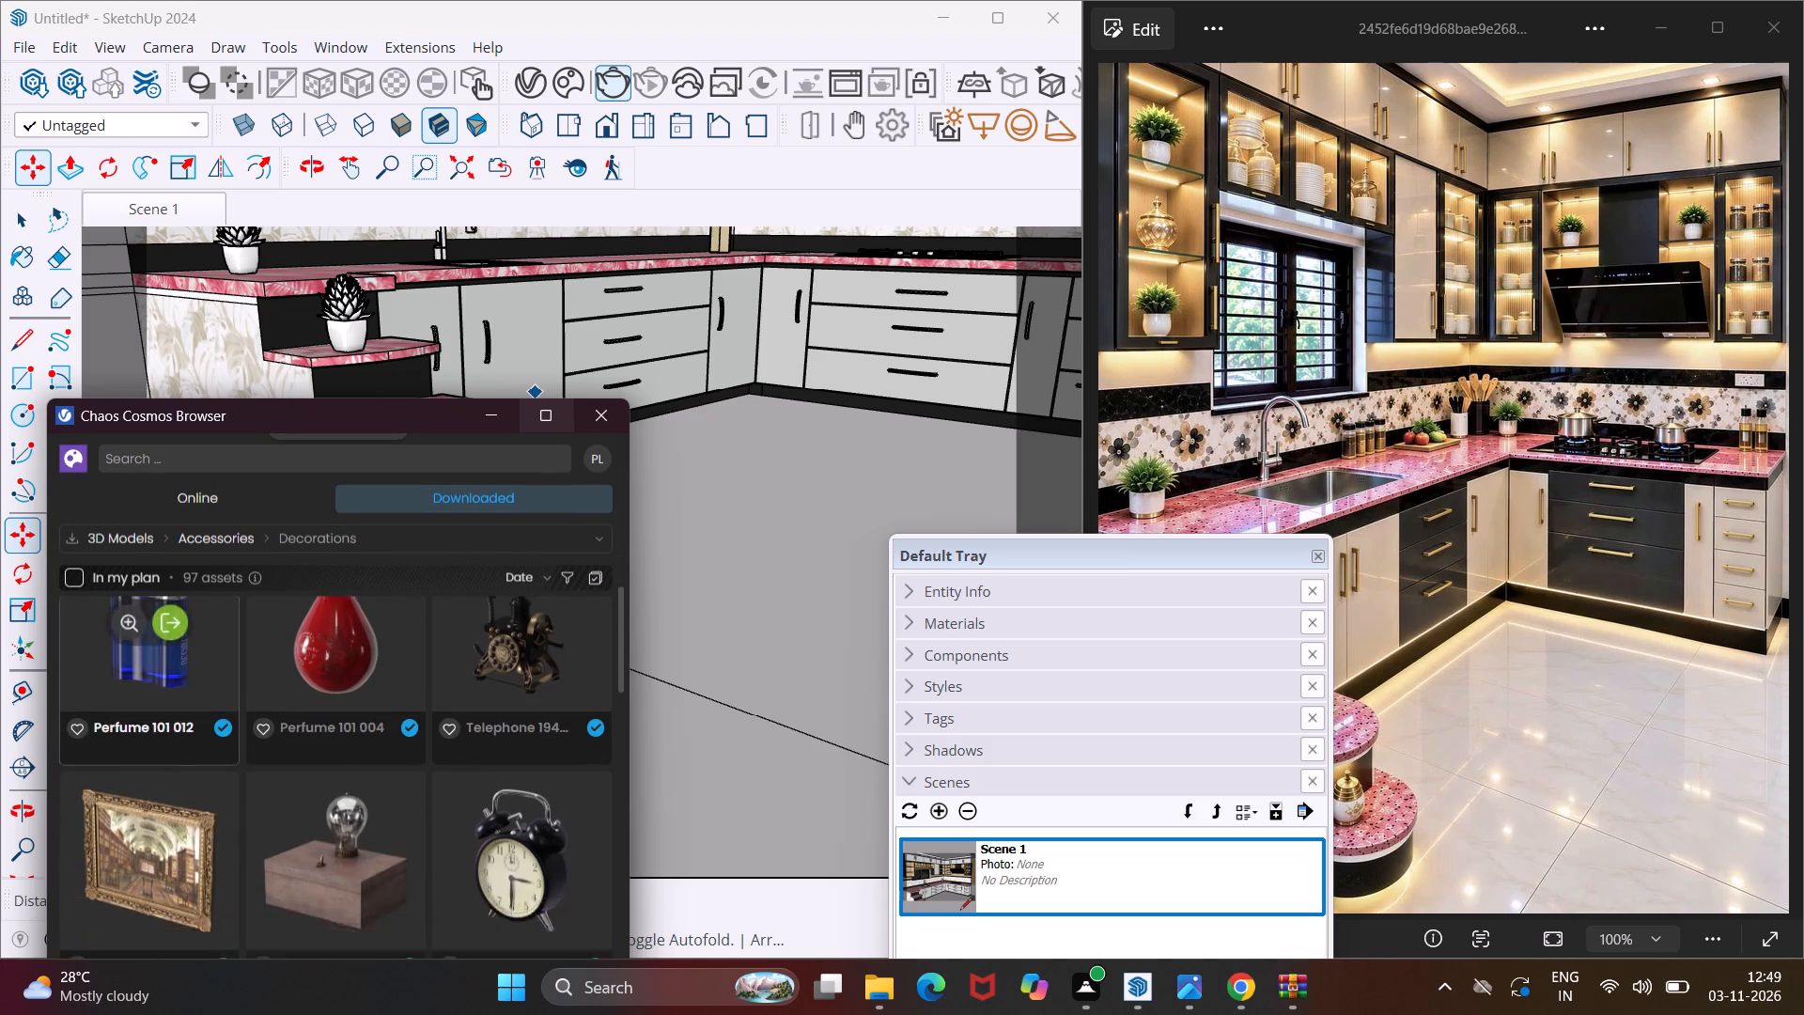
scroll(163, 807, "down", 3)
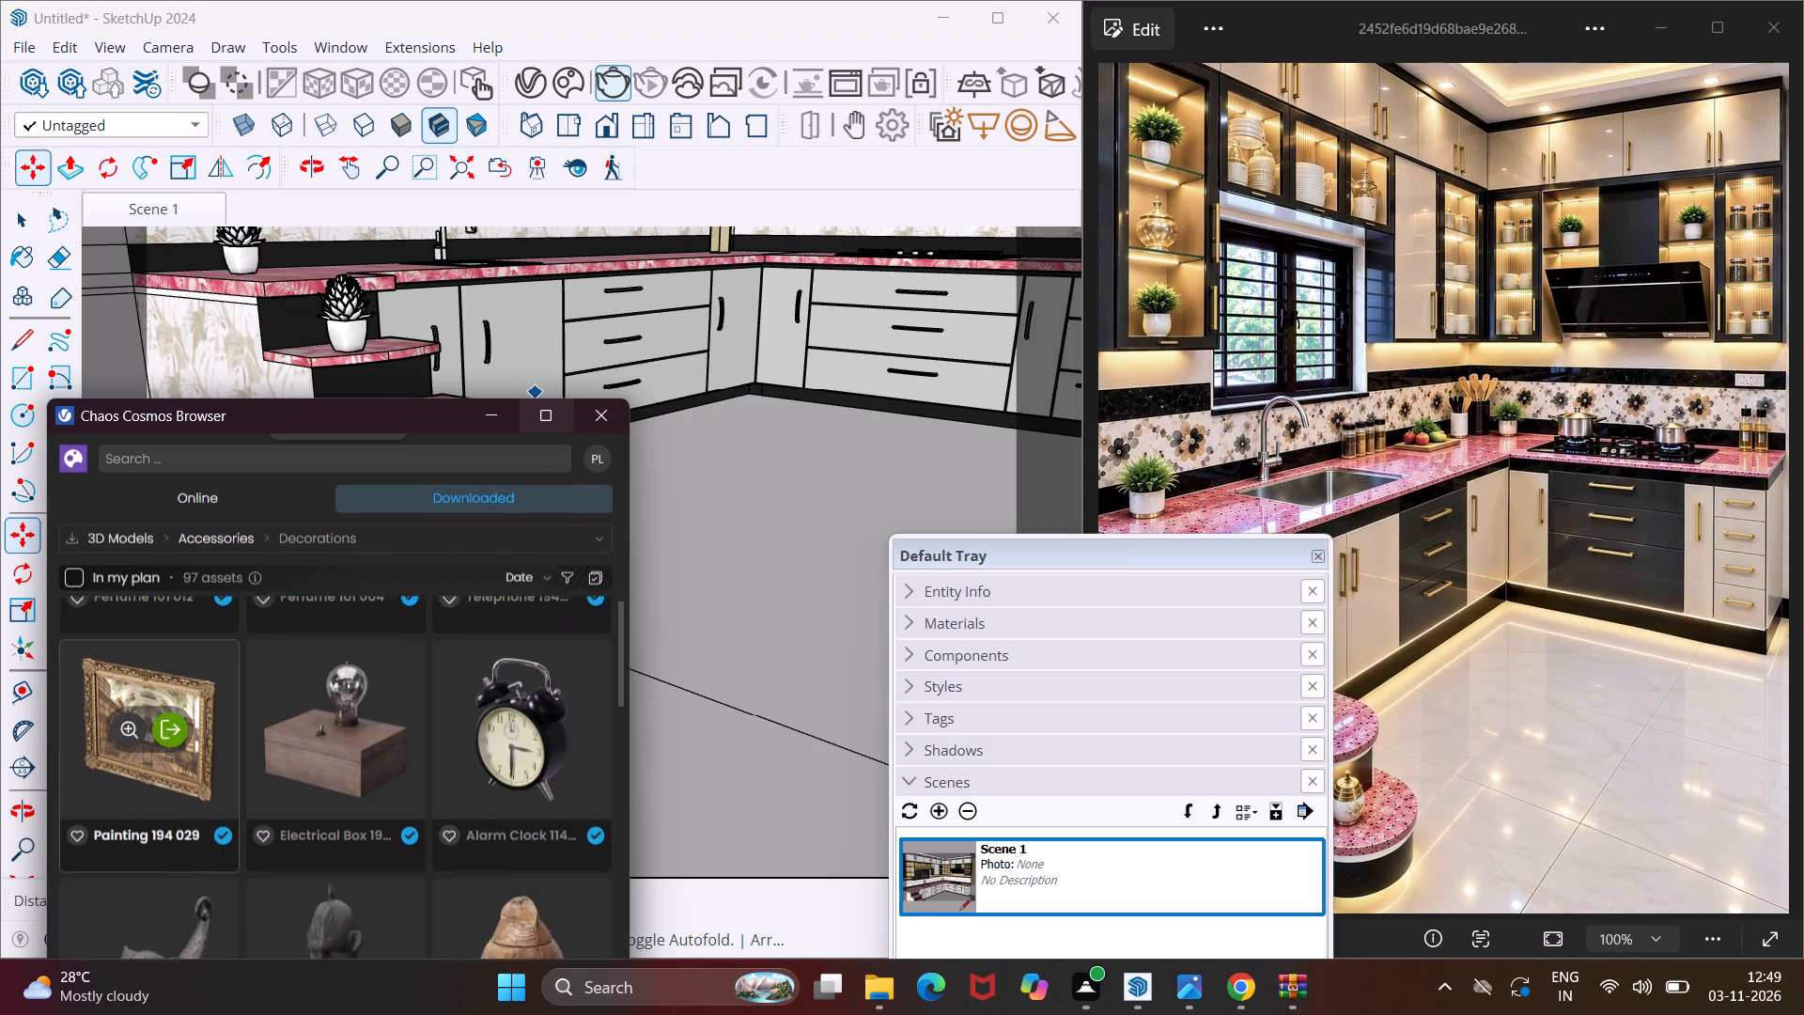
scroll(163, 807, "down", 8)
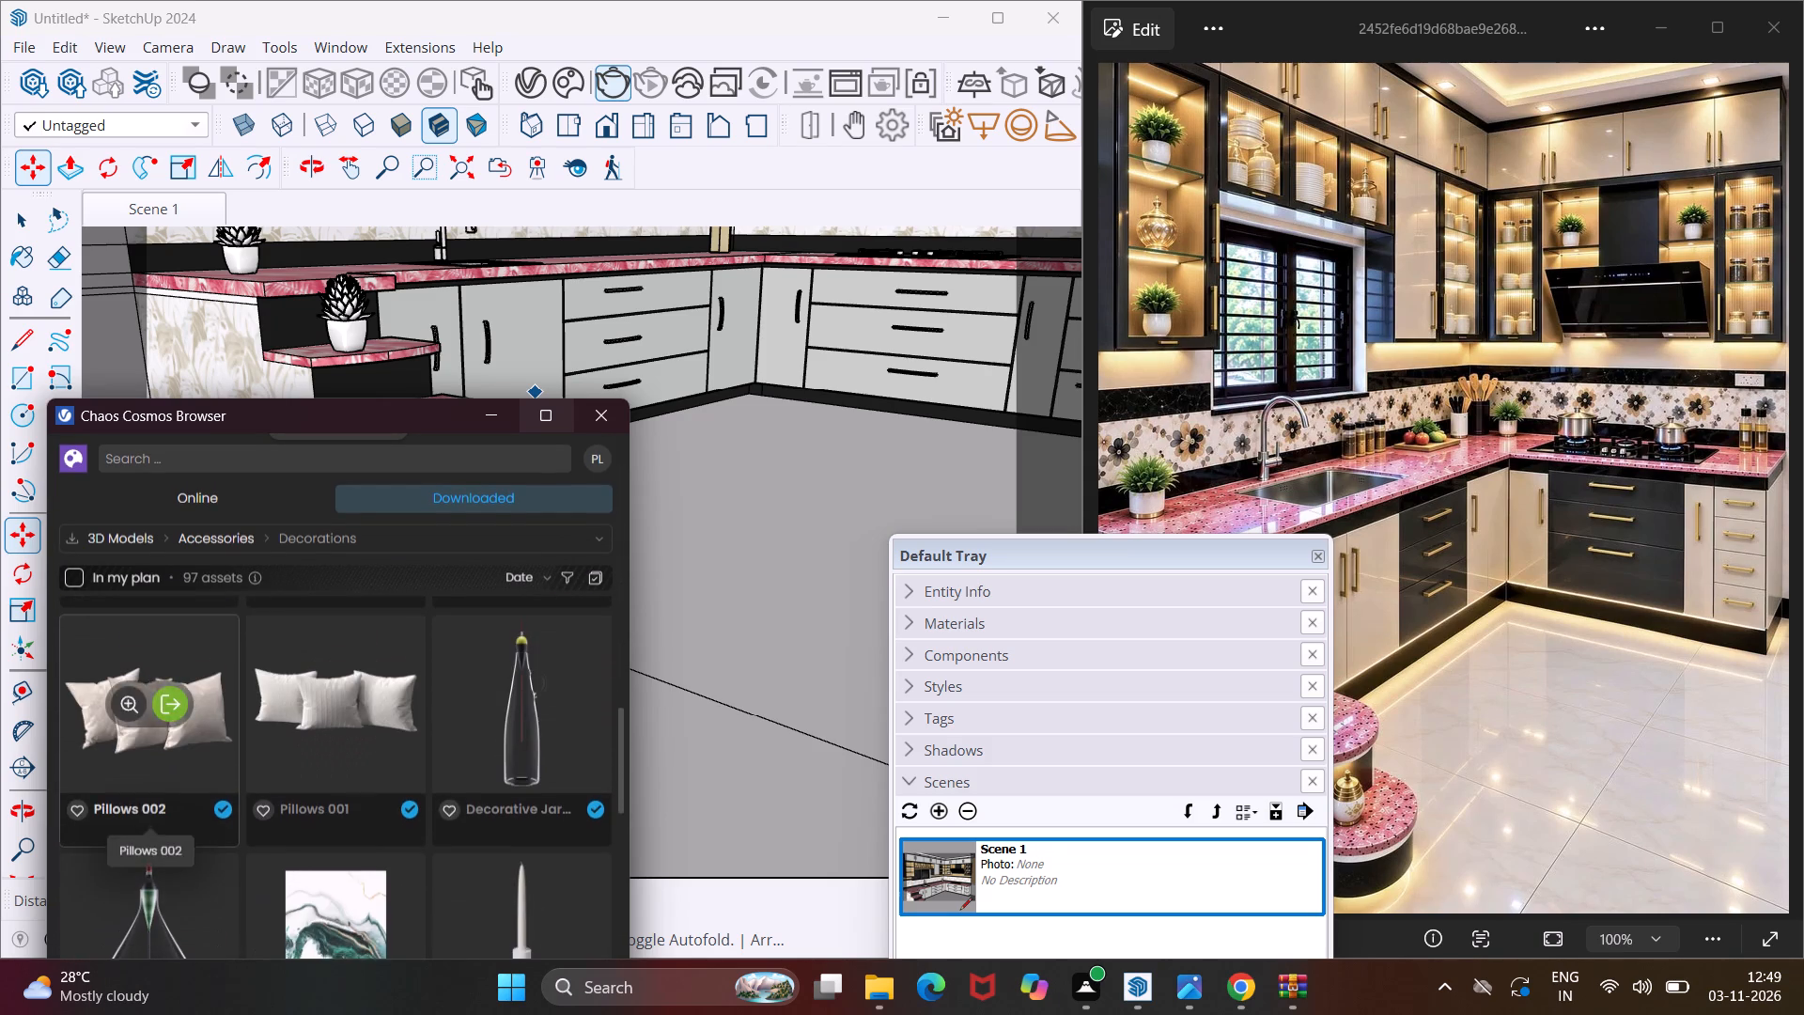
scroll(163, 807, "down", 5)
scroll(163, 807, "up", 4)
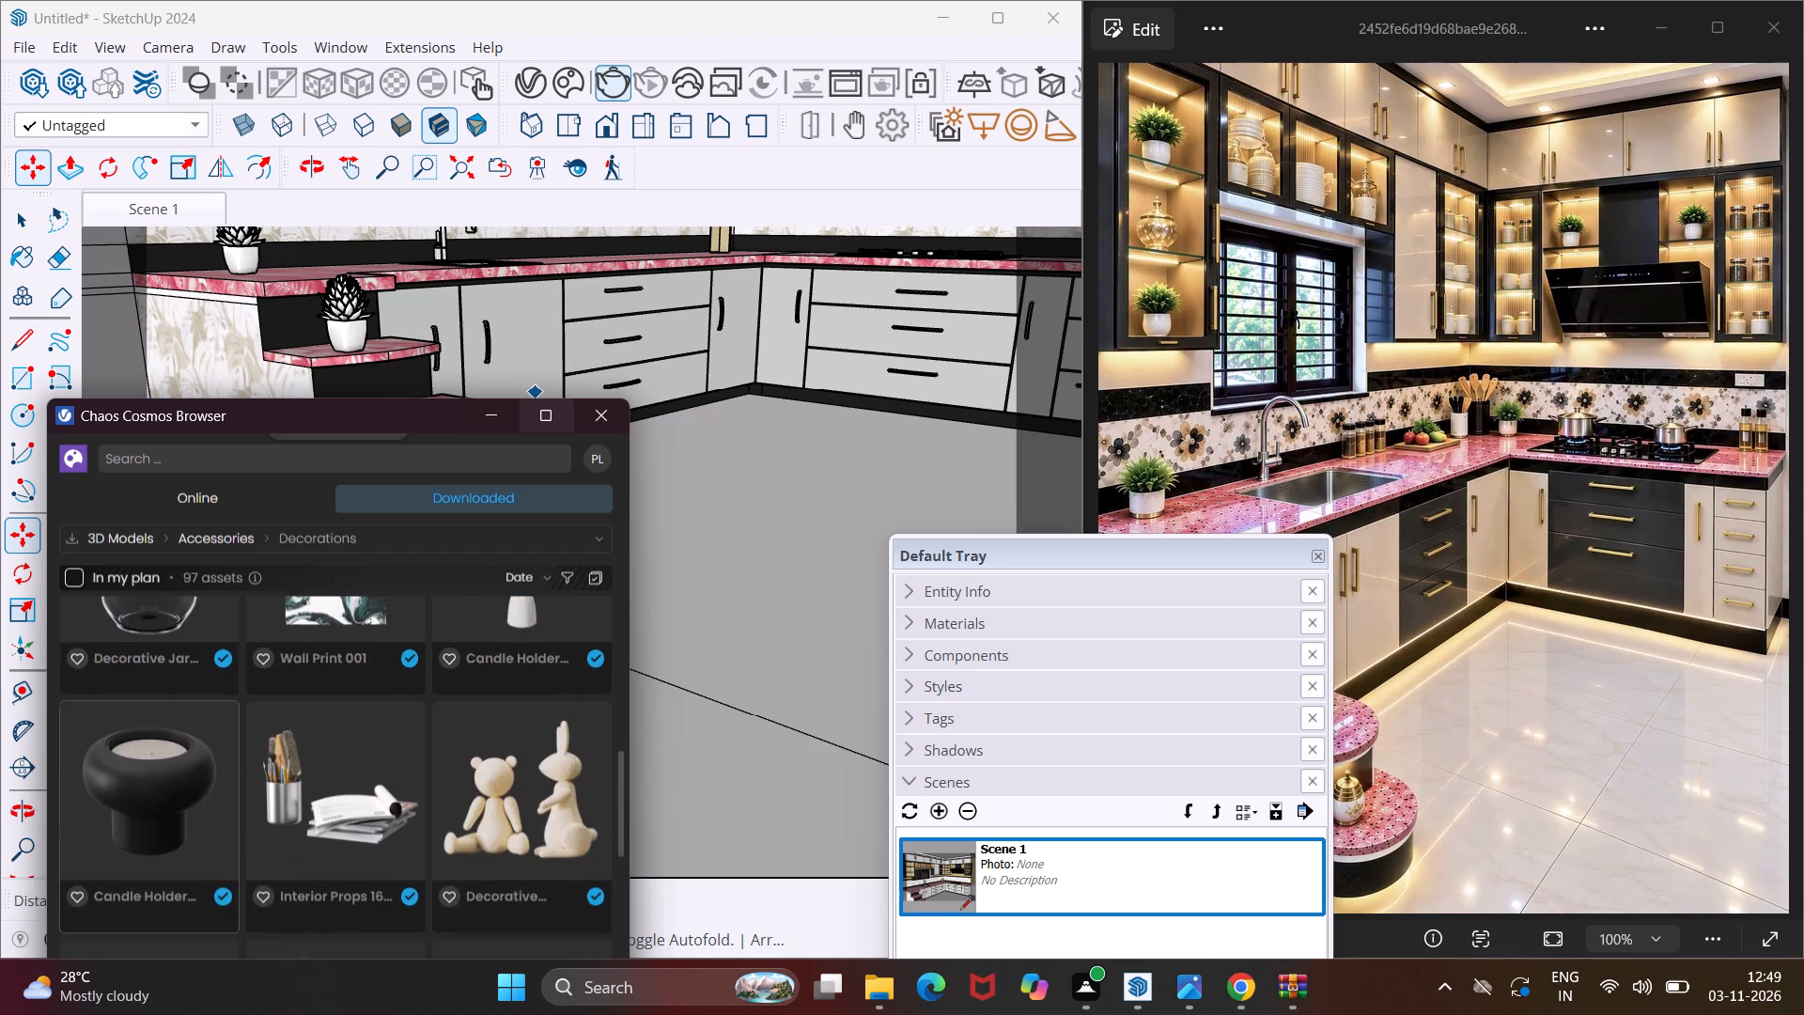
scroll(163, 807, "up", 9)
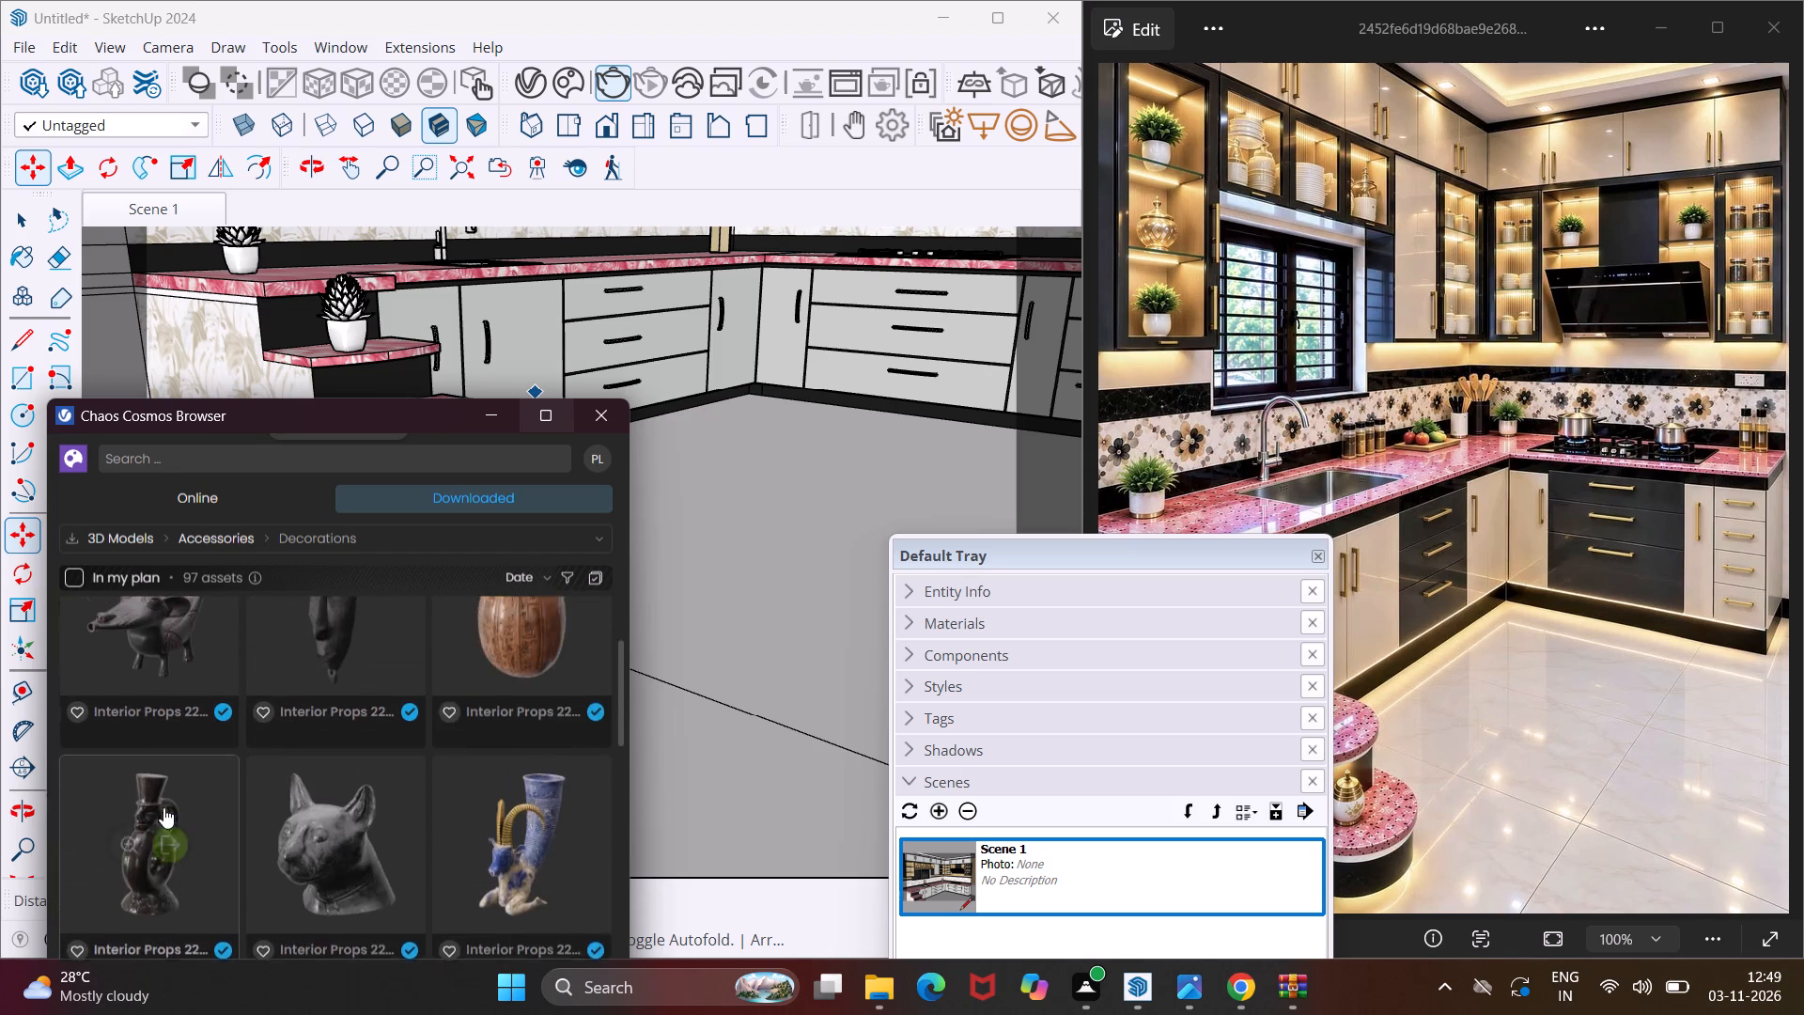
left_click(537, 690)
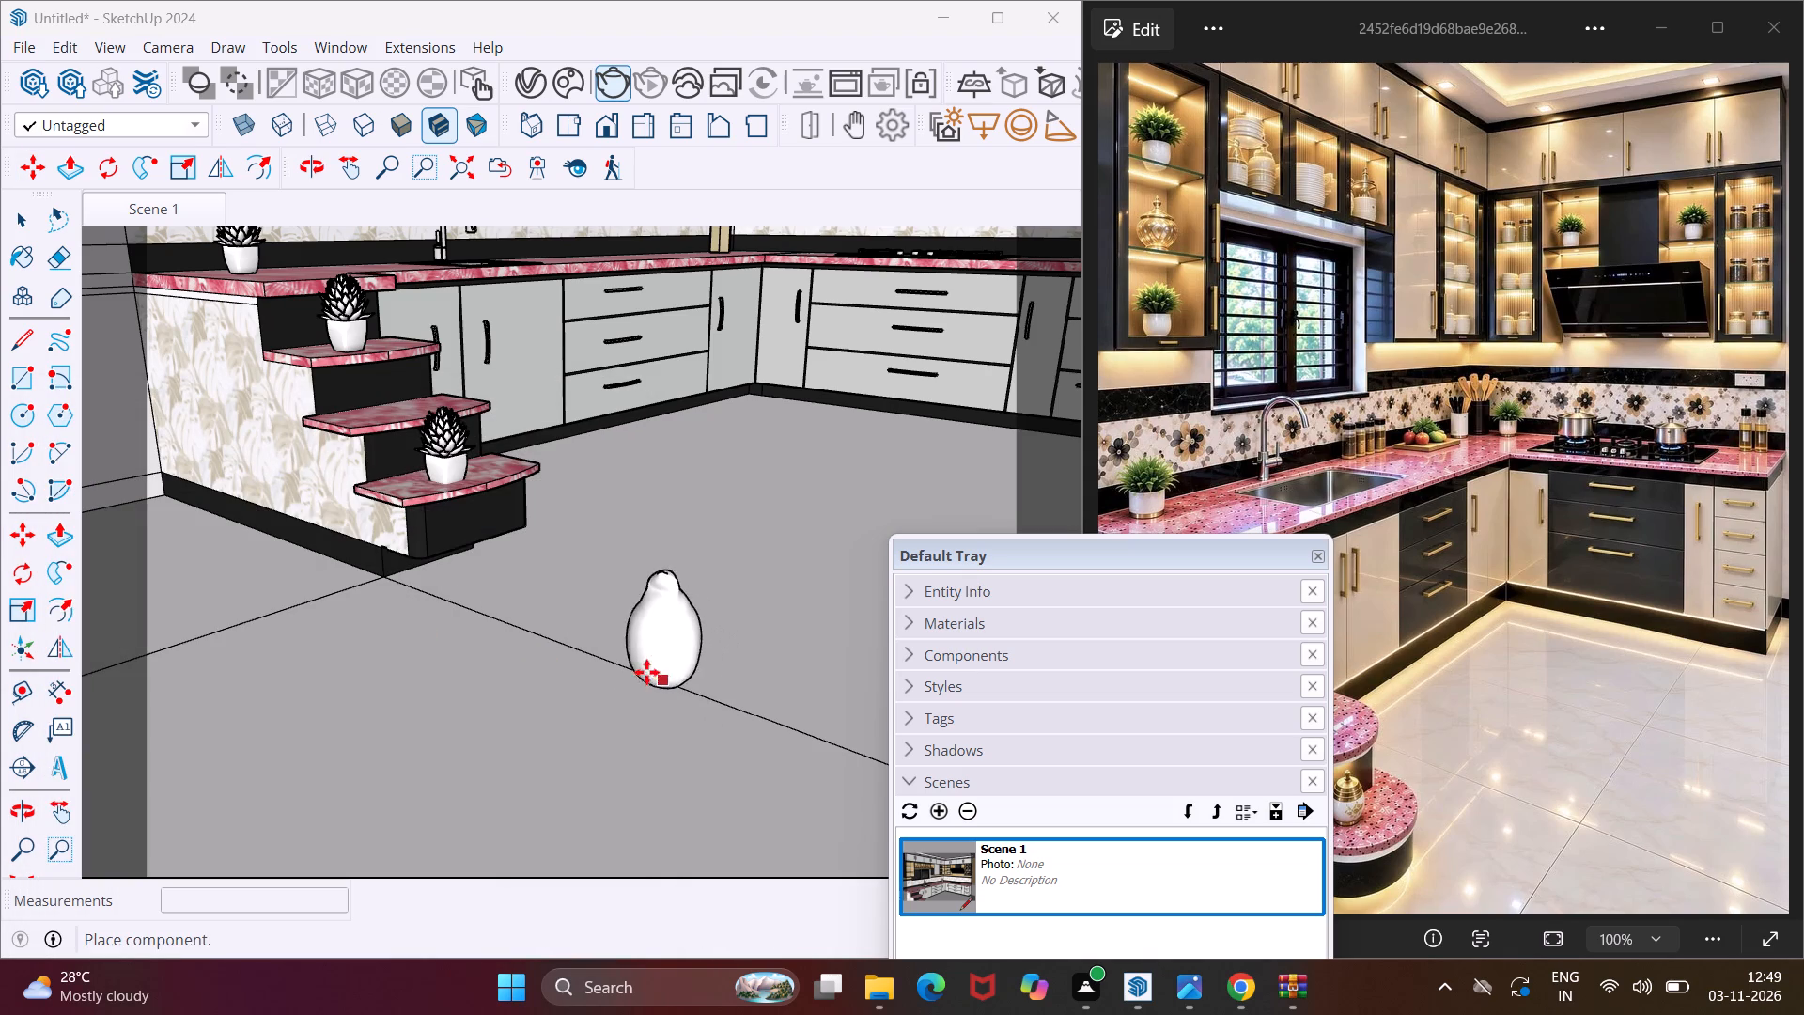
scroll(612, 658, "down", 7)
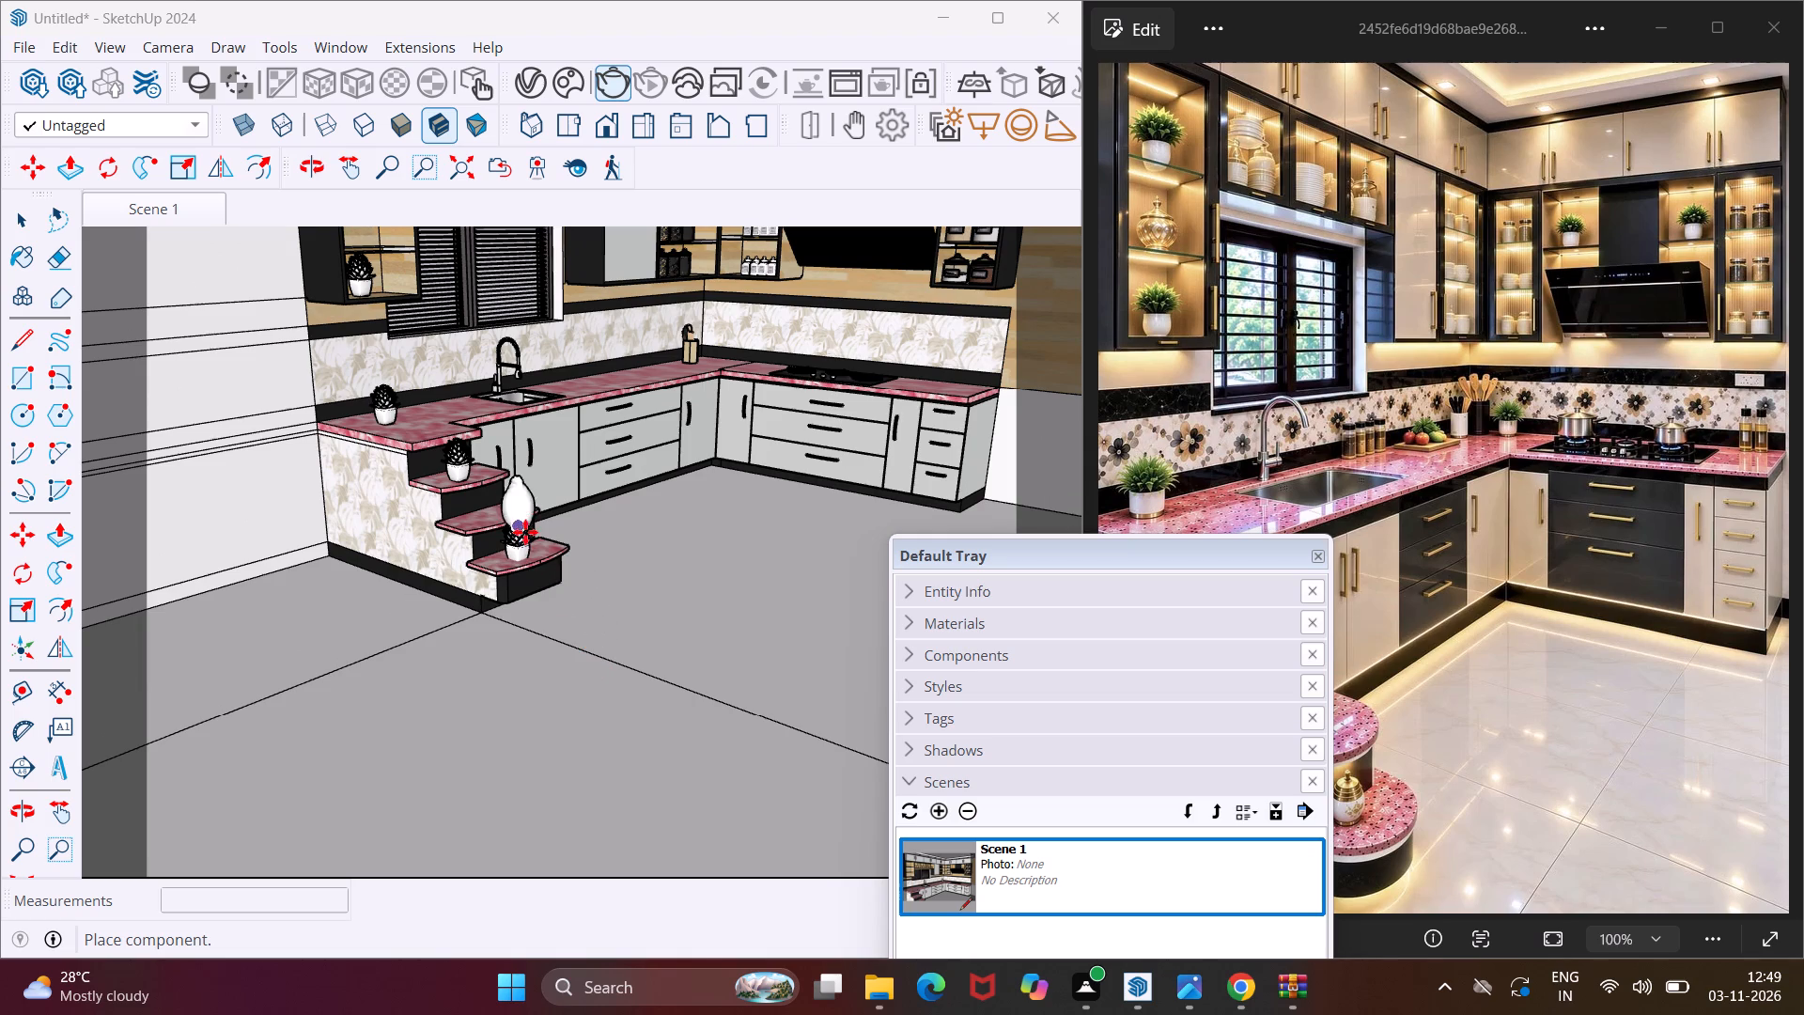
scroll(516, 528, "up", 7)
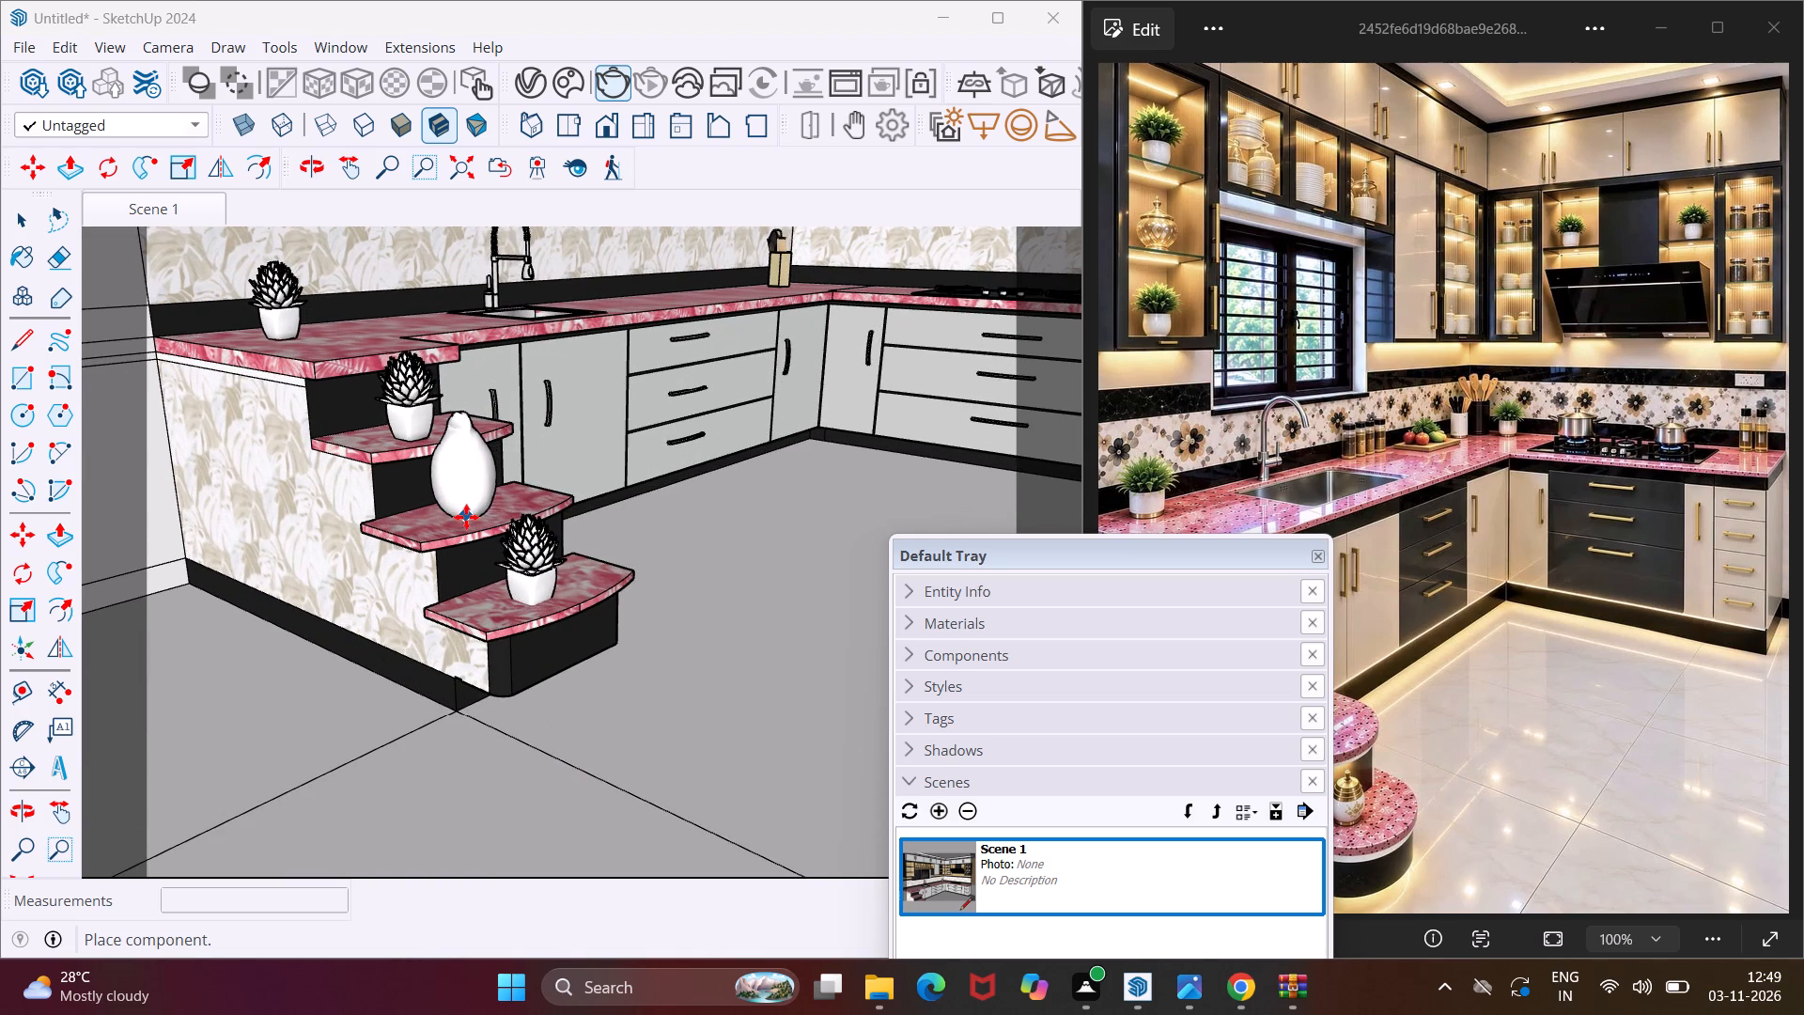
left_click(466, 517)
Place a second gourd-shaped vase on the middle glass shelf of the open cabinet beside the window, between the two succulents.
scroll(447, 601, "down", 10)
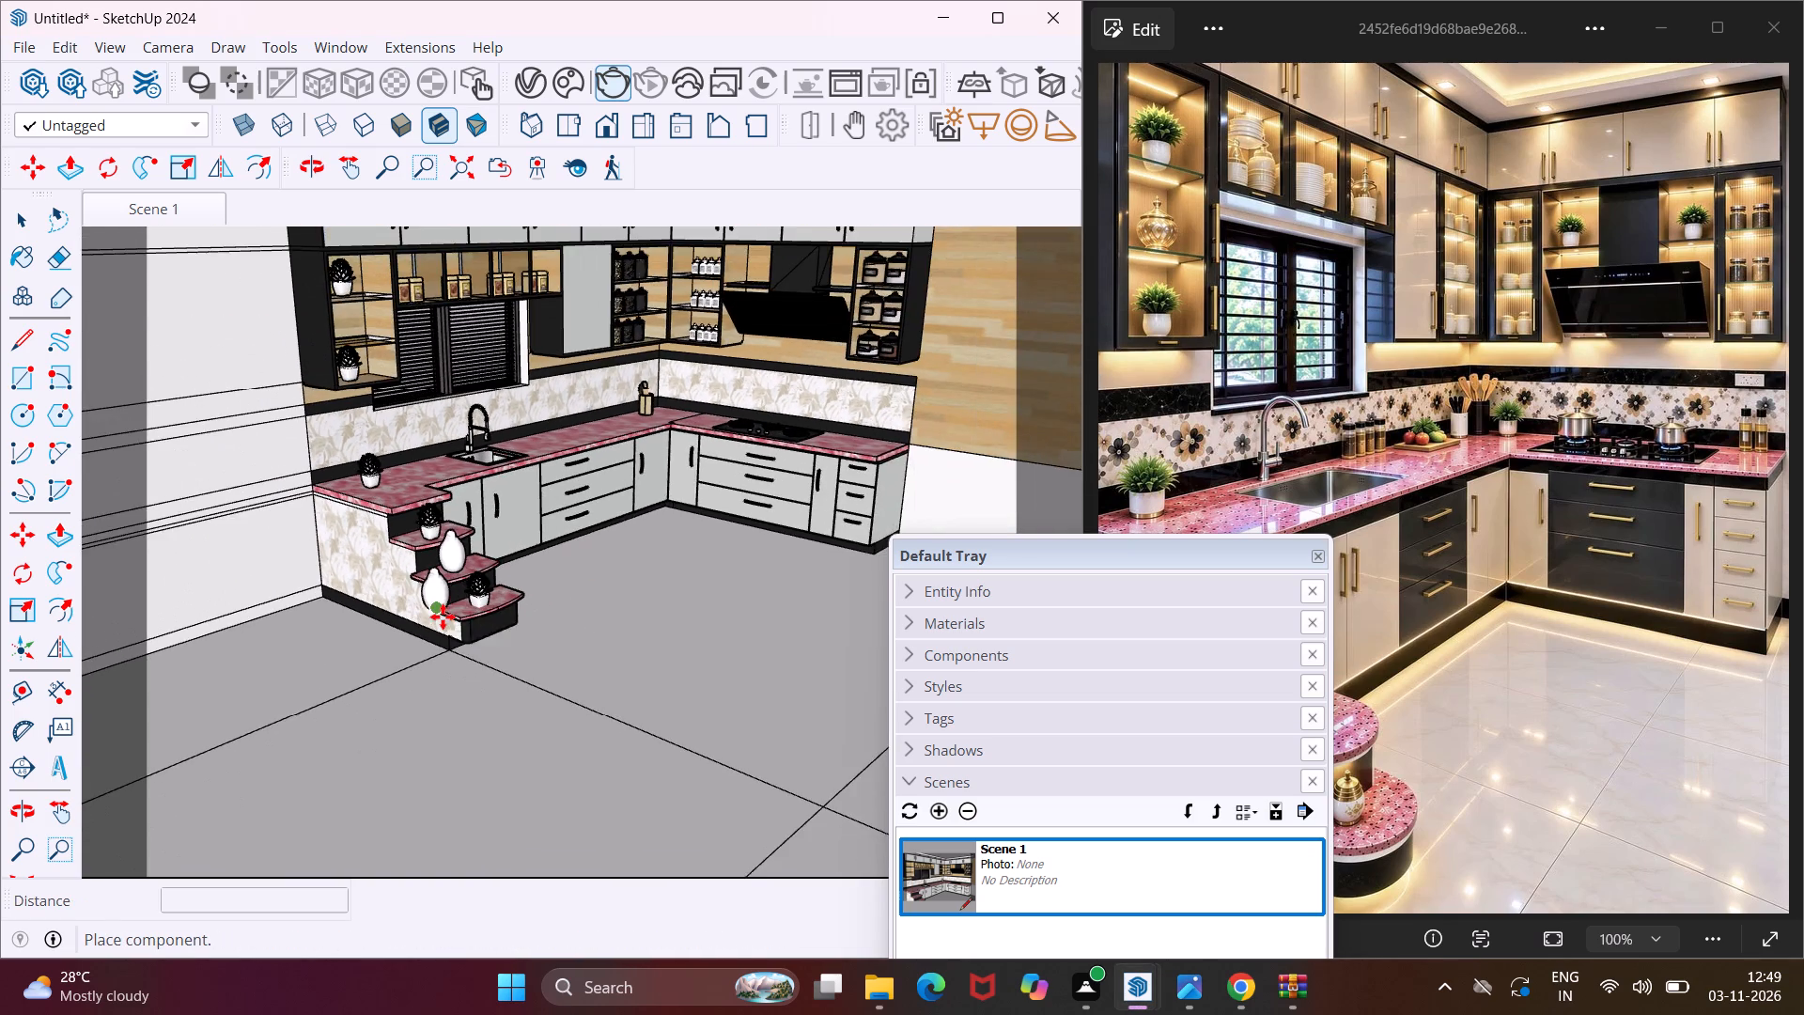
scroll(443, 617, "down", 2)
scroll(372, 374, "up", 5)
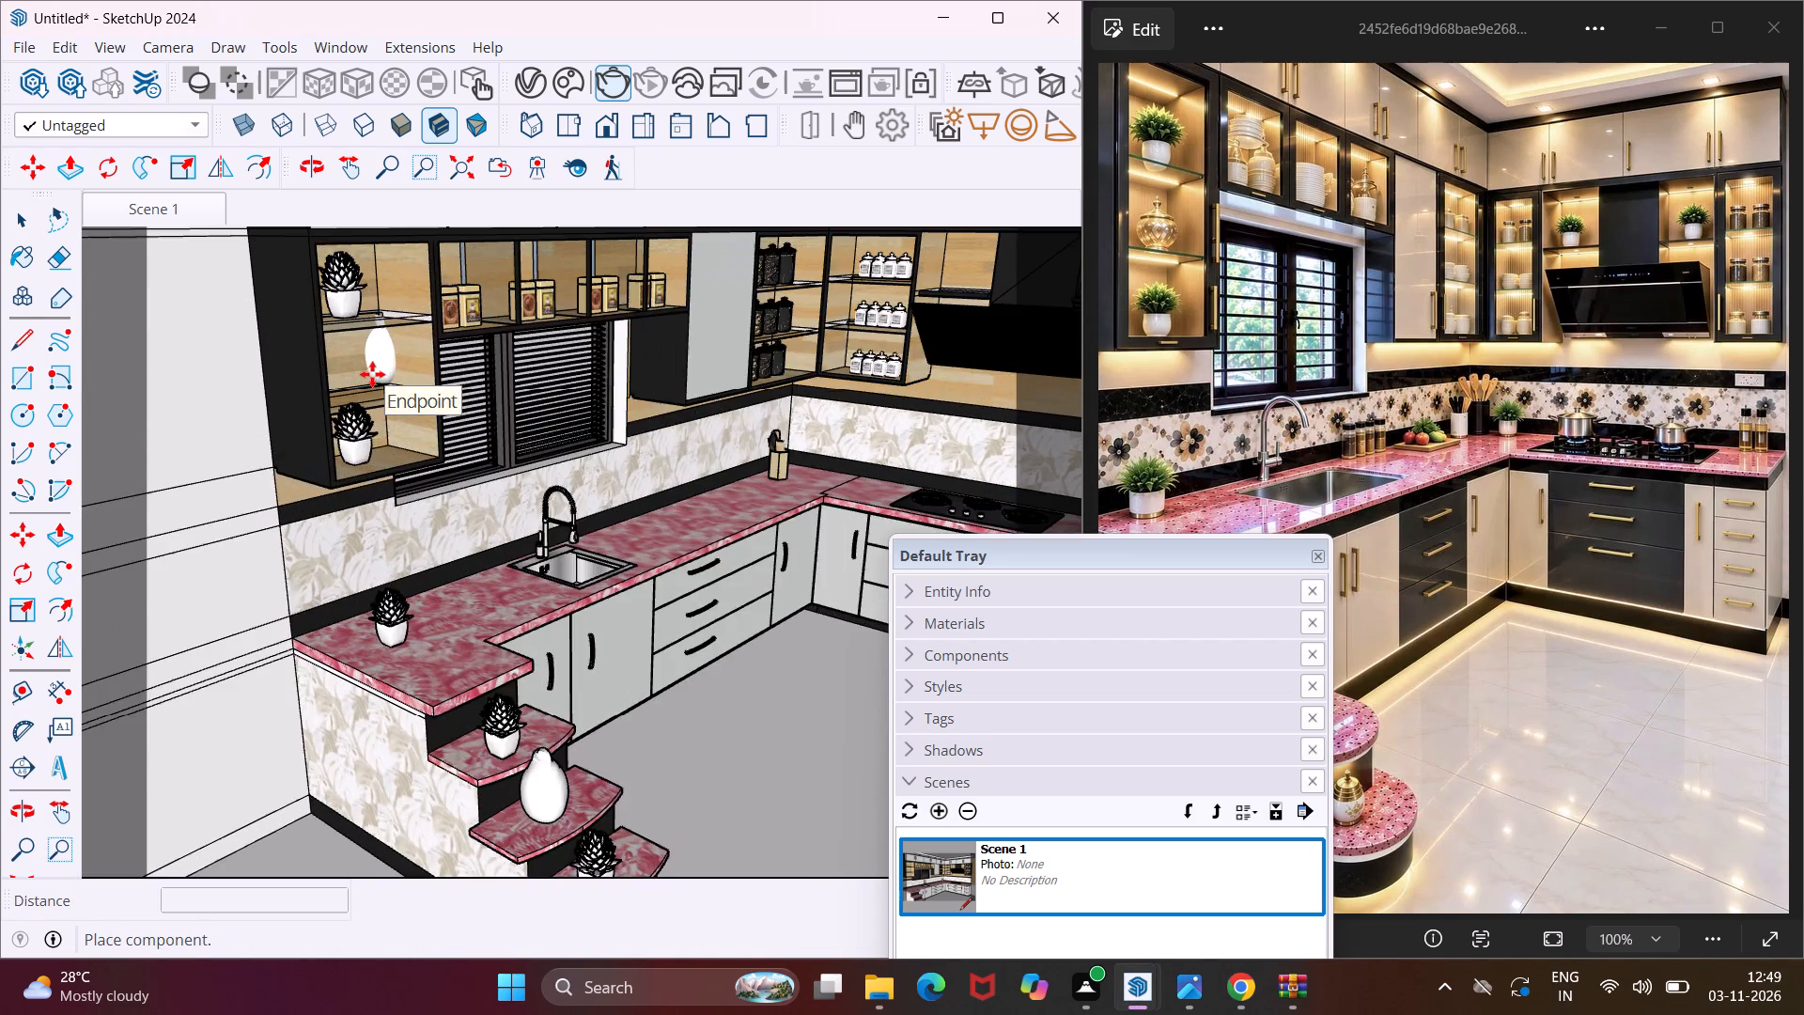
scroll(372, 374, "up", 9)
middle_click_drag(352, 397, 337, 454)
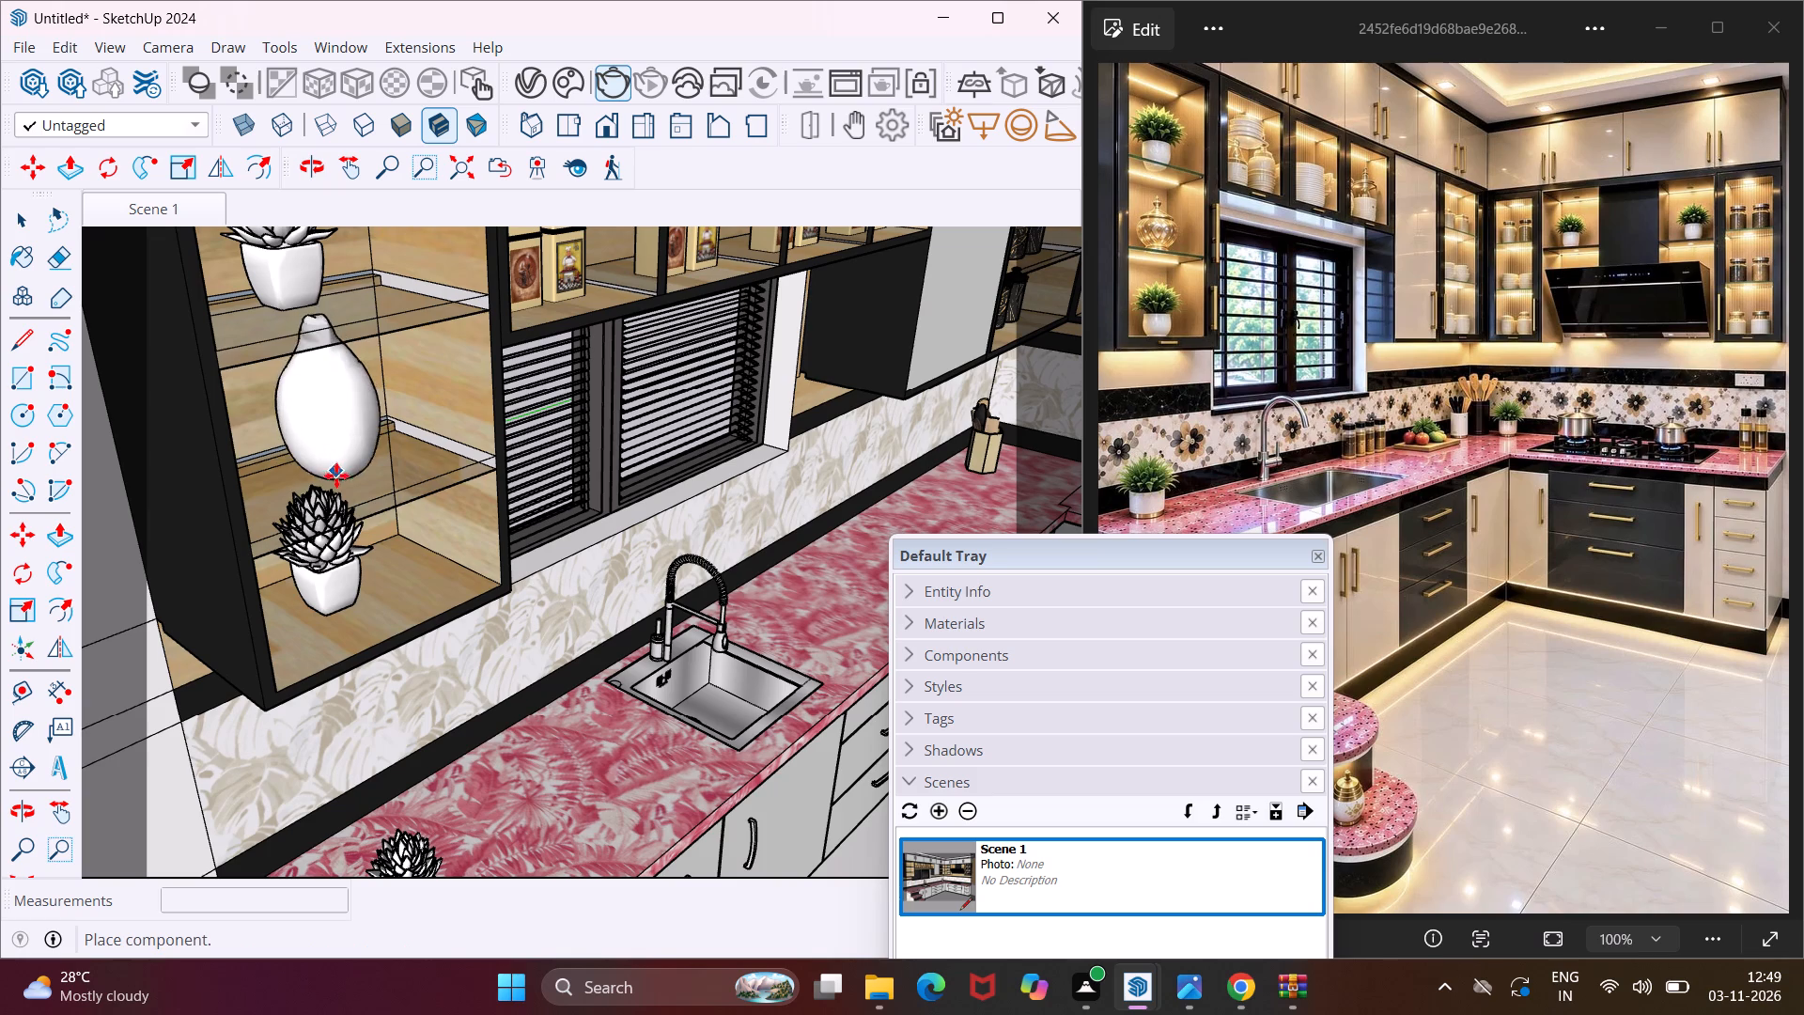
left_click(331, 492)
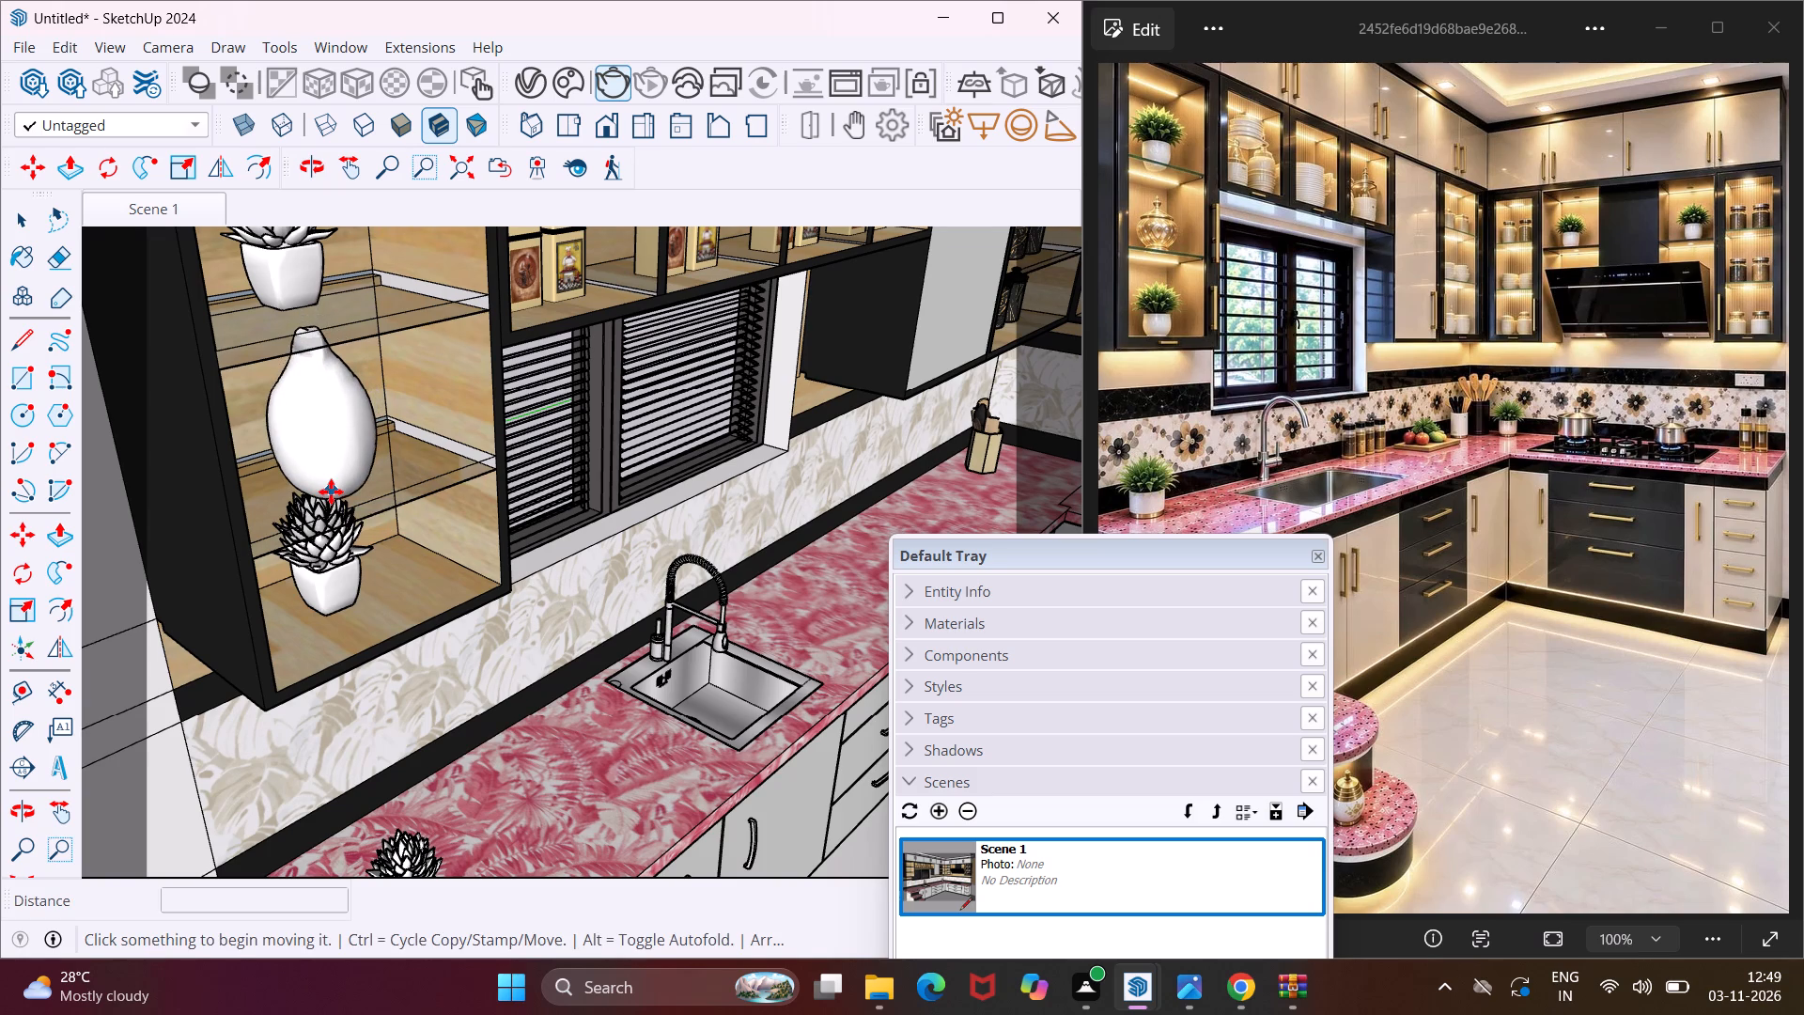
scroll(331, 492, "down", 13)
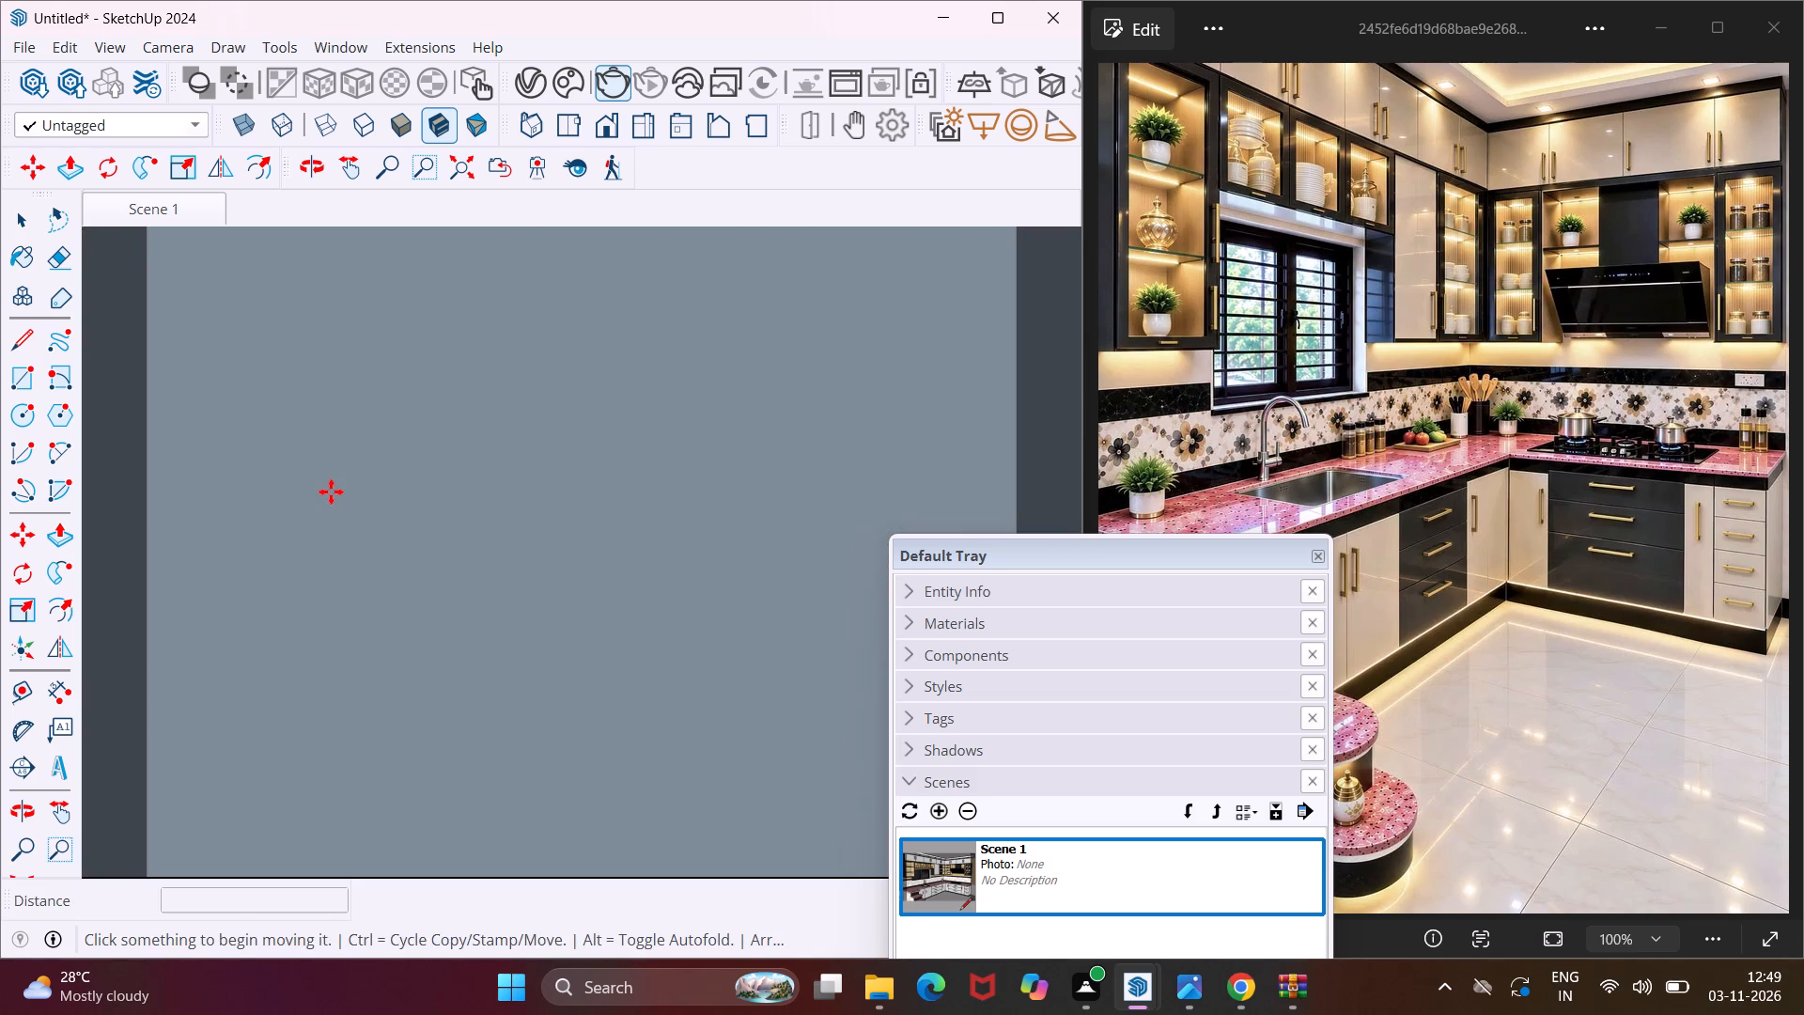
key("Escape")
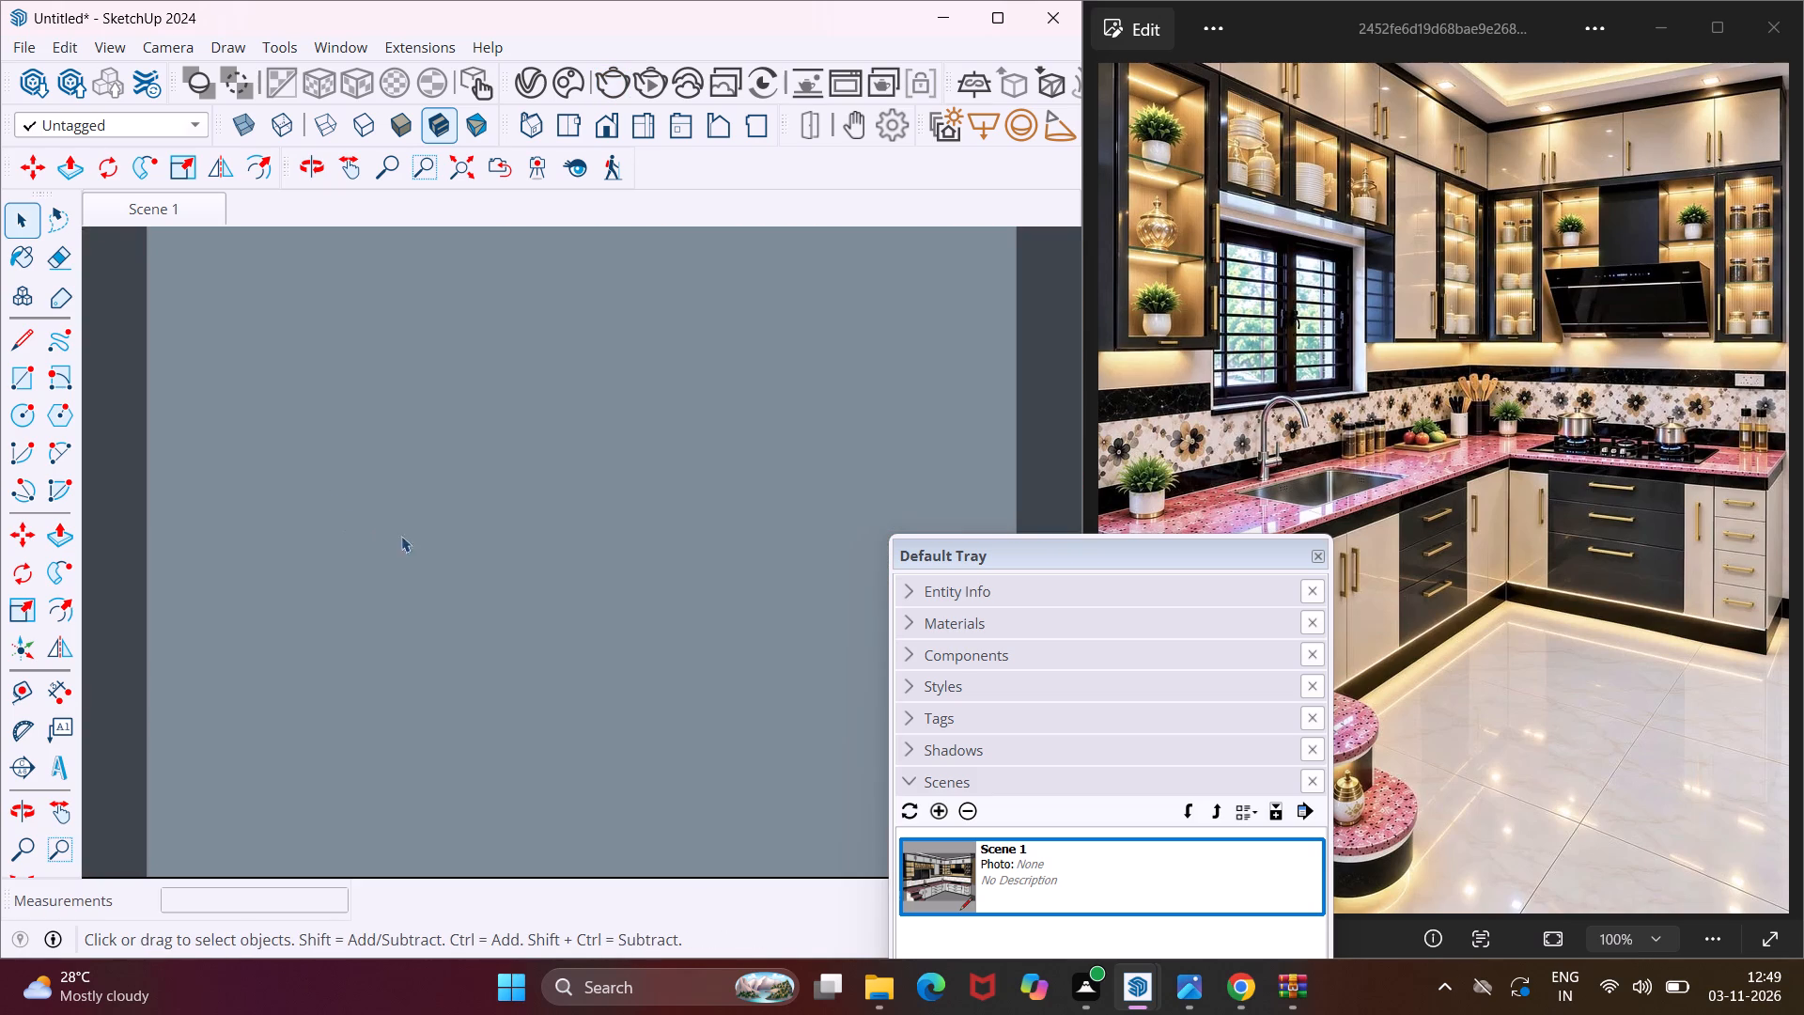
Copy the open cabinet's bottom succulent about 14 ft 5 in onto the shelf between the range hood and the oats jars.
middle_click_drag(412, 539, 558, 321)
scroll(568, 326, "down", 4)
scroll(562, 422, "down", 5)
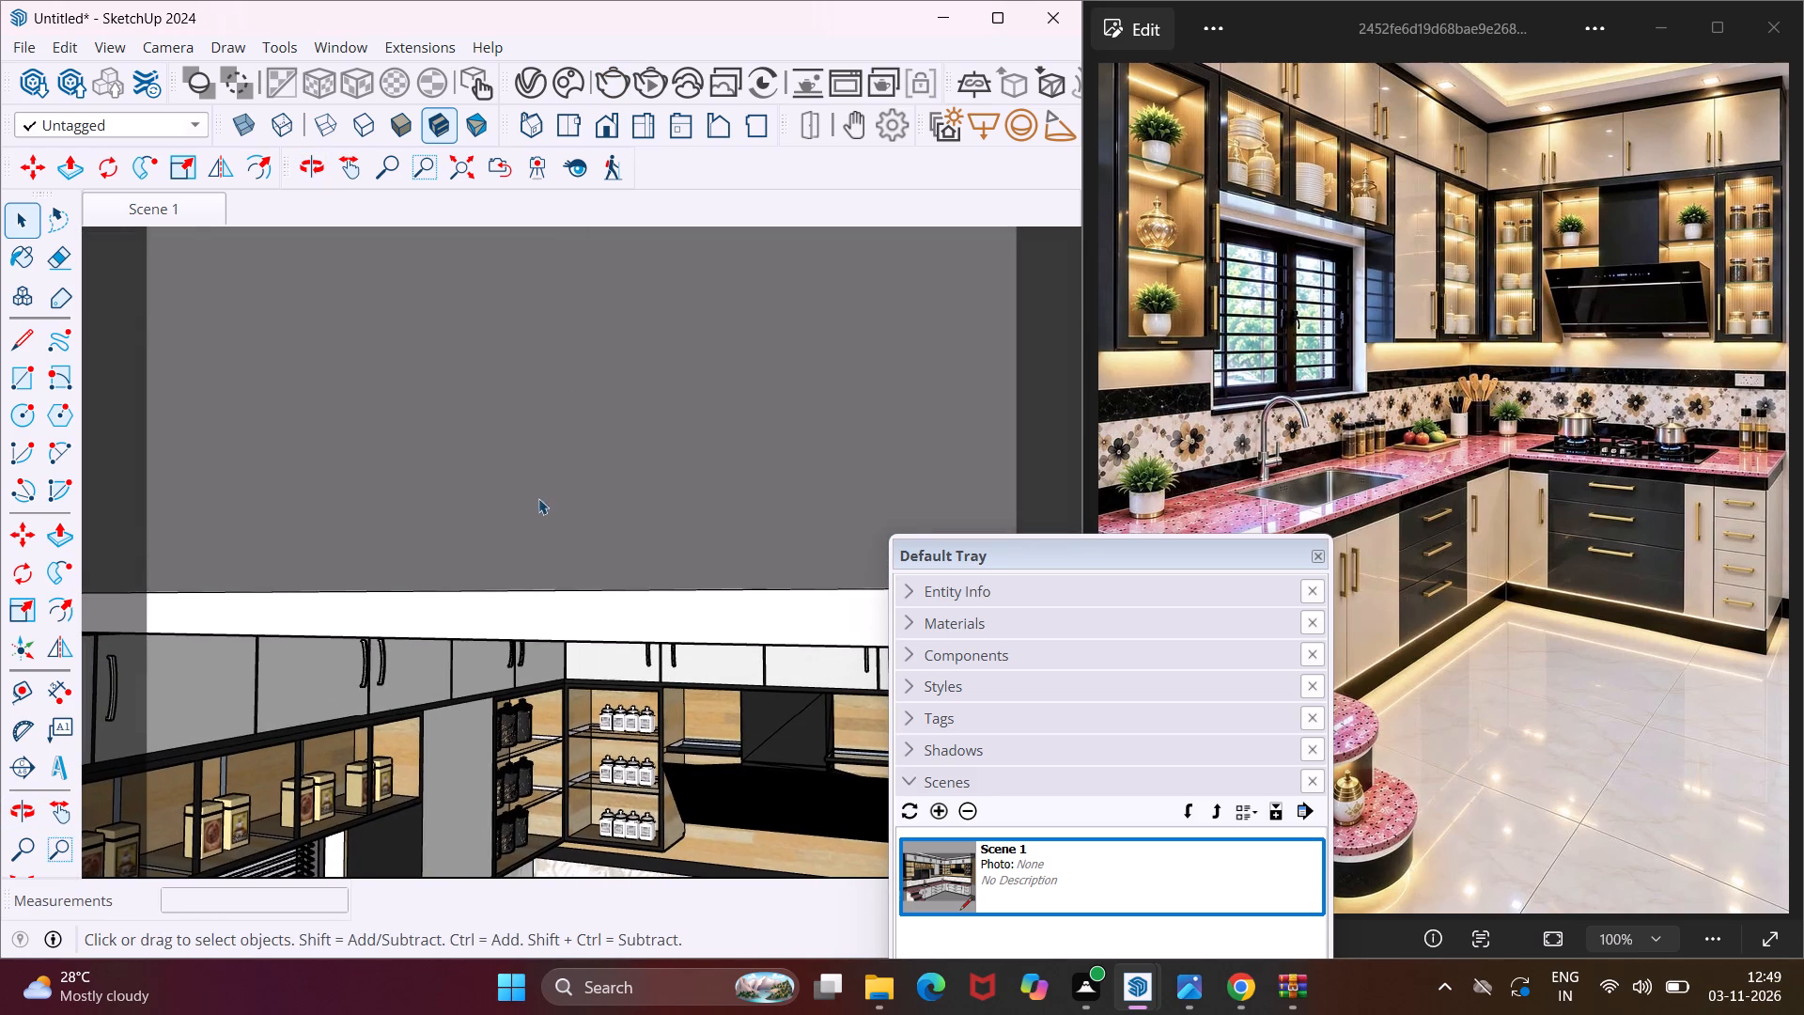
scroll(505, 528, "down", 2)
scroll(502, 534, "up", 1)
scroll(501, 536, "down", 14)
scroll(491, 444, "down", 3)
scroll(491, 444, "up", 1)
scroll(491, 444, "down", 2)
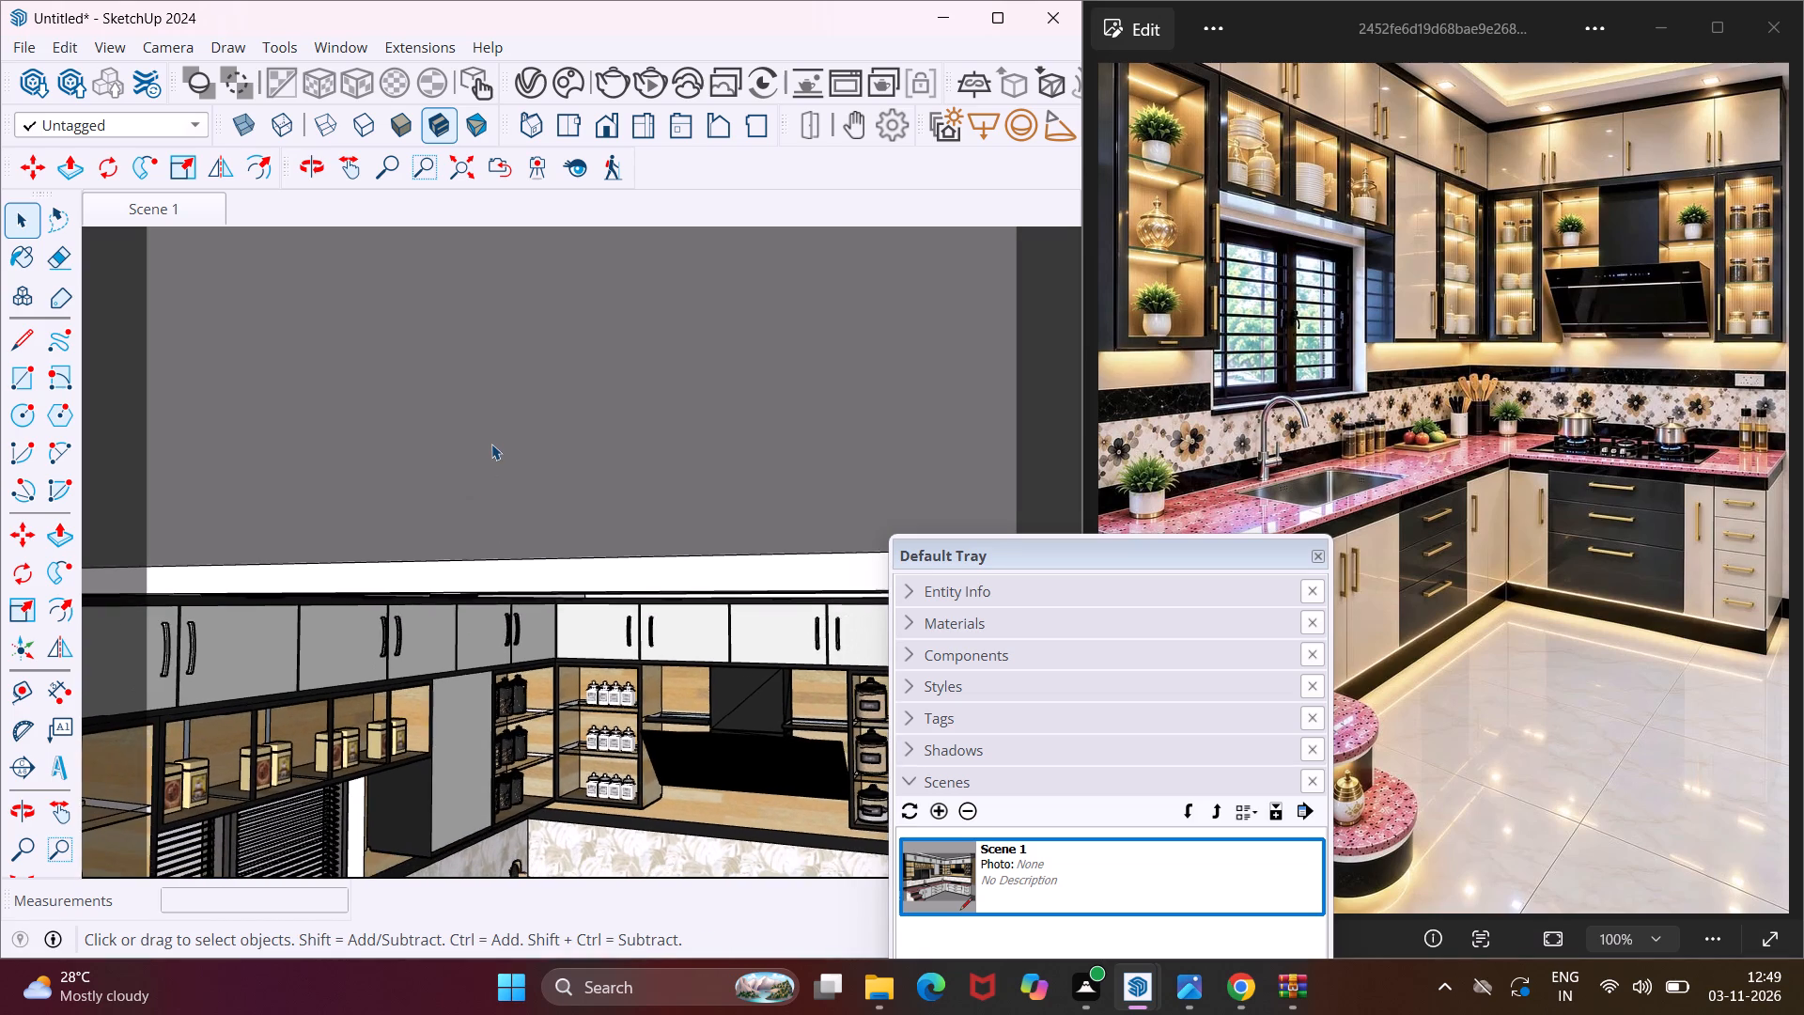
scroll(491, 444, "down", 16)
scroll(283, 736, "up", 2)
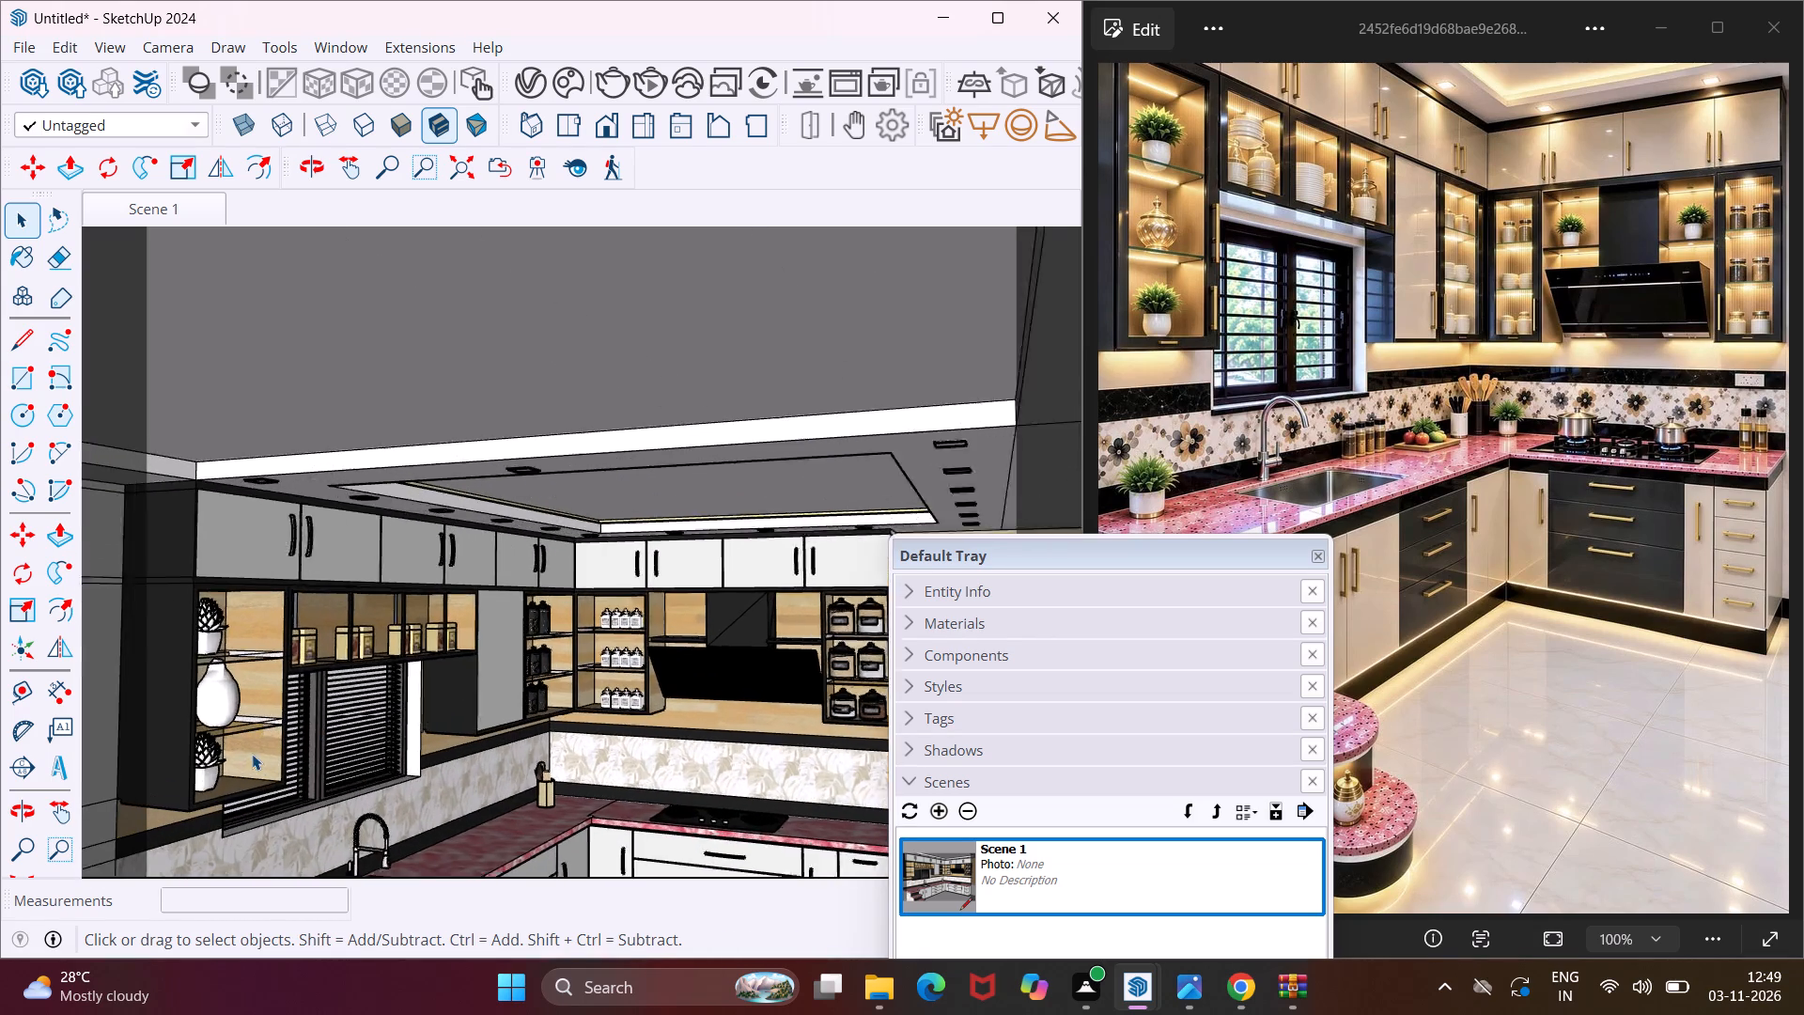
scroll(252, 754, "up", 5)
left_click(192, 776)
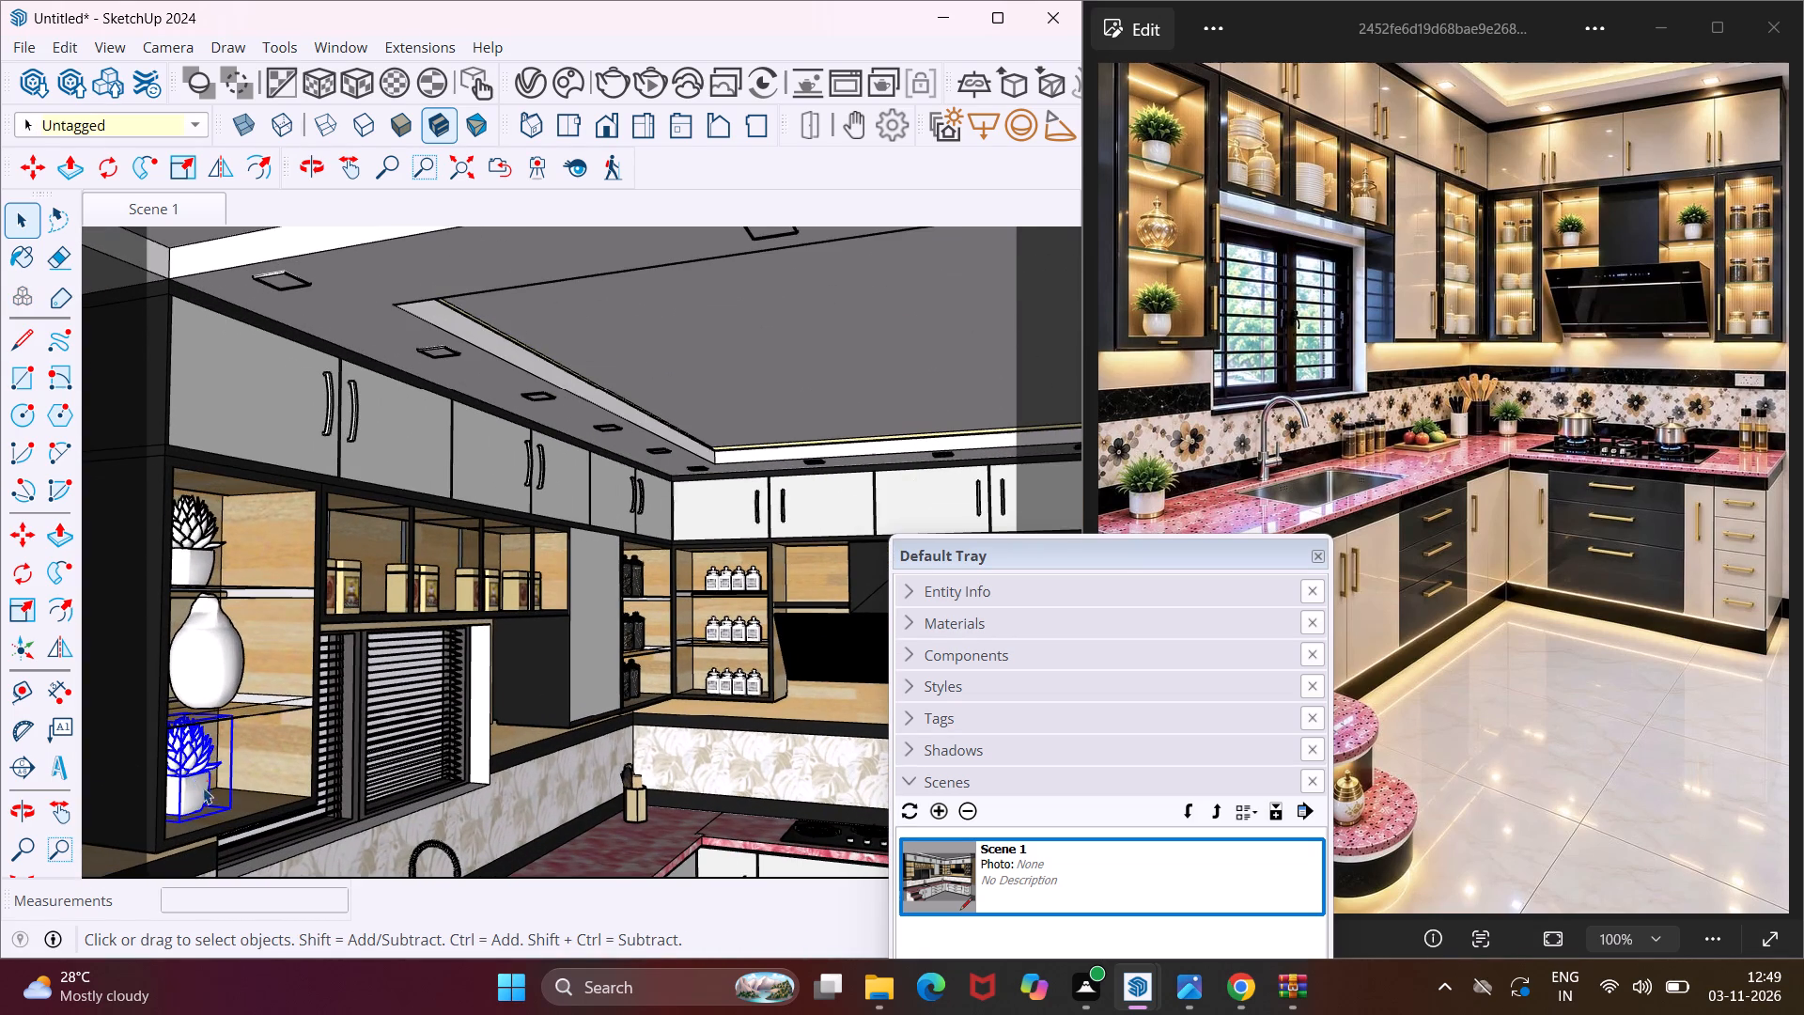
key("m")
scroll(249, 805, "up", 2)
left_click(259, 803)
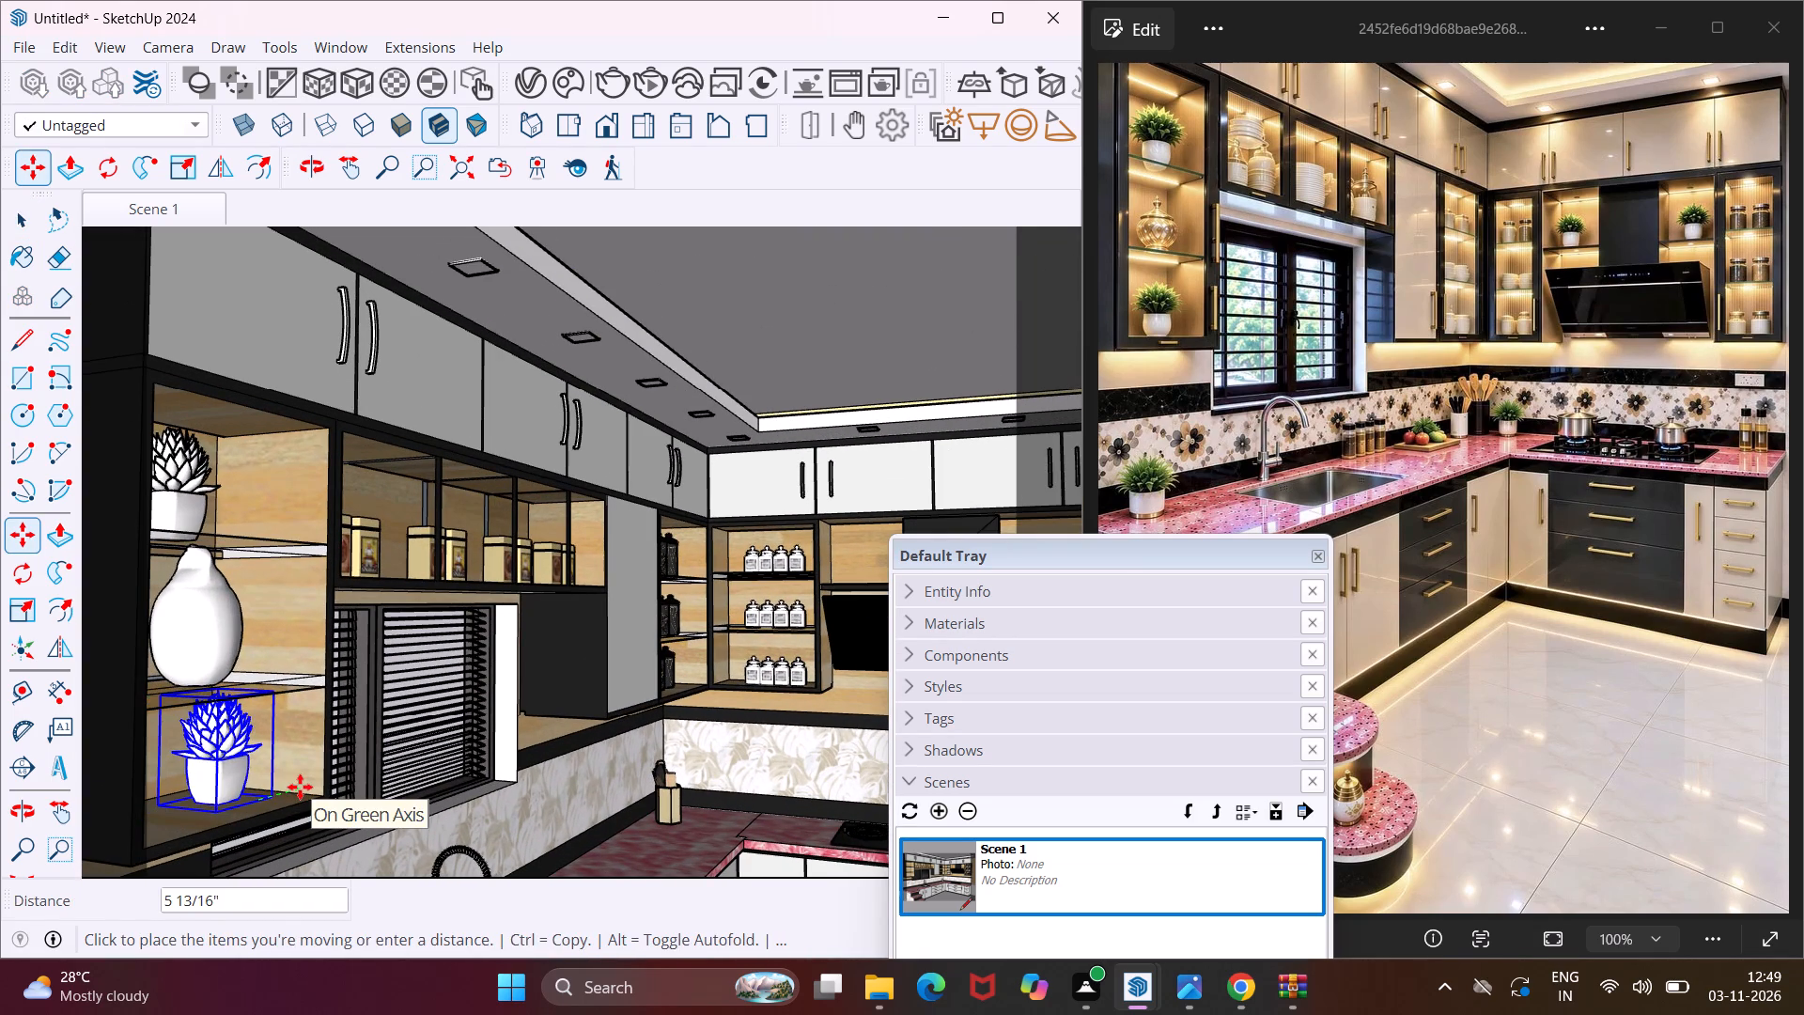
scroll(224, 798, "down", 6)
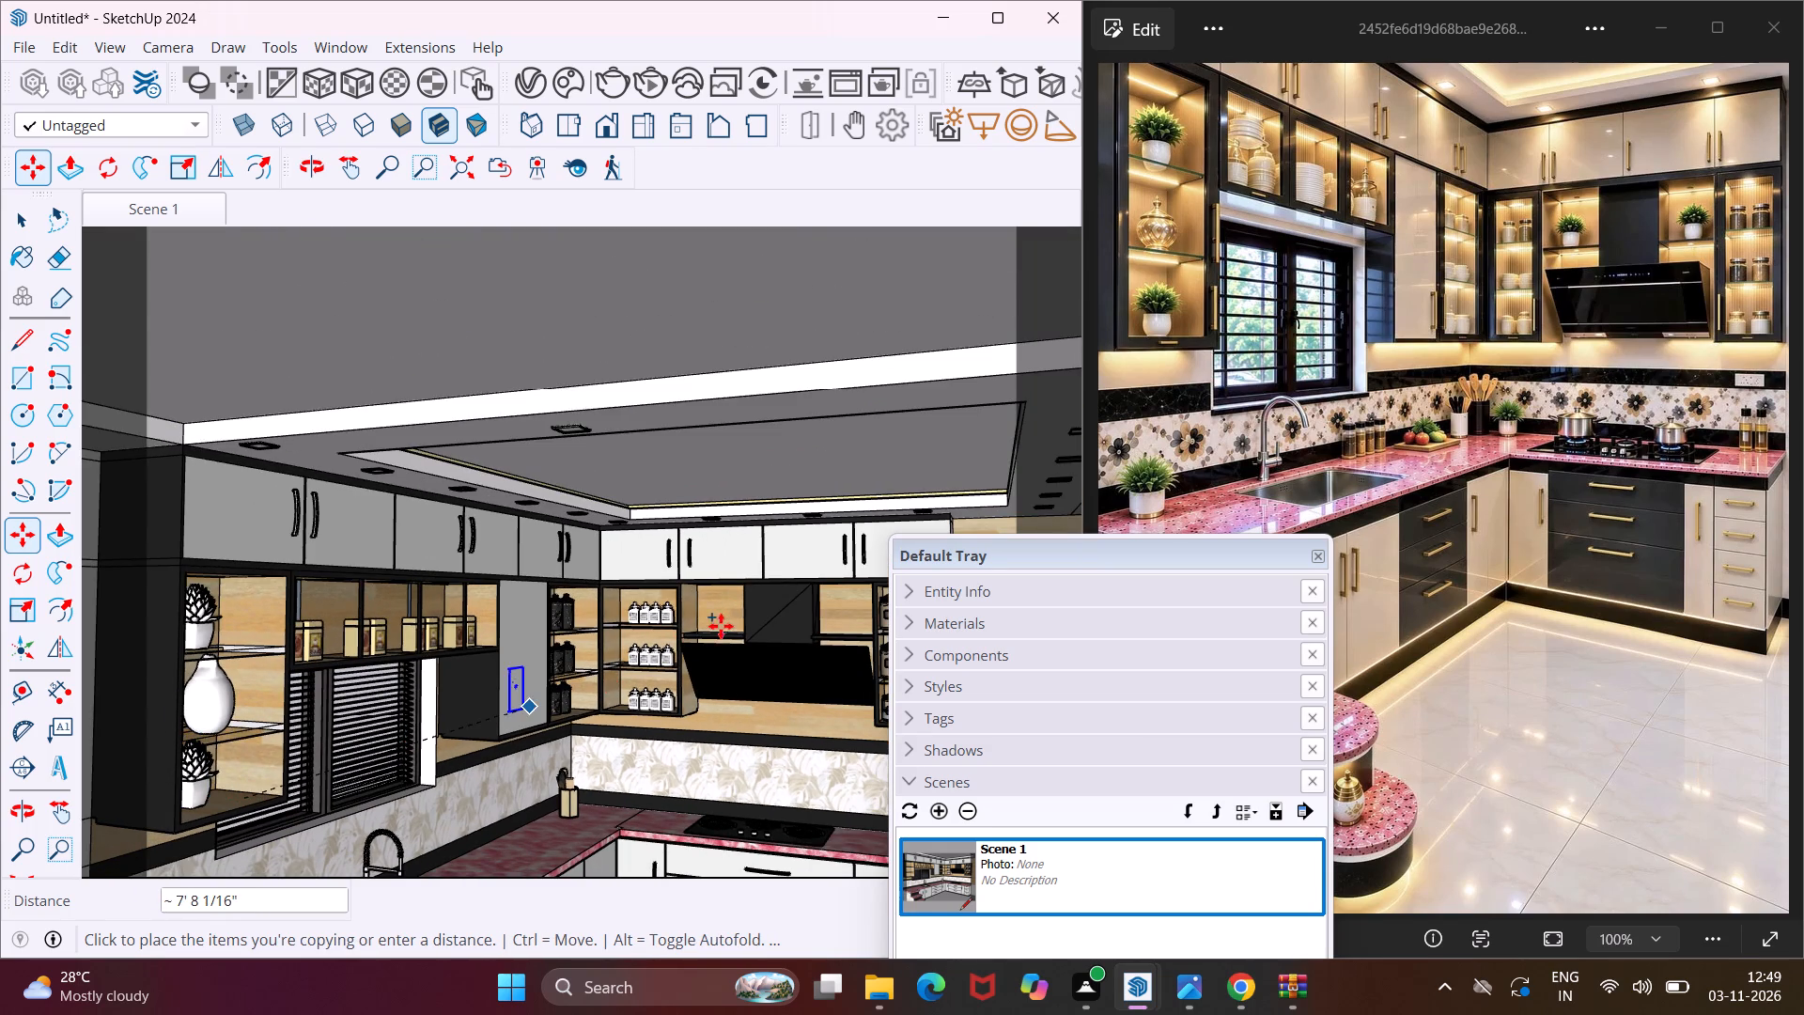
scroll(725, 619, "up", 4)
middle_click_drag(730, 619, 741, 705)
middle_click_drag(740, 689, 783, 534)
scroll(733, 572, "down", 4)
scroll(618, 660, "down", 5)
scroll(616, 665, "up", 1)
scroll(614, 673, "down", 7)
scroll(585, 791, "down", 5)
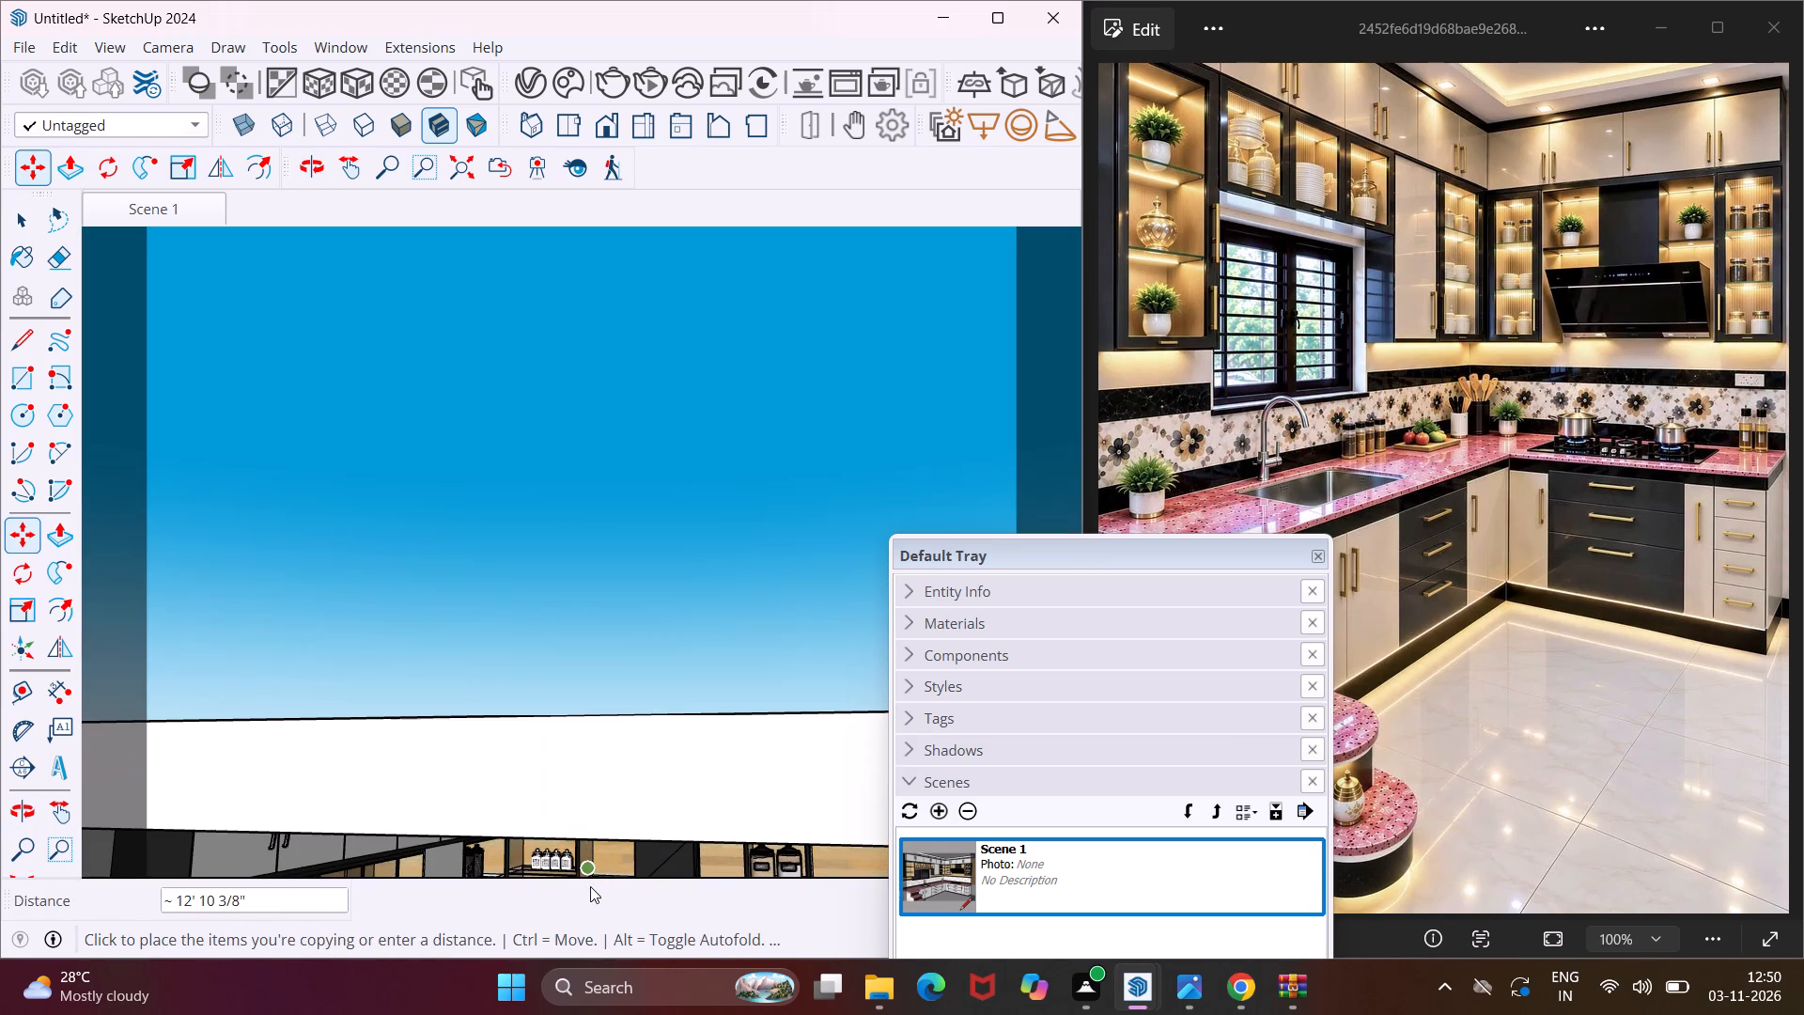
middle_click_drag(599, 837, 615, 657)
scroll(614, 646, "down", 5)
scroll(581, 600, "up", 1)
scroll(581, 600, "down", 3)
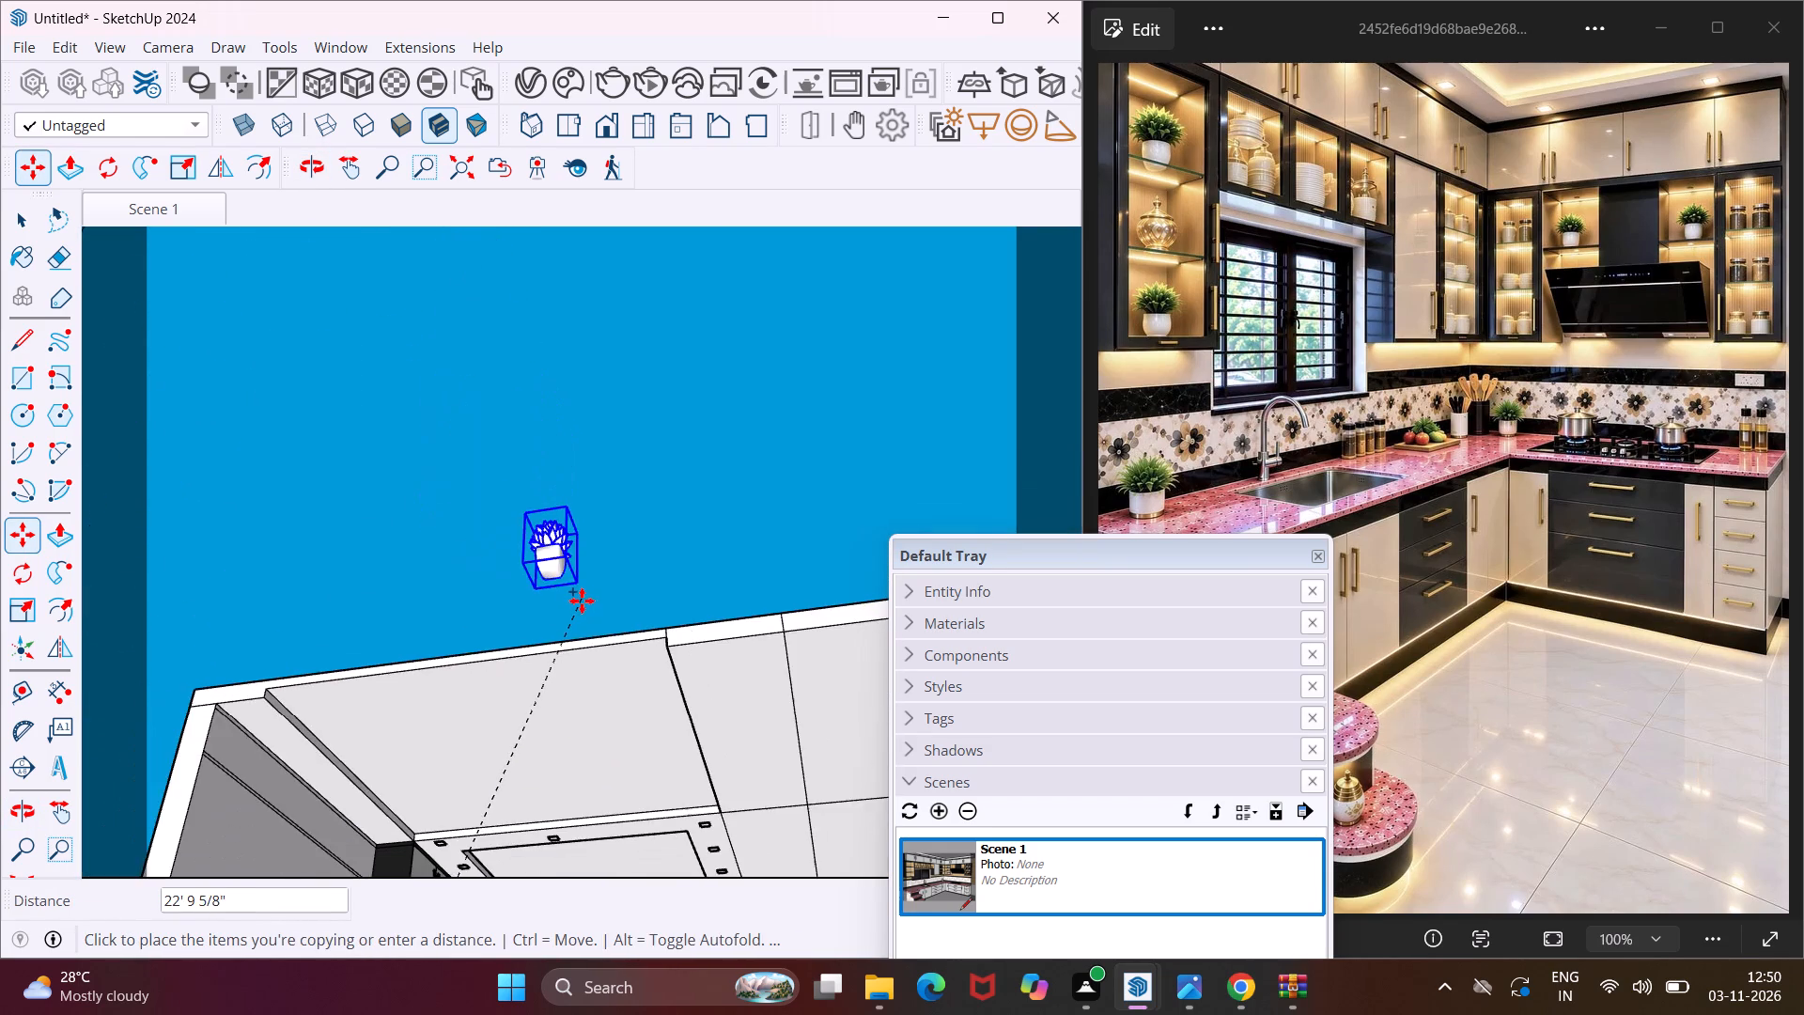
scroll(582, 601, "down", 4)
middle_click_drag(593, 684, 614, 789)
scroll(611, 743, "down", 6)
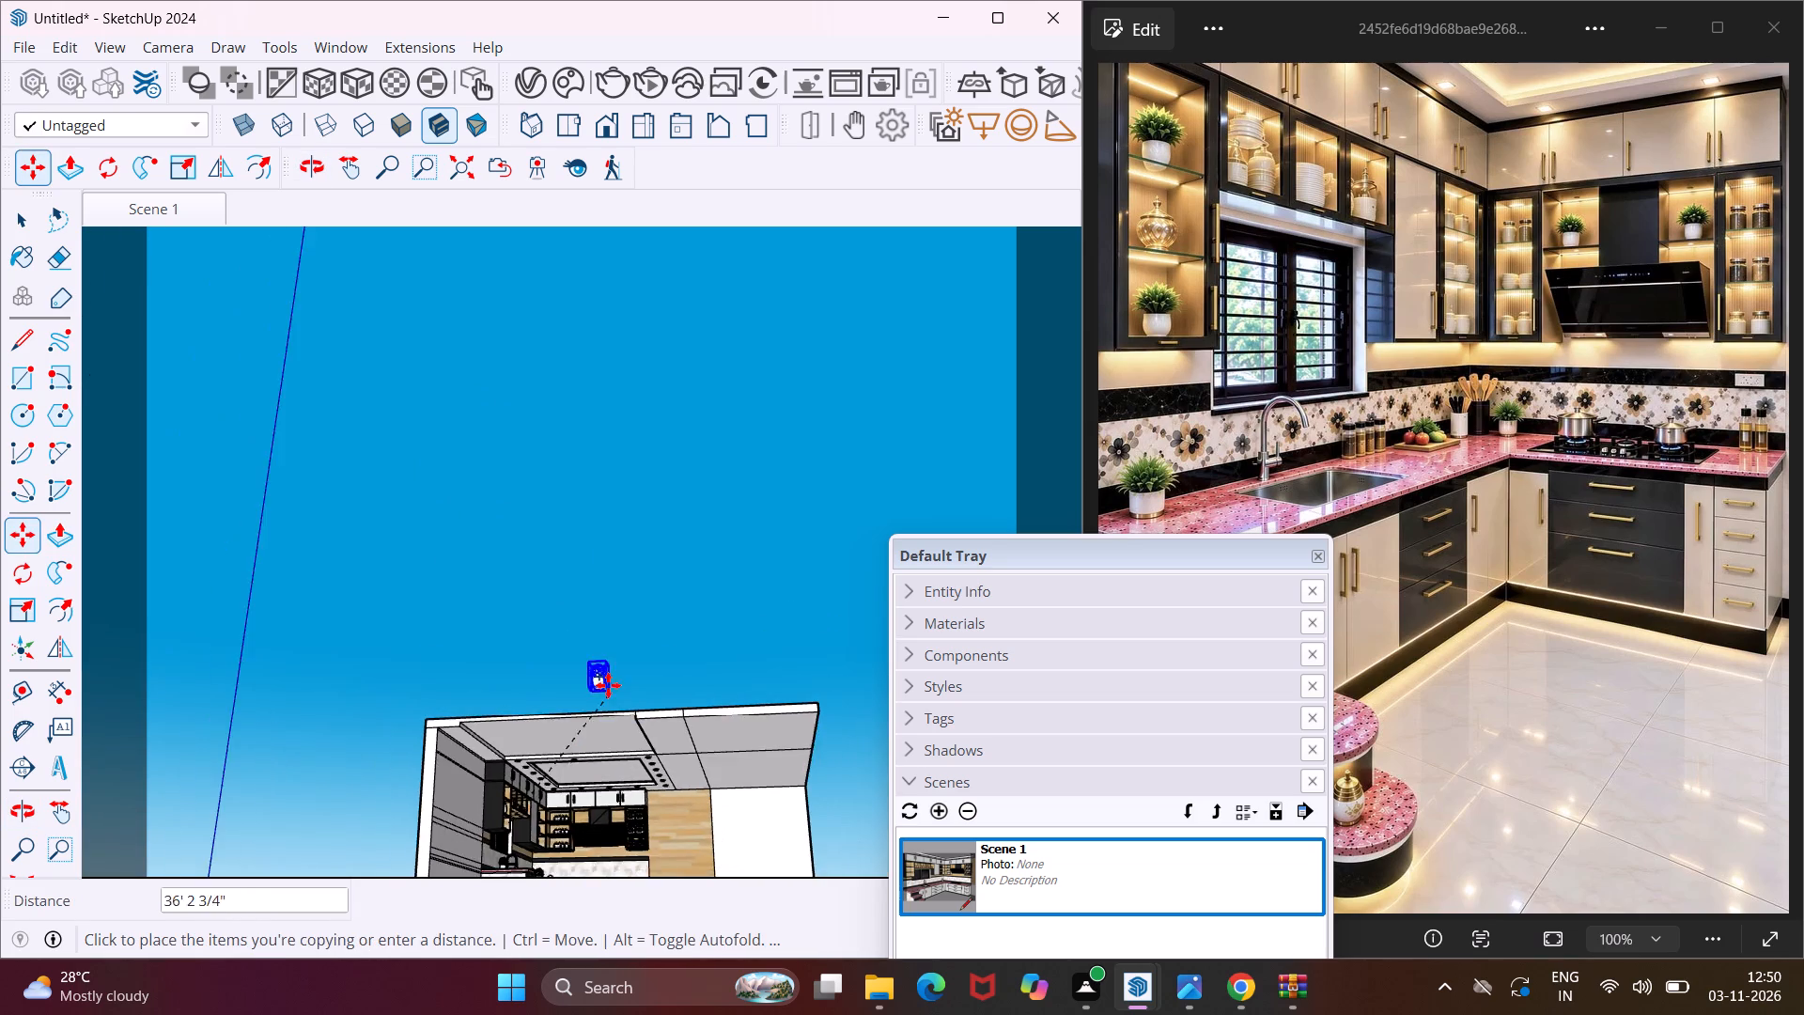
scroll(608, 685, "down", 5)
middle_click_drag(609, 723, 605, 841)
scroll(607, 808, "up", 10)
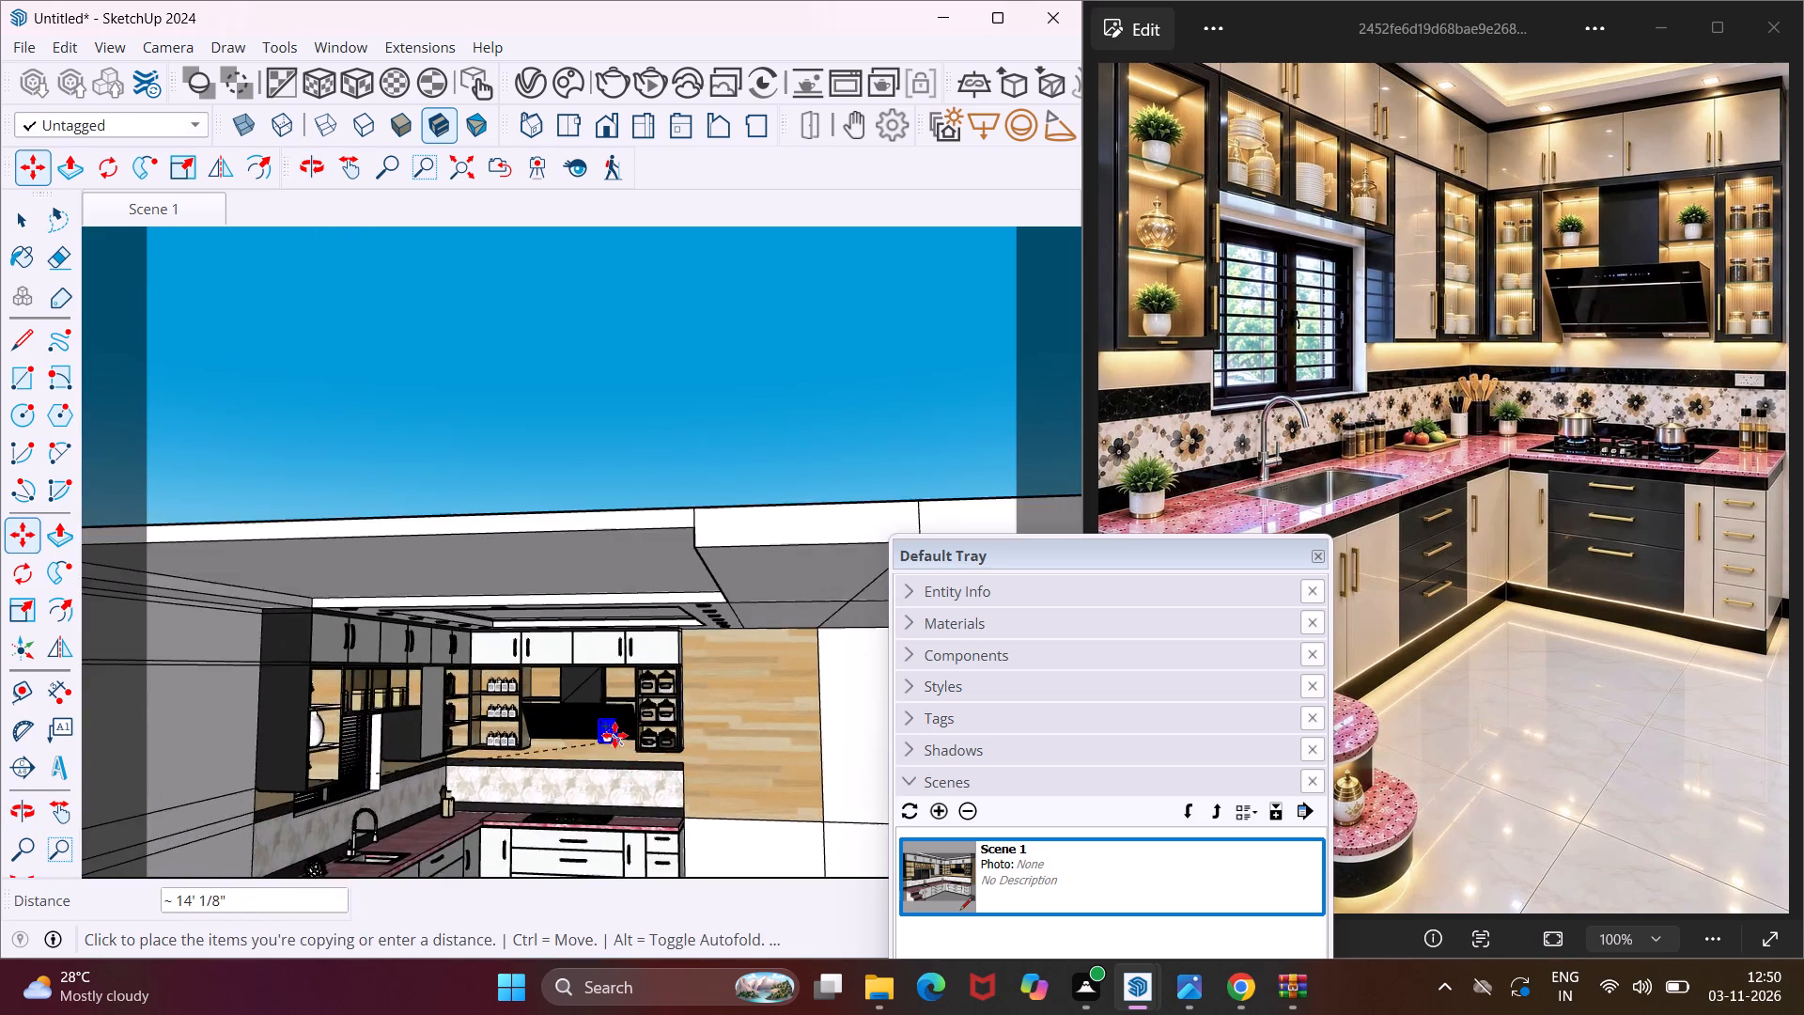
scroll(606, 705, "up", 9)
scroll(675, 655, "up", 4)
middle_click_drag(675, 655, 687, 695)
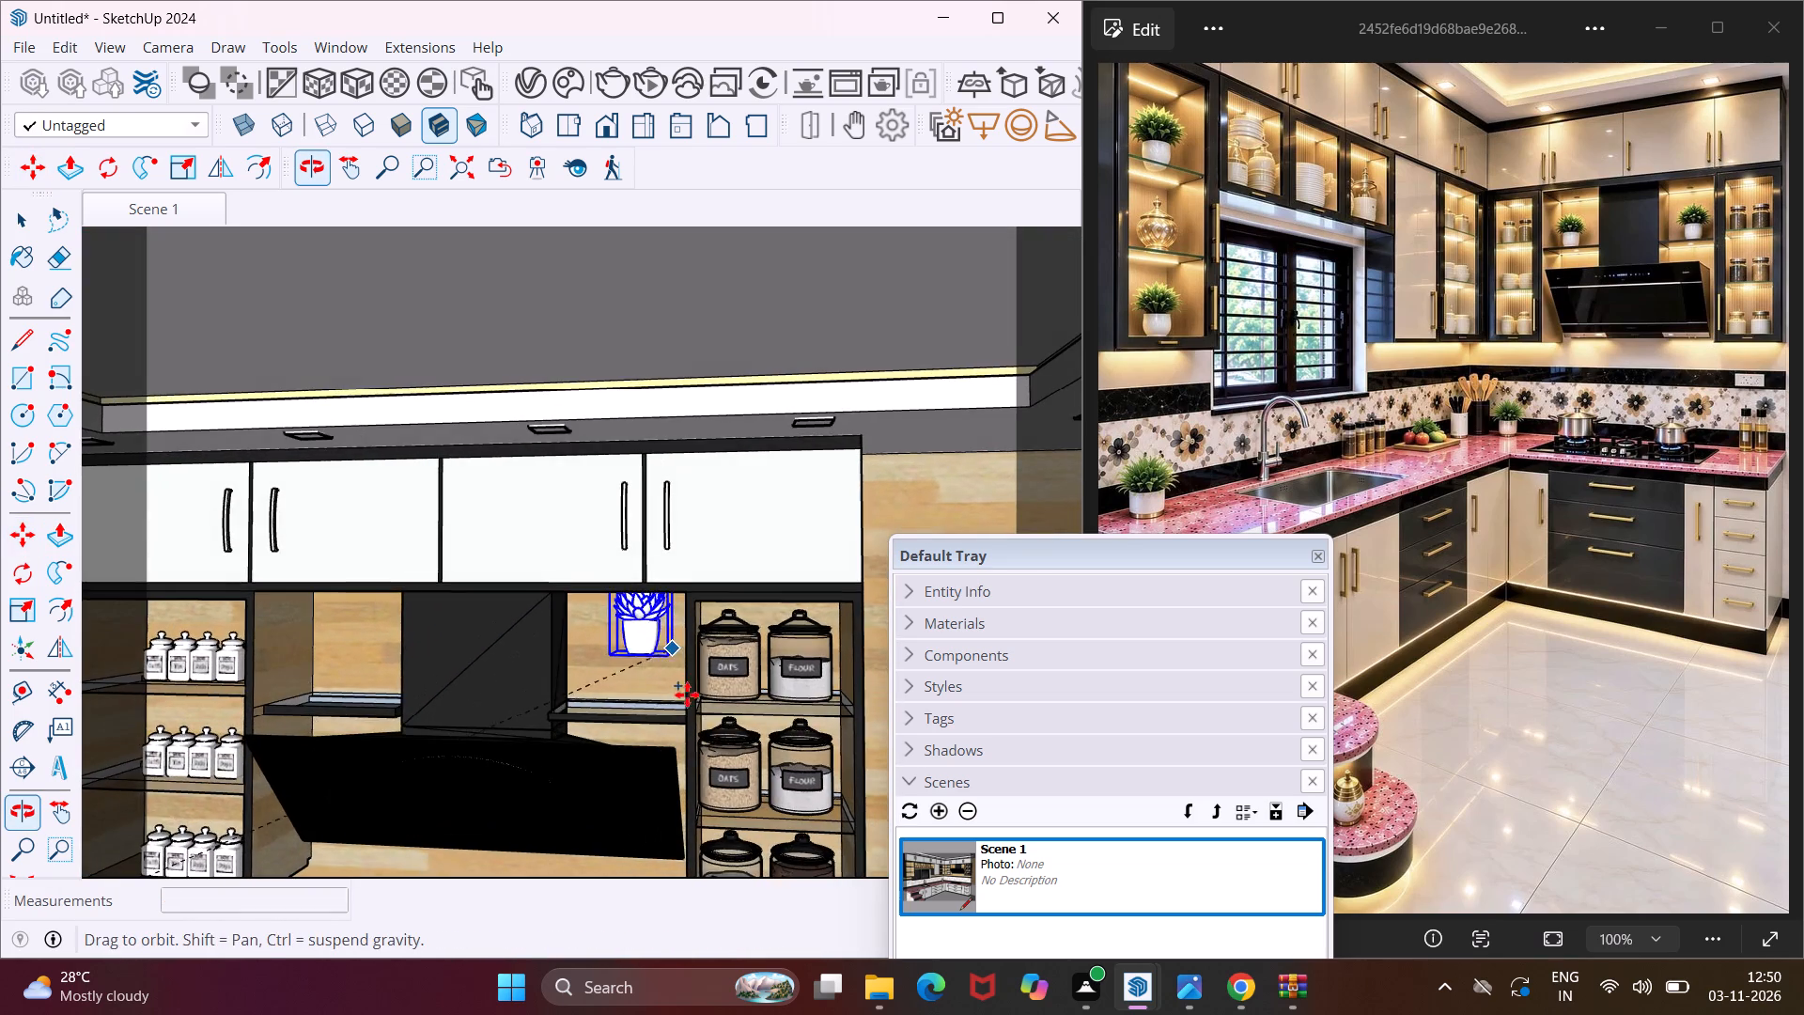
scroll(670, 697, "up", 8)
left_click(669, 705)
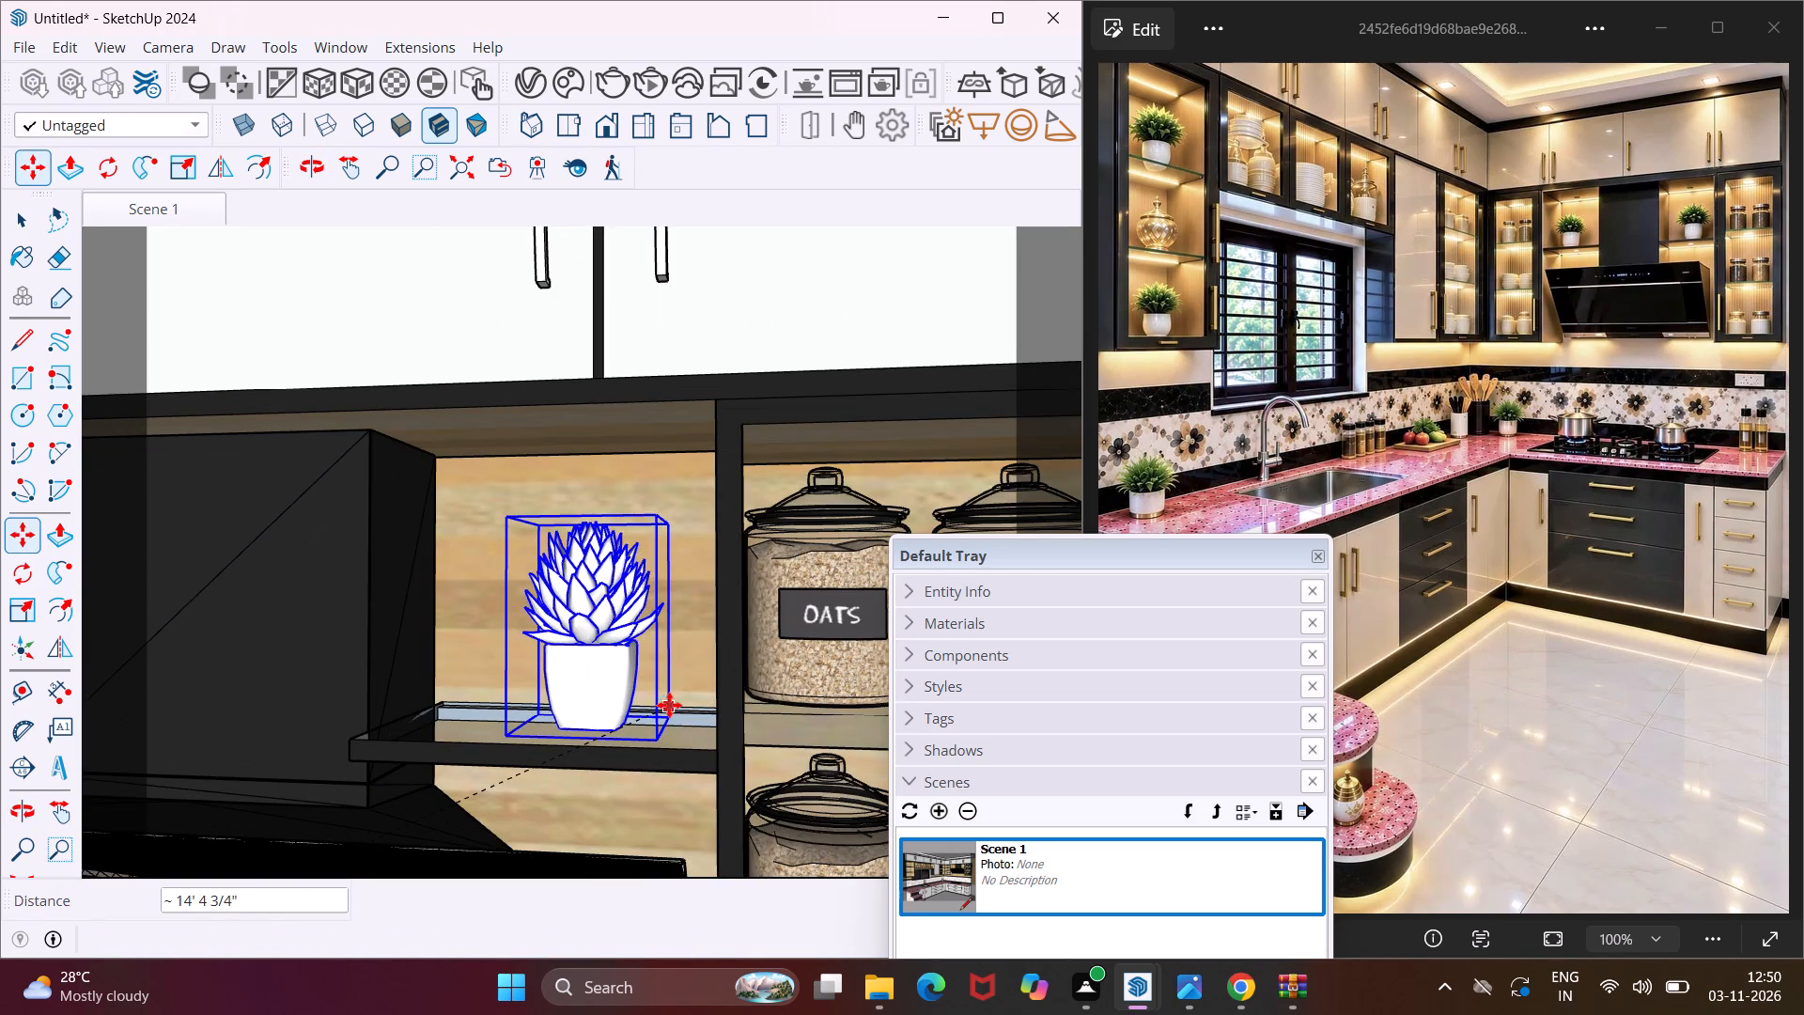
Copy the hood-side succulent about 3 ft along the red axis onto the shelf on the hood's other side and clear the selection.
left_click(669, 735)
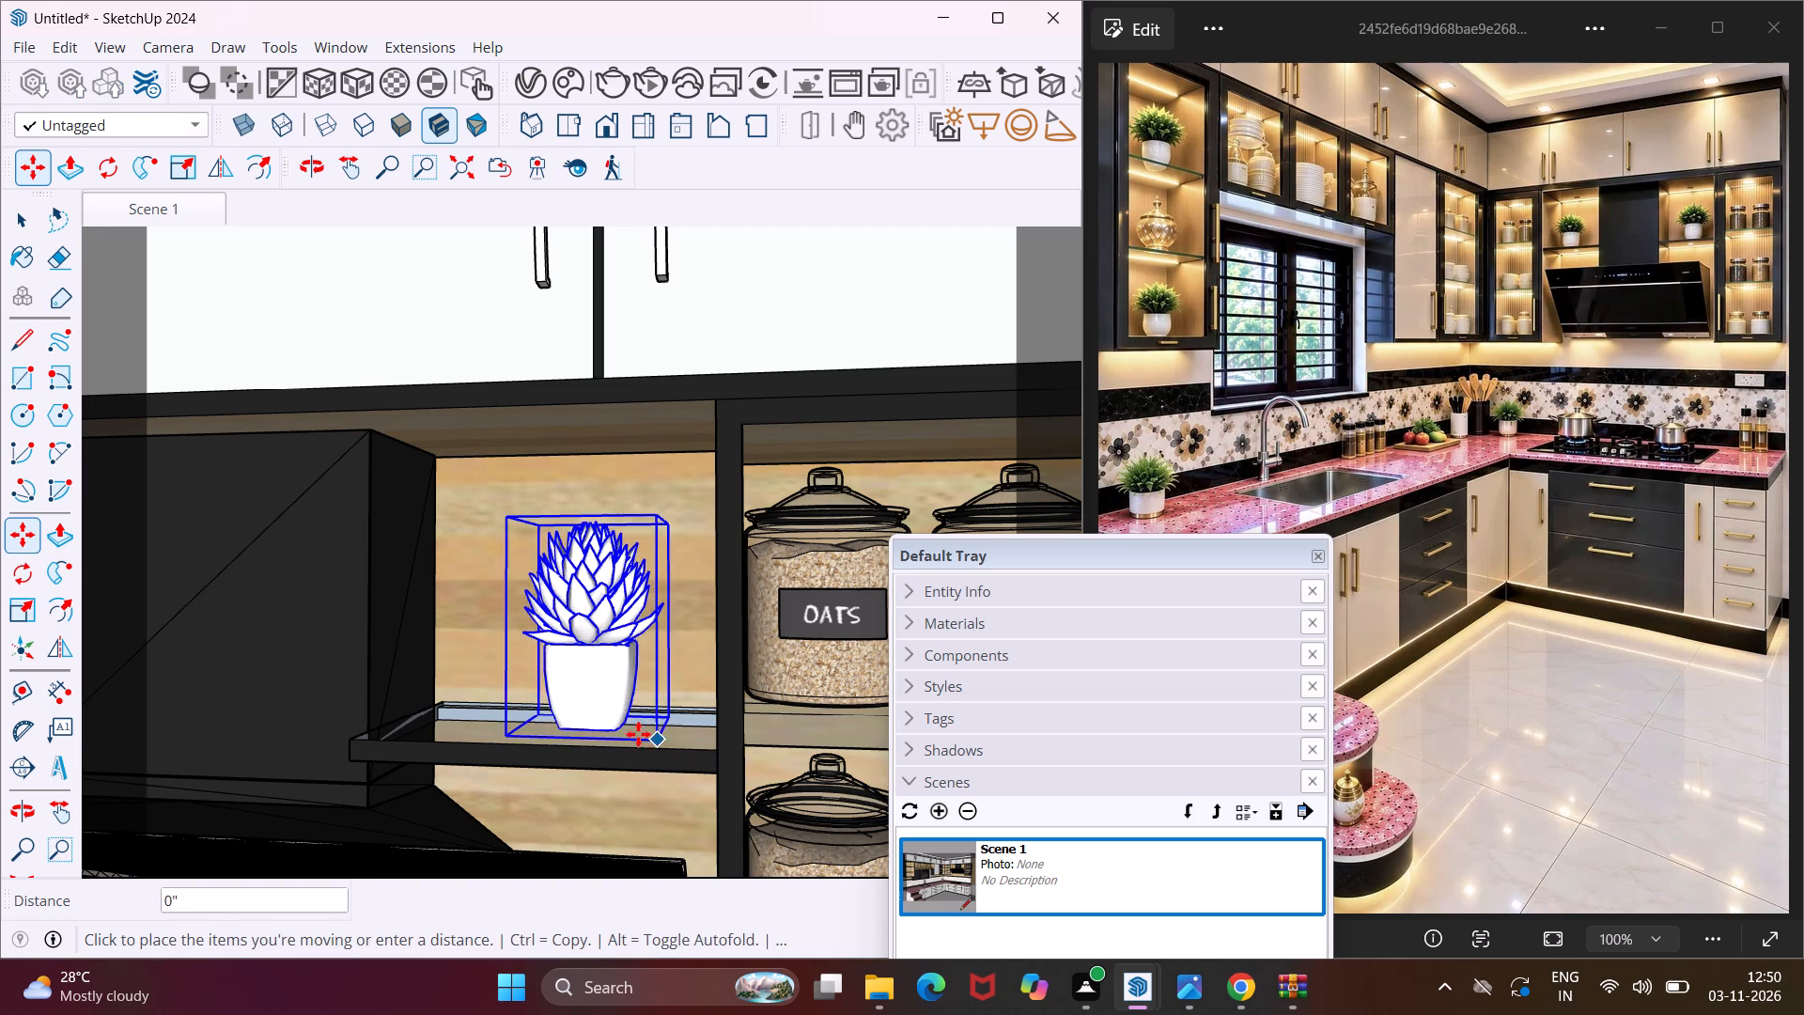
scroll(583, 701, "down", 3)
scroll(583, 701, "up", 1)
scroll(583, 701, "down", 6)
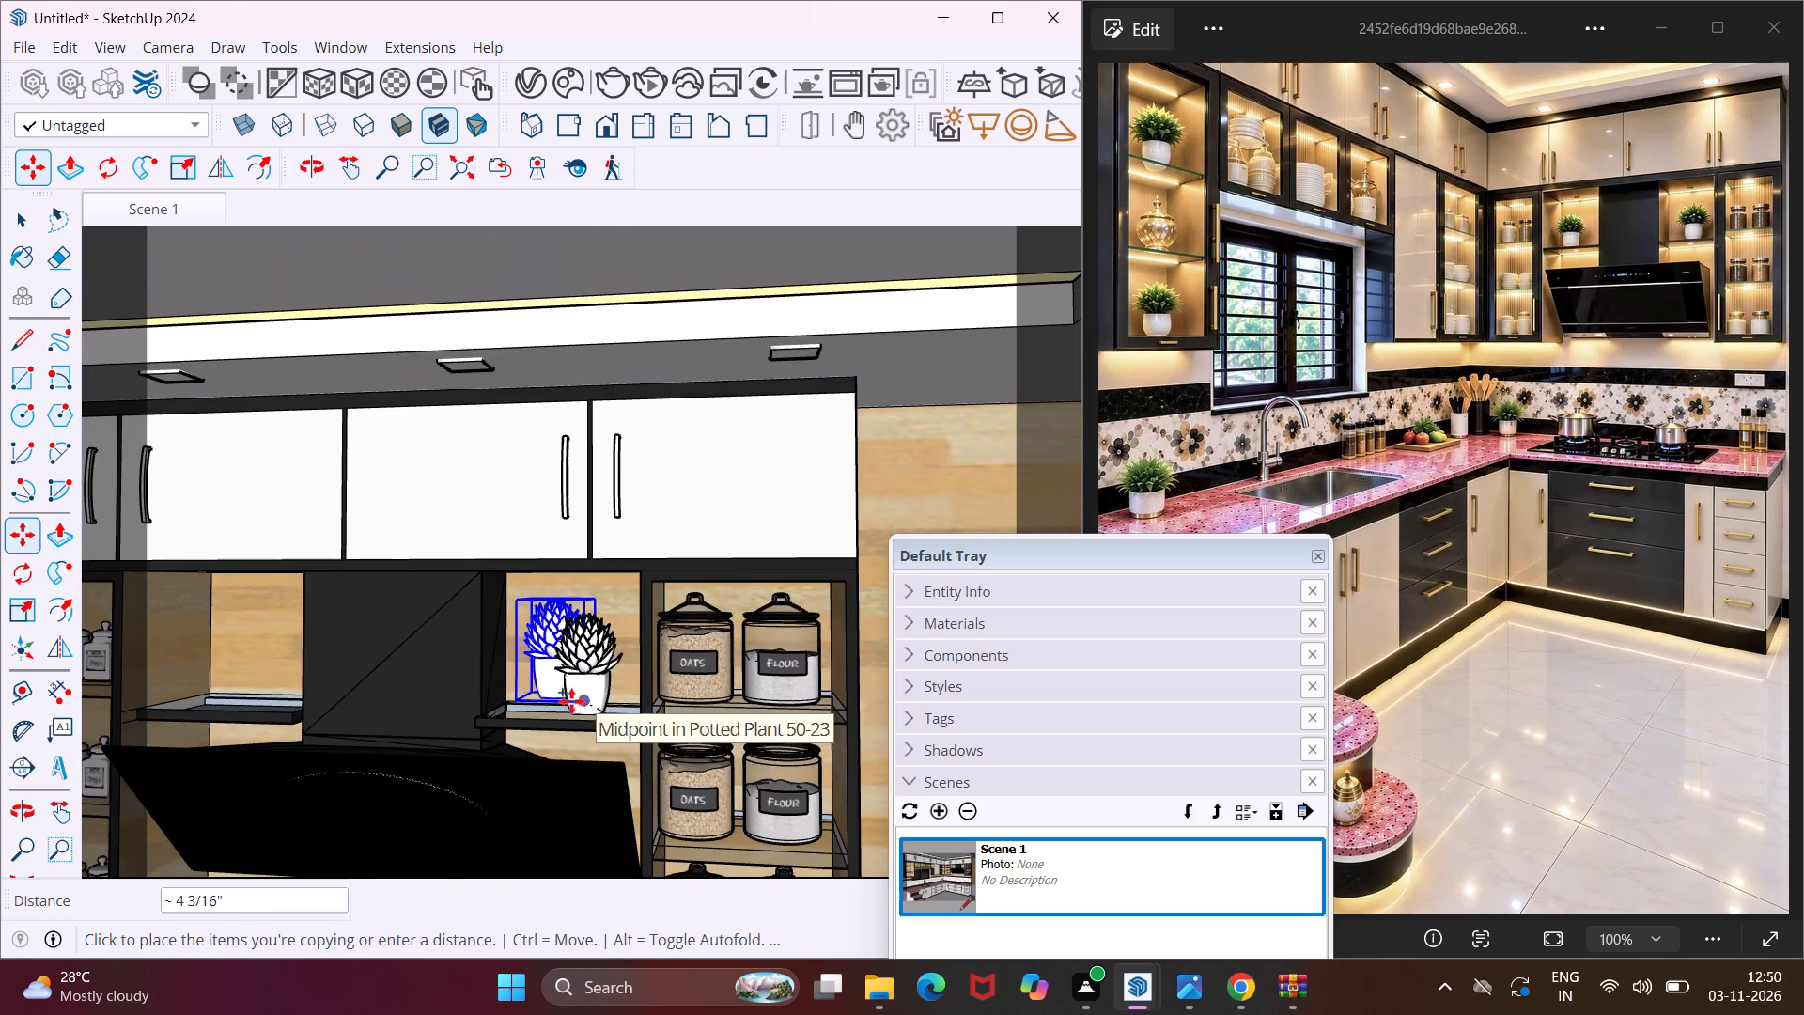
scroll(256, 685, "up", 6)
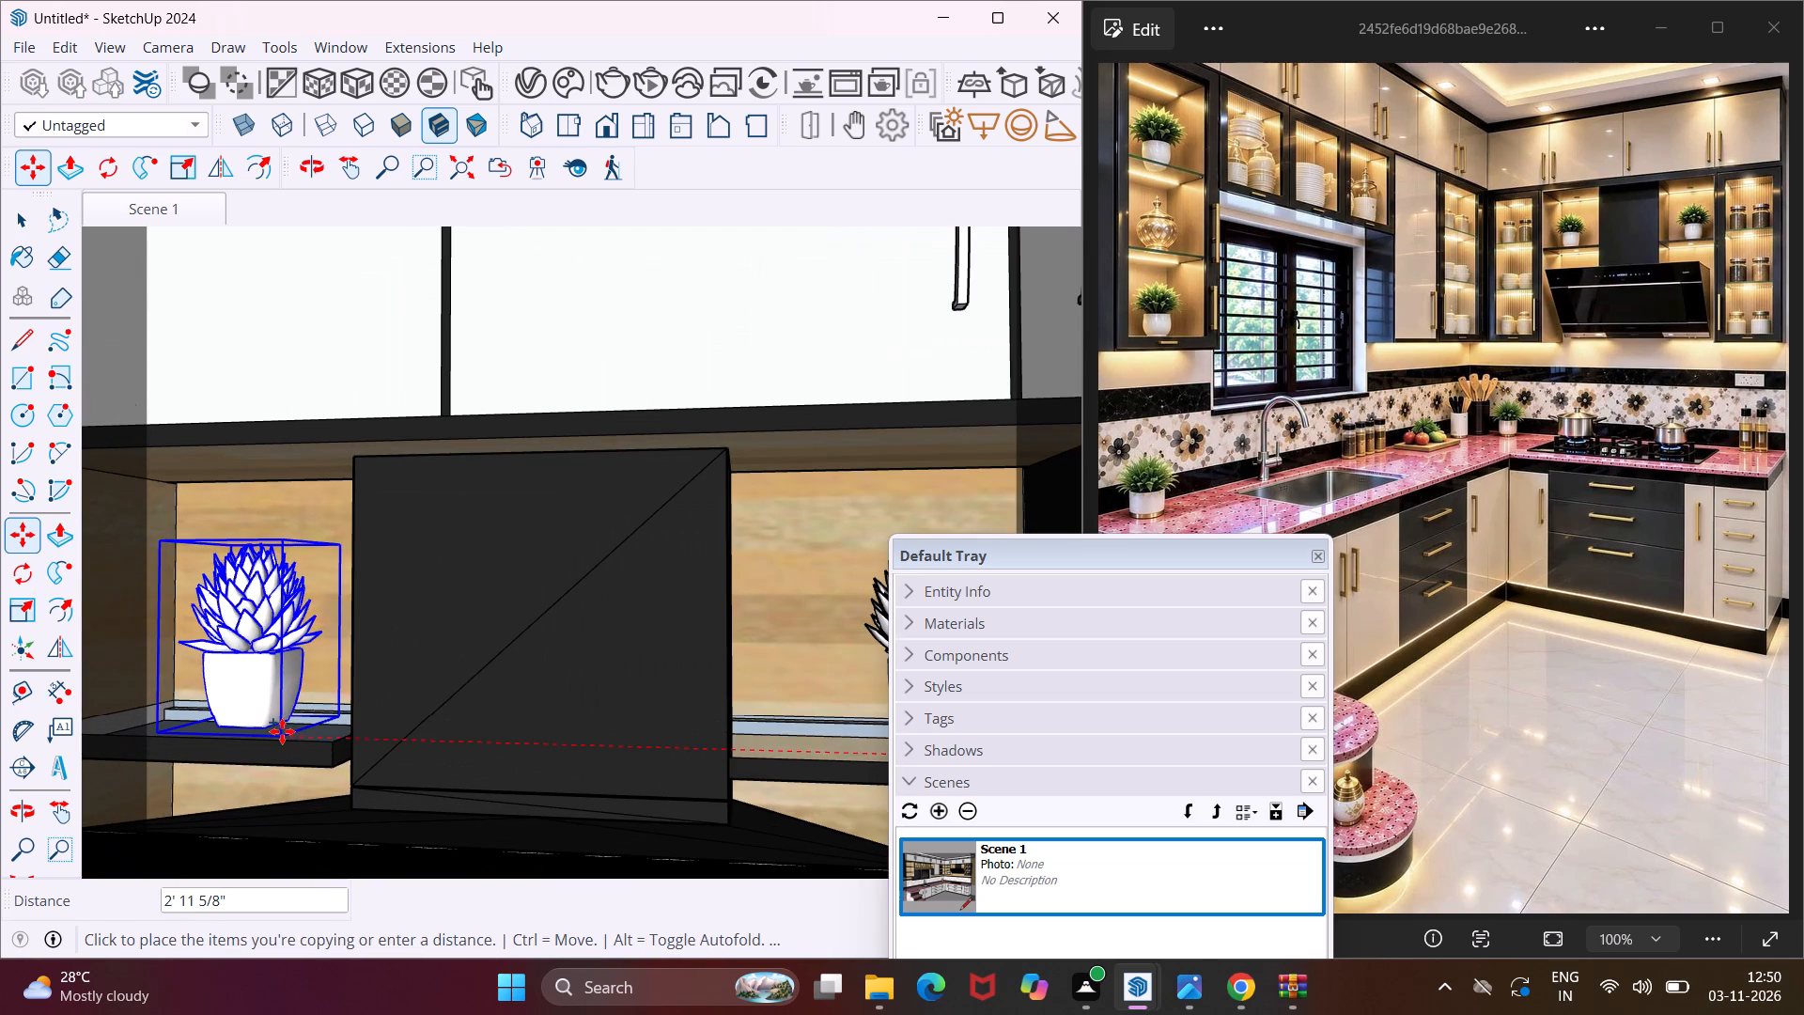
left_click(277, 726)
middle_click_drag(274, 725, 253, 678)
scroll(356, 600, "down", 6)
scroll(442, 537, "down", 10)
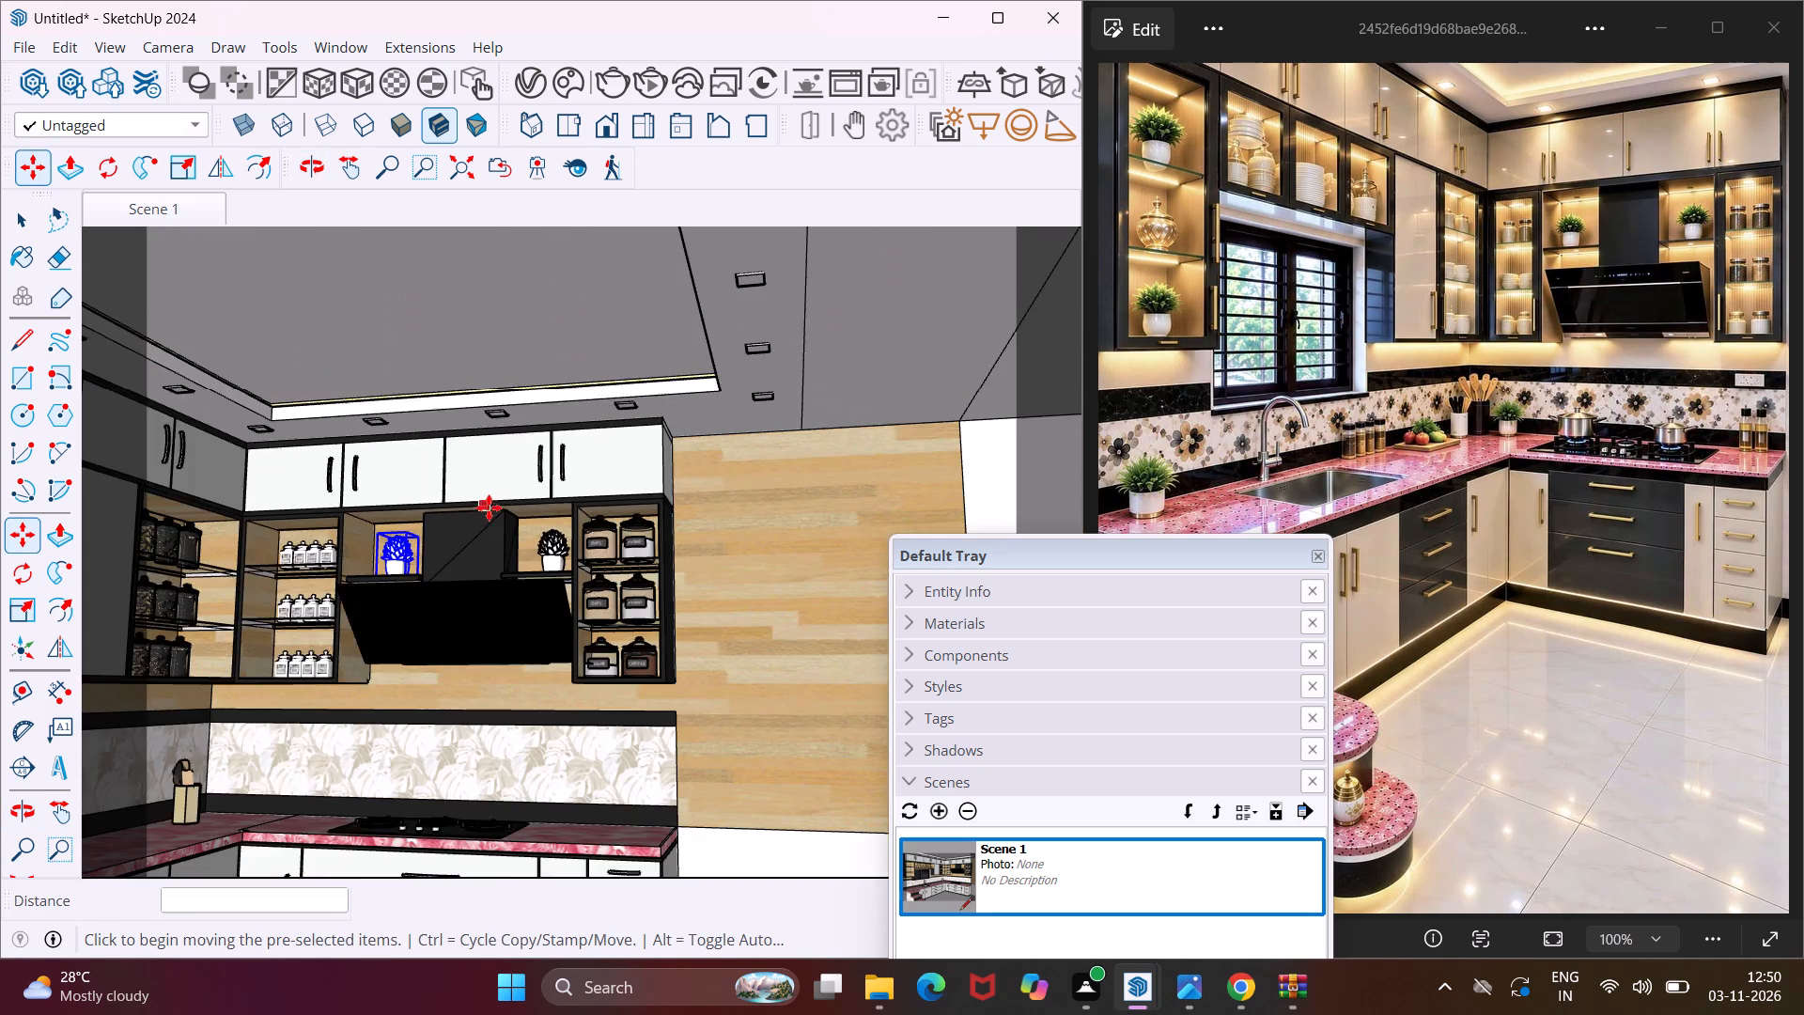
scroll(490, 508, "down", 17)
middle_click_drag(493, 508, 493, 588)
key("Escape")
key("space")
Close the room's open front with a rectangle about 22' 4" by 11' drawn between opposite outer corners of the opening.
middle_click_drag(471, 628, 479, 635)
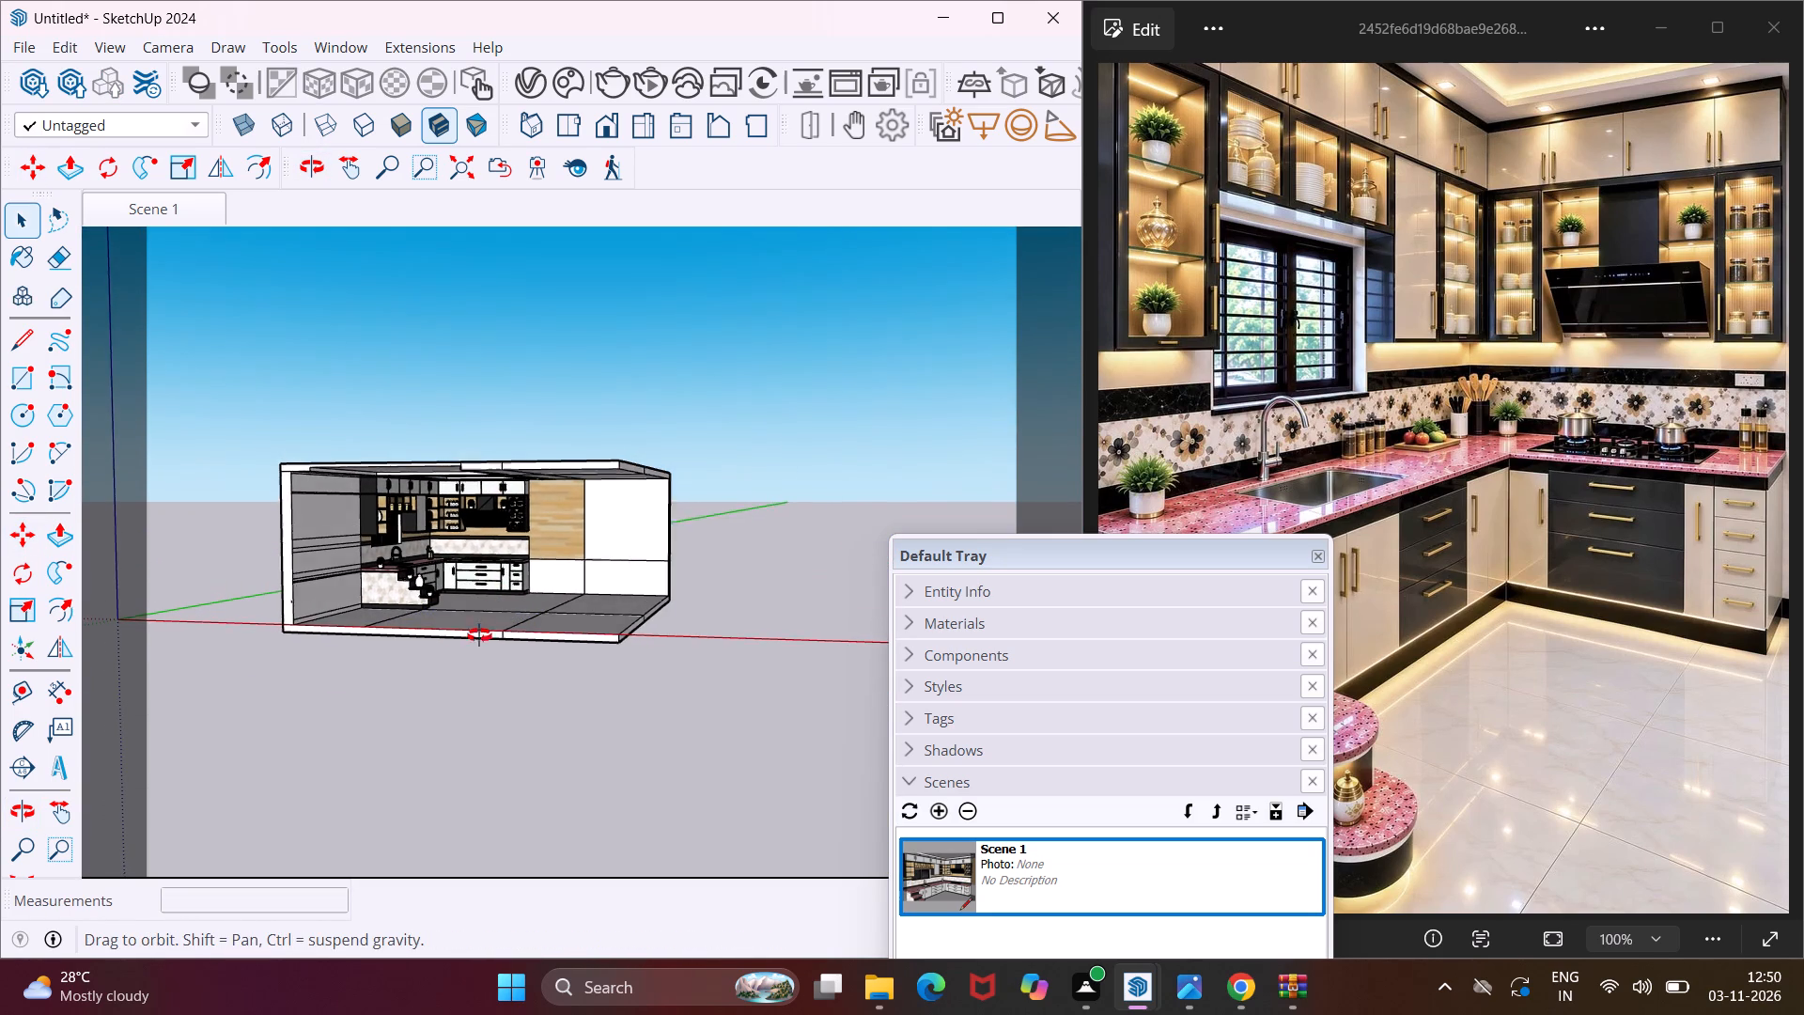
middle_click_drag(479, 635, 541, 654)
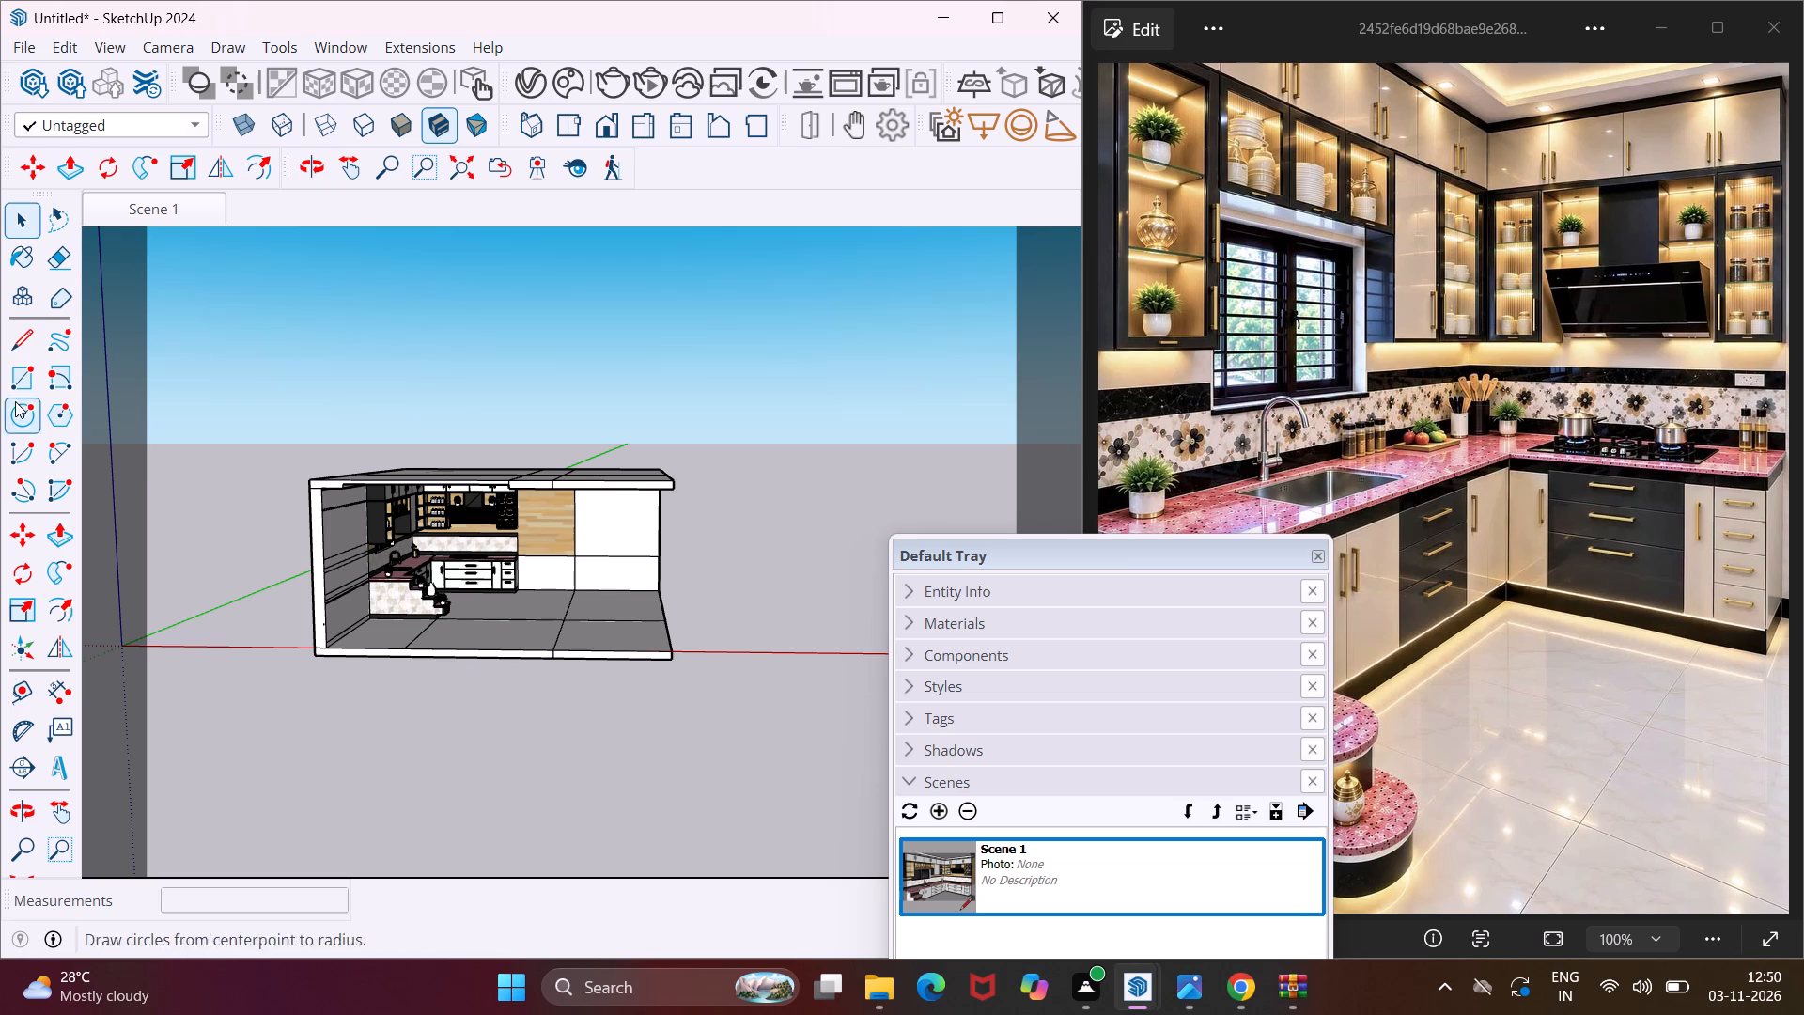
left_click(28, 374)
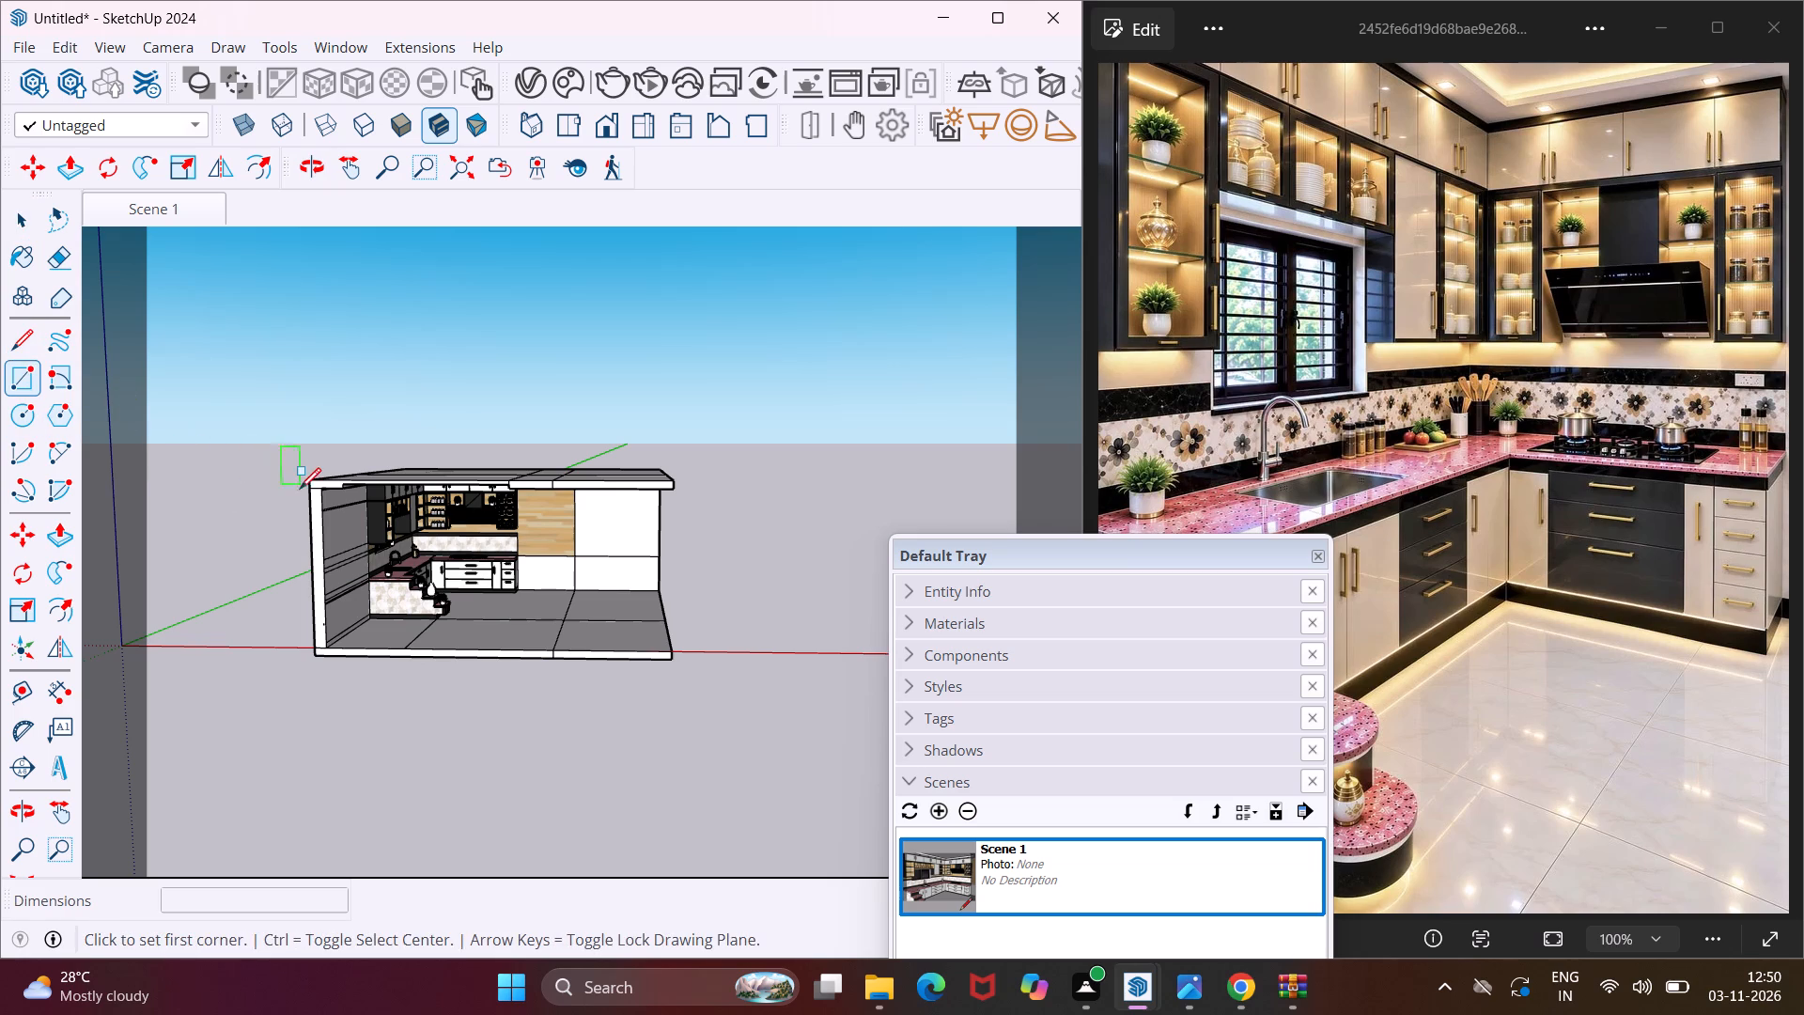
left_click(312, 484)
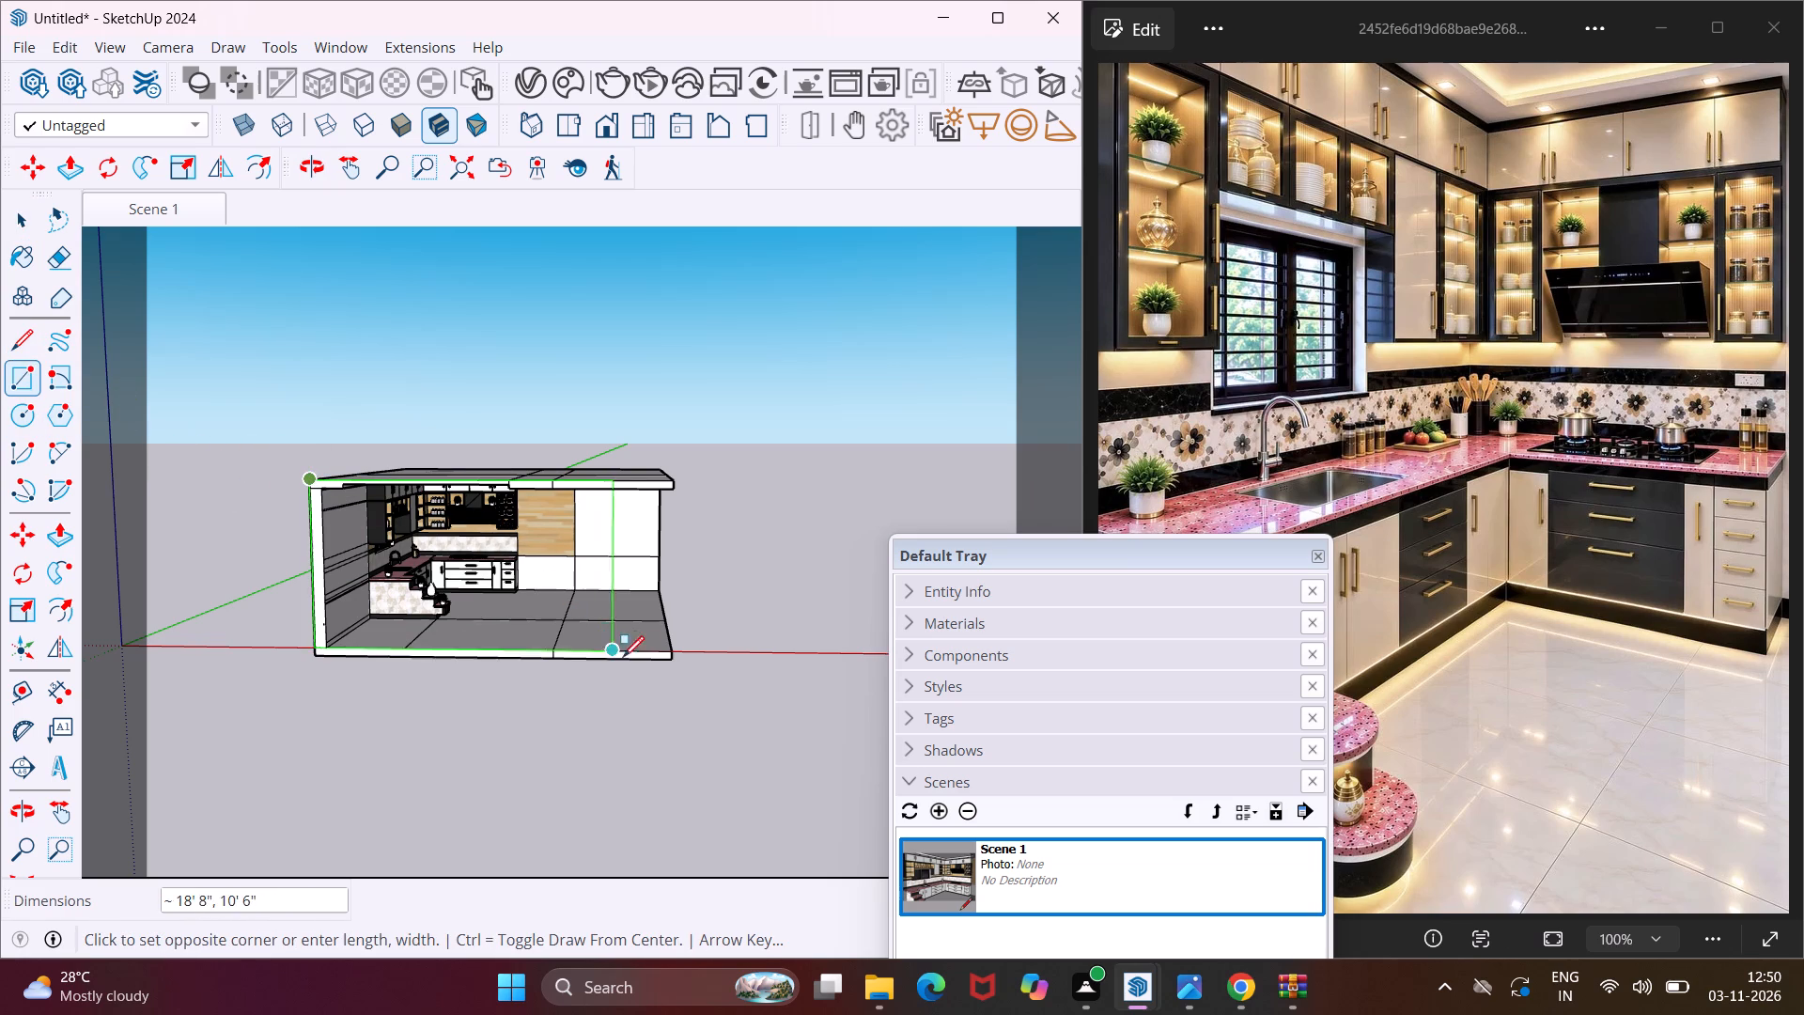
left_click(673, 662)
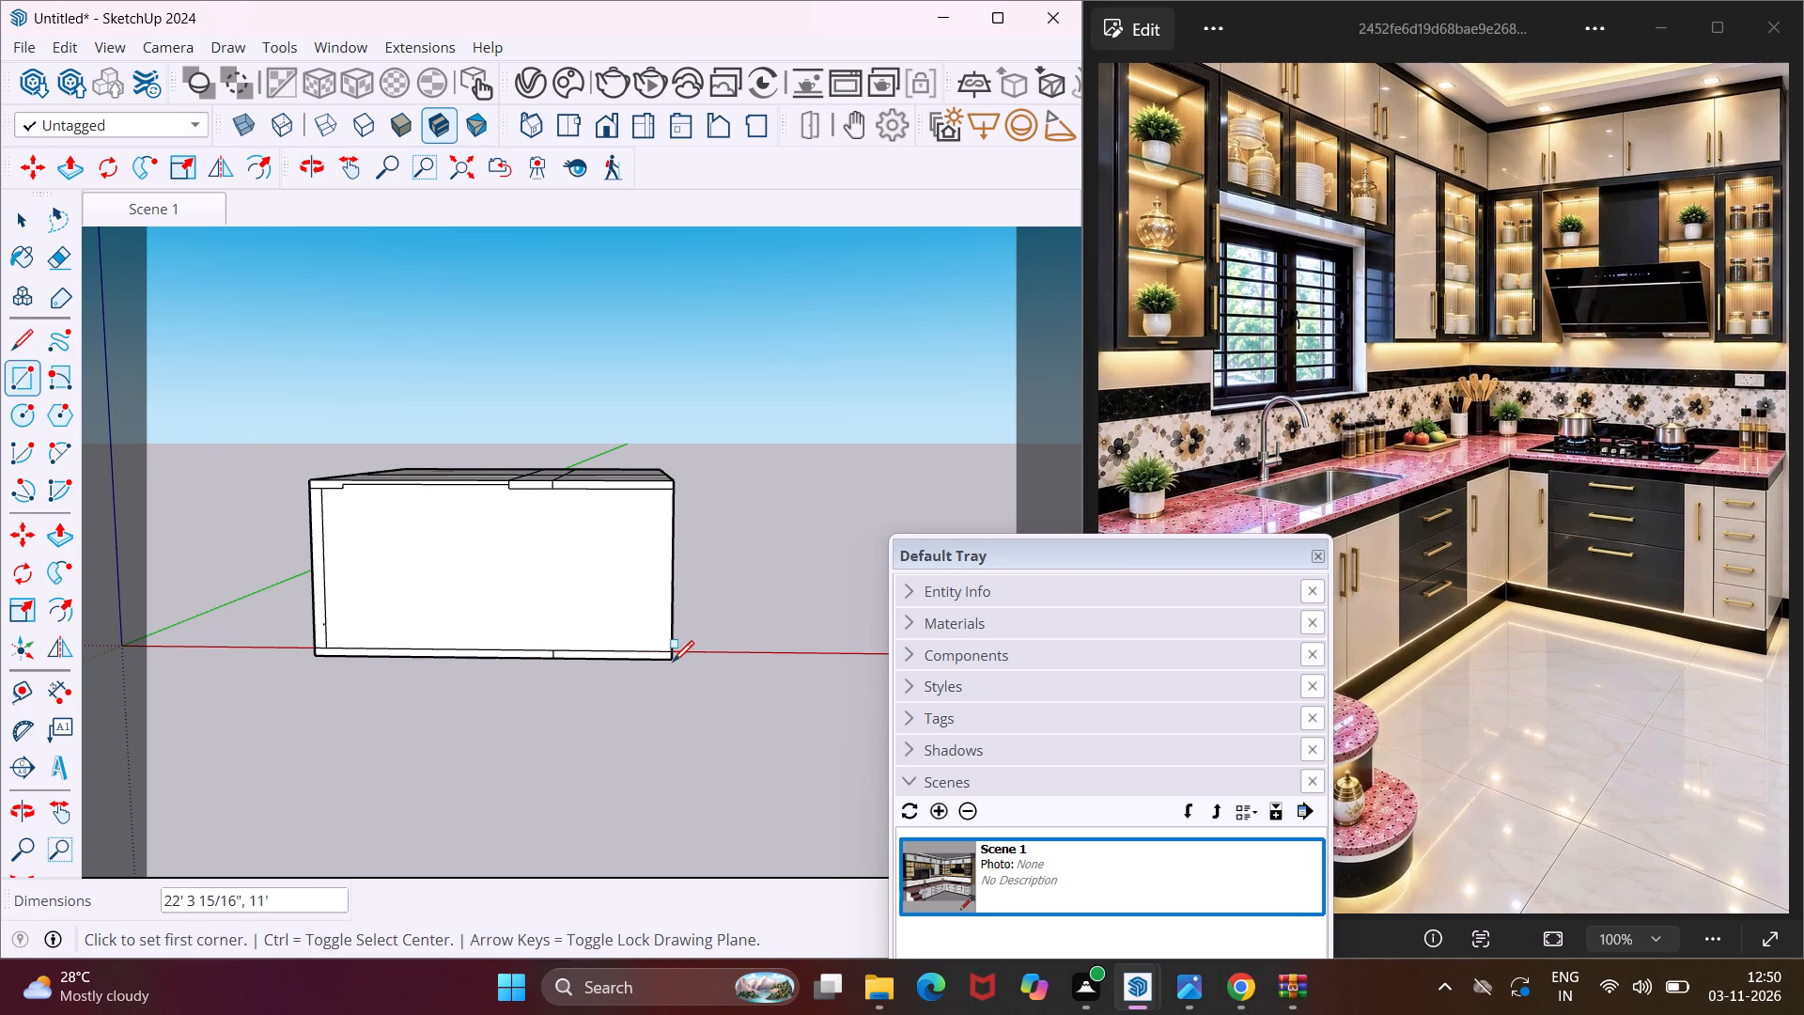
middle_click_drag(673, 662, 531, 645)
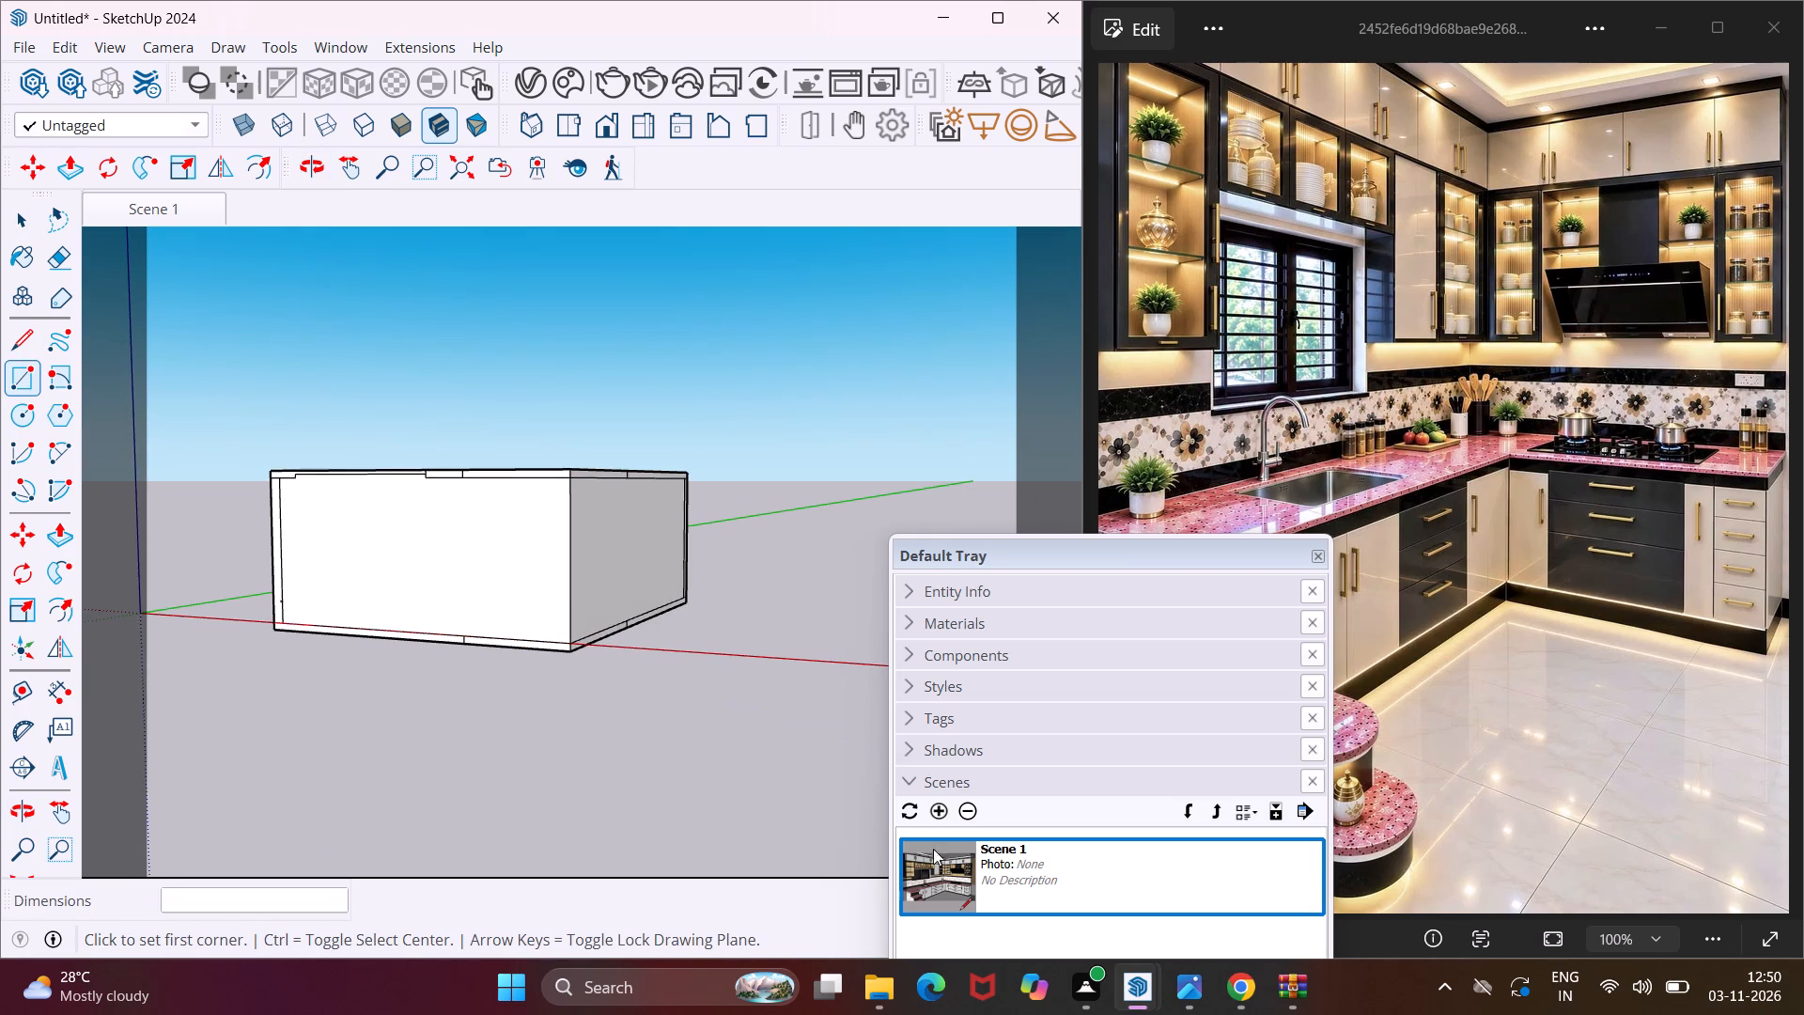
Return to the Scene 1 view and pan it to frame more of the pink steps and the floor.
left_click(190, 207)
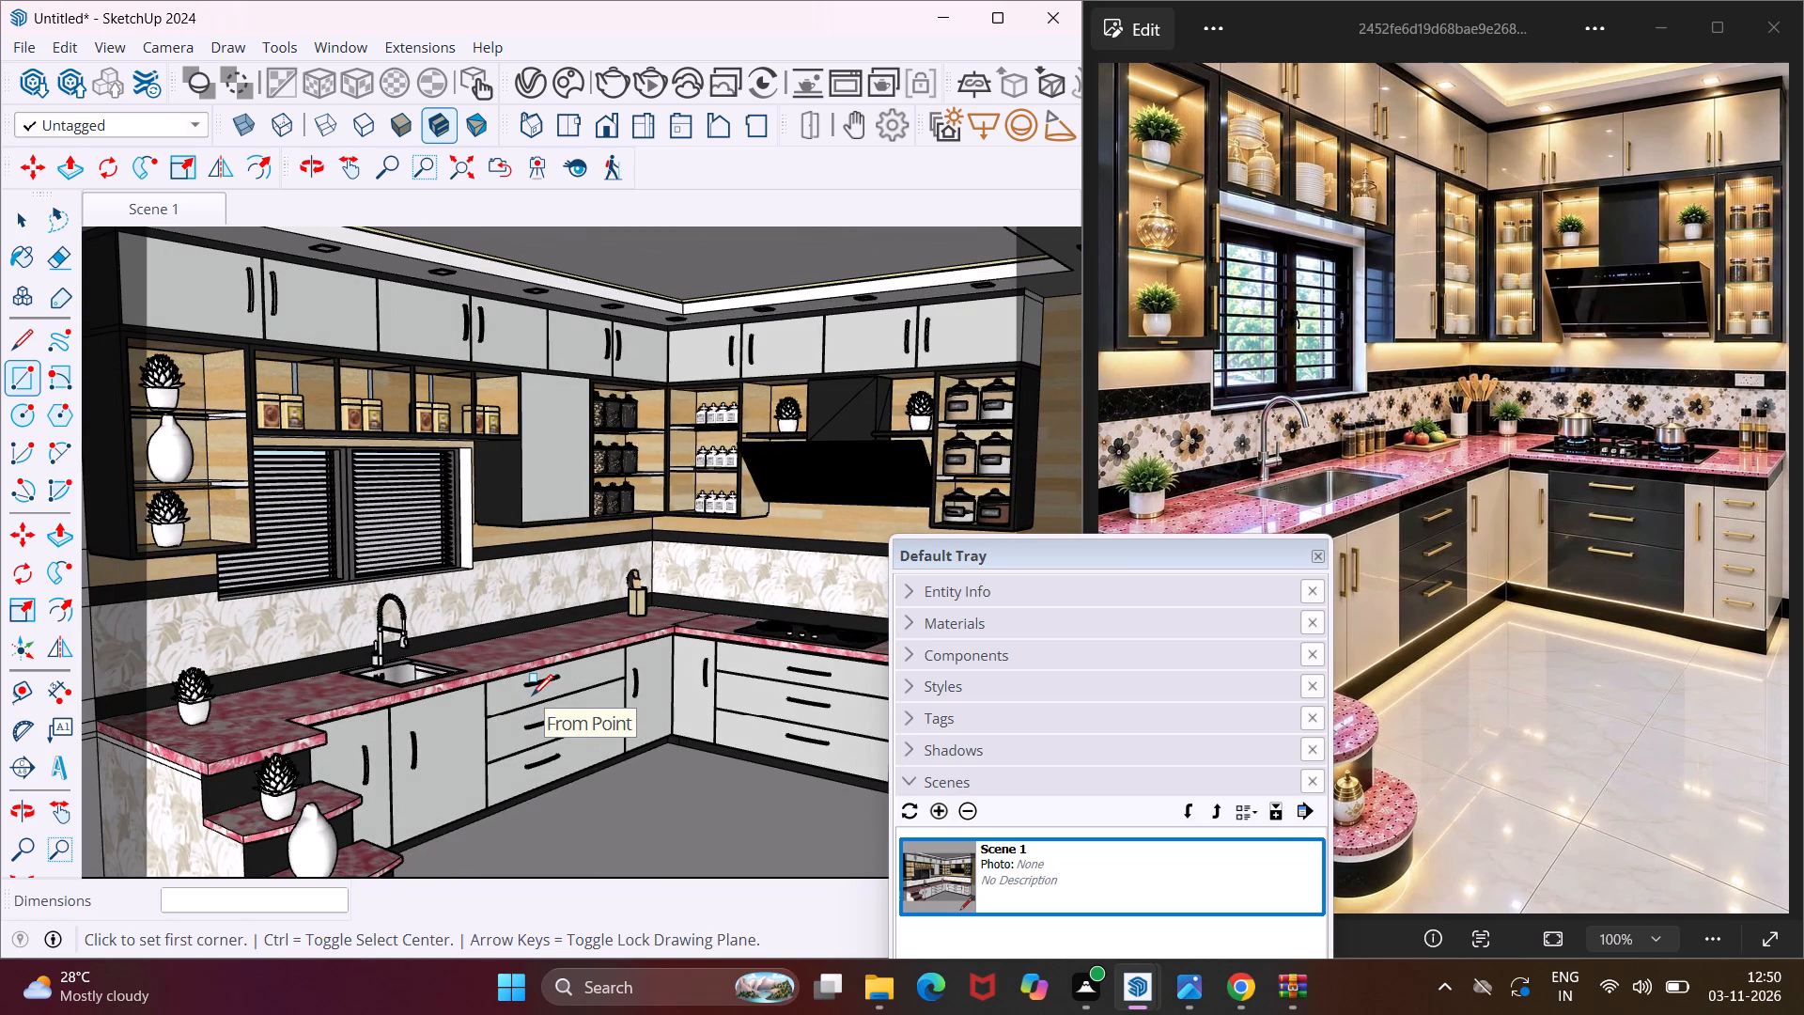
key("Escape")
key("space")
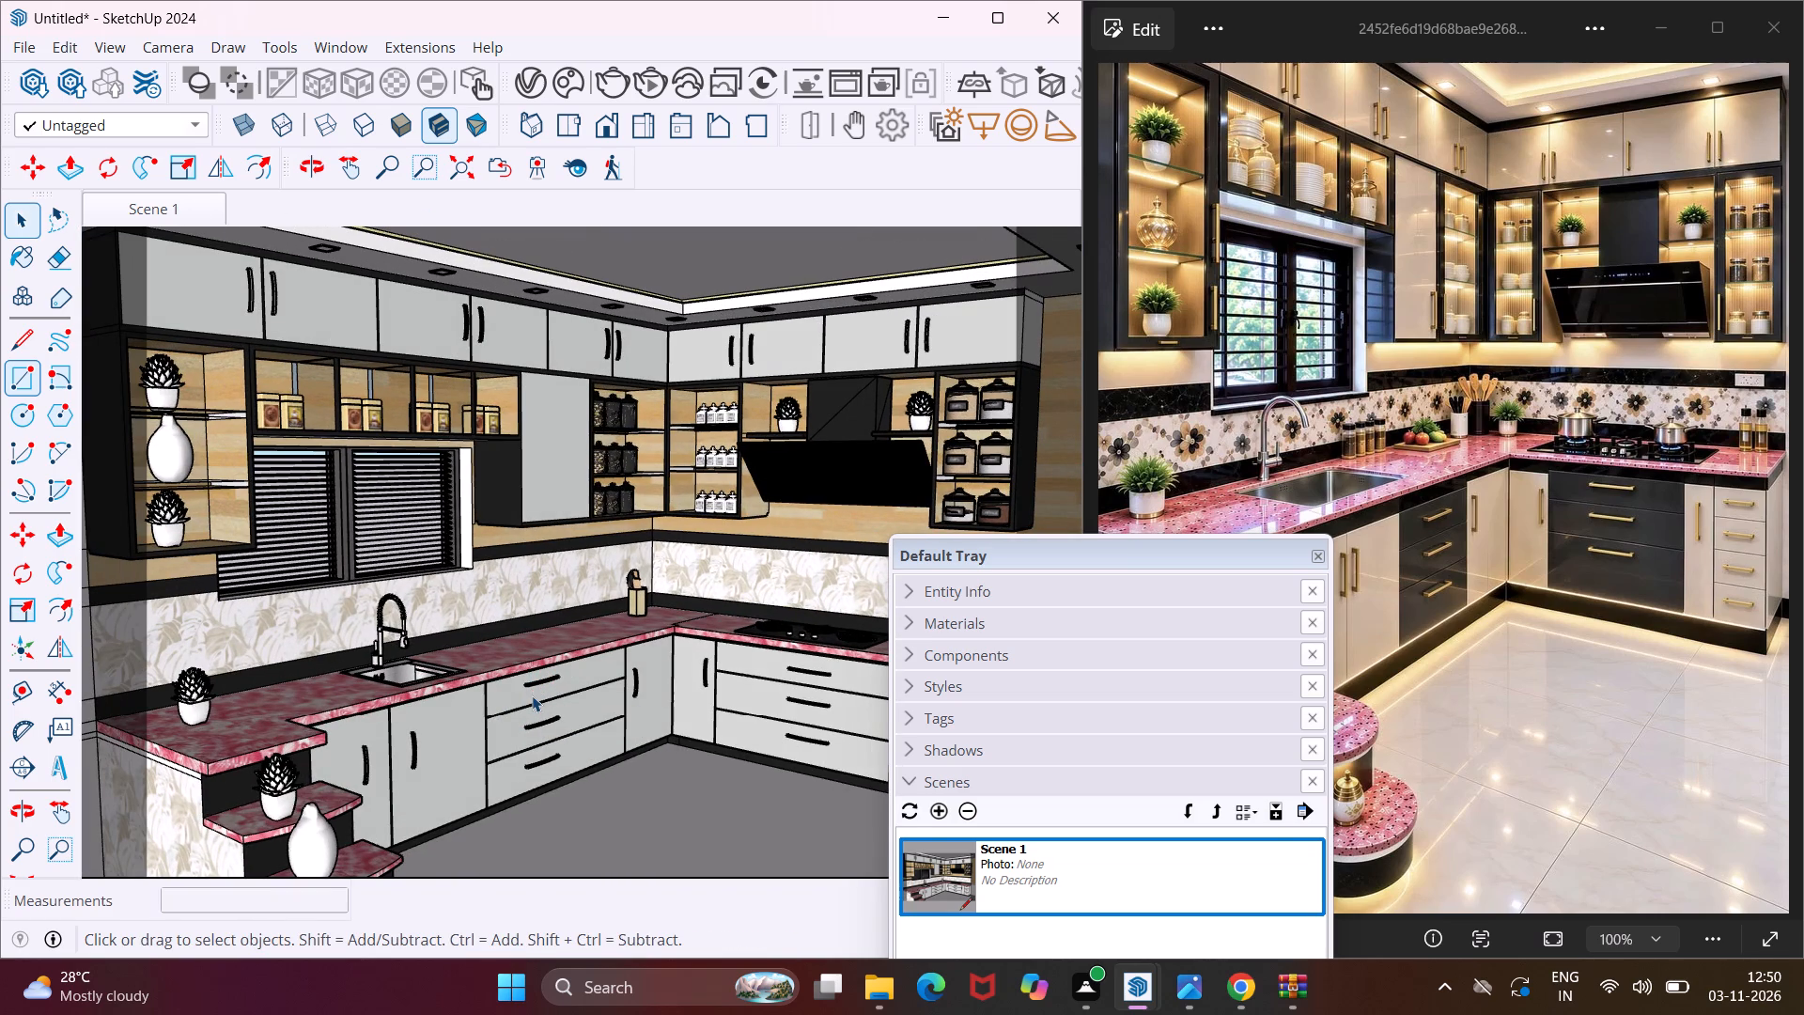
left_click(358, 167)
left_click_drag(545, 686, 538, 681)
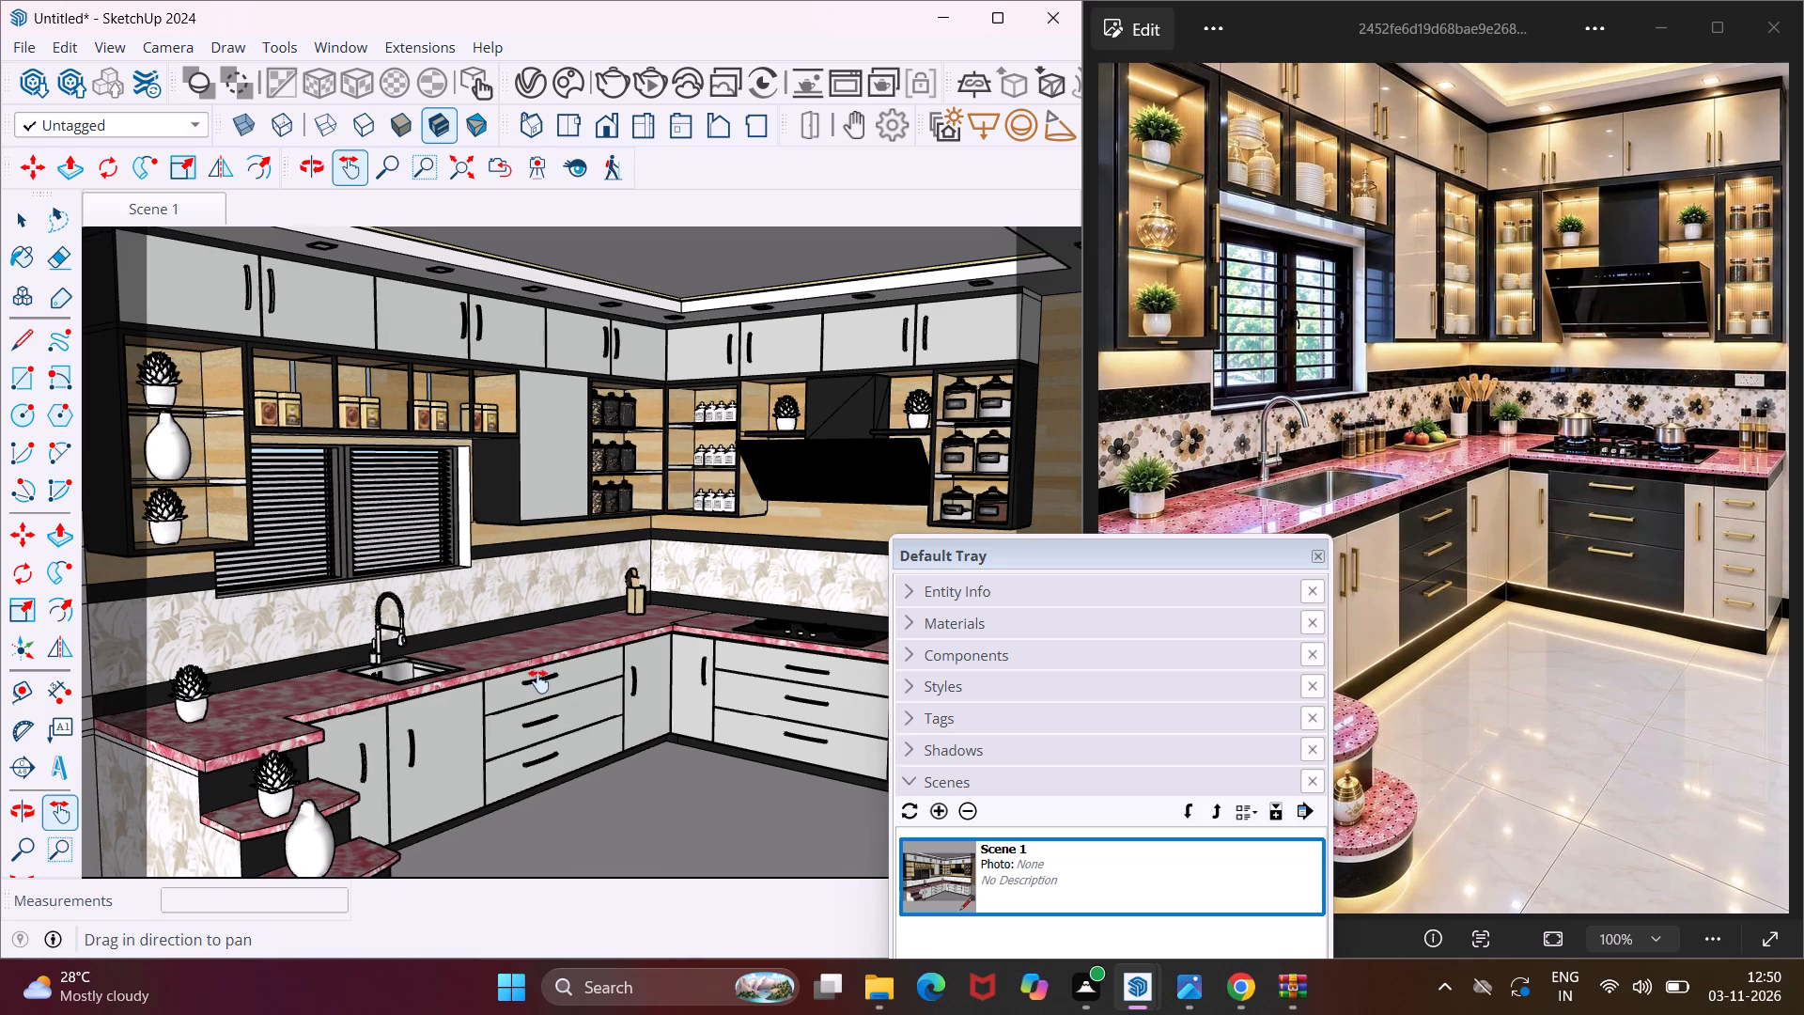
left_click_drag(538, 681, 527, 663)
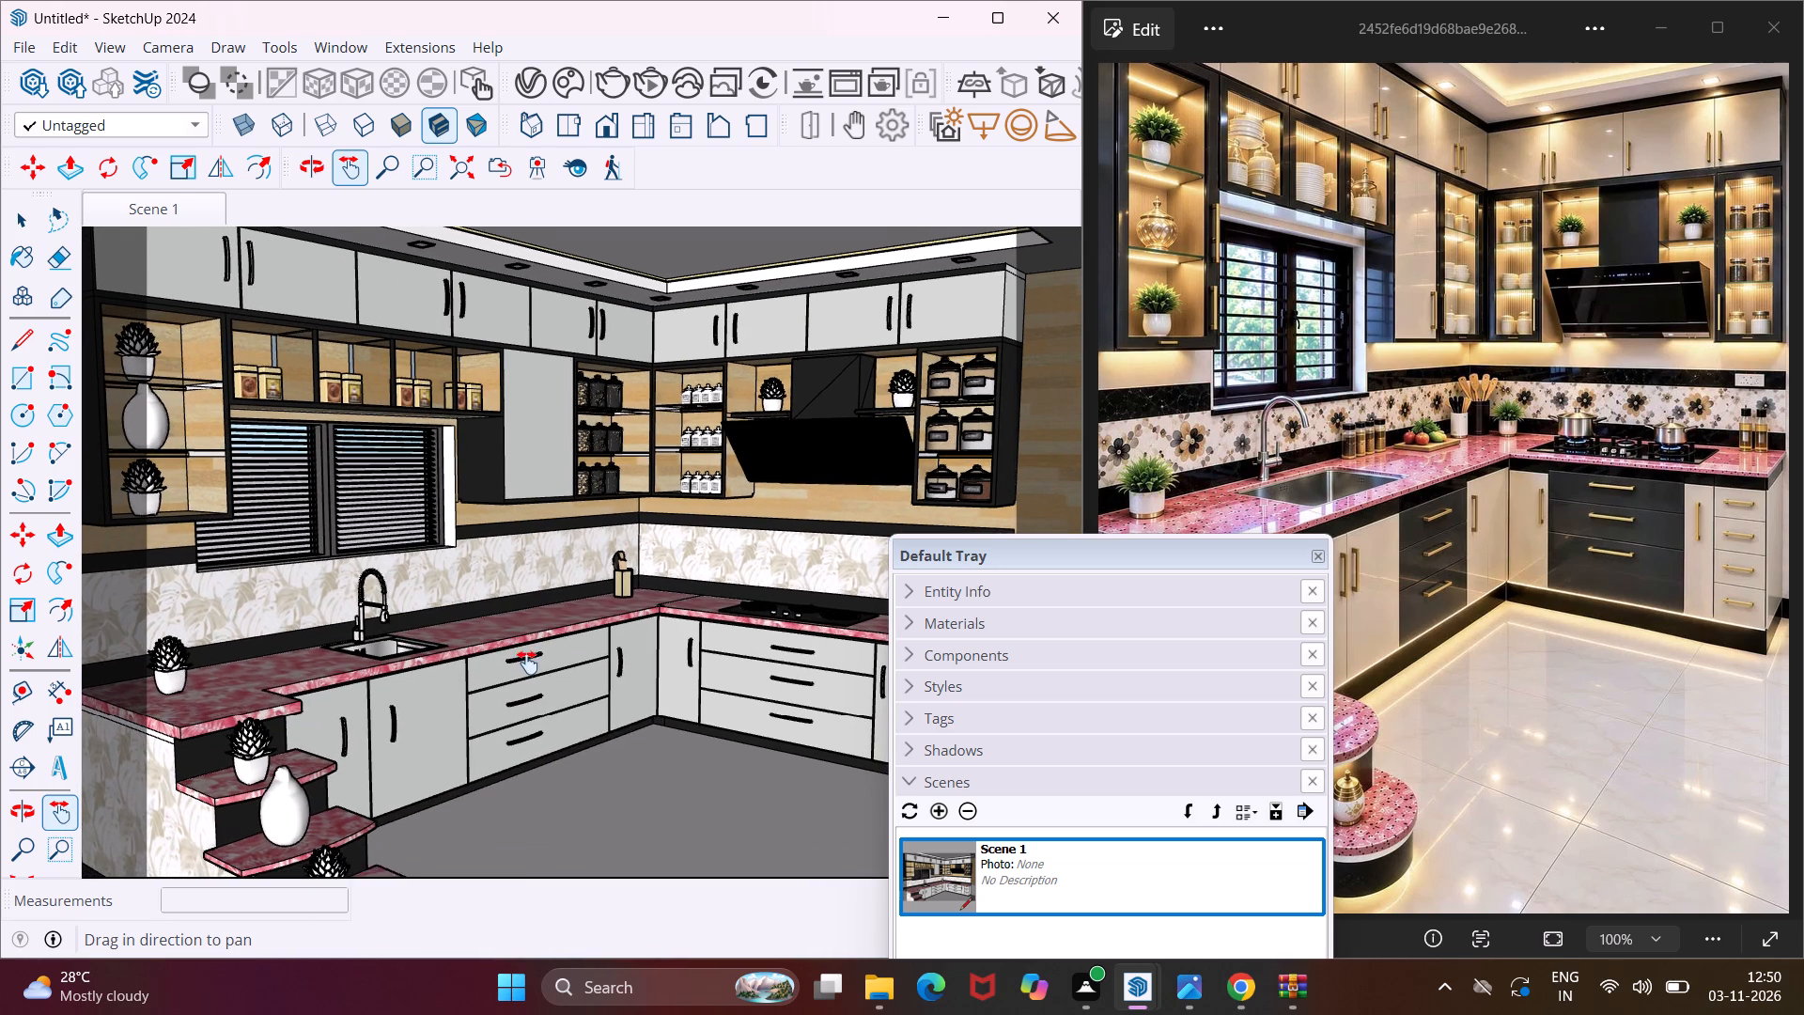
left_click_drag(527, 663, 521, 650)
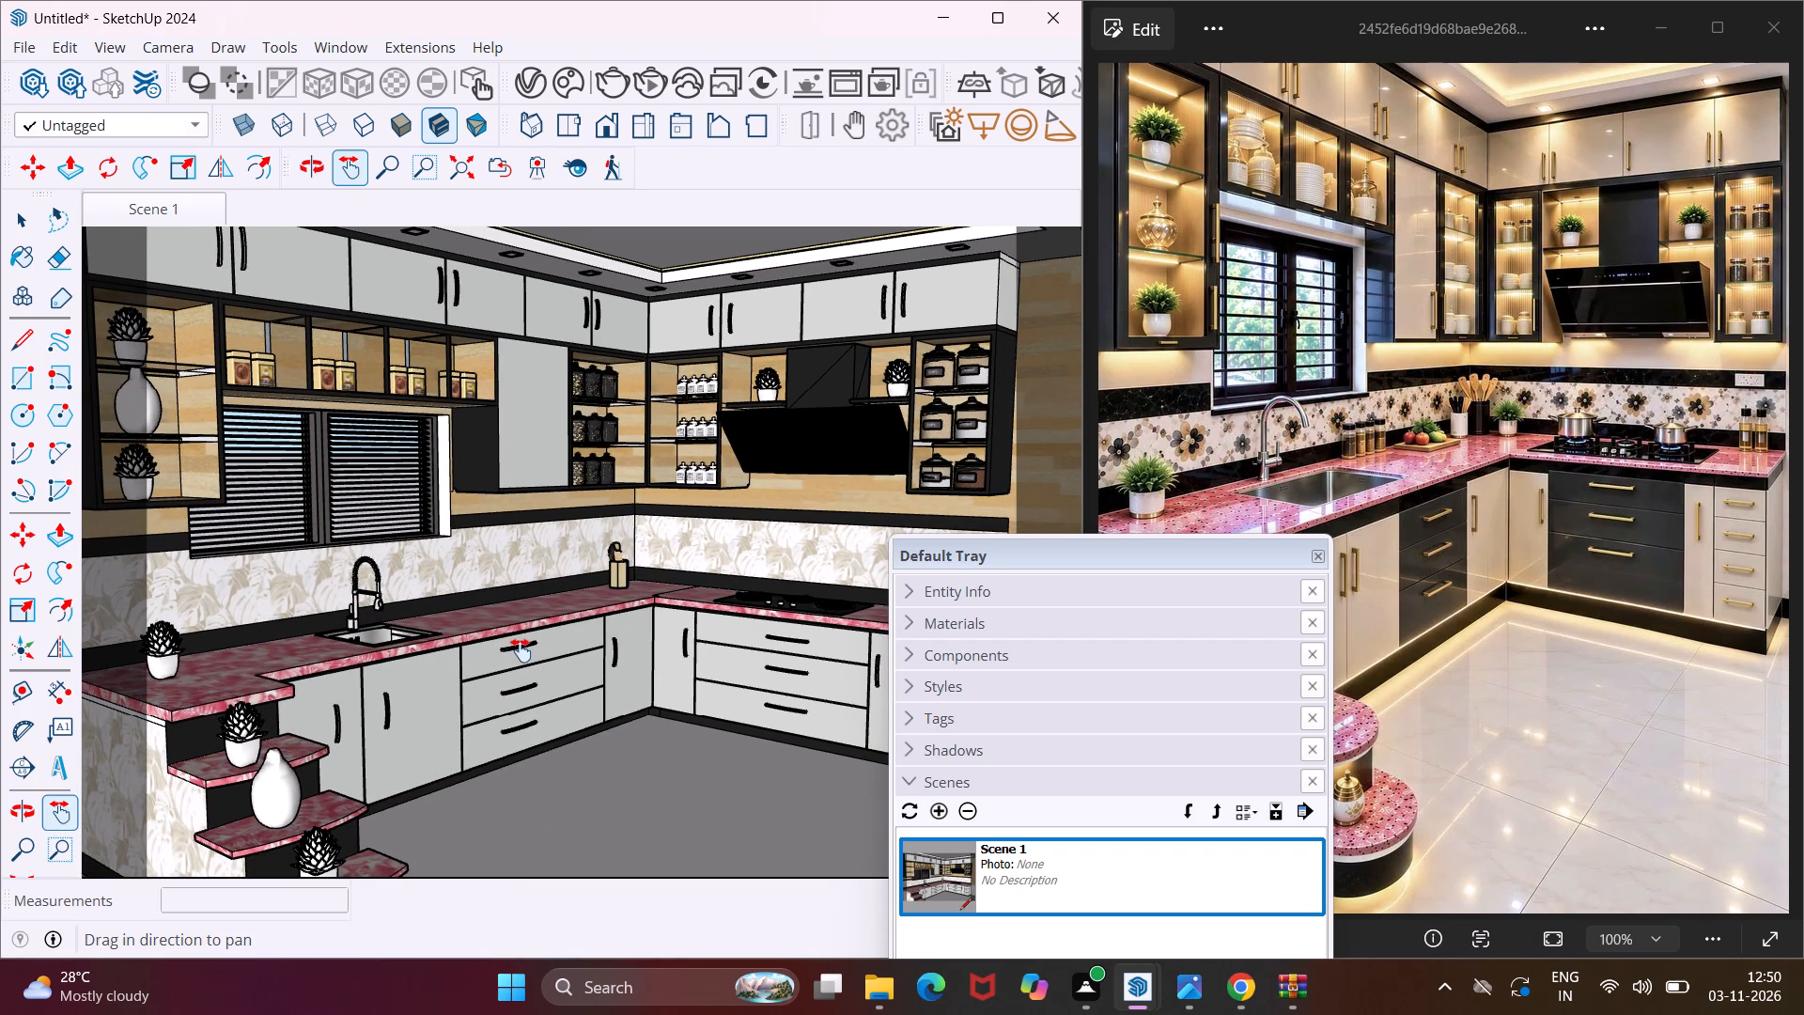
left_click_drag(500, 670, 523, 679)
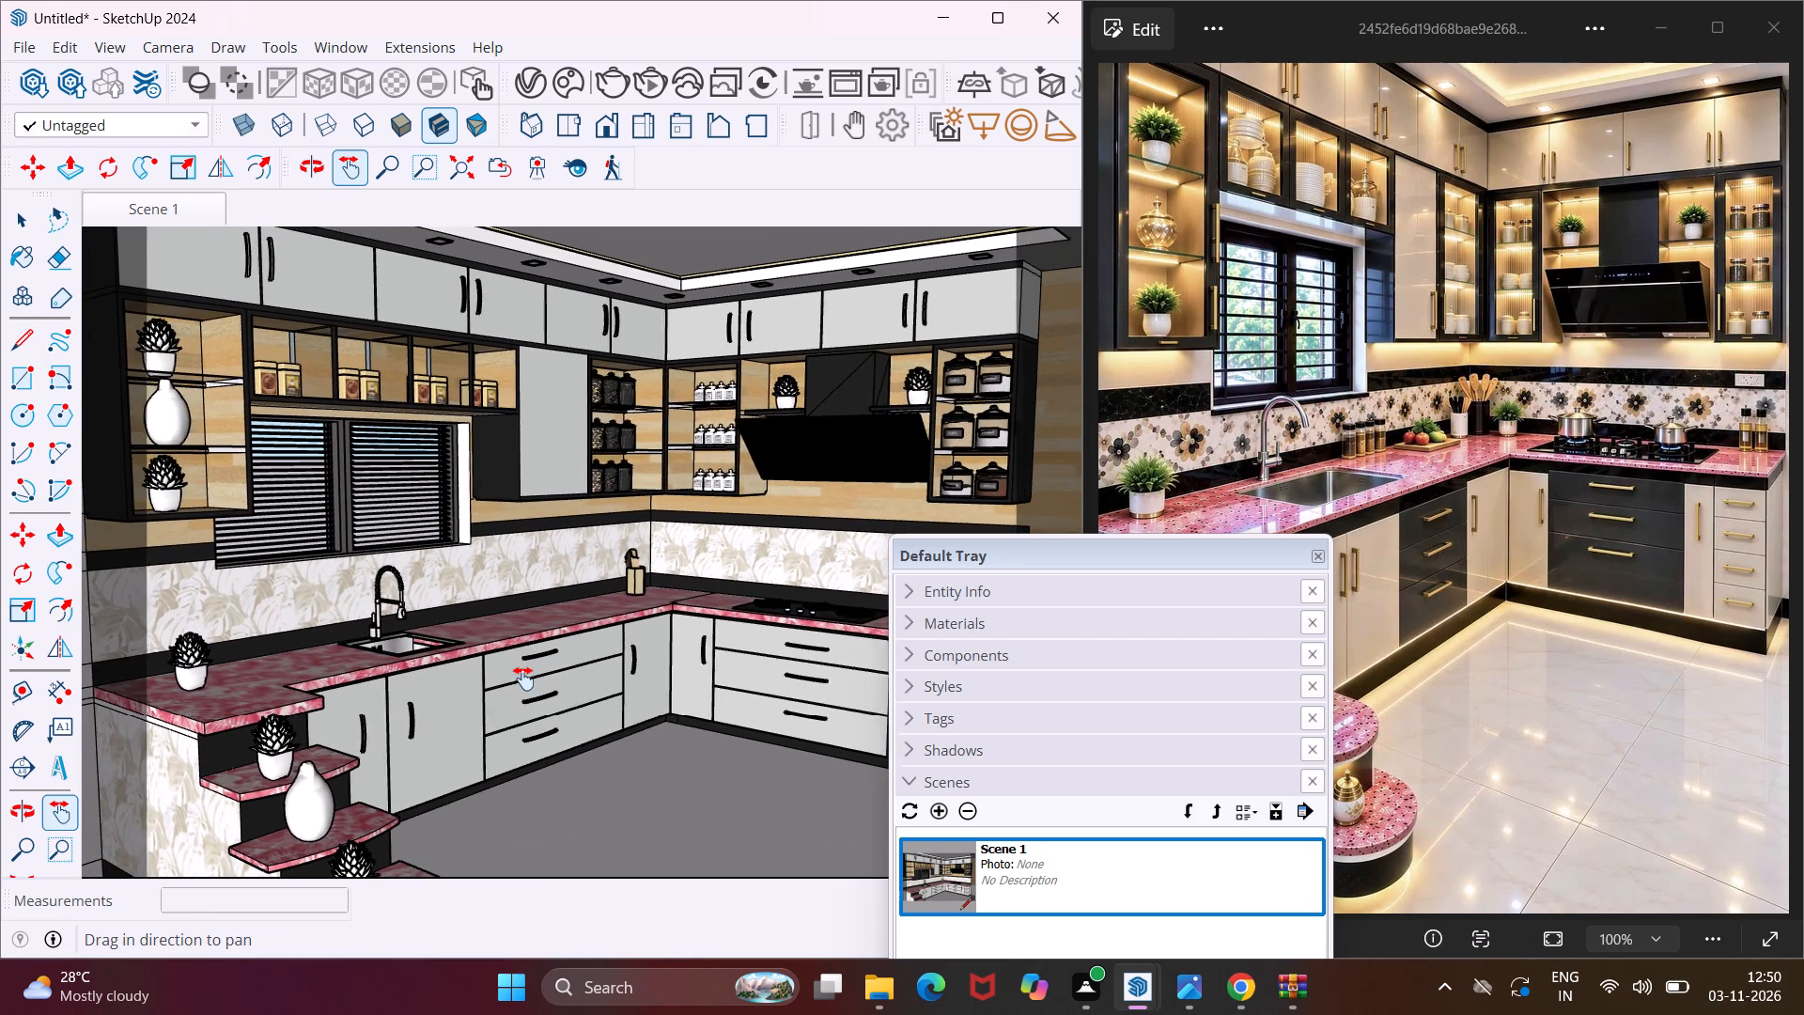
left_click_drag(523, 679, 528, 646)
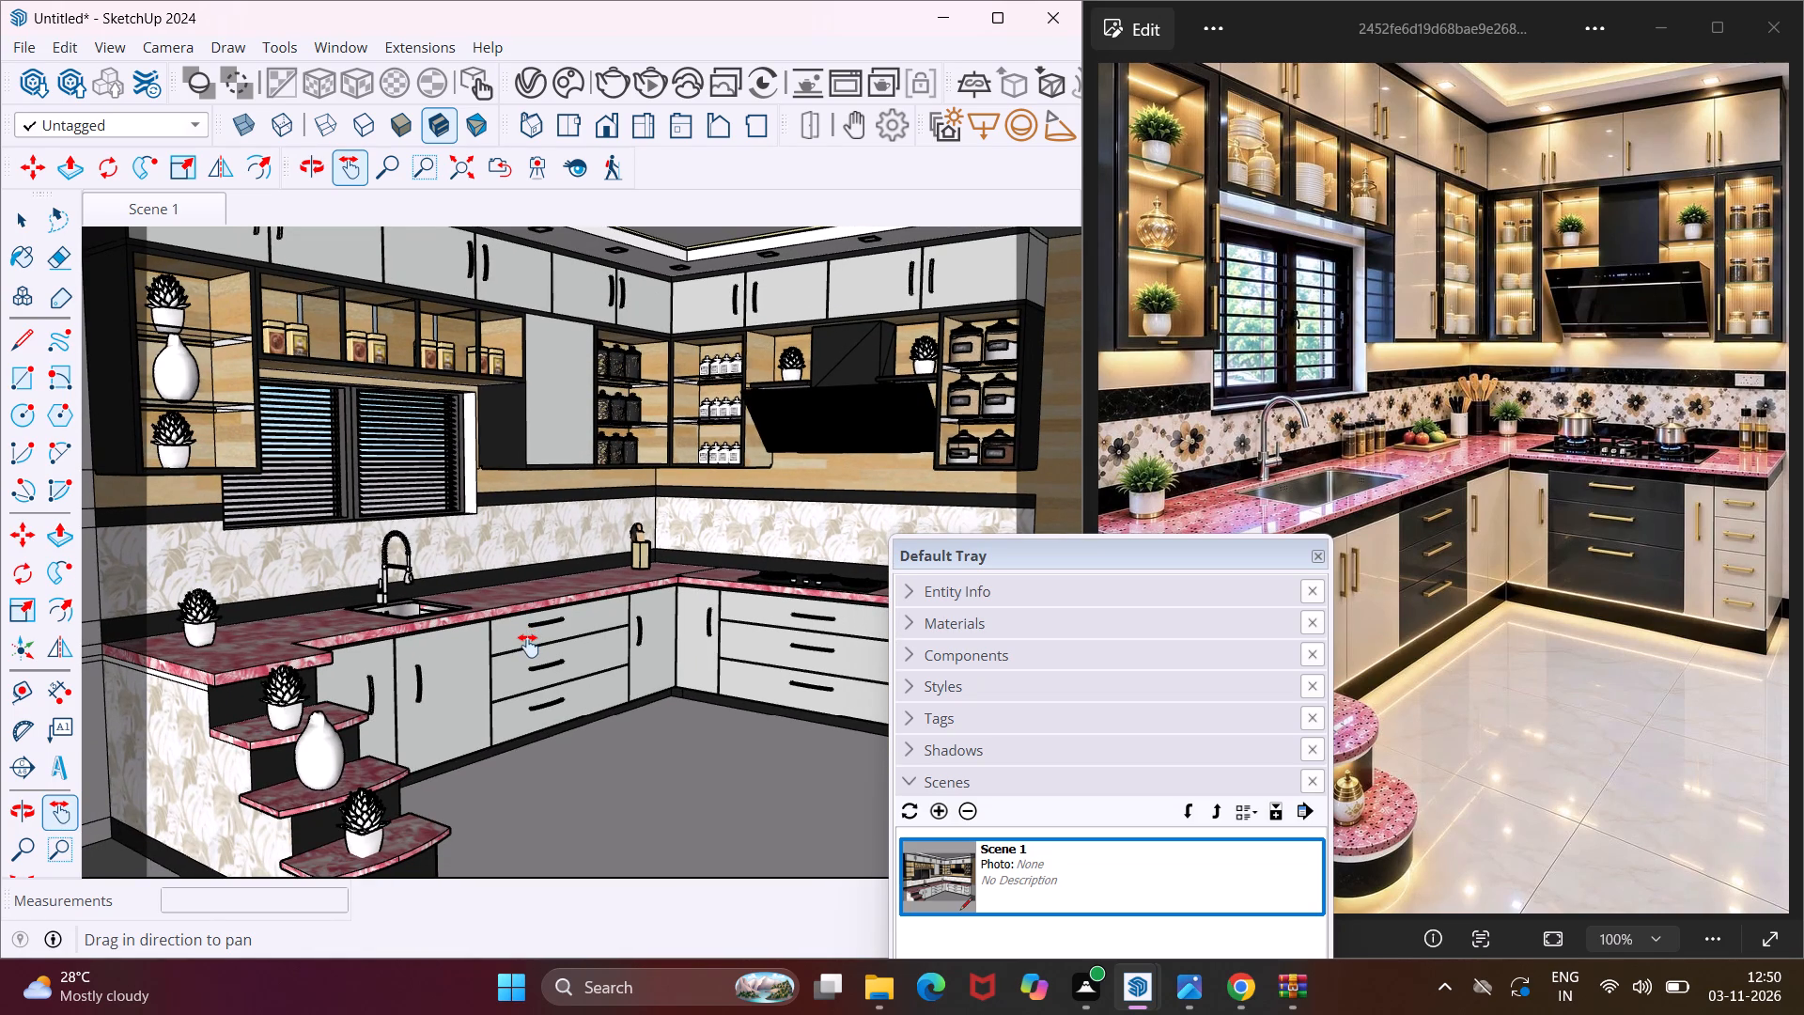
Import the Tiles Simple J01 100cm material from the downloaded Tiles materials in Cosmos.
left_click(545, 84)
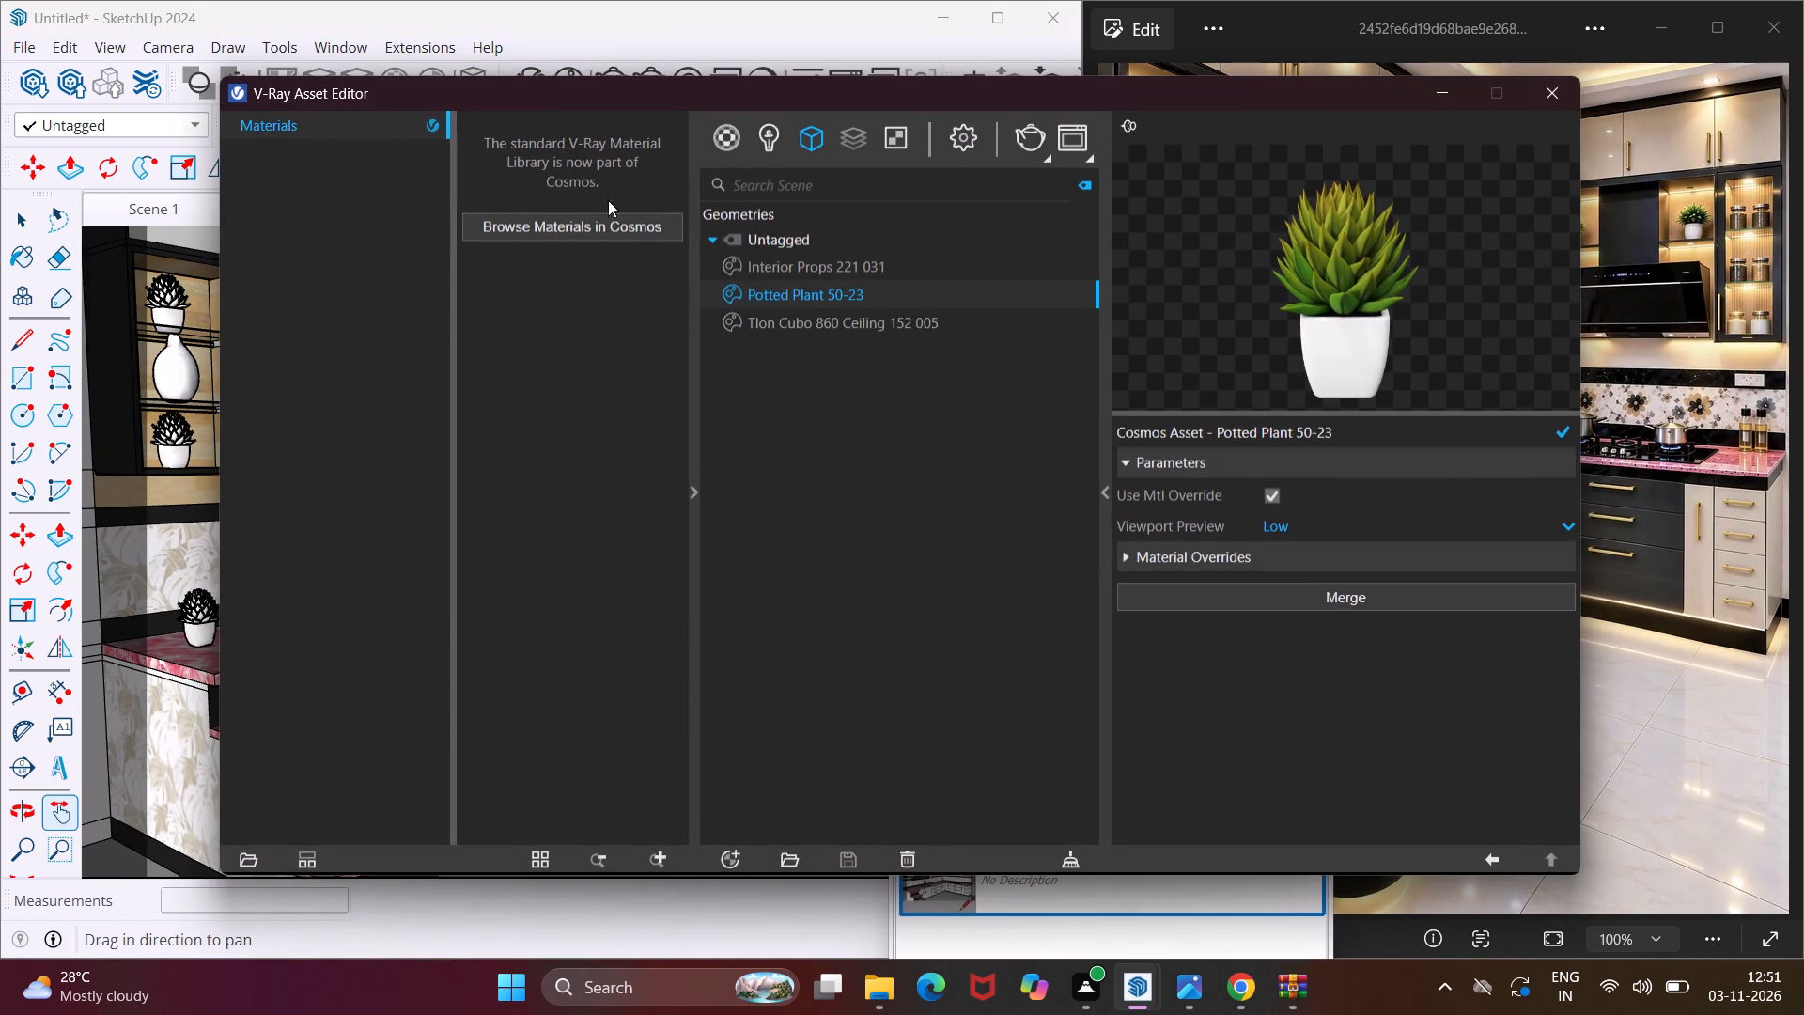
left_click(627, 229)
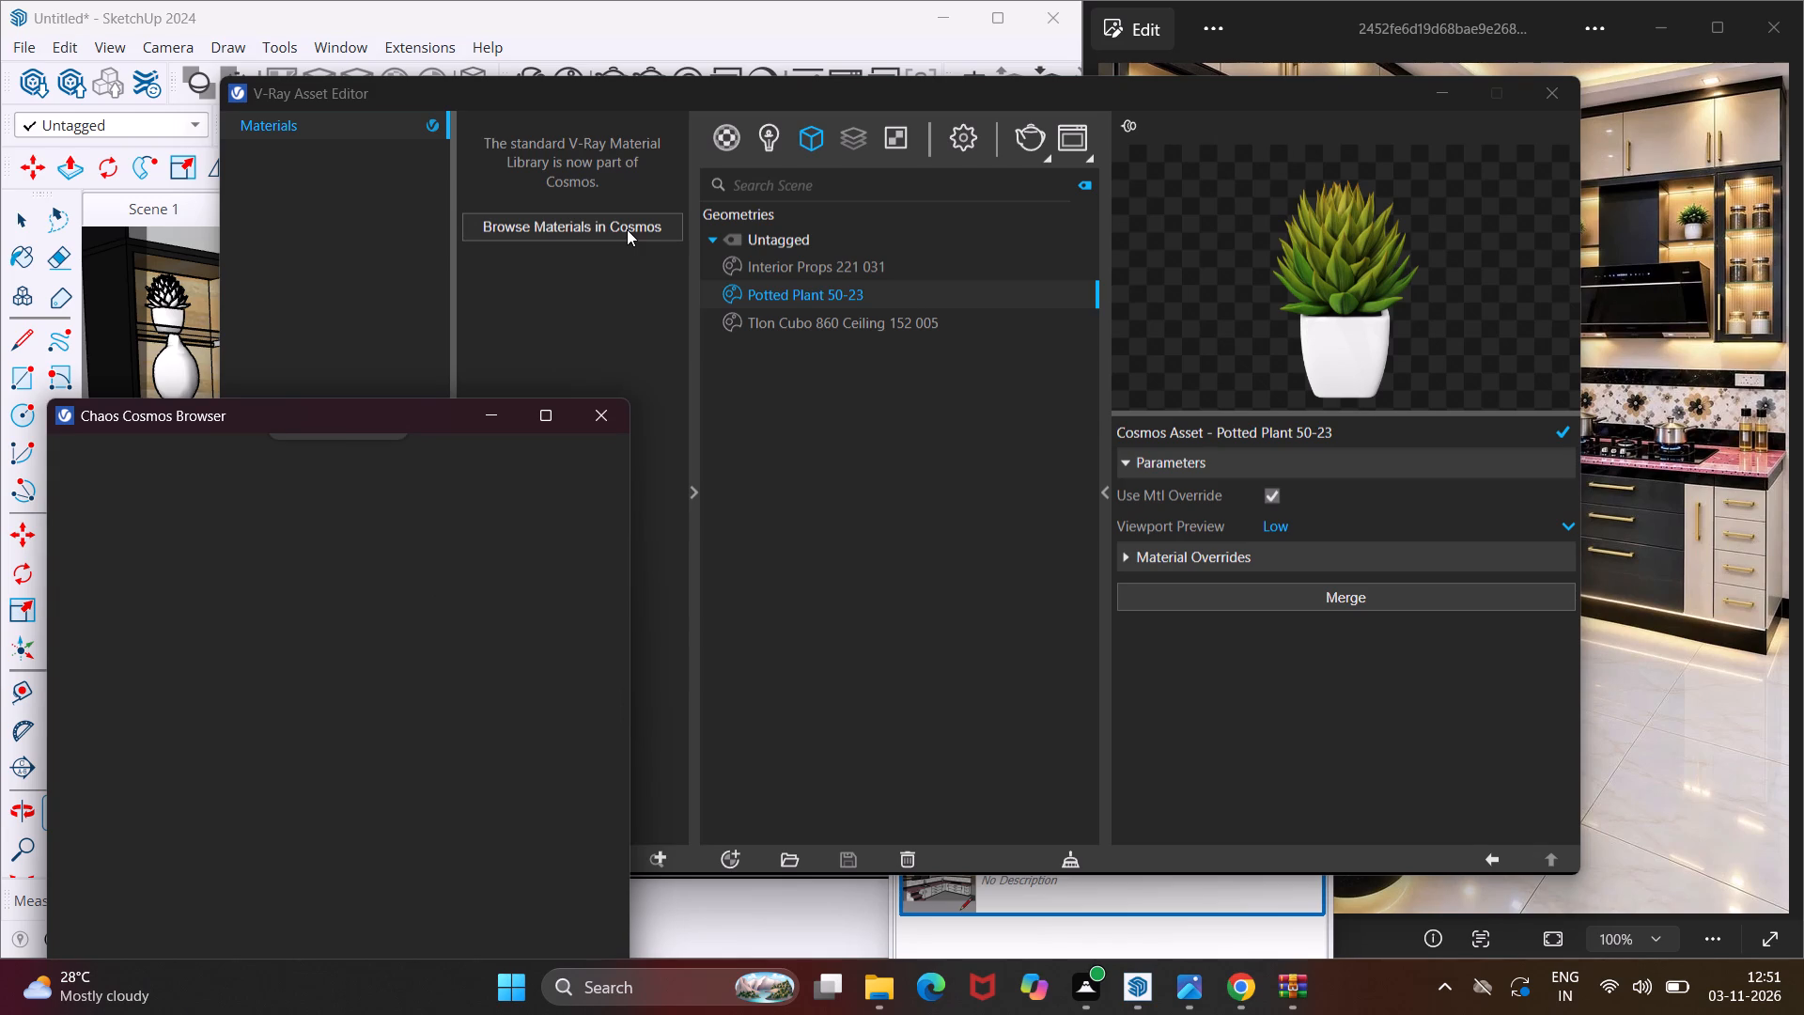
left_click(500, 412)
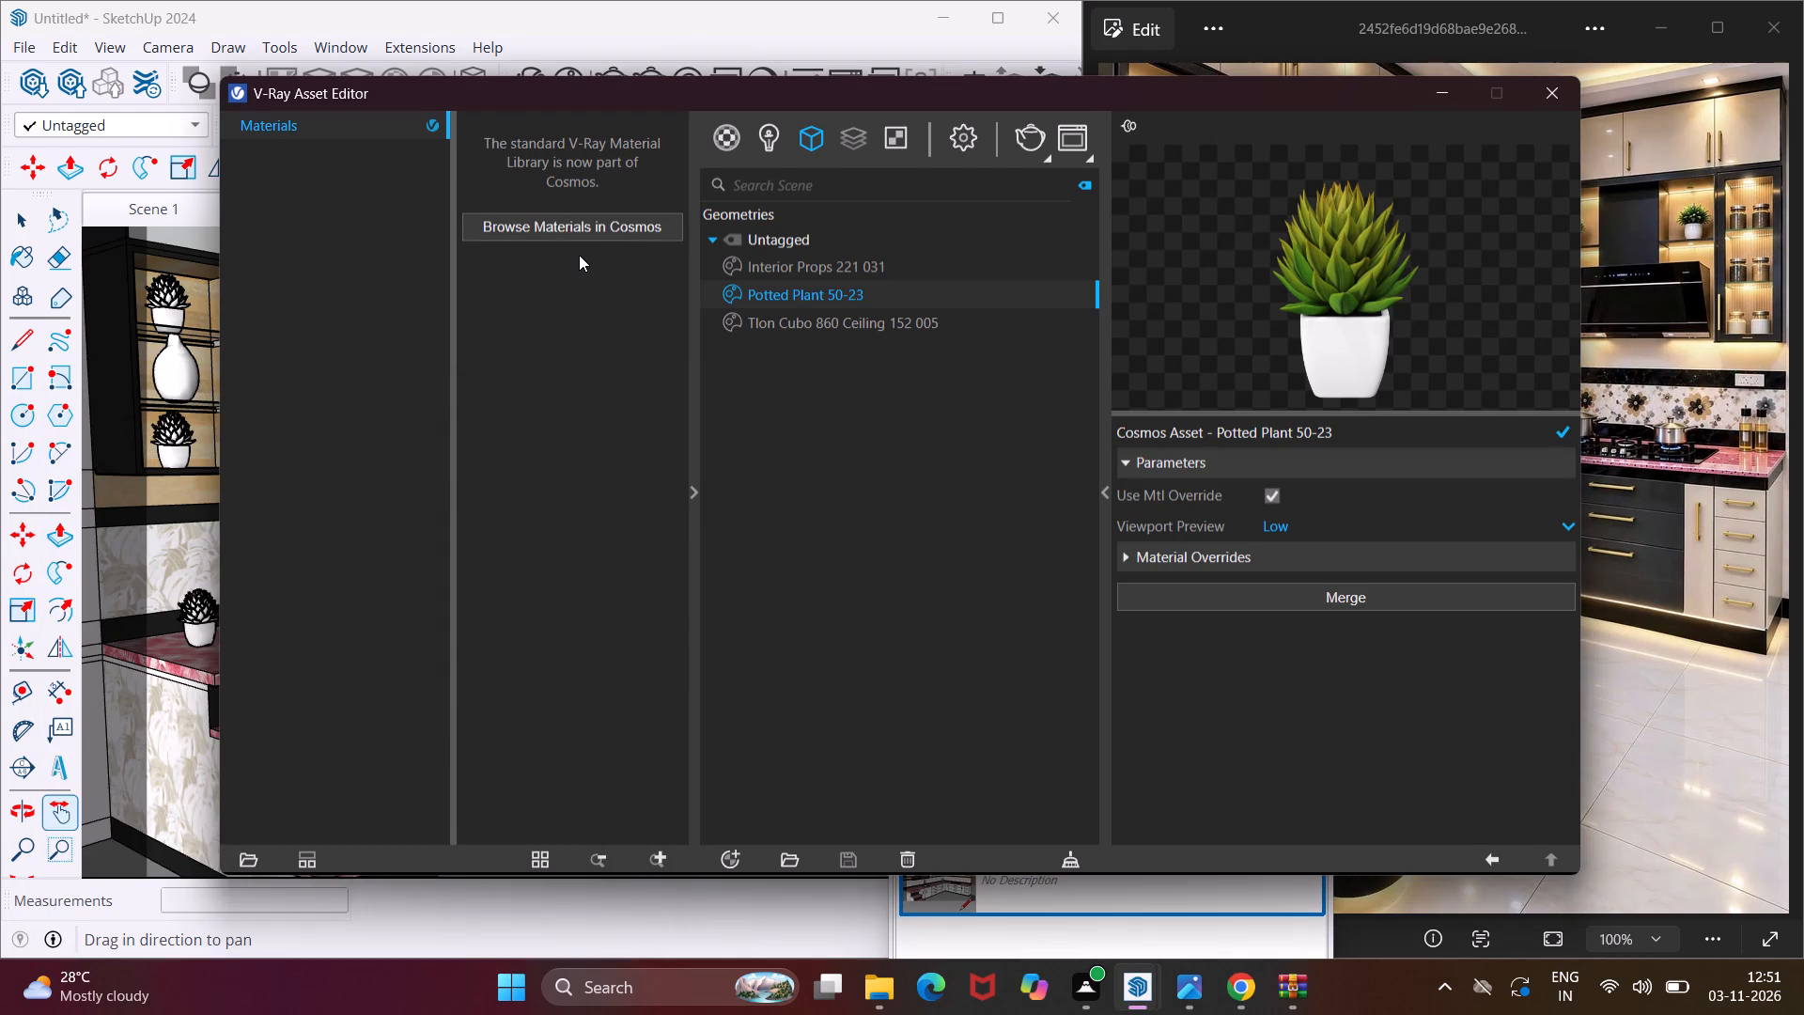
left_click(585, 227)
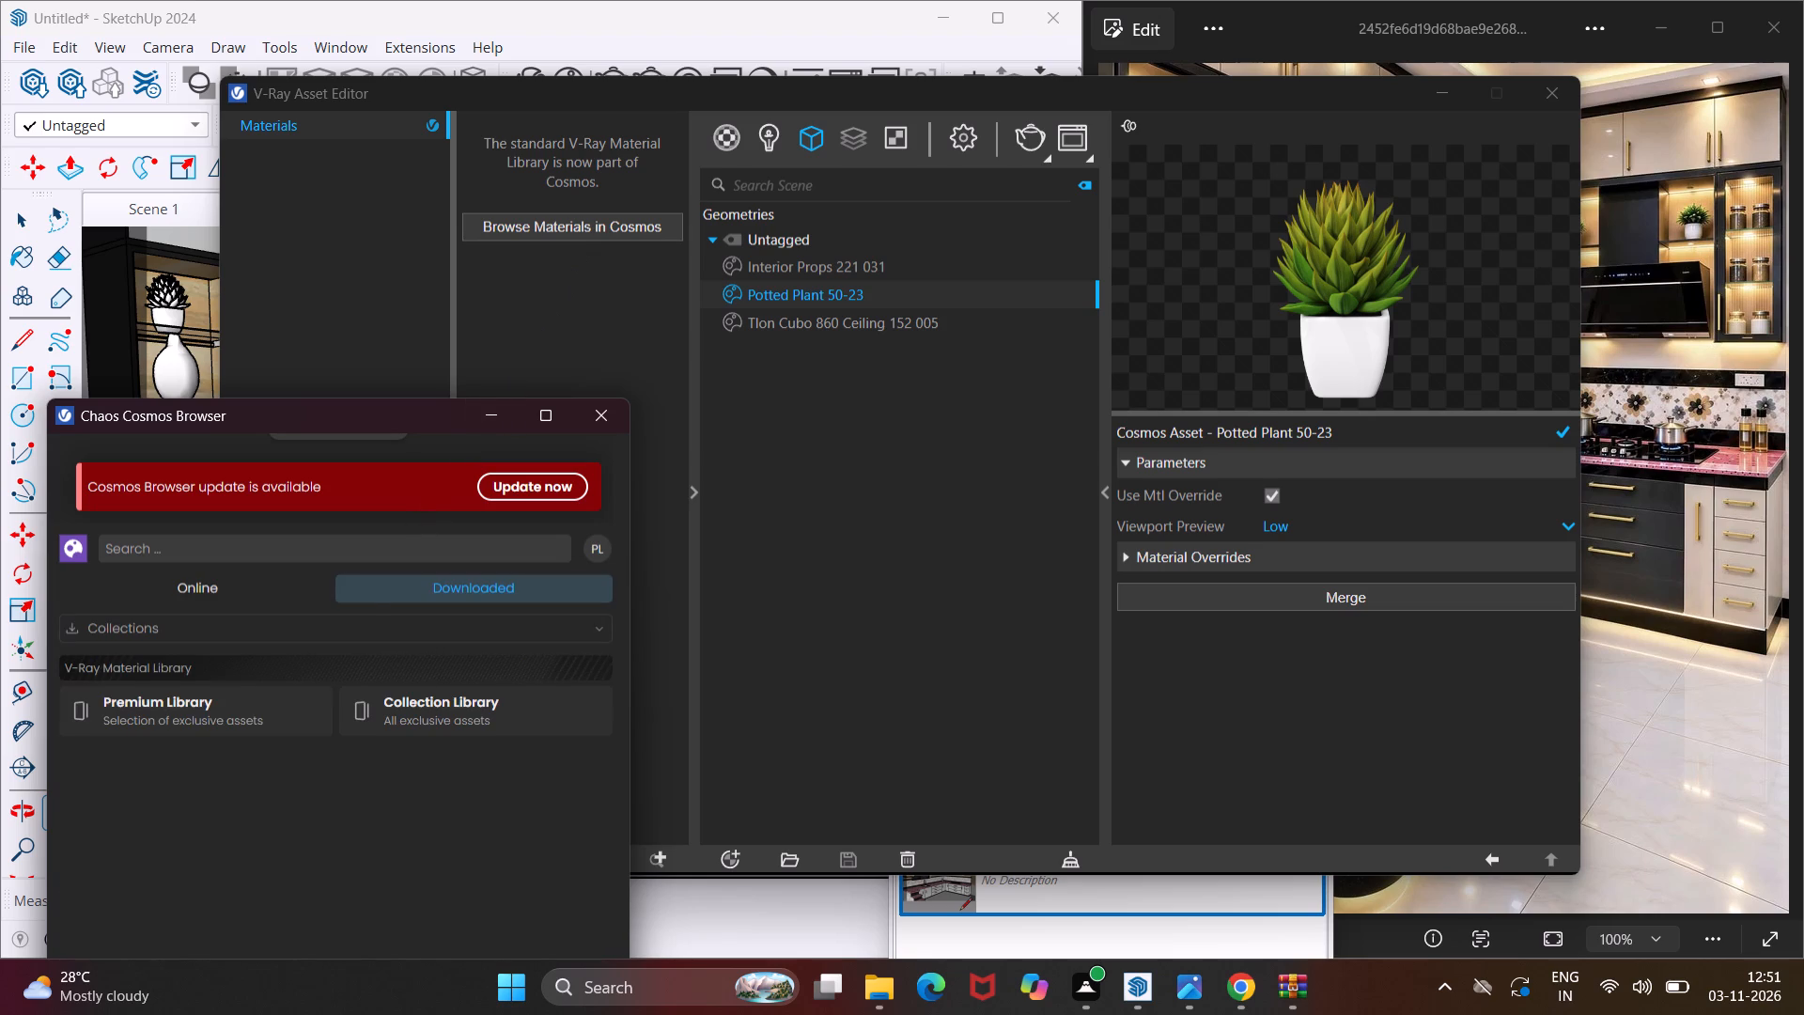
left_click(317, 632)
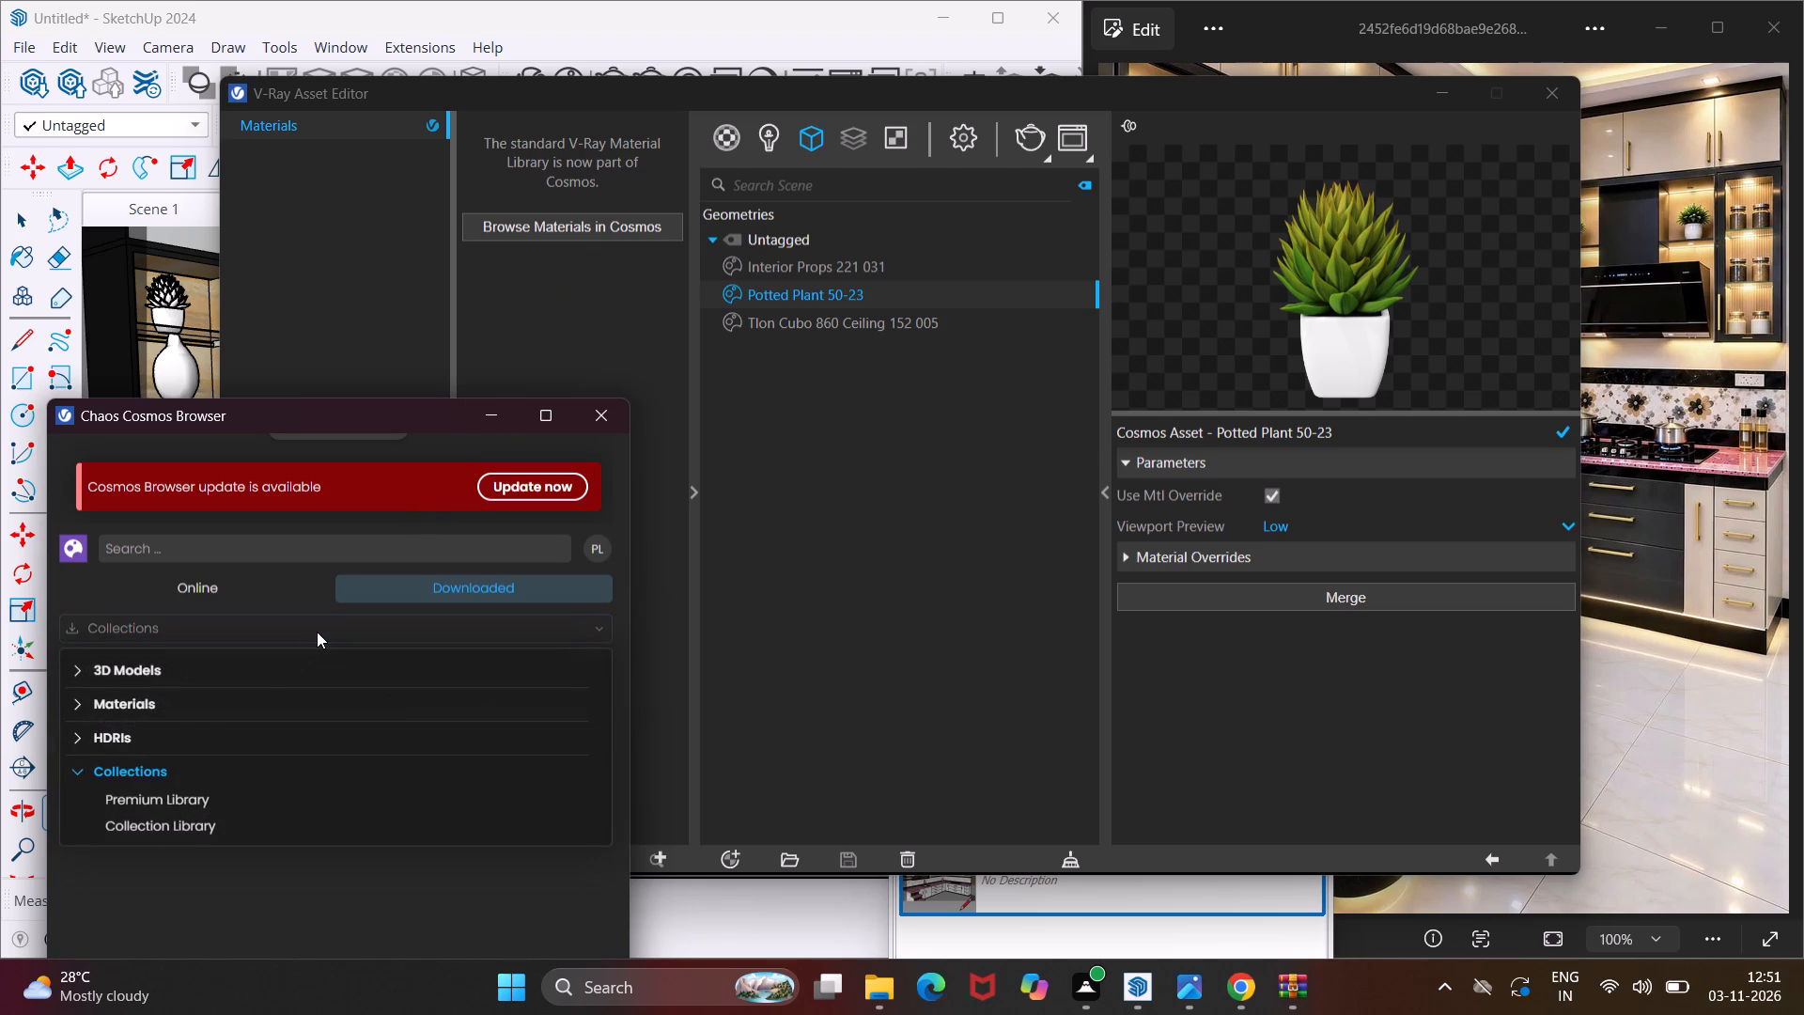
left_click(191, 705)
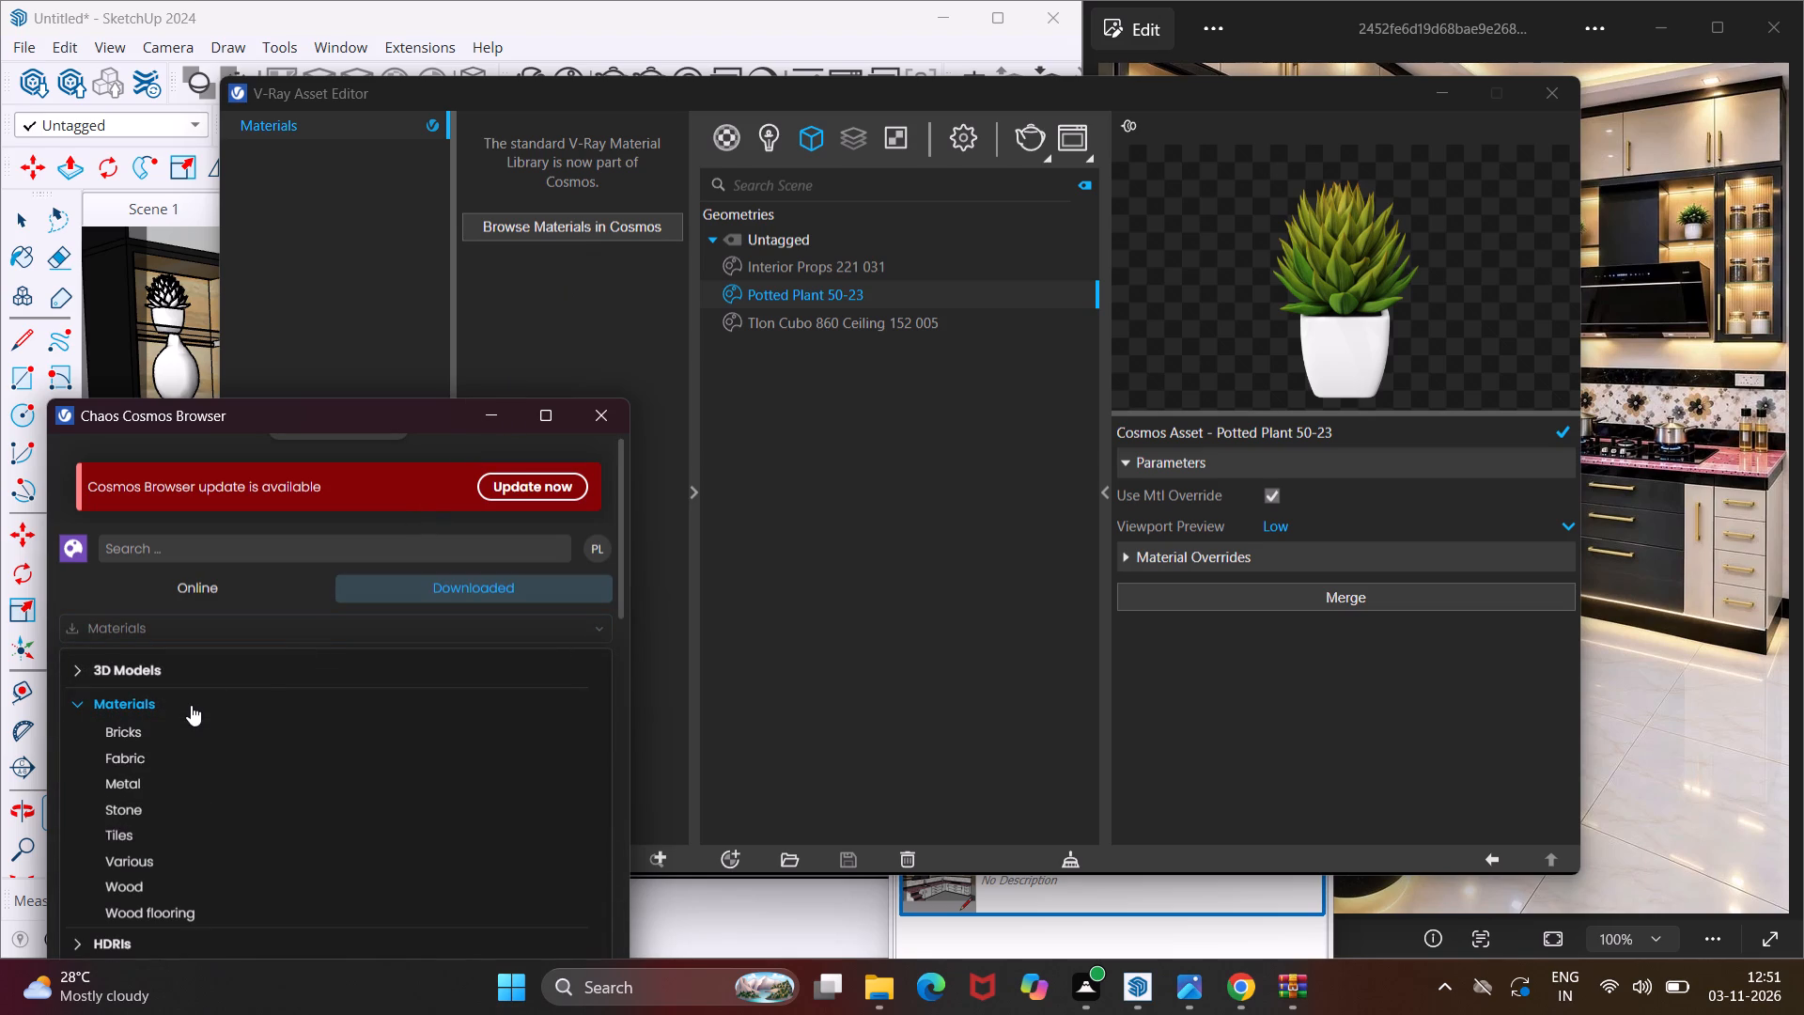
left_click(132, 827)
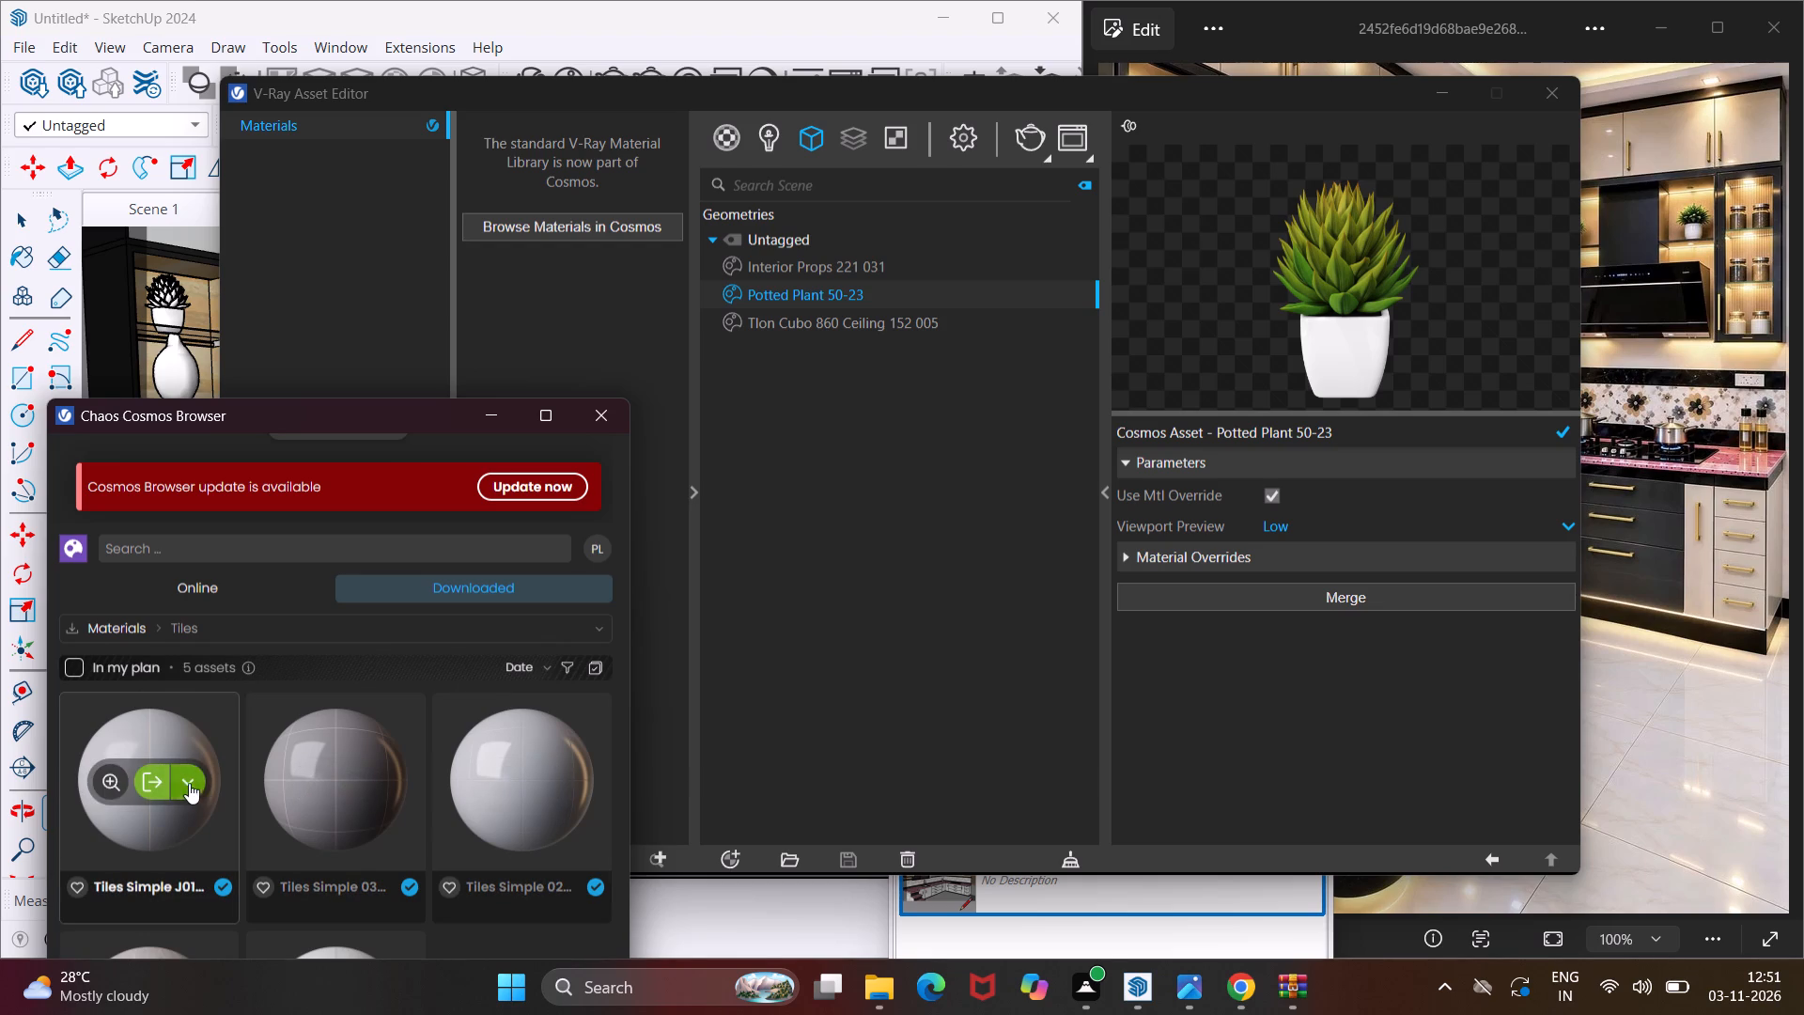
left_click(145, 784)
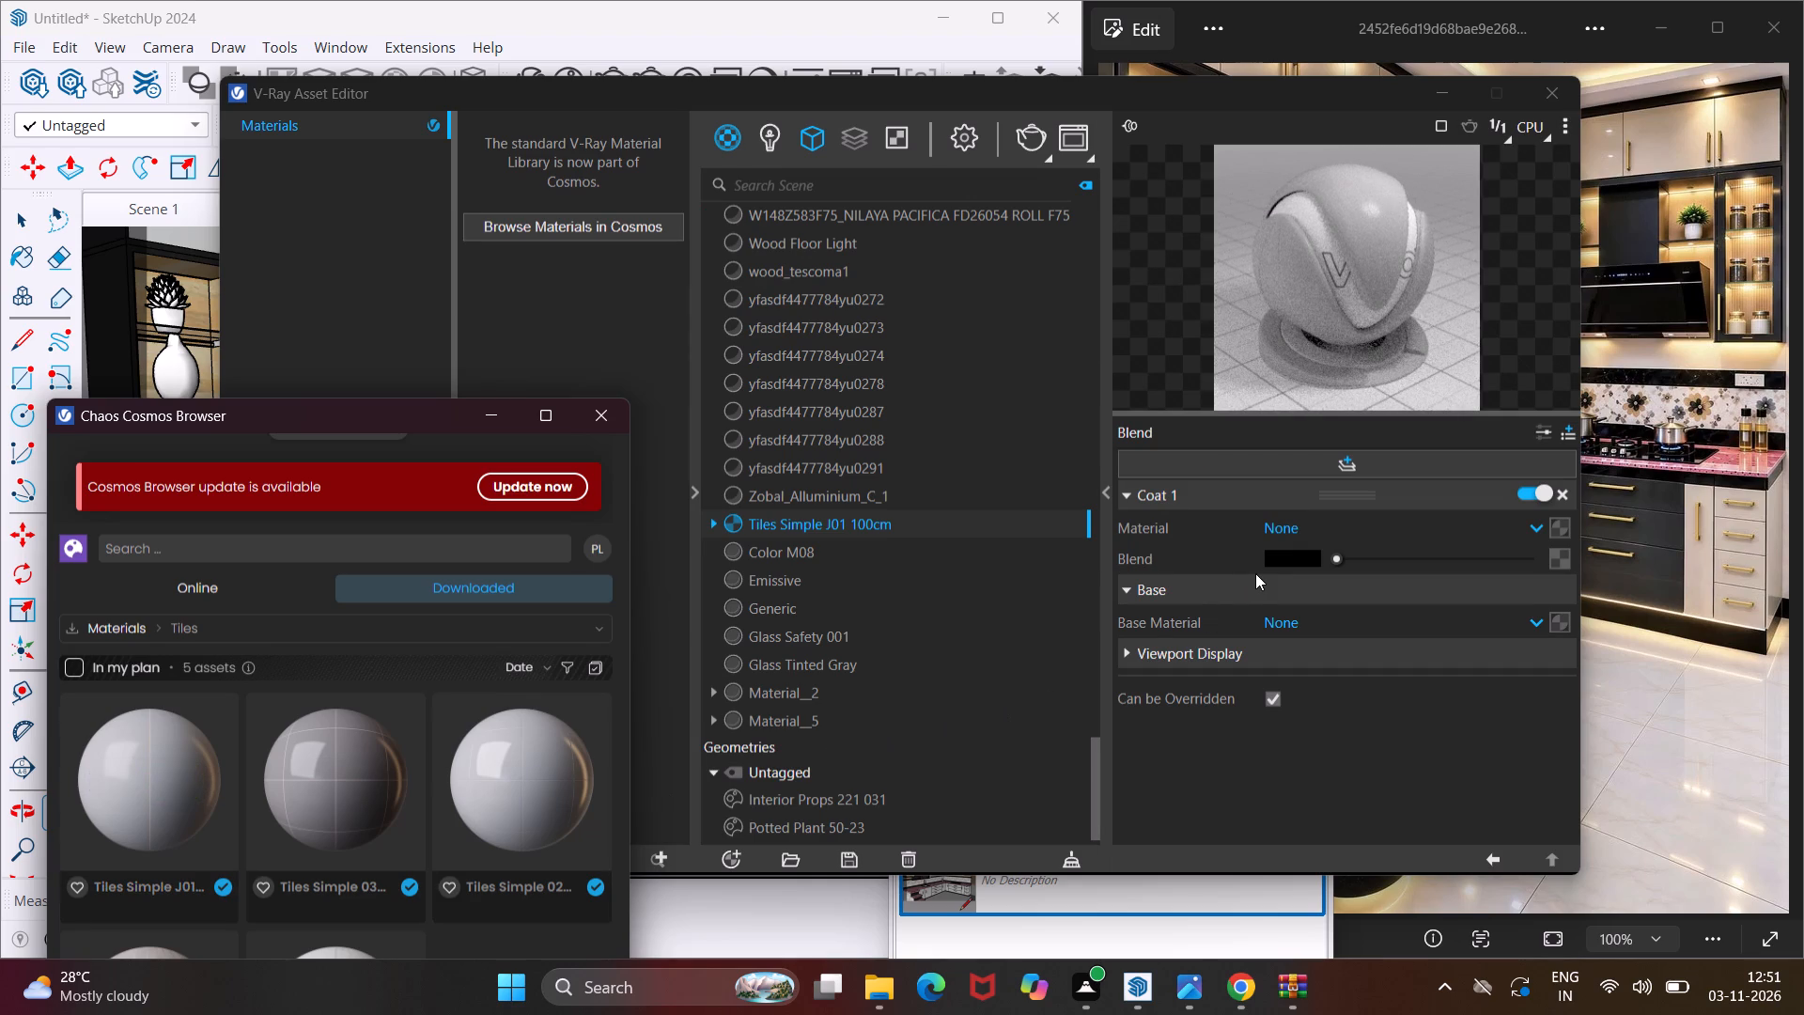
Preview Tiles Simple J01 100cm with the Floor swatch, inspect its Base and Viewport Display settings, and make it the active material.
left_click(1566, 128)
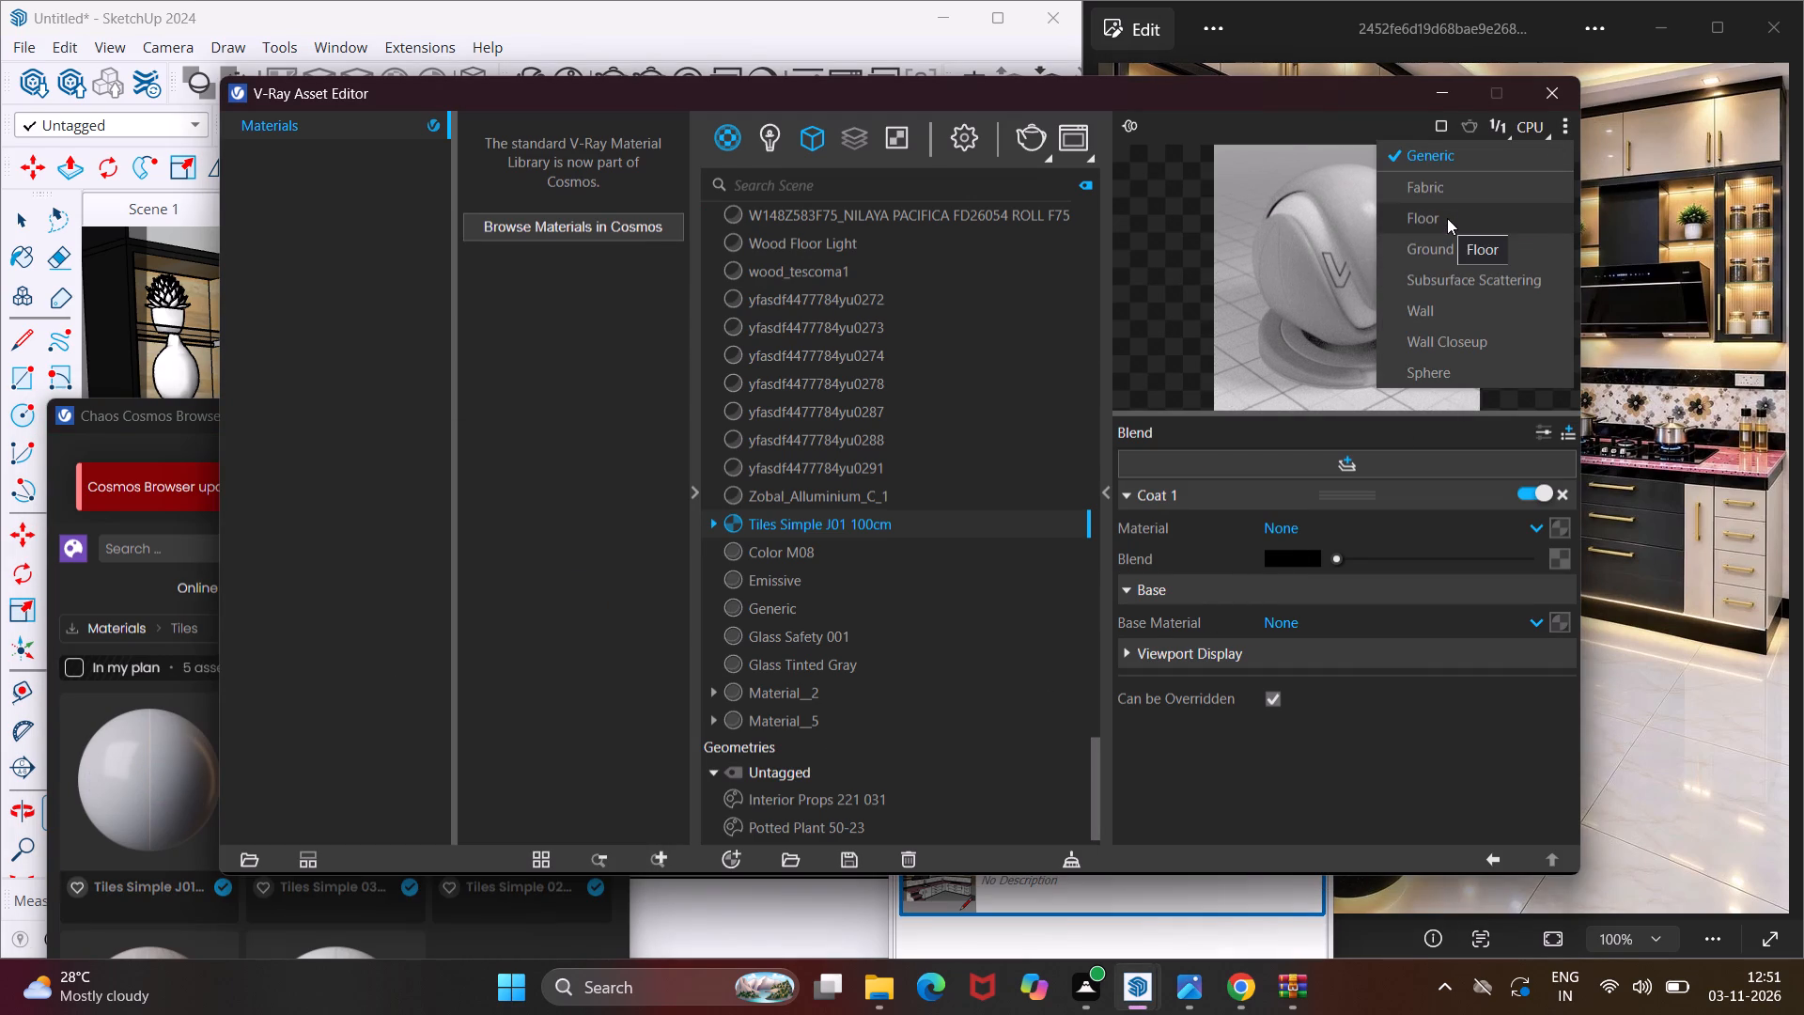
left_click(1447, 218)
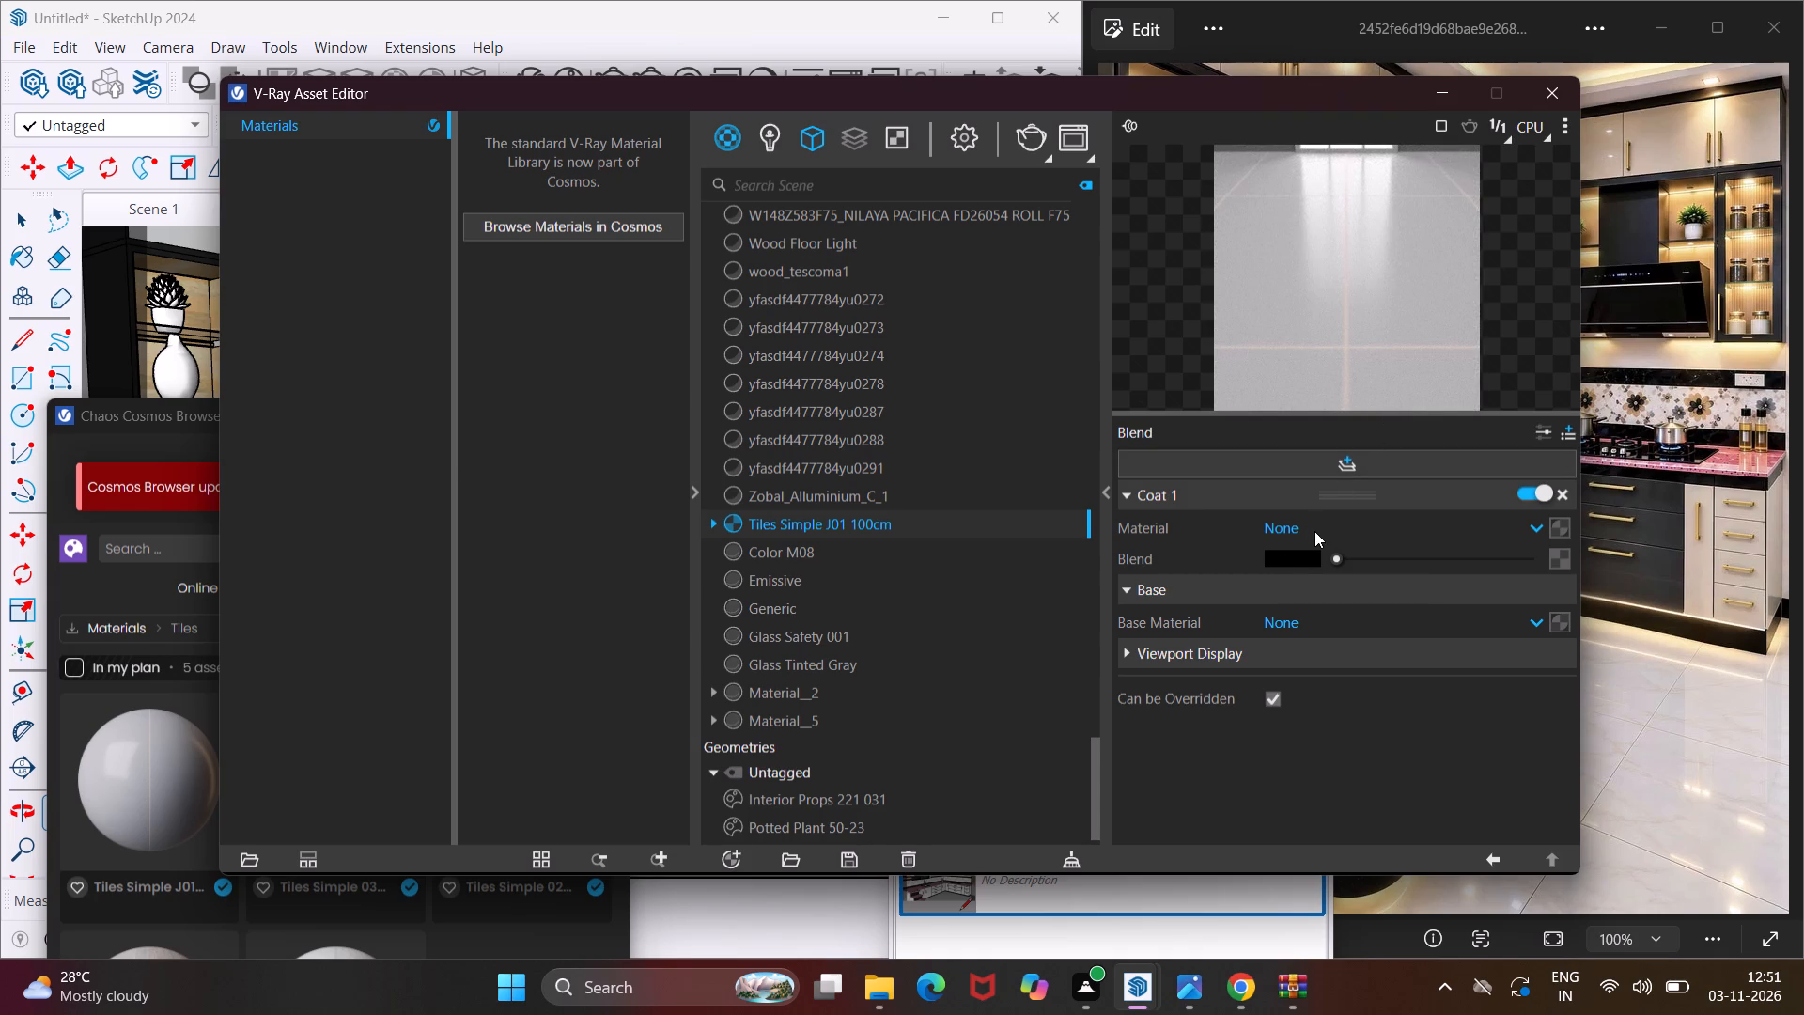
left_click(1123, 585)
left_click(1123, 585)
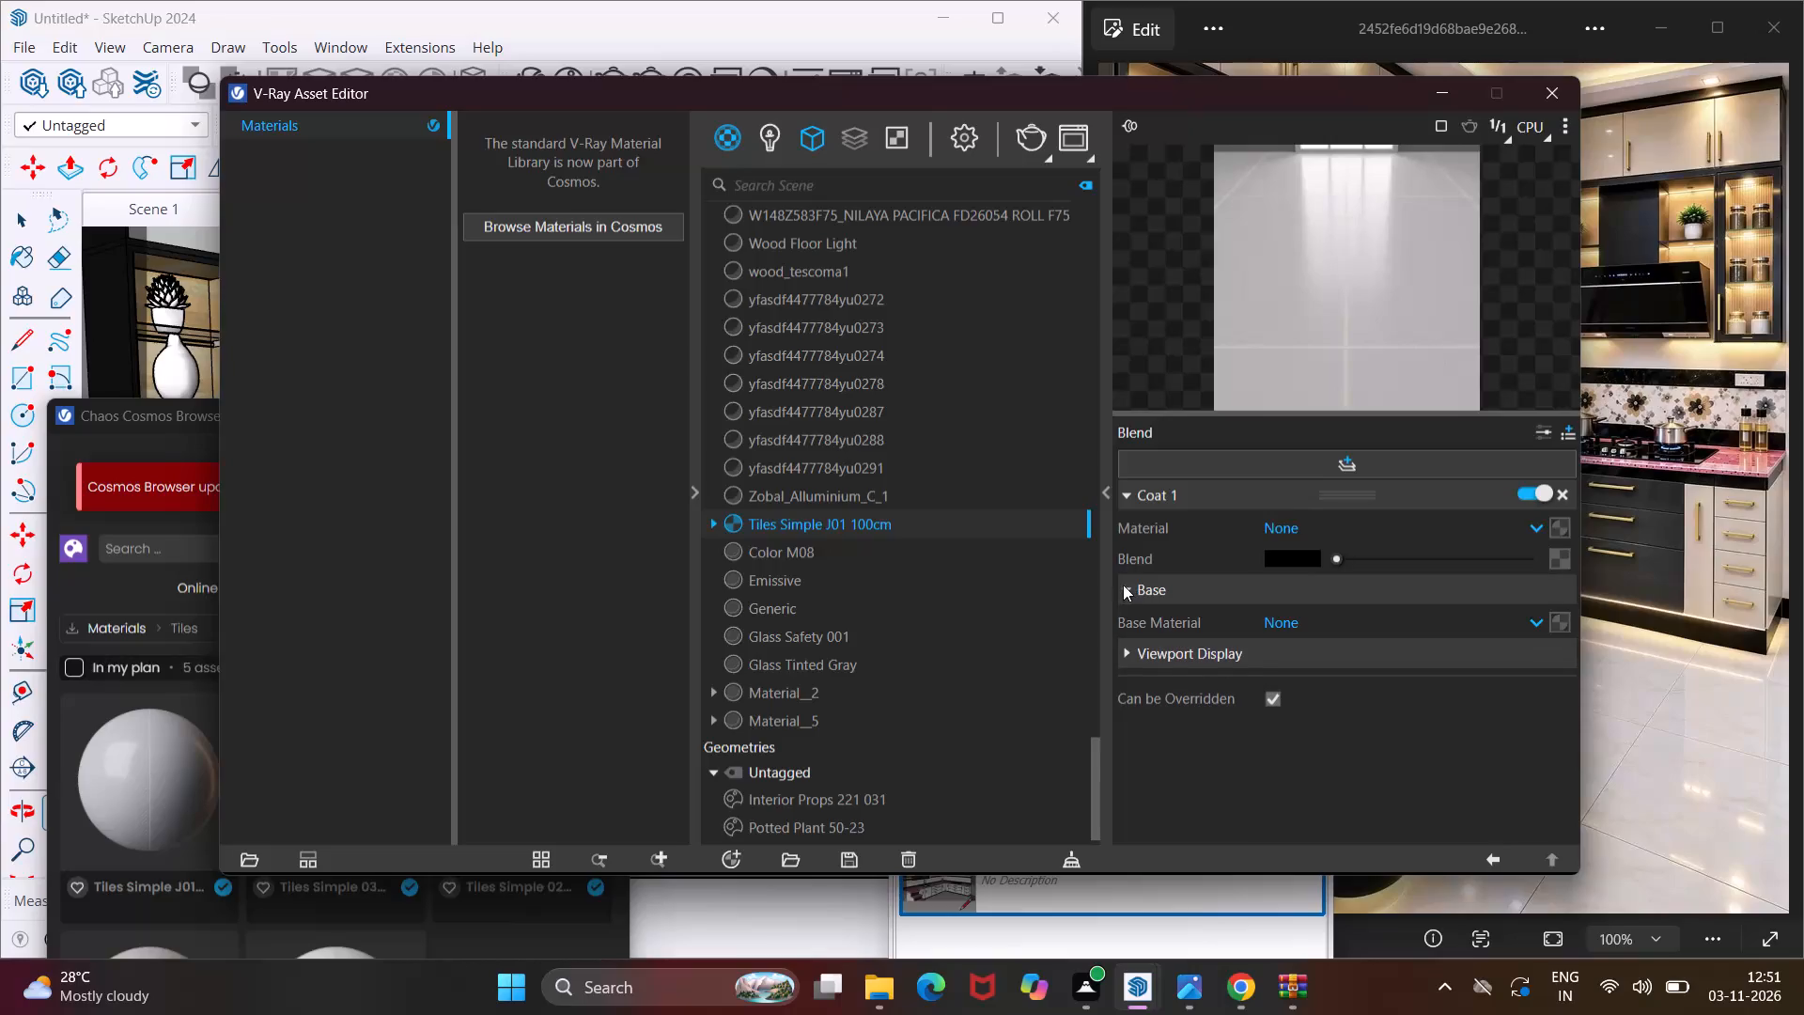
left_click(1129, 649)
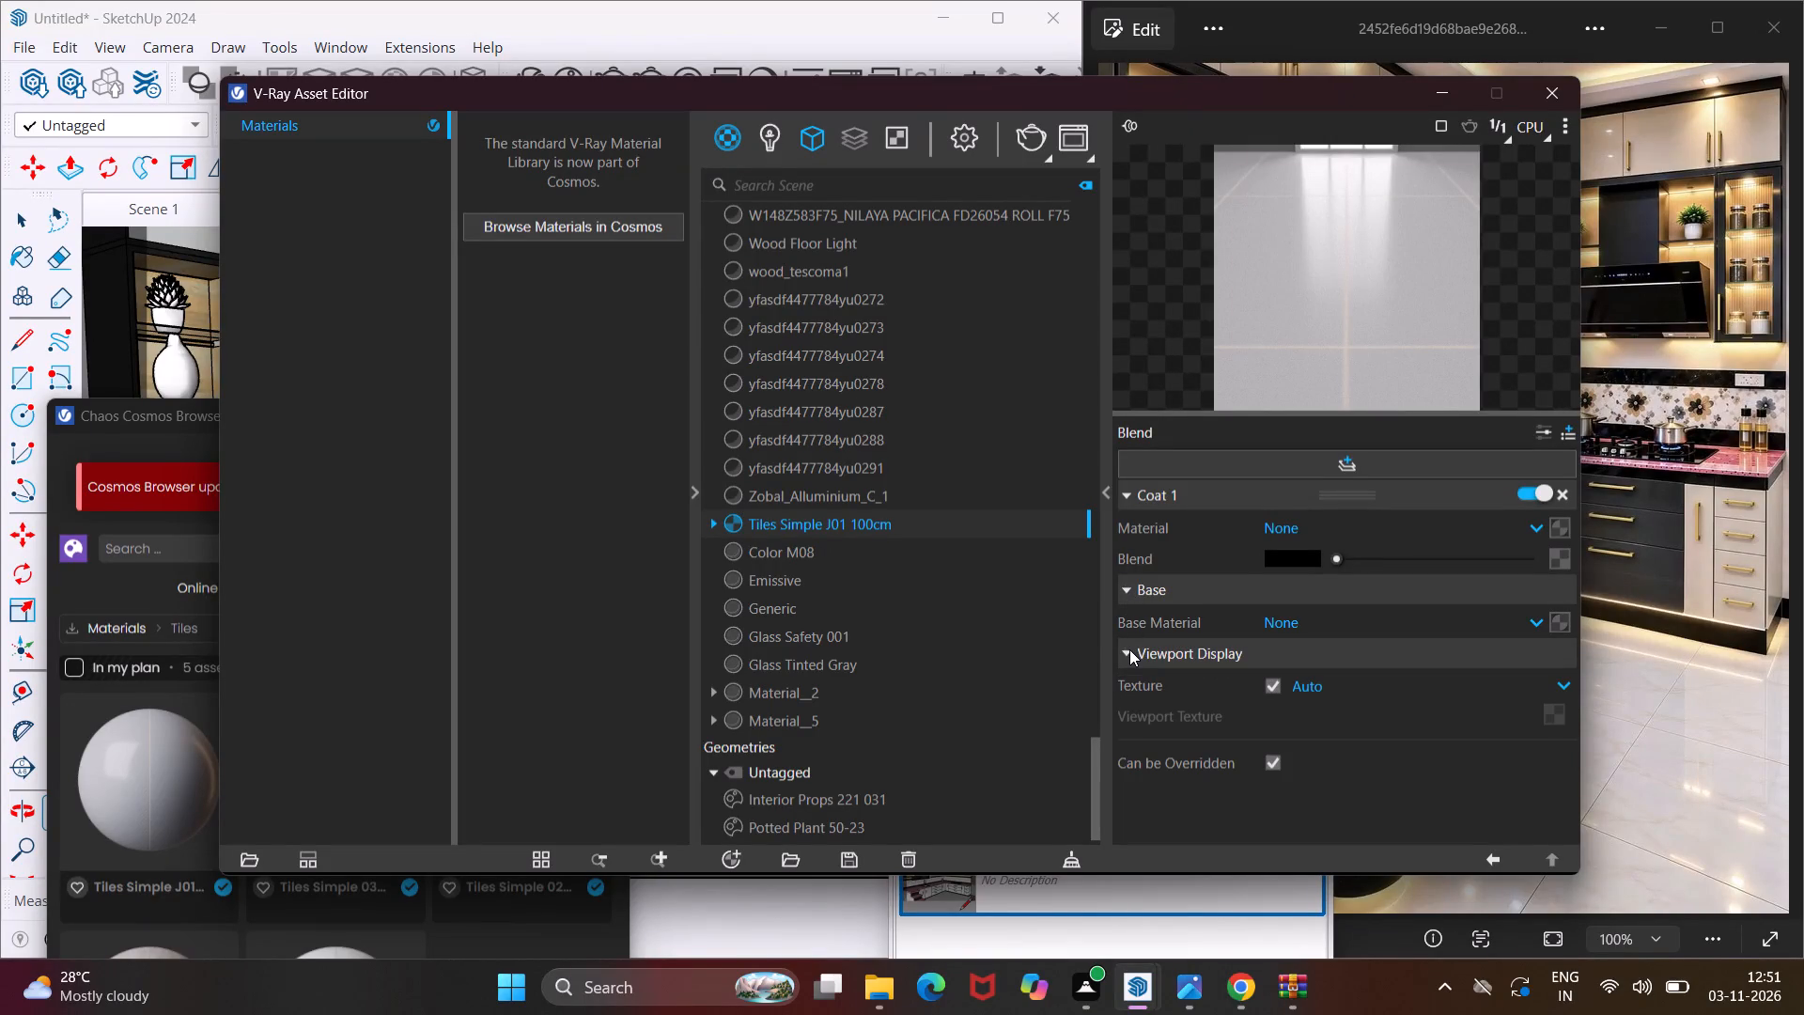
left_click(1129, 649)
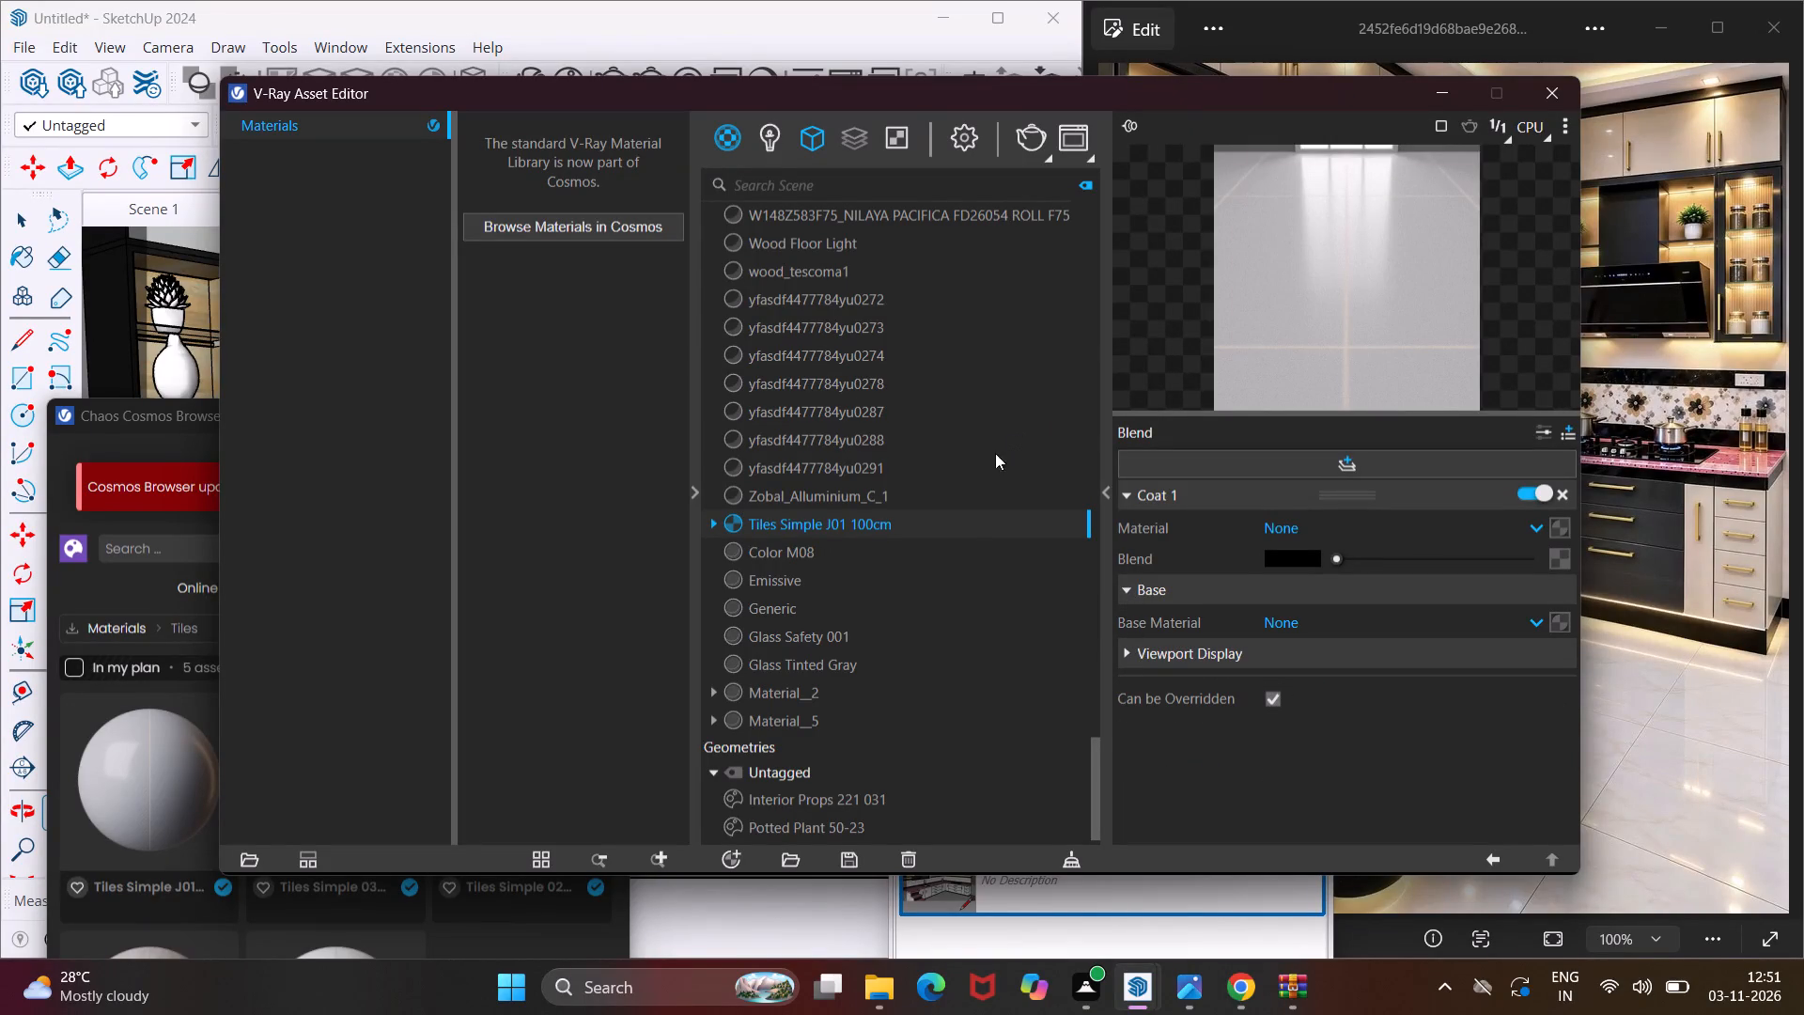
double_click(971, 514)
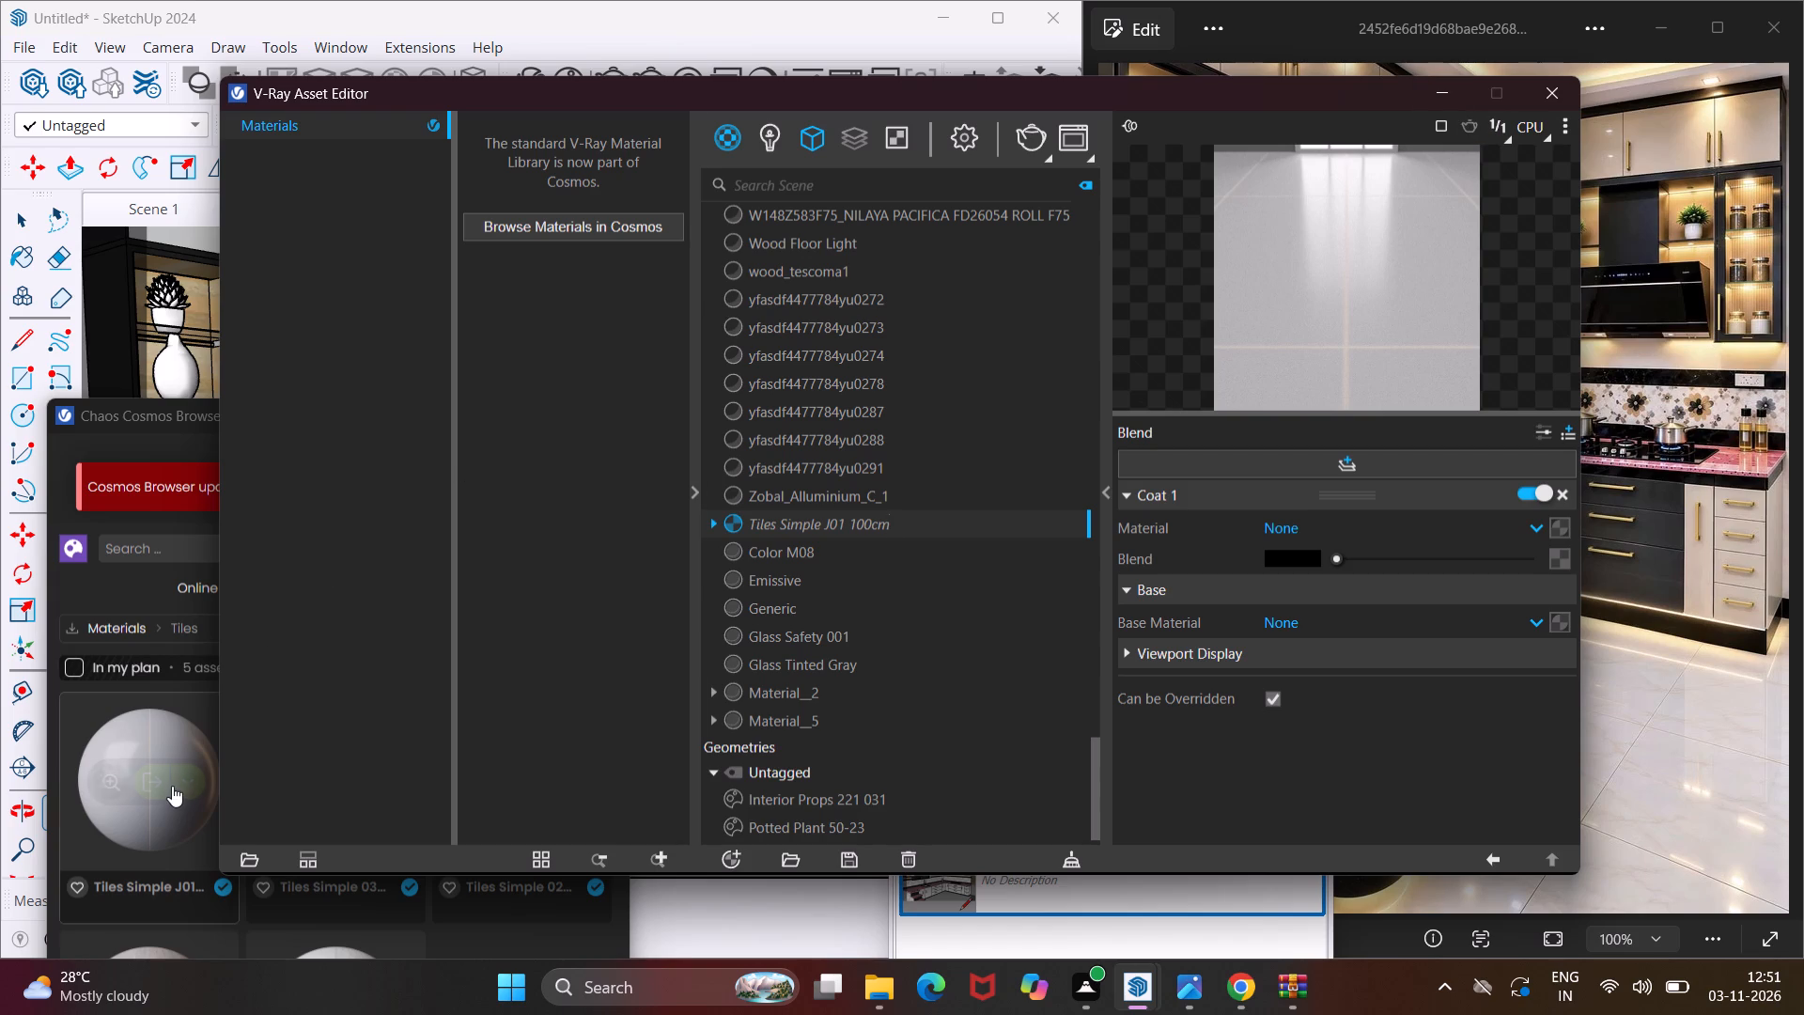
Import the Tiles Simple 02 100cm material from the Cosmos tiles.
left_click(332, 922)
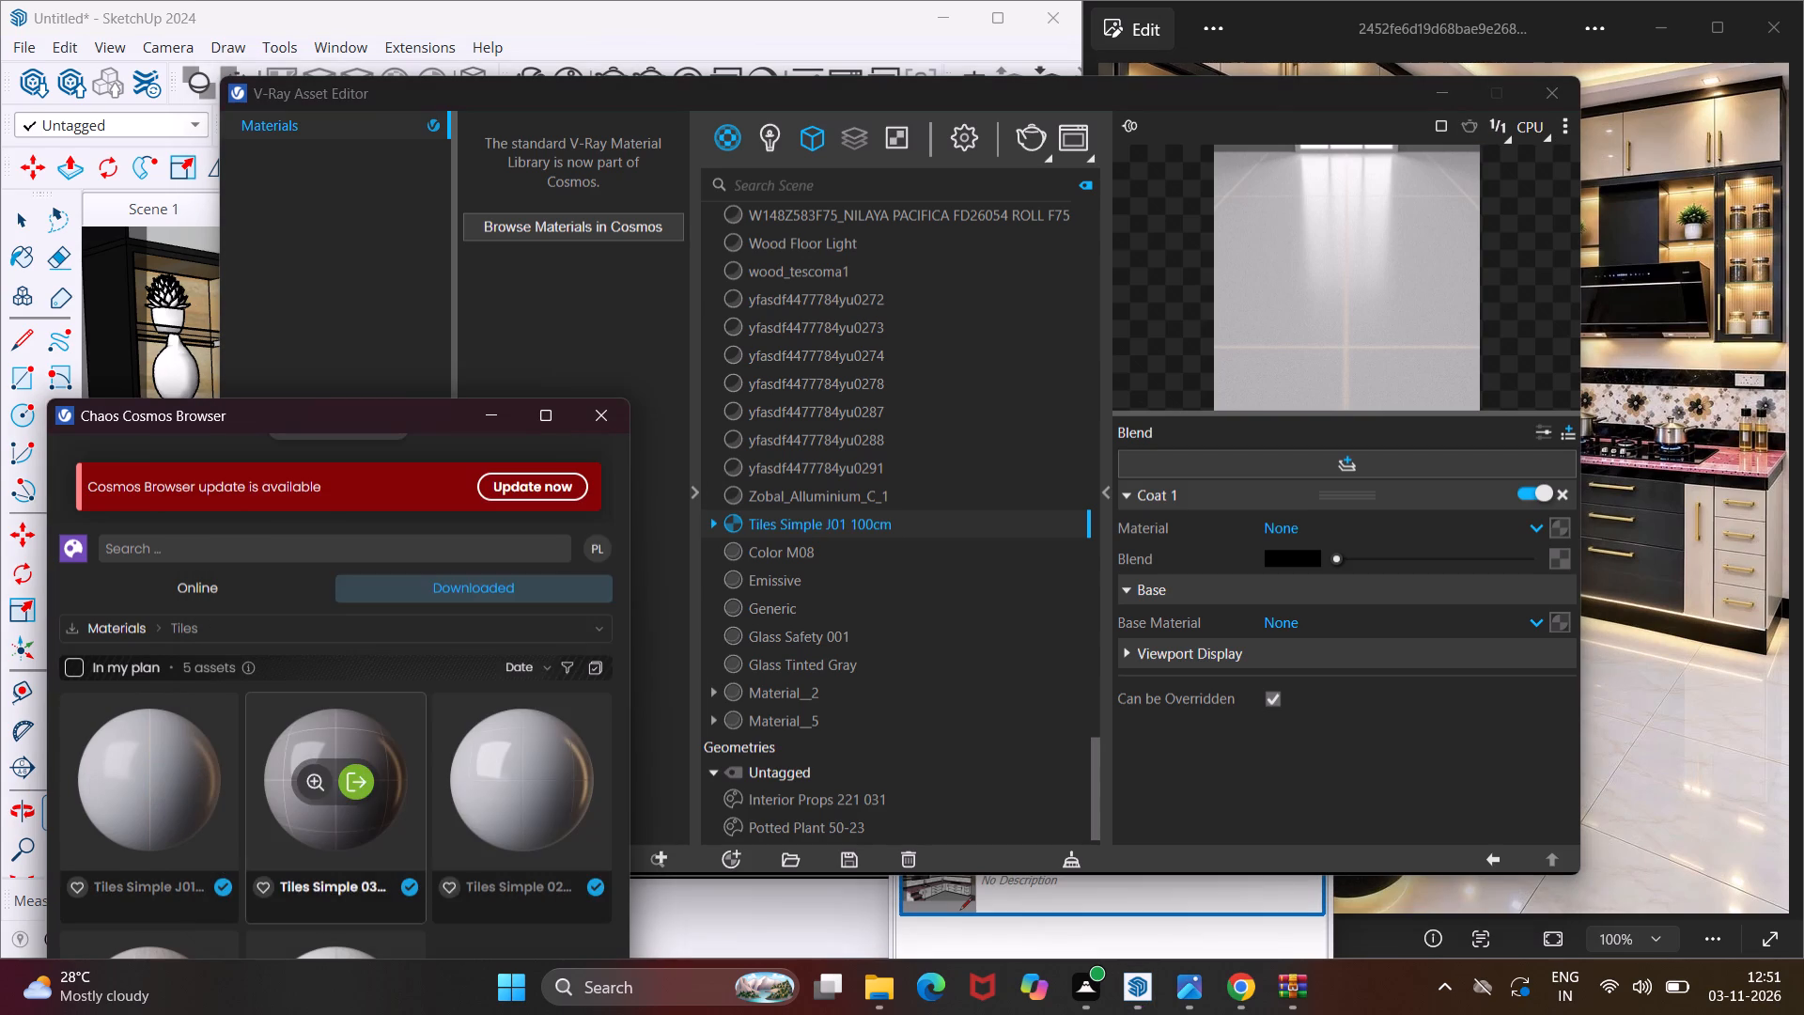
left_click(542, 773)
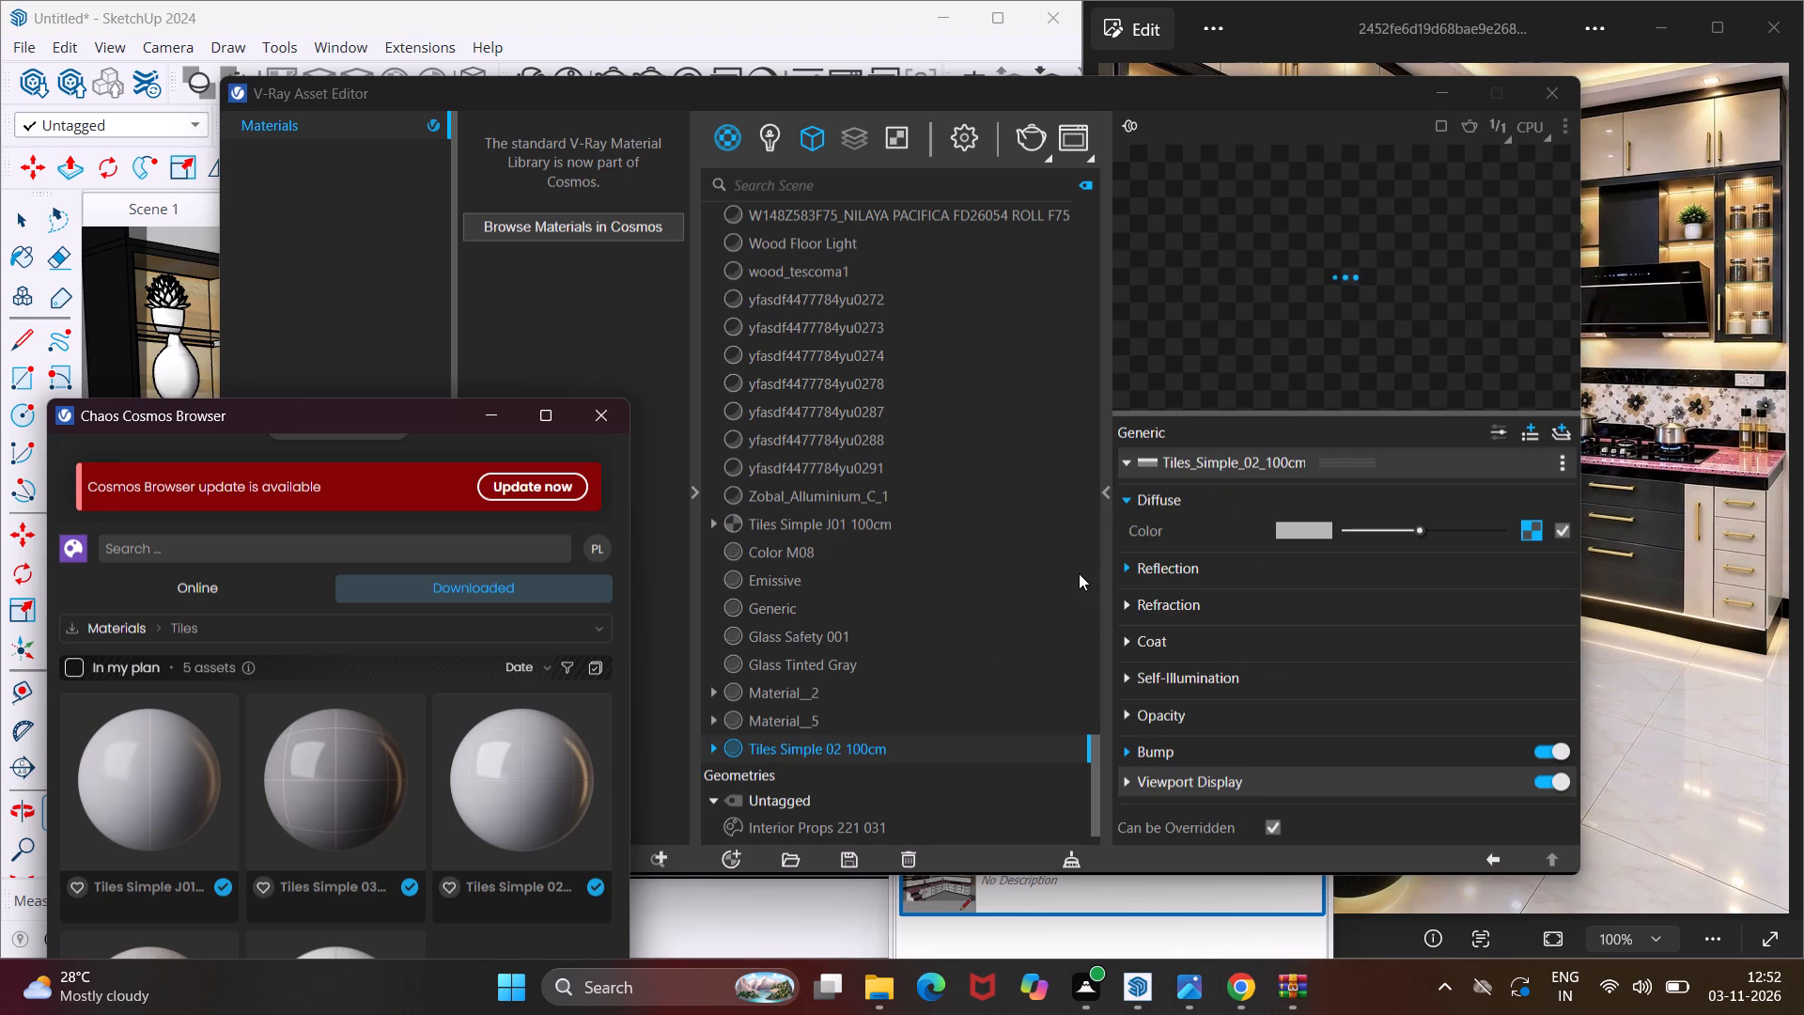
Enable Reflection IOR on Tiles Simple 02 100cm, set it to 4, and make this the active material.
left_click(1127, 571)
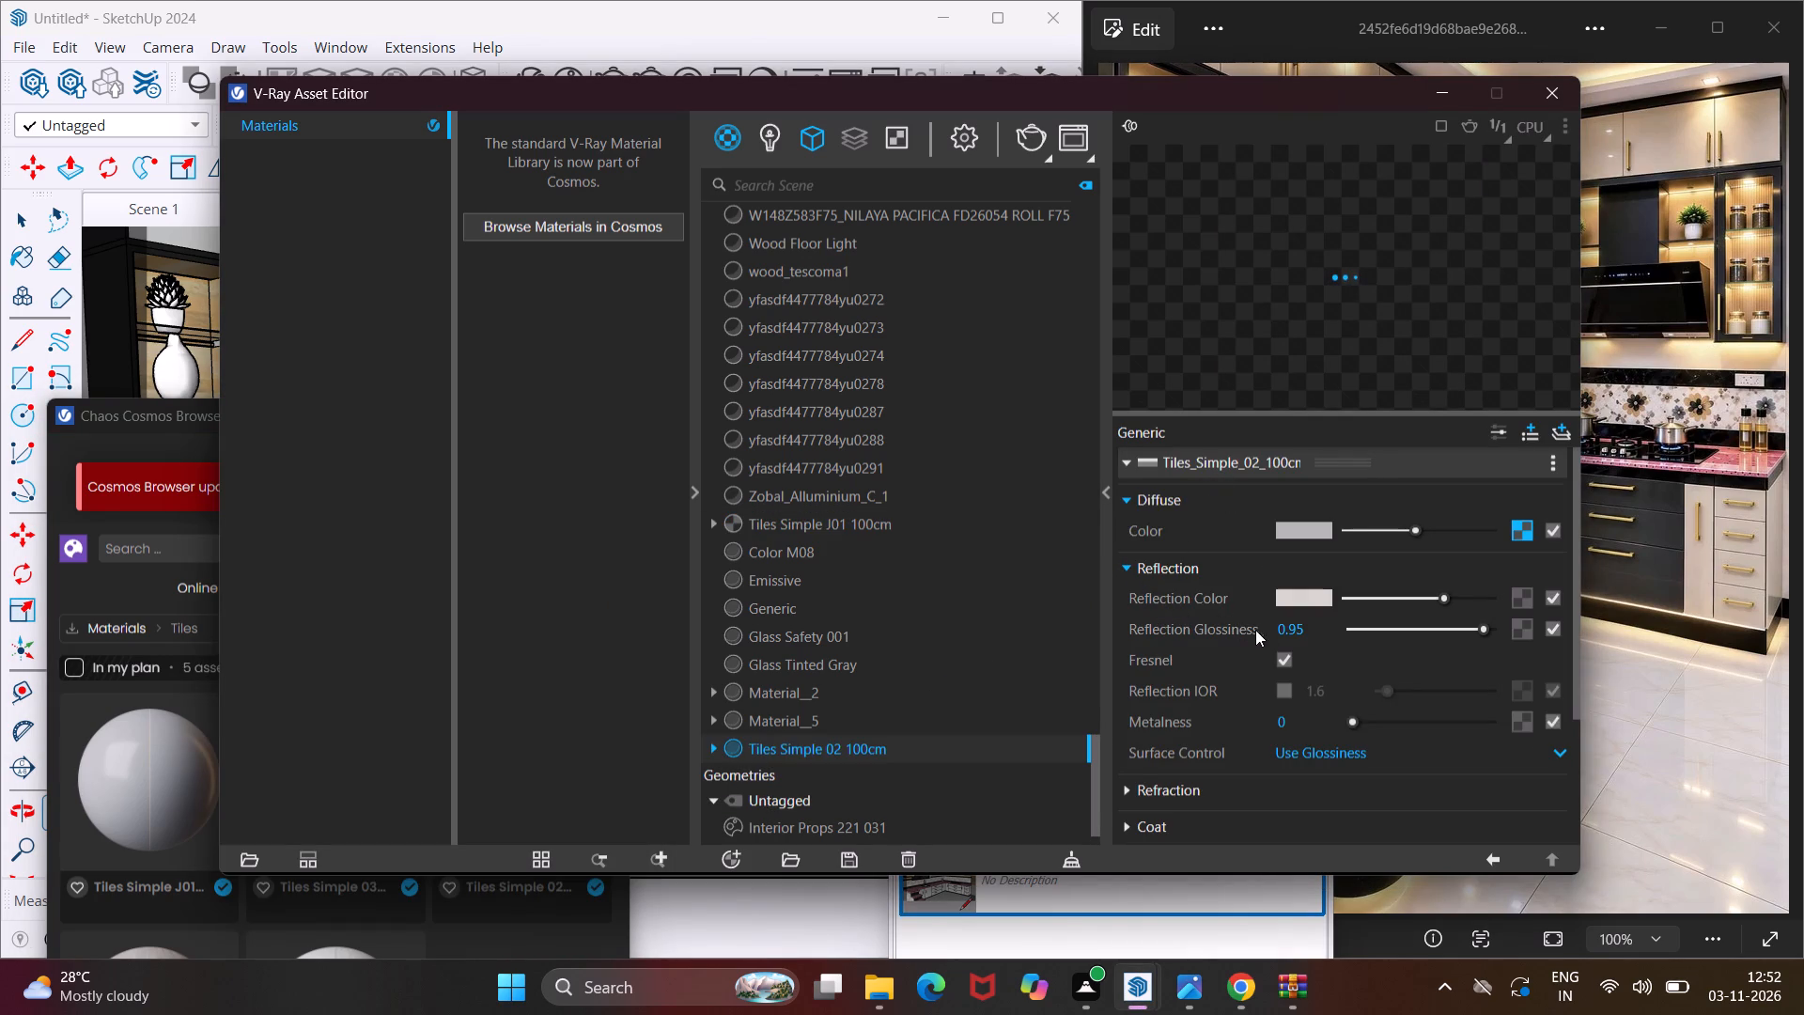
left_click(1276, 691)
left_click(1336, 695)
key("BackSpace")
key("BackSpace")
key("BackSpace")
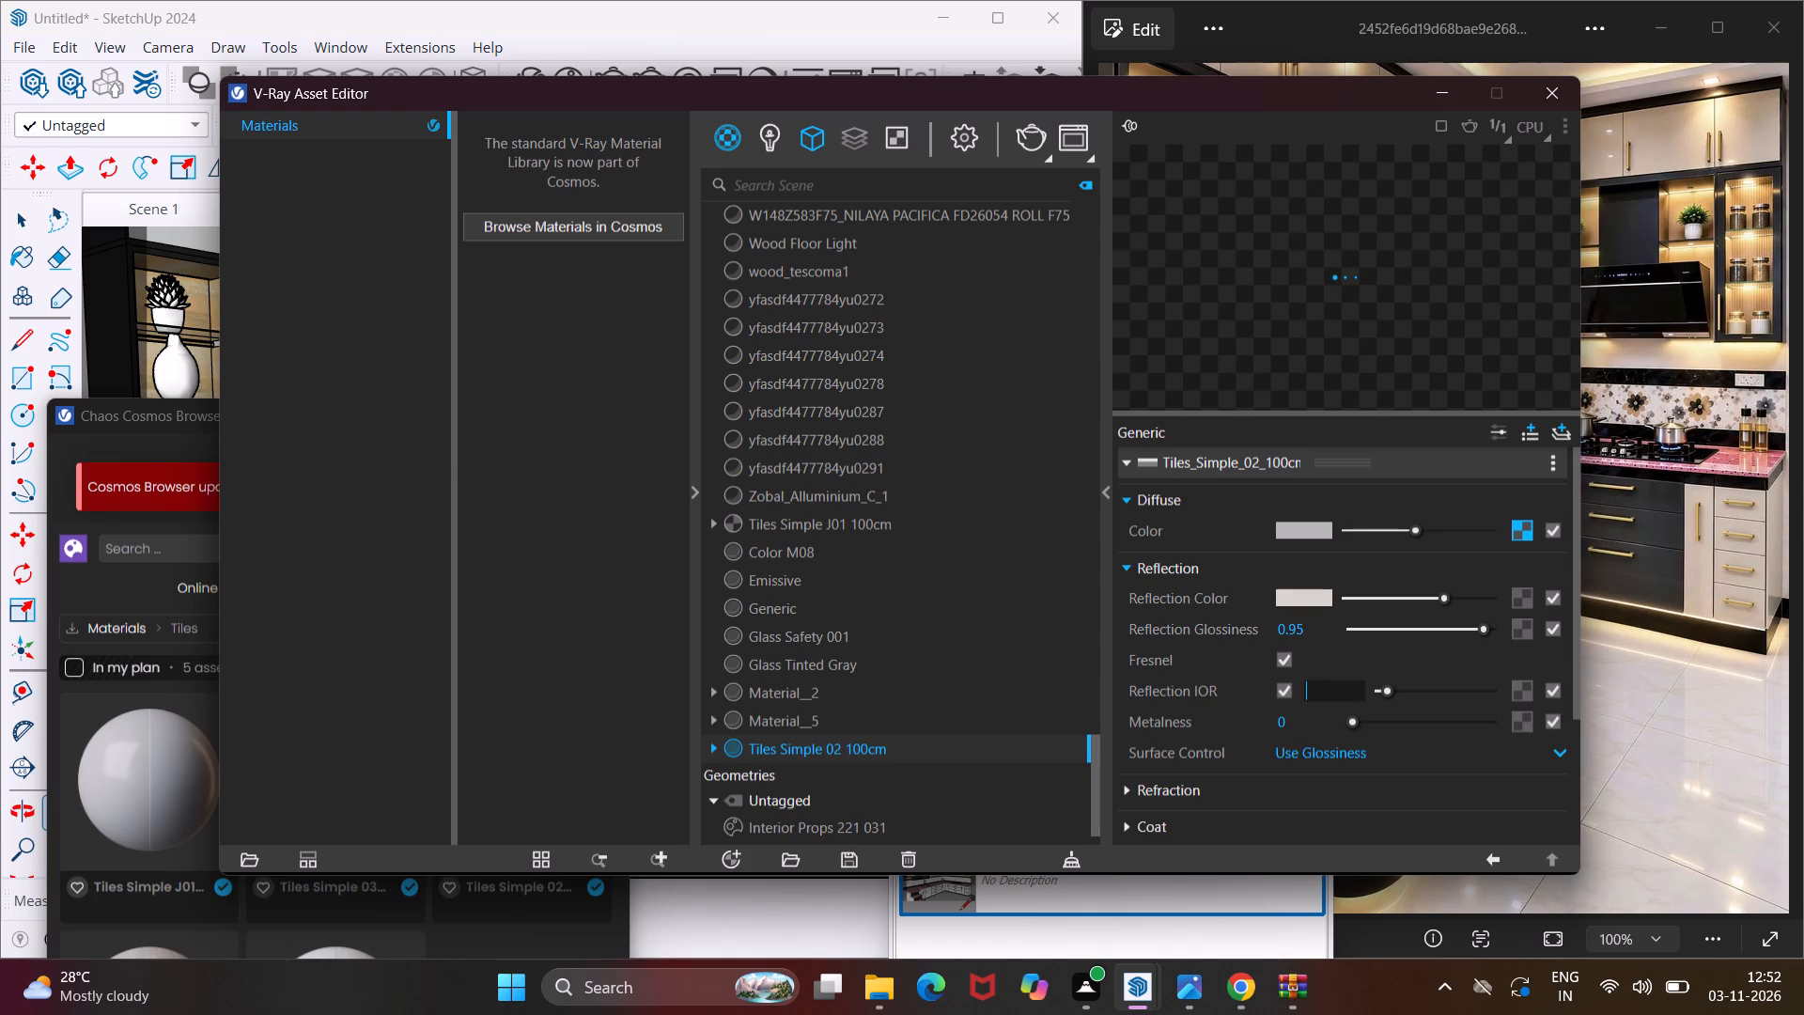
key("4")
key("Return")
double_click(975, 758)
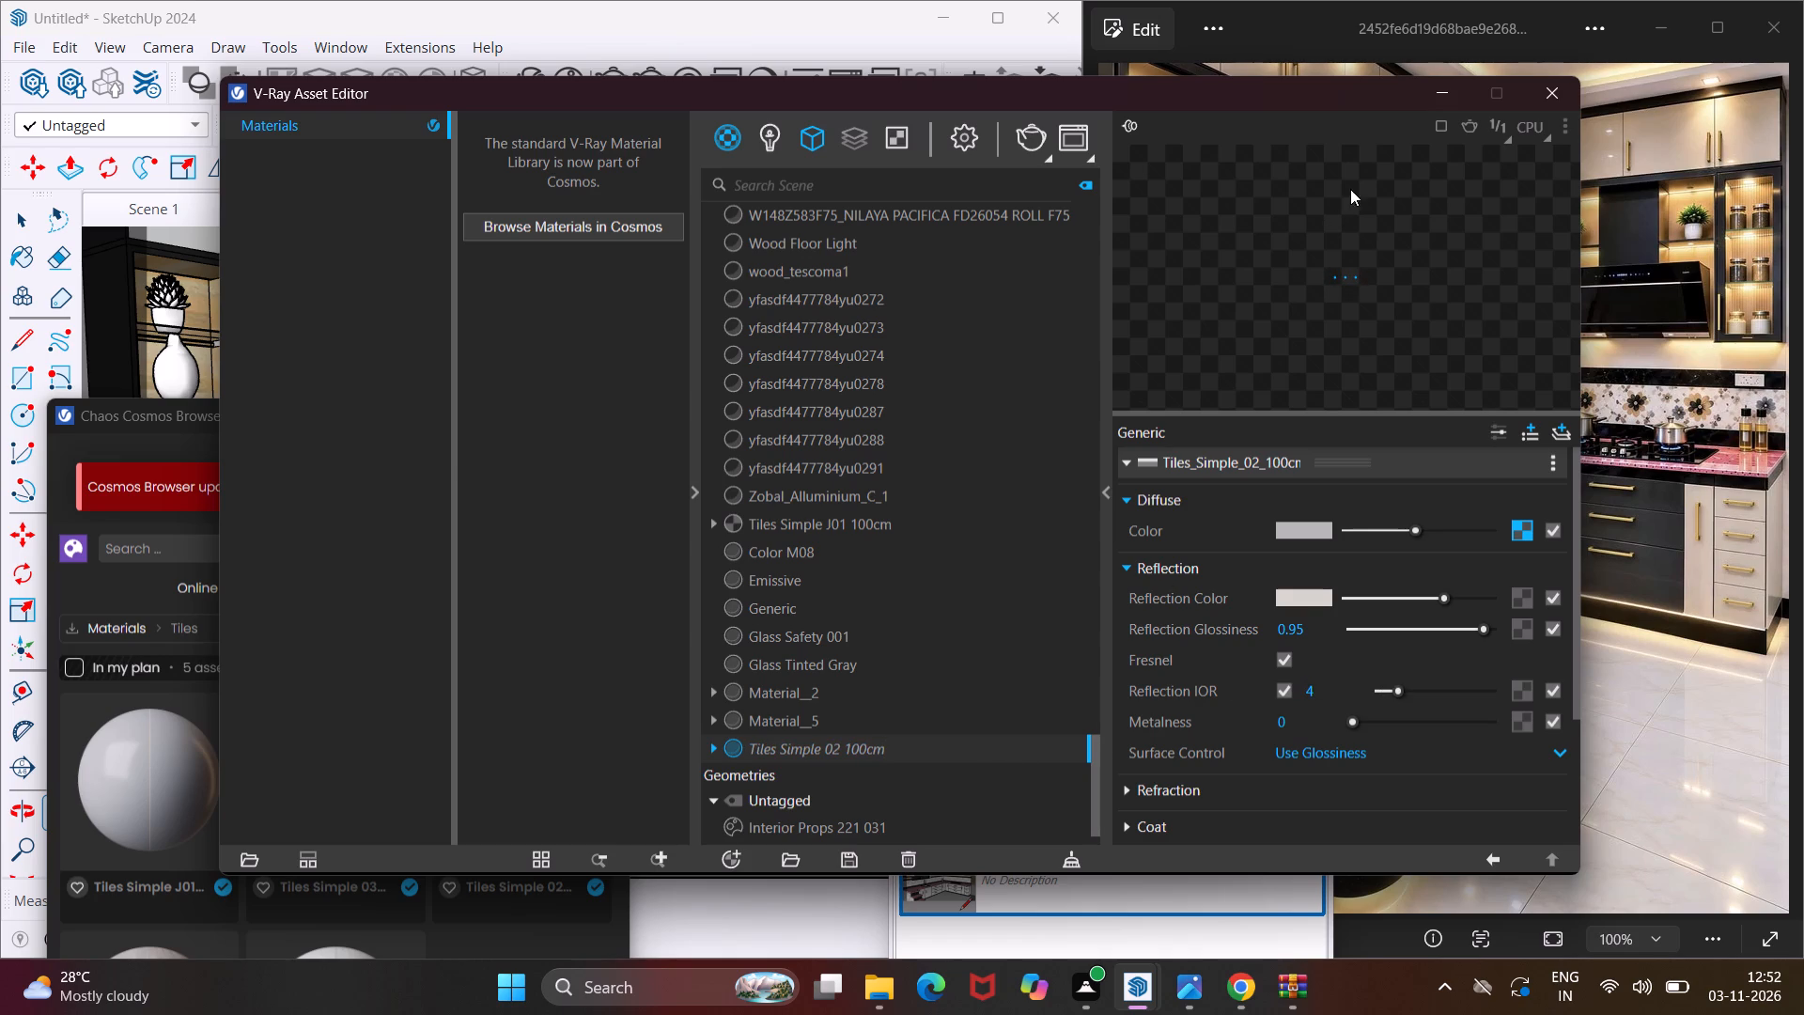
left_click(1416, 102)
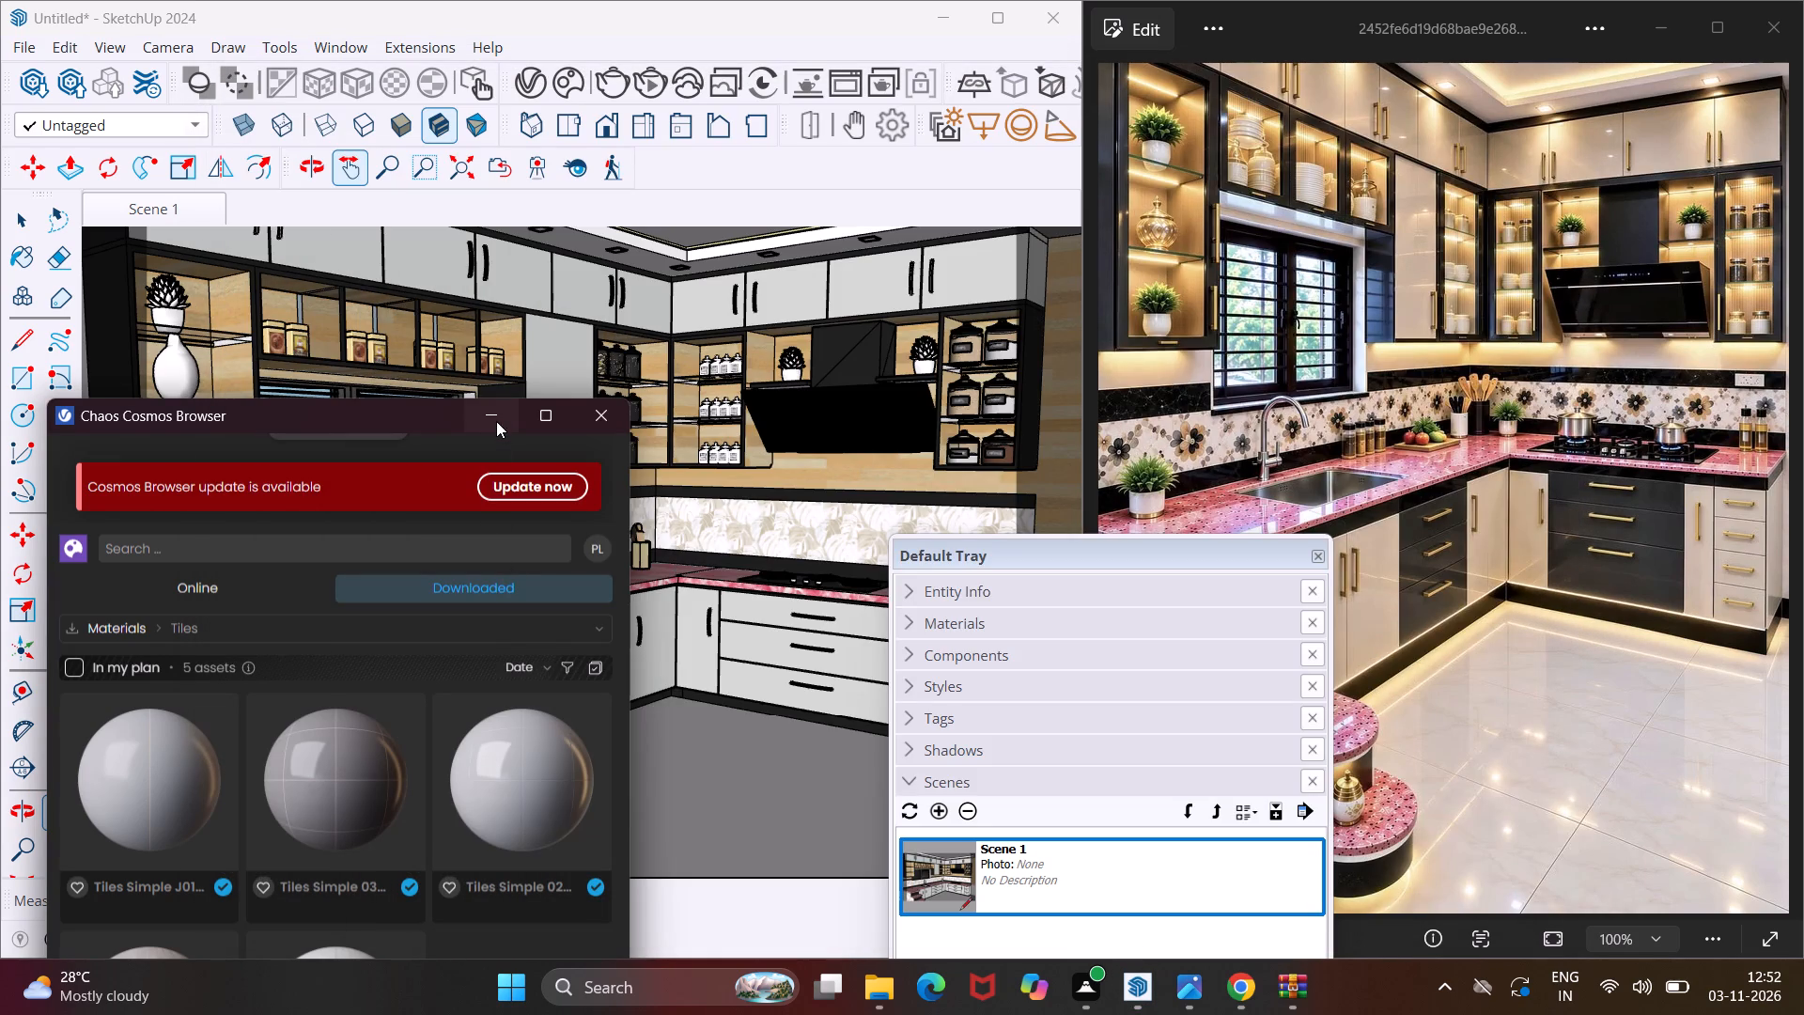
Paint the kitchen floor with the Tiles Simple 02 100cm material.
left_click(496, 421)
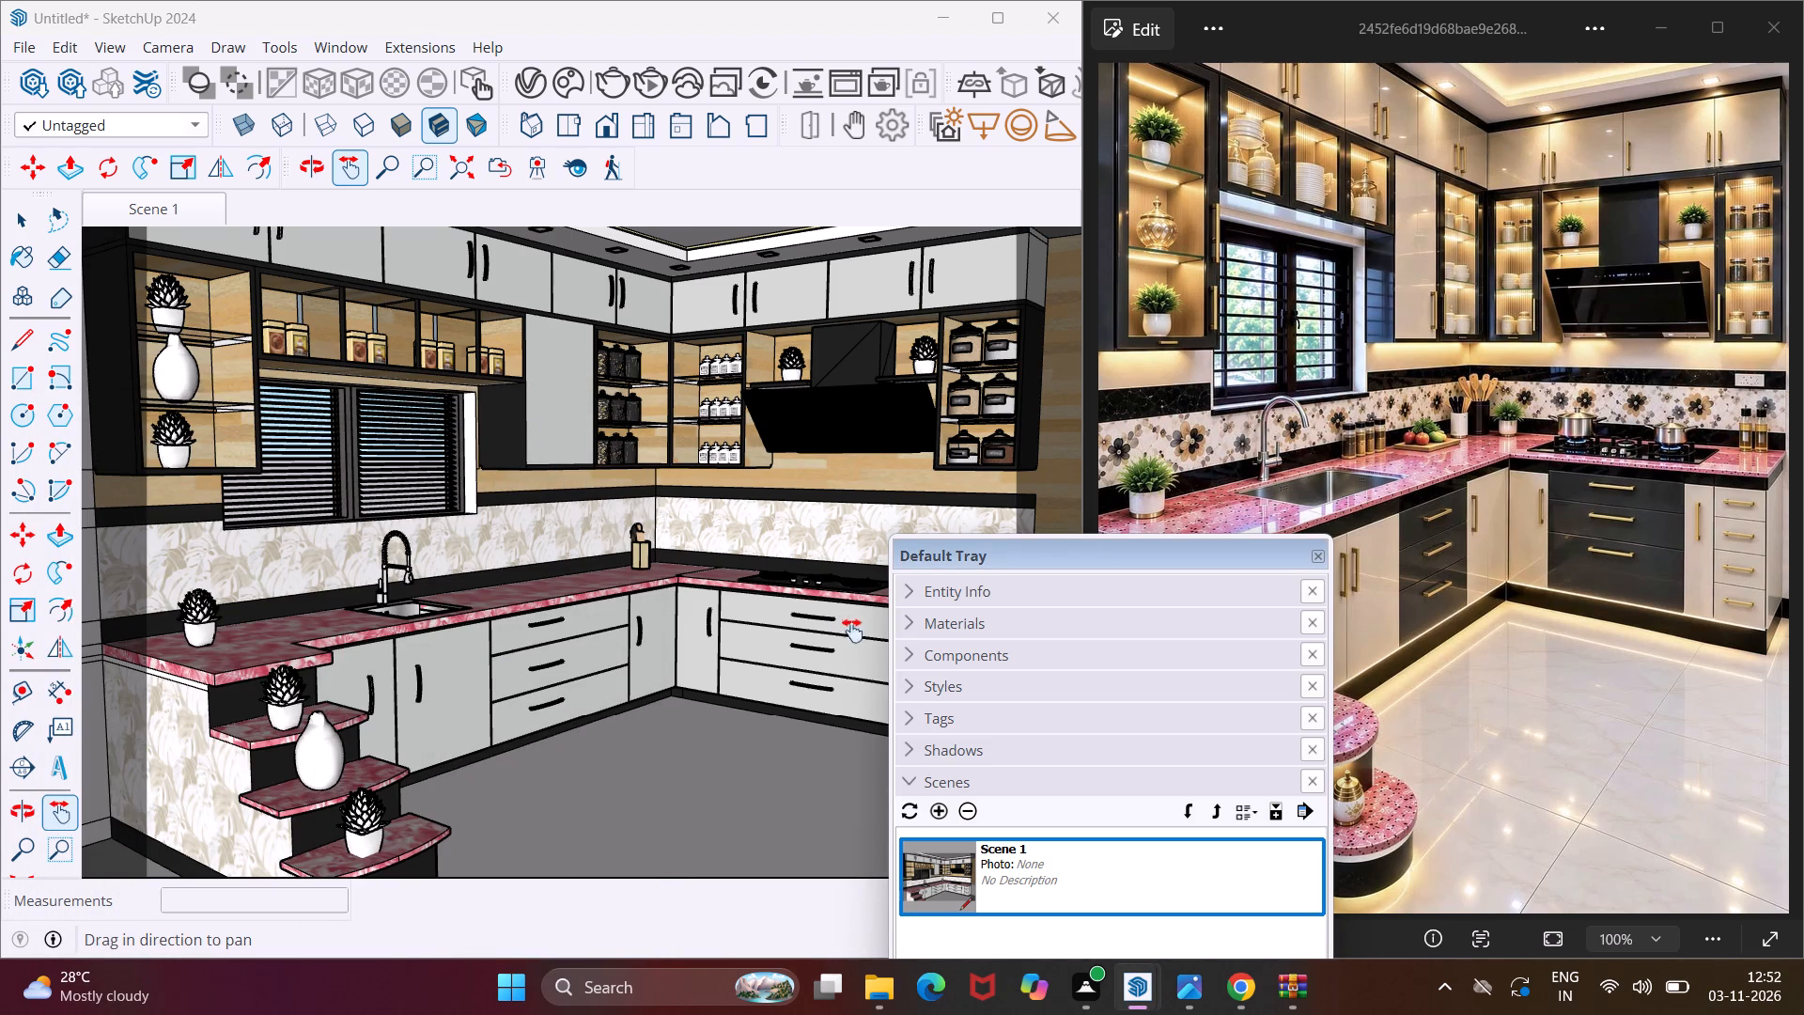
left_click(910, 631)
left_click(932, 684)
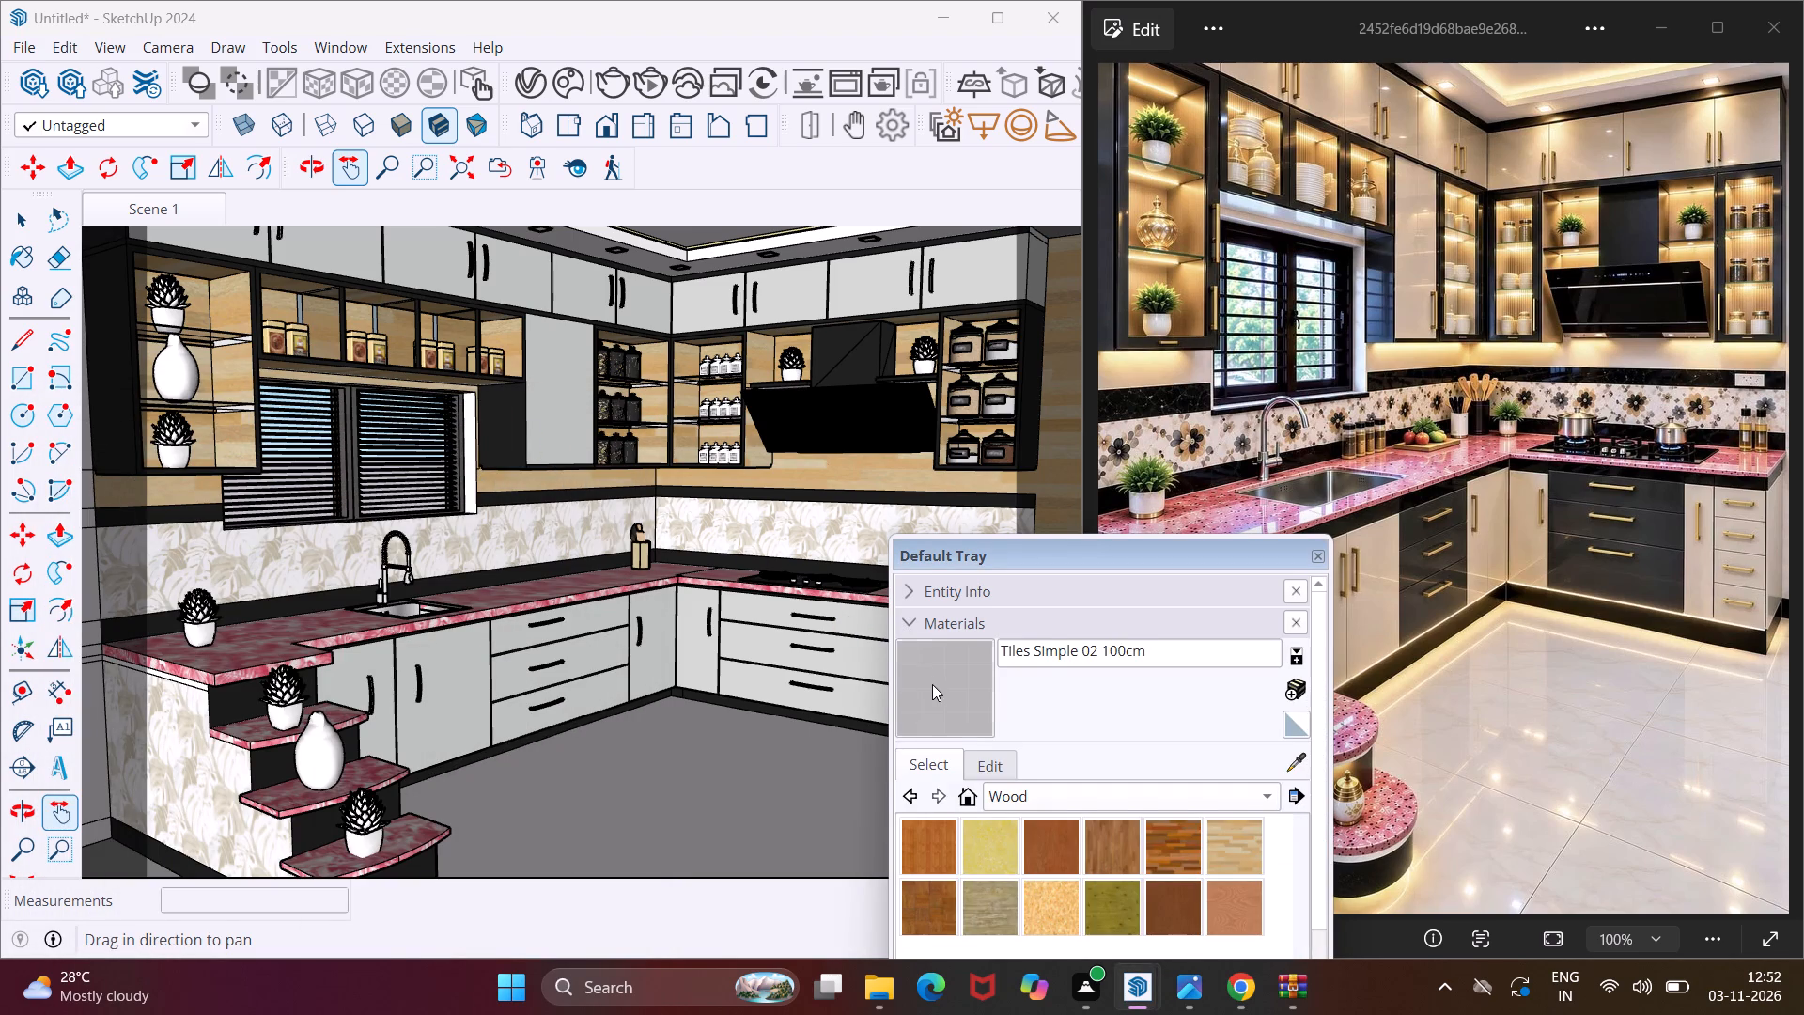
left_click(646, 836)
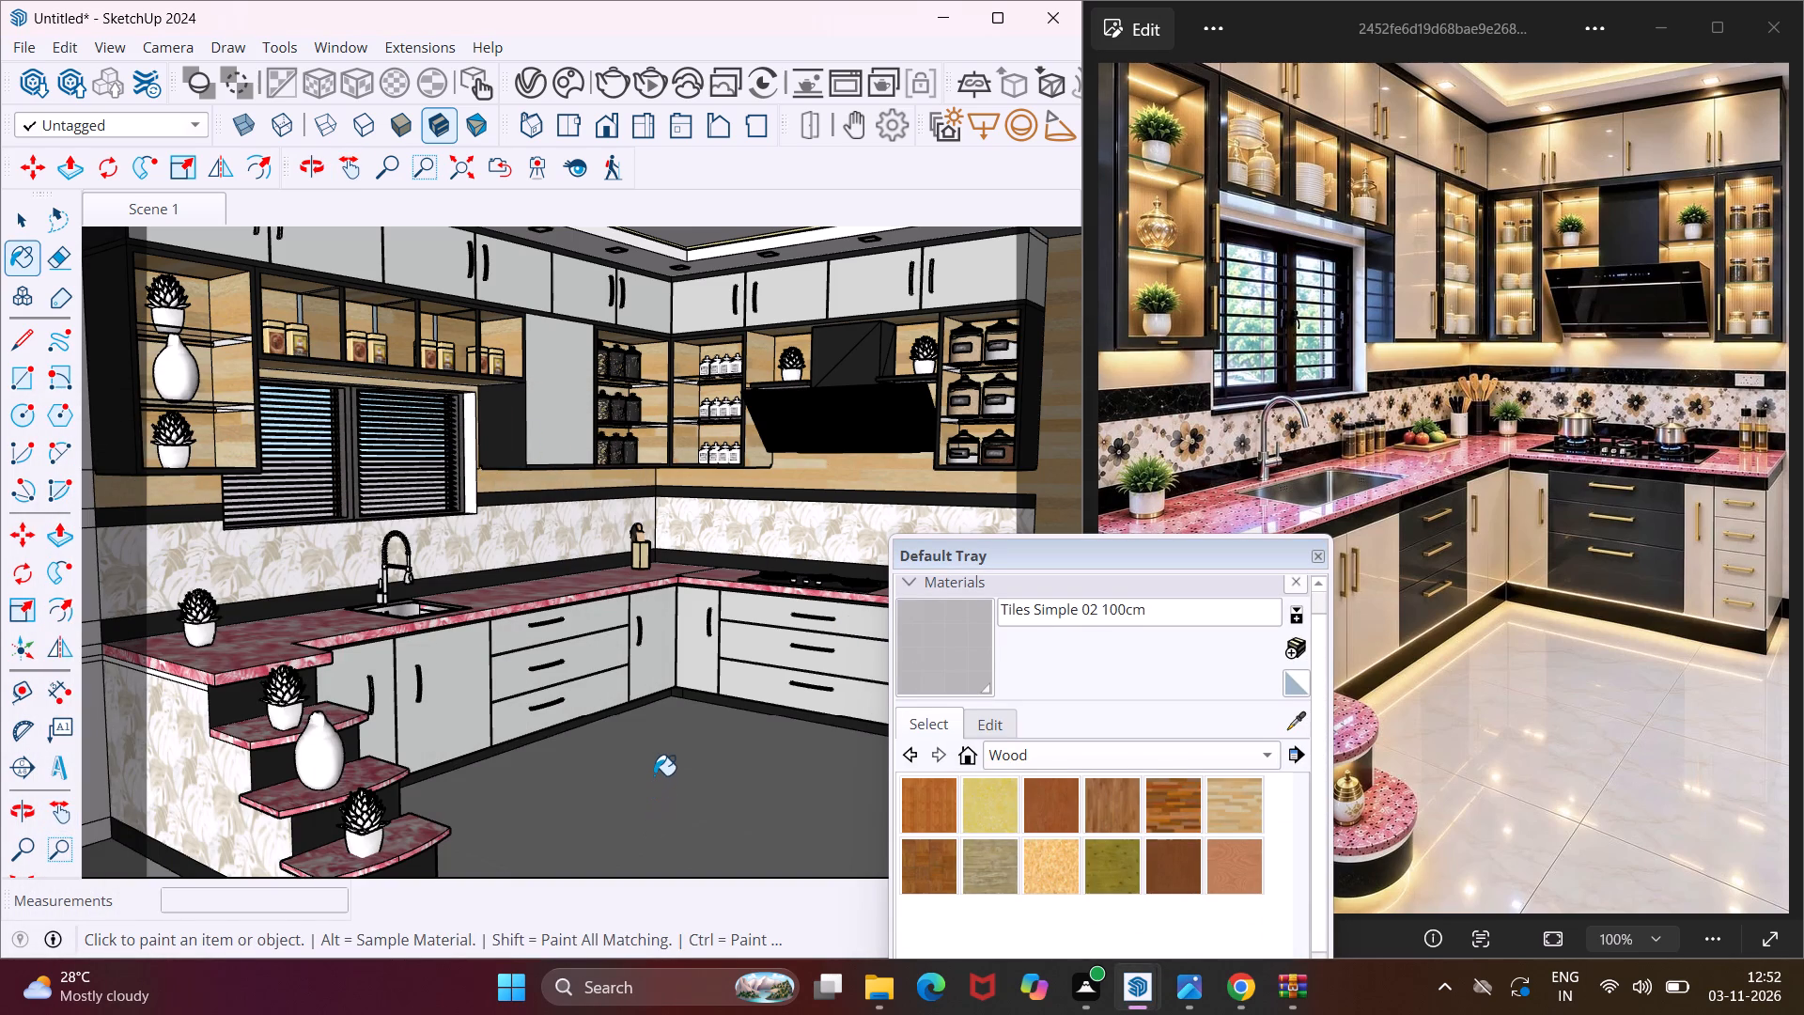
Render the Scene 1 kitchen view with V-Ray.
left_click(621, 78)
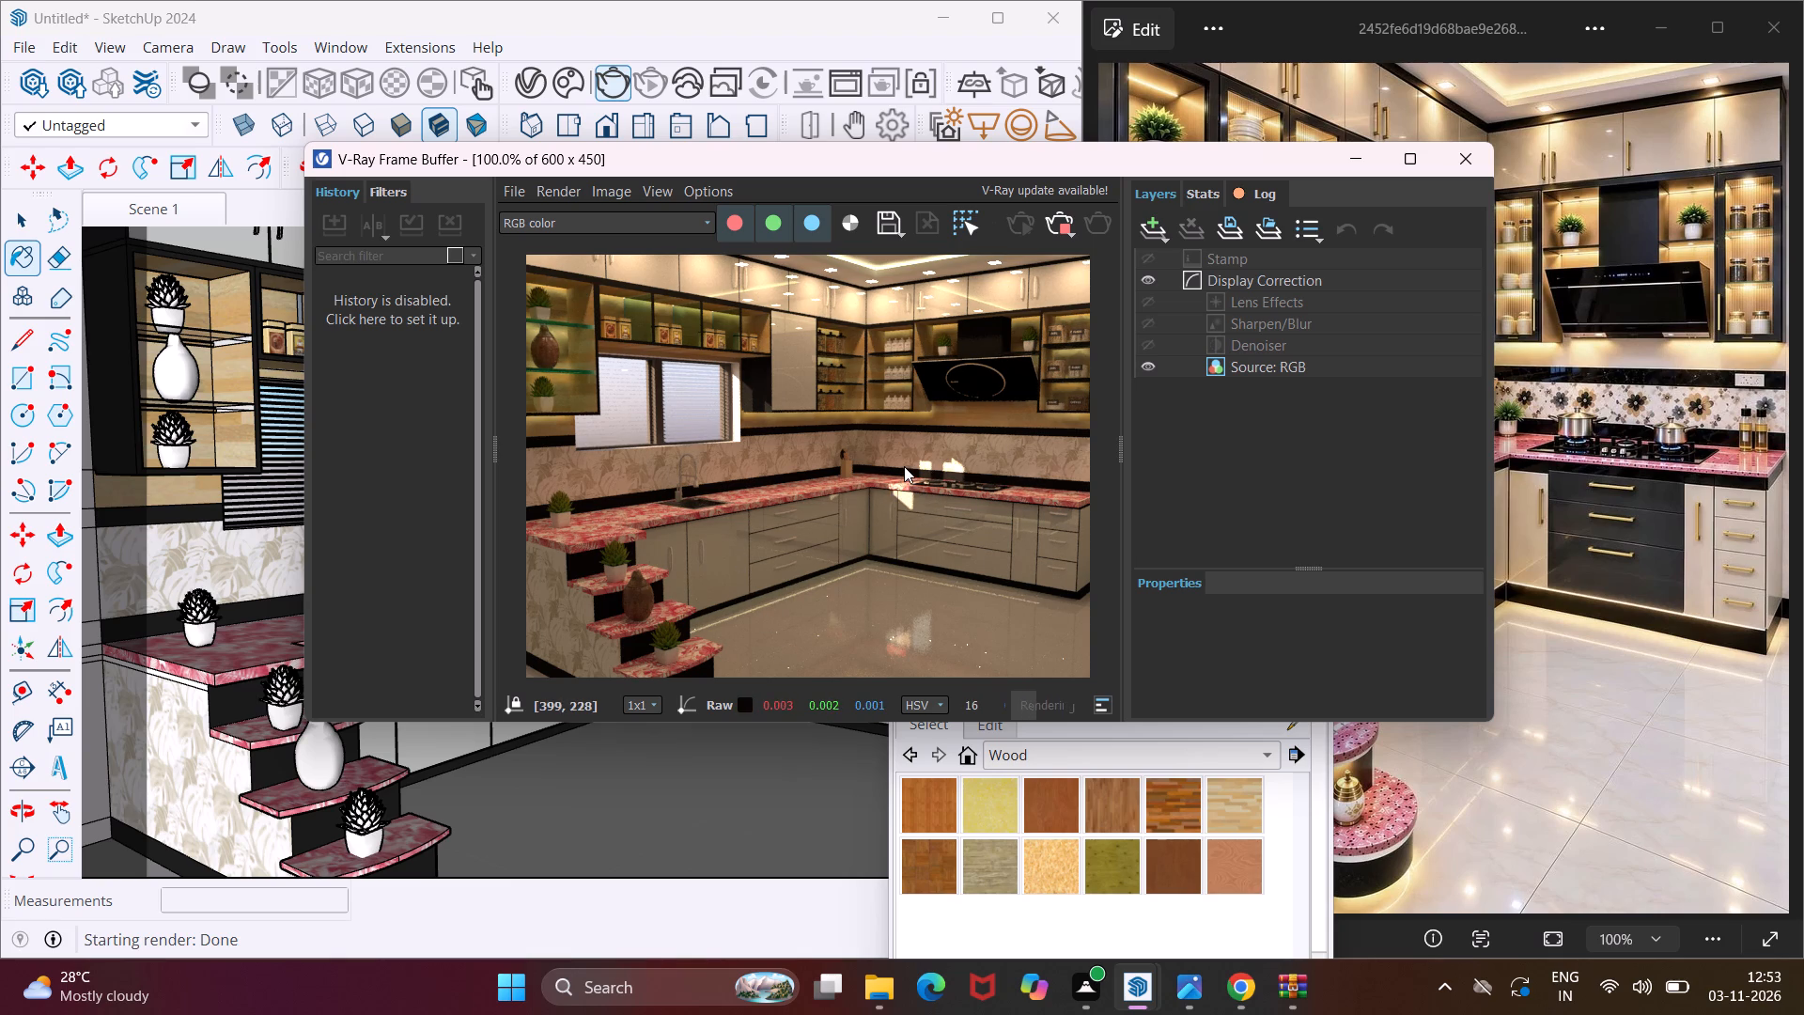
Examine the rendered kitchen at 50% and 100% zoom, checking the floor, lighting and cabinets, and put the frame buffer away.
scroll(904, 466, "up", 3)
scroll(904, 466, "down", 4)
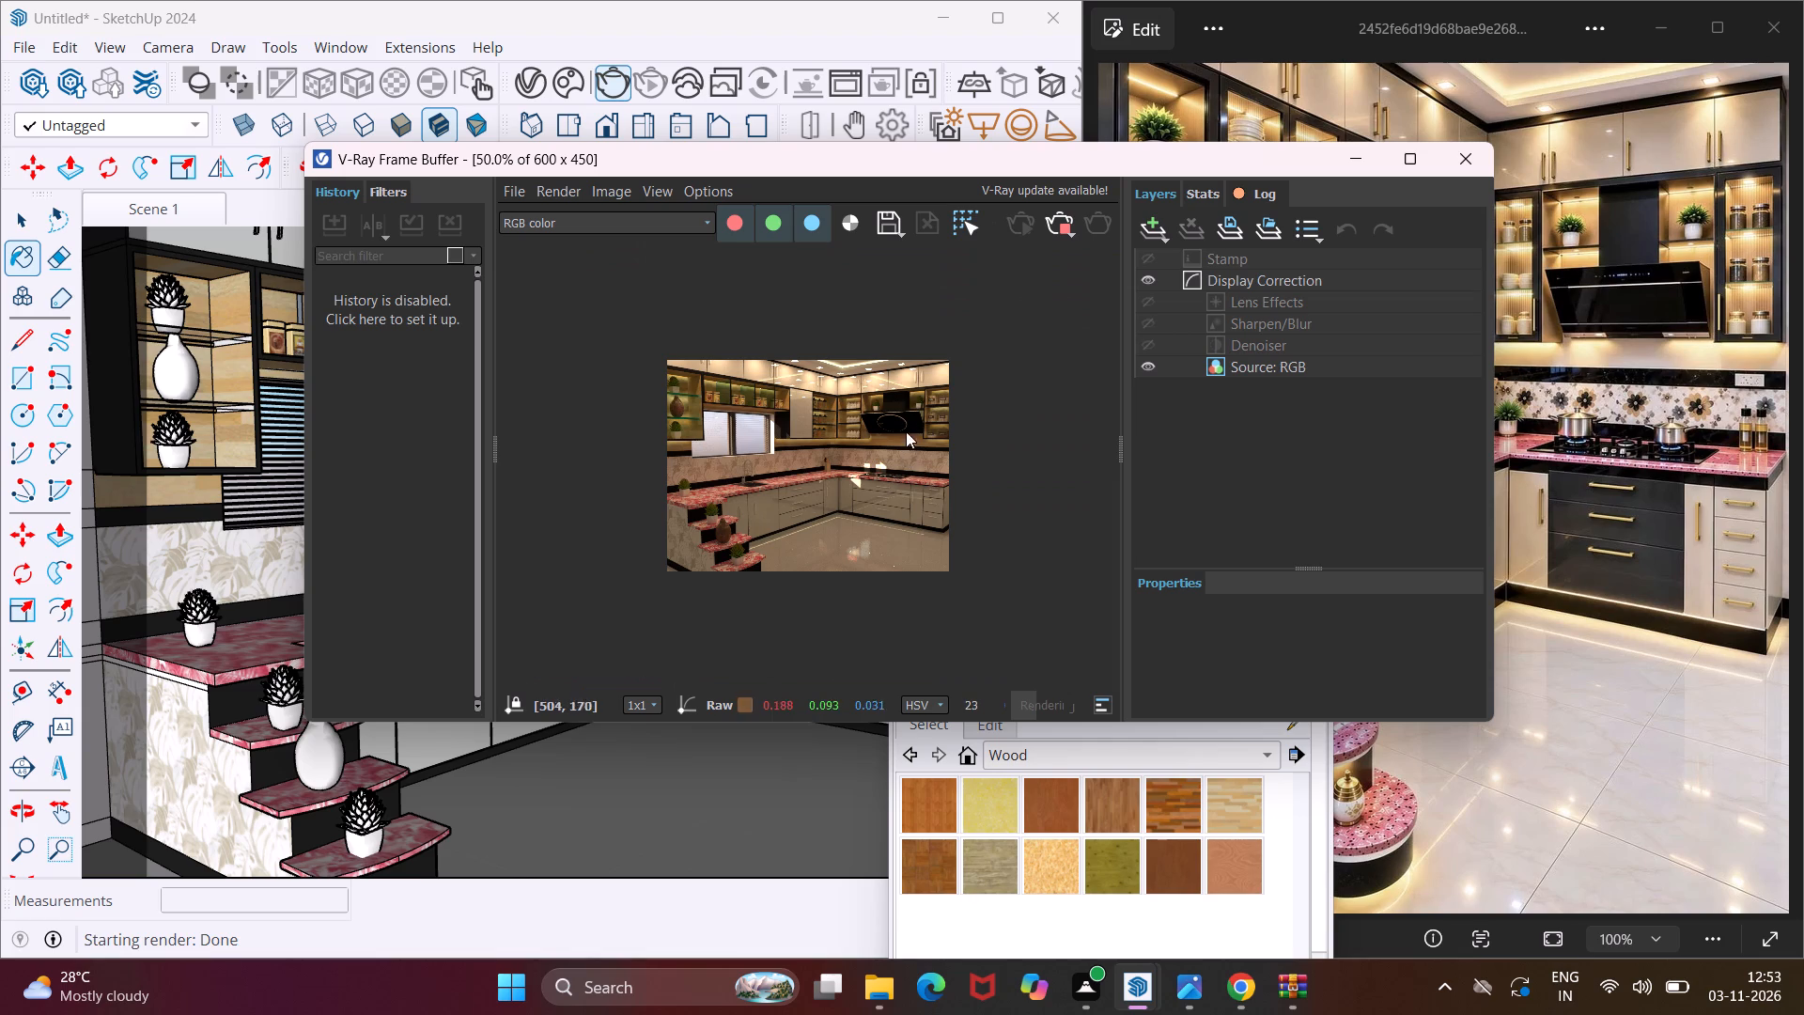
scroll(907, 381, "up", 2)
scroll(907, 381, "down", 1)
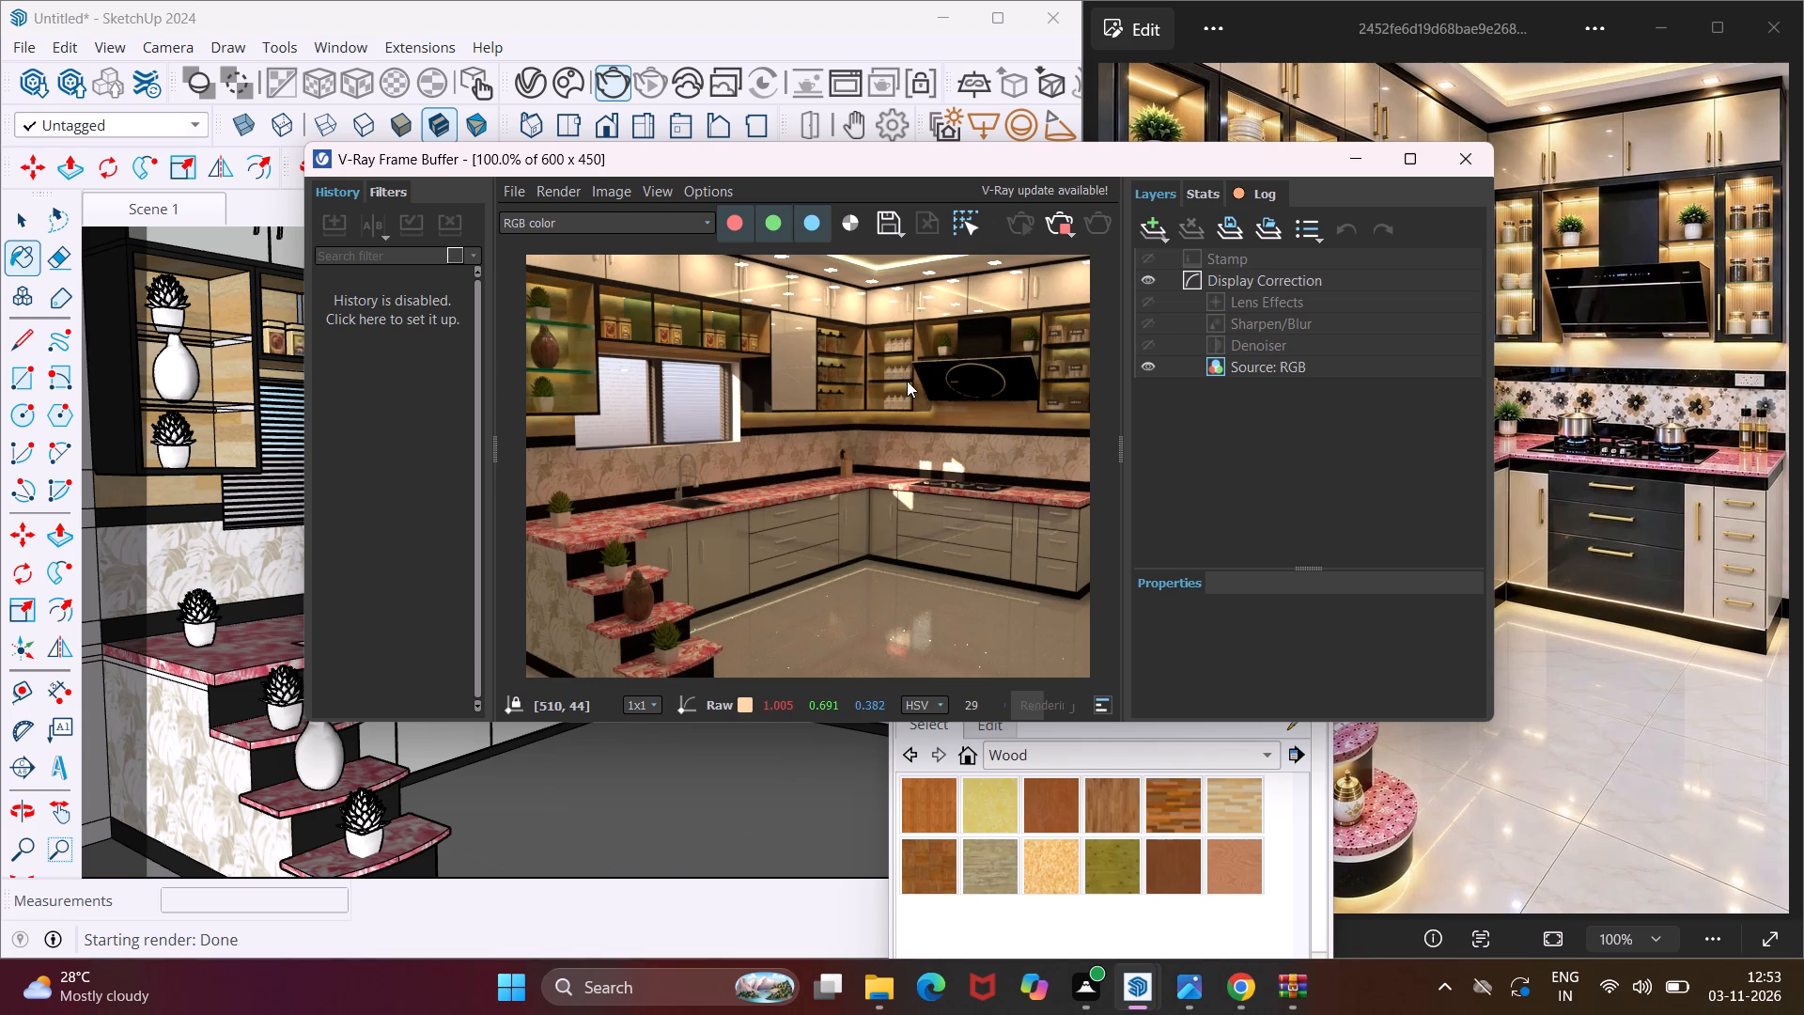
scroll(907, 381, "down", 1)
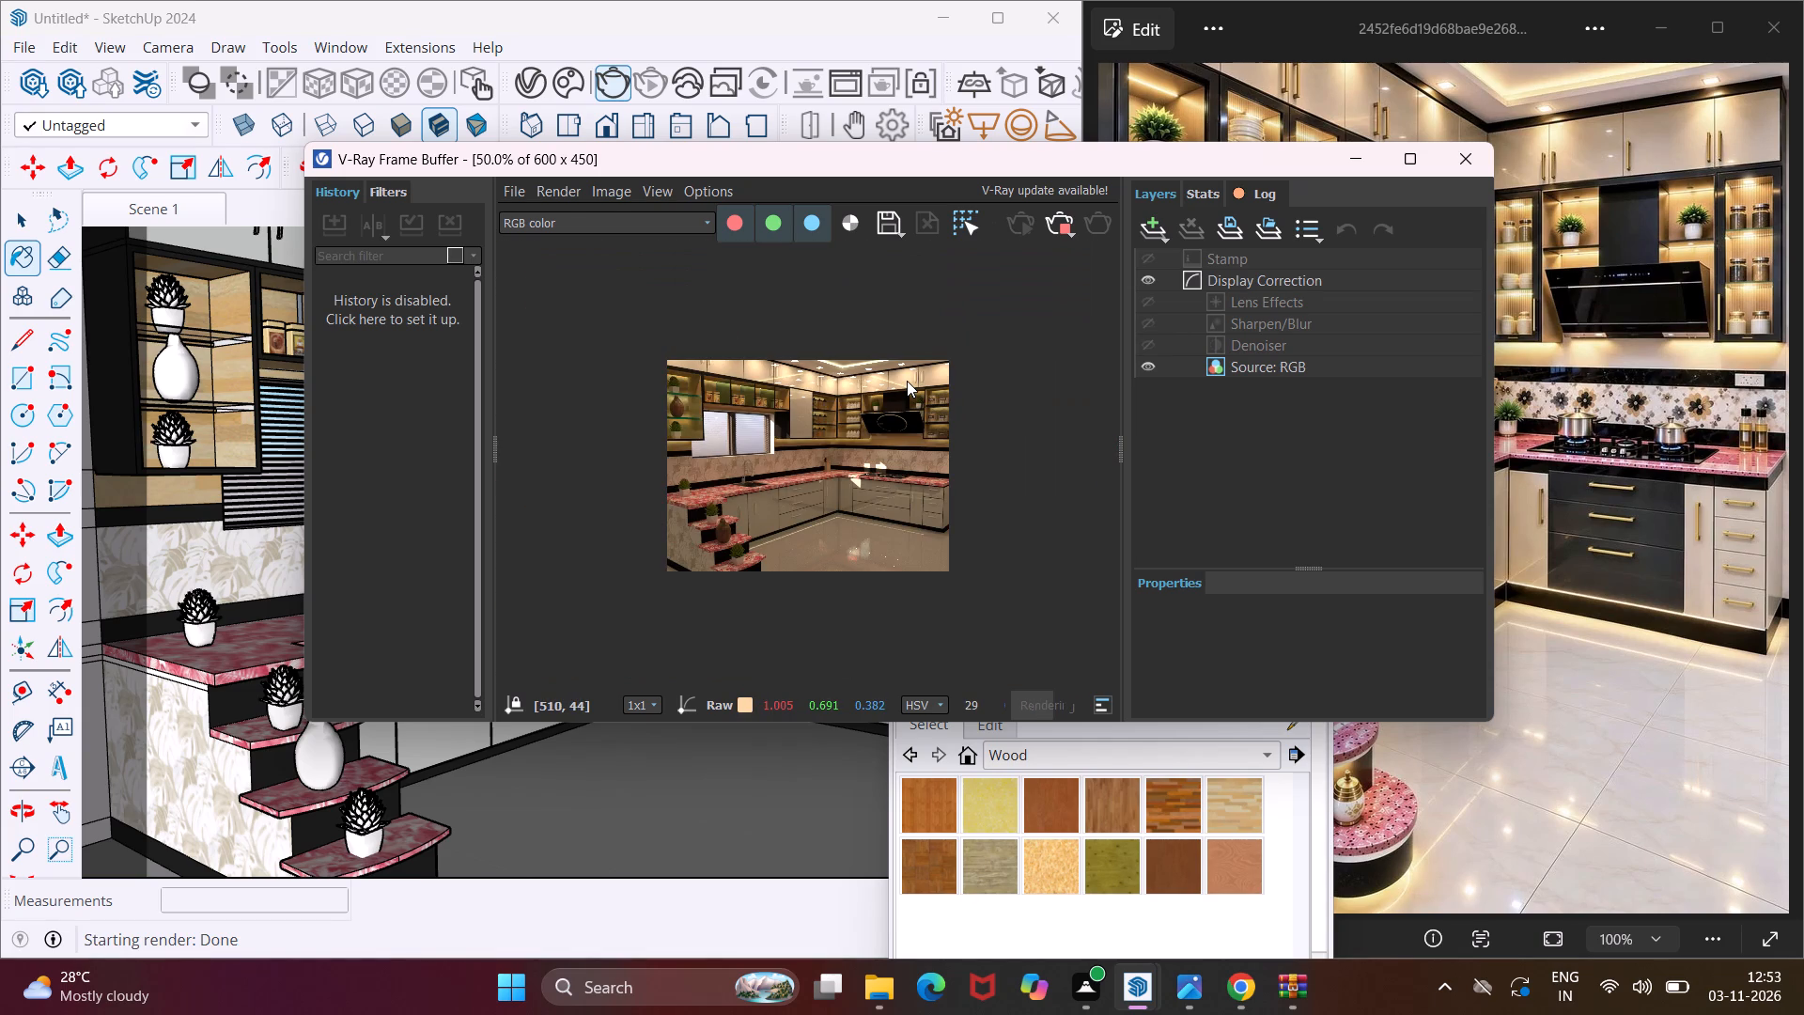
scroll(907, 381, "up", 1)
scroll(907, 381, "down", 1)
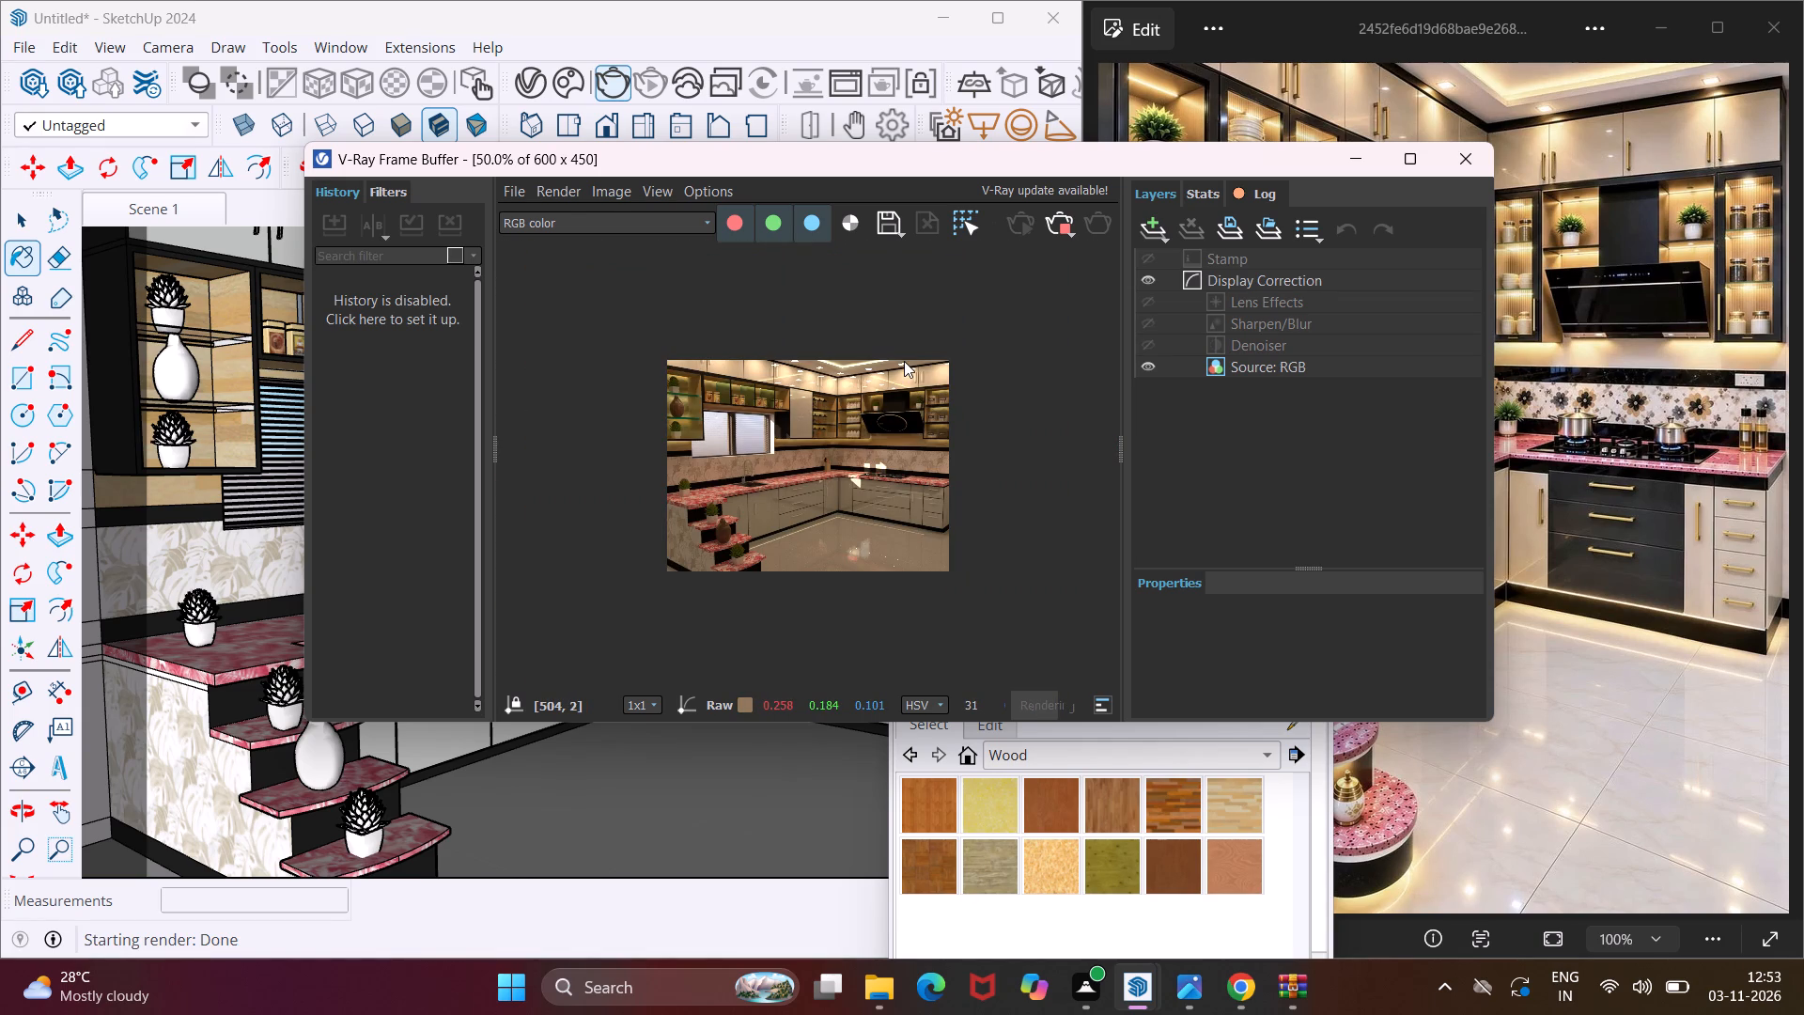
scroll(904, 361, "up", 1)
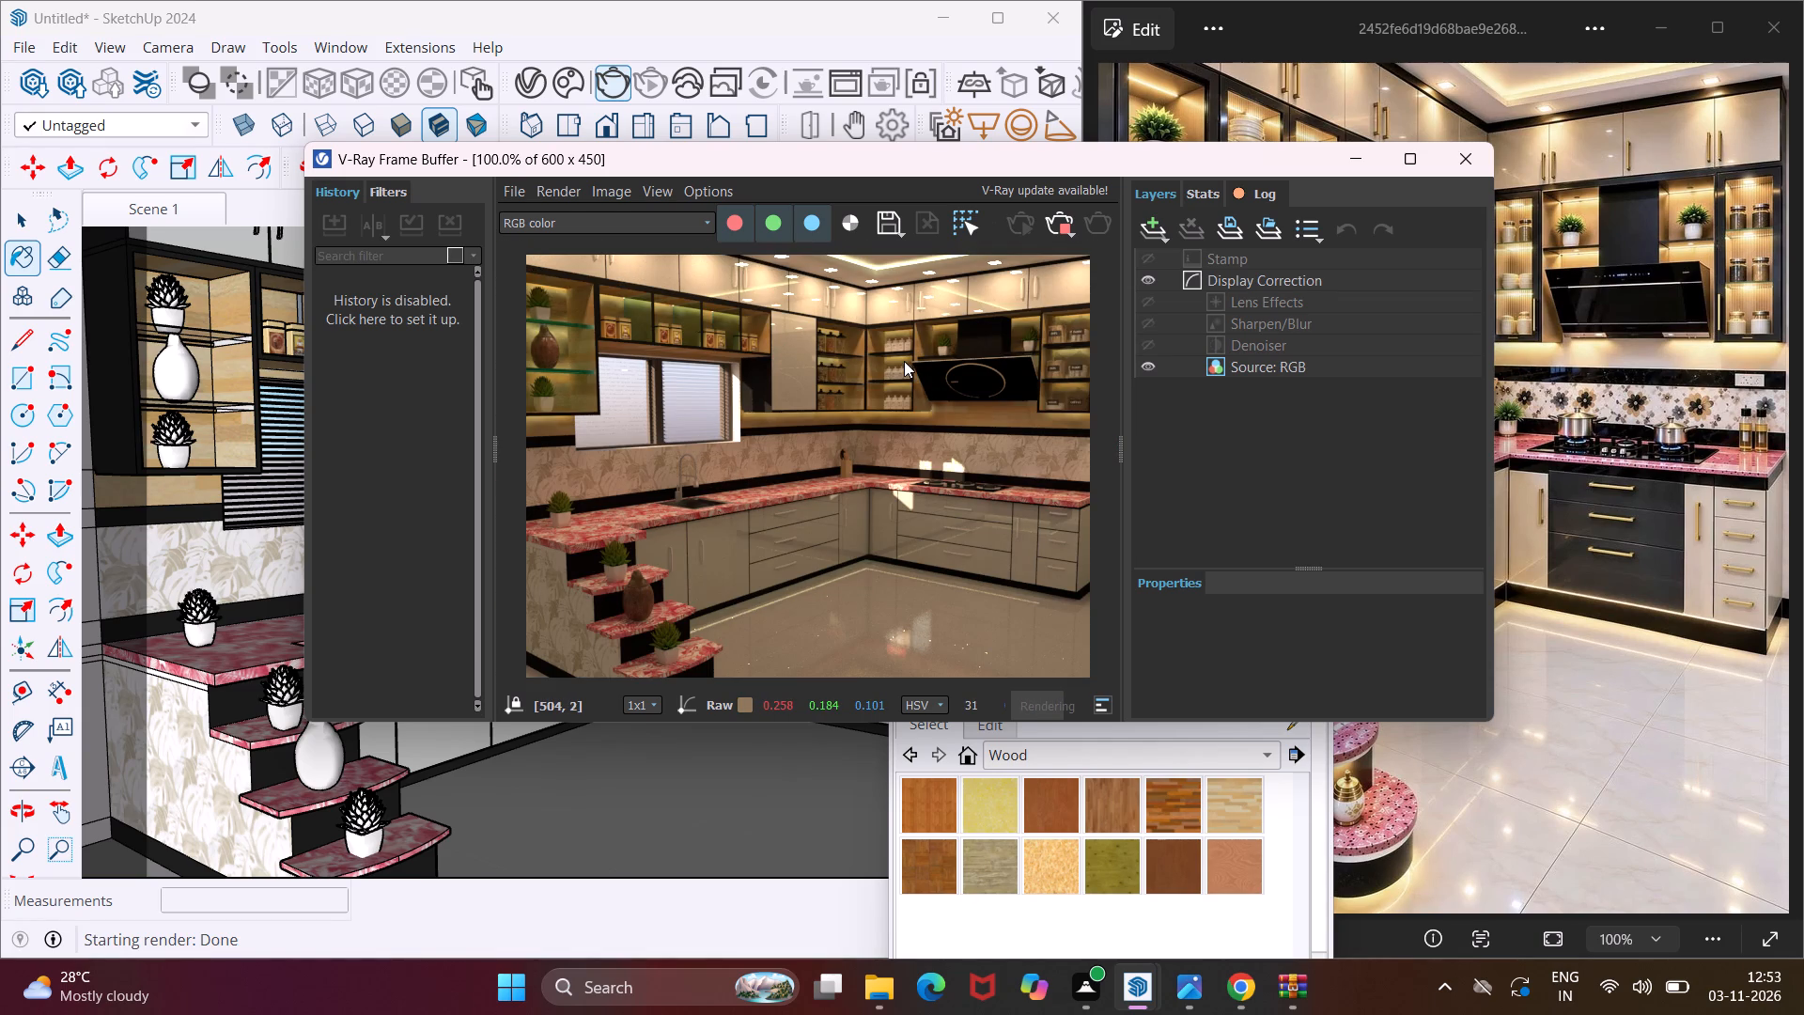
scroll(904, 361, "down", 1)
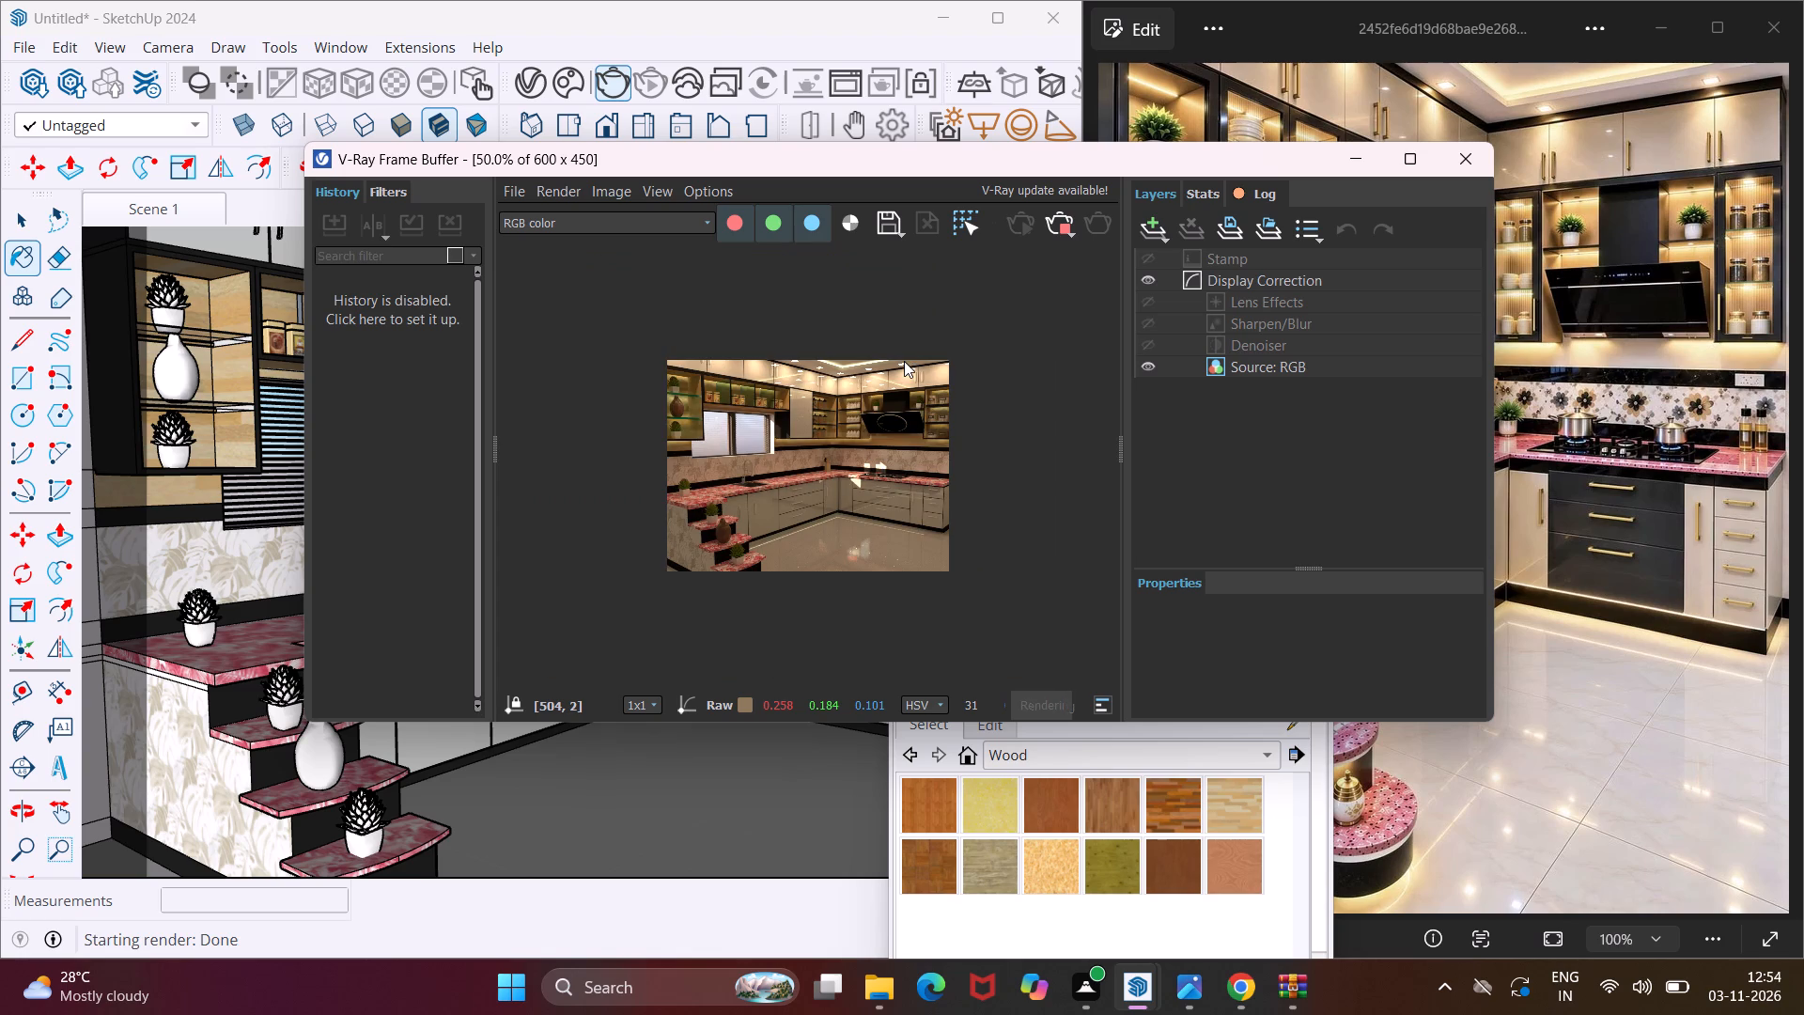
scroll(904, 361, "up", 1)
scroll(904, 361, "down", 1)
scroll(904, 361, "up", 1)
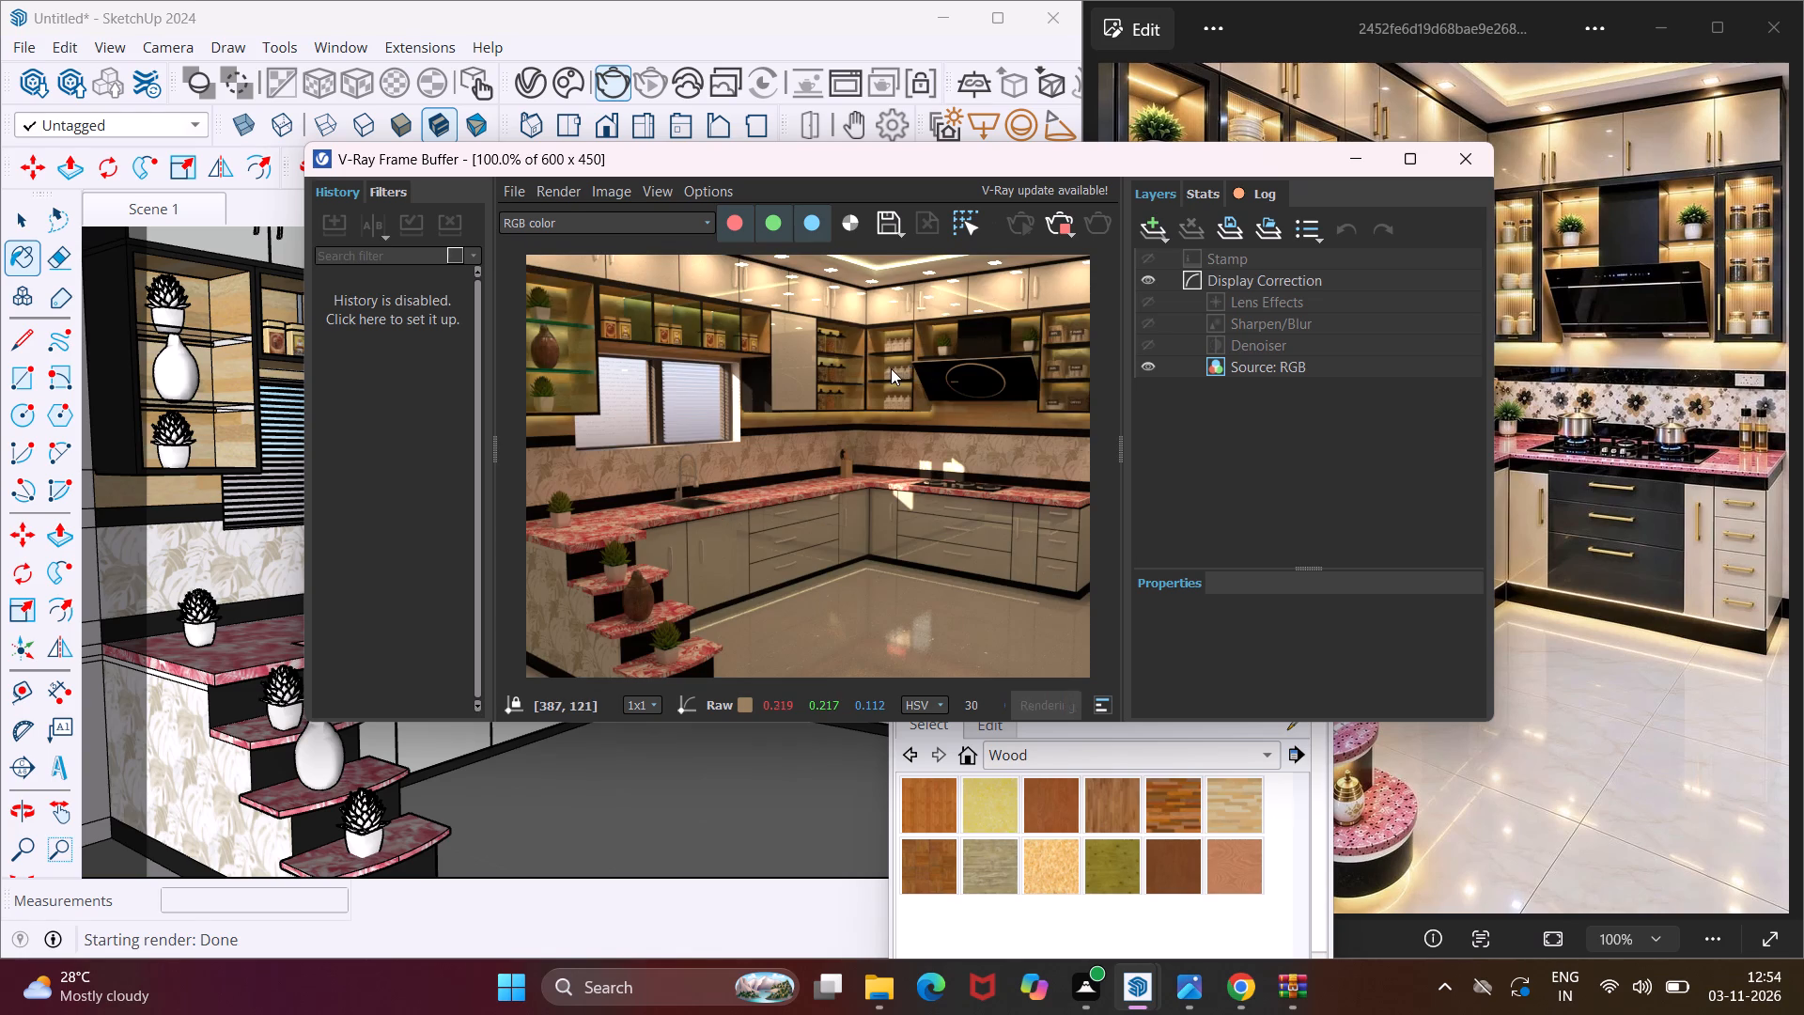
scroll(891, 368, "down", 1)
scroll(886, 371, "up", 1)
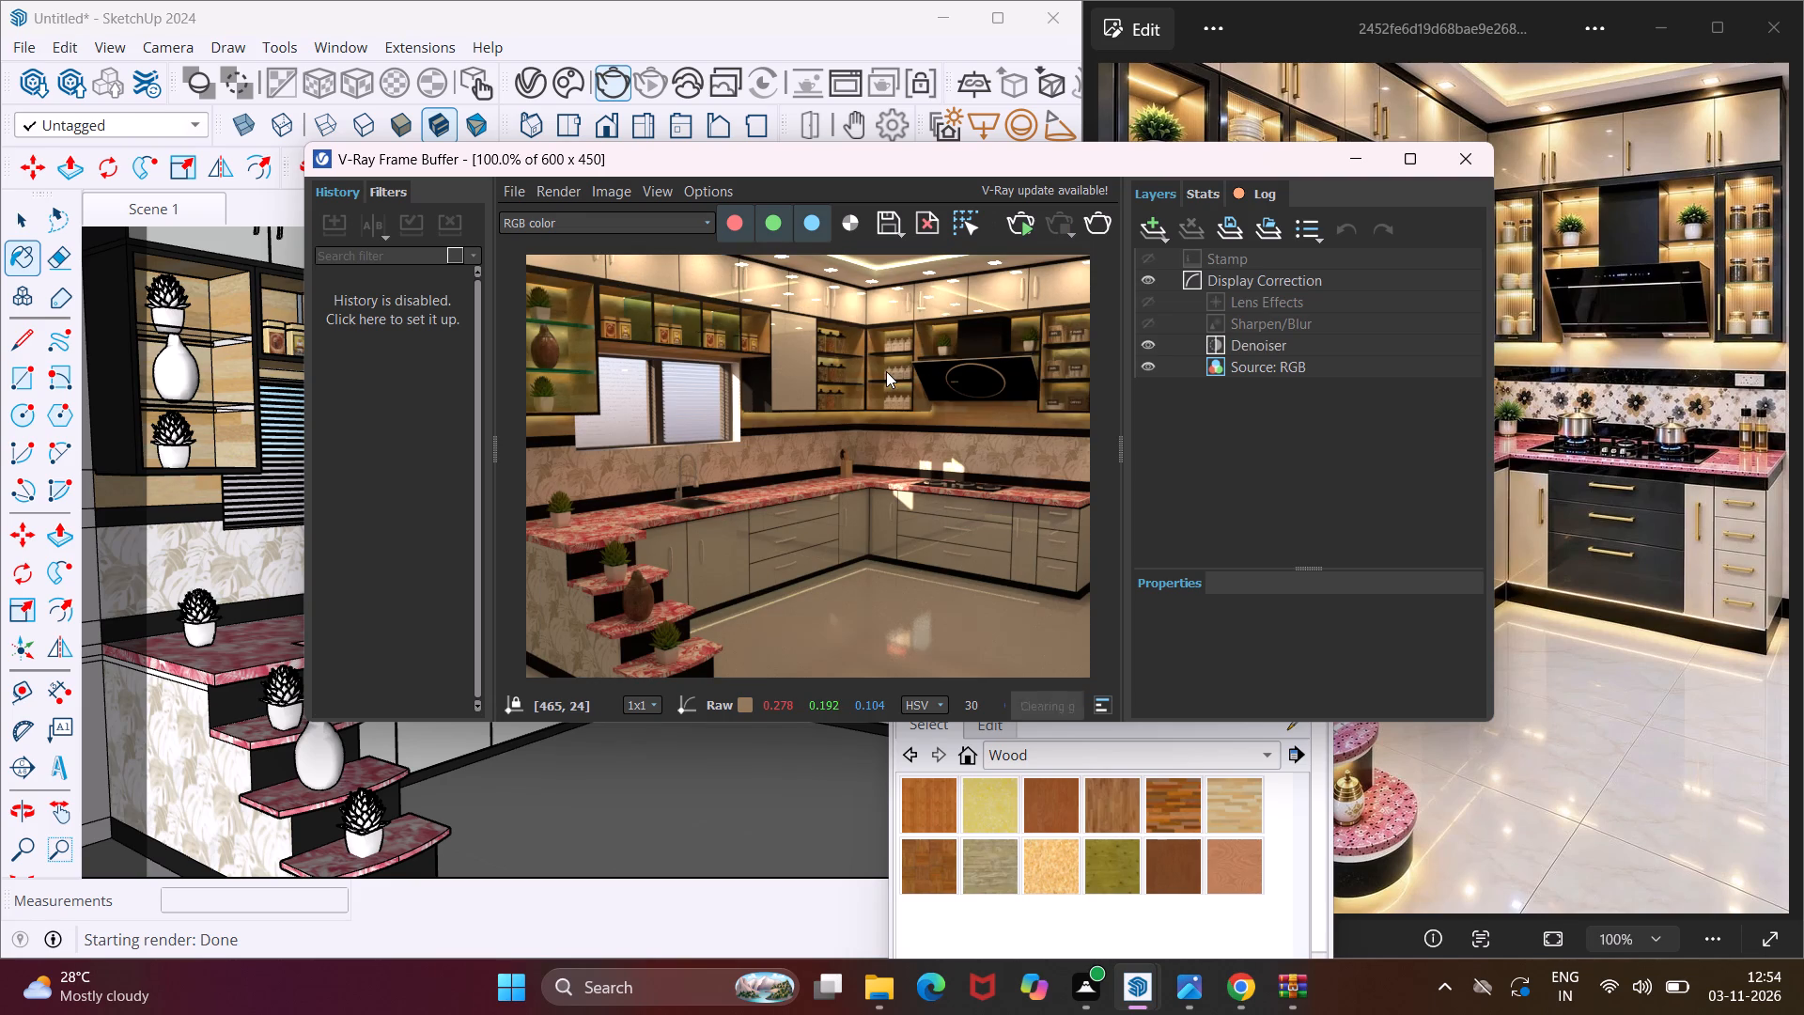
scroll(847, 425, "down", 1)
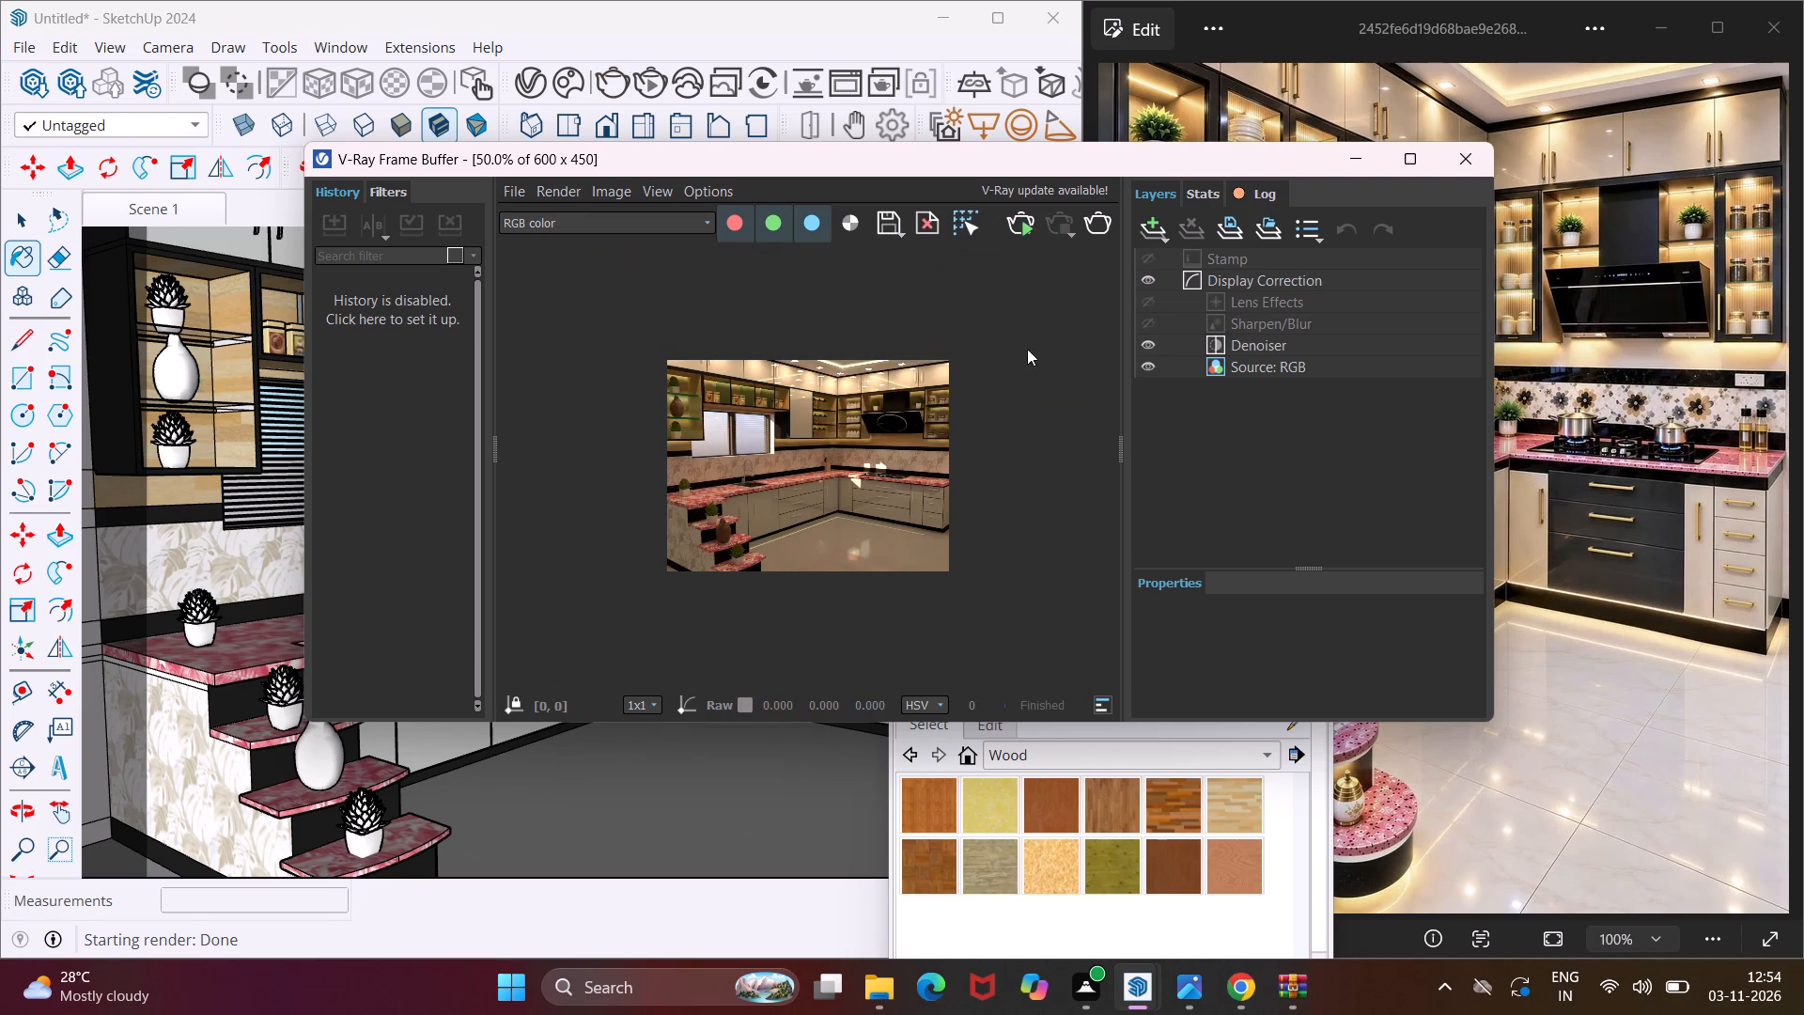
left_click(1344, 166)
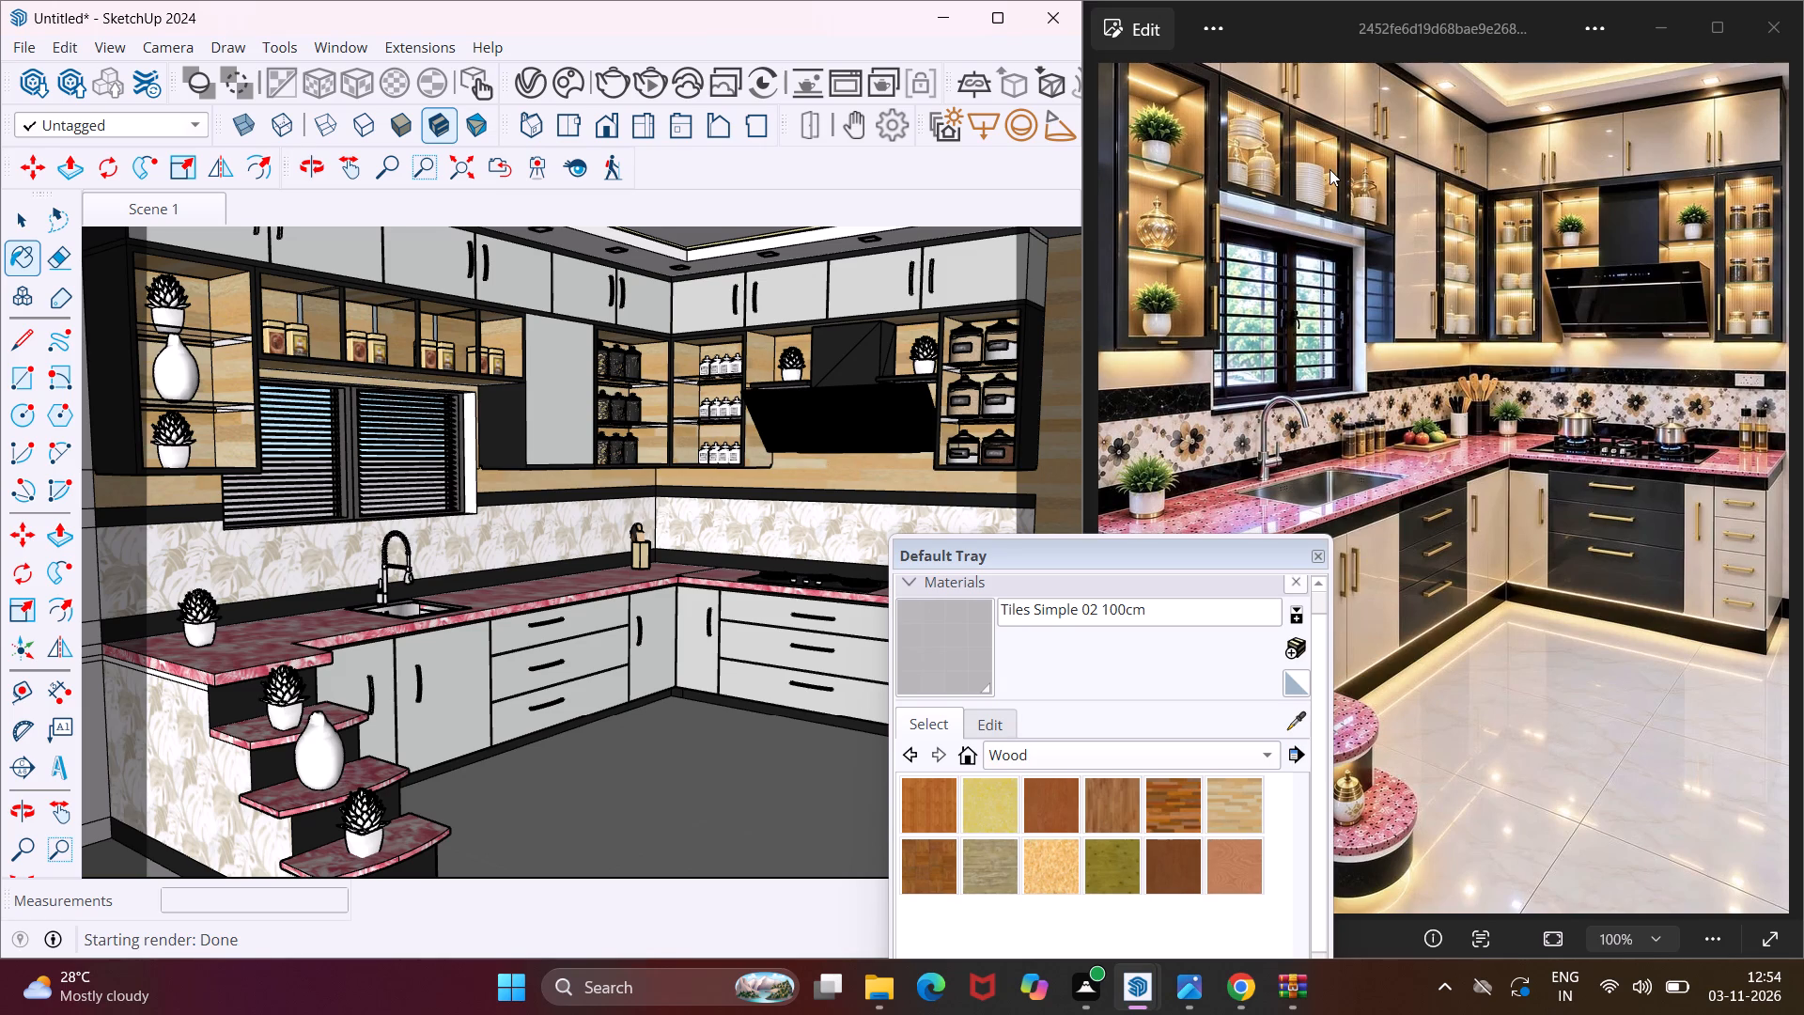
Save the model as 0075 in the FUJI folder as a SketchUp model and minimize the window.
key("ctrl+s")
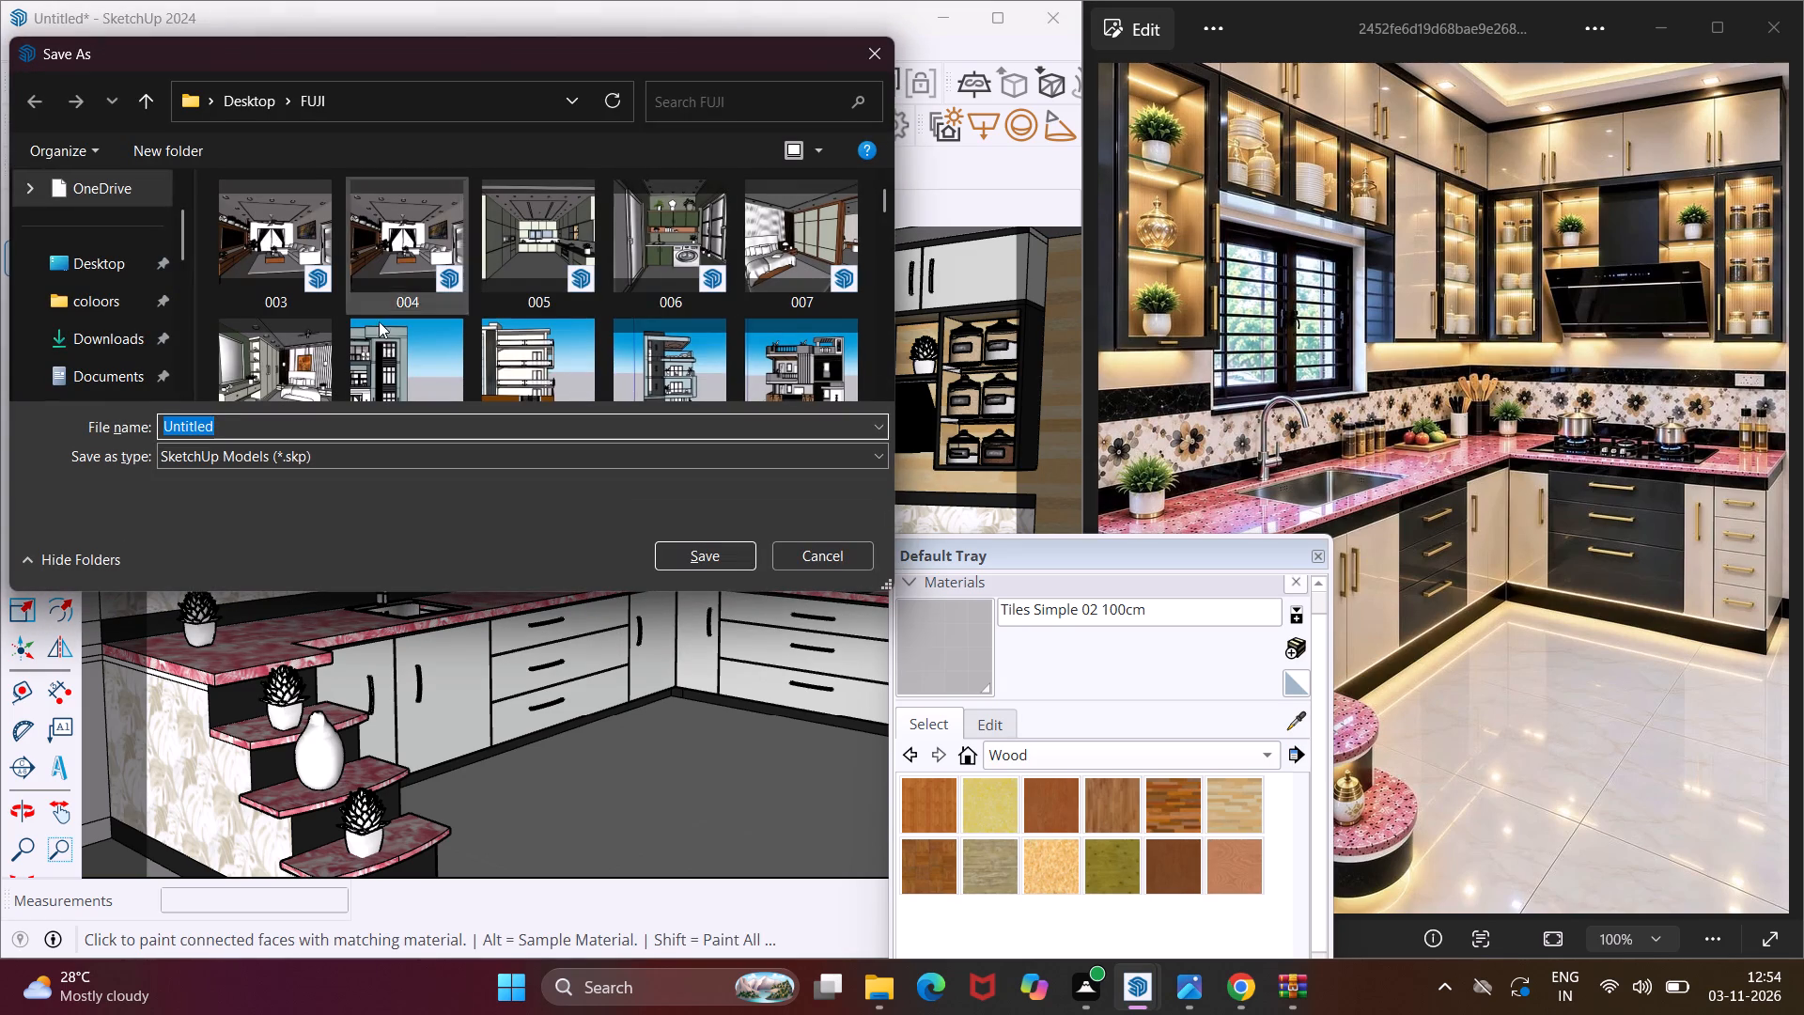
left_click(262, 429)
key("BackSpace")
key("BackSpace")
key("BackSpace")
key("BackSpace")
key("BackSpace")
key("BackSpace")
key("BackSpace")
key("BackSpace")
key("BackSpace")
key("BackSpace")
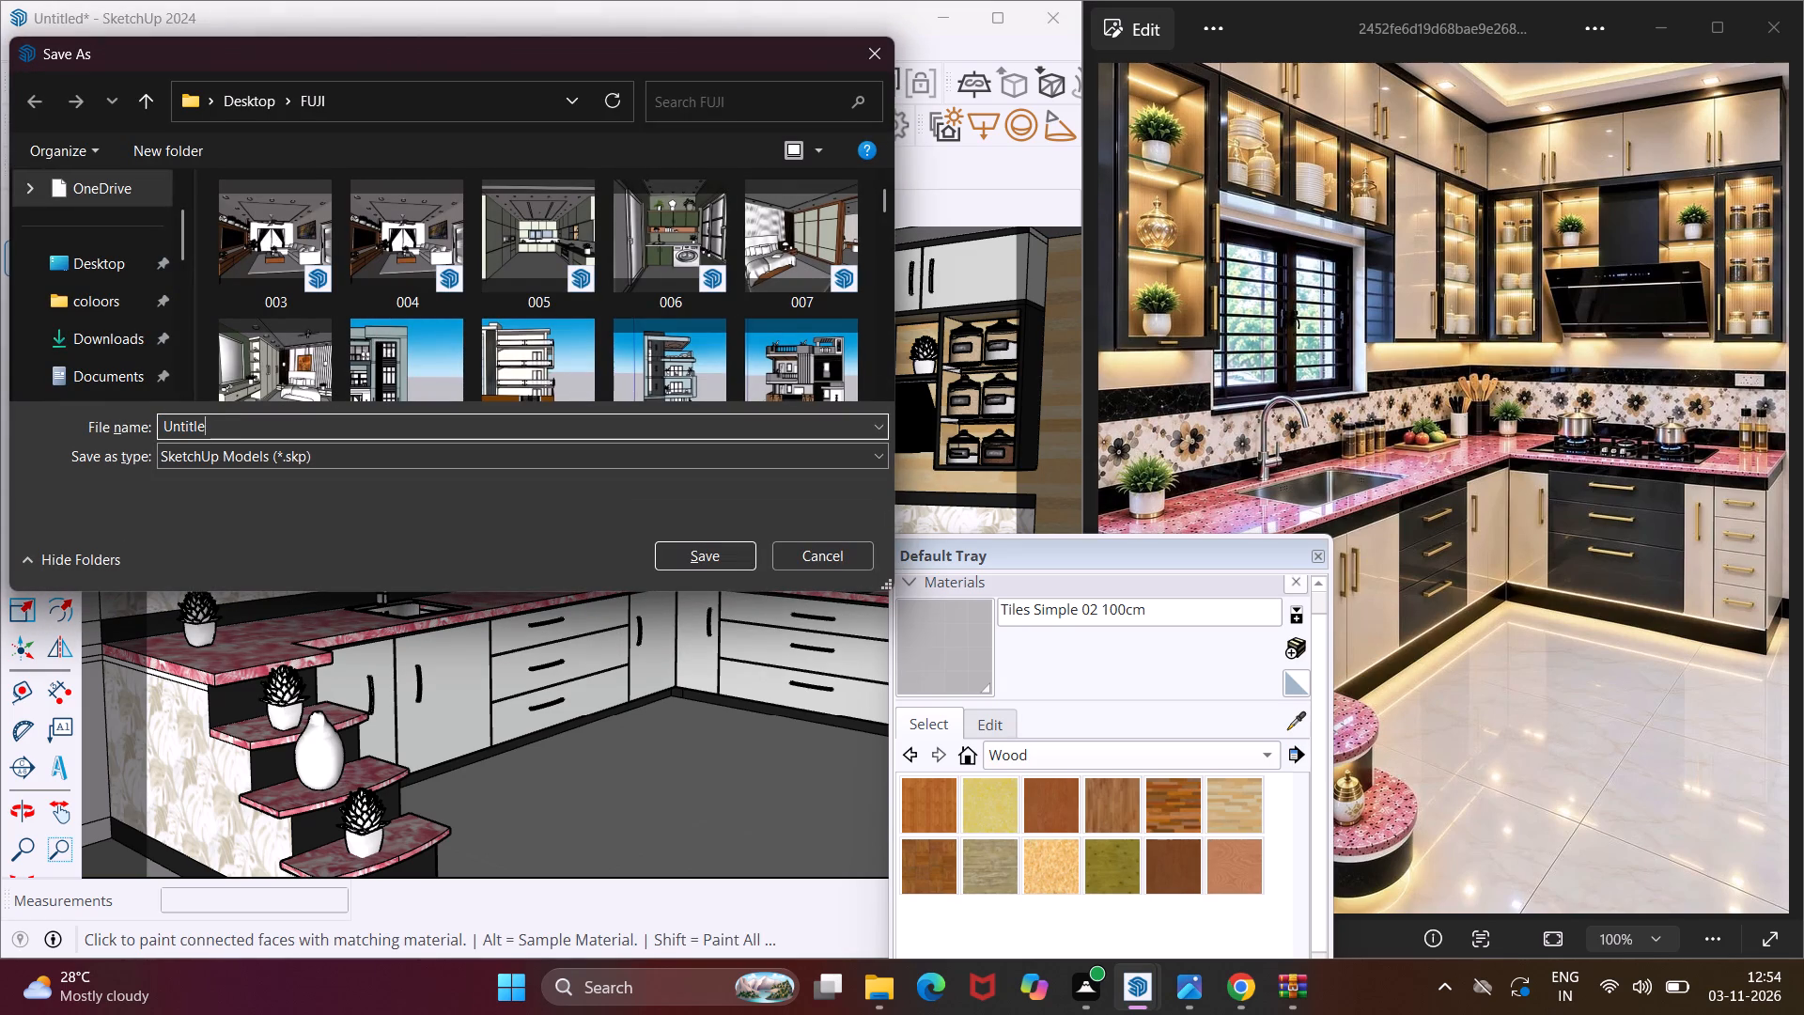
type("00")
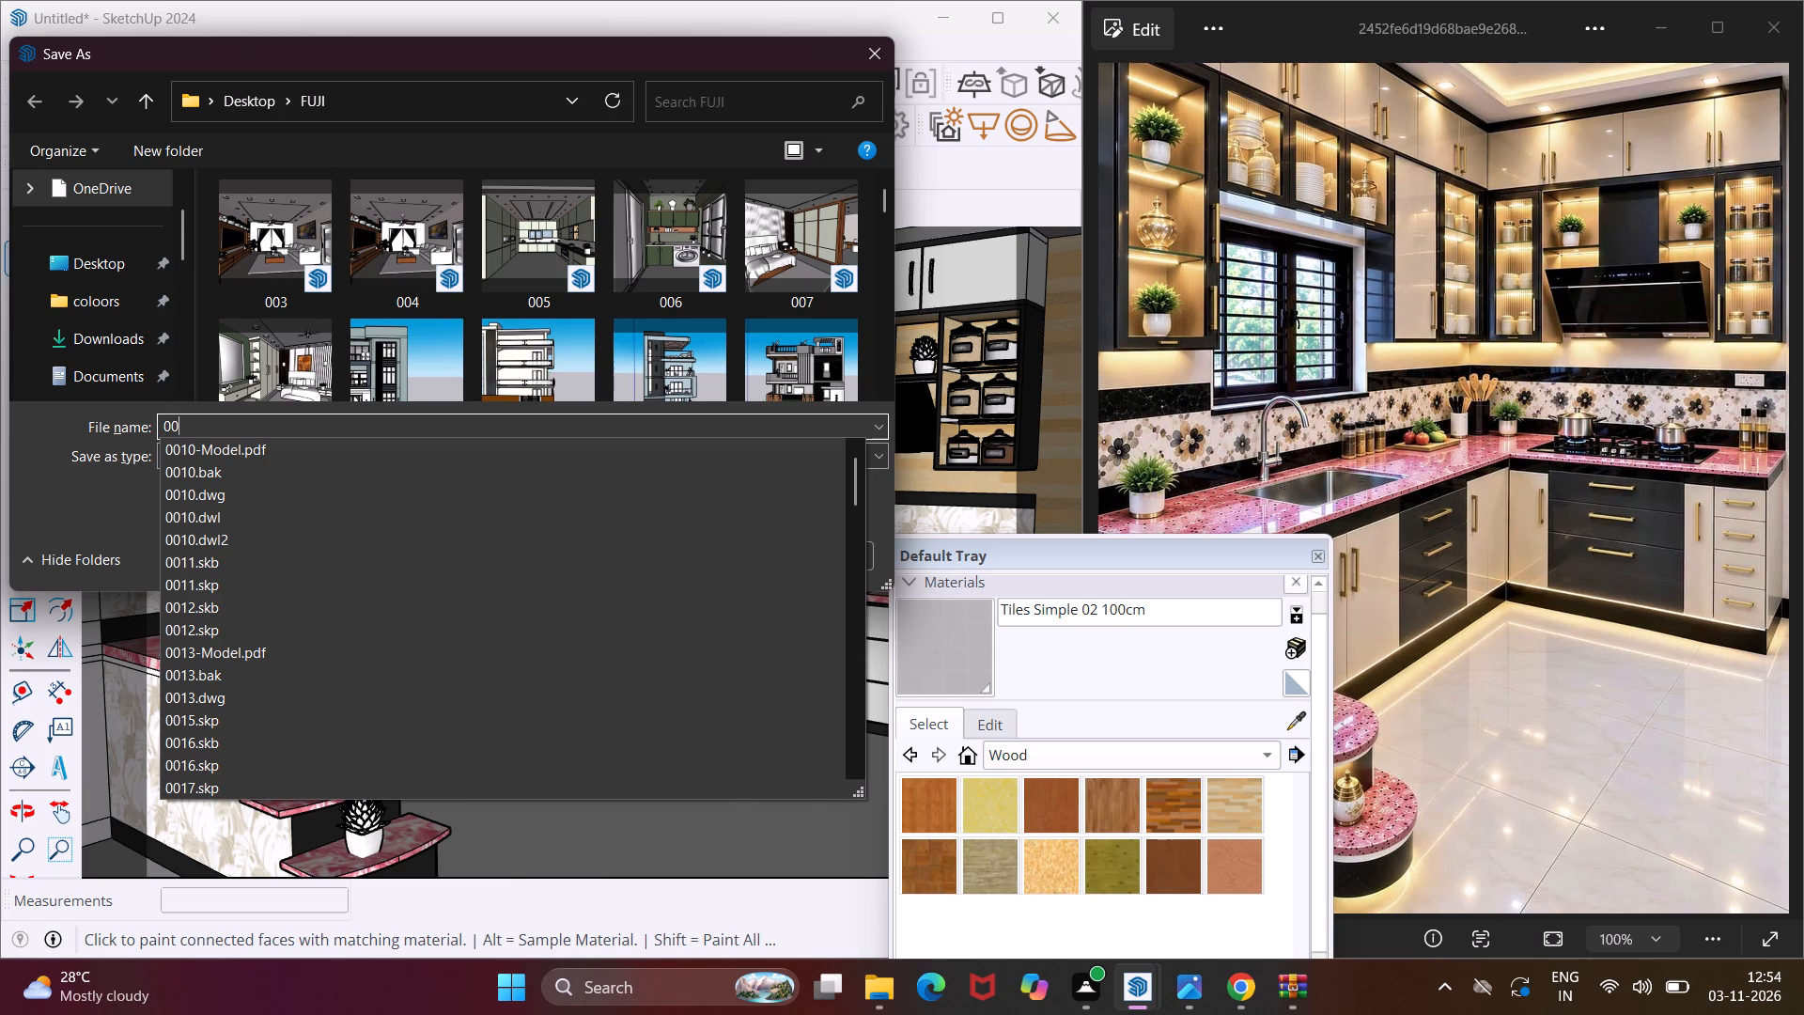
key("7")
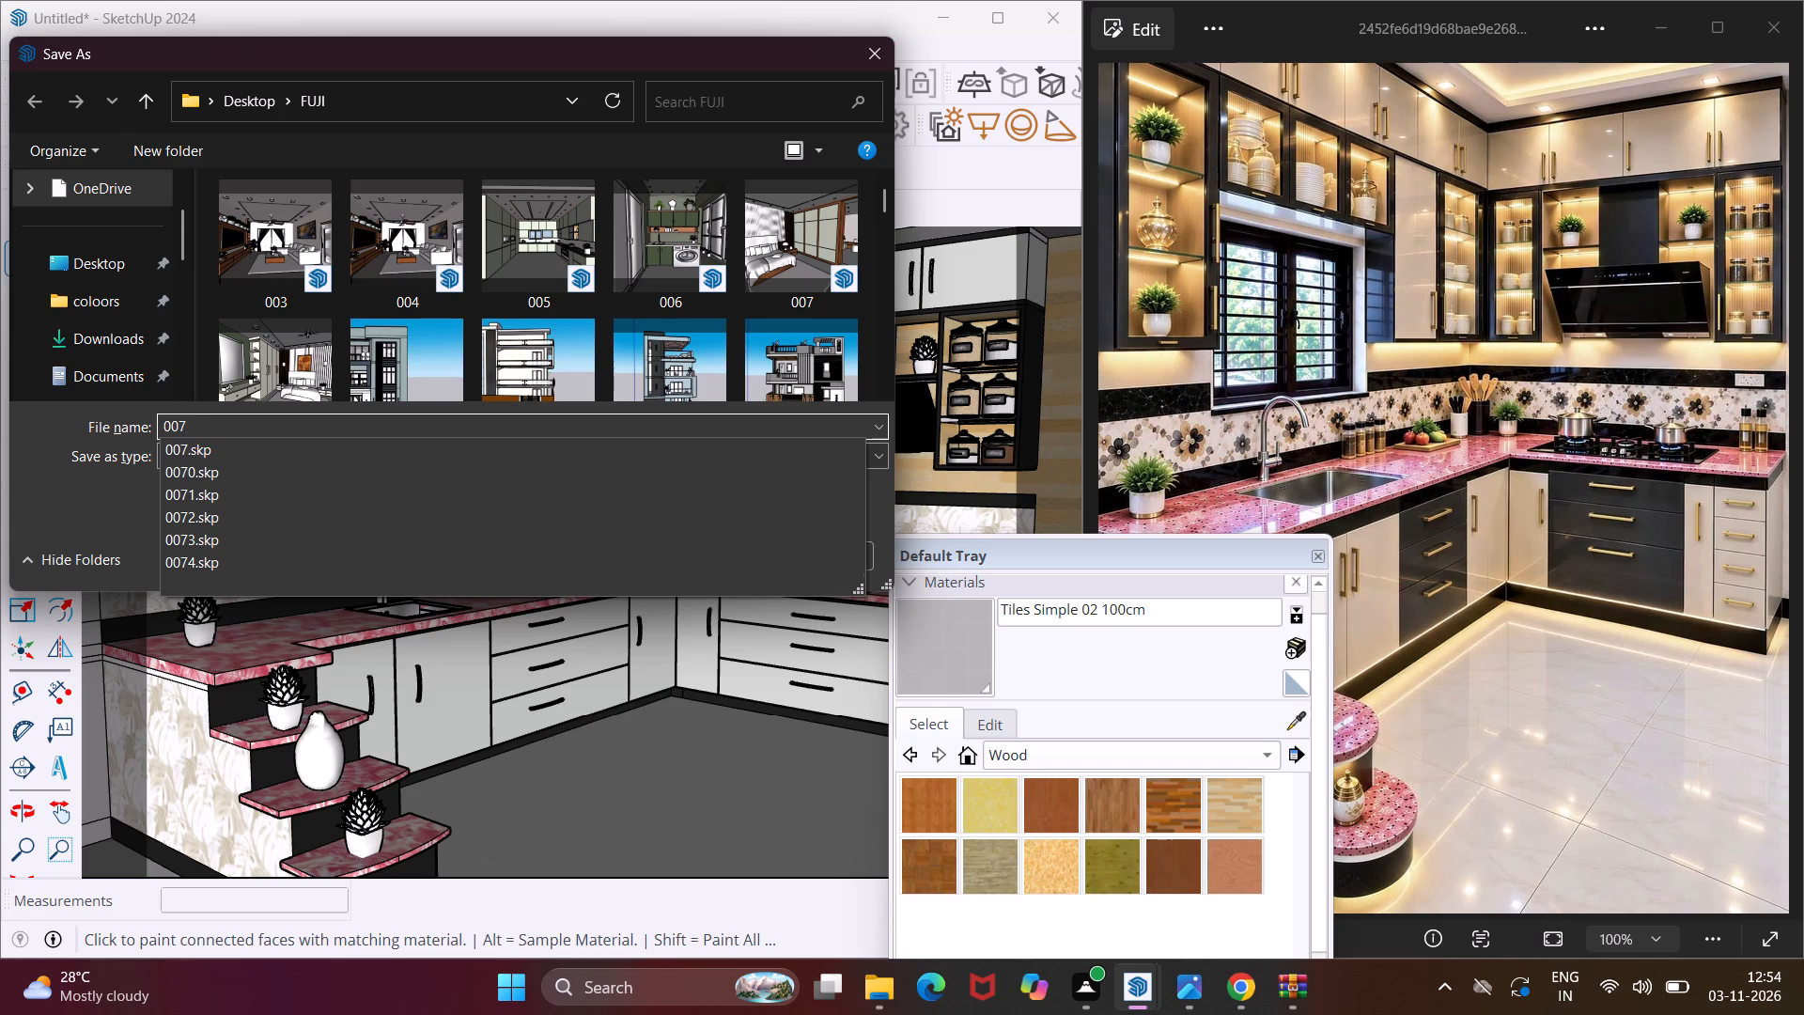
key("5")
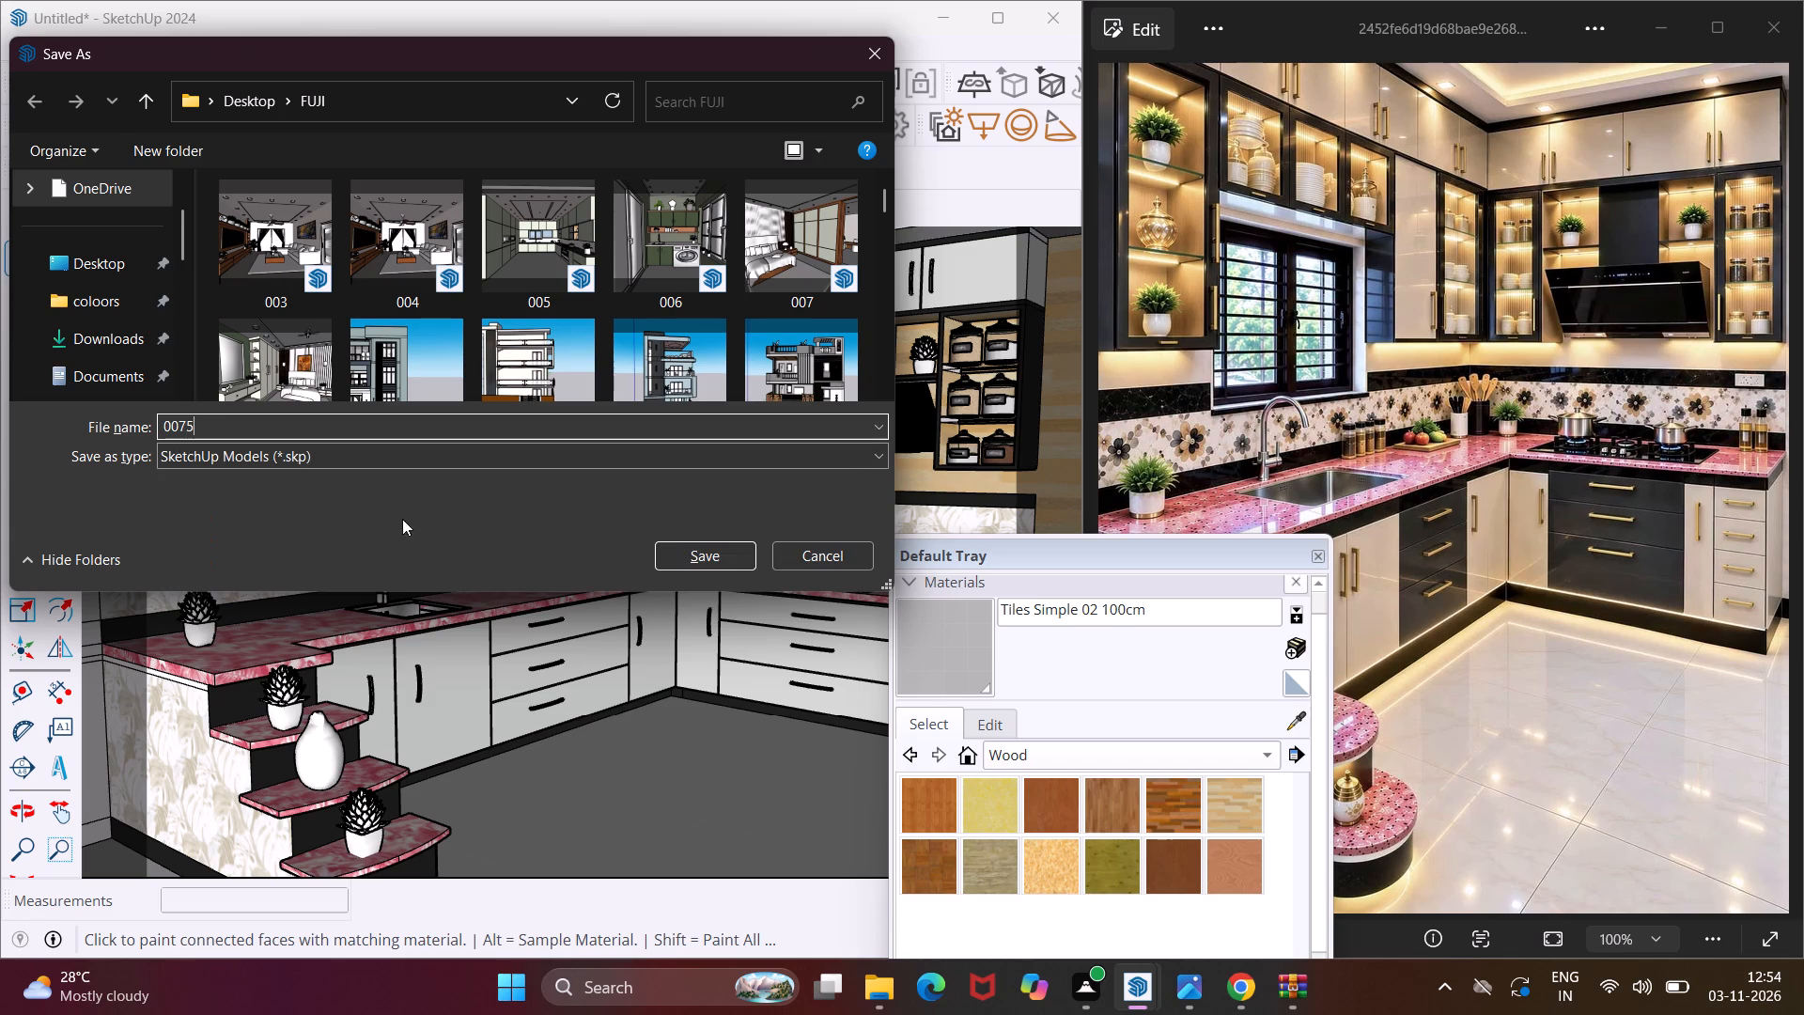
left_click(680, 556)
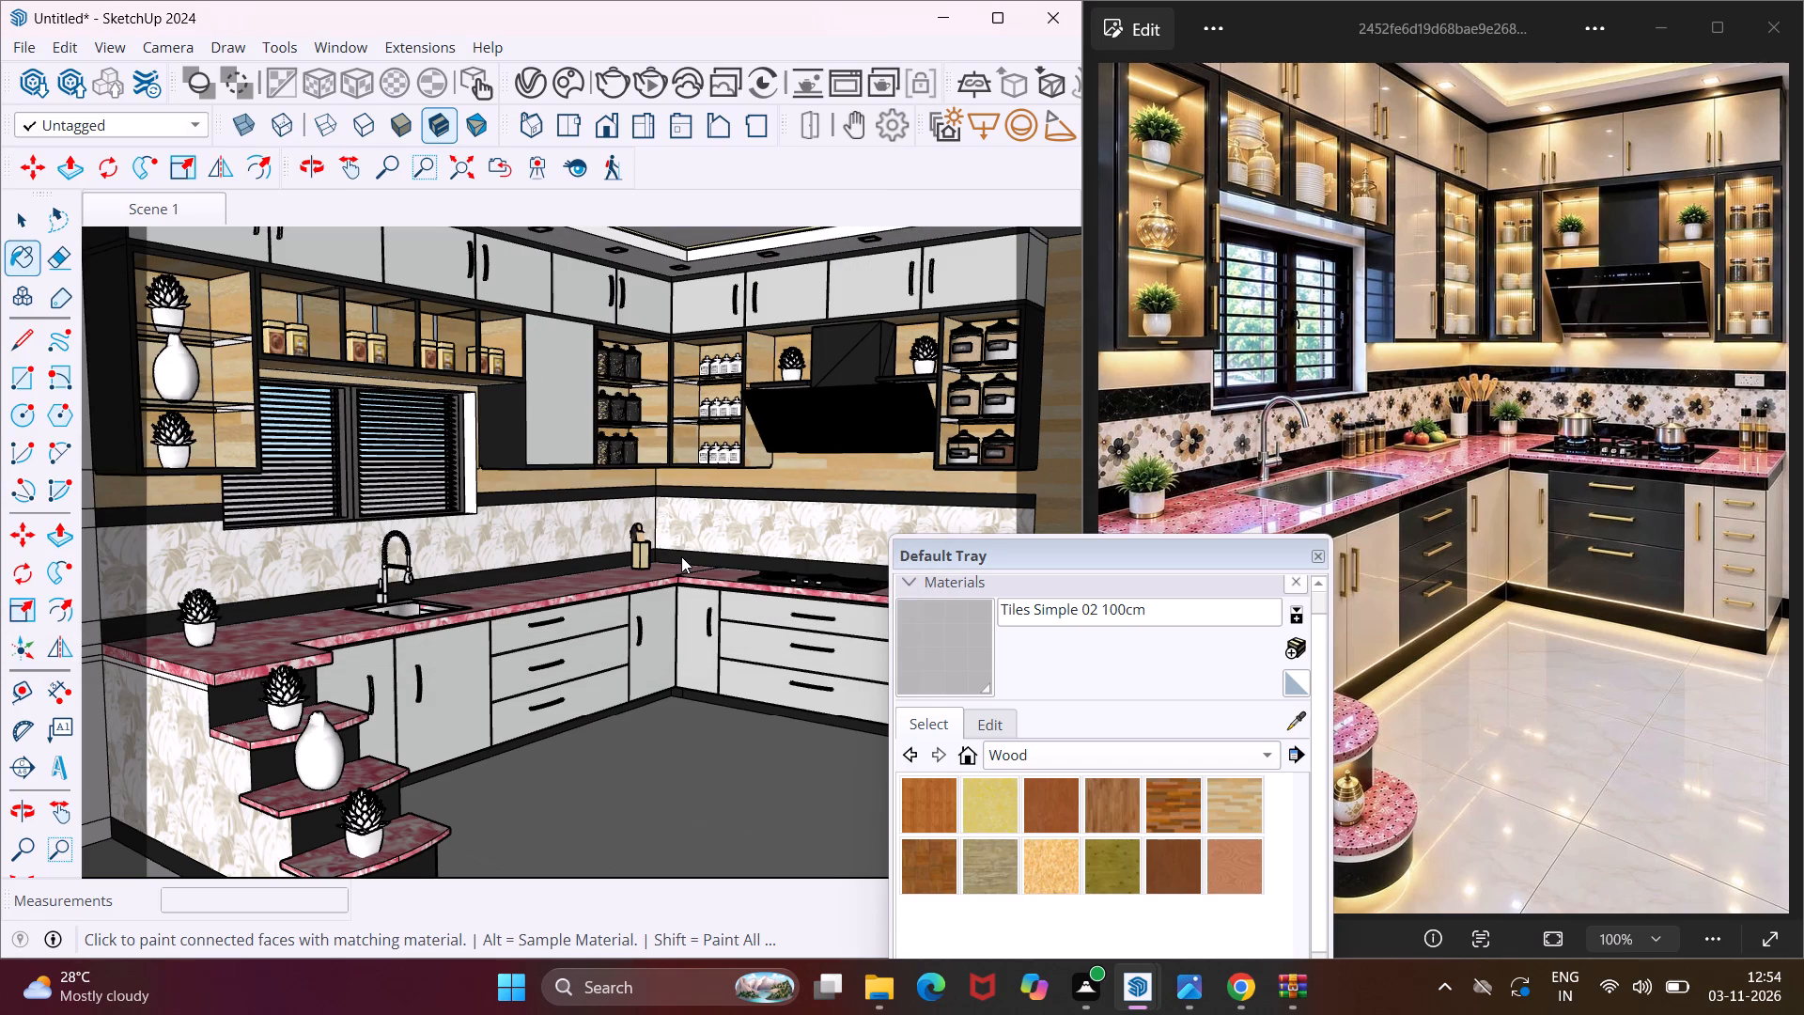
left_click(952, 10)
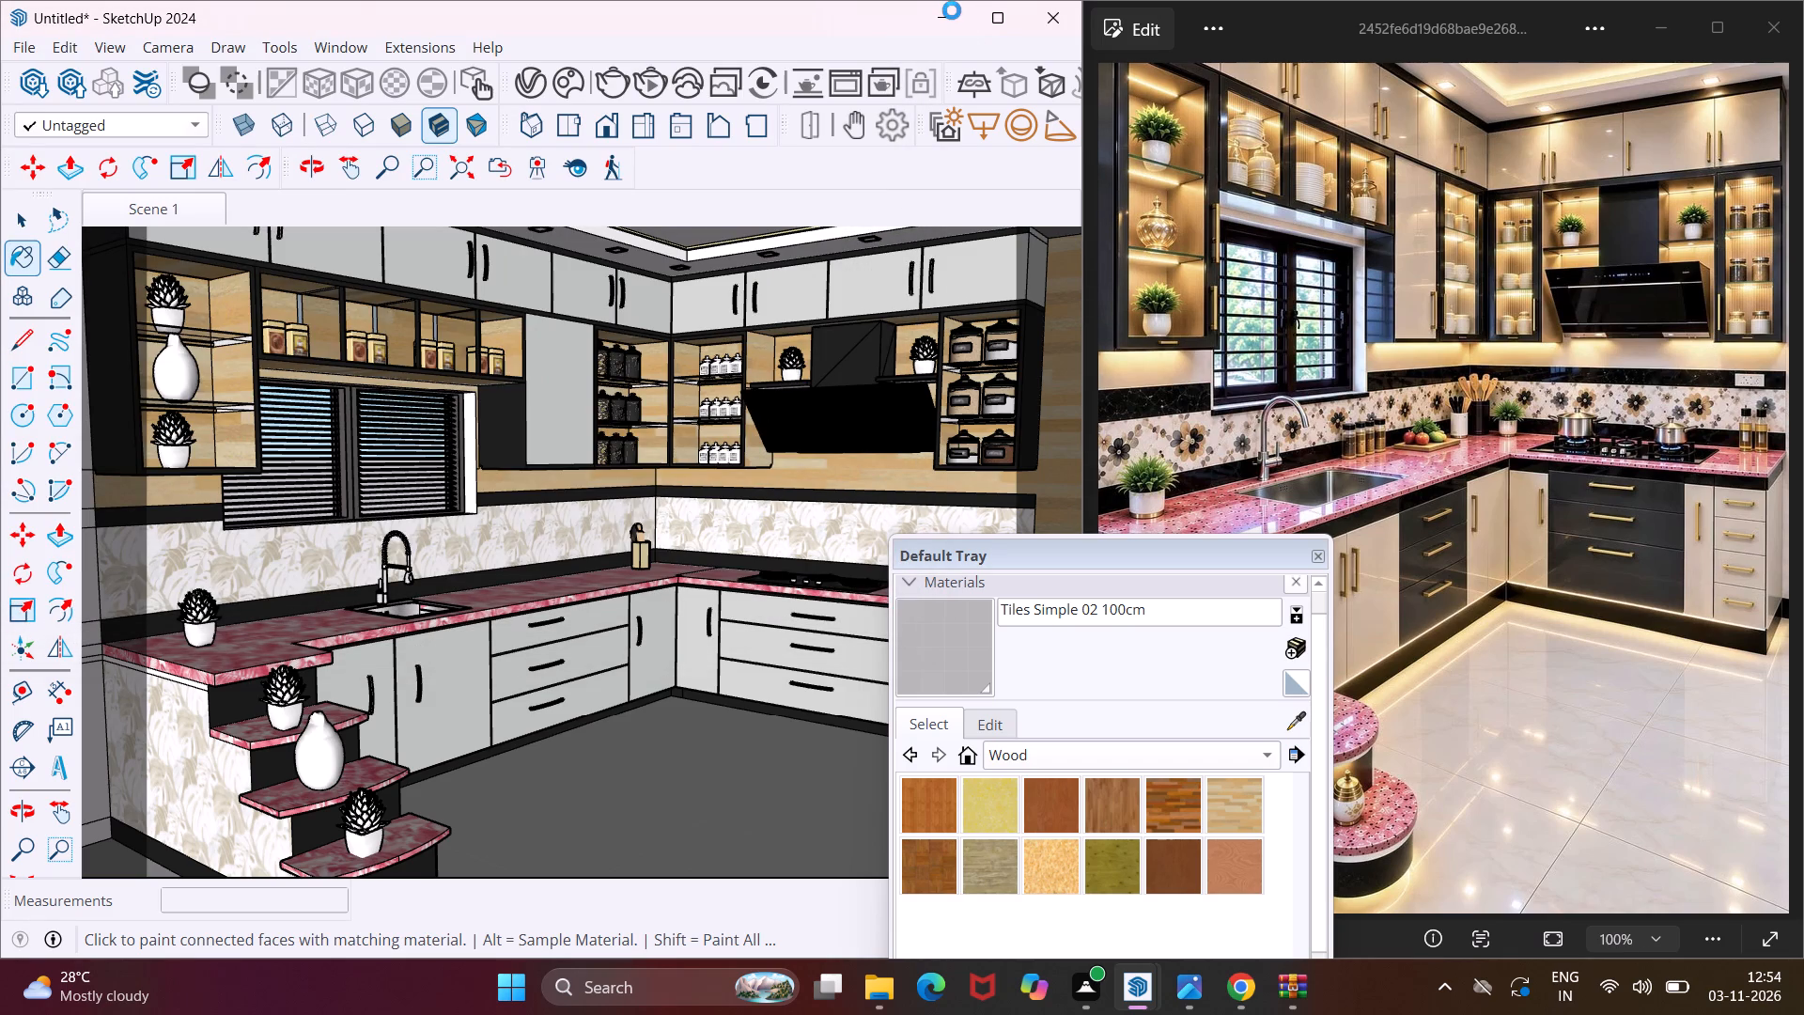